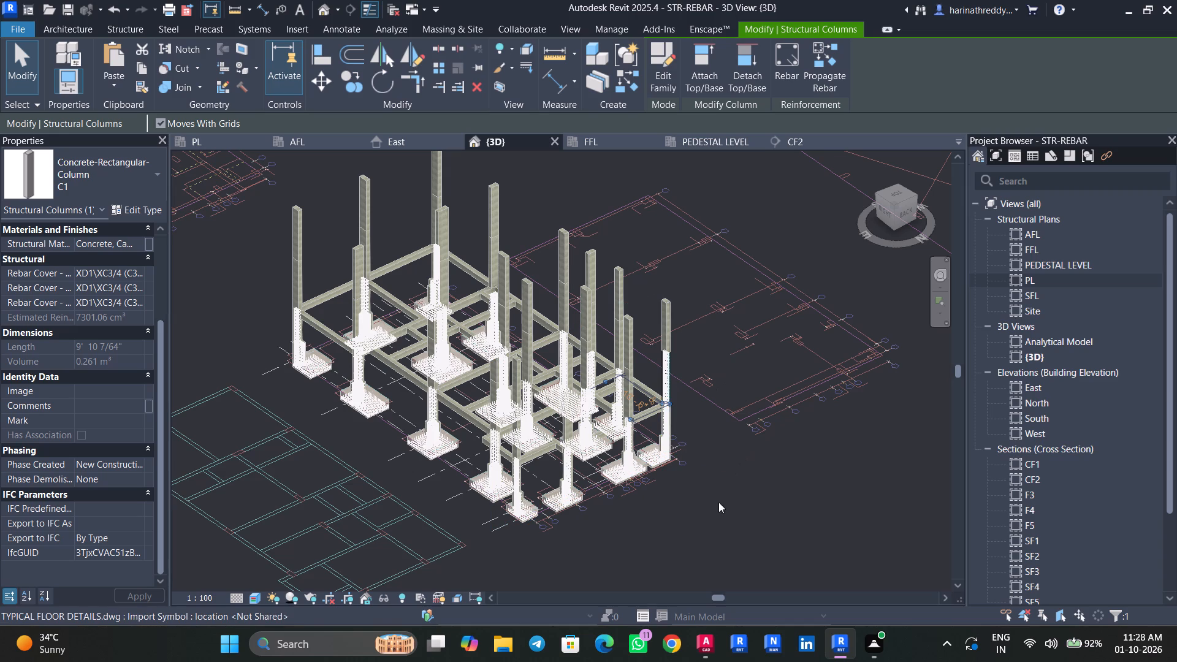
# Examine the footing, pedestal and column reinforcement around grids E to H up close in the {3D} view.
pyautogui.moveTo(710, 510); pyautogui.dragTo(855, 469, button='middle')
pyautogui.scroll(6, 687, 465)
pyautogui.scroll(2, 775, 461)
pyautogui.scroll(-1, 775, 461)
pyautogui.scroll(2, 775, 461)
pyautogui.moveTo(915, 501); pyautogui.dragTo(901, 528, button='middle')
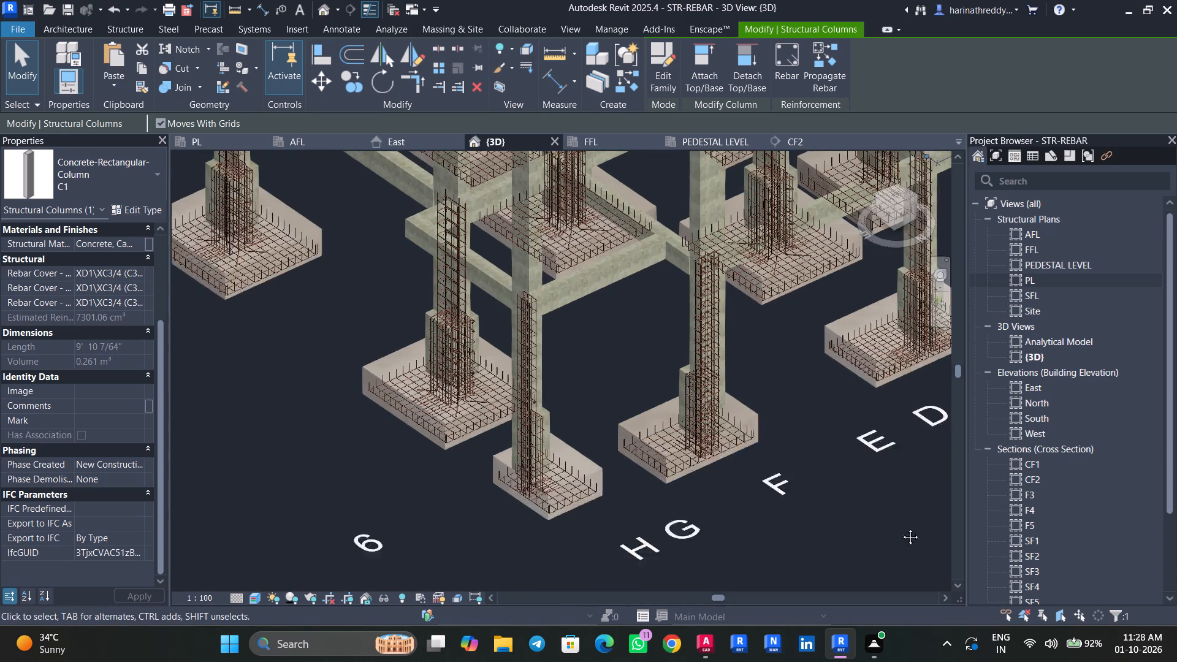
pyautogui.moveTo(901, 528); pyautogui.dragTo(884, 575, button='middle')
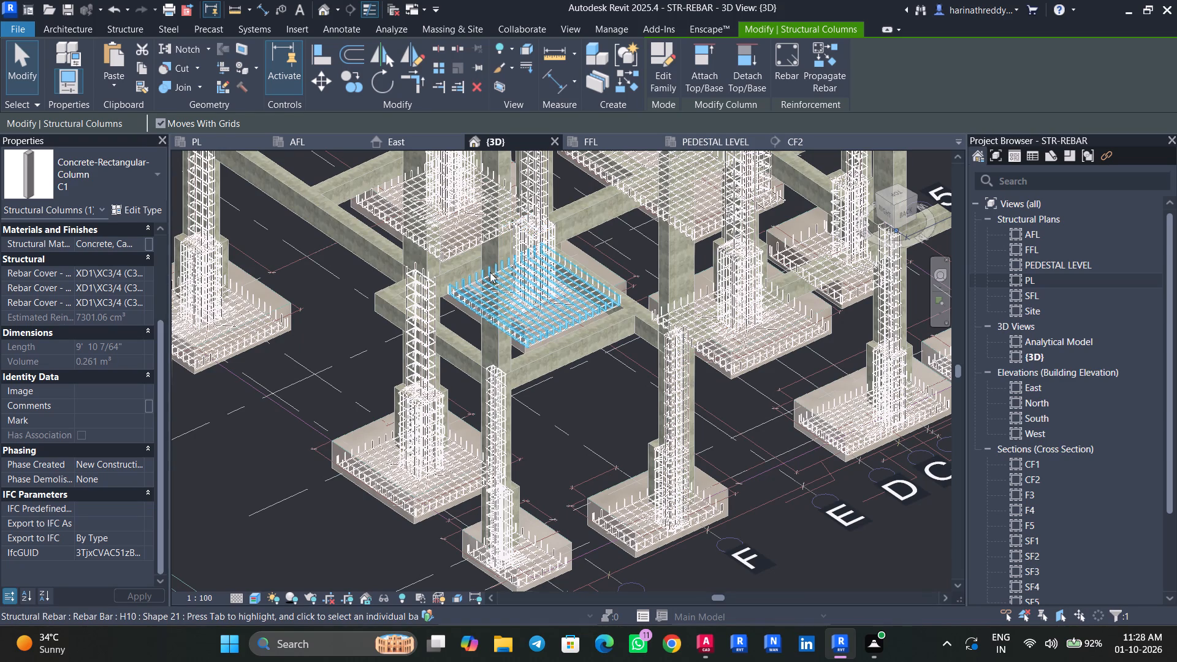
pyautogui.moveTo(495, 219); pyautogui.dragTo(503, 413, button='middle')
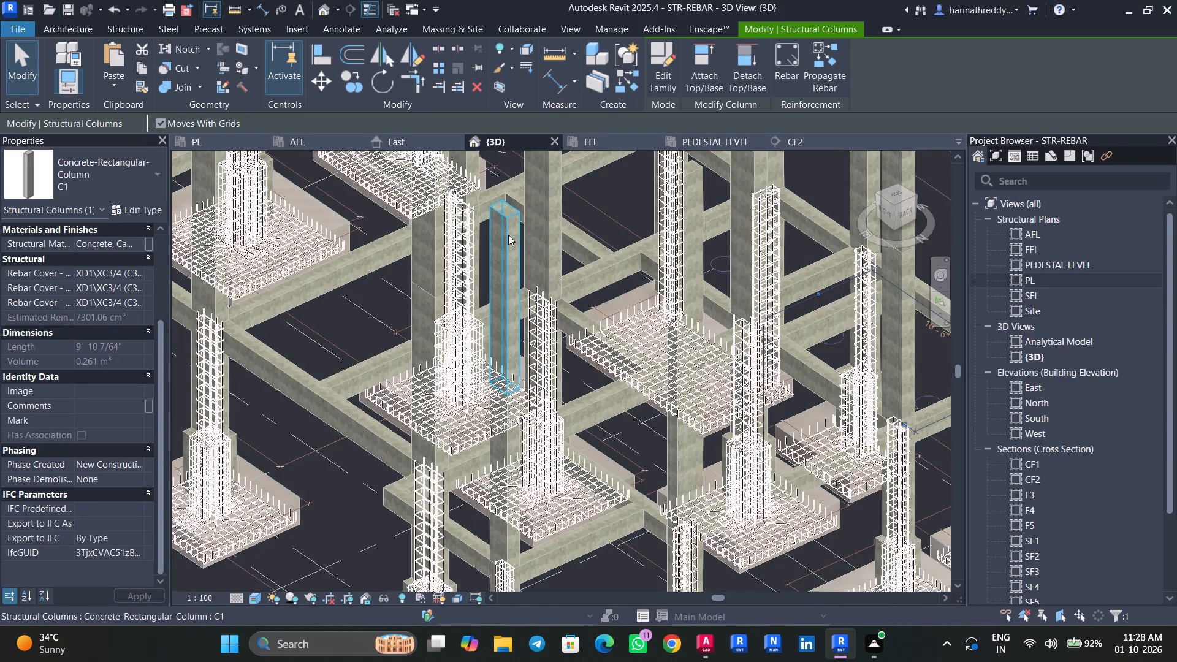
pyautogui.click(507, 235)
pyautogui.press('Escape')
pyautogui.press('Escape')
pyautogui.press('Escape')
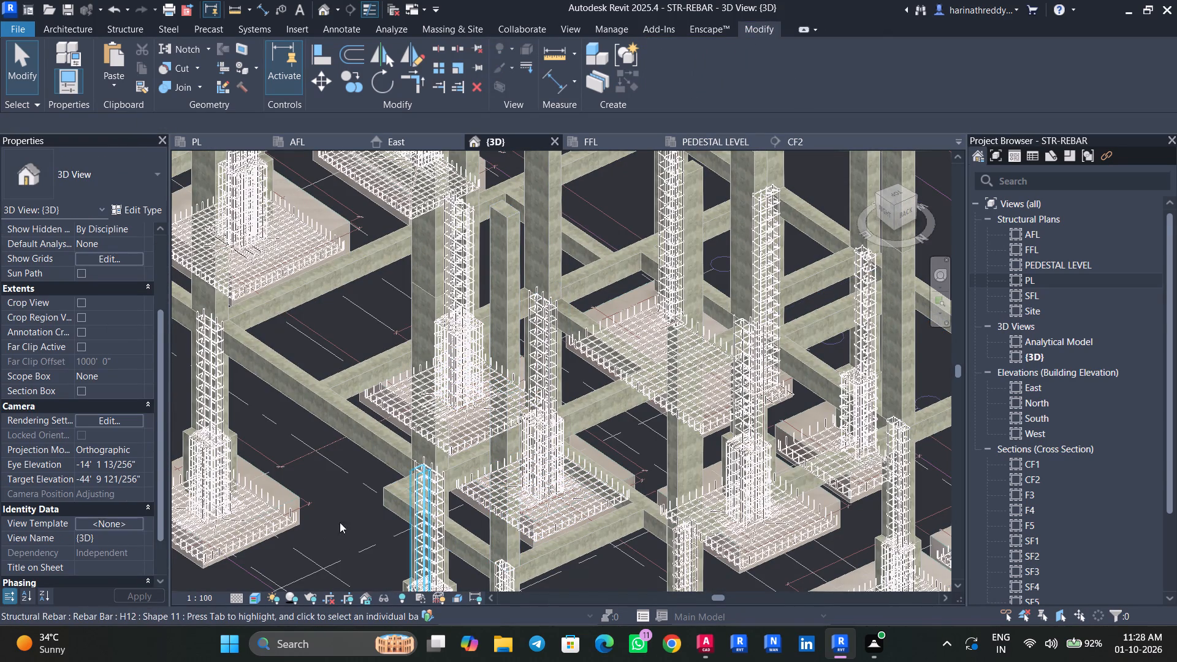
# In the PL plan, start placing rebar in the C2 column at B-7 using straight rebar shape 00.
pyautogui.click(205, 141)
pyautogui.scroll(-8, 647, 386)
pyautogui.click(634, 381)
pyautogui.scroll(-1, 666, 236)
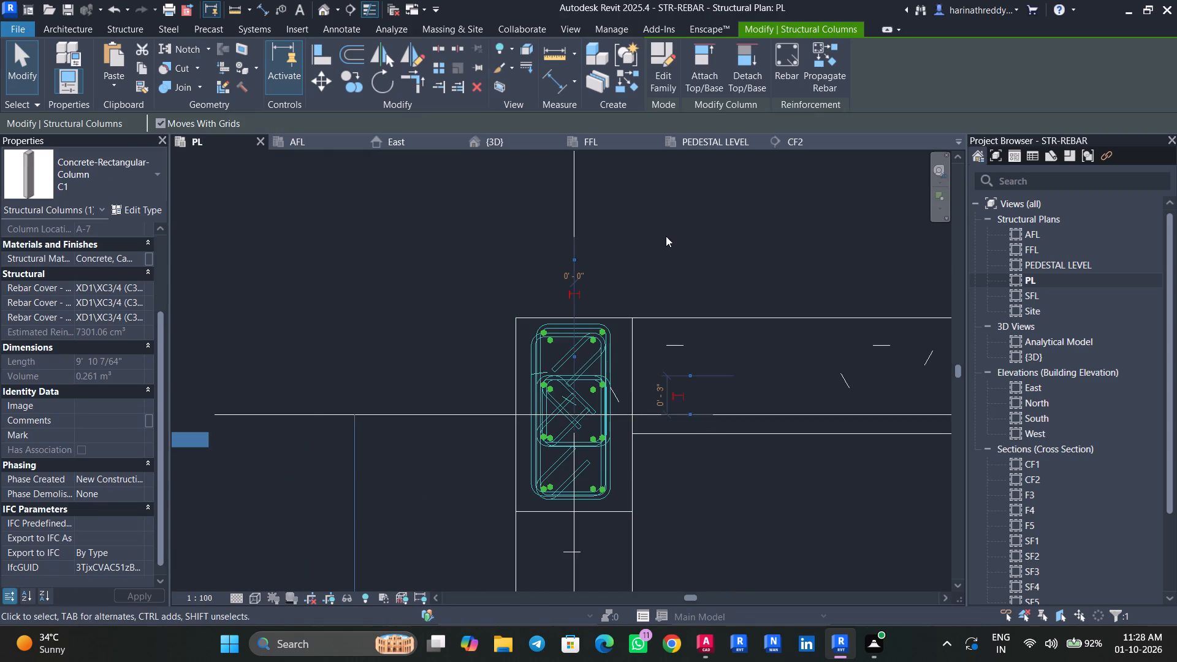
pyautogui.scroll(-2, 666, 236)
pyautogui.moveTo(668, 236); pyautogui.dragTo(273, 228, button='middle')
pyautogui.press('Escape')
pyautogui.press('Escape')
pyautogui.moveTo(748, 479); pyautogui.dragTo(290, 441, button='middle')
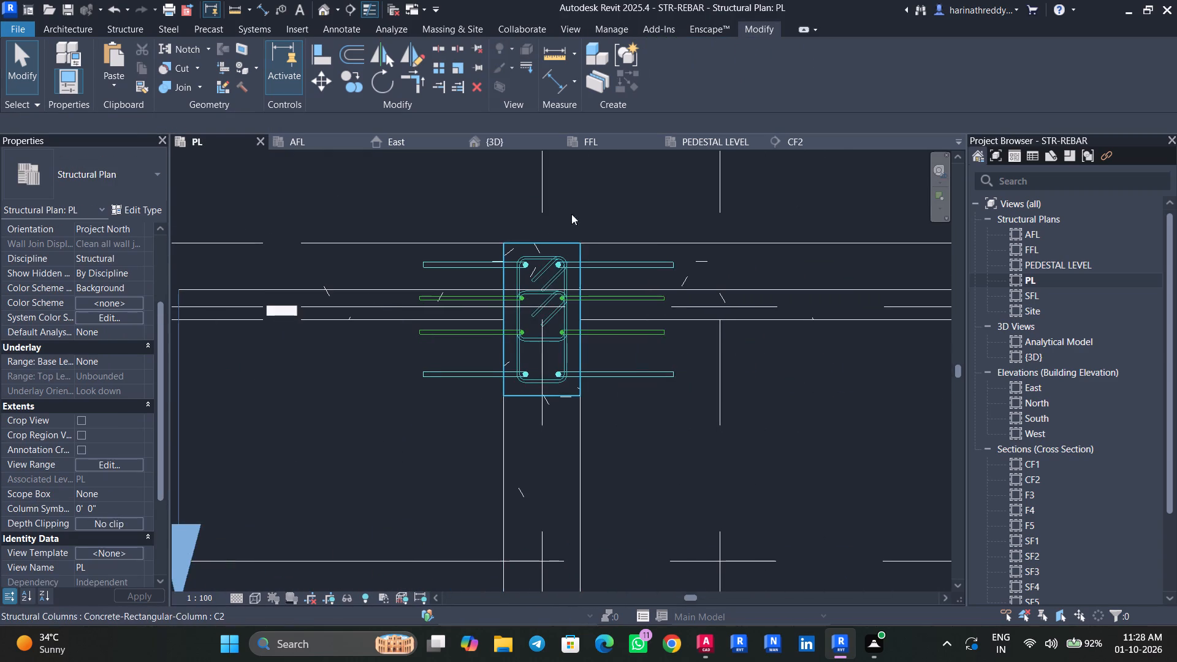
pyautogui.scroll(2, 568, 240)
pyautogui.scroll(-1, 568, 240)
pyautogui.scroll(1, 568, 241)
pyautogui.click(586, 251)
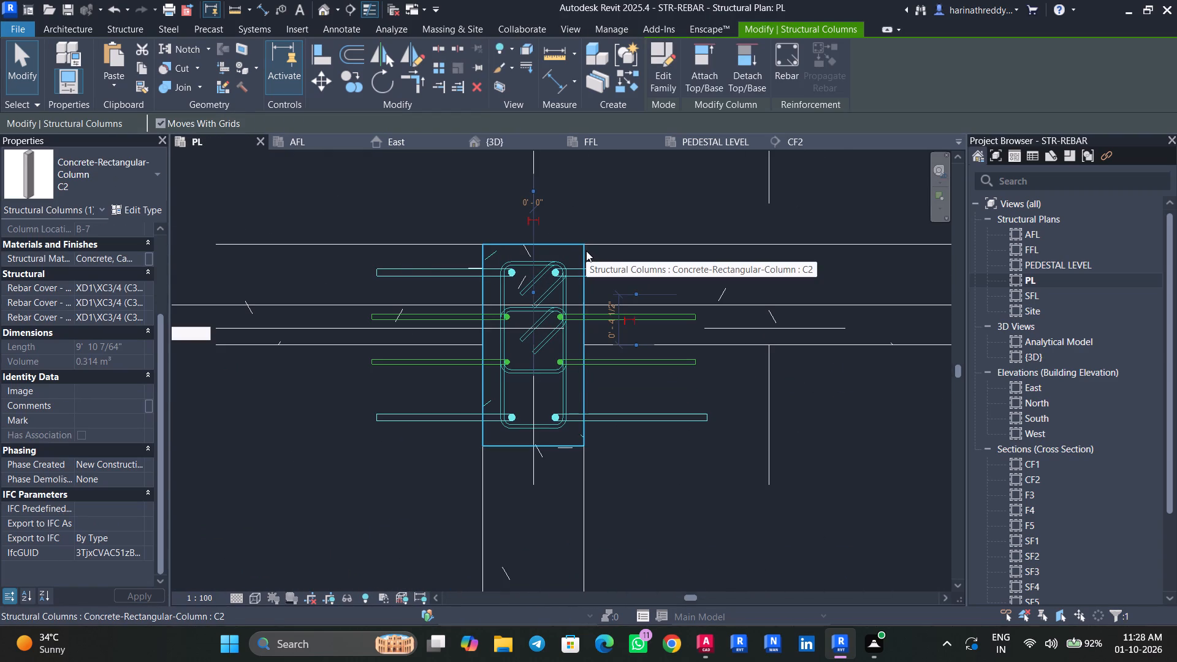
pyautogui.scroll(-9, 586, 251)
pyautogui.scroll(4, 586, 251)
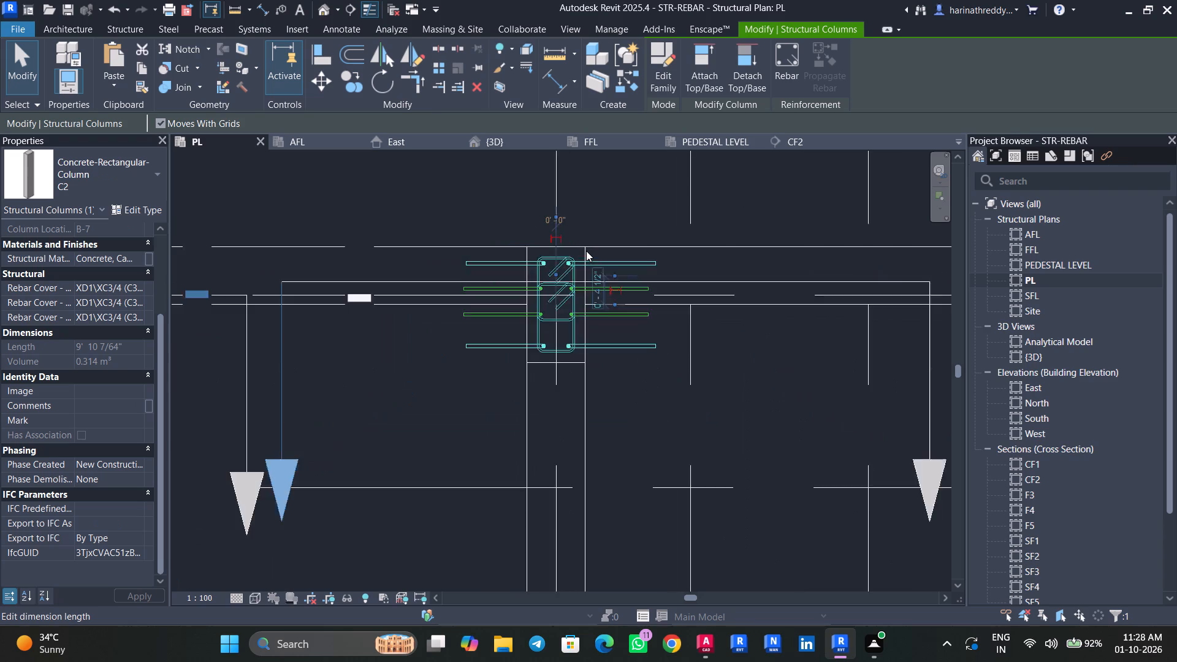
pyautogui.scroll(5, 586, 251)
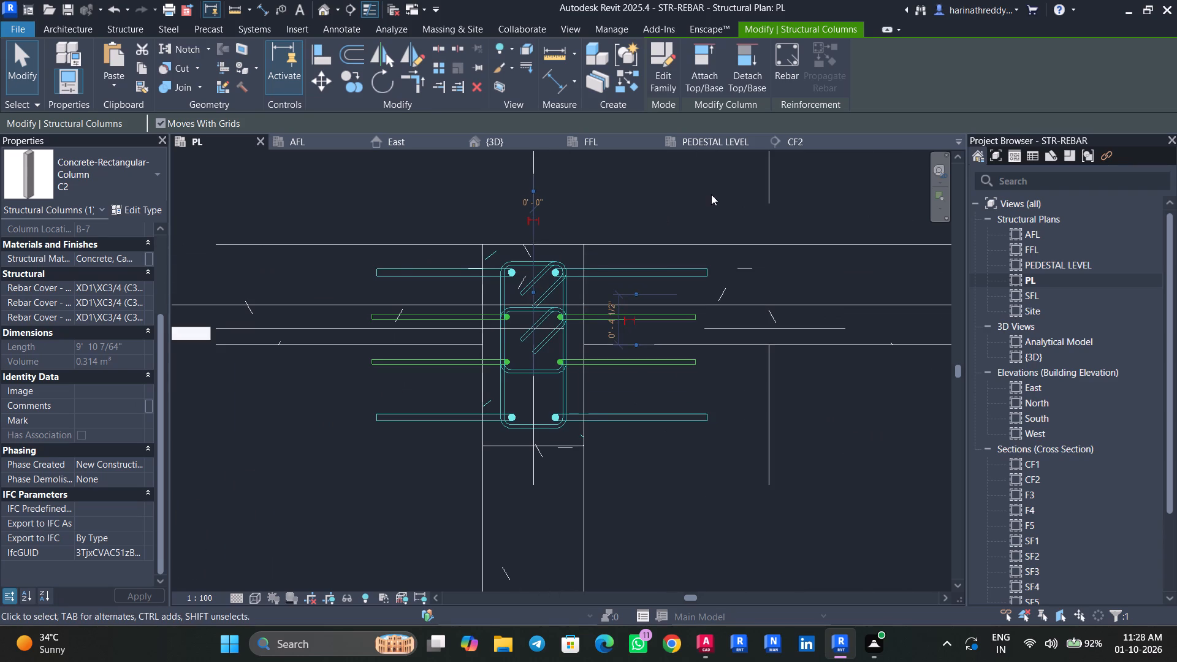
pyautogui.click(789, 61)
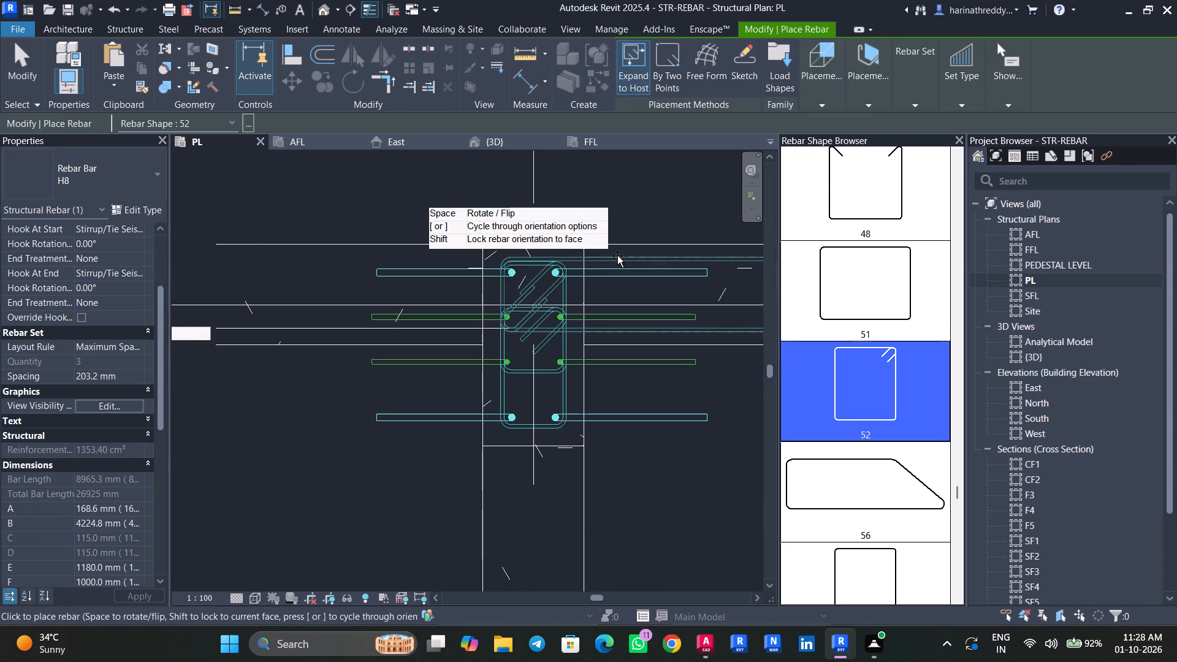
pyautogui.scroll(8, 859, 341)
pyautogui.scroll(-1, 861, 341)
pyautogui.scroll(12, 861, 341)
pyautogui.scroll(-1, 863, 345)
pyautogui.scroll(2, 863, 345)
pyautogui.moveTo(955, 366); pyautogui.dragTo(975, 107)
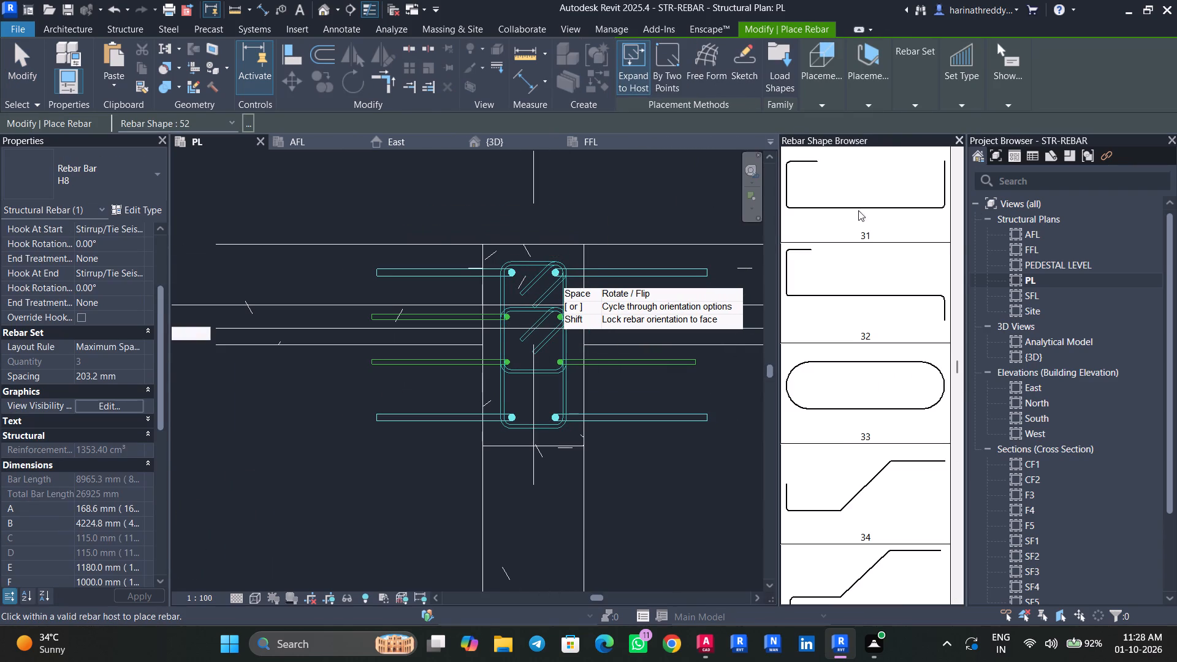
pyautogui.scroll(14, 896, 219)
pyautogui.moveTo(957, 281); pyautogui.dragTo(956, 152)
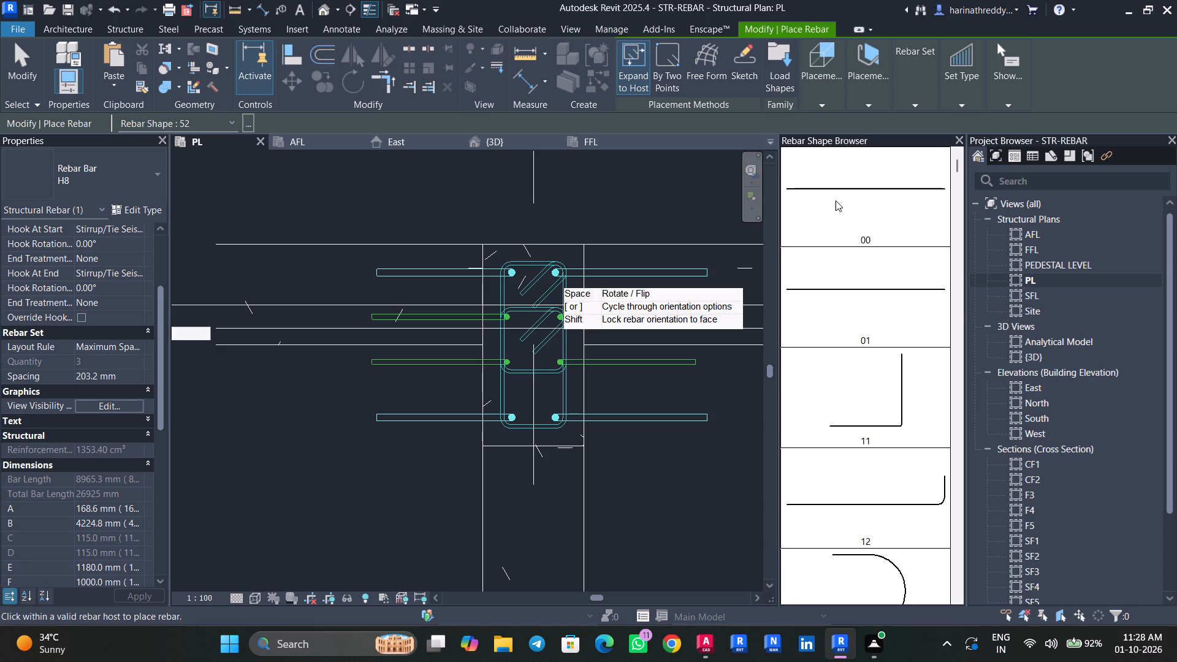
pyautogui.click(836, 200)
pyautogui.scroll(5, 511, 337)
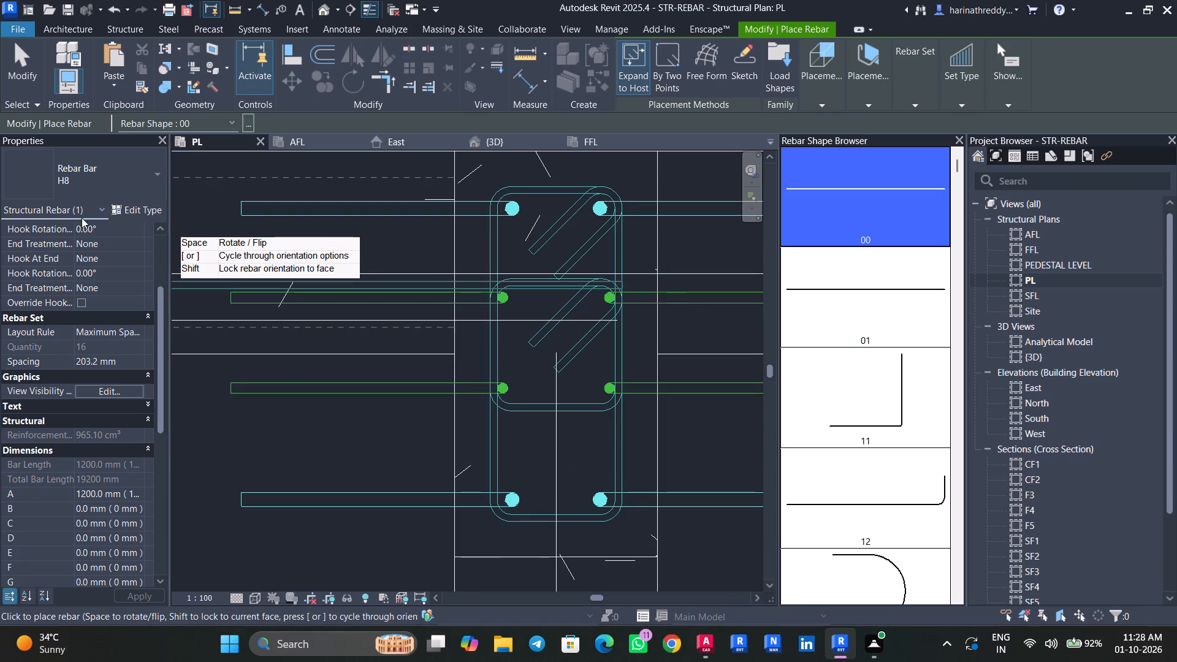
# Configure the new rebar as H16, running vertically through the column, with a Single layout rule.
pyautogui.click(94, 171)
pyautogui.scroll(3, 44, 245)
pyautogui.scroll(-1, 46, 246)
pyautogui.scroll(2, 46, 246)
pyautogui.click(62, 321)
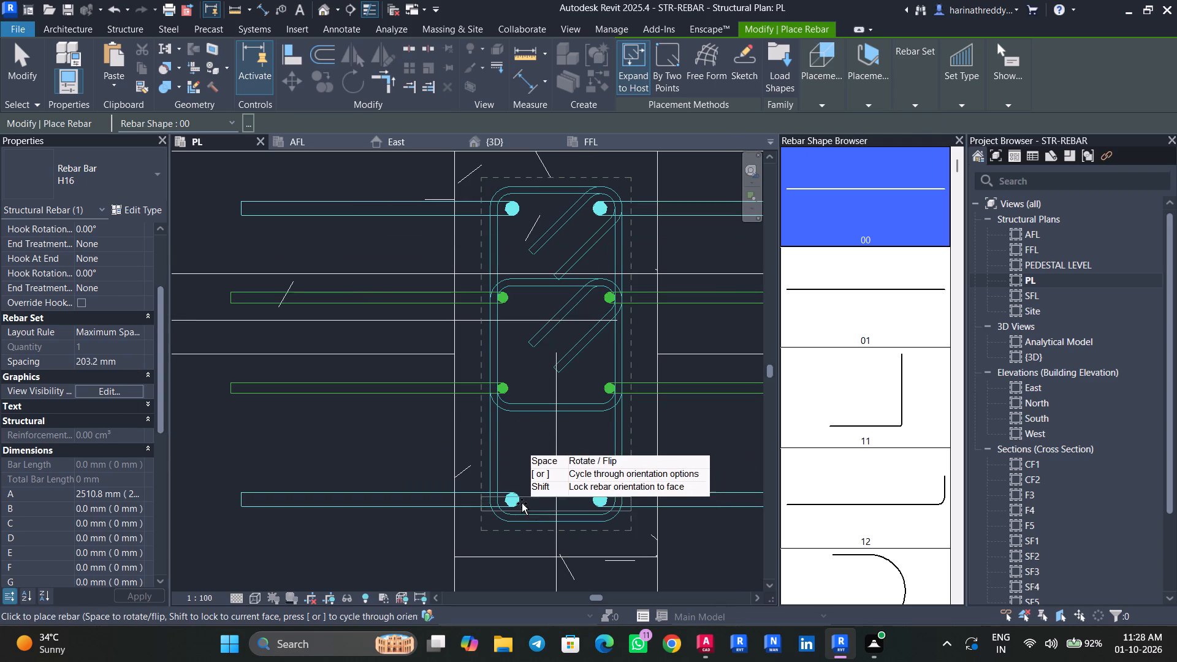
pyautogui.click(867, 105)
pyautogui.click(954, 145)
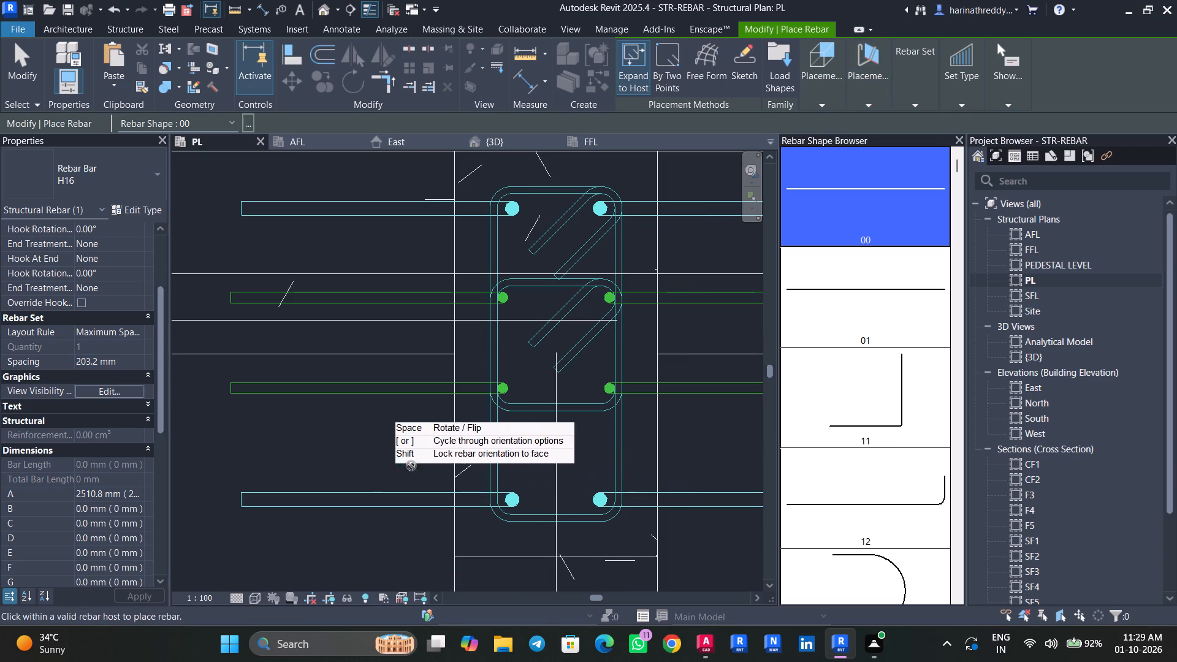
pyautogui.click(140, 328)
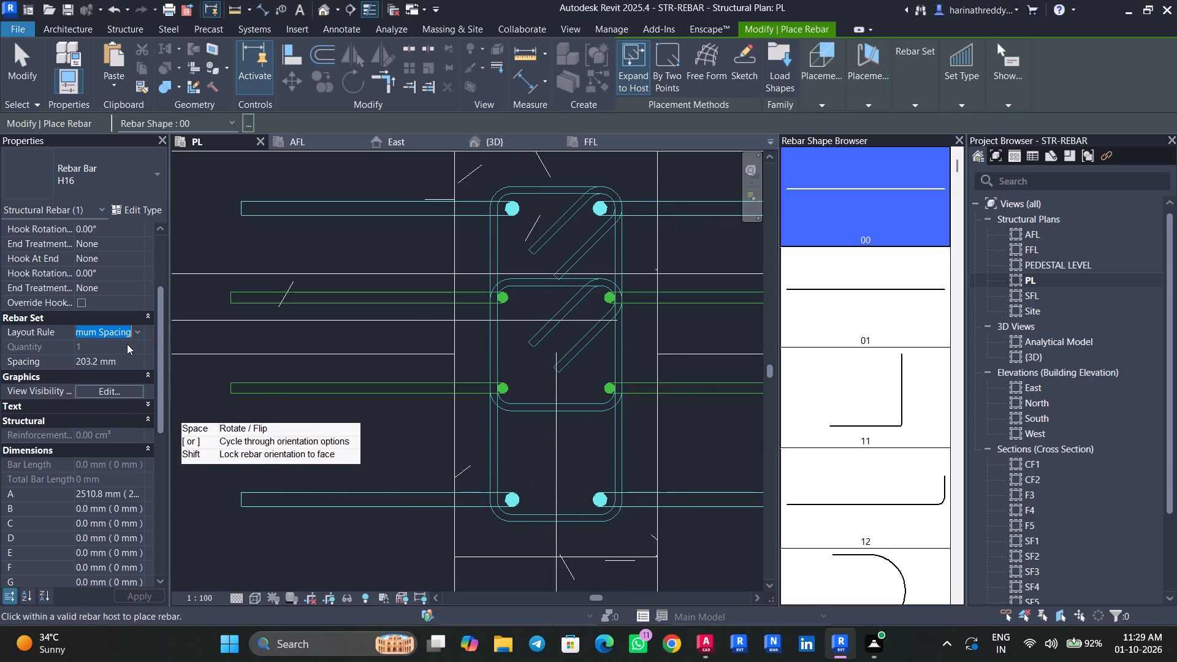
pyautogui.click(123, 343)
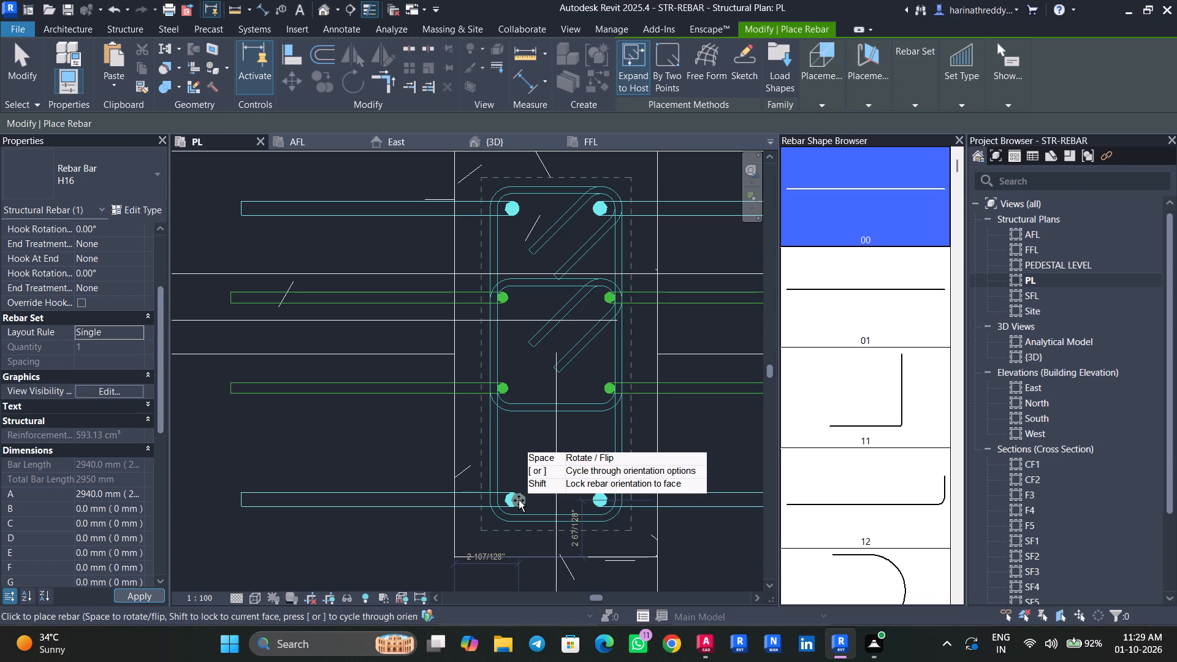
# Place four single H16 lap bars in the C2 column, each touching the inner side of an existing corner bar.
pyautogui.scroll(8, 519, 500)
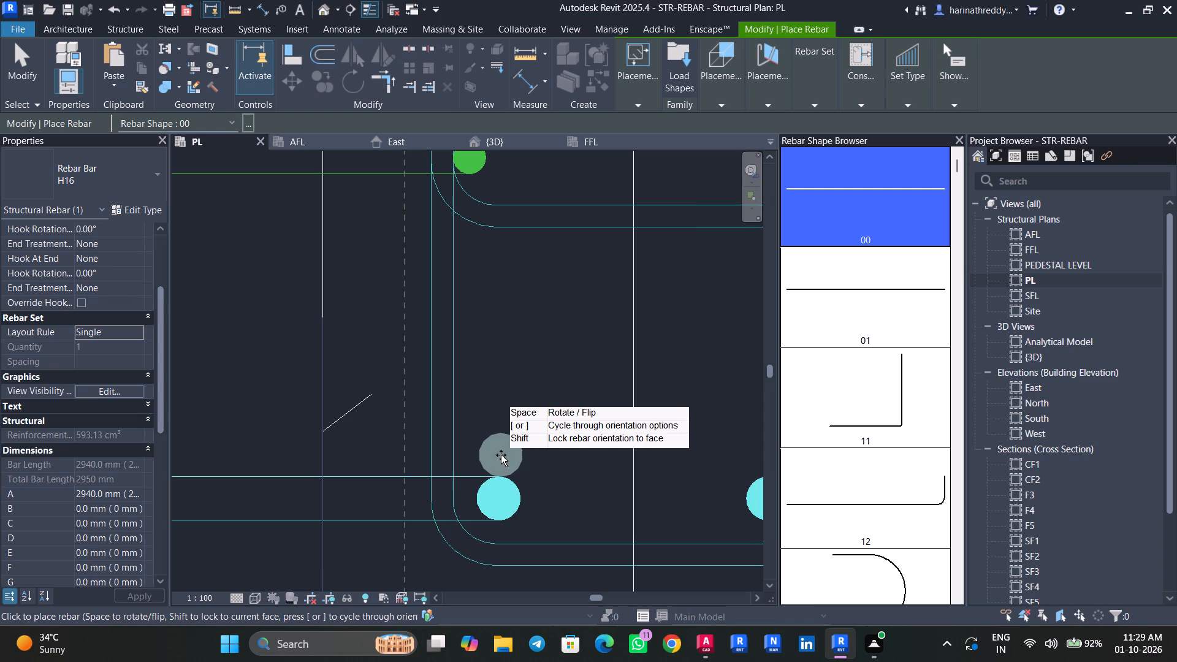
pyautogui.moveTo(501, 455); pyautogui.dragTo(383, 468, button='middle')
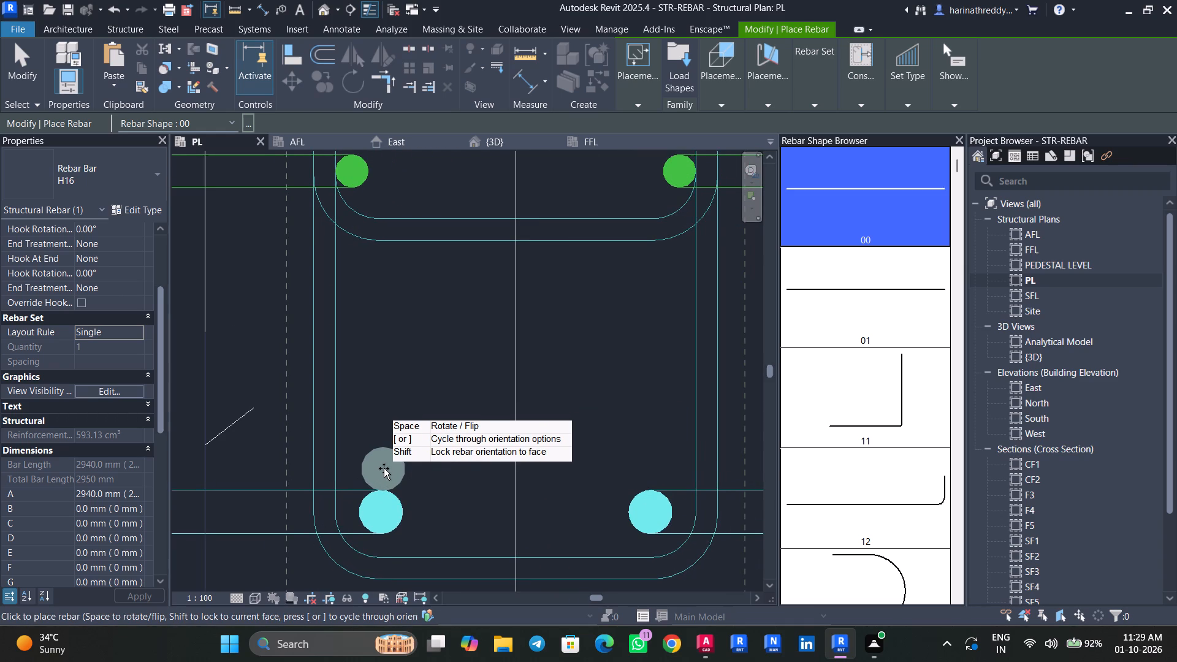
pyautogui.click(381, 468)
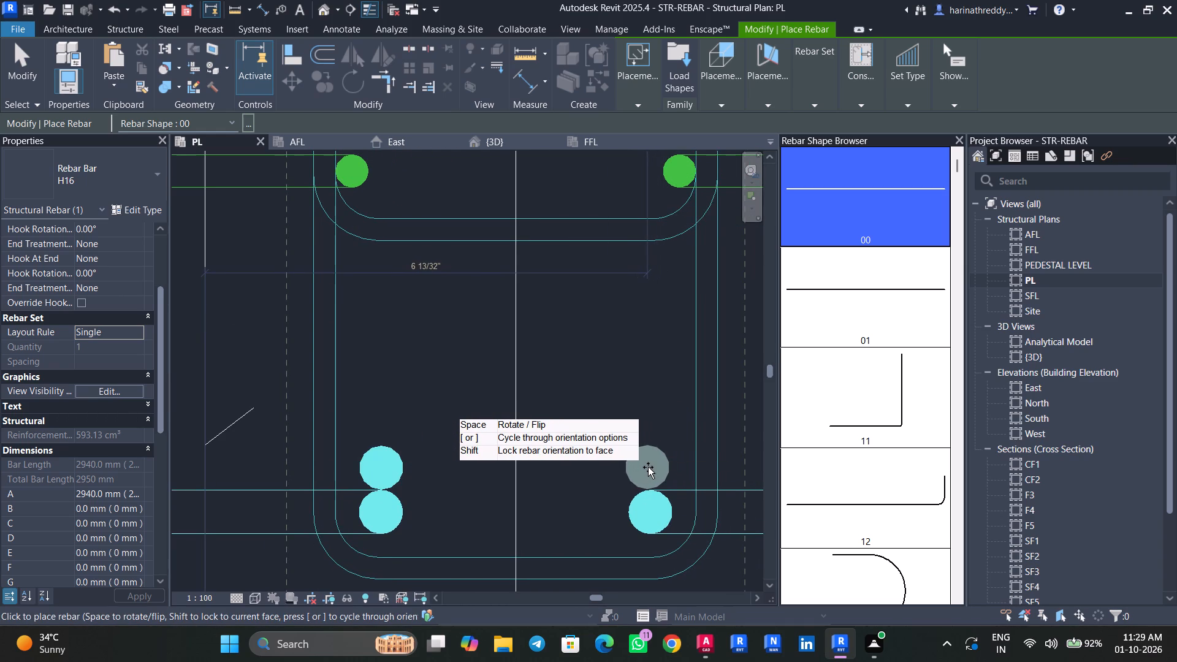
pyautogui.click(648, 467)
pyautogui.moveTo(603, 315); pyautogui.dragTo(581, 496, button='middle')
pyautogui.scroll(-8, 585, 486)
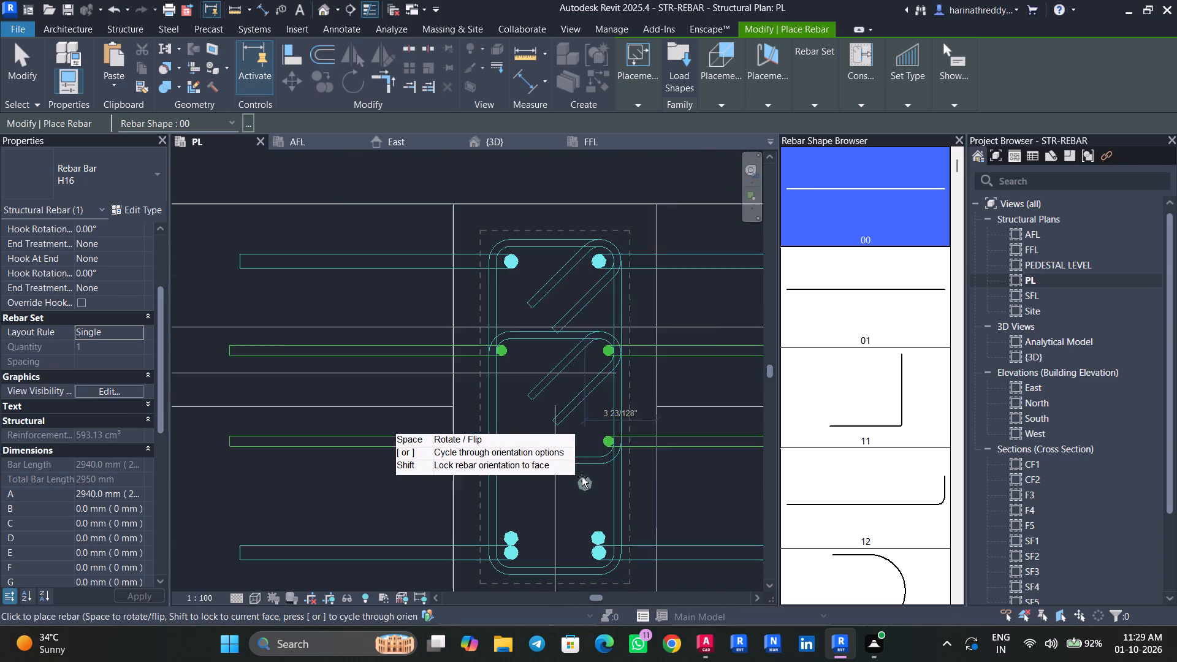
pyautogui.scroll(12, 509, 266)
pyautogui.scroll(-1, 510, 280)
pyautogui.scroll(1, 521, 302)
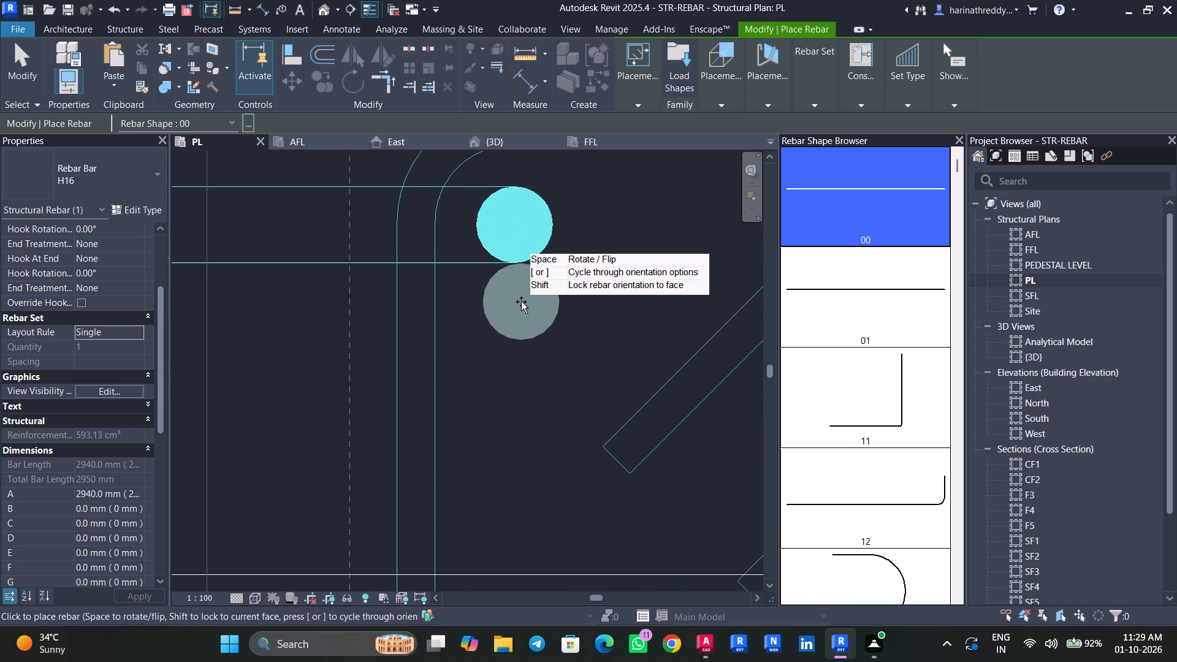
pyautogui.click(516, 302)
pyautogui.moveTo(598, 334); pyautogui.dragTo(327, 341, button='middle')
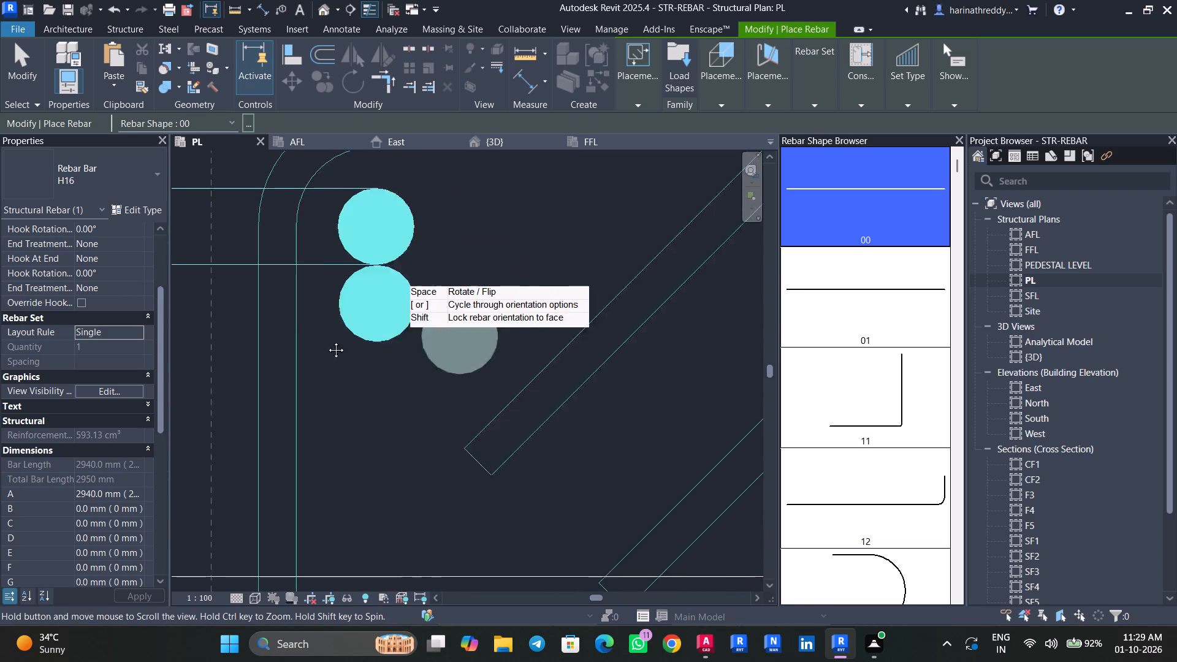
pyautogui.moveTo(327, 341); pyautogui.dragTo(286, 341, button='middle')
pyautogui.moveTo(522, 338); pyautogui.dragTo(406, 354, button='middle')
pyautogui.scroll(1, 406, 354)
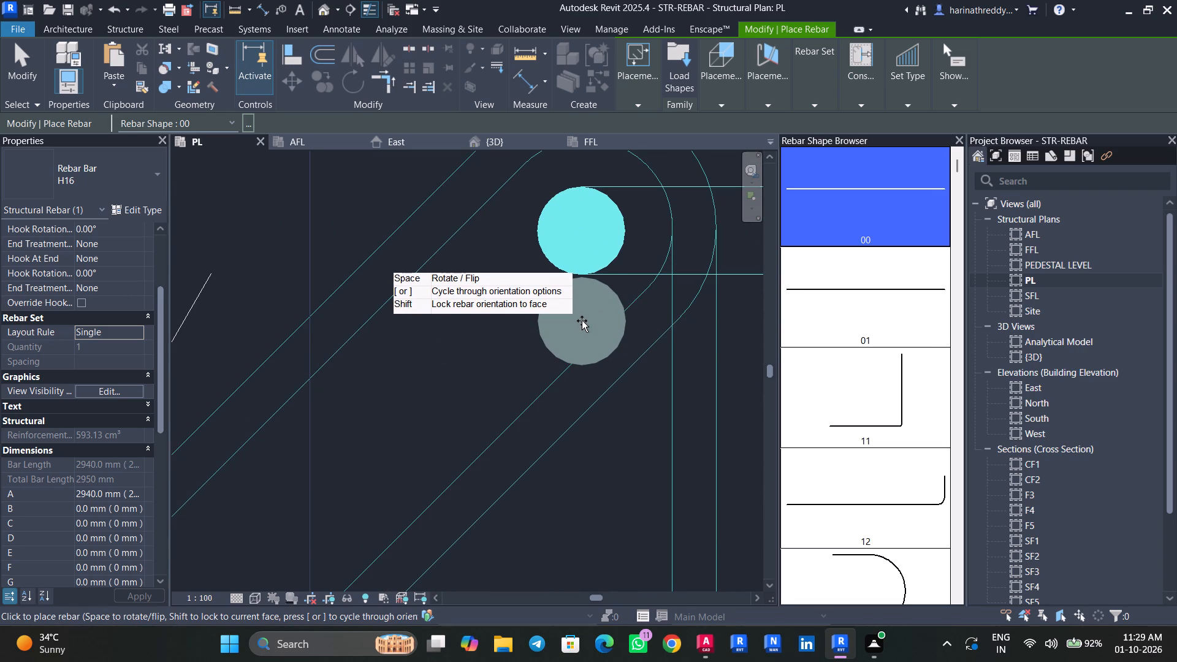
pyautogui.click(582, 321)
pyautogui.scroll(-11, 511, 351)
pyautogui.moveTo(481, 372); pyautogui.dragTo(496, 316, button='middle')
# Place four single H12 lap bars in the C2 column, each touching the inner side of an existing H12 intermediate bar.
pyautogui.click(126, 172)
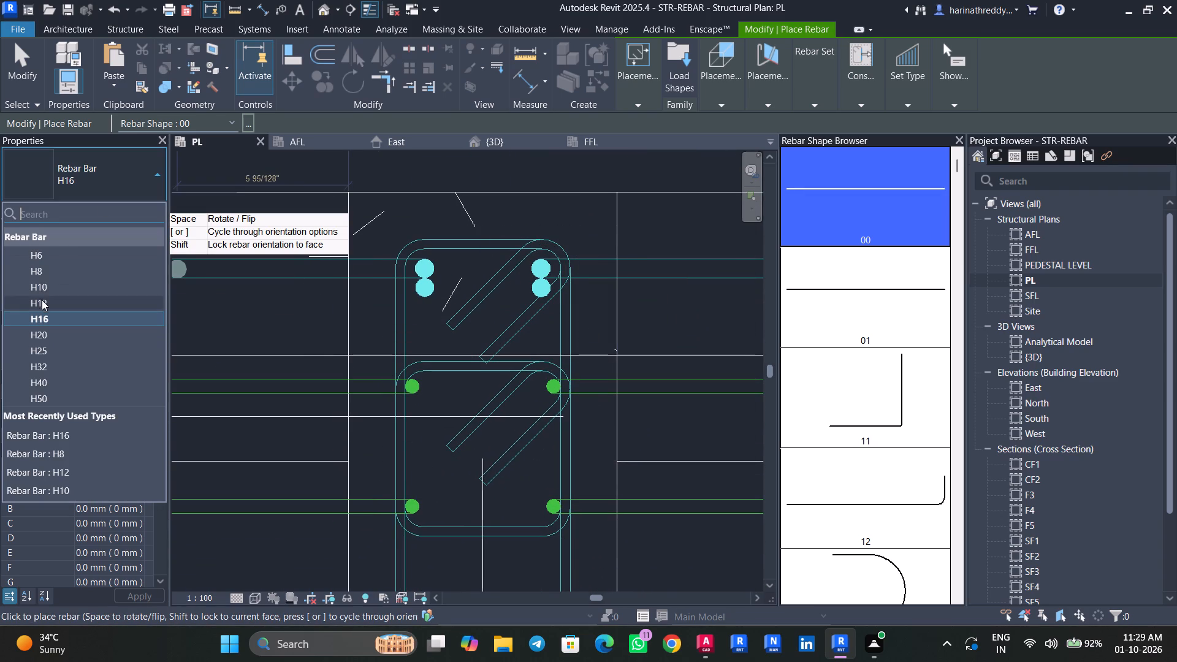
pyautogui.scroll(3, 42, 300)
pyautogui.click(51, 299)
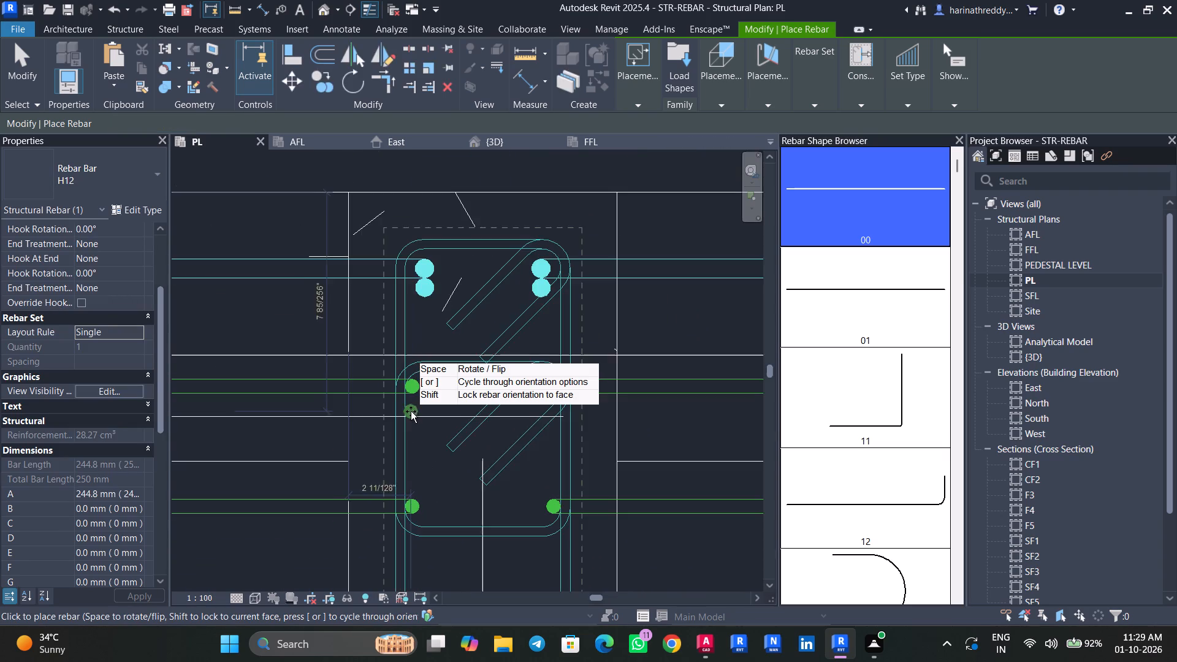
pyautogui.scroll(7, 415, 406)
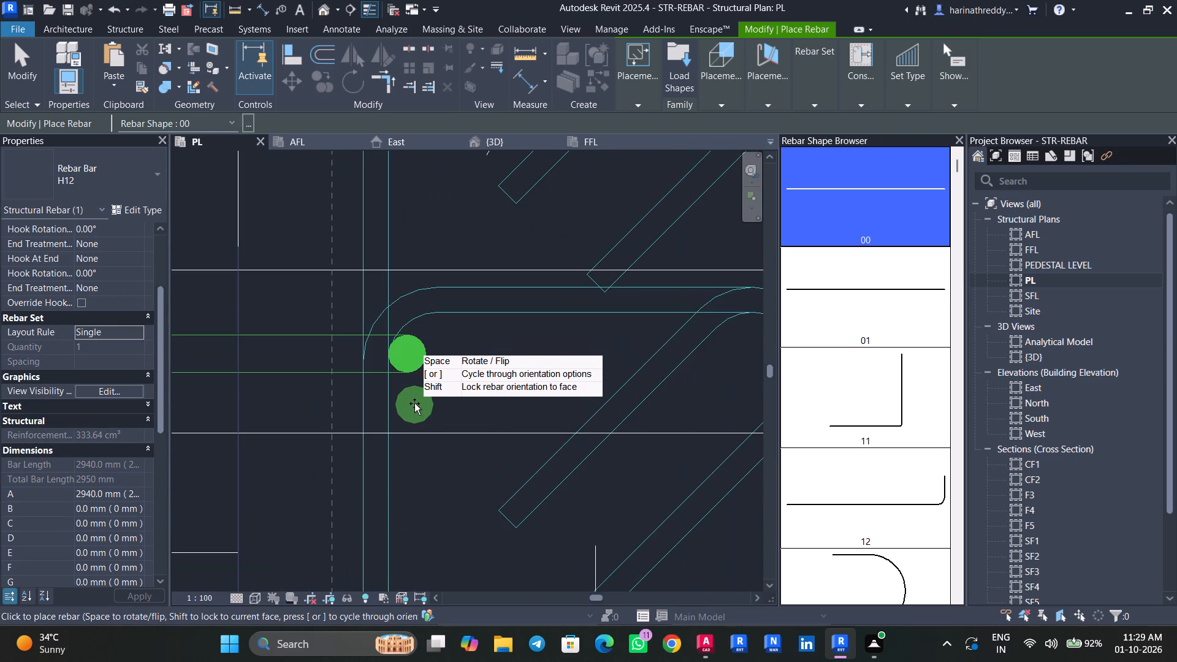
pyautogui.scroll(-5, 414, 403)
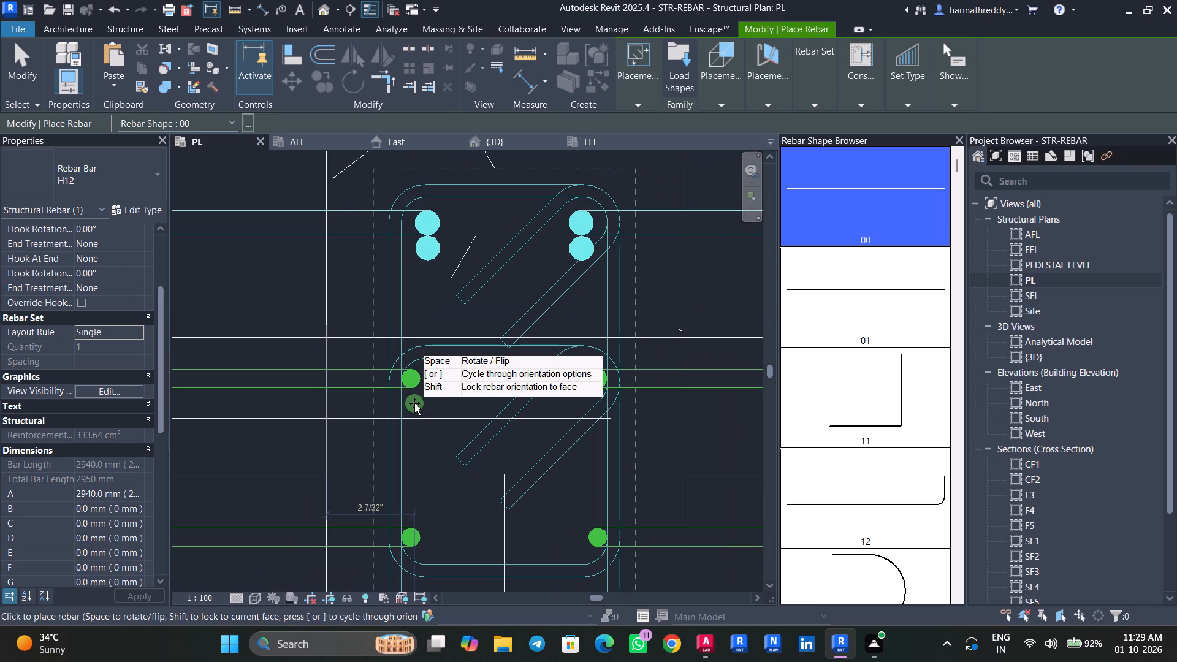
pyautogui.scroll(3, 414, 403)
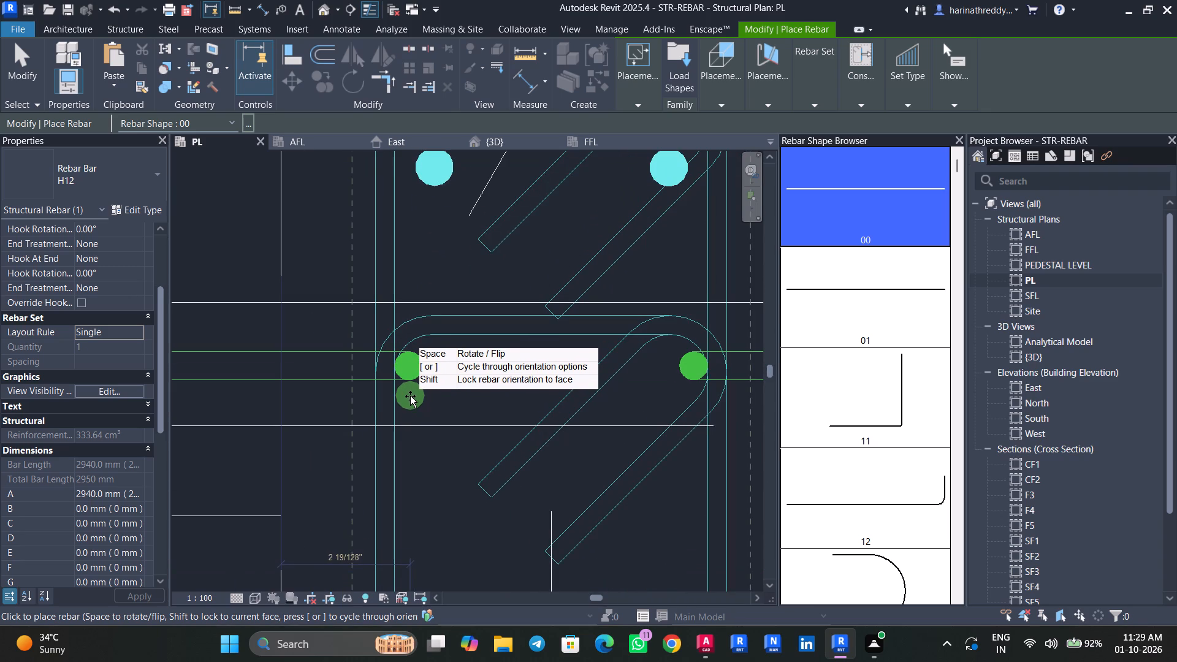
pyautogui.click(409, 395)
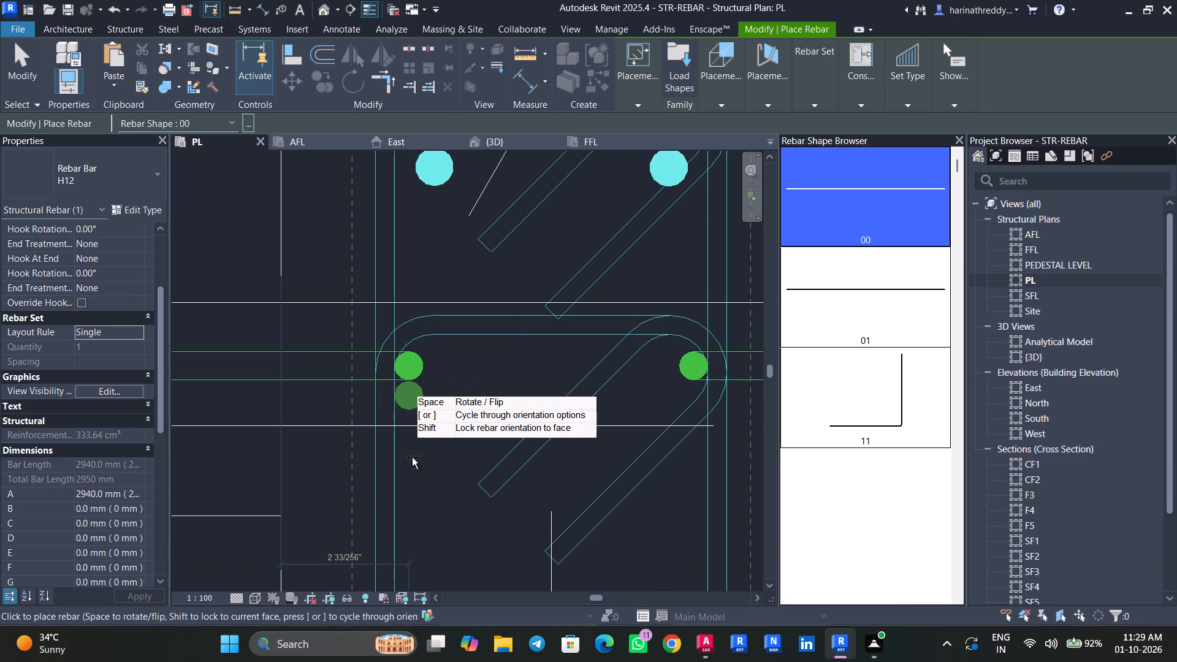
pyautogui.moveTo(413, 471); pyautogui.dragTo(408, 267, button='middle')
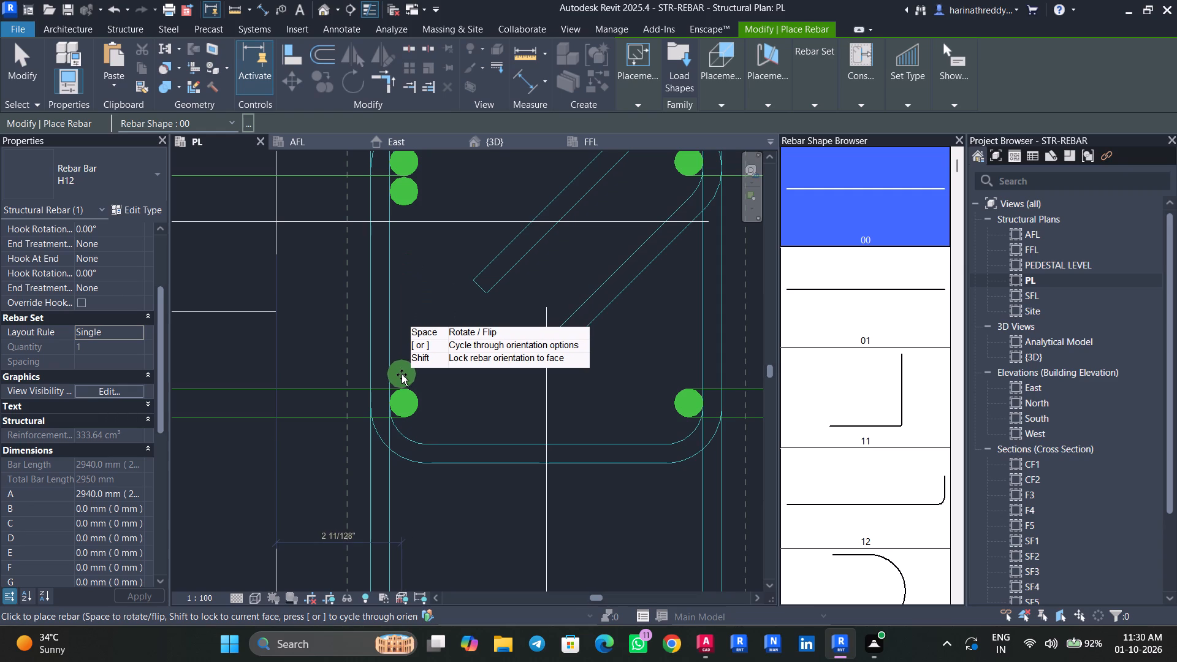
pyautogui.click(405, 374)
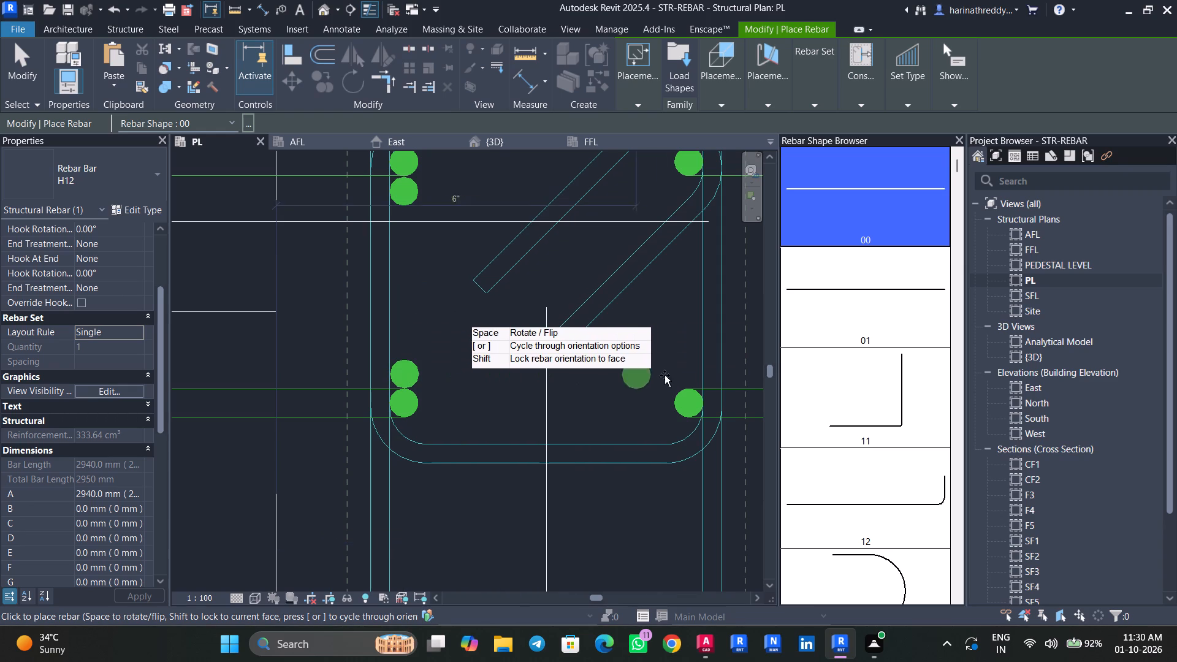
pyautogui.scroll(2, 685, 373)
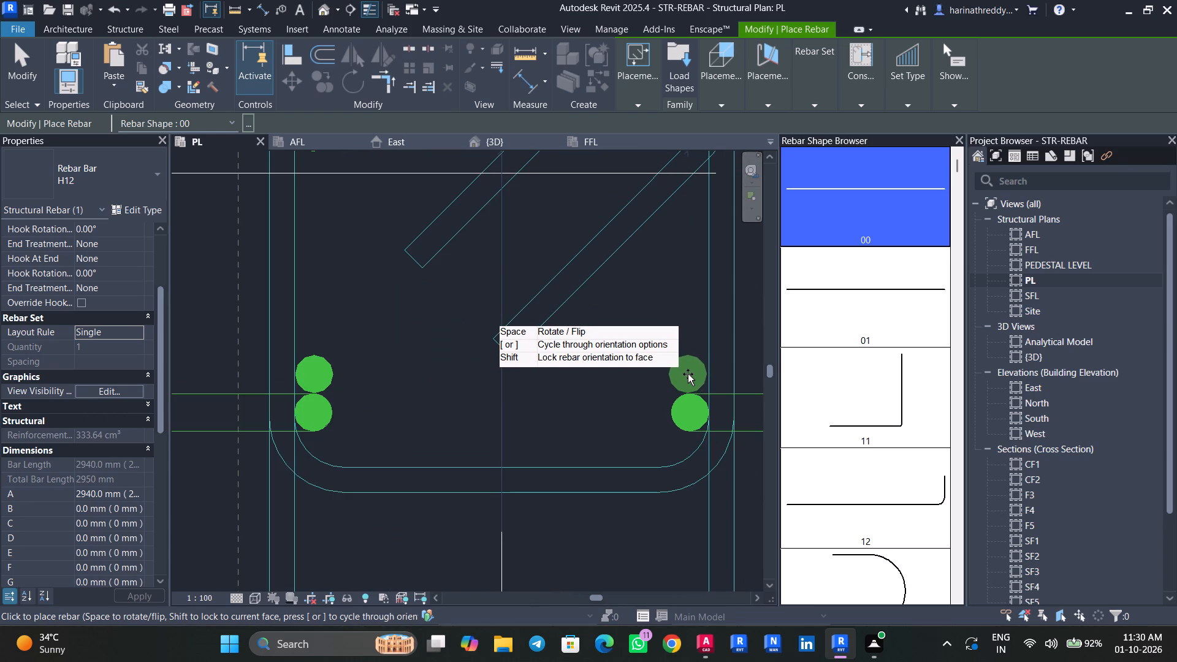
pyautogui.click(688, 374)
pyautogui.moveTo(643, 232); pyautogui.dragTo(589, 471, button='middle')
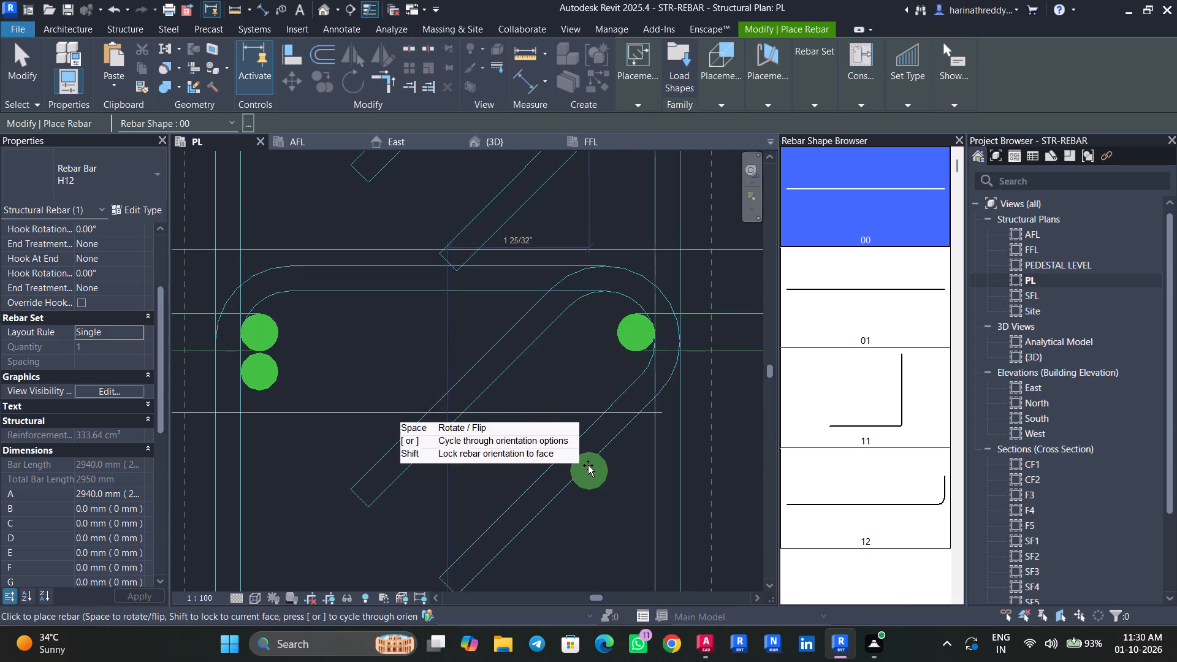
pyautogui.scroll(3, 639, 373)
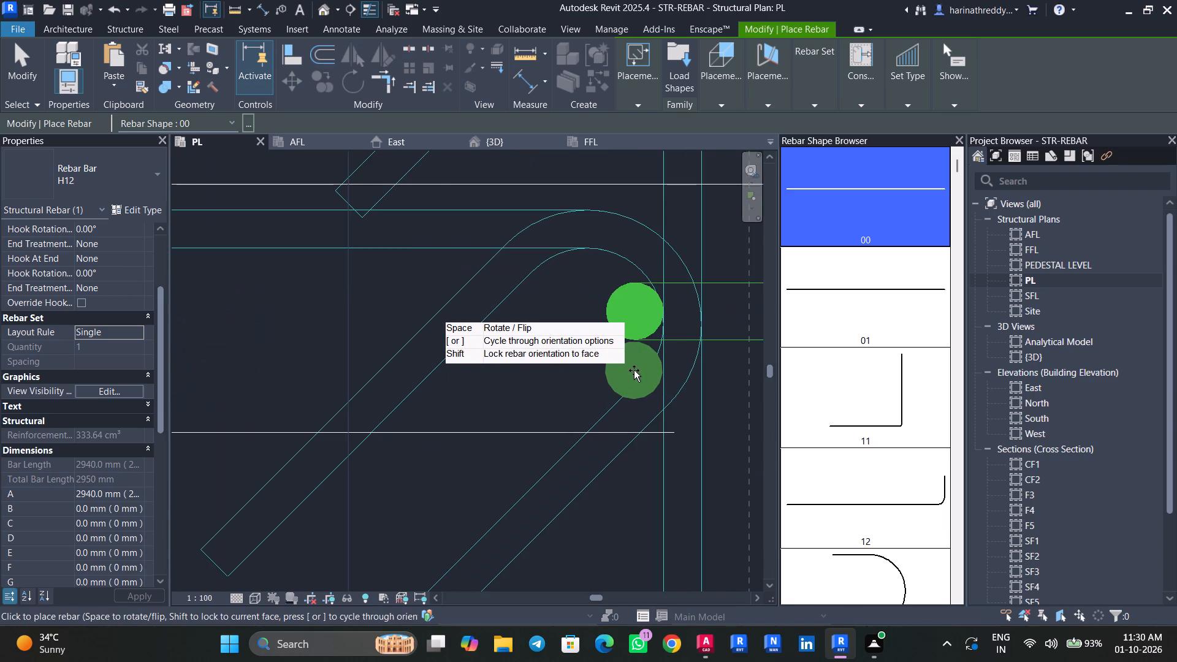
pyautogui.click(634, 370)
pyautogui.press('Escape')
pyautogui.press('Escape')
pyautogui.press('Escape')
# Place a single H12 stirrup of rebar shape 52 in the C2 column at B-7, lying horizontally across the column section.
pyautogui.scroll(-2, 514, 424)
pyautogui.scroll(1, 514, 424)
pyautogui.scroll(-5, 514, 424)
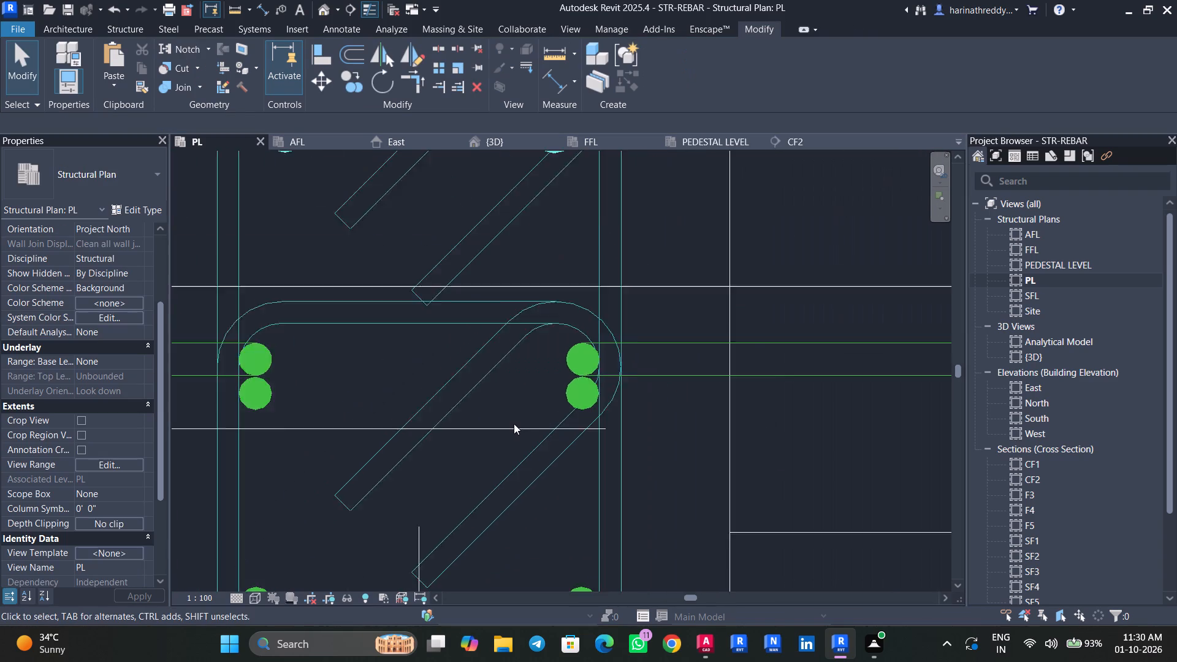
pyautogui.scroll(-4, 514, 424)
pyautogui.scroll(1, 514, 424)
pyautogui.scroll(-1, 514, 424)
pyautogui.click(607, 336)
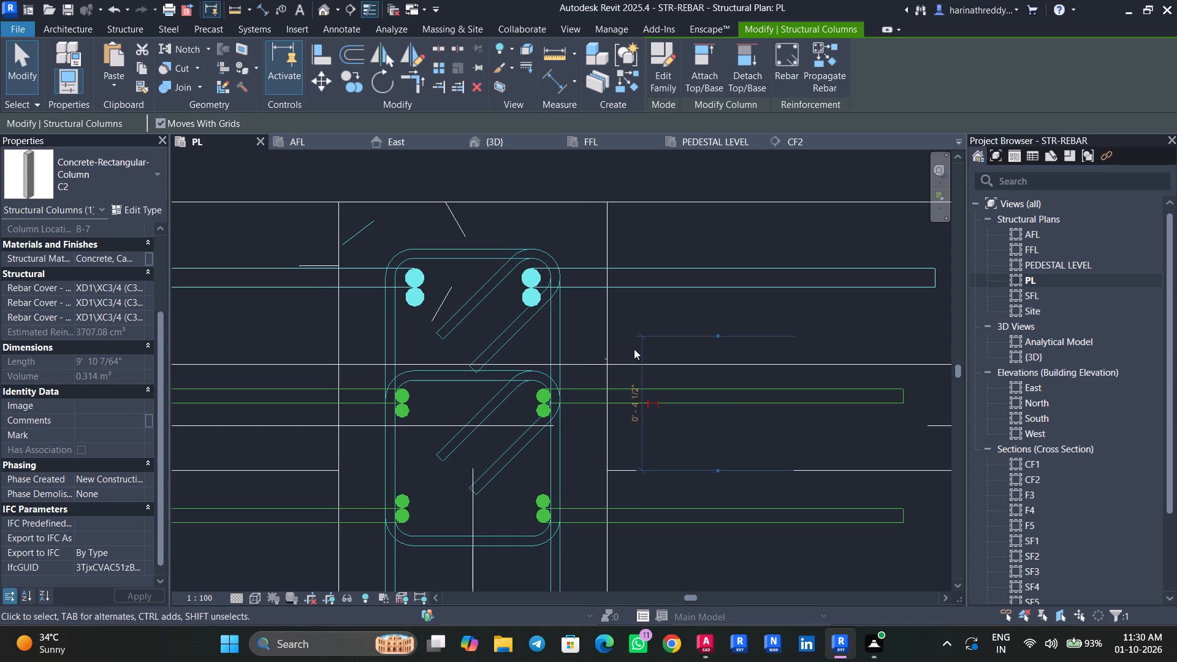
pyautogui.click(786, 68)
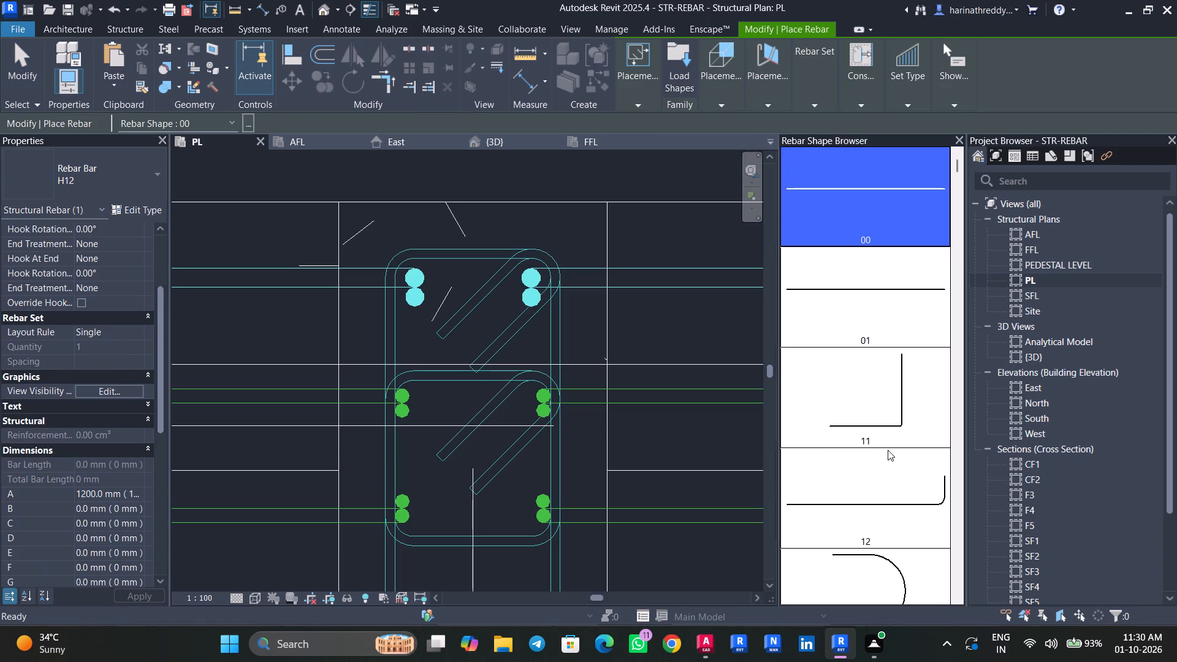
pyautogui.scroll(-1, 887, 447)
pyautogui.scroll(1, 887, 447)
pyautogui.scroll(-20, 887, 447)
pyautogui.scroll(1, 887, 447)
pyautogui.scroll(-12, 887, 447)
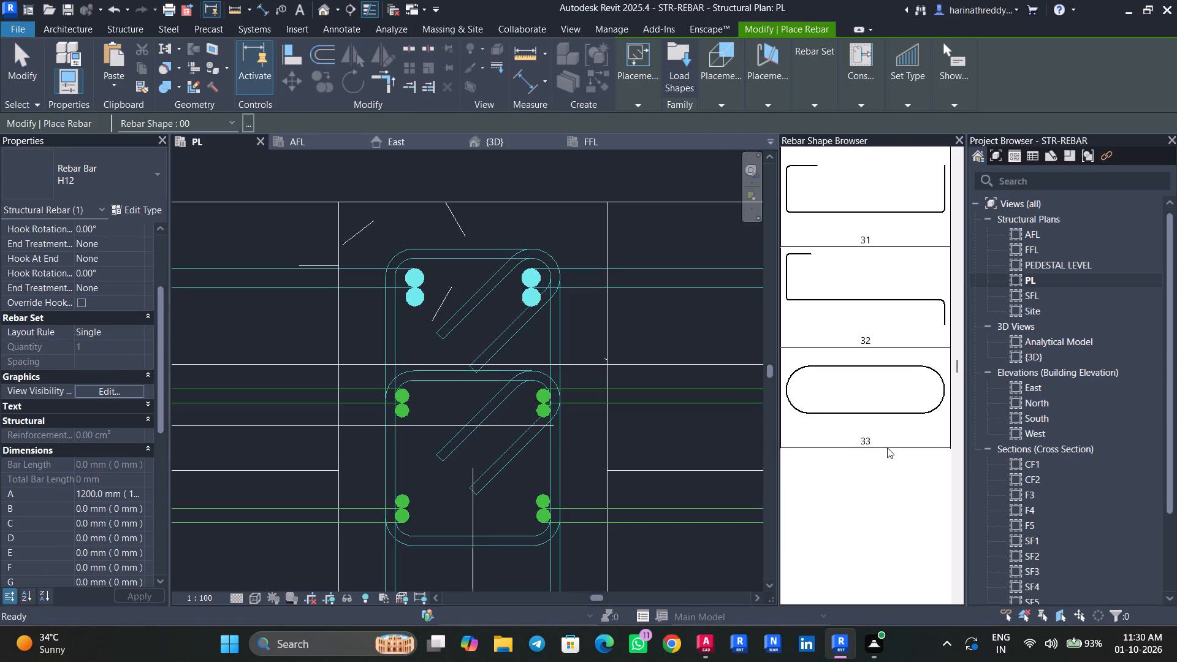
pyautogui.scroll(-5, 887, 447)
pyautogui.scroll(1, 887, 447)
pyautogui.scroll(-17, 887, 447)
pyautogui.click(888, 386)
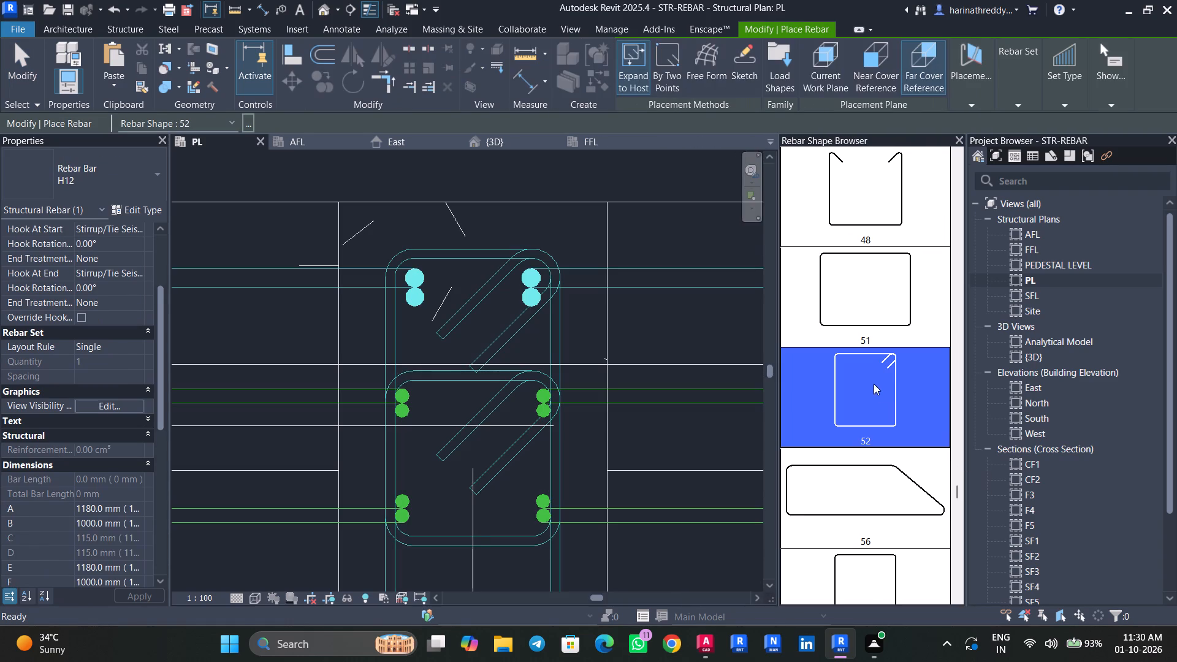
pyautogui.click(970, 103)
pyautogui.click(964, 134)
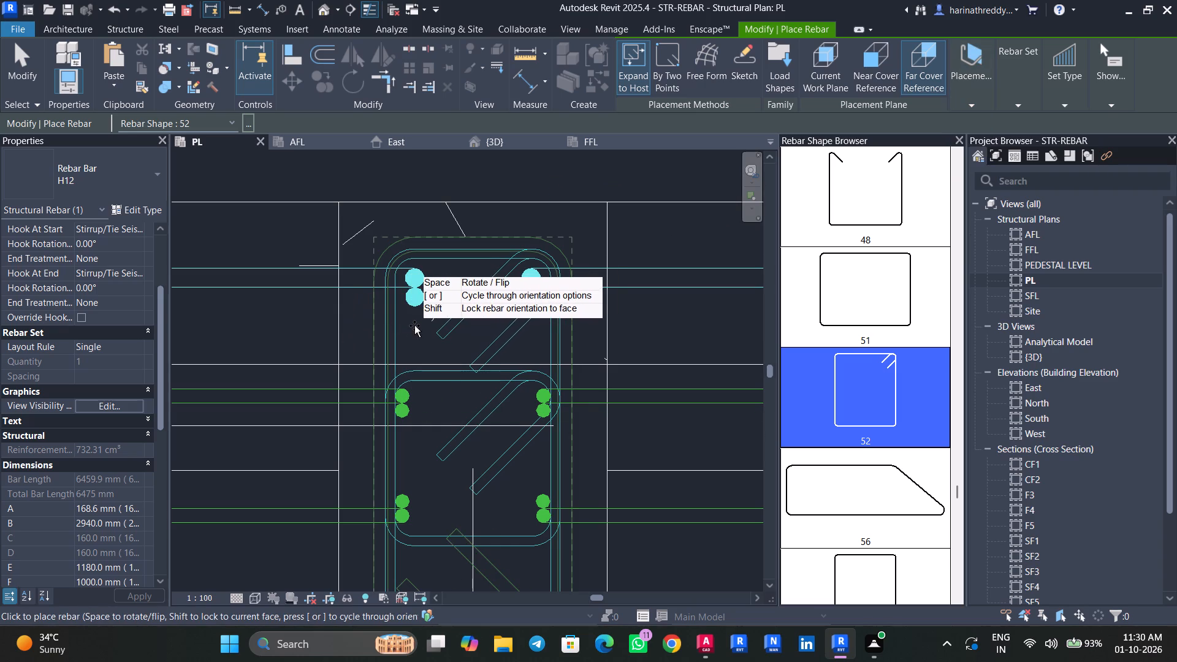
pyautogui.moveTo(414, 325); pyautogui.dragTo(413, 234, button='middle')
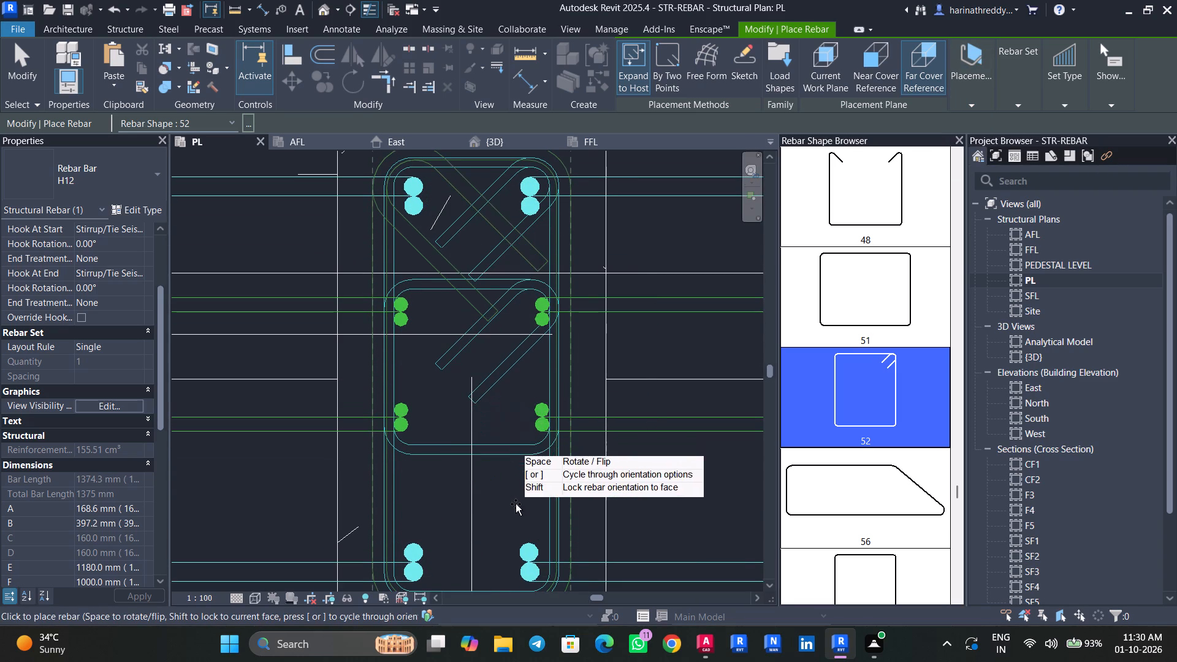
pyautogui.click(397, 340)
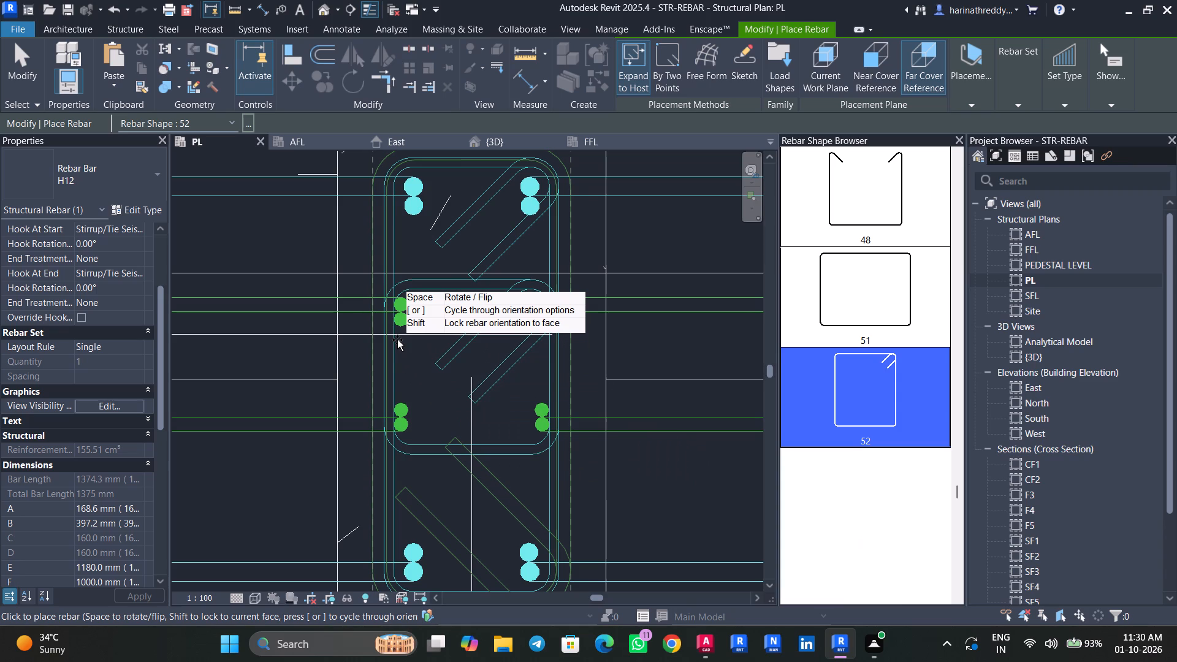
pyautogui.press('Escape')
pyautogui.press('Escape')
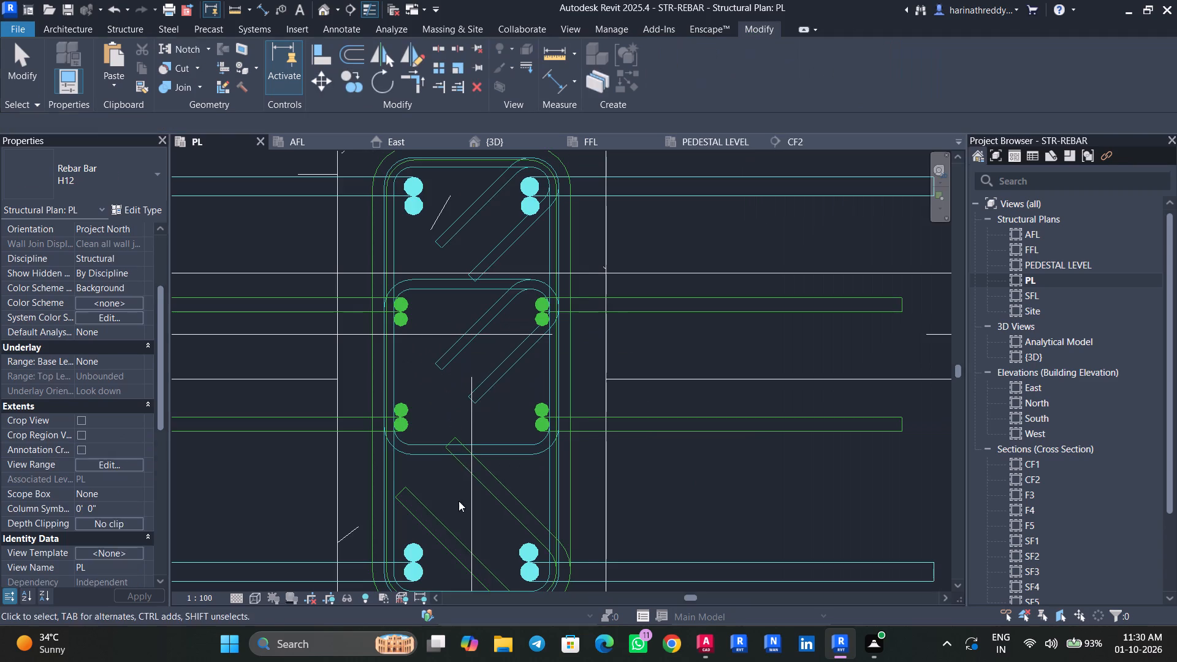
pyautogui.press('Escape')
# Pull in all four sides of the new H12 stirrup to about A = 145 mm by B = 340 mm around the vertical bars.
pyautogui.click(442, 532)
pyautogui.moveTo(462, 508); pyautogui.dragTo(459, 408, button='middle')
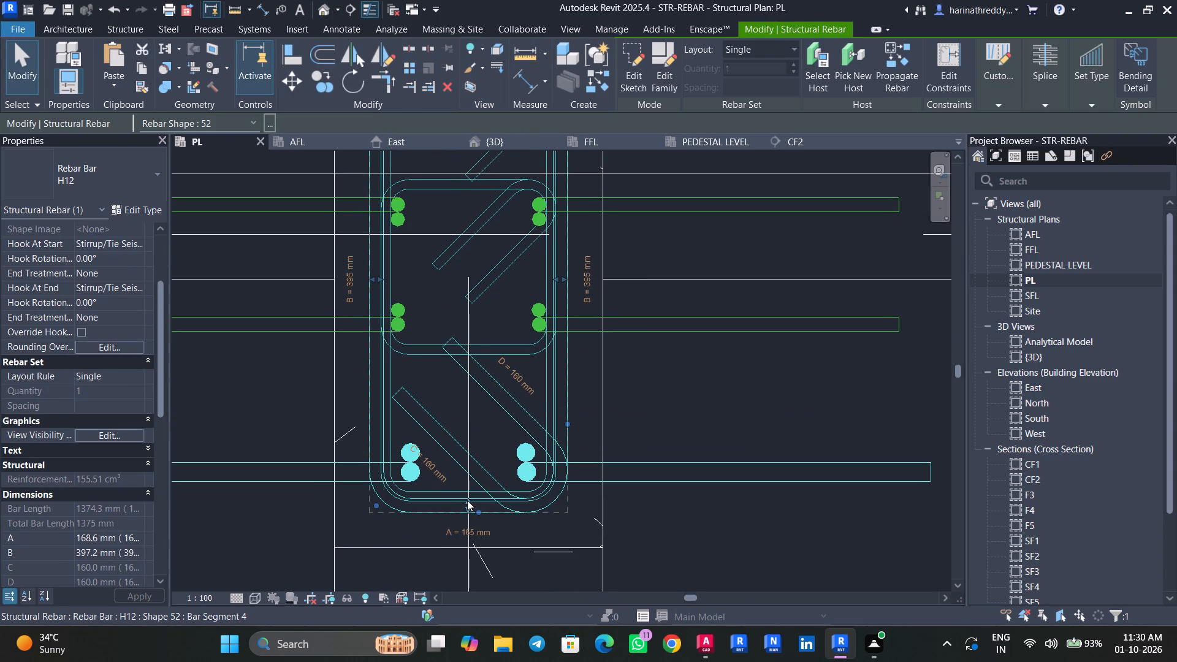
pyautogui.moveTo(467, 498); pyautogui.dragTo(467, 472)
pyautogui.moveTo(459, 381); pyautogui.dragTo(466, 560, button='middle')
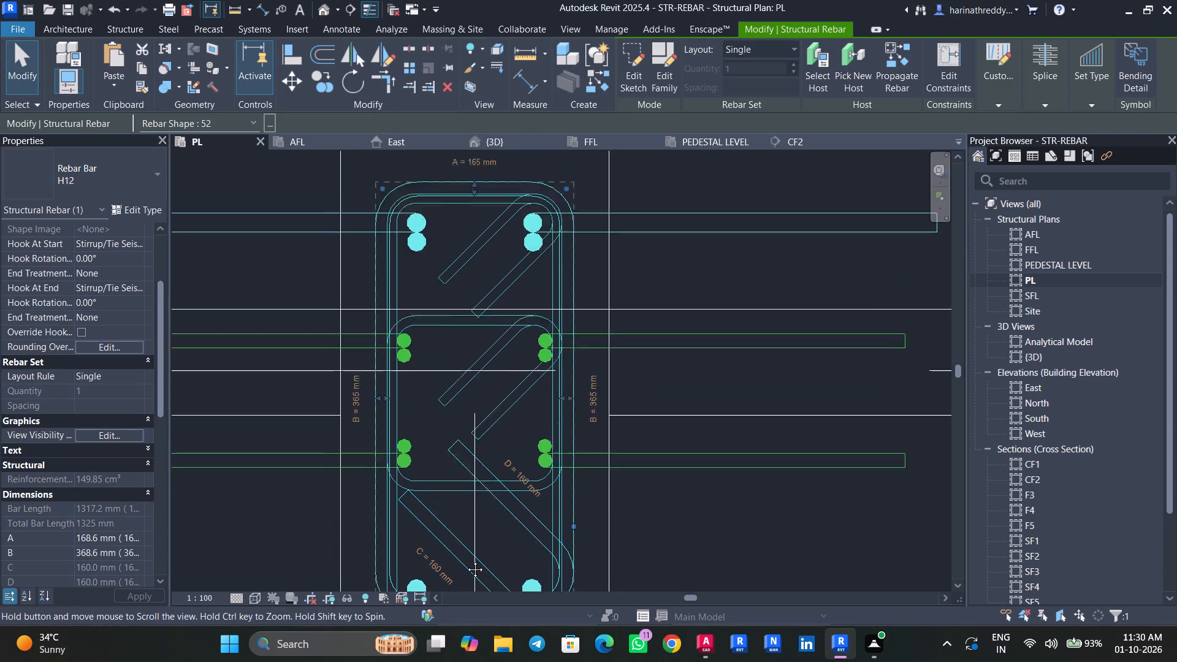
pyautogui.moveTo(466, 560); pyautogui.dragTo(466, 561, button='middle')
pyautogui.moveTo(471, 236); pyautogui.dragTo(473, 265)
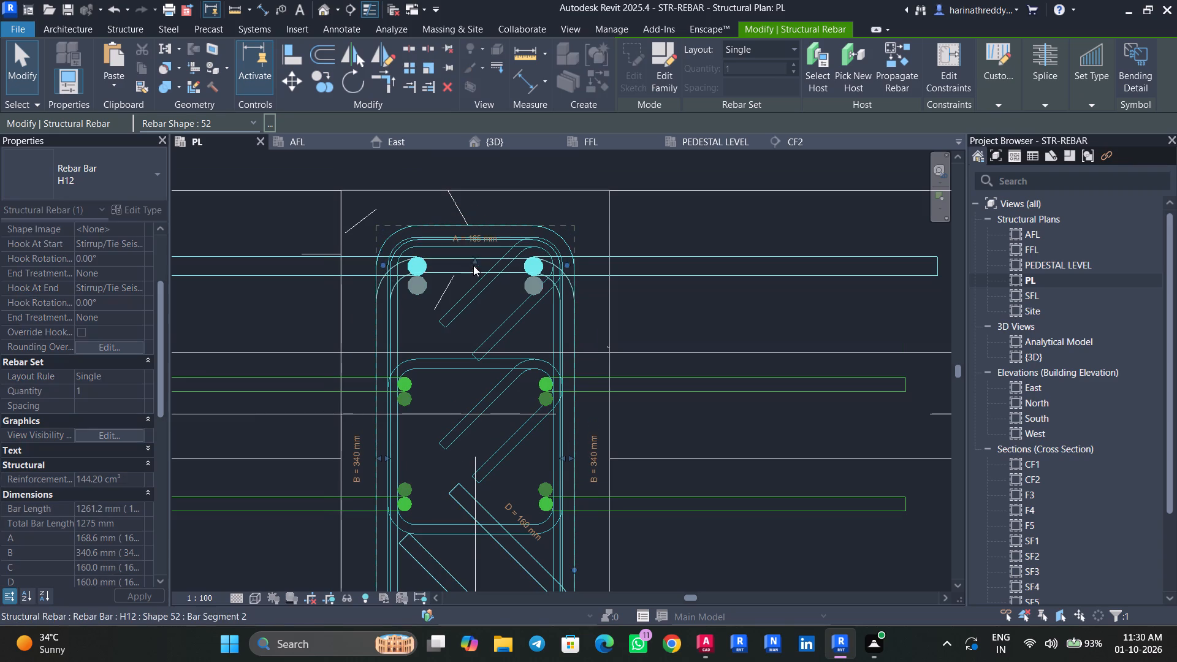
pyautogui.scroll(7, 394, 286)
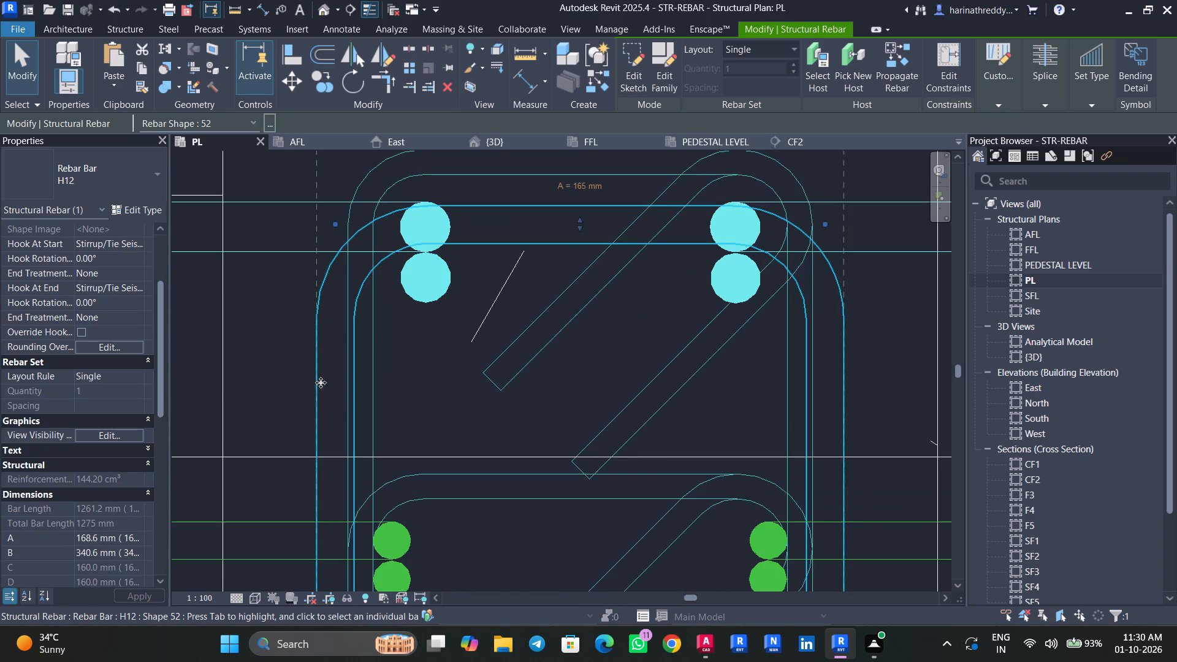
pyautogui.scroll(-5, 399, 391)
pyautogui.moveTo(417, 402); pyautogui.dragTo(410, 352, button='middle')
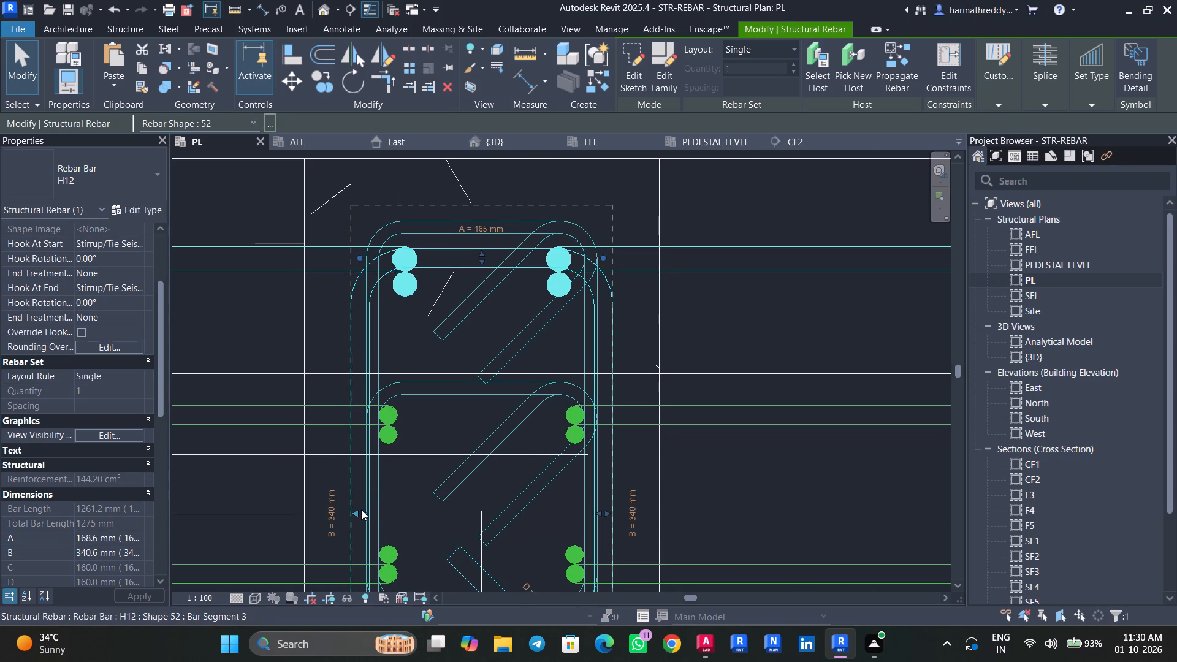
pyautogui.moveTo(361, 509); pyautogui.dragTo(375, 508)
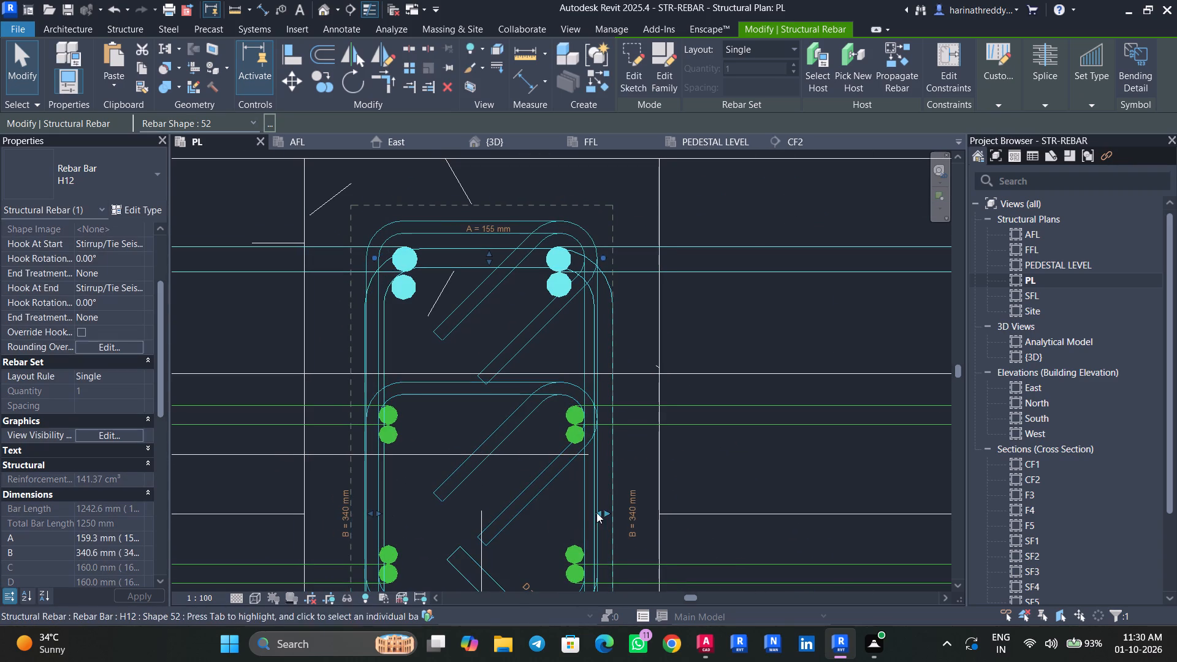
pyautogui.moveTo(596, 512); pyautogui.dragTo(586, 512)
pyautogui.moveTo(487, 517); pyautogui.dragTo(492, 291, button='middle')
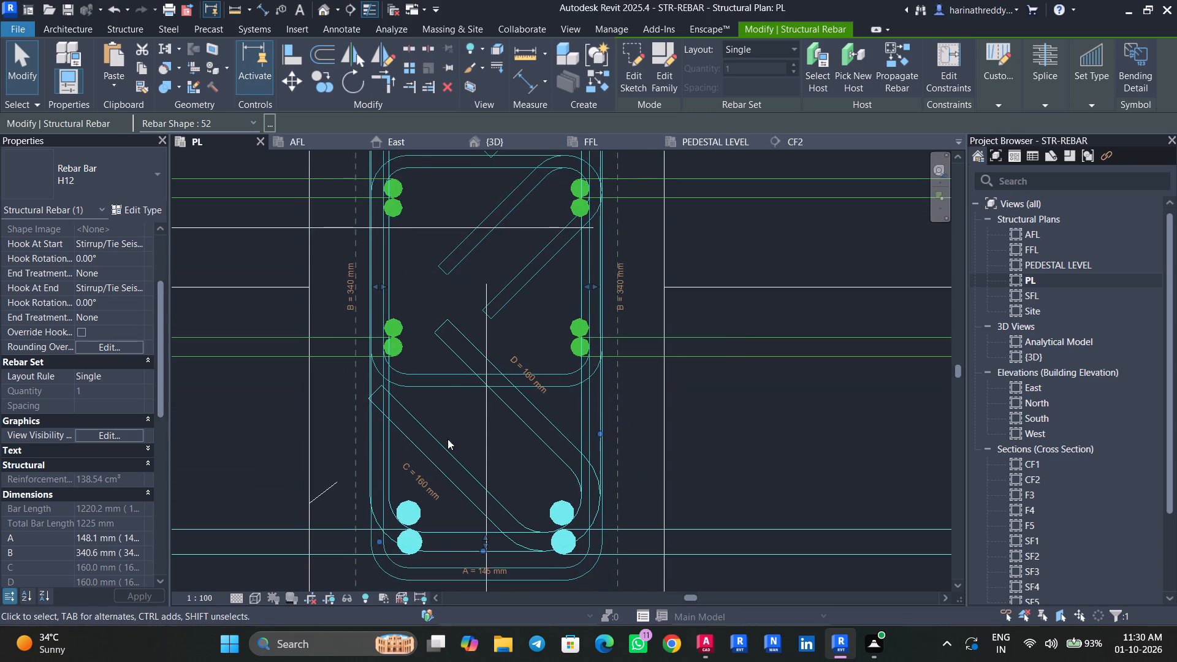
pyautogui.moveTo(469, 307); pyautogui.dragTo(471, 406, button='middle')
pyautogui.press('Escape')
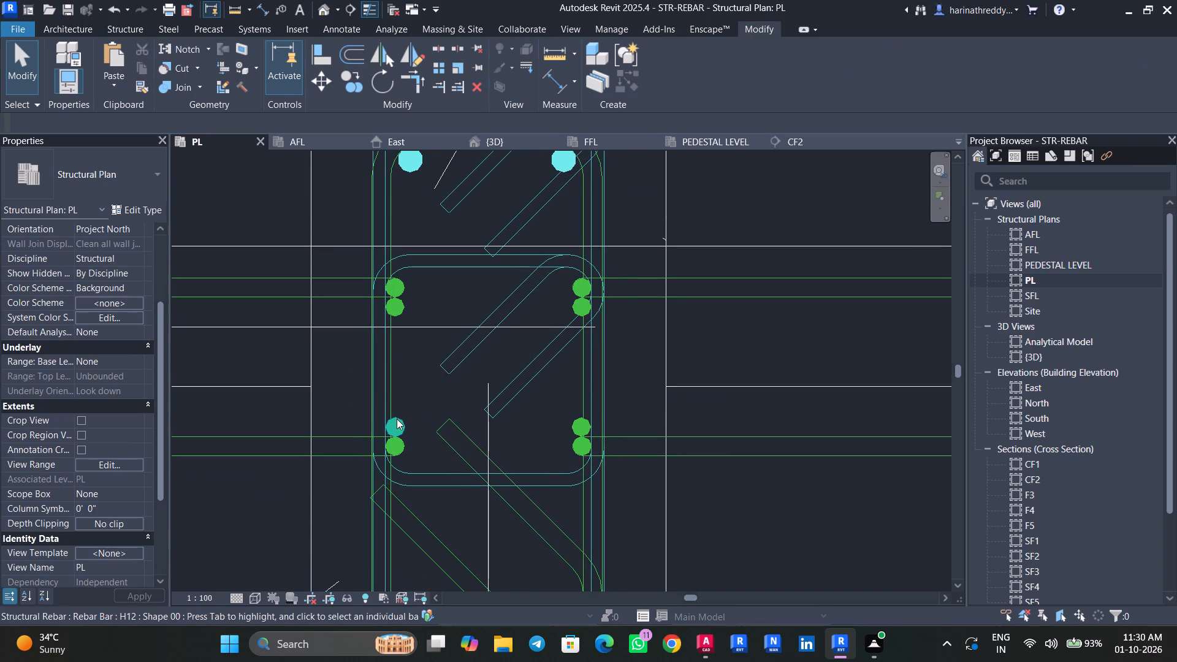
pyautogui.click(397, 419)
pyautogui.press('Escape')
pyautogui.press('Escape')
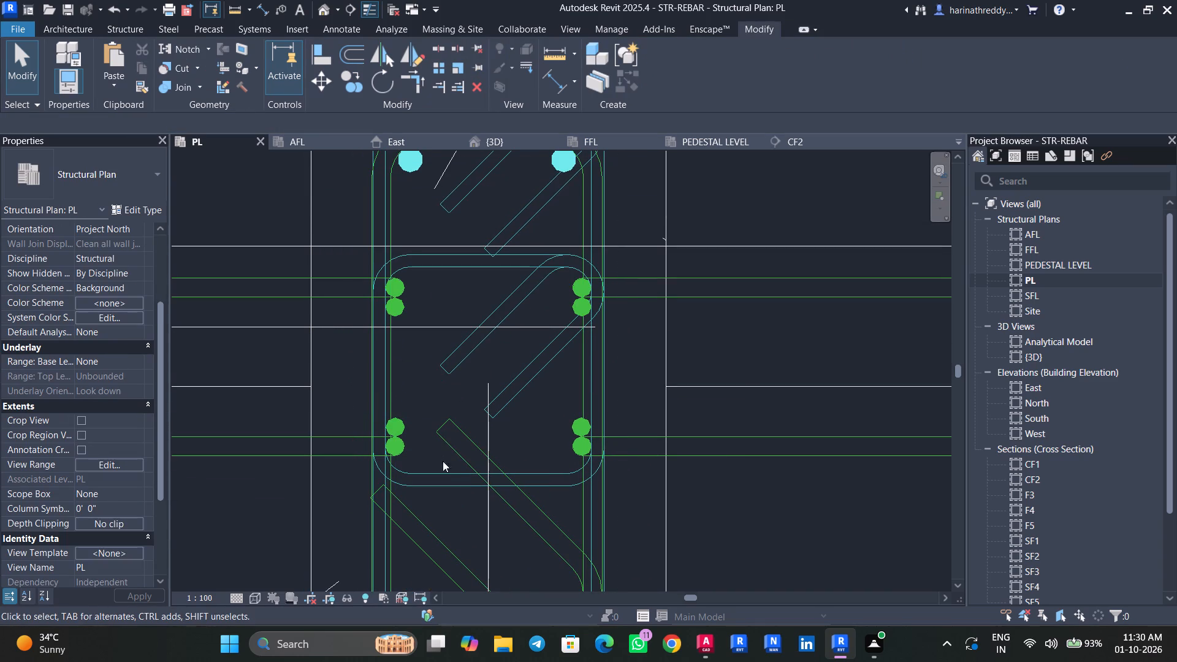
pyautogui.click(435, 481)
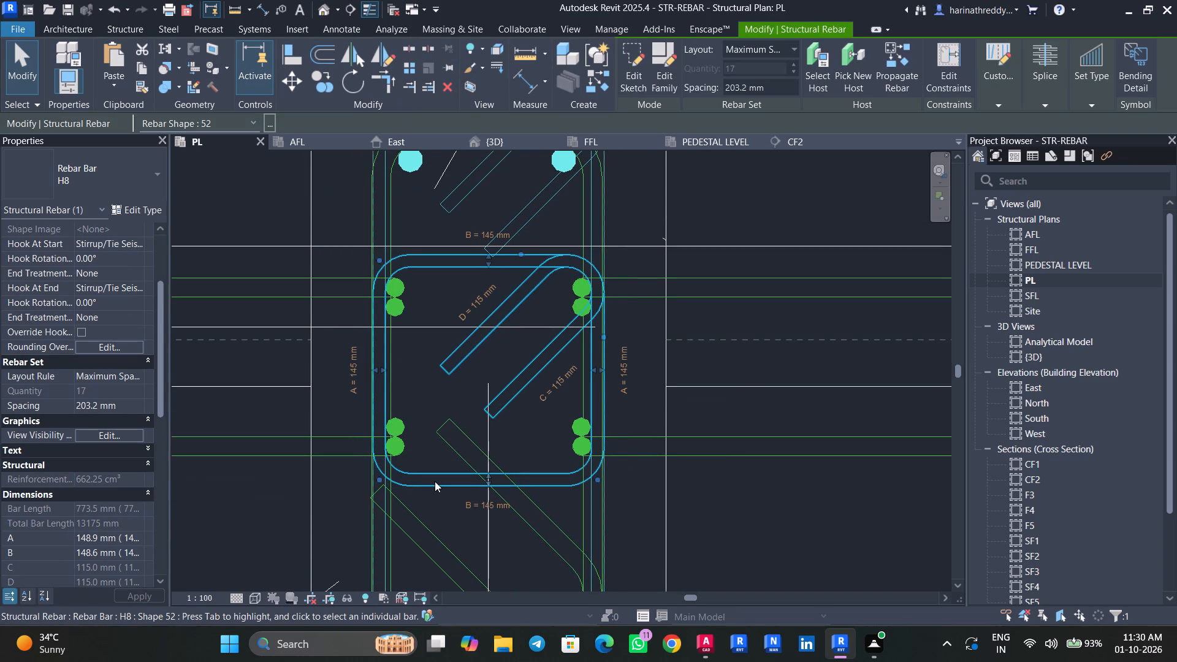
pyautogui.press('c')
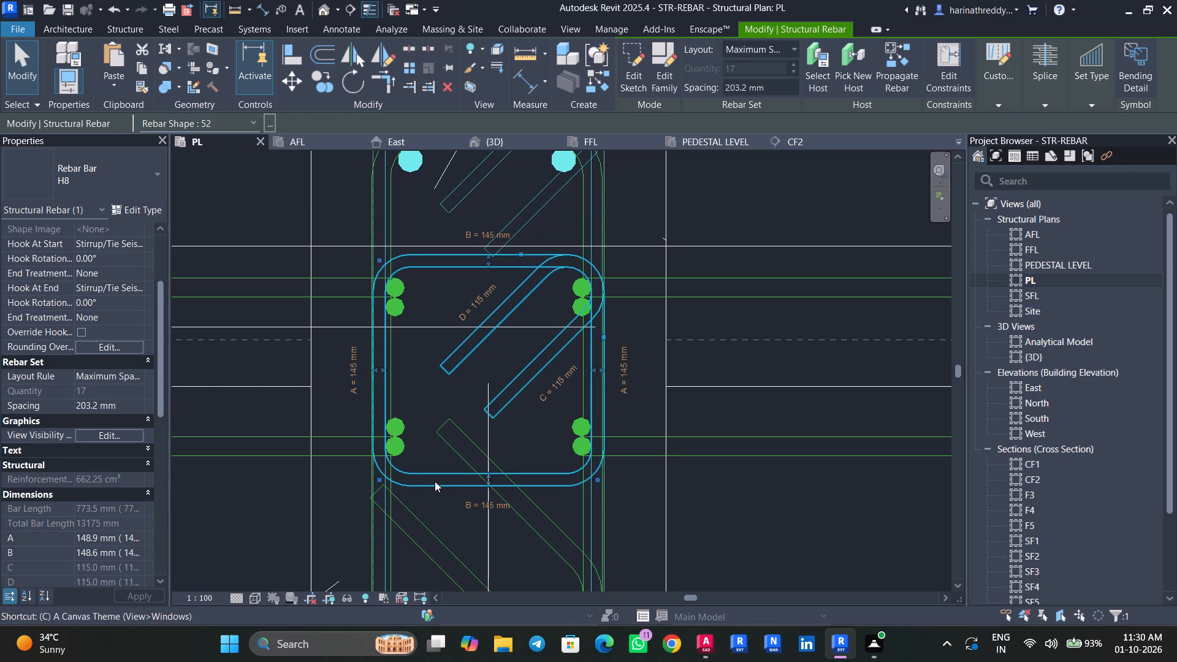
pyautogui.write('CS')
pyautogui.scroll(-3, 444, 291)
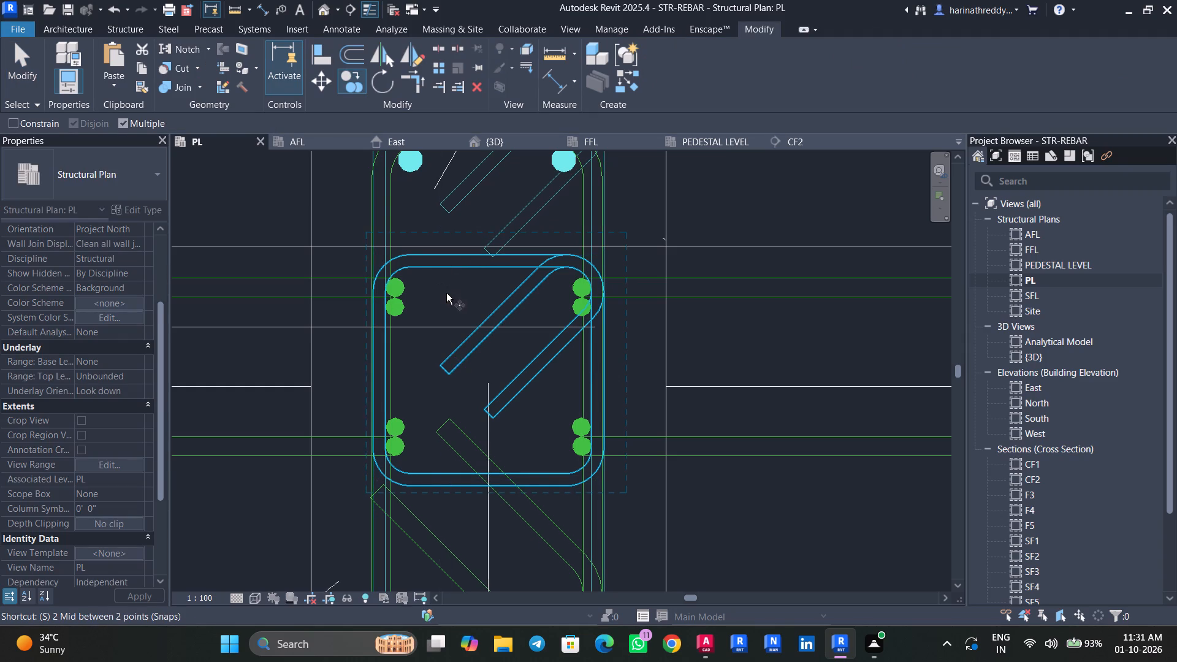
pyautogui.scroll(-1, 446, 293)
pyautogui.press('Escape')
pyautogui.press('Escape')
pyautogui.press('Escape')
# Place a similar H8 shape 52 stirrup set around the full C2 column section, using the inner H8 stirrup's 203.2 mm maximum spacing.
pyautogui.click(447, 398)
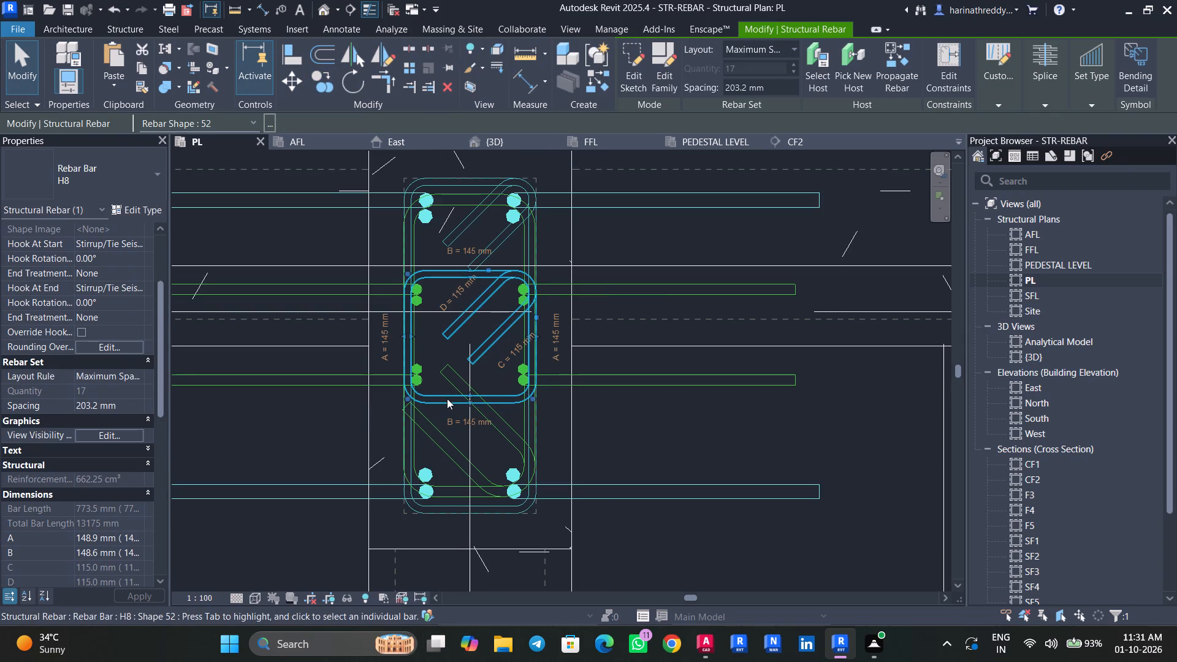
pyautogui.write('CS')
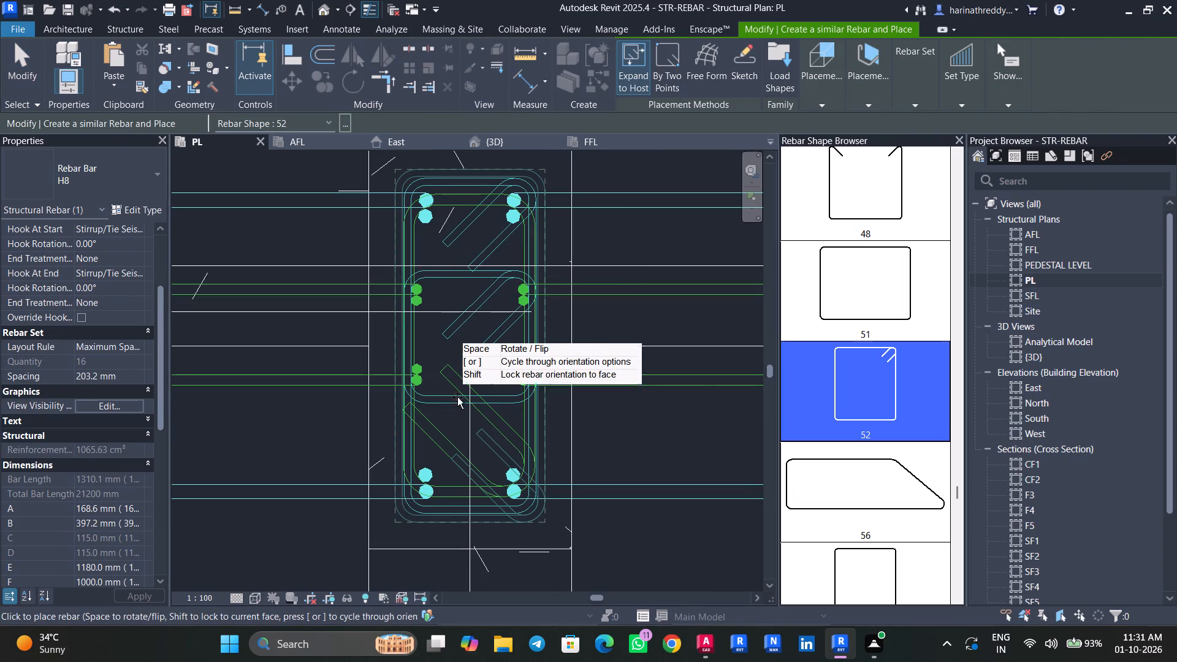
pyautogui.click(518, 408)
pyautogui.press('Escape')
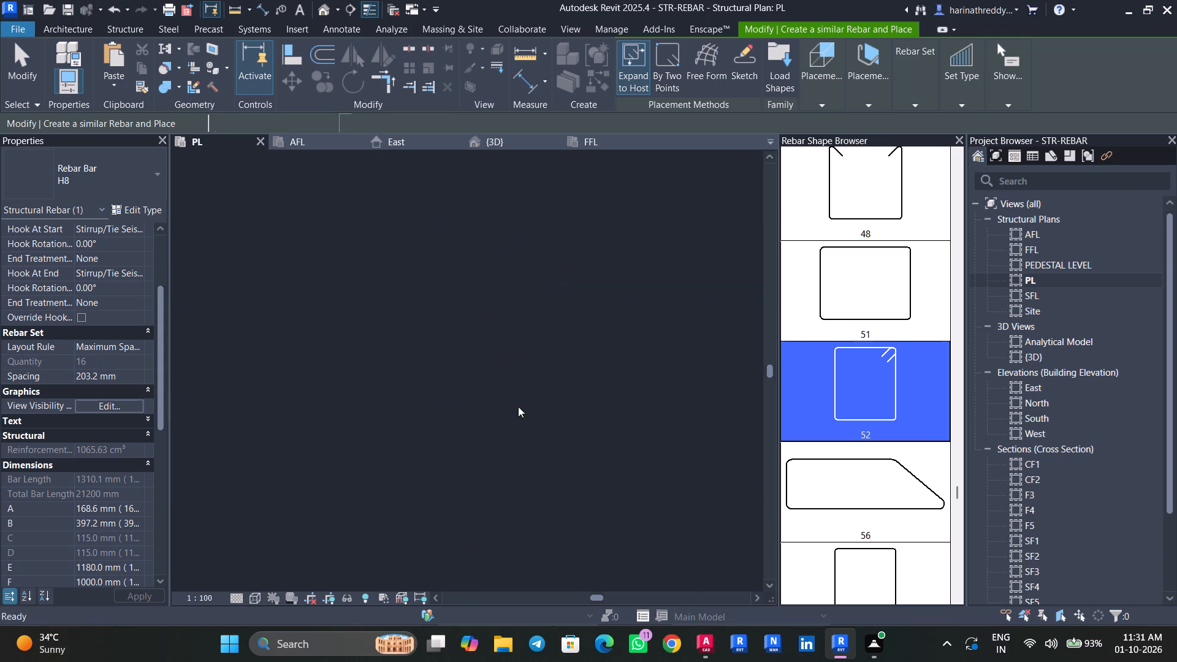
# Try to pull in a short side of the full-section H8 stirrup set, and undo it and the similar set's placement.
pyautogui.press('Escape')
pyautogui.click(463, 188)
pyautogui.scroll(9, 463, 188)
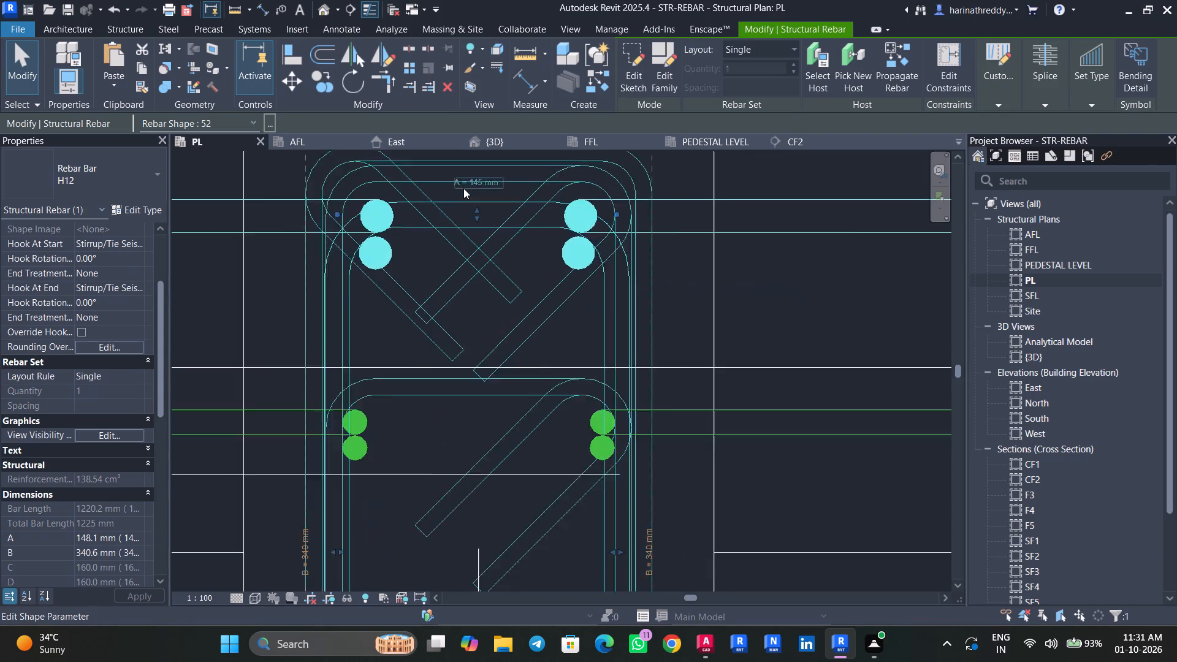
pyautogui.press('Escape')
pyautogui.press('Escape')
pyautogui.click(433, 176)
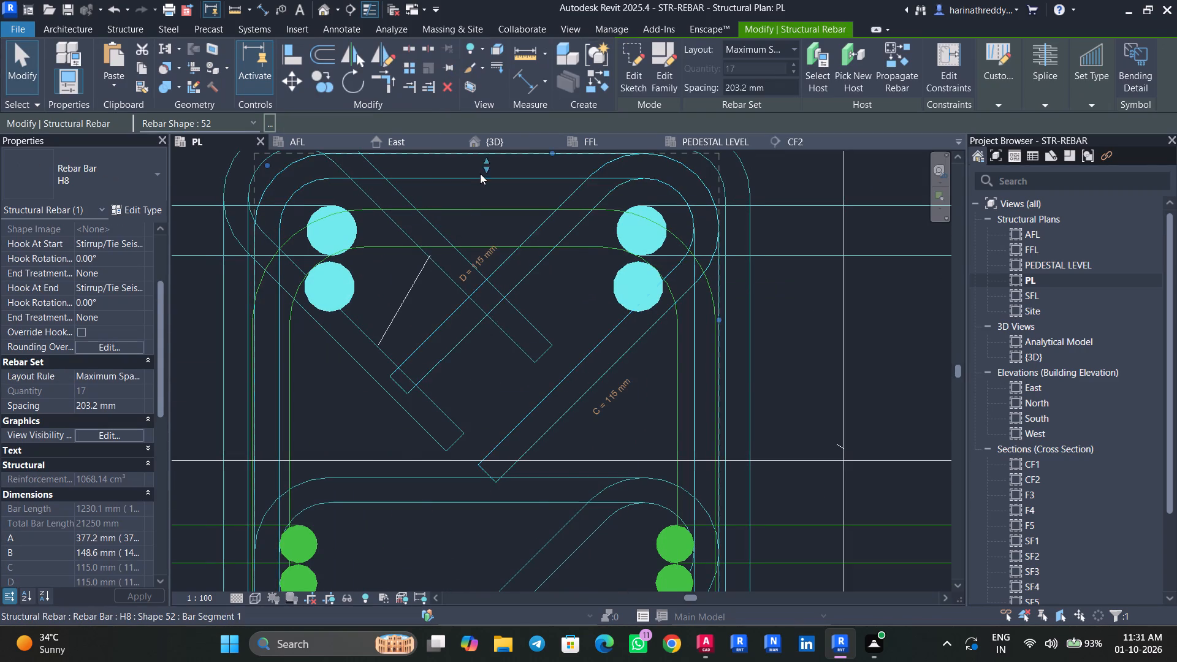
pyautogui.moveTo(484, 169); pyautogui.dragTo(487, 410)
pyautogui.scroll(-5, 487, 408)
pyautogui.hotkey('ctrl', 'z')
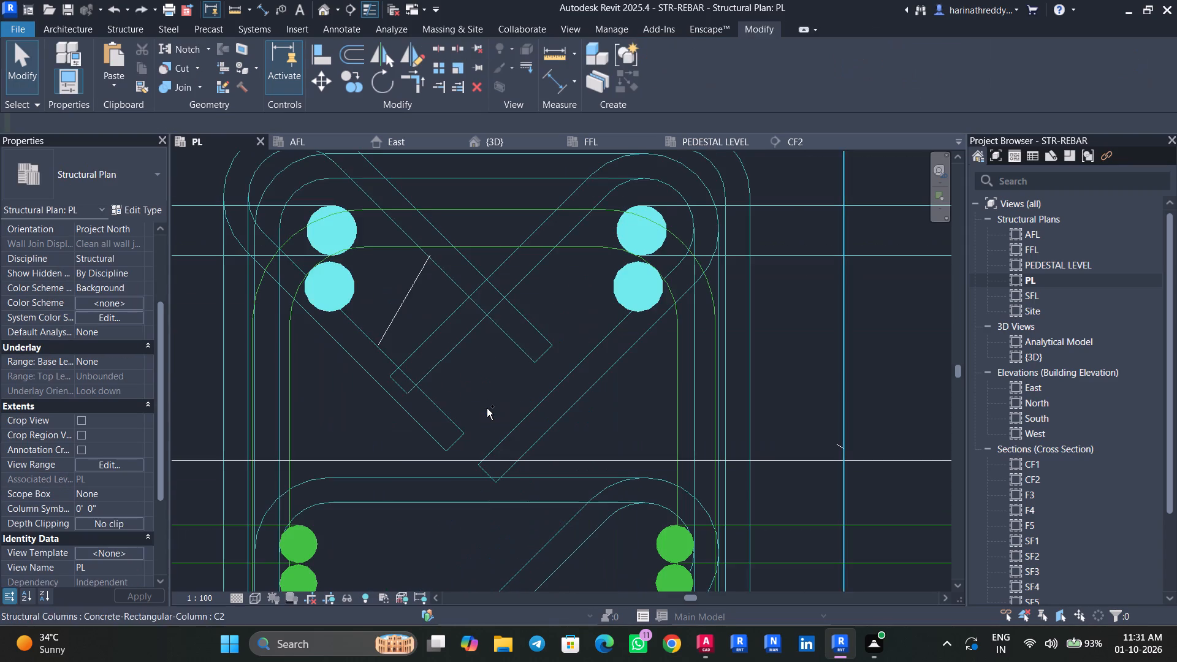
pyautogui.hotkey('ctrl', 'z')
# Place a similar H8 shape 52 stirrup set in the C2 column, created from the inner H8 stirrup set.
pyautogui.scroll(4, 471, 281)
pyautogui.moveTo(434, 314); pyautogui.dragTo(414, 421, button='middle')
pyautogui.click(410, 382)
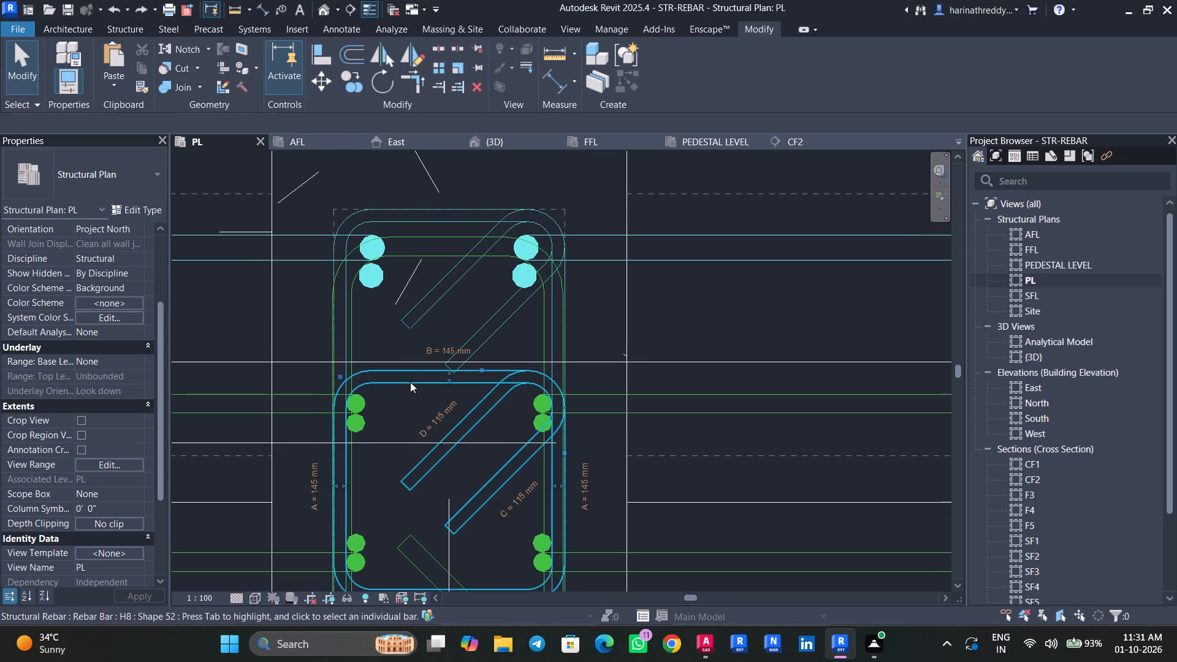
pyautogui.write('CS')
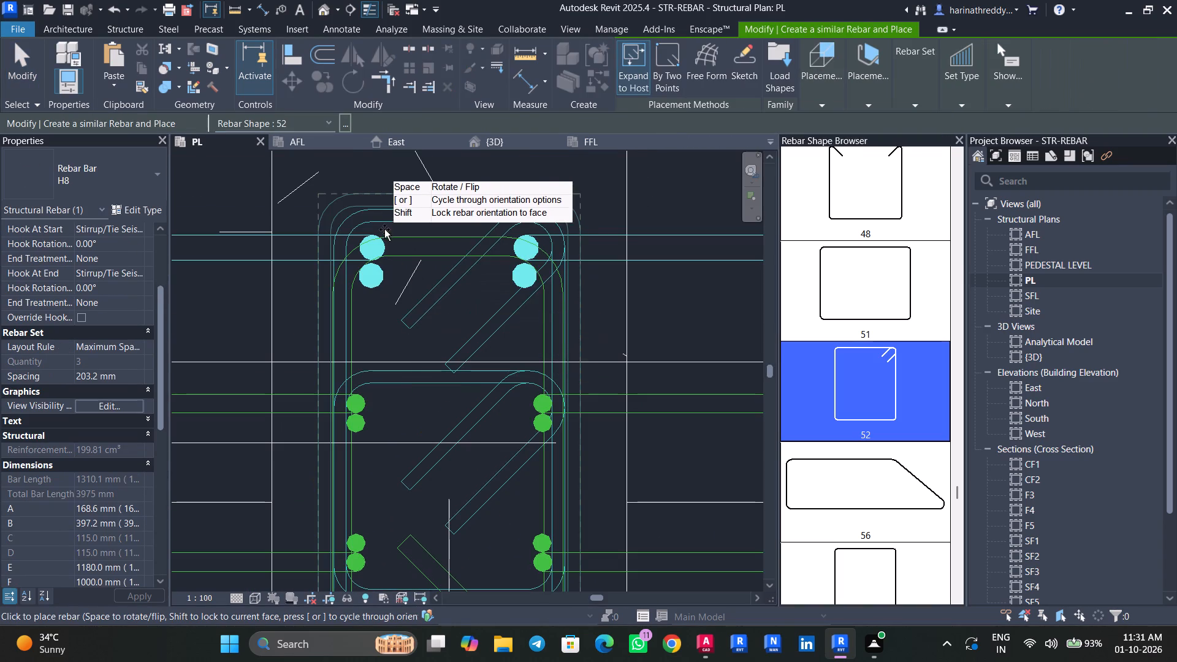
pyautogui.scroll(-3, 481, 362)
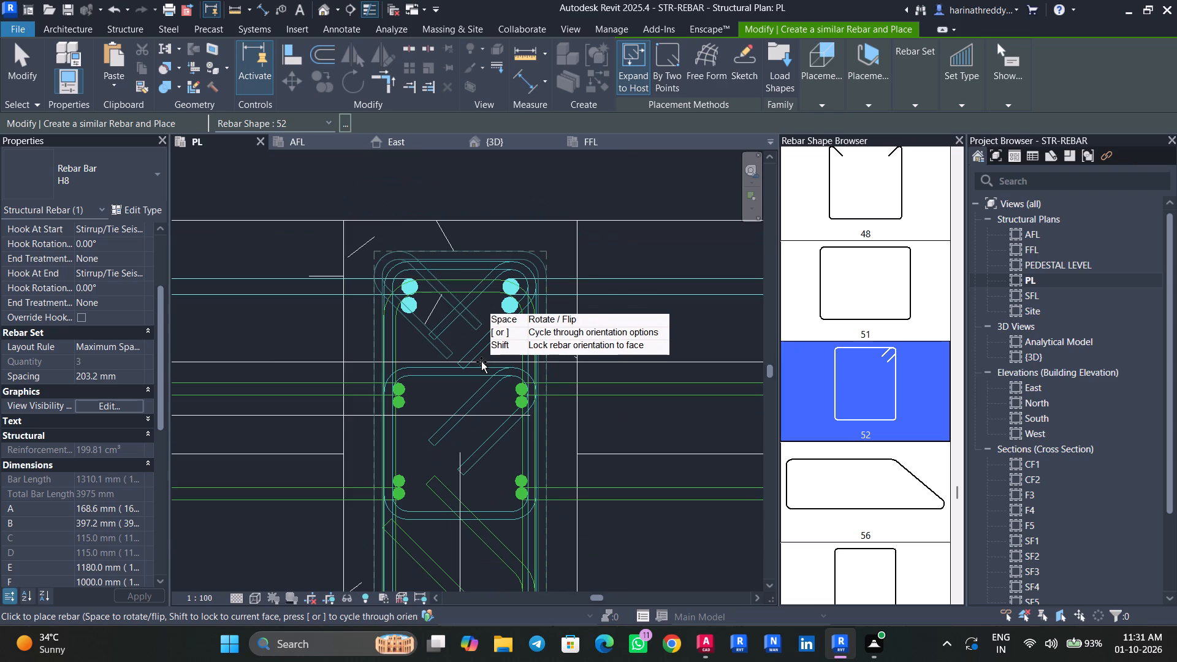
pyautogui.click(481, 362)
pyautogui.press('Escape')
pyautogui.press('Escape')
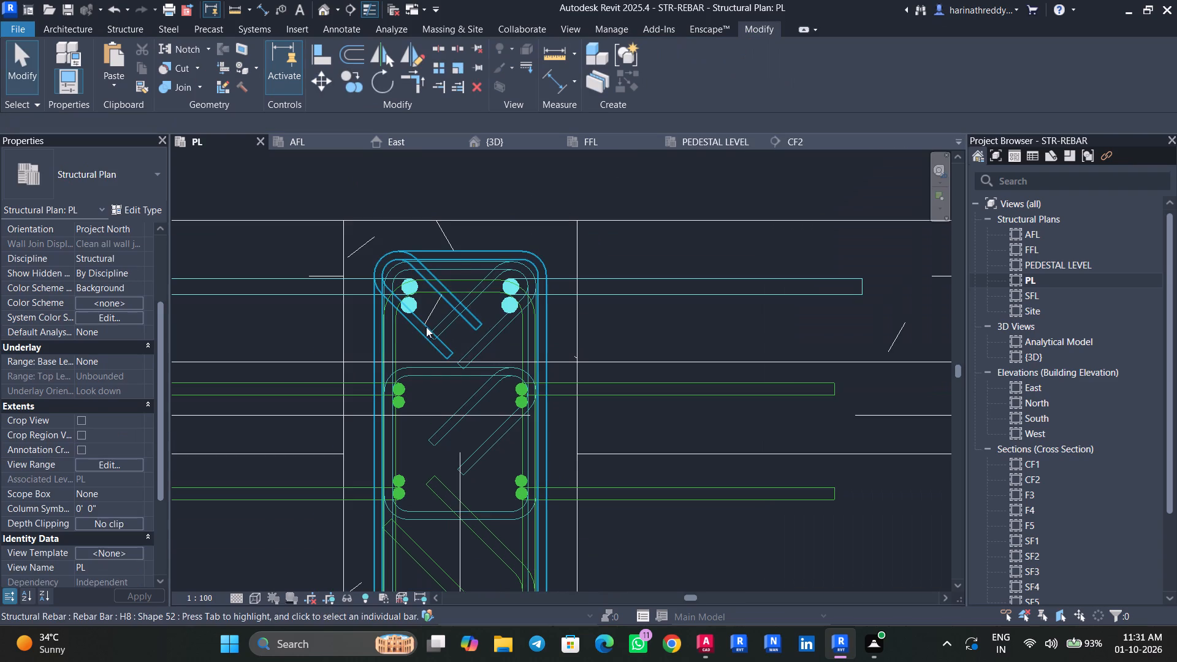
# Pull in all four sides of the new H8 stirrup set to about A = 145 mm by B = 105 mm around the intermediate bars.
pyautogui.click(426, 327)
pyautogui.moveTo(462, 264); pyautogui.dragTo(457, 392)
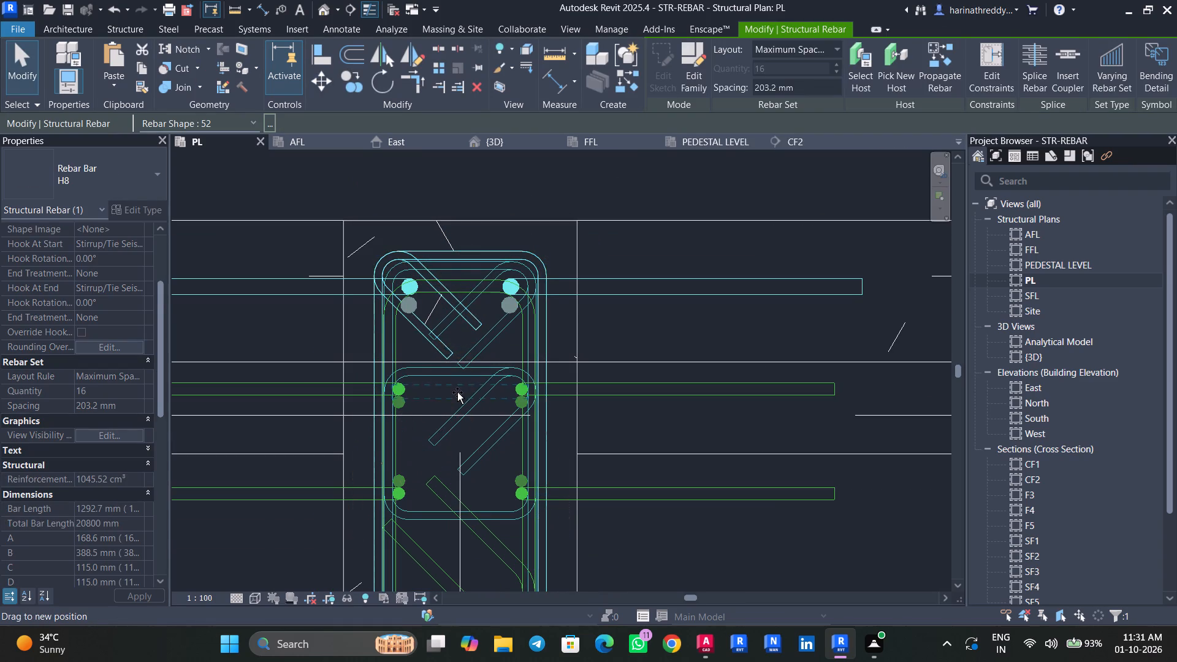
pyautogui.moveTo(457, 392); pyautogui.dragTo(457, 391)
pyautogui.moveTo(462, 486); pyautogui.dragTo(462, 322, button='middle')
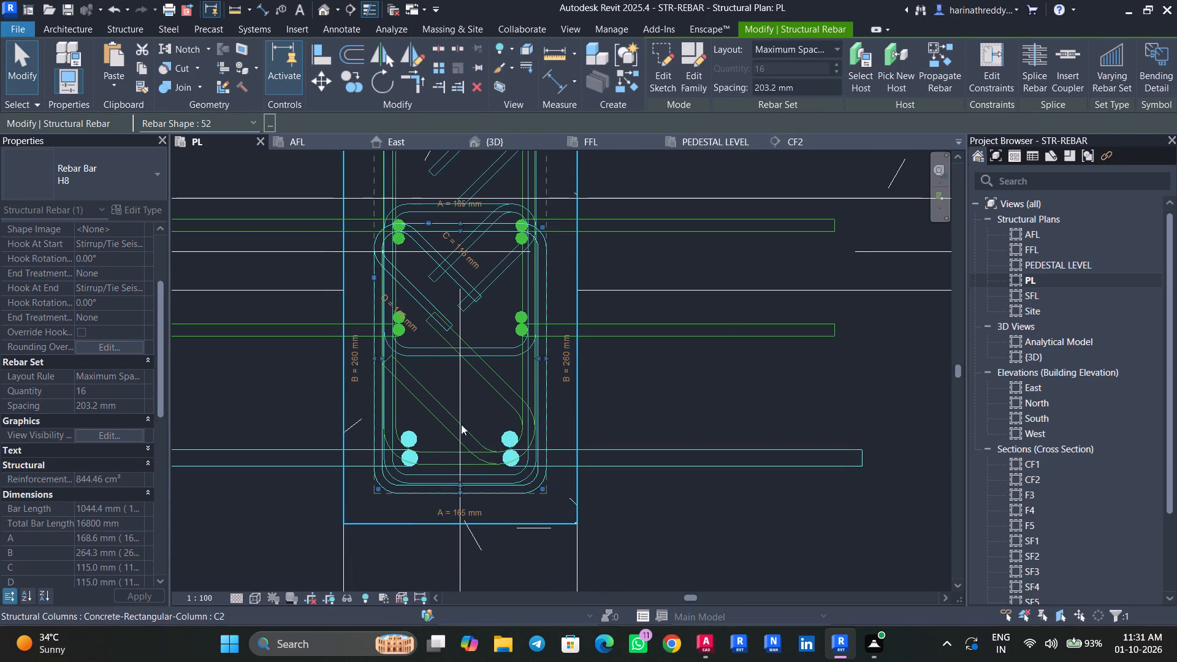
pyautogui.moveTo(457, 480); pyautogui.dragTo(457, 329)
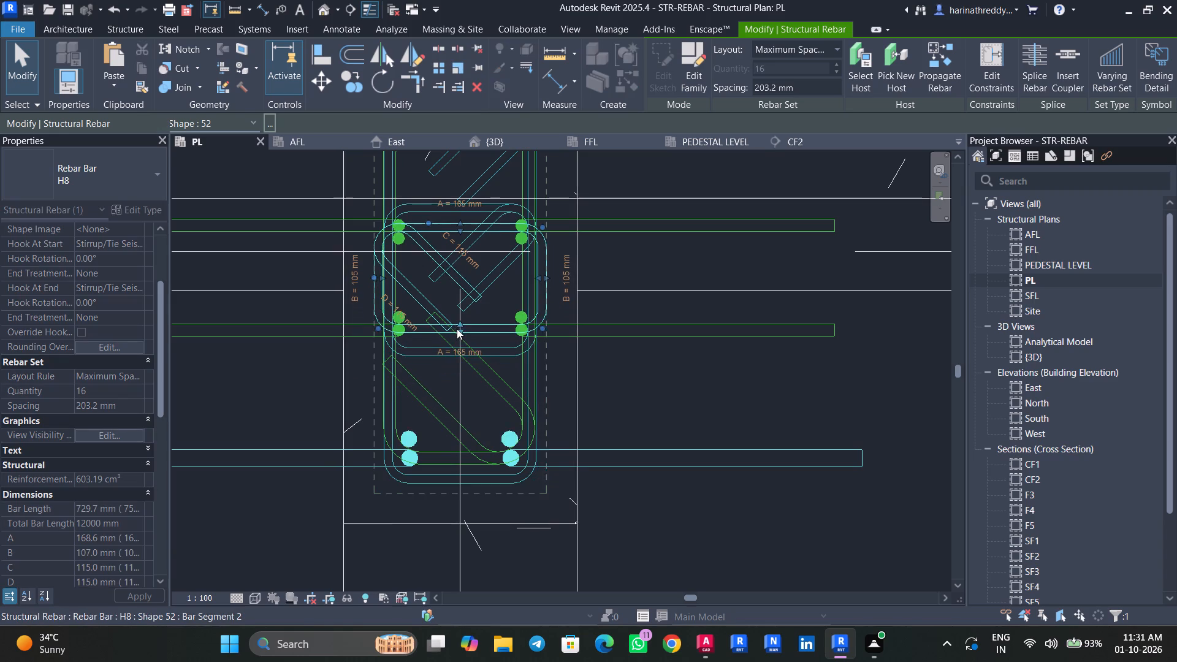
pyautogui.scroll(4, 457, 329)
pyautogui.moveTo(322, 241); pyautogui.dragTo(337, 242)
pyautogui.moveTo(600, 241); pyautogui.dragTo(585, 243)
pyautogui.scroll(-4, 687, 371)
pyautogui.moveTo(687, 364); pyautogui.dragTo(684, 471, button='middle')
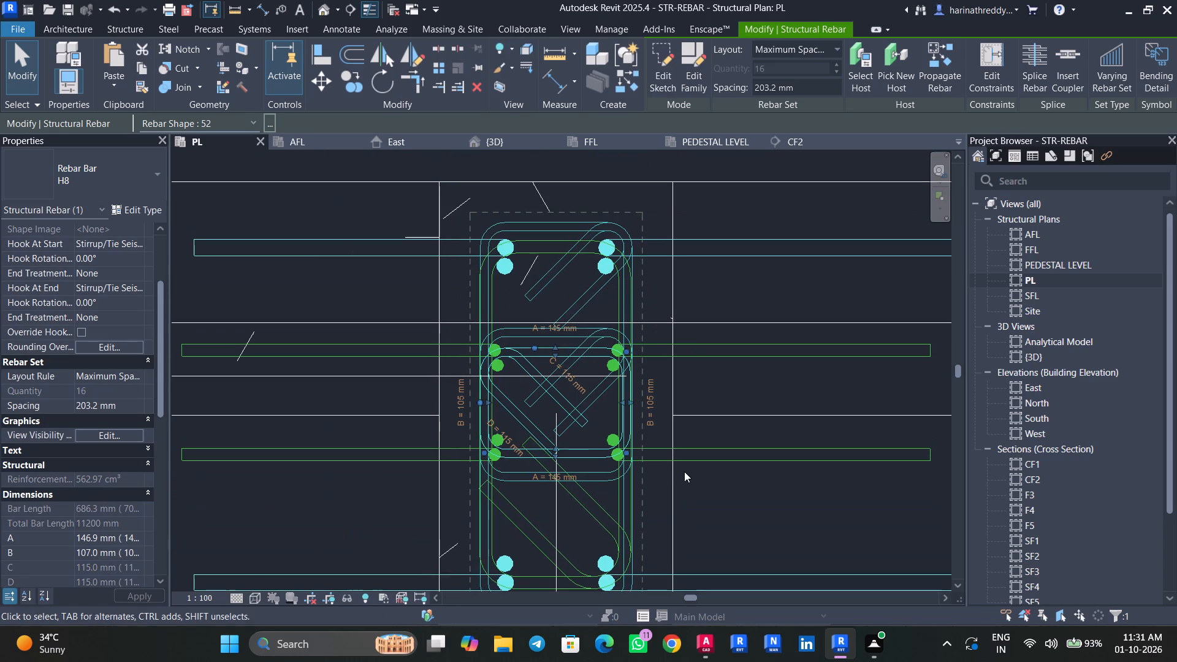
# Set the resized inner H8 stirrup set to the Maximum Spacing layout rule with 8" spacing.
pyautogui.click(138, 373)
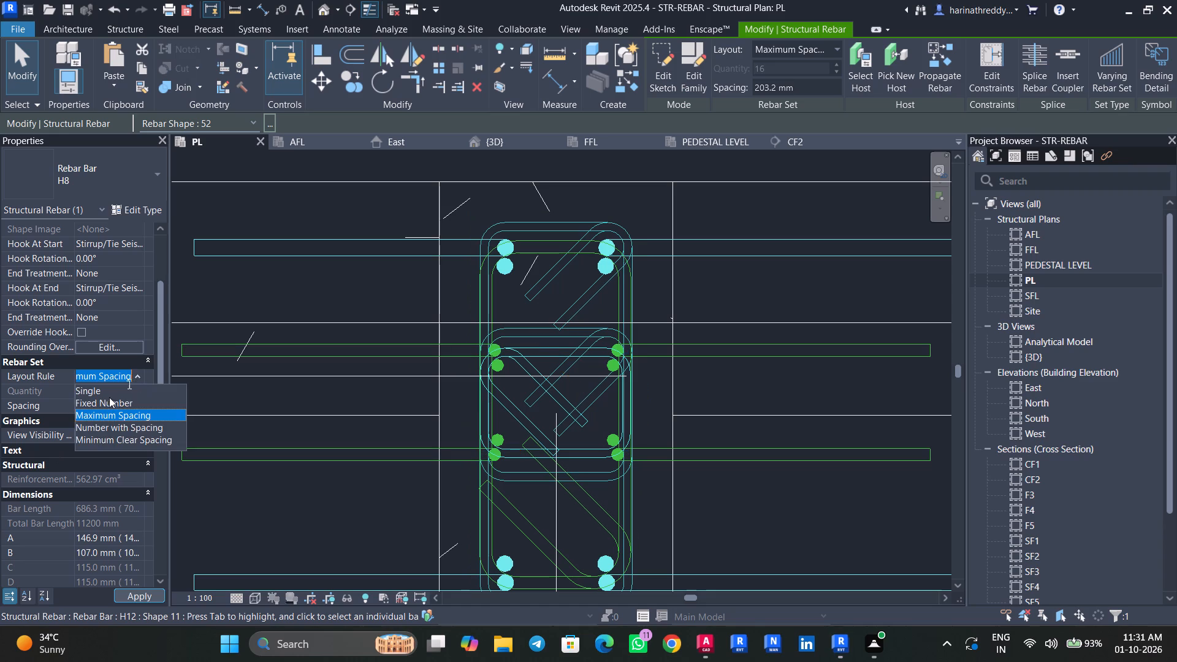
pyautogui.click(123, 412)
pyautogui.click(131, 407)
pyautogui.write('8"')
pyautogui.press('Return')
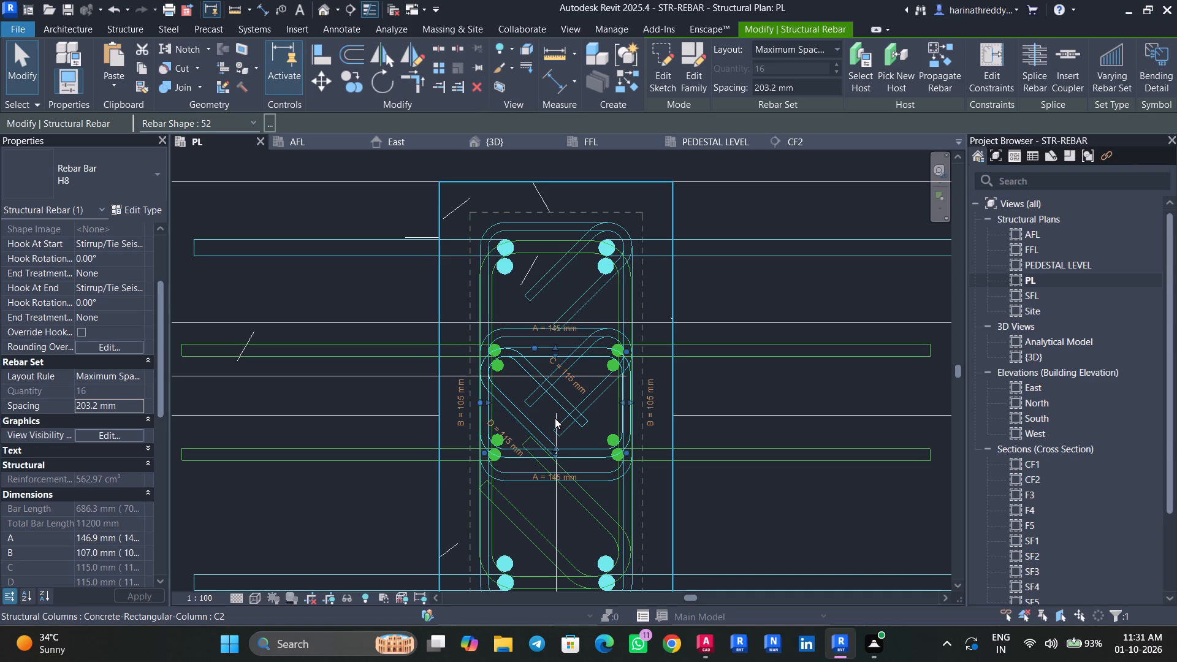
pyautogui.press('Escape')
pyautogui.press('Escape')
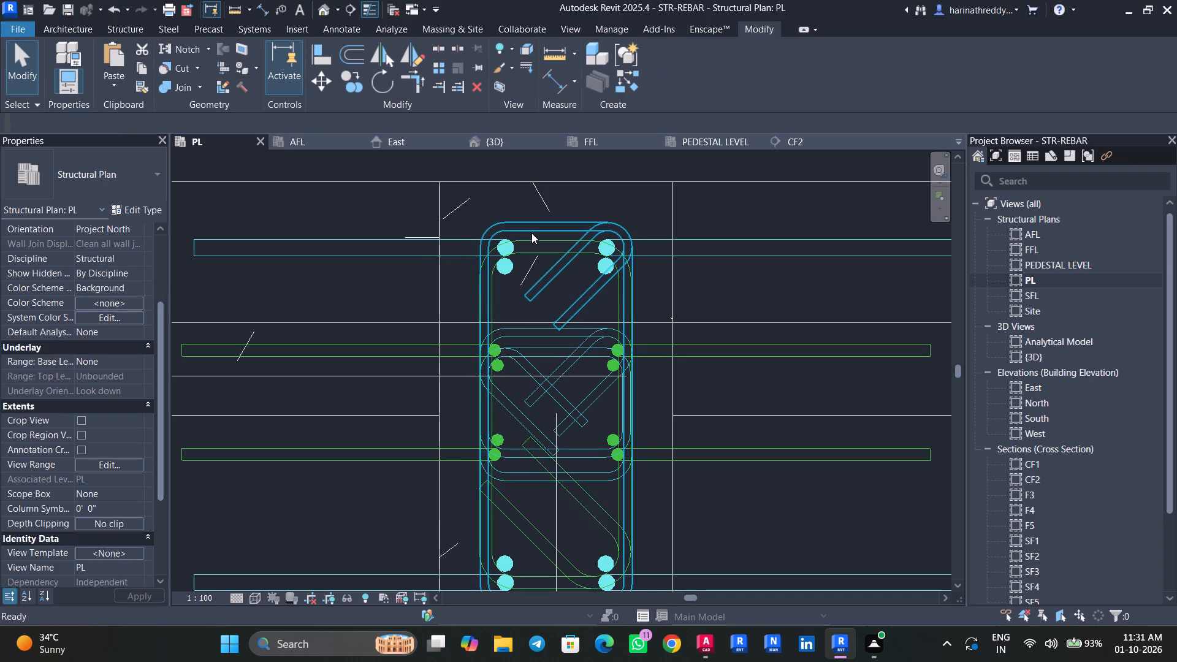
# Set the spacing of the full-section H8 stirrup set to 8".
pyautogui.click(531, 233)
pyautogui.click(127, 406)
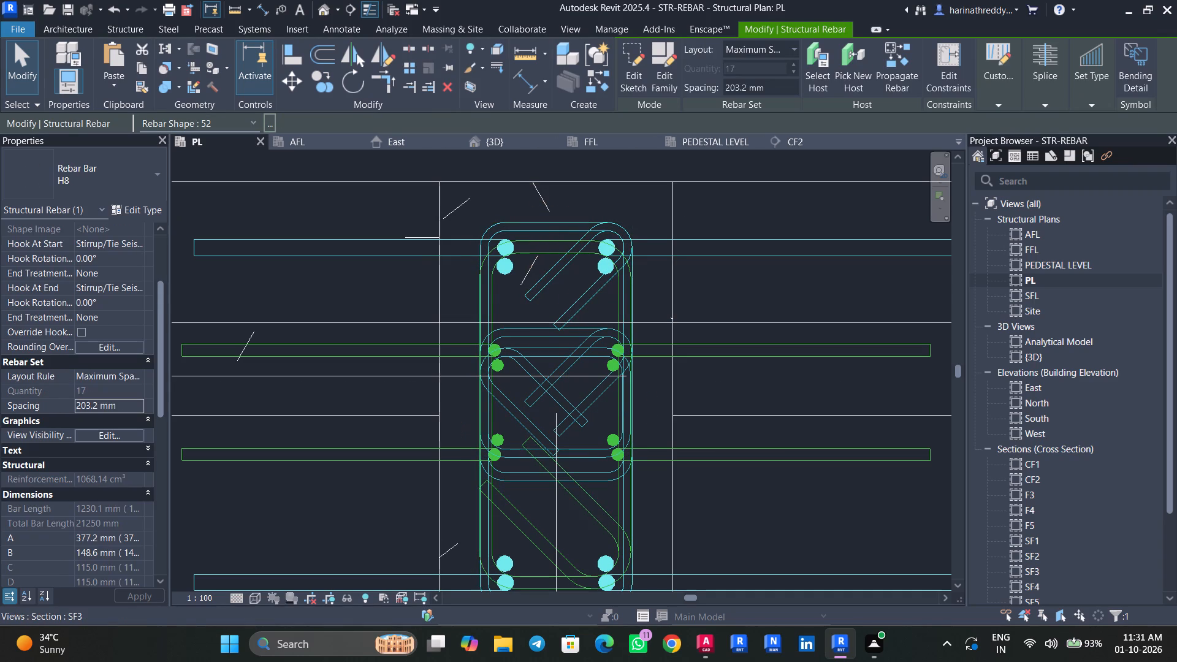
pyautogui.write('8"')
pyautogui.press('Return')
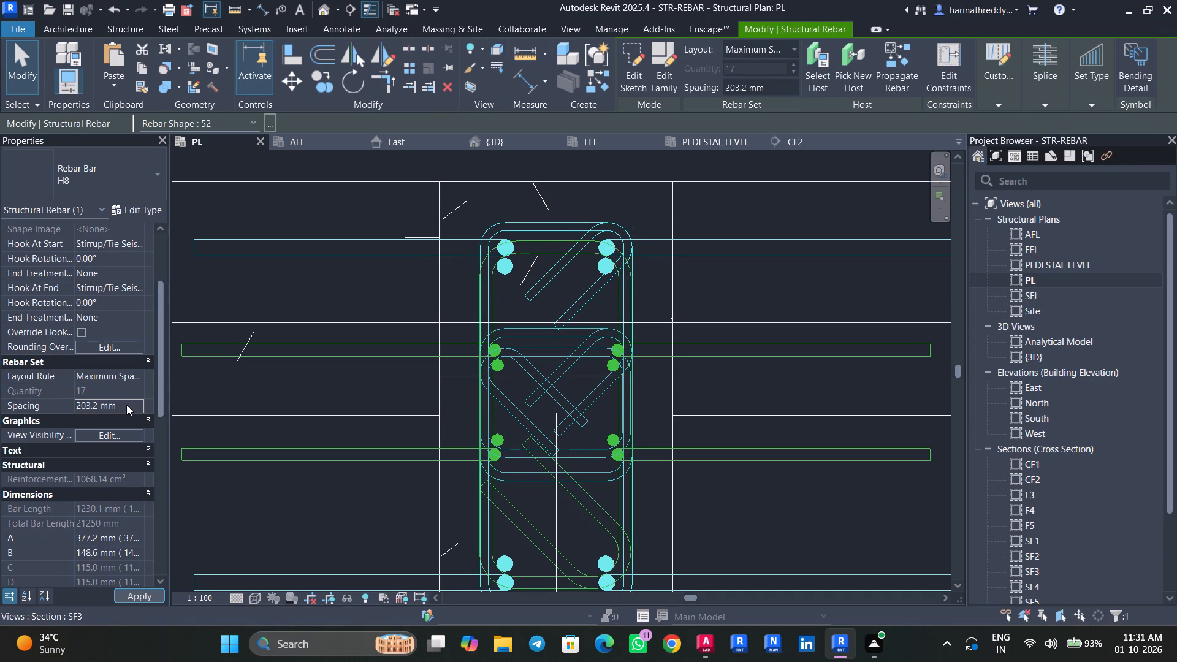
pyautogui.click(128, 404)
pyautogui.write('8"')
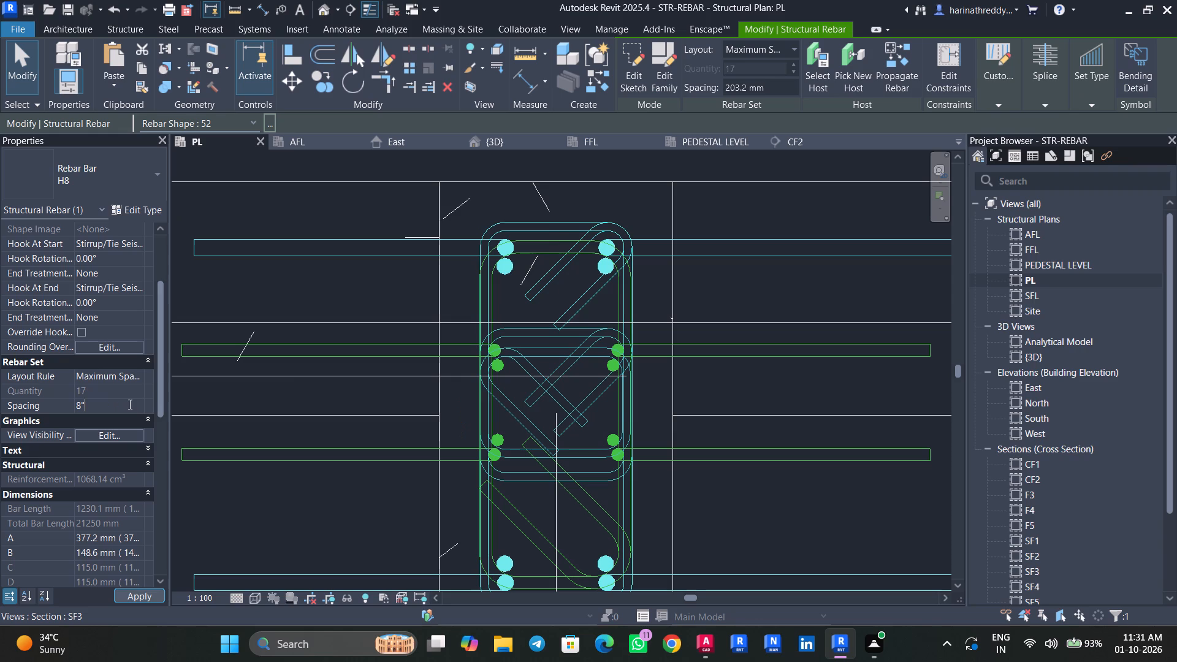
pyautogui.press('Return')
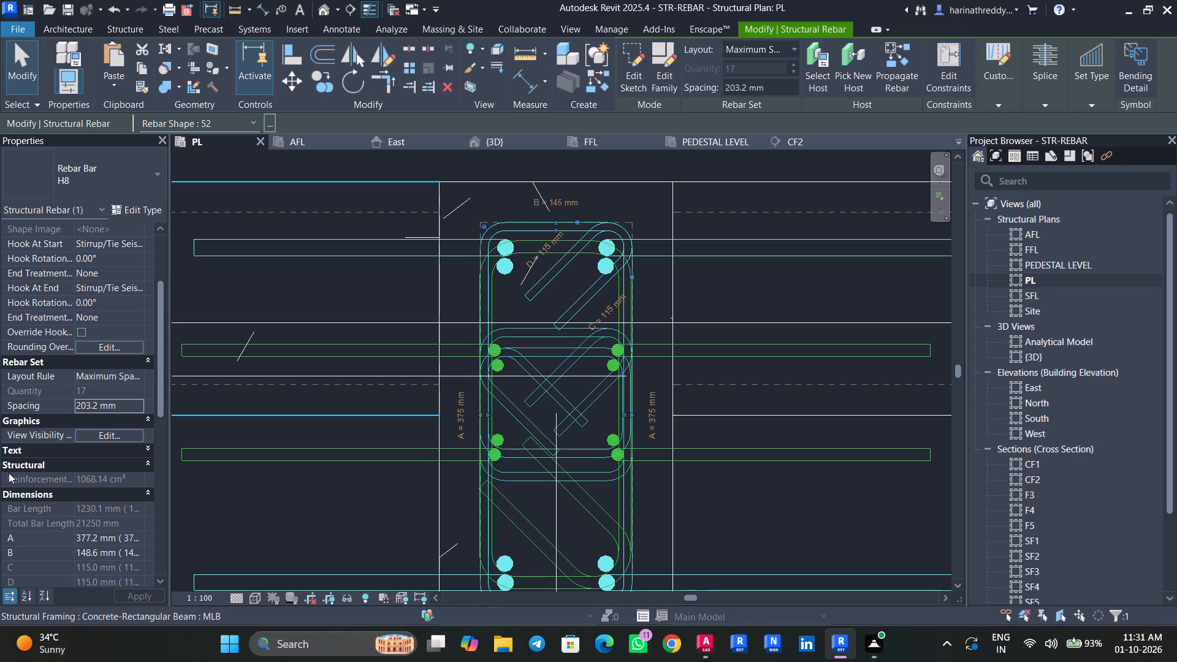
pyautogui.click(128, 407)
pyautogui.write('8"')
pyautogui.press('Return')
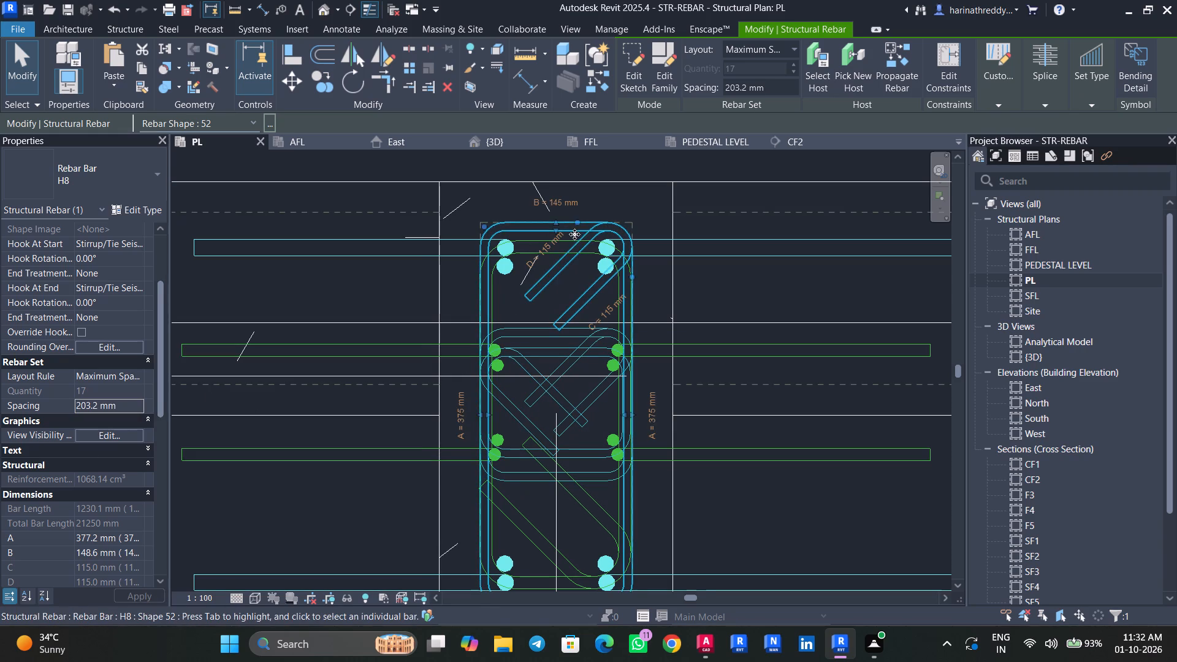
pyautogui.scroll(5, 551, 235)
pyautogui.press('Escape')
pyautogui.press('Escape')
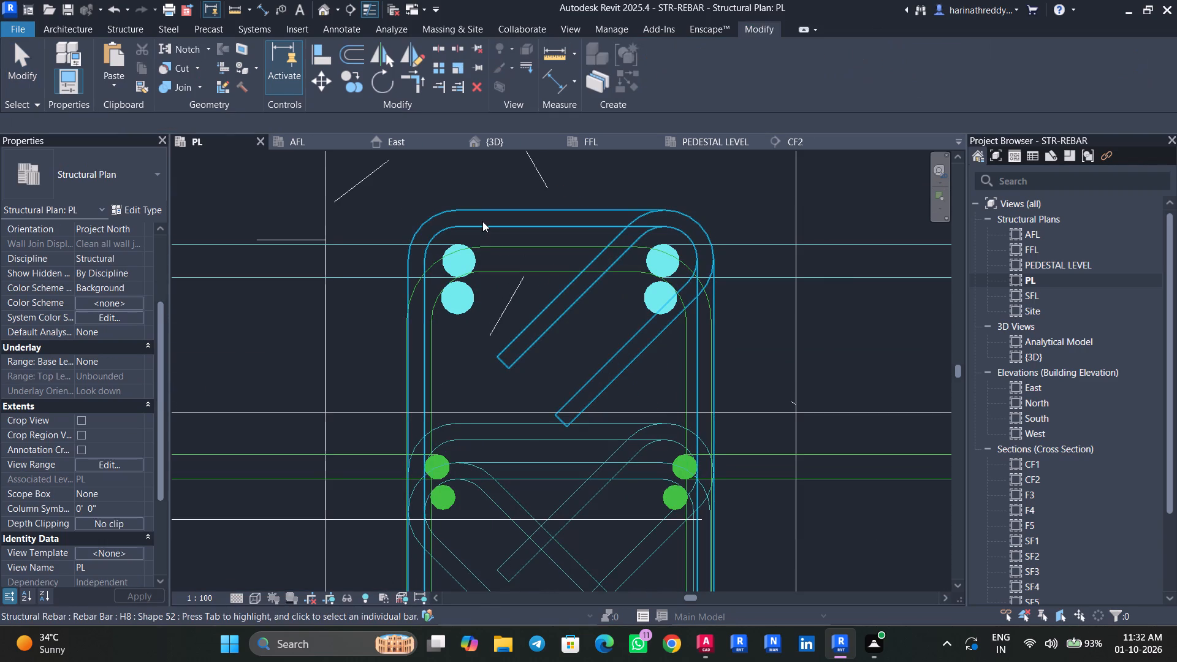
# Pull in both short sides of the full-section H8 stirrup set against the corner bars, to about A = 360 mm.
pyautogui.click(498, 227)
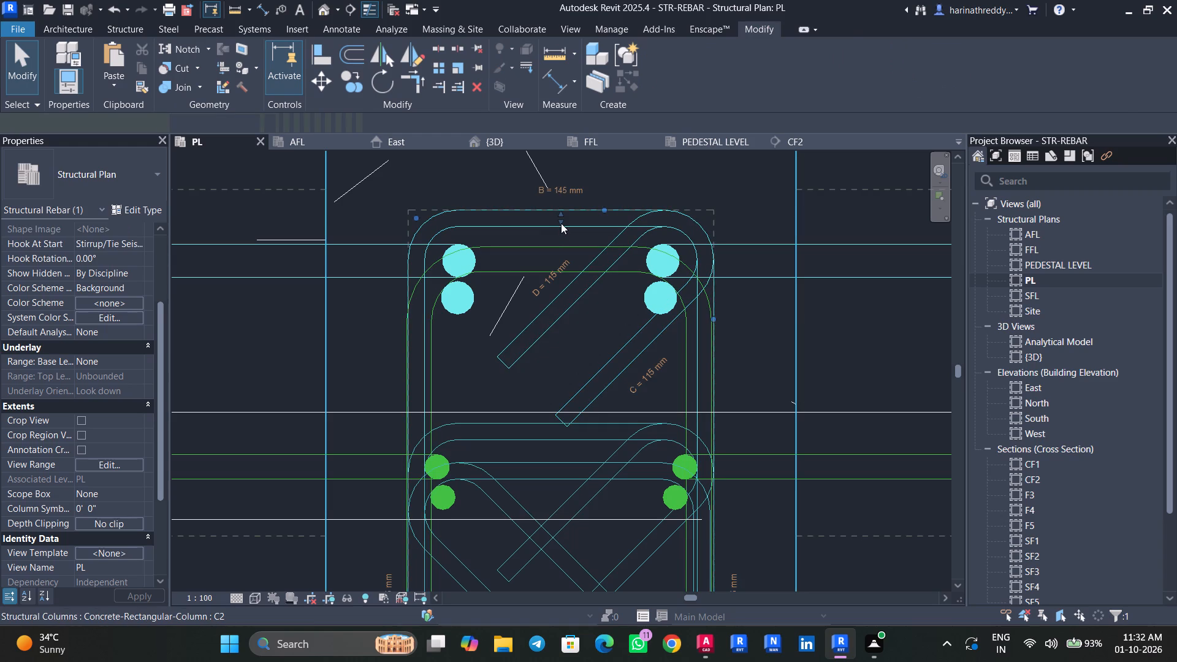
pyautogui.moveTo(561, 223); pyautogui.dragTo(561, 236)
pyautogui.scroll(-8, 563, 236)
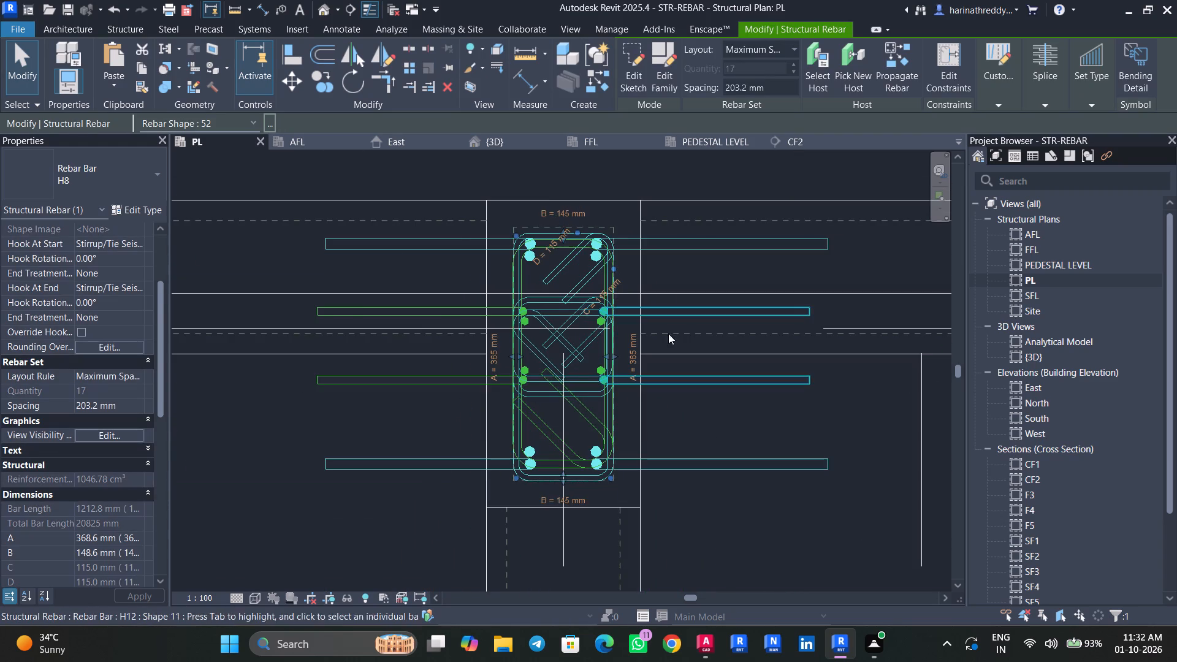
pyautogui.moveTo(680, 326); pyautogui.dragTo(672, 261, button='middle')
pyautogui.scroll(10, 538, 414)
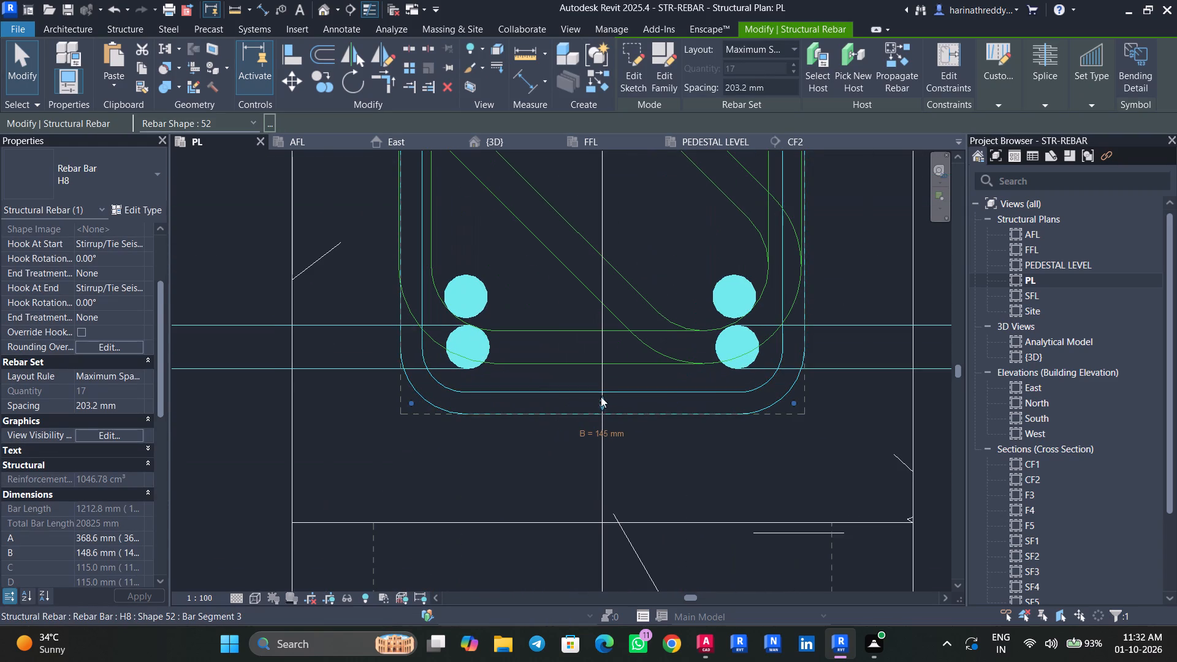
pyautogui.moveTo(601, 395); pyautogui.dragTo(603, 381)
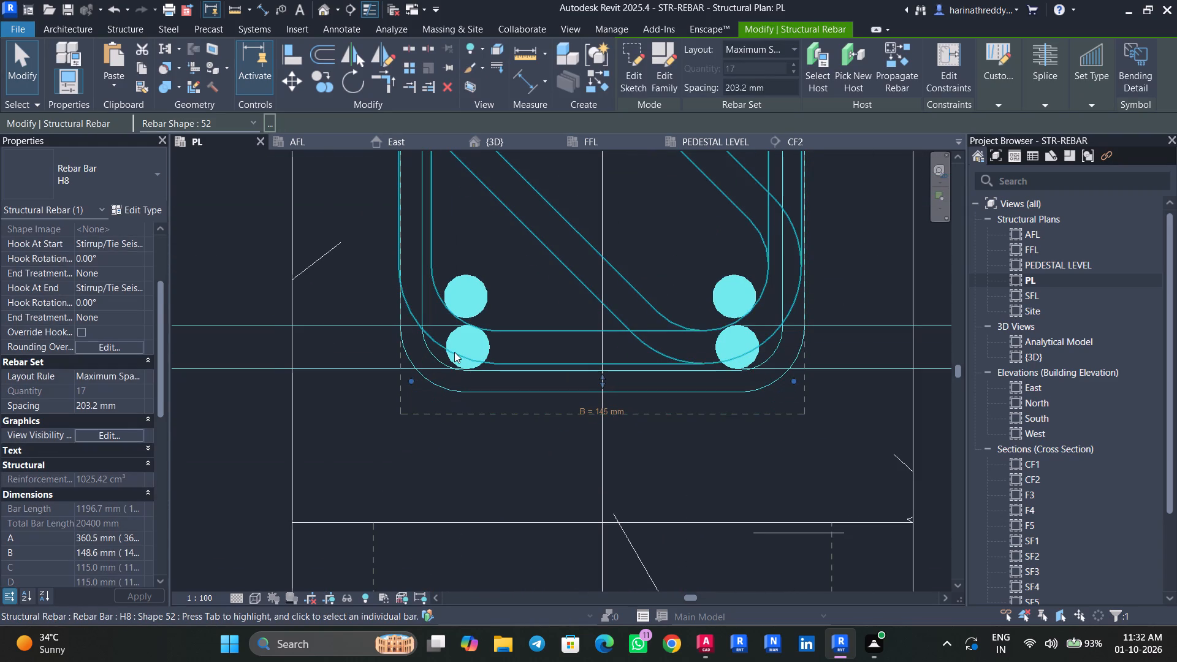
pyautogui.moveTo(473, 238); pyautogui.dragTo(405, 465, button='middle')
pyautogui.scroll(1, 405, 461)
pyautogui.scroll(-8, 405, 461)
pyautogui.moveTo(405, 459); pyautogui.dragTo(405, 492, button='middle')
pyautogui.press('Escape')
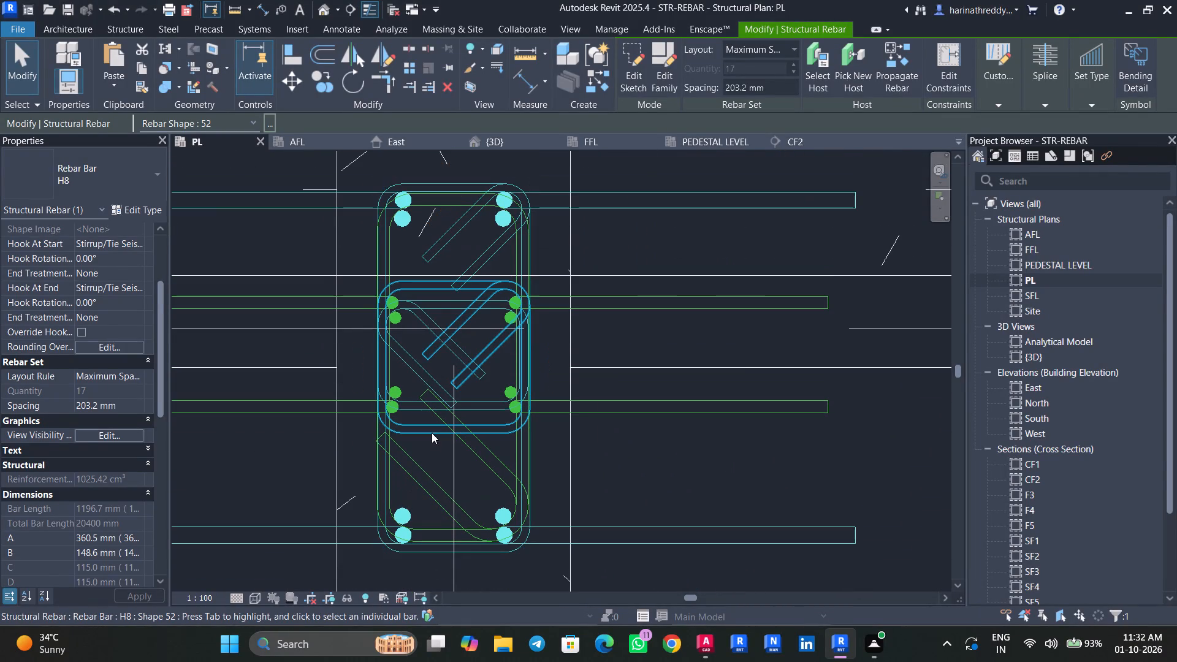
pyautogui.press('Escape')
# Select all H8 rebar instances and set them to show unobscured in the {3D} view.
pyautogui.click(432, 428)
pyautogui.write('SA')
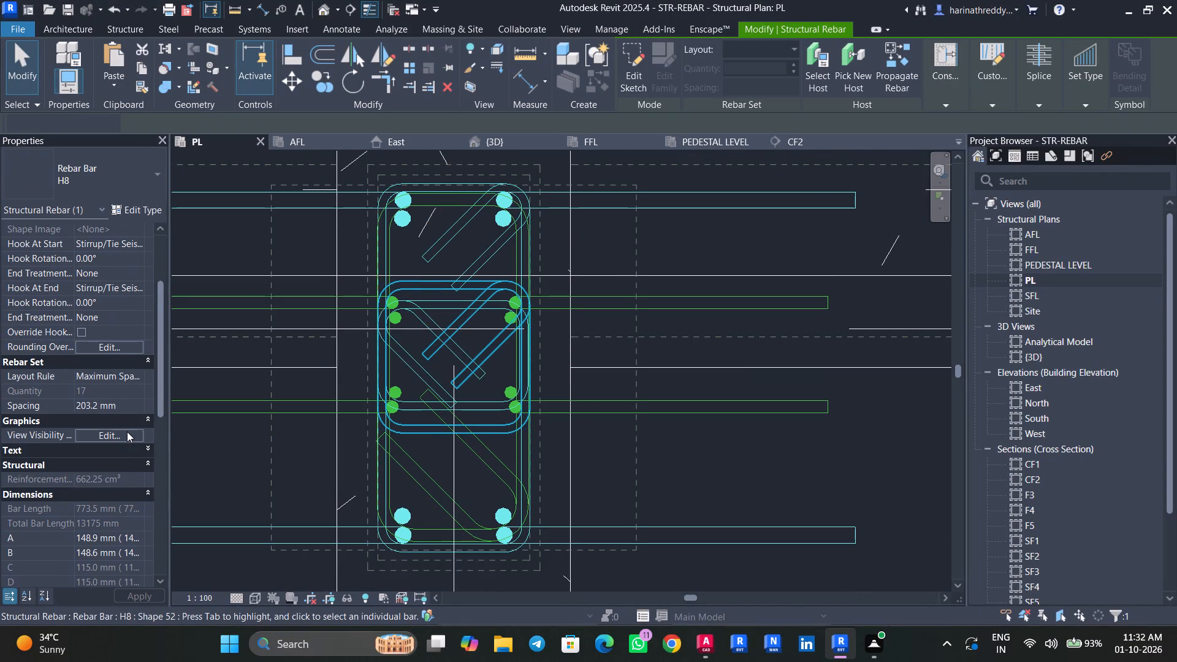
pyautogui.click(127, 431)
pyautogui.click(123, 421)
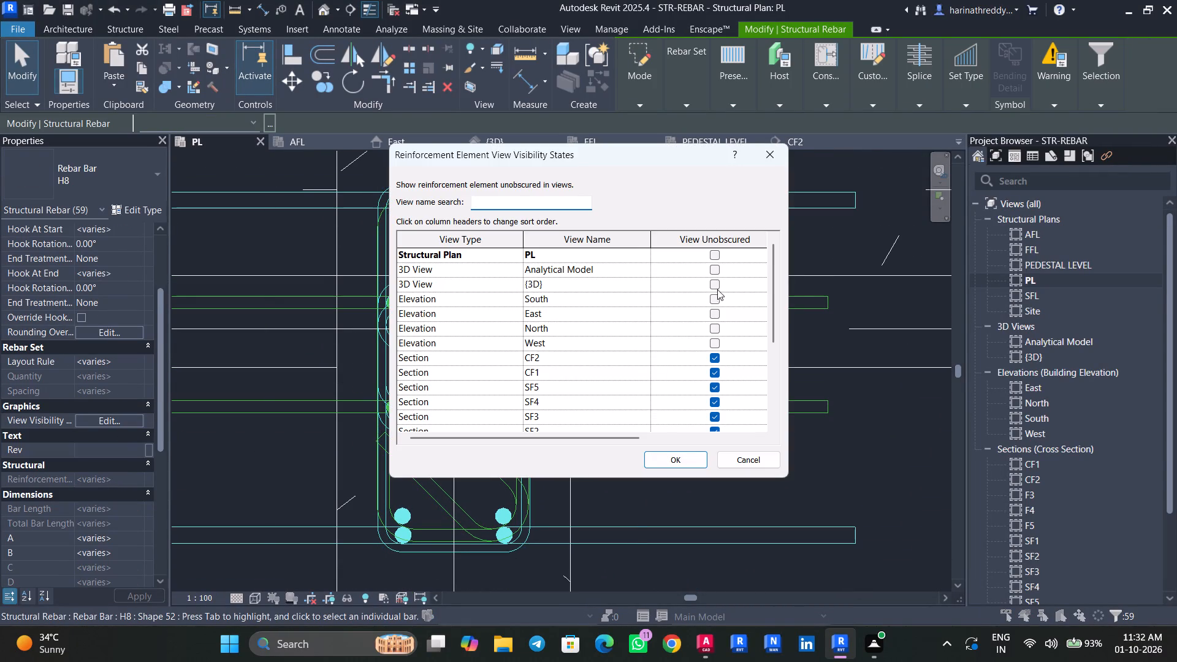
pyautogui.click(714, 286)
pyautogui.click(647, 284)
pyautogui.click(666, 452)
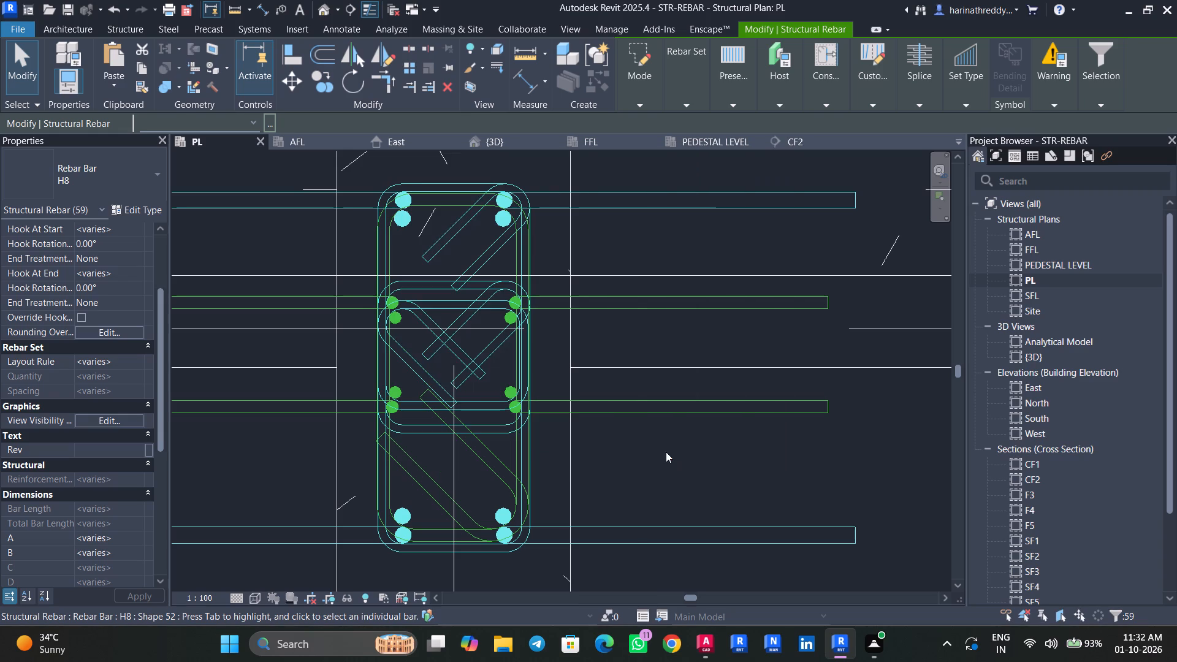
pyautogui.press('Escape')
pyautogui.press('Escape')
pyautogui.press('Escape')
pyautogui.press('Escape')
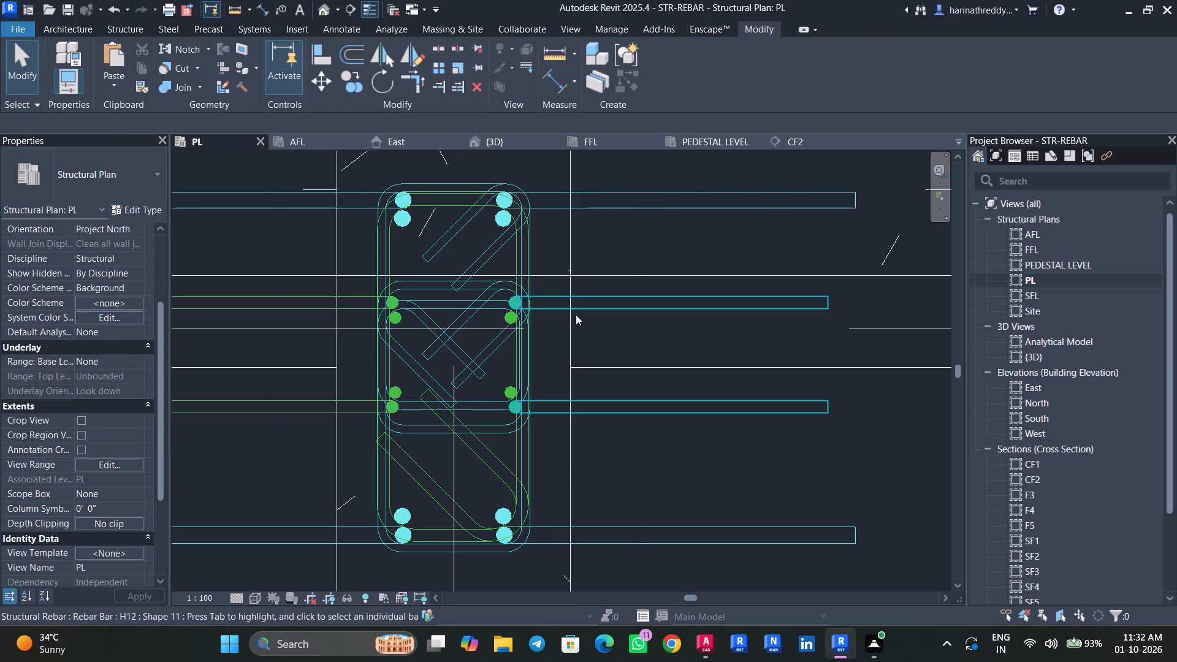
# Select all H12 rebar instances and set them to show unobscured in the {3D} view.
pyautogui.click(579, 311)
pyautogui.write('SA')
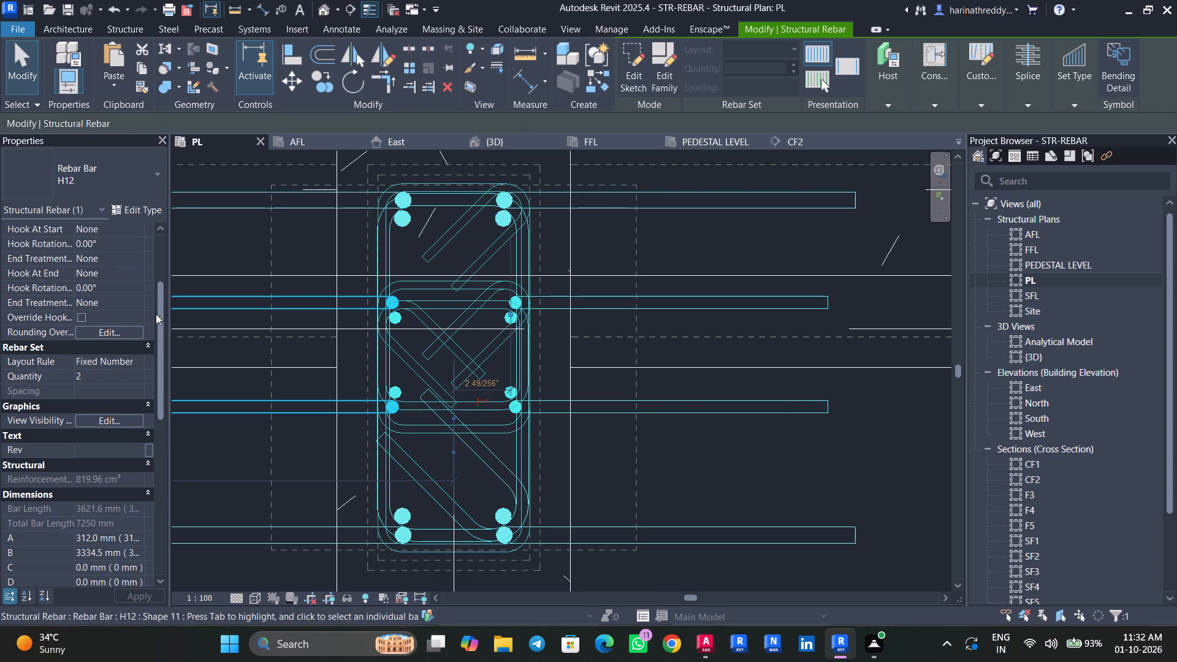
pyautogui.click(116, 415)
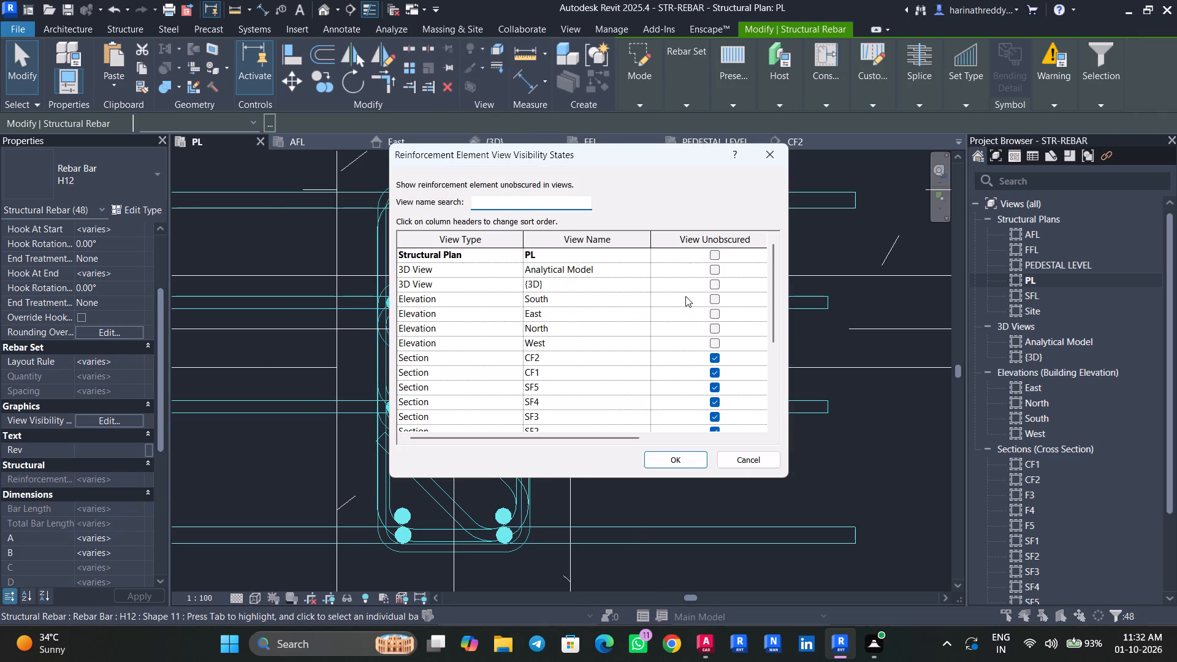
pyautogui.click(714, 284)
pyautogui.click(646, 284)
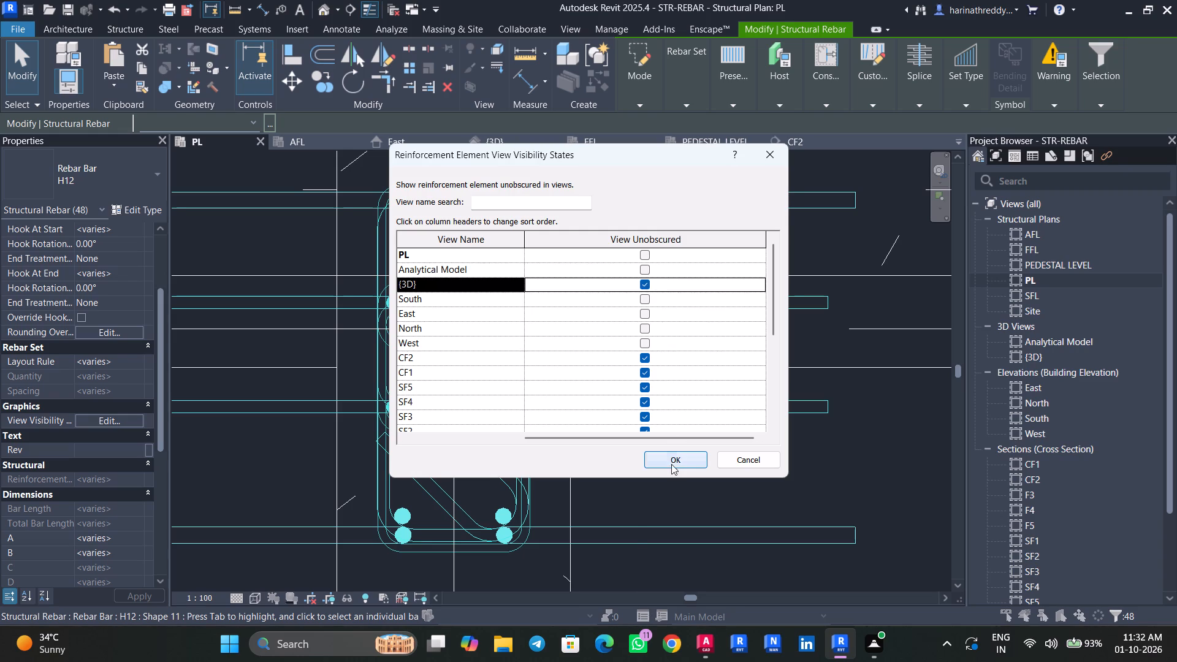
pyautogui.click(671, 464)
pyautogui.press('Escape')
pyautogui.press('Escape')
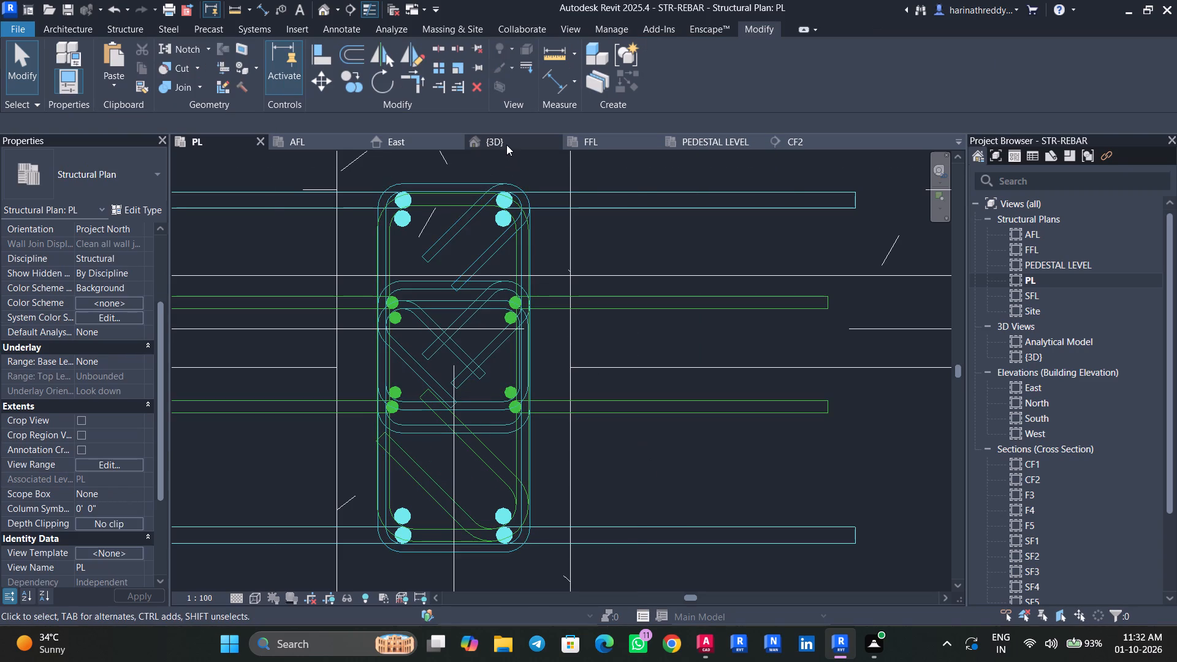
# Examine the column reinforcement in the {3D} view, checking the small H8 stirrup set and the bars around it in the C2 column.
pyautogui.click(506, 145)
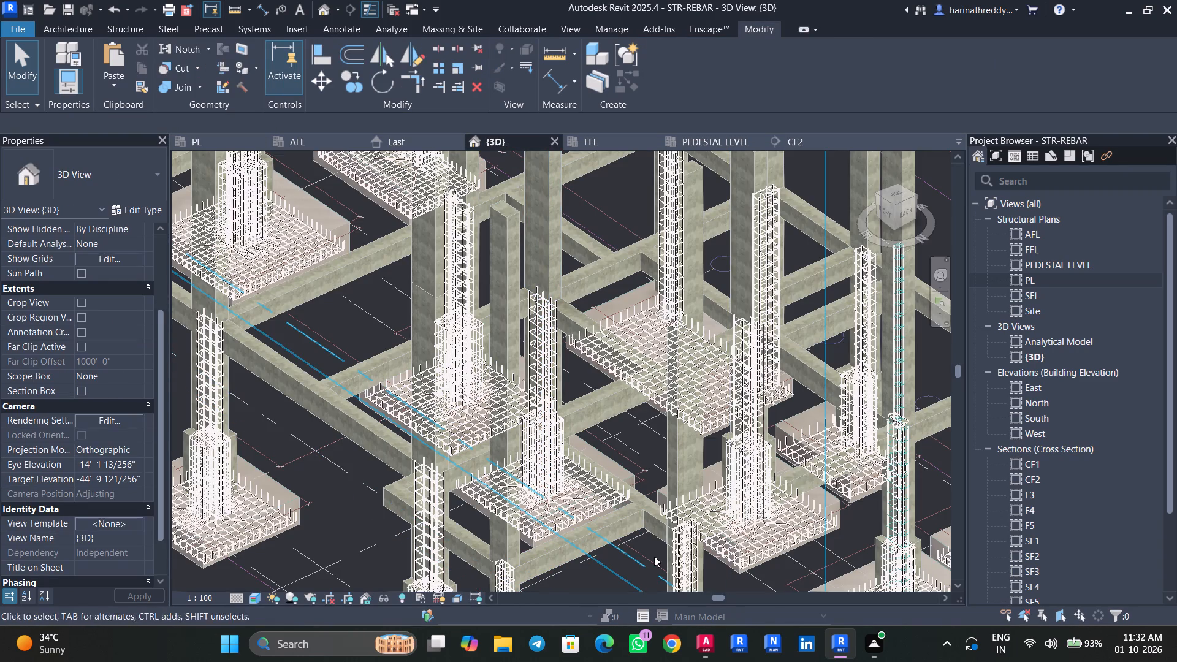
pyautogui.scroll(-2, 619, 552)
pyautogui.keyDown('shift'); pyautogui.moveTo(866, 492); pyautogui.dragTo(794, 505, button='middle'); pyautogui.keyUp('shift')
pyautogui.scroll(11, 795, 309)
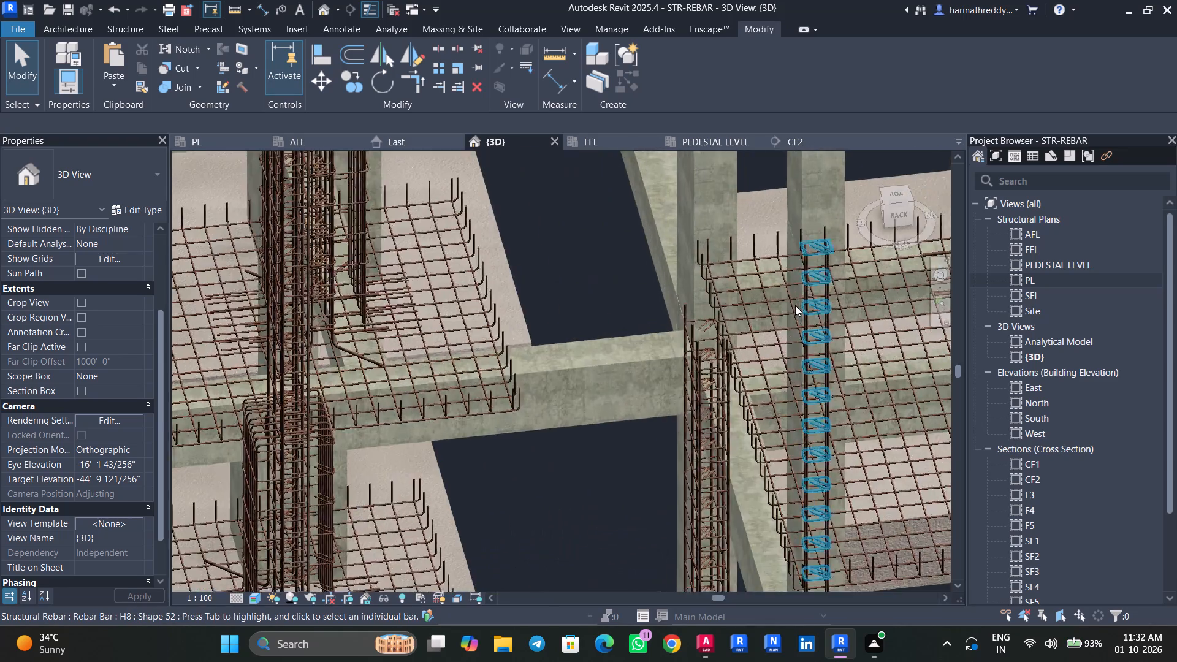
pyautogui.scroll(2, 795, 305)
pyautogui.moveTo(734, 309); pyautogui.dragTo(506, 397, button='middle')
pyautogui.keyDown('shift'); pyautogui.moveTo(725, 359); pyautogui.dragTo(695, 343, button='middle'); pyautogui.keyUp('shift')
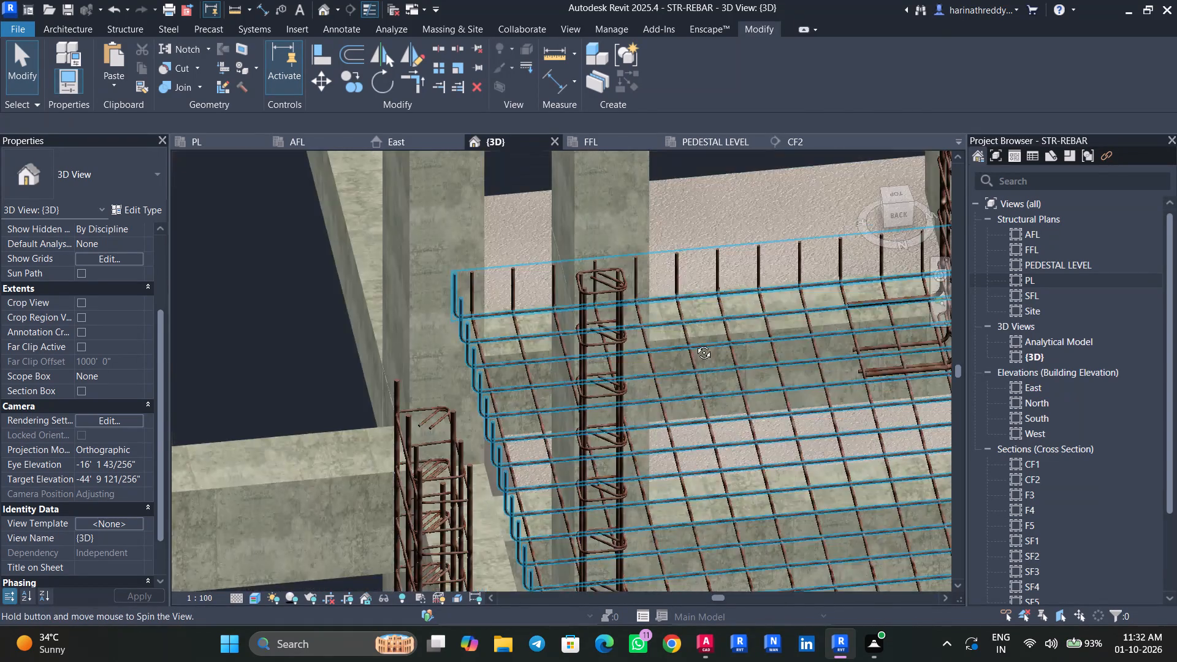
pyautogui.keyDown('shift'); pyautogui.moveTo(695, 343); pyautogui.dragTo(655, 323, button='middle'); pyautogui.keyUp('shift')
pyautogui.scroll(-2, 756, 236)
pyautogui.moveTo(761, 222); pyautogui.dragTo(706, 427, button='middle')
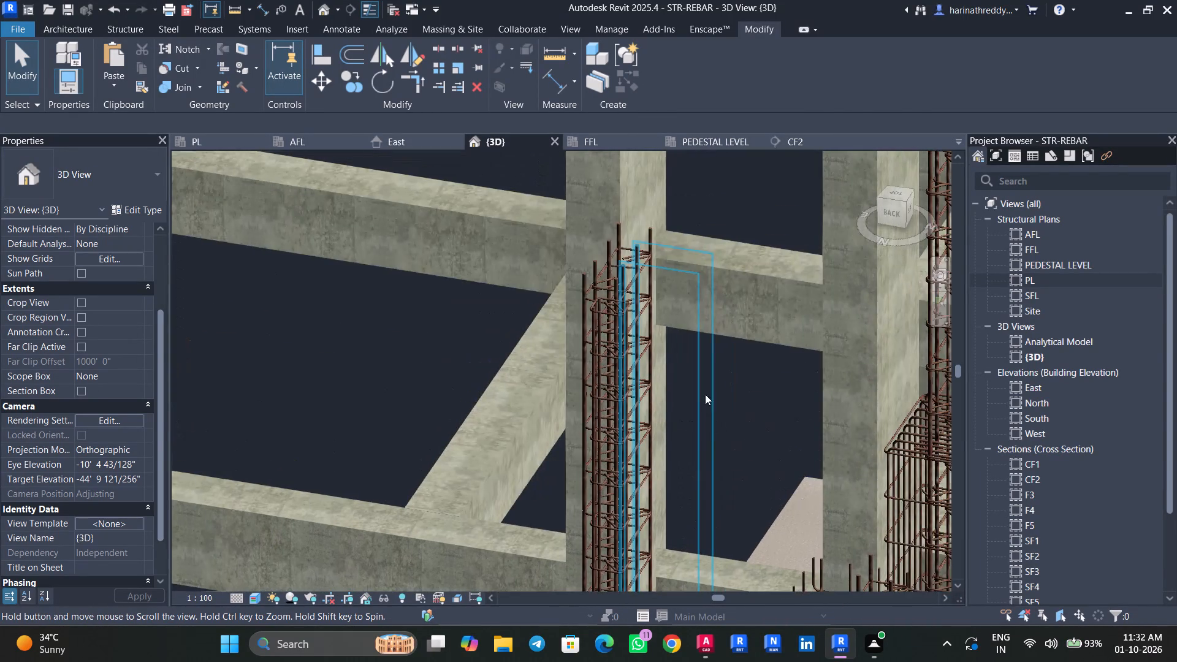
pyautogui.keyDown('shift'); pyautogui.moveTo(718, 270); pyautogui.dragTo(732, 268, button='middle'); pyautogui.keyUp('shift')
pyautogui.scroll(-14, 732, 268)
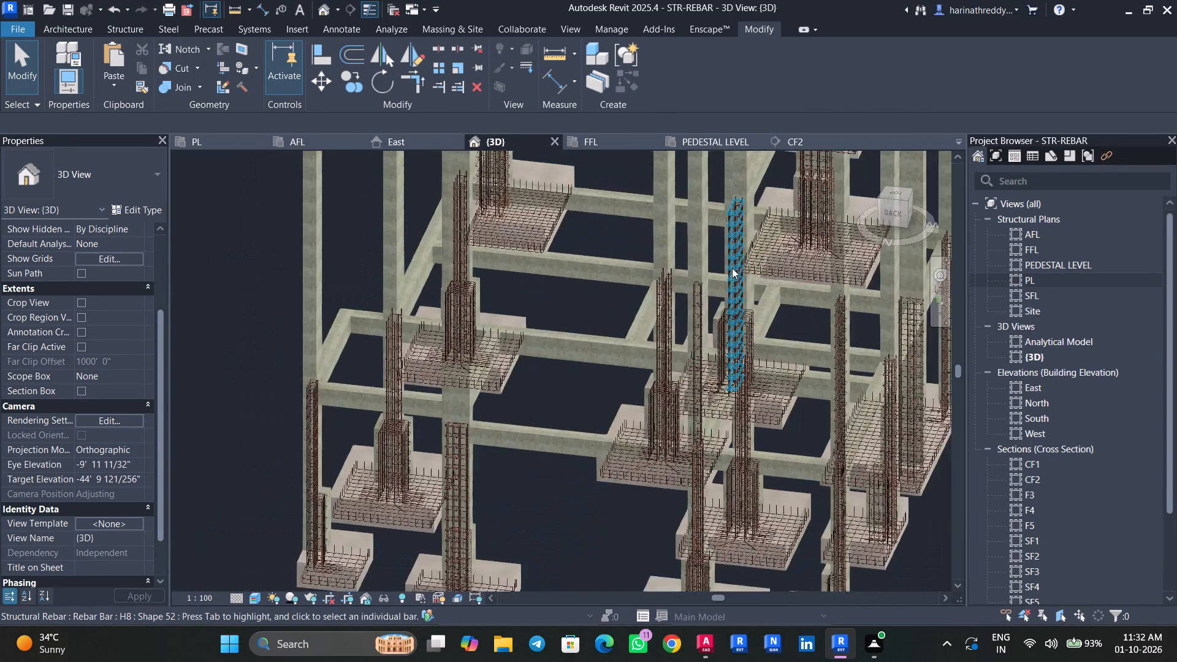
pyautogui.scroll(-3, 732, 268)
pyautogui.keyDown('shift'); pyautogui.moveTo(864, 553); pyautogui.dragTo(742, 535, button='middle'); pyautogui.keyUp('shift')
pyautogui.scroll(11, 747, 250)
pyautogui.scroll(4, 722, 297)
pyautogui.moveTo(688, 319); pyautogui.dragTo(620, 321, button='middle')
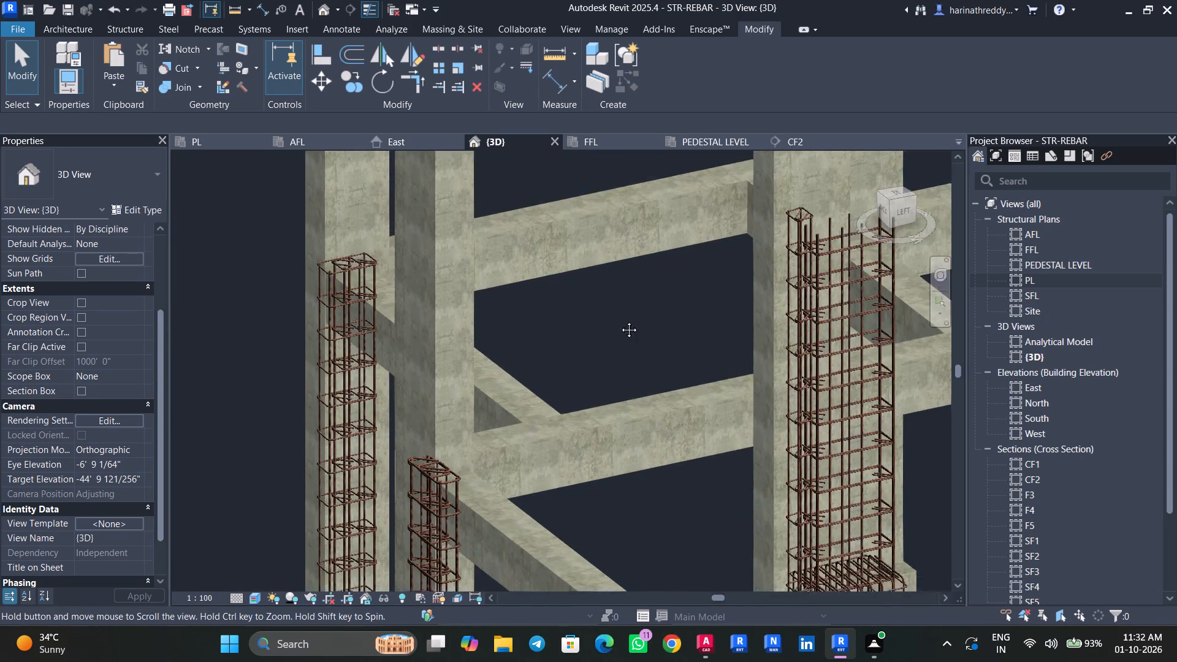
pyautogui.moveTo(620, 321); pyautogui.dragTo(446, 362, button='middle')
pyautogui.scroll(5, 618, 278)
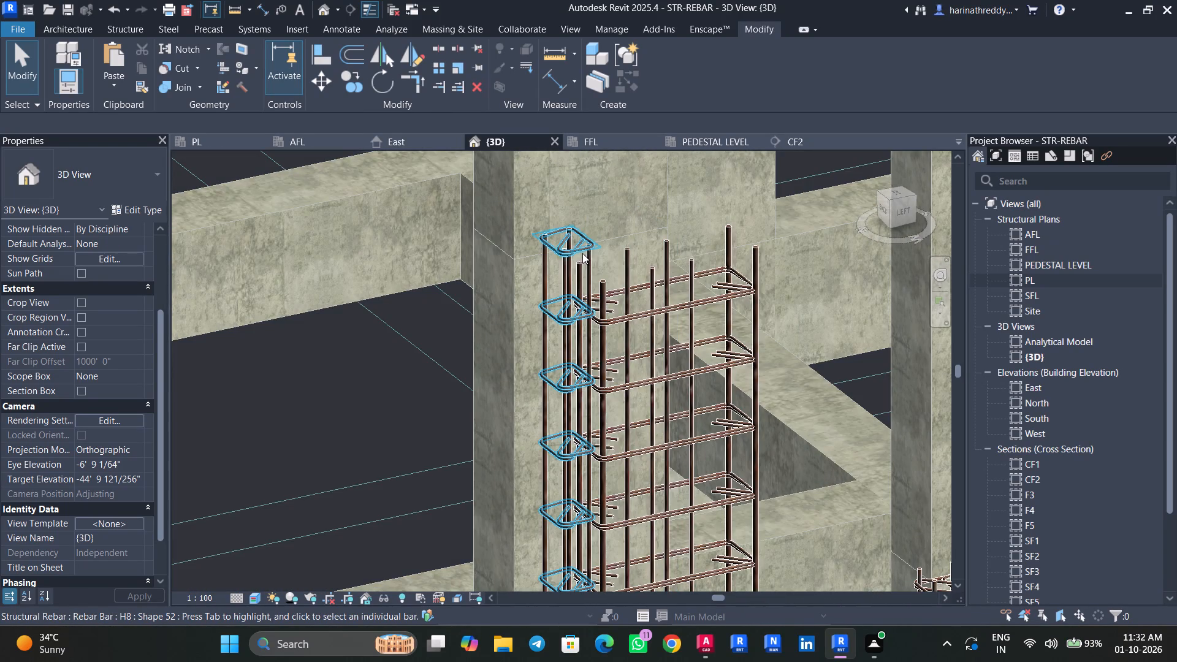
pyautogui.click(582, 253)
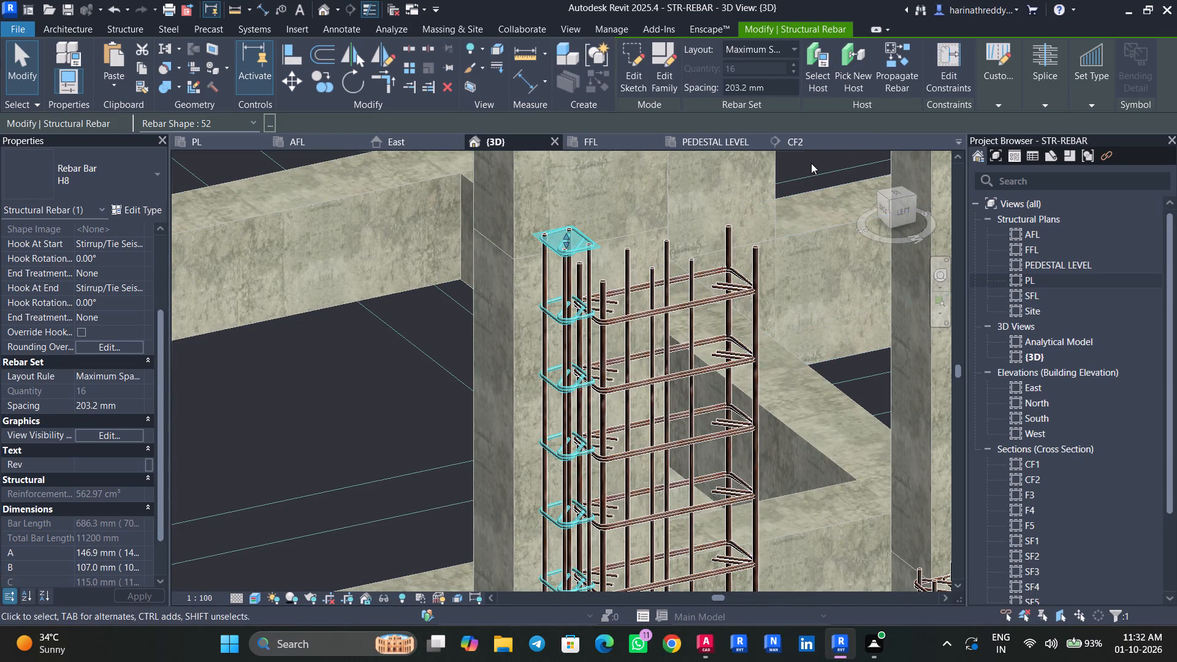
pyautogui.keyDown('shift'); pyautogui.moveTo(812, 163); pyautogui.dragTo(791, 182, button='middle'); pyautogui.keyUp('shift')
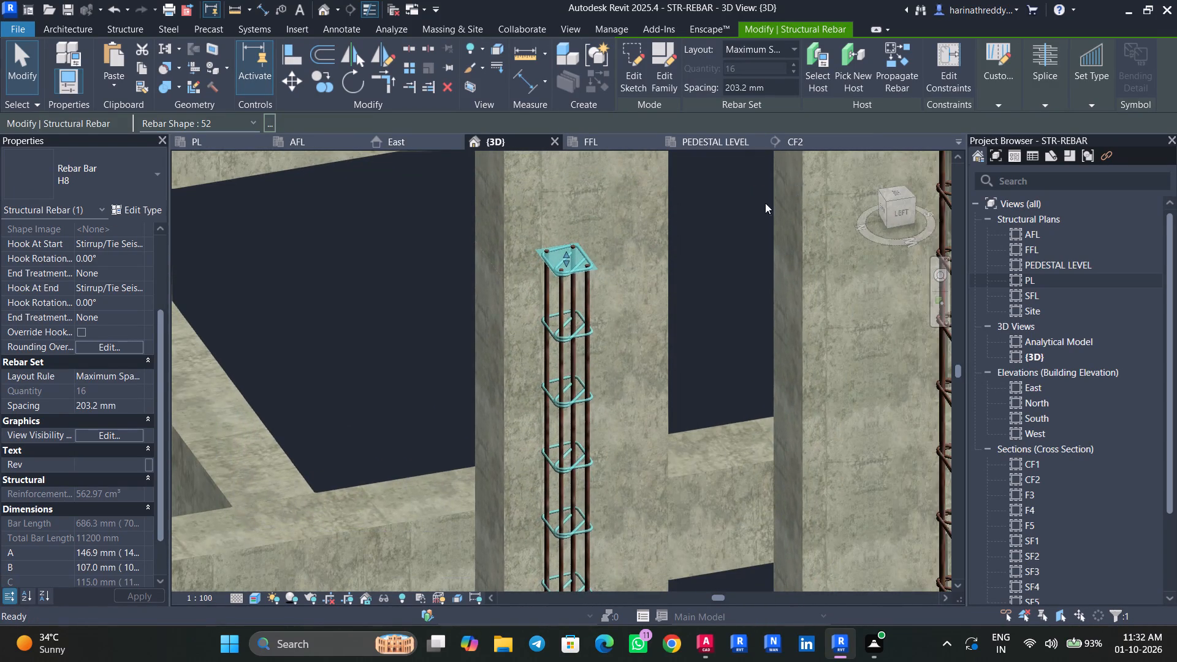
# Check in the PL plan the view visibility settings of the full-section H12 stirrup and the full-section H8 stirrup set.
pyautogui.click(190, 147)
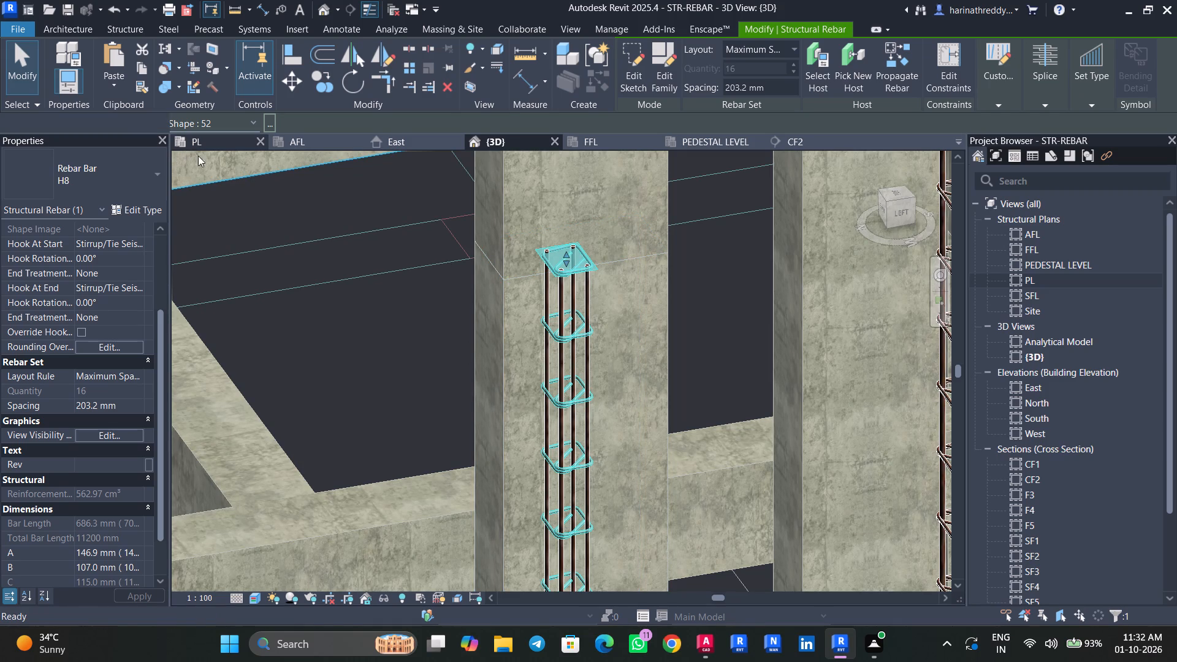
pyautogui.press('Escape')
pyautogui.press('Escape')
pyautogui.click(421, 526)
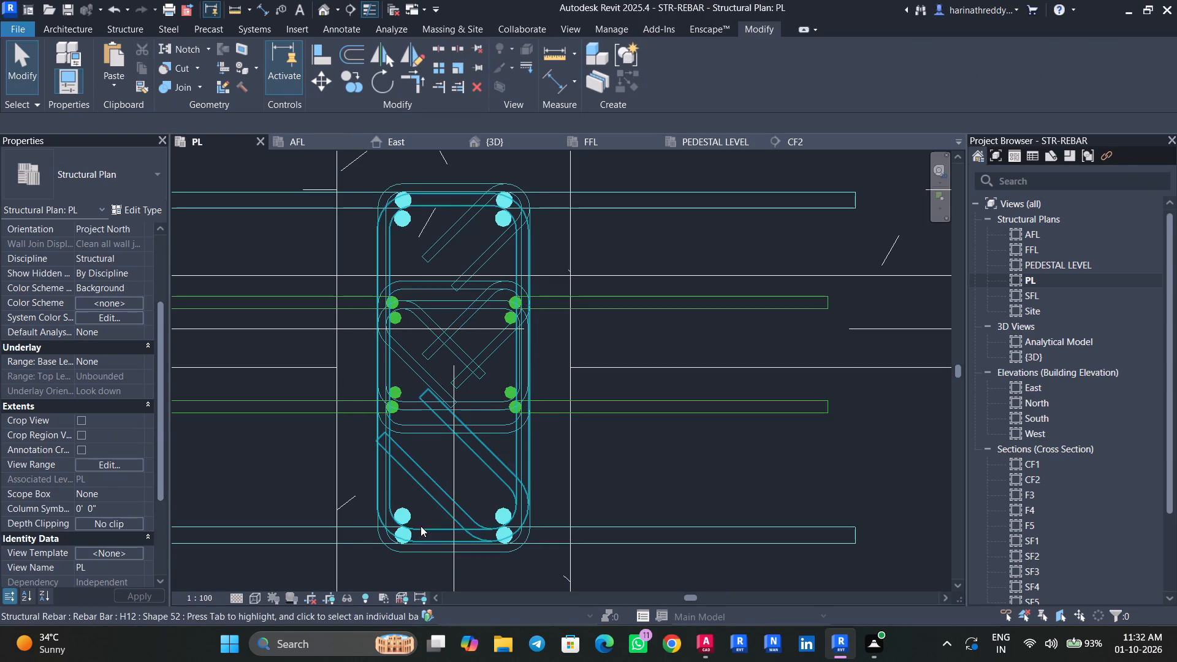
pyautogui.click(126, 433)
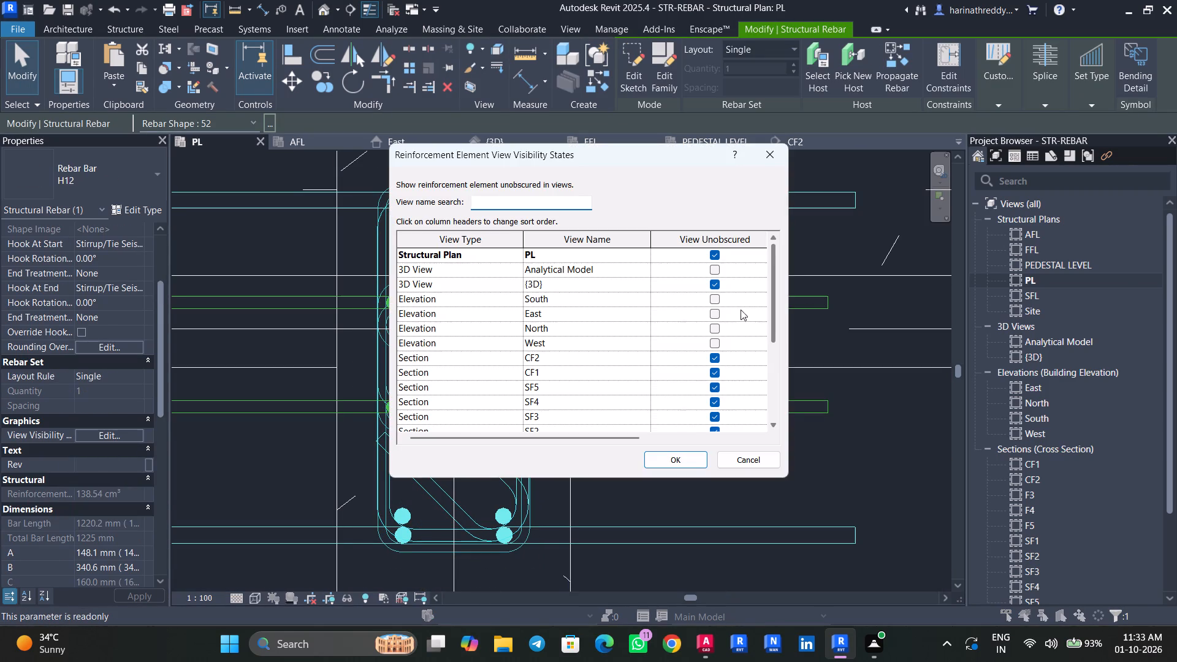
pyautogui.click(688, 454)
pyautogui.press('Escape')
pyautogui.press('Escape')
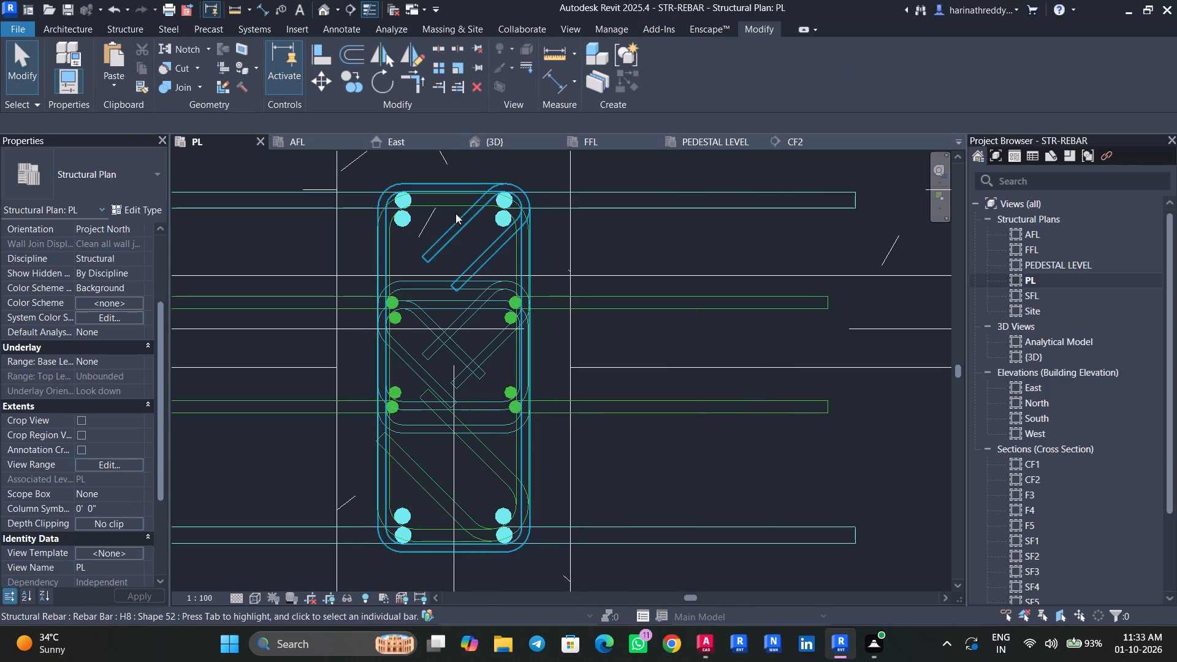
pyautogui.click(442, 207)
pyautogui.click(124, 433)
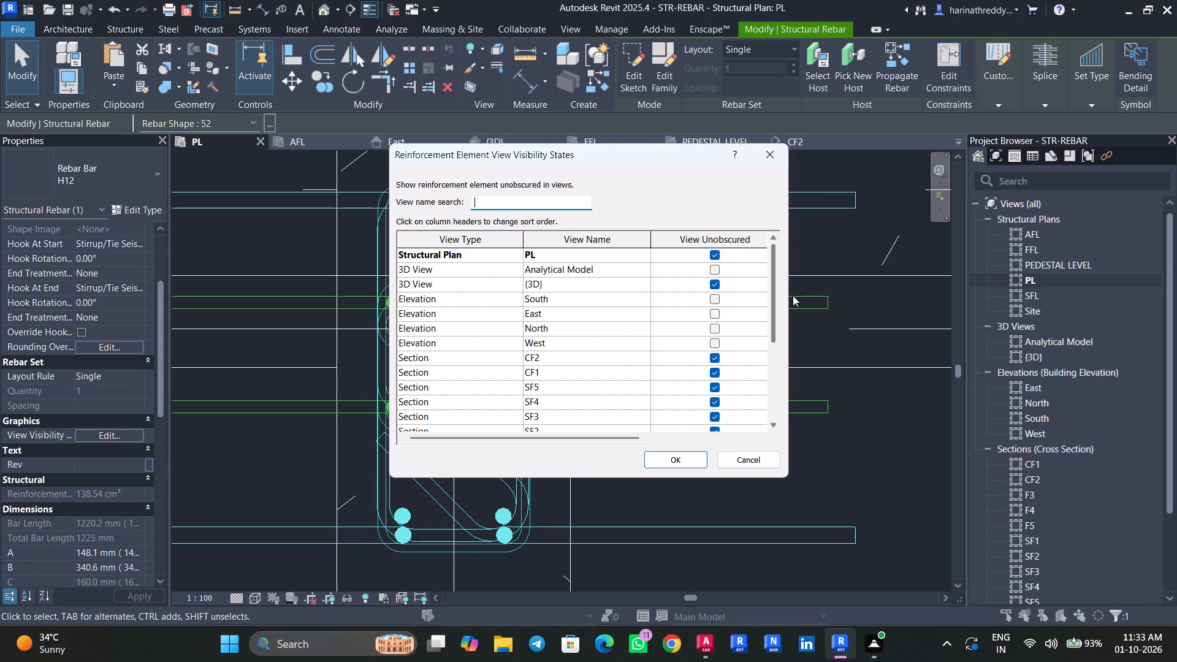
pyautogui.click(676, 458)
pyautogui.press('Escape')
pyautogui.press('Escape')
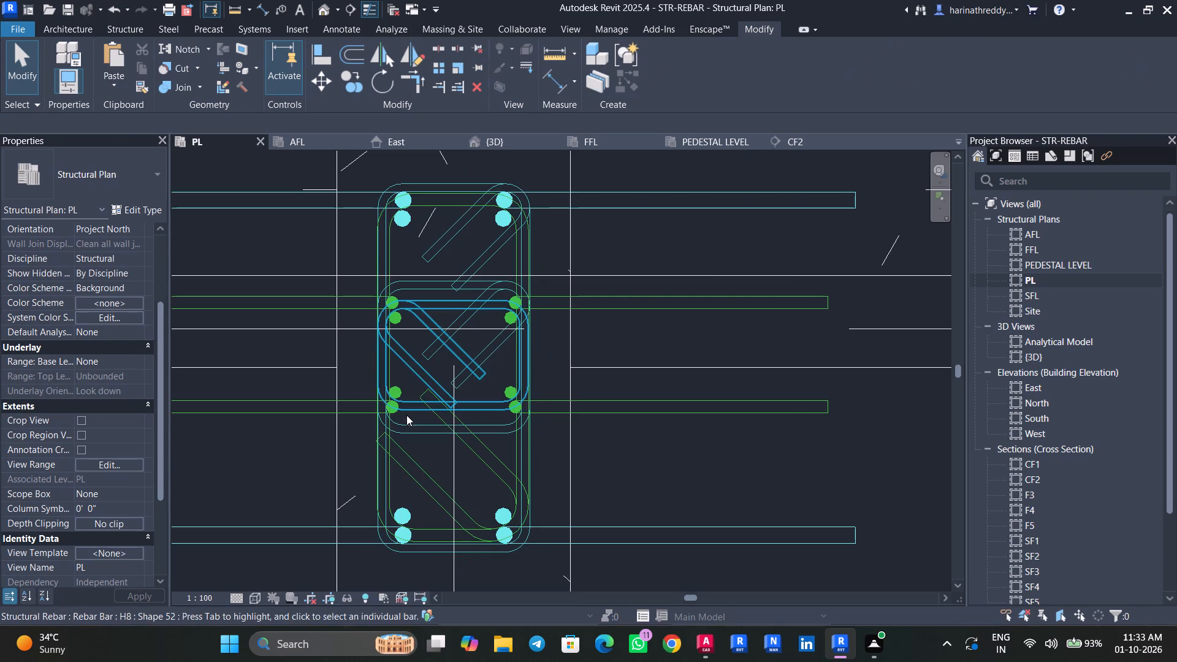
pyautogui.click(409, 422)
pyautogui.press('Escape')
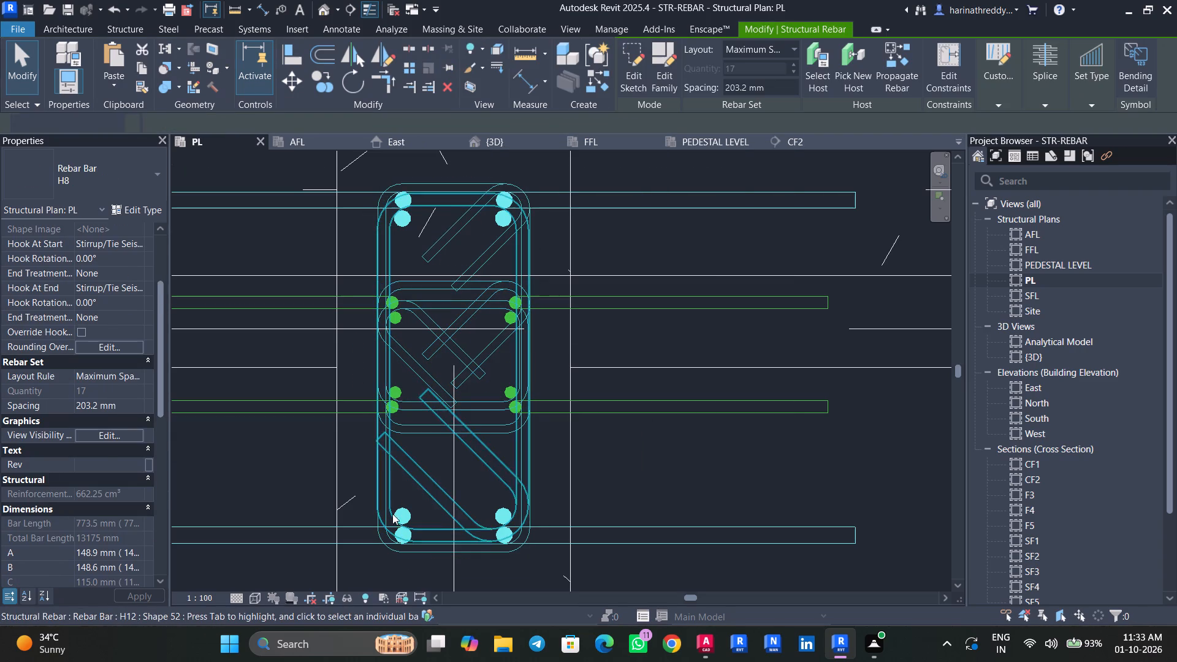
pyautogui.press('Escape')
pyautogui.click(420, 552)
pyautogui.click(112, 438)
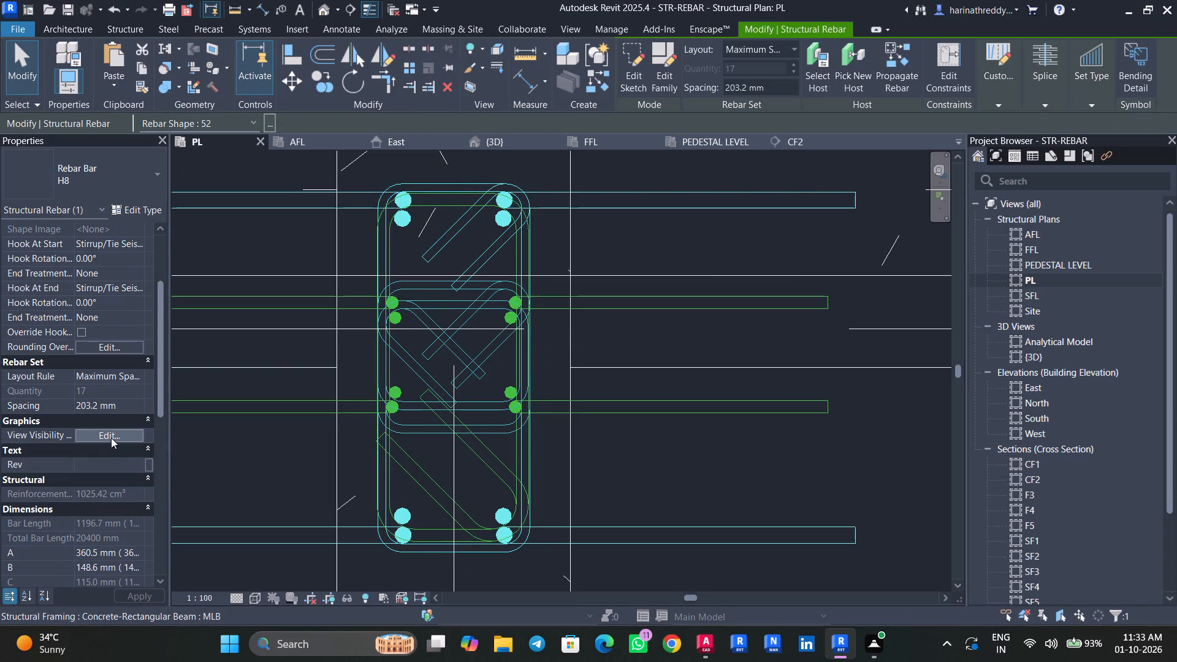
pyautogui.click(668, 468)
pyautogui.click(666, 462)
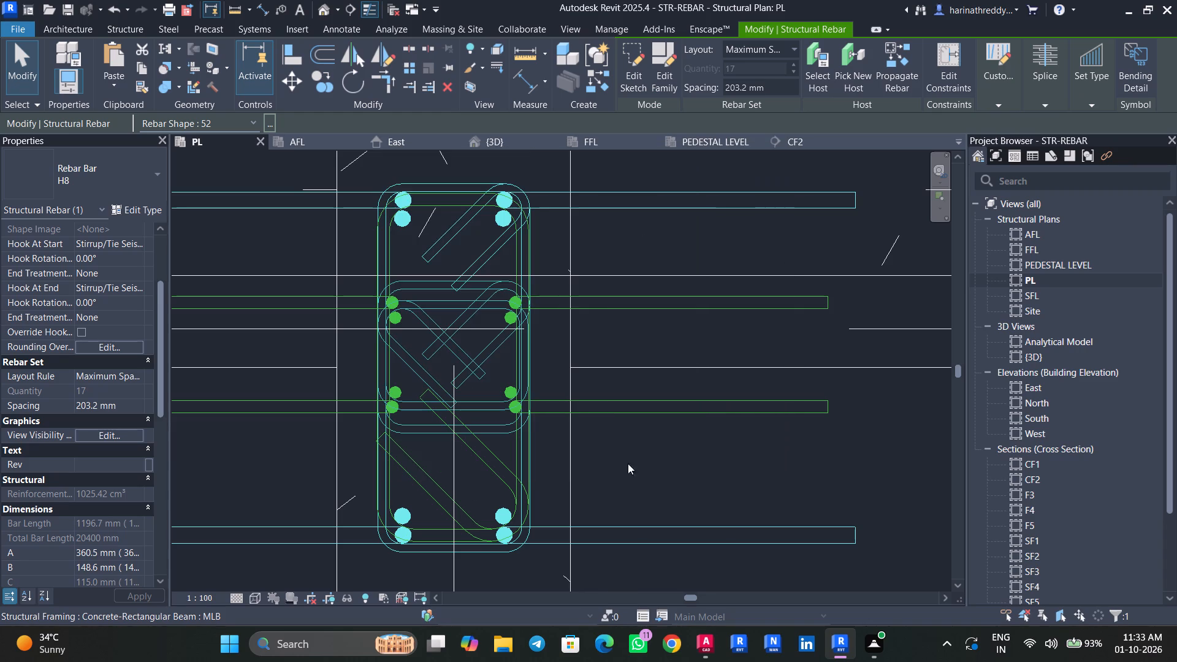
pyautogui.press('Escape')
# Select all H16 rebar instances and set them to show unobscured in the {3D} view.
pyautogui.click(406, 516)
pyautogui.press('s')
pyautogui.press('a')
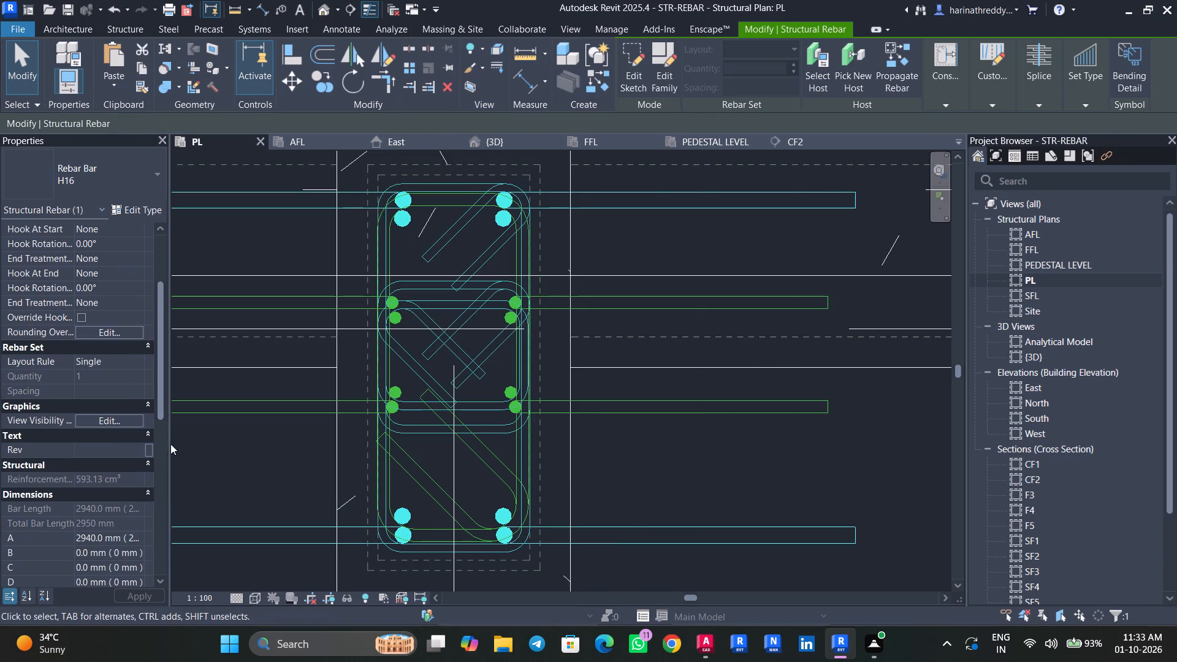
pyautogui.click(134, 419)
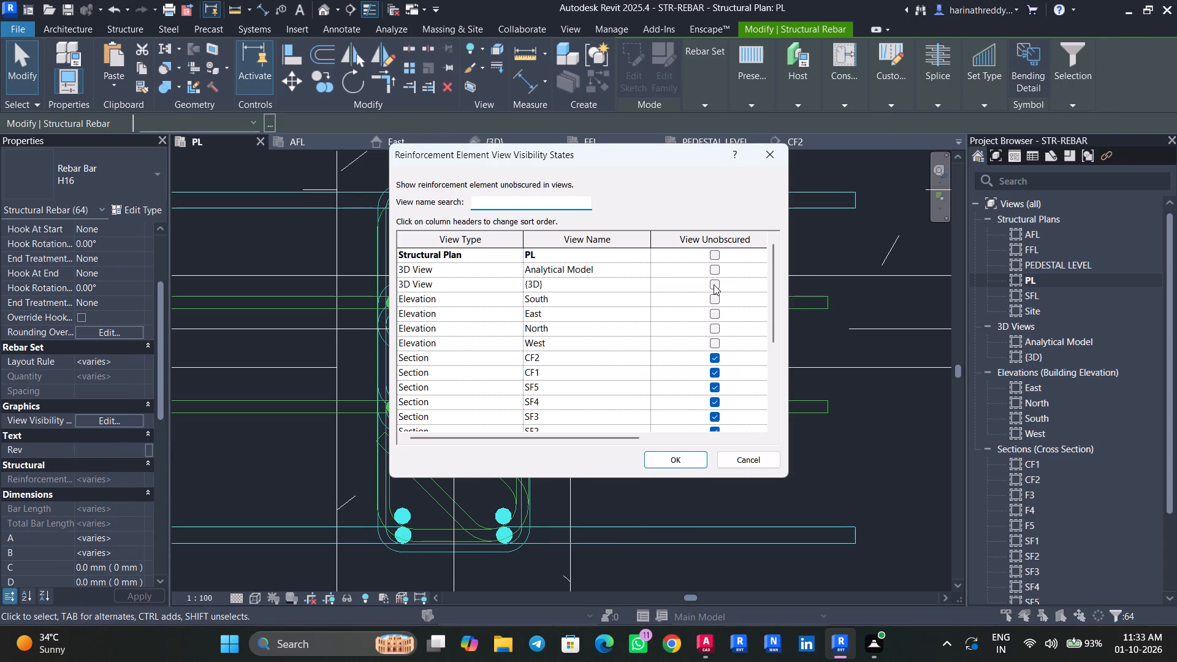
pyautogui.click(714, 284)
pyautogui.click(646, 277)
pyautogui.click(644, 283)
pyautogui.click(664, 453)
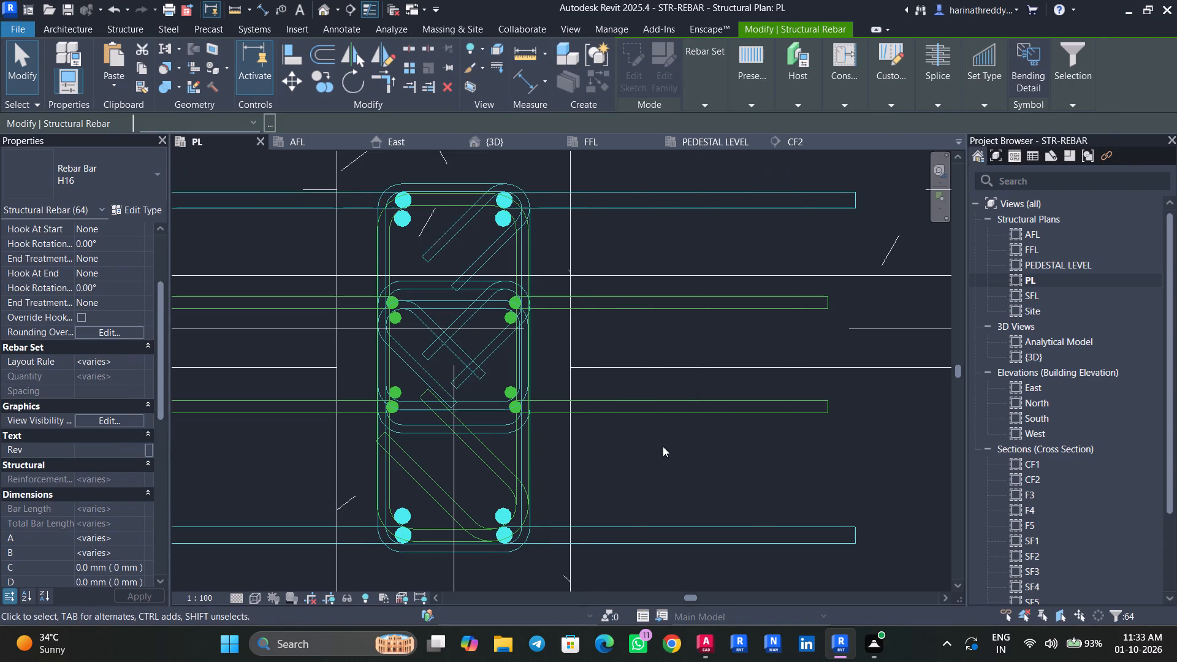
# In the {3D} view, set the single H12 stirrup at the C2 column's base to Maximum Spacing layout with 8" spacing.
pyautogui.click(489, 142)
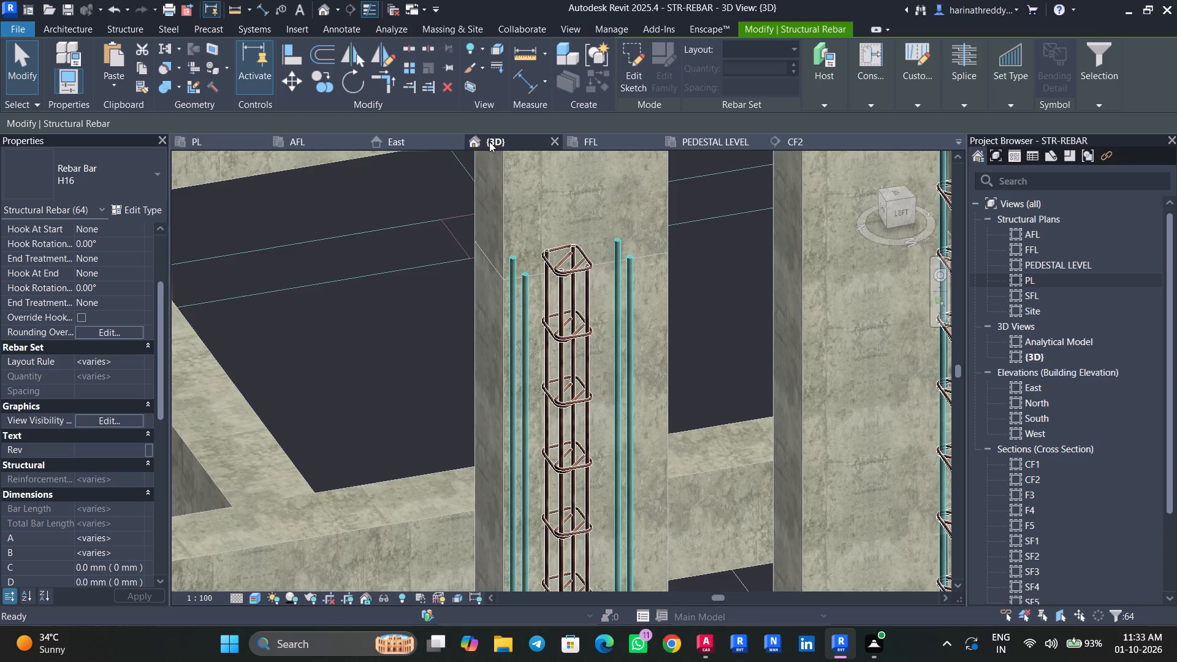
pyautogui.press('Escape')
pyautogui.press('Escape')
pyautogui.scroll(2, 615, 259)
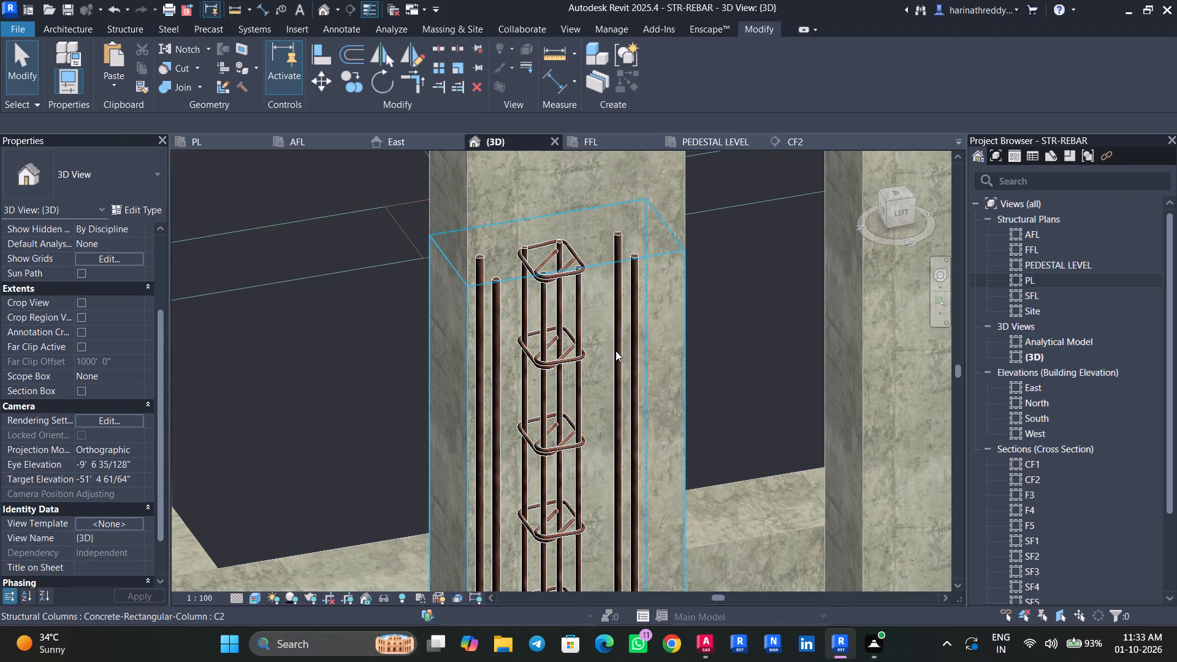
pyautogui.moveTo(596, 353); pyautogui.dragTo(520, 164, button='middle')
pyautogui.scroll(-3, 543, 328)
pyautogui.moveTo(543, 350); pyautogui.dragTo(546, 135, button='middle')
pyautogui.moveTo(558, 374); pyautogui.dragTo(577, 112, button='middle')
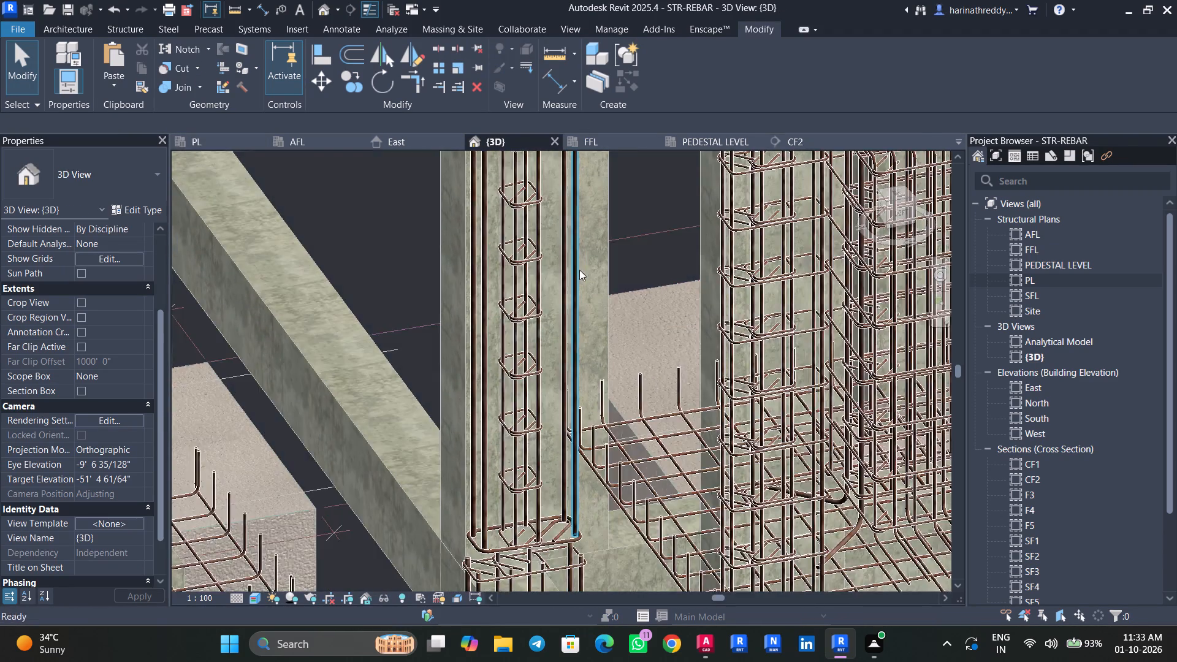
pyautogui.moveTo(606, 377); pyautogui.dragTo(622, 261, button='middle')
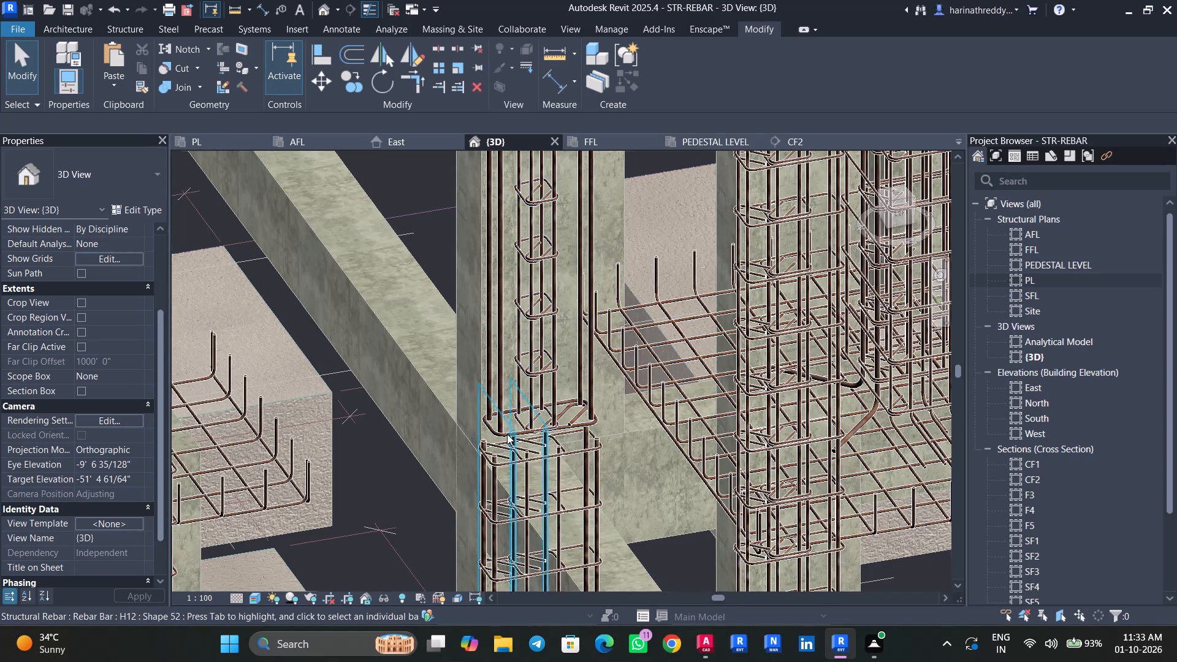
pyautogui.scroll(2, 503, 438)
pyautogui.click(503, 438)
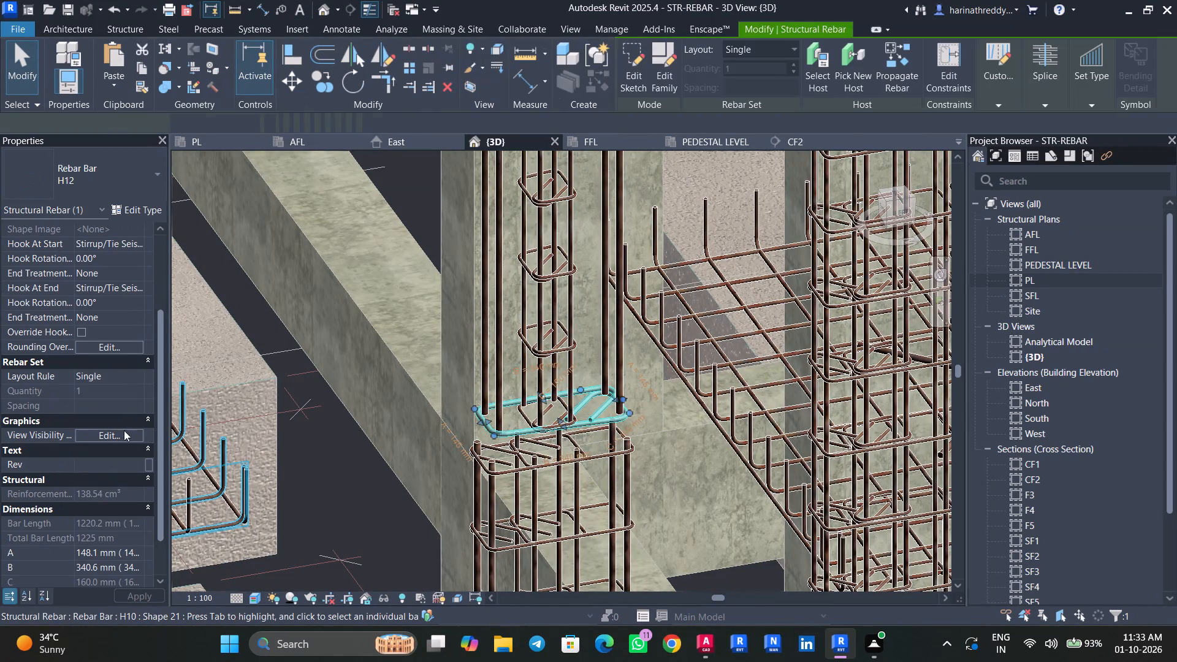
pyautogui.click(137, 373)
pyautogui.click(116, 413)
pyautogui.click(128, 406)
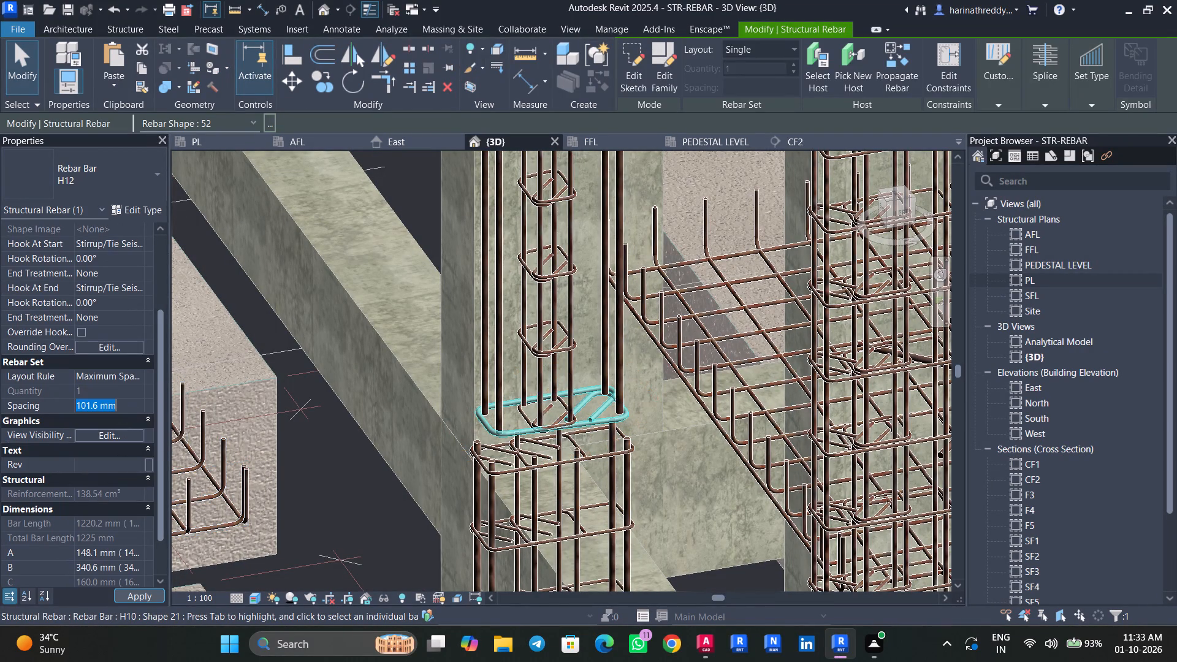
pyautogui.write('8"')
pyautogui.press('Return')
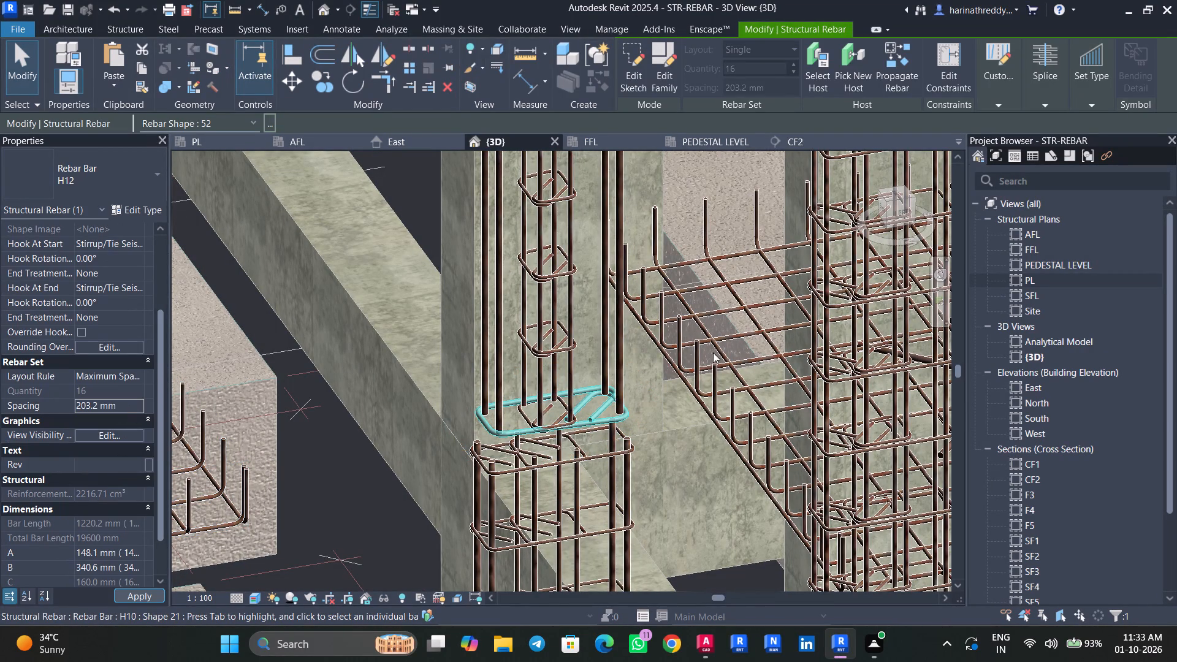
# Examine the C2 column's rebar cage in 3D, from the full view of the distributed H12 stirrups to a close-up of its top.
pyautogui.scroll(-5, 684, 231)
pyautogui.moveTo(685, 218); pyautogui.dragTo(668, 642, button='middle')
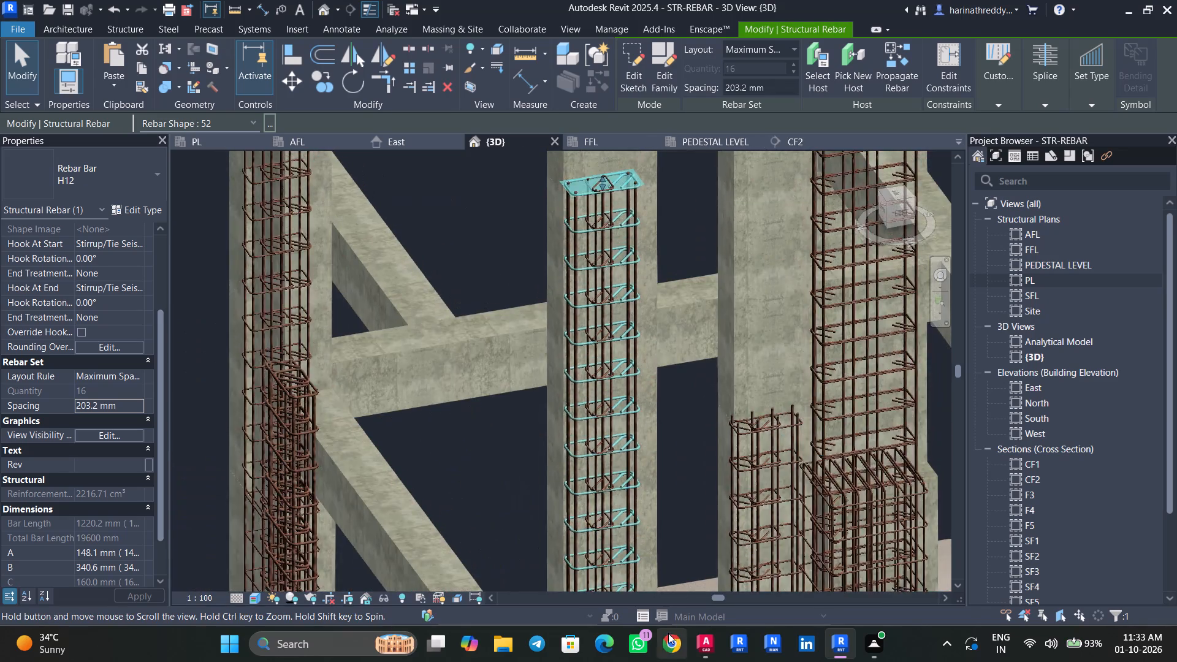
pyautogui.scroll(10, 611, 185)
pyautogui.press('Escape')
pyautogui.press('Escape')
pyautogui.press('Escape')
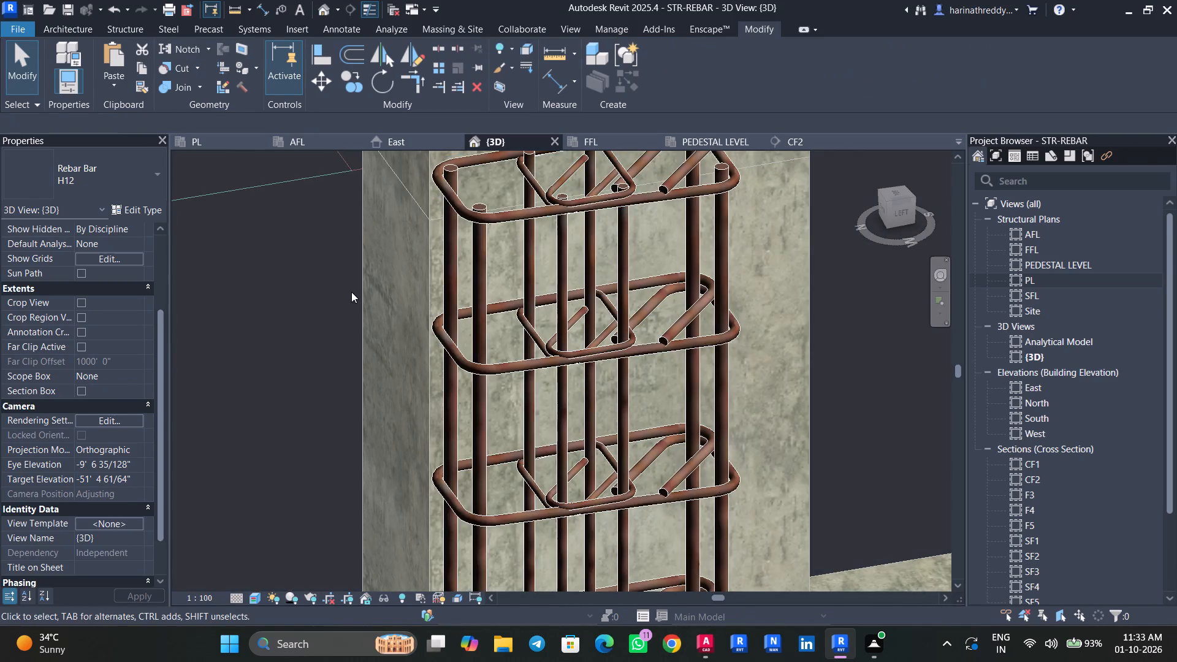
pyautogui.scroll(-6, 351, 292)
pyautogui.scroll(1, 351, 292)
pyautogui.scroll(-2, 351, 292)
pyautogui.moveTo(318, 294); pyautogui.dragTo(394, 216, button='middle')
pyautogui.scroll(-2, 394, 216)
pyautogui.scroll(2, 394, 216)
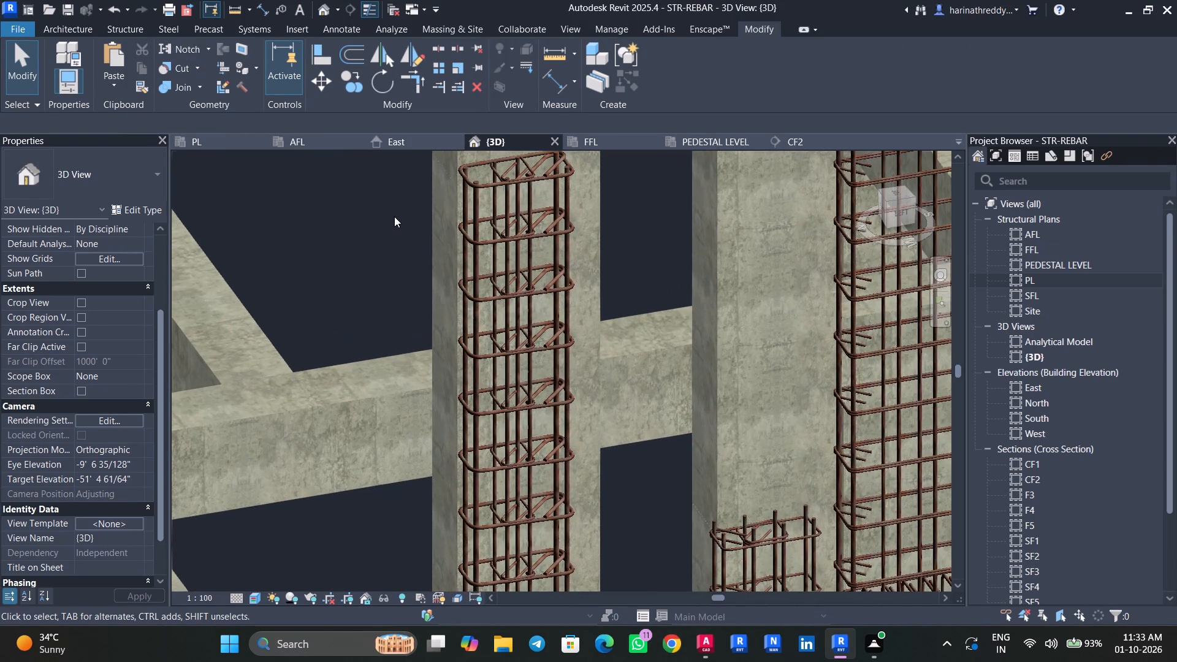
# Save the project.
pyautogui.hotkey('ctrl', 's')
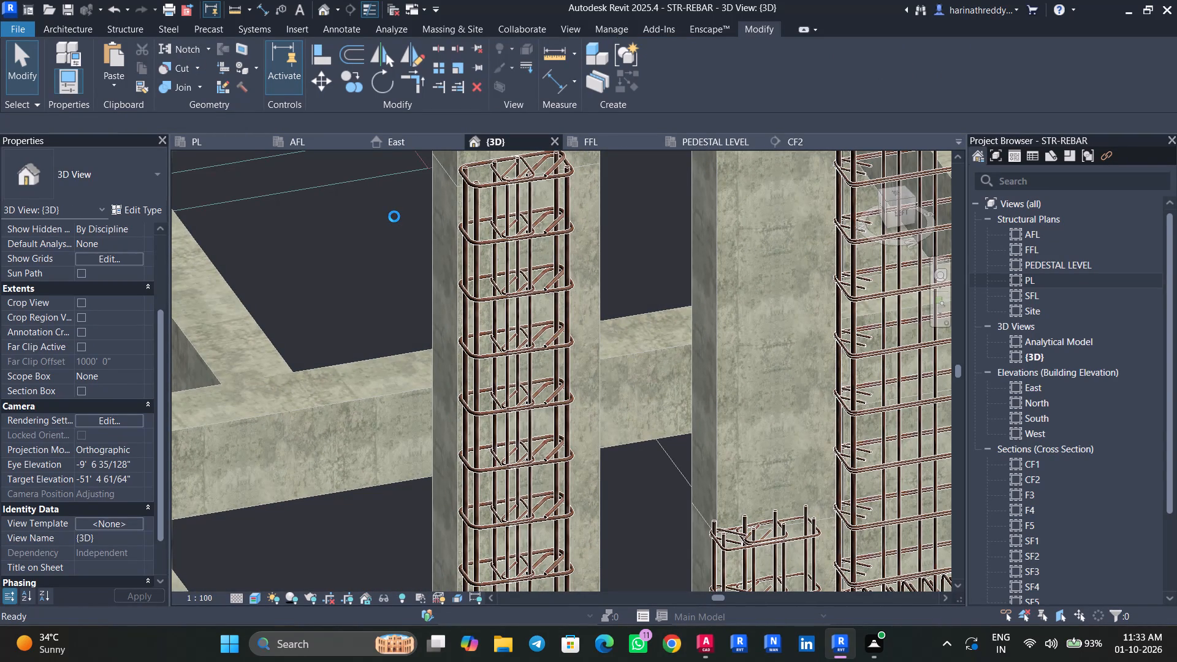
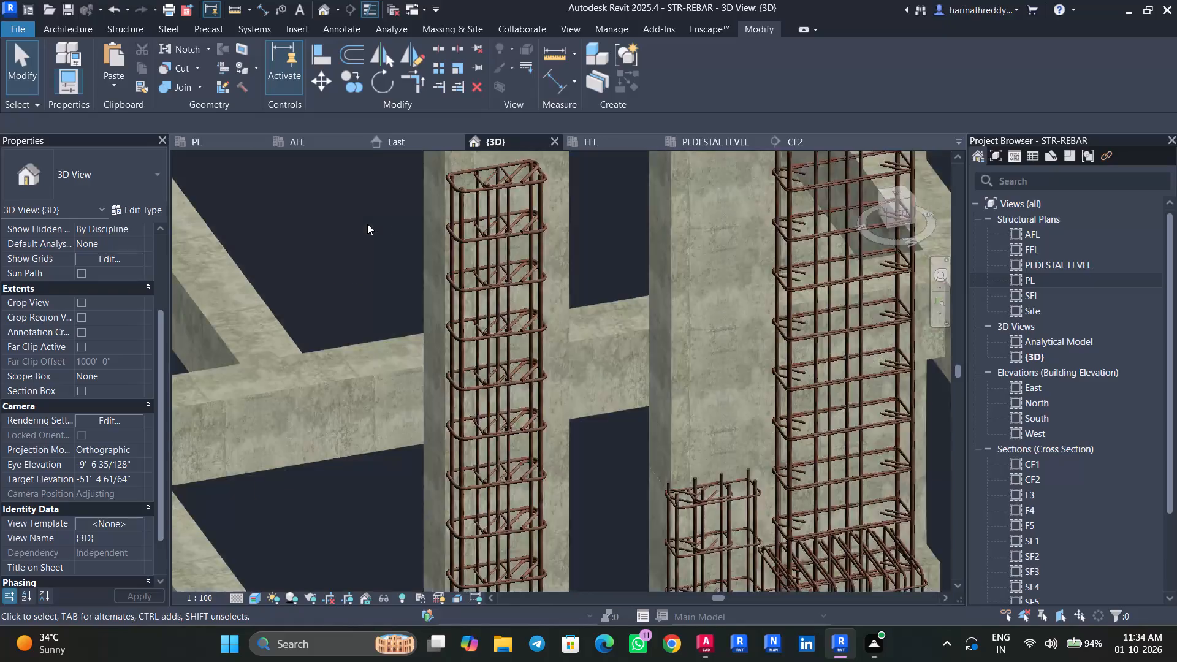
# View the pedestal level plan, switch to the PL plan, and check the columns at grids F-7 and H-6.
pyautogui.click(722, 141)
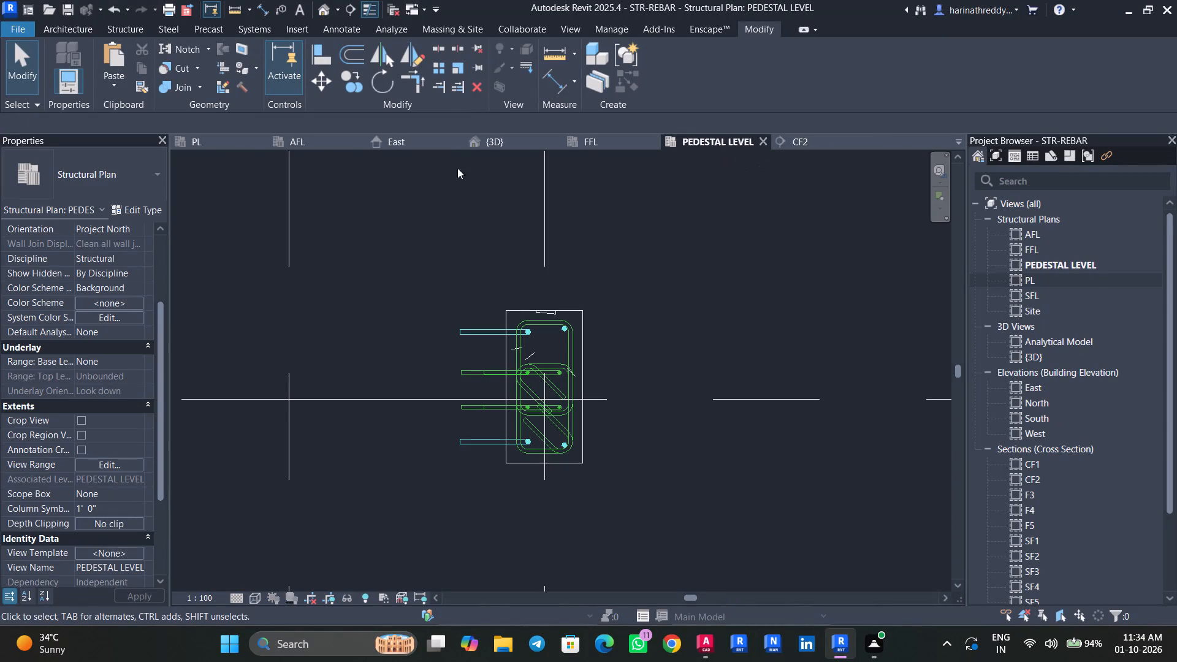
pyautogui.click(213, 143)
pyautogui.scroll(-16, 673, 404)
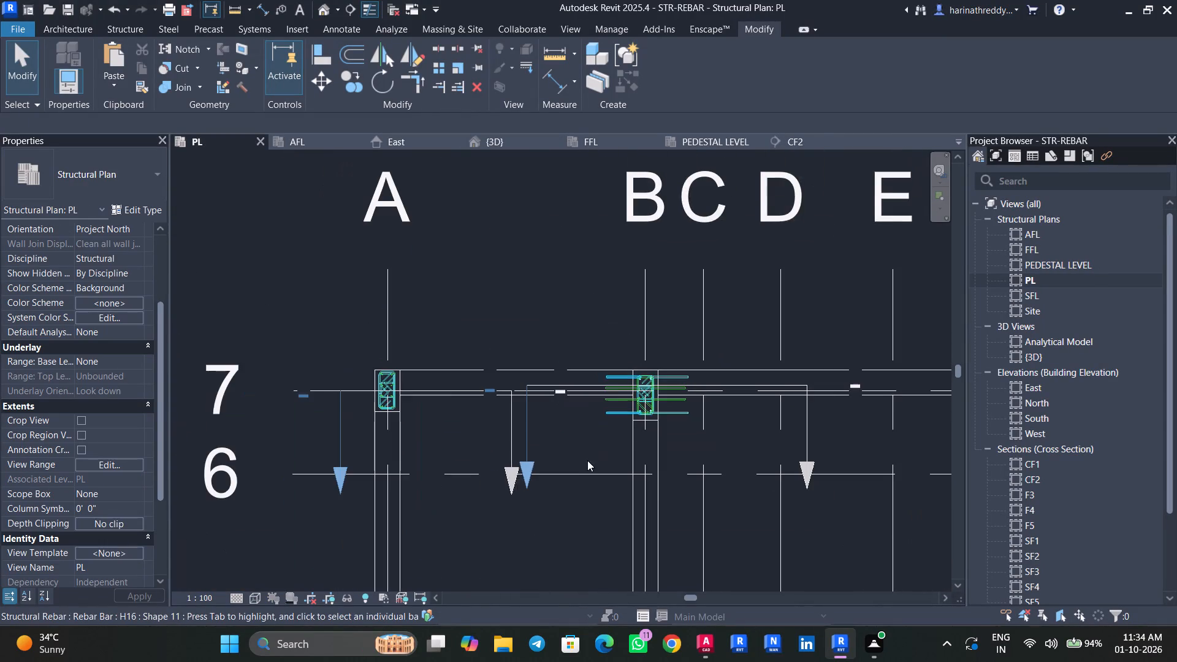
pyautogui.moveTo(585, 455); pyautogui.dragTo(282, 432, button='middle')
pyautogui.moveTo(726, 417); pyautogui.dragTo(605, 437, button='middle')
pyautogui.scroll(5, 691, 373)
pyautogui.click(666, 365)
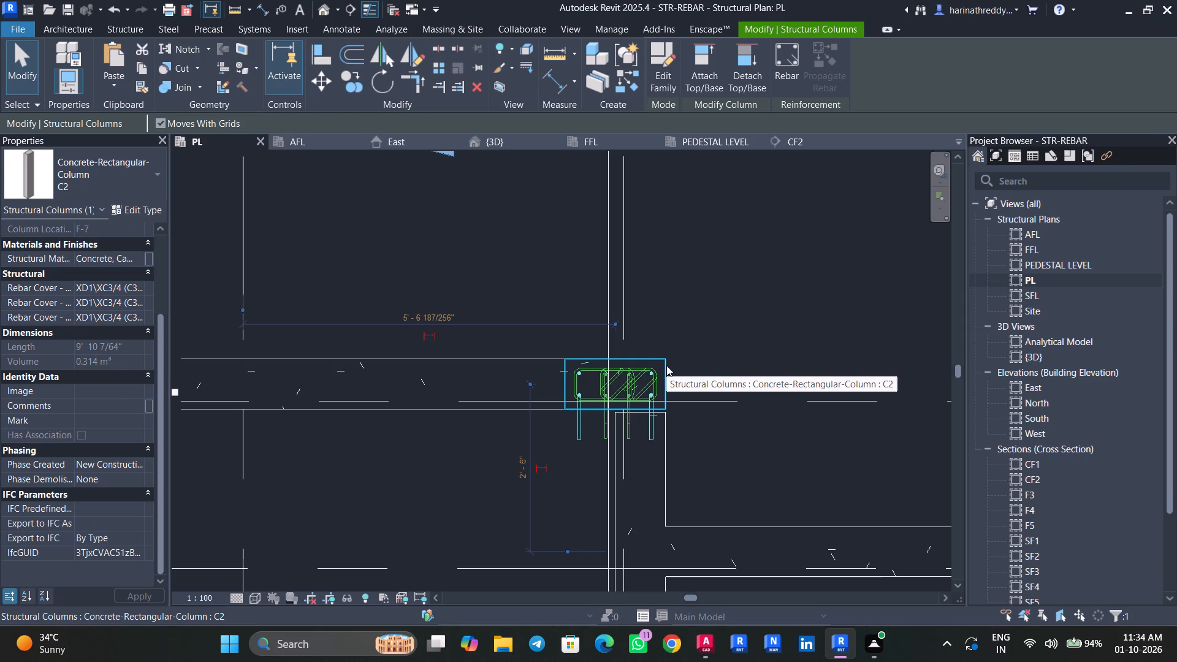
pyautogui.scroll(-4, 761, 379)
pyautogui.moveTo(758, 376); pyautogui.dragTo(558, 259, button='middle')
pyautogui.press('Escape')
pyautogui.press('Escape')
pyautogui.scroll(1, 817, 344)
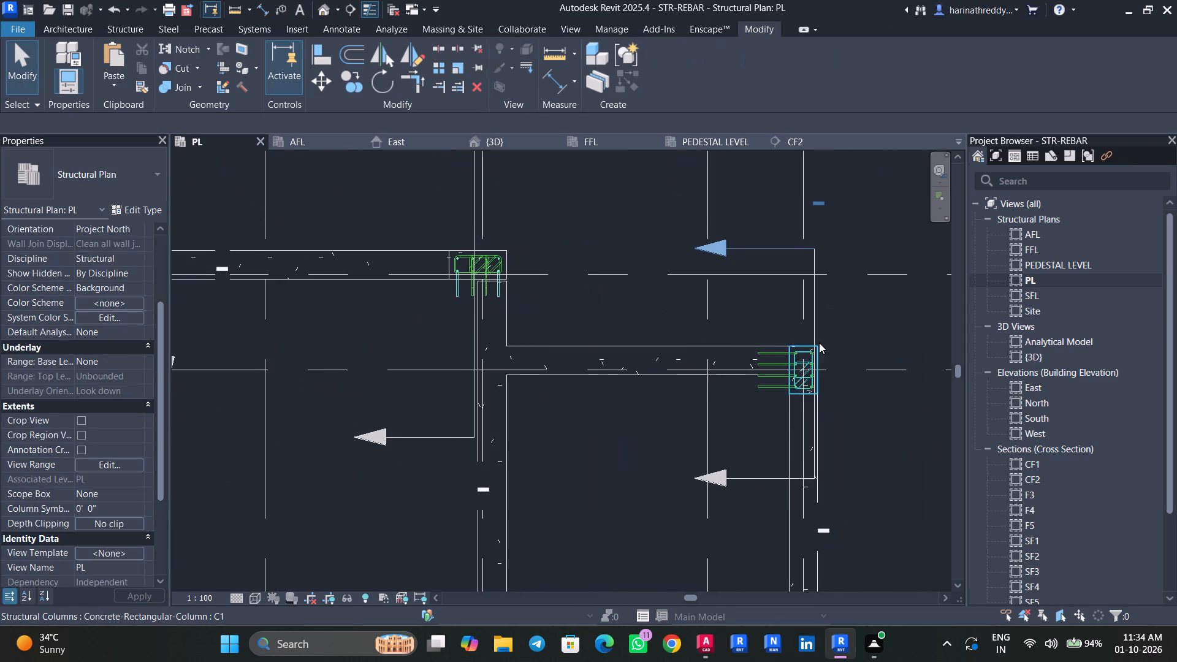
pyautogui.scroll(1, 819, 343)
pyautogui.click(819, 346)
pyautogui.moveTo(892, 367); pyautogui.dragTo(691, 251, button='middle')
pyautogui.scroll(-1, 768, 322)
pyautogui.scroll(1, 768, 322)
pyautogui.scroll(-5, 768, 322)
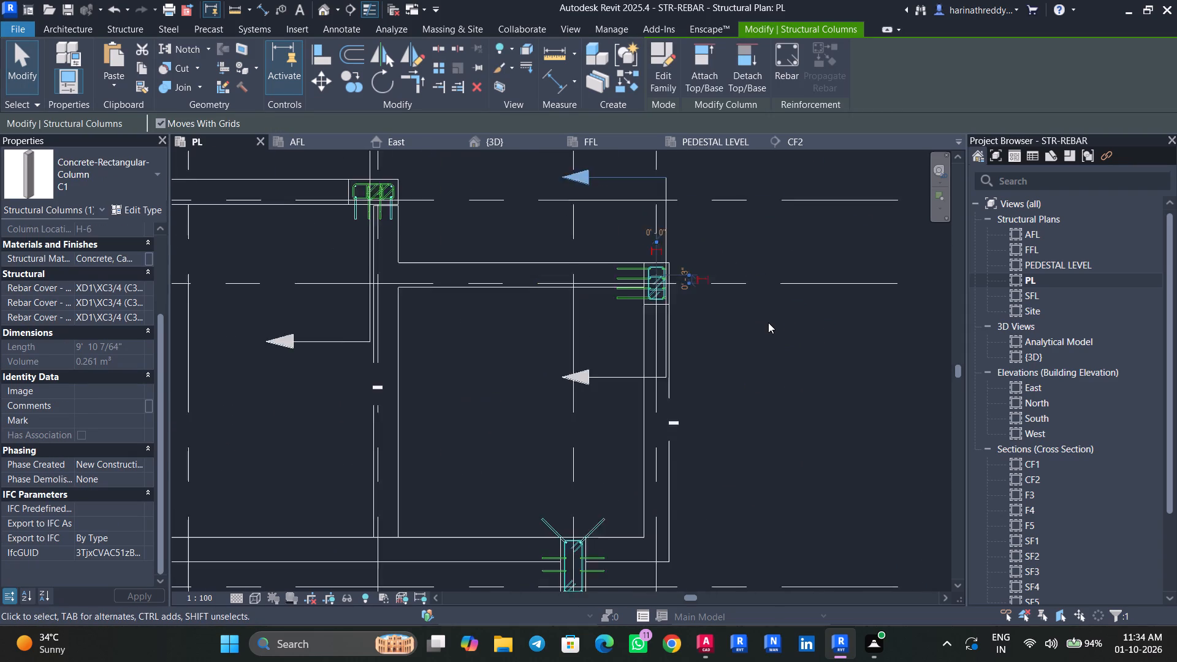
pyautogui.scroll(-2, 768, 322)
pyautogui.press('Escape')
pyautogui.press('Escape')
# Inspect the column at grid B-5 and the column on grid line 4 near E, including their existing reinforcement.
pyautogui.moveTo(383, 414); pyautogui.dragTo(549, 353, button='middle')
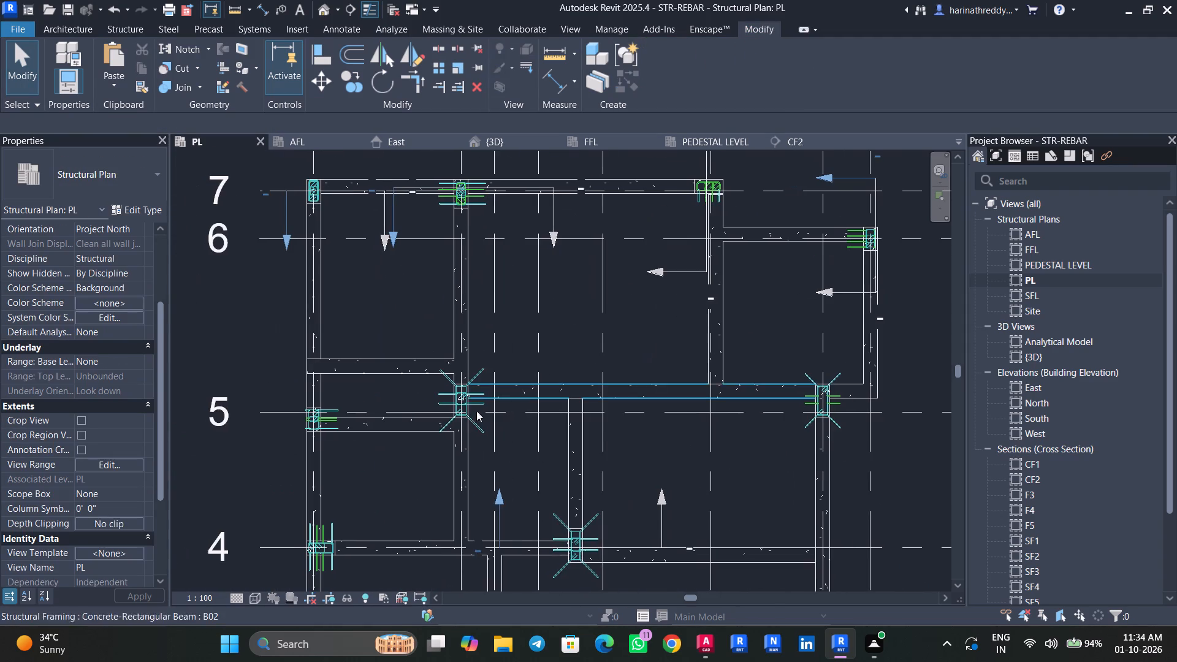
pyautogui.scroll(10, 509, 418)
pyautogui.click(416, 416)
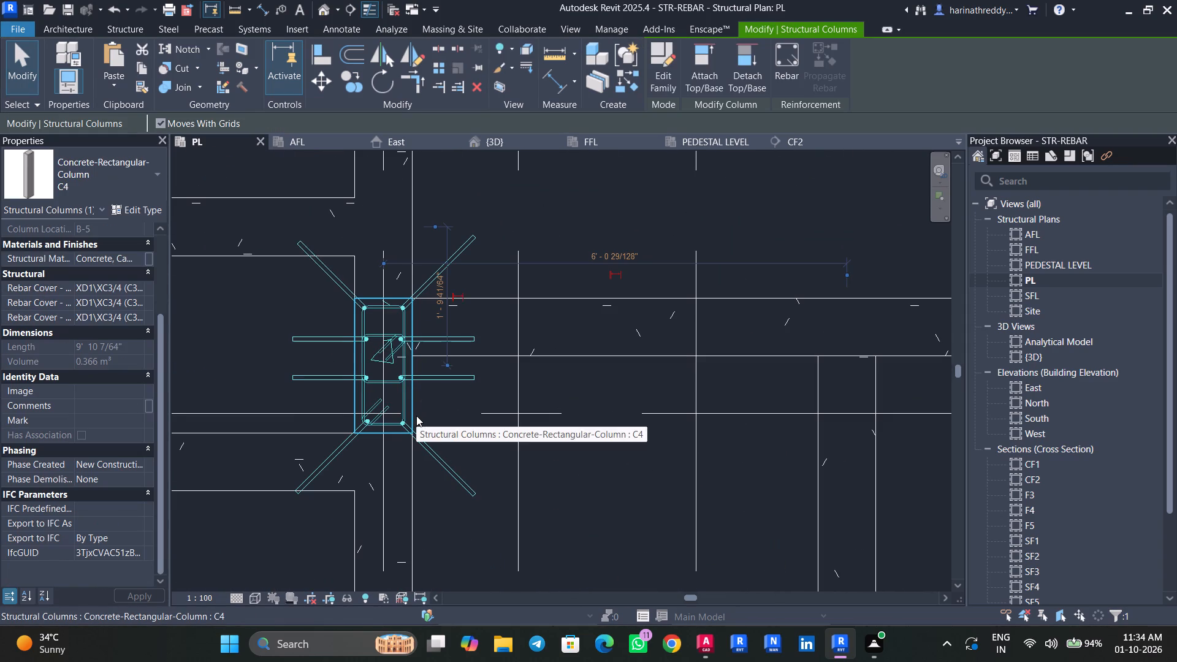
pyautogui.scroll(-9, 416, 416)
pyautogui.moveTo(717, 472); pyautogui.dragTo(681, 325, button='middle')
pyautogui.press('Escape')
pyautogui.press('Escape')
pyautogui.scroll(-1, 515, 409)
pyautogui.scroll(2, 515, 409)
pyautogui.scroll(-1, 516, 409)
pyautogui.scroll(1, 517, 409)
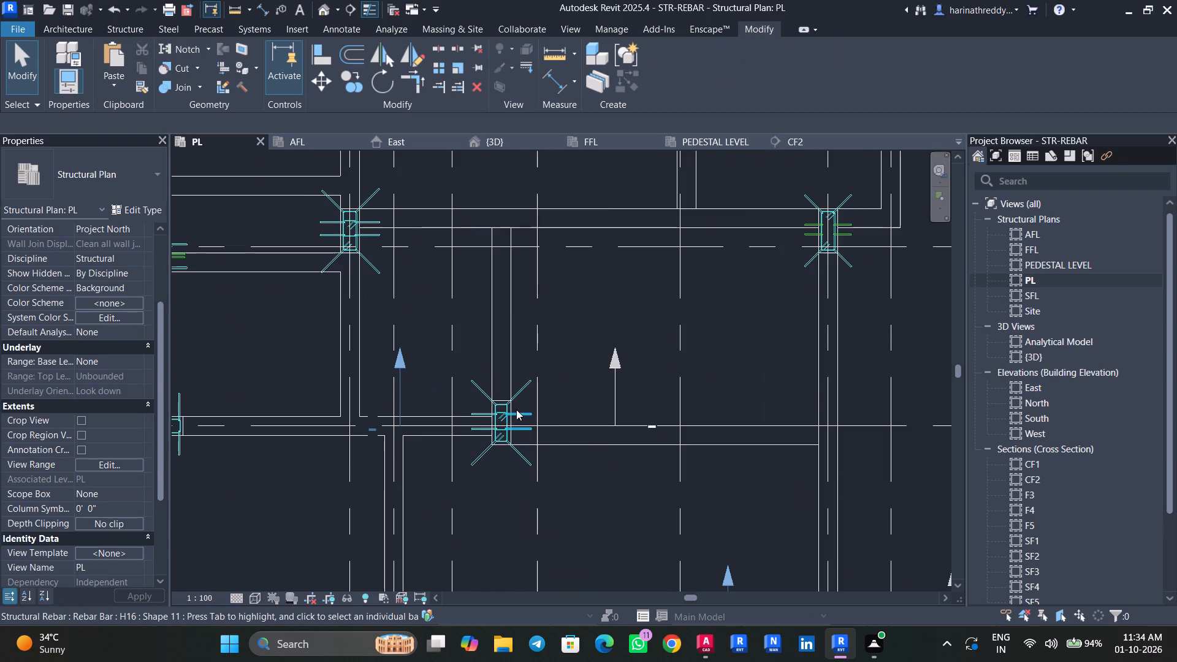
pyautogui.click(511, 409)
pyautogui.press('Escape')
pyautogui.scroll(8, 509, 407)
pyautogui.press('Escape')
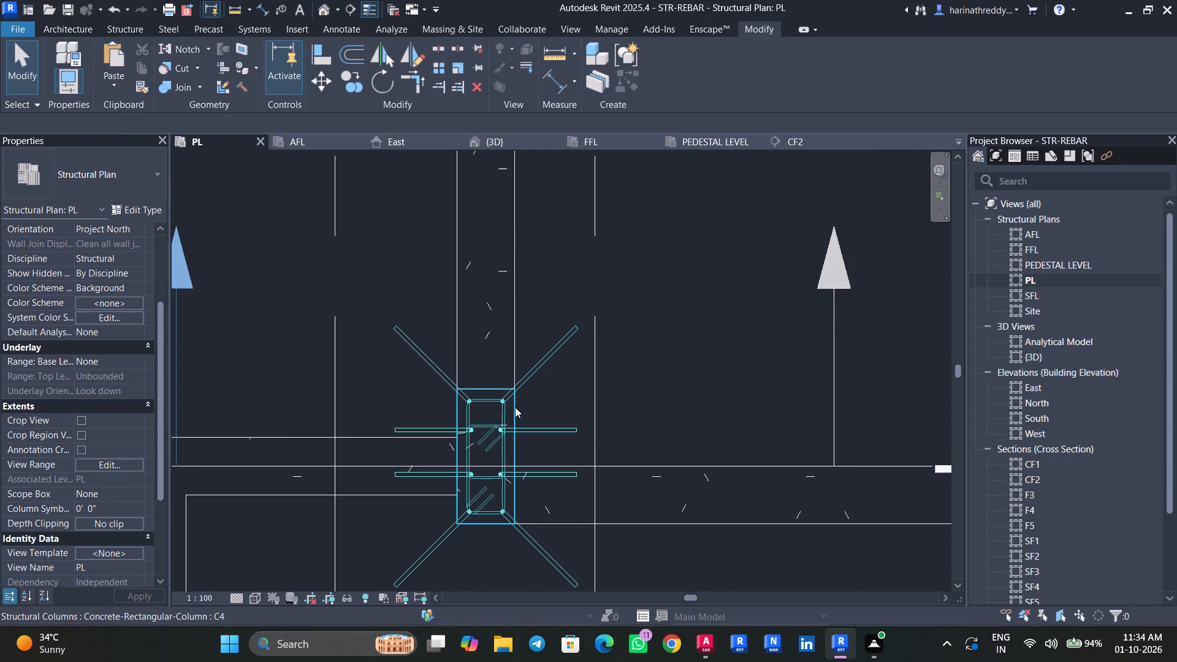
pyautogui.click(515, 407)
pyautogui.scroll(-8, 515, 407)
pyautogui.moveTo(804, 297); pyautogui.dragTo(674, 389, button='middle')
pyautogui.press('Escape')
pyautogui.press('Escape')
# Start rebar placement for the C3 column at grid G-5 using straight shape 00 and bar type H16.
pyautogui.scroll(3, 720, 318)
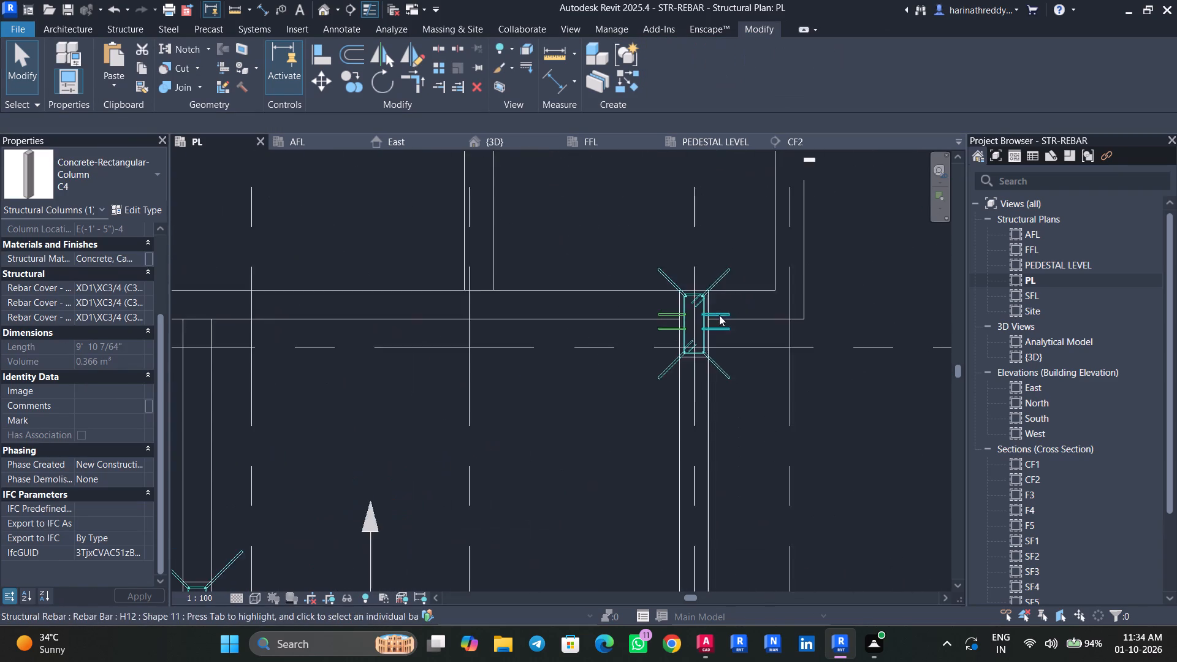
pyautogui.scroll(-1, 712, 316)
pyautogui.scroll(4, 712, 316)
pyautogui.click(707, 321)
pyautogui.scroll(11, 706, 321)
pyautogui.press('Escape')
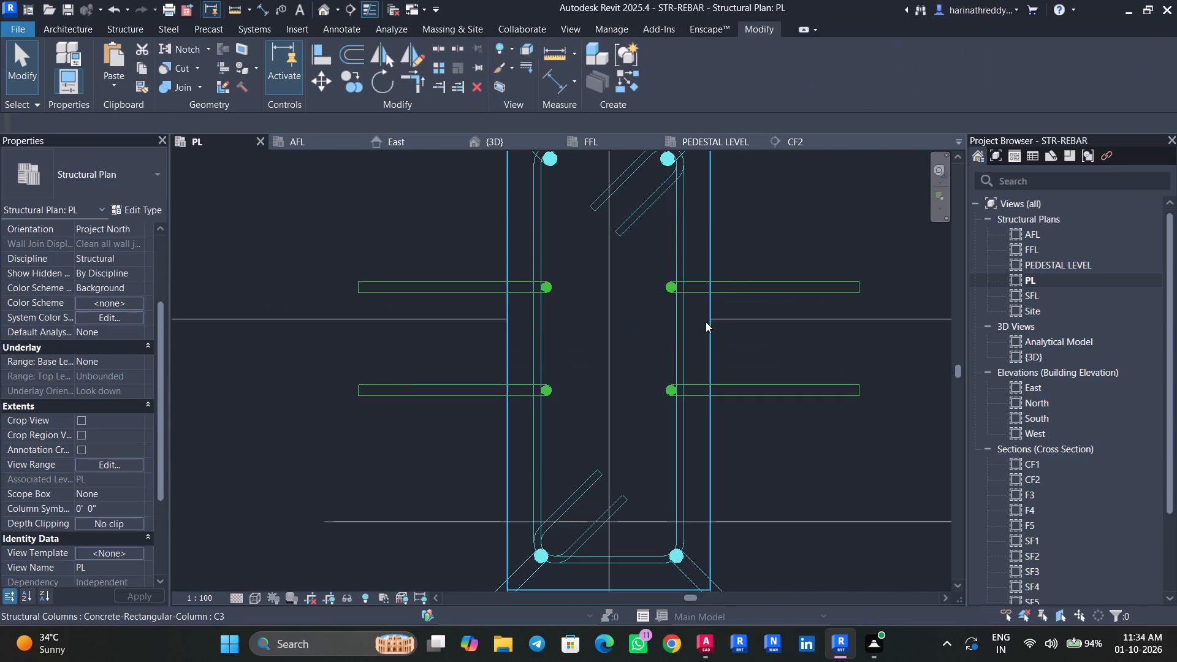
pyautogui.press('Escape')
pyautogui.click(710, 321)
pyautogui.scroll(-5, 710, 321)
pyautogui.scroll(2, 710, 321)
pyautogui.moveTo(710, 321); pyautogui.dragTo(696, 358, button='middle')
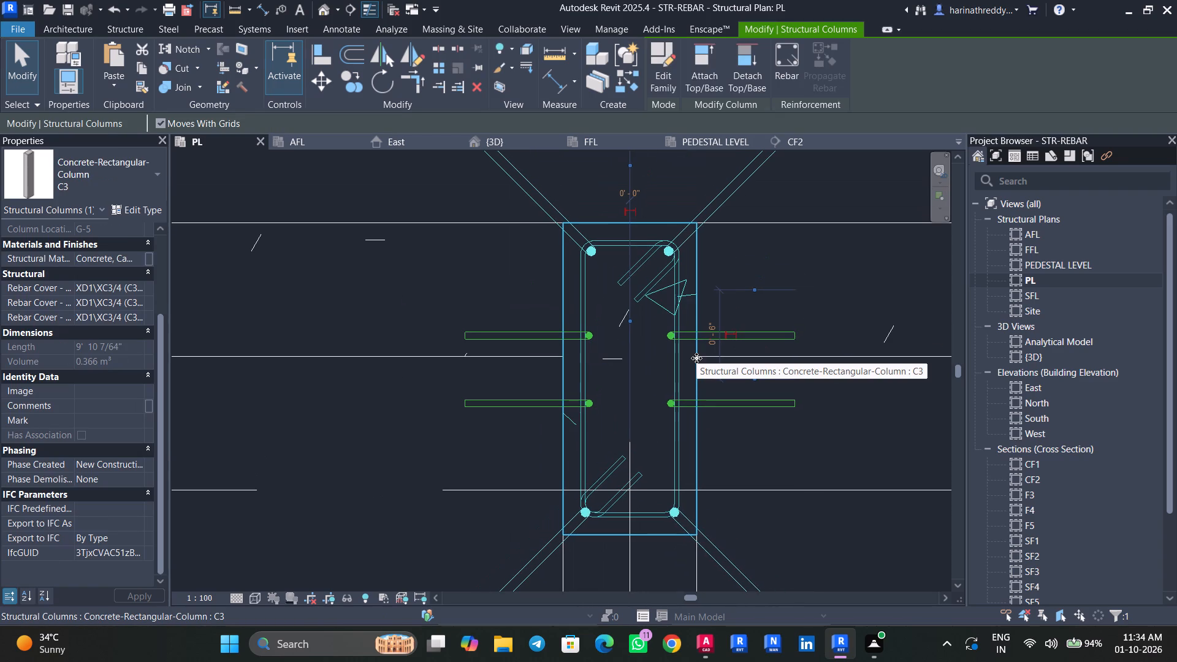
pyautogui.click(788, 81)
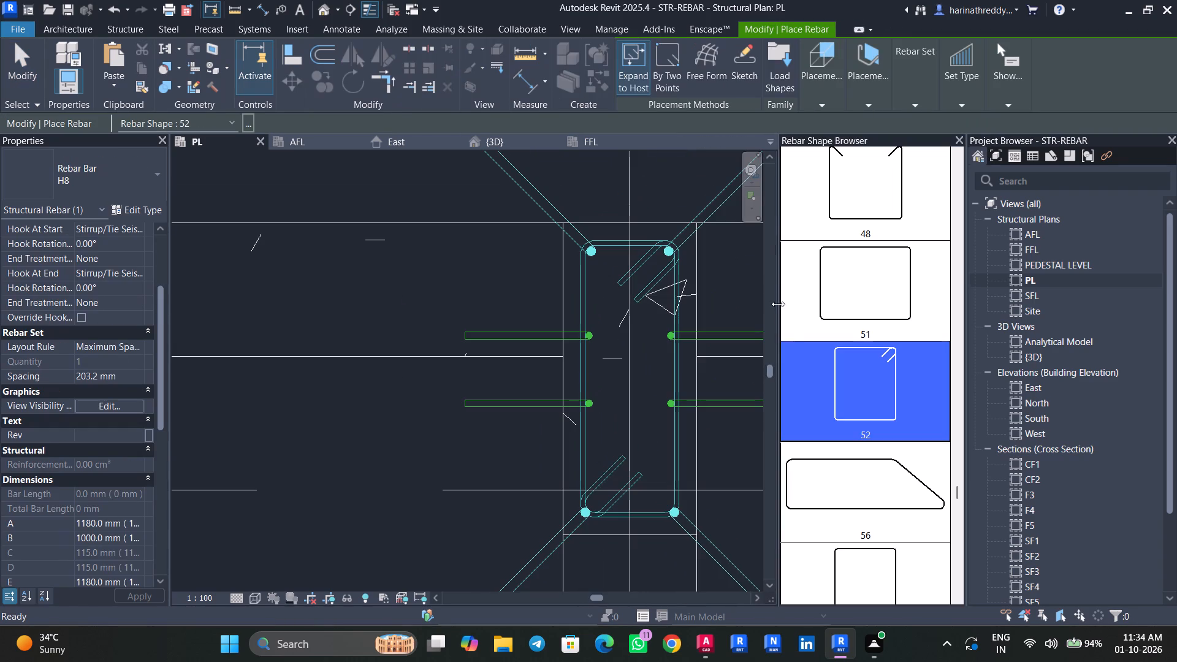
pyautogui.scroll(9, 852, 296)
pyautogui.moveTo(953, 433); pyautogui.dragTo(960, 368)
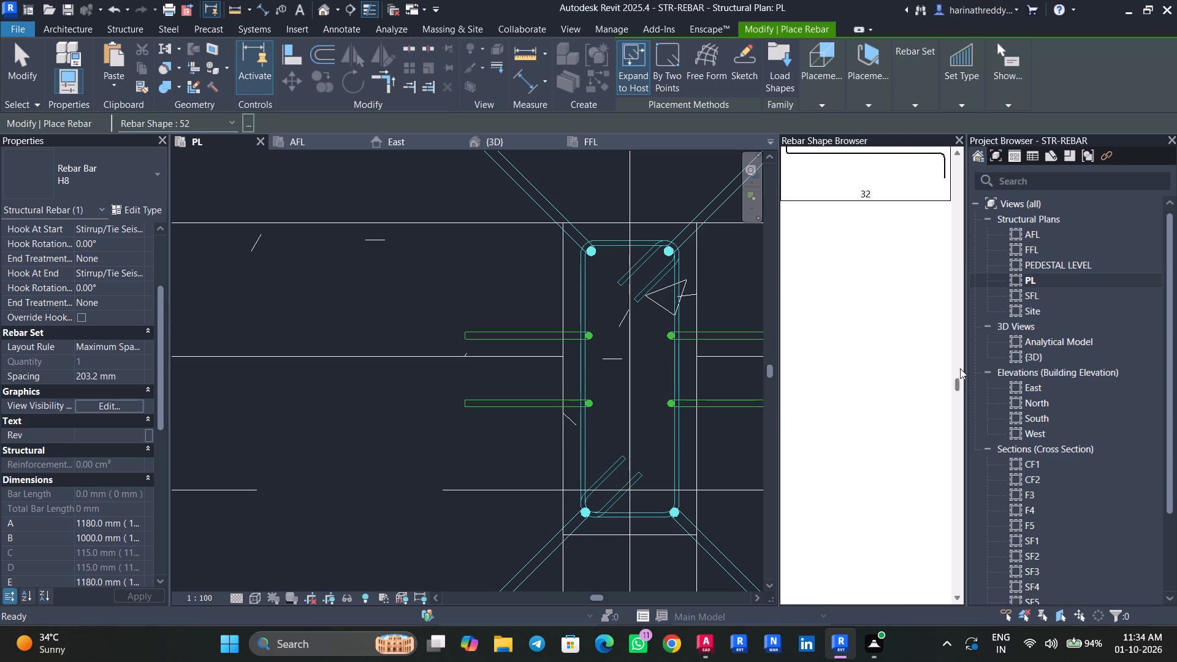
pyautogui.moveTo(960, 368); pyautogui.dragTo(978, 126)
pyautogui.click(877, 190)
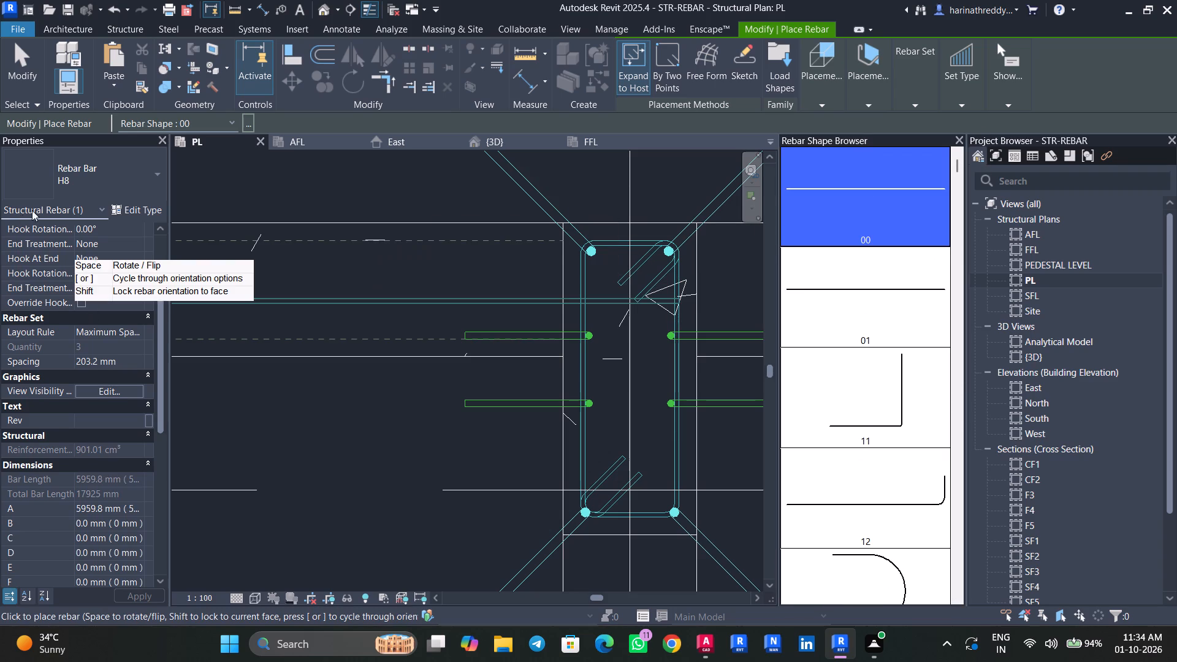
pyautogui.click(67, 187)
pyautogui.click(74, 319)
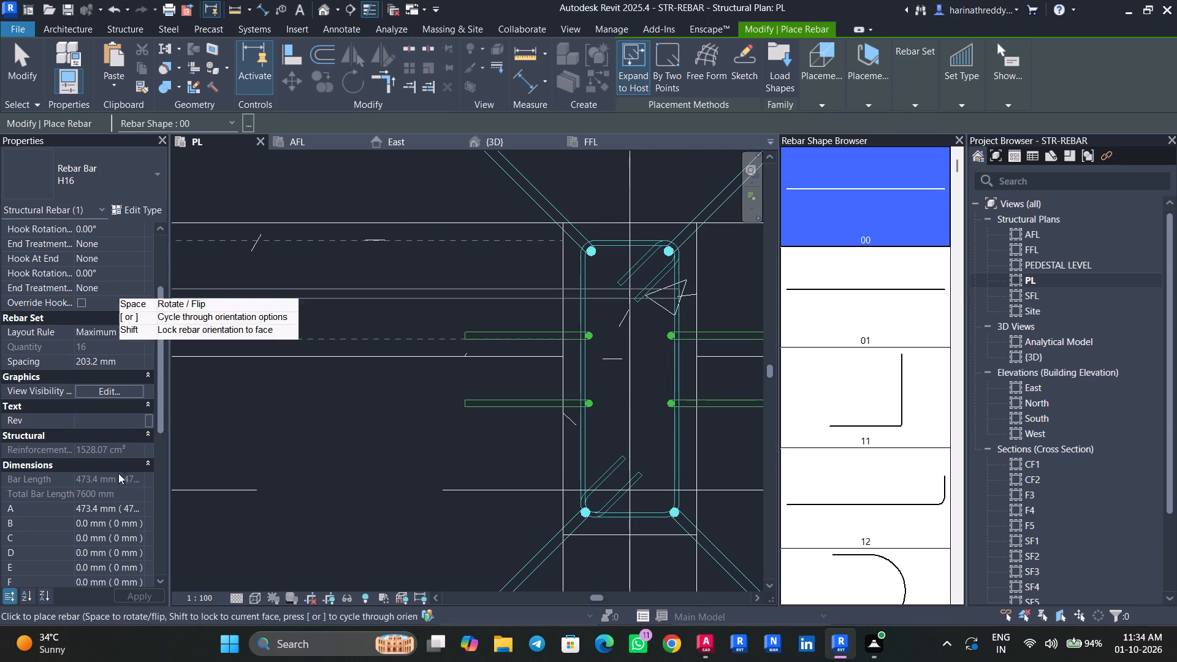
# Set the rebar placement orientation to Perpendicular to Cover and the layout rule to Single.
pyautogui.click(860, 107)
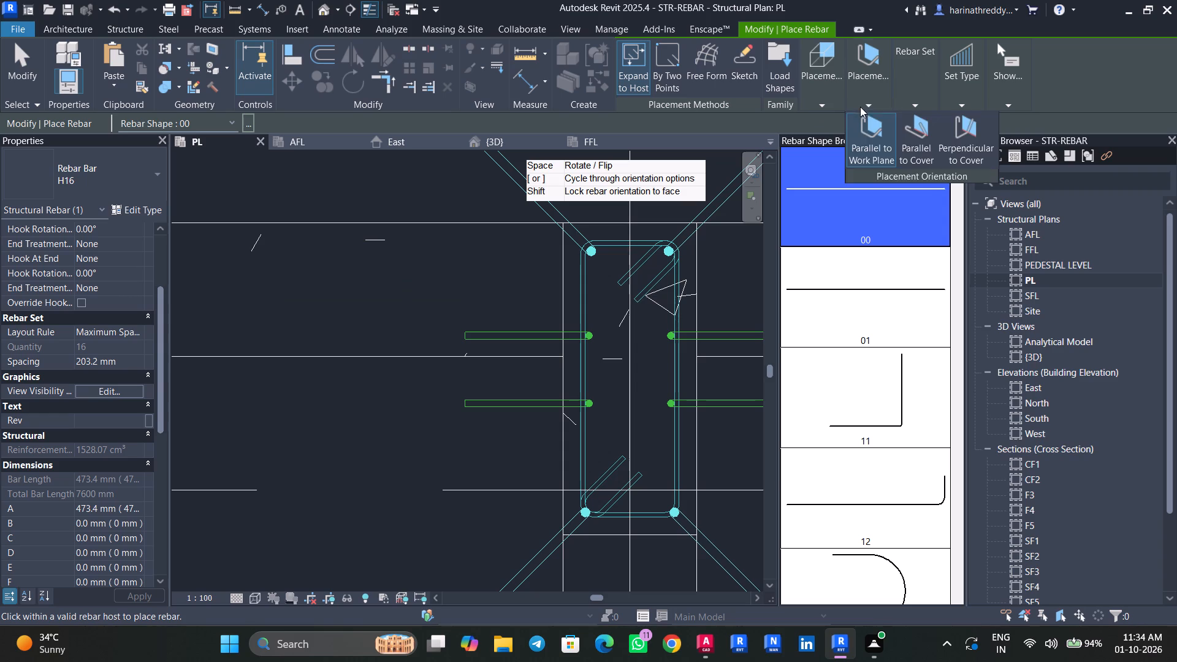
pyautogui.click(866, 138)
pyautogui.click(967, 136)
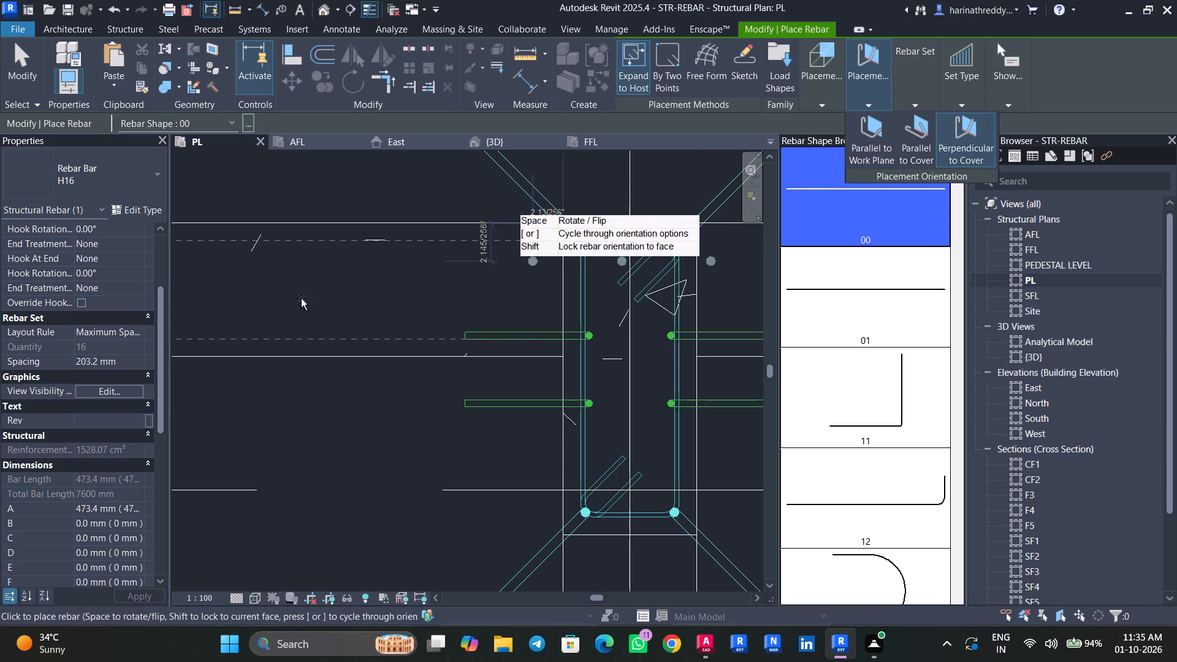
pyautogui.click(136, 332)
pyautogui.click(115, 347)
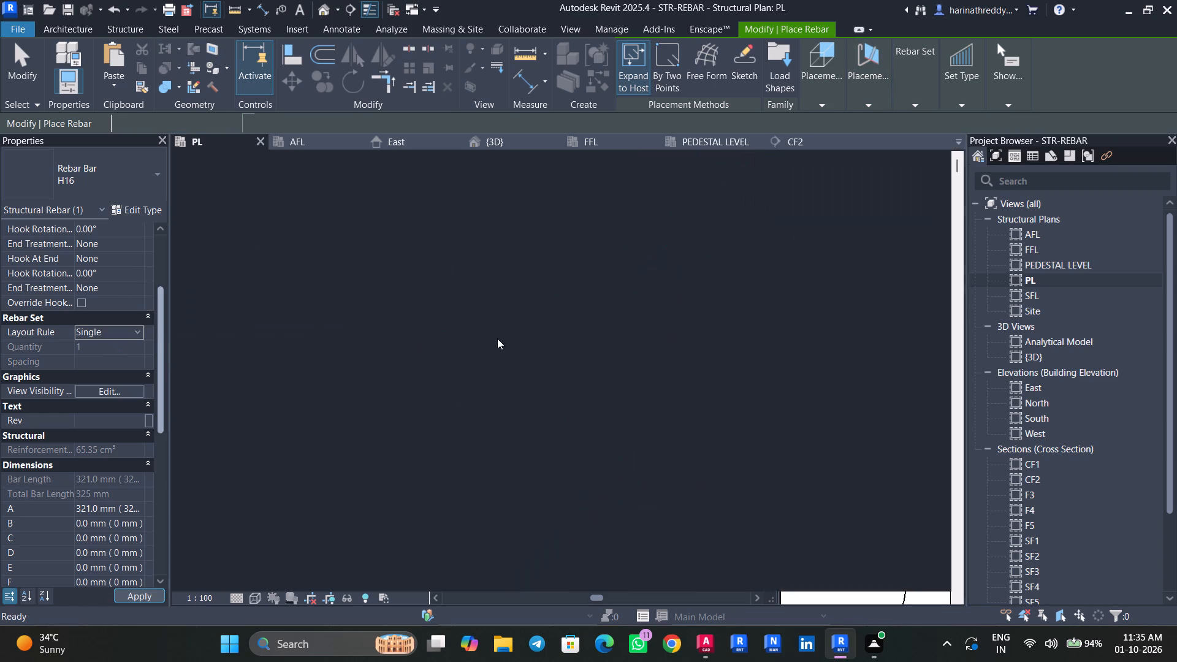
# Place two single straight H16 vertical bars in the C3 column, directly below its two upper corner bars.
pyautogui.scroll(8, 601, 251)
pyautogui.moveTo(598, 259); pyautogui.dragTo(546, 326, button='middle')
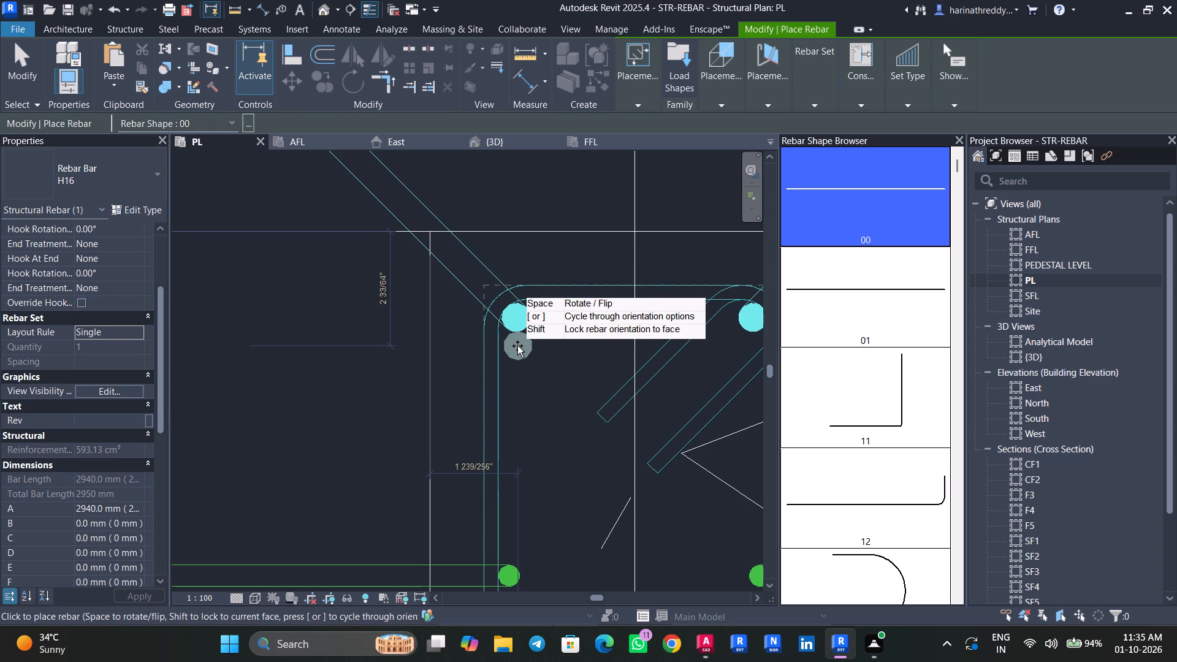
pyautogui.click(517, 346)
pyautogui.moveTo(621, 356); pyautogui.dragTo(463, 359, button='middle')
pyautogui.scroll(1, 605, 347)
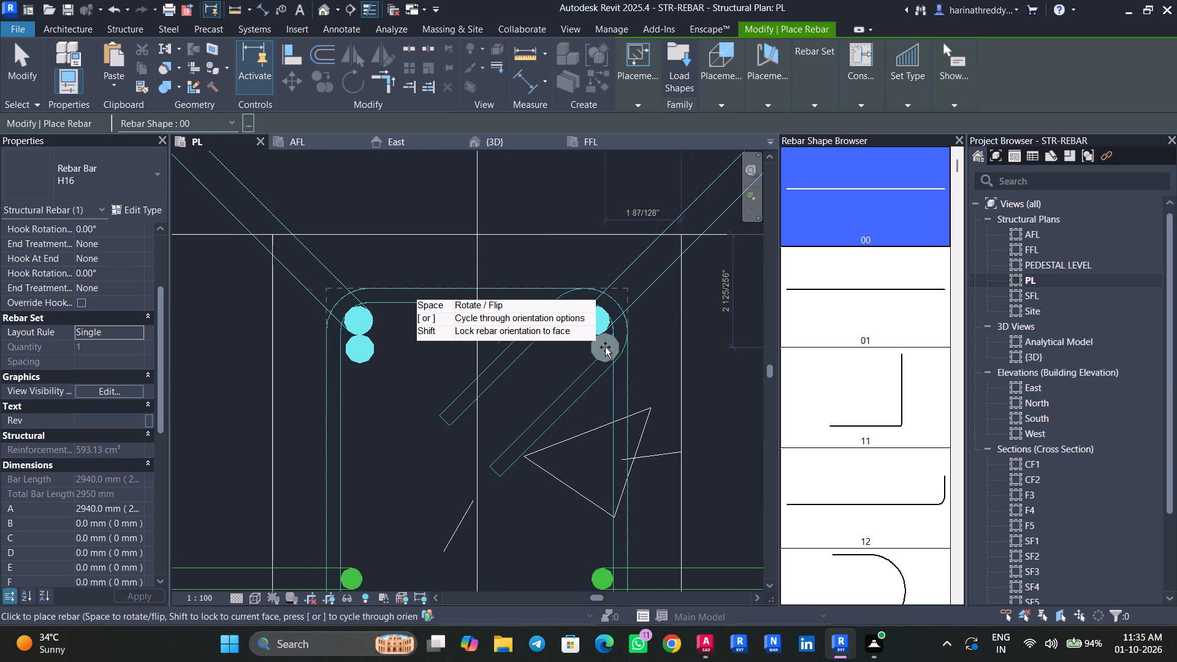
pyautogui.scroll(2, 605, 347)
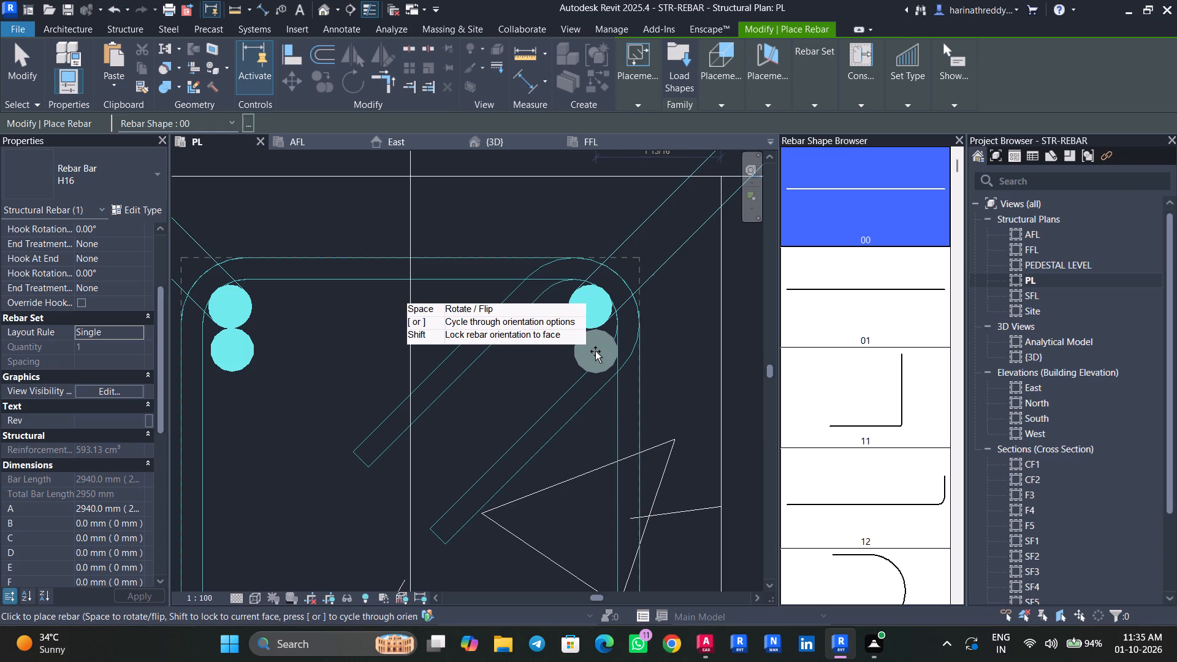
pyautogui.click(595, 351)
pyautogui.press('Escape')
pyautogui.press('Escape')
pyautogui.press('Escape')
# Nudge the new upper-left straight bar two increments outward toward the stirrup's left leg.
pyautogui.click(245, 350)
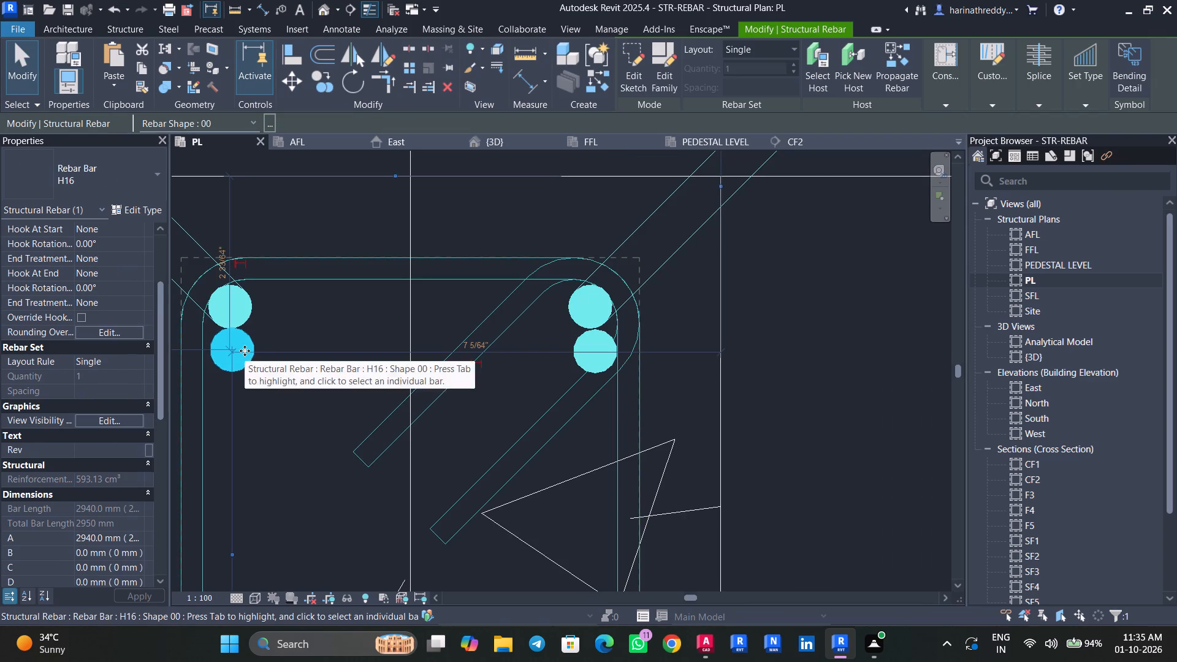
pyautogui.press('Left')
pyautogui.press('Left')
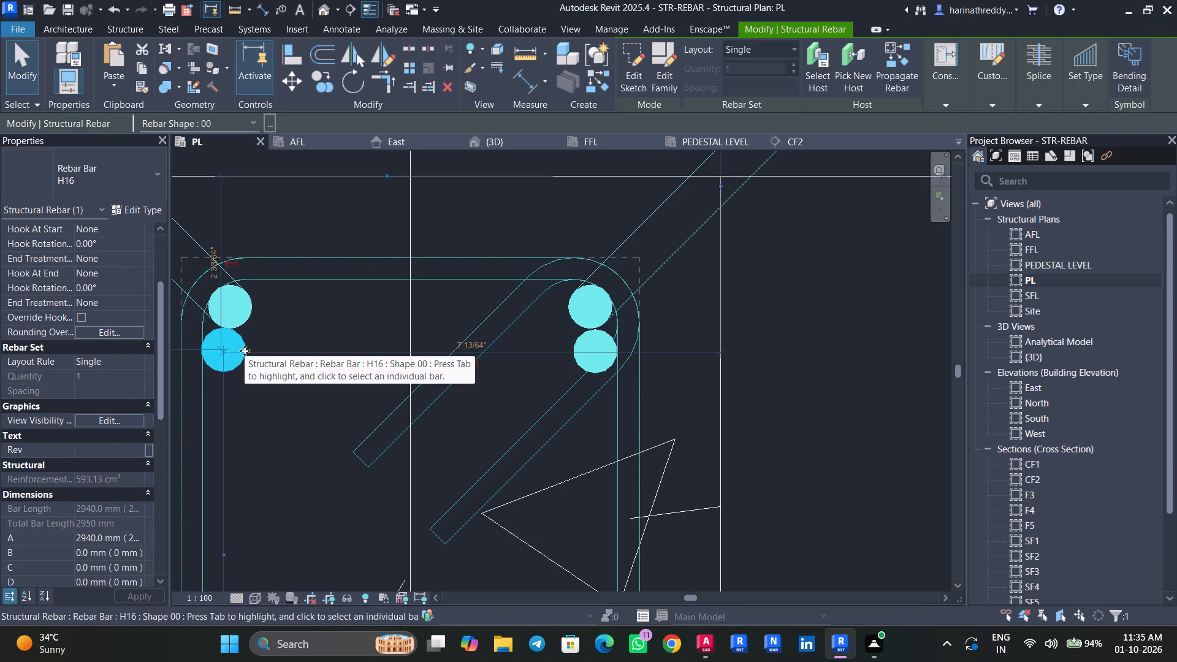
# Save the project.
pyautogui.scroll(-5, 297, 357)
pyautogui.moveTo(298, 357); pyautogui.dragTo(318, 314, button='middle')
pyautogui.hotkey('ctrl', 's')
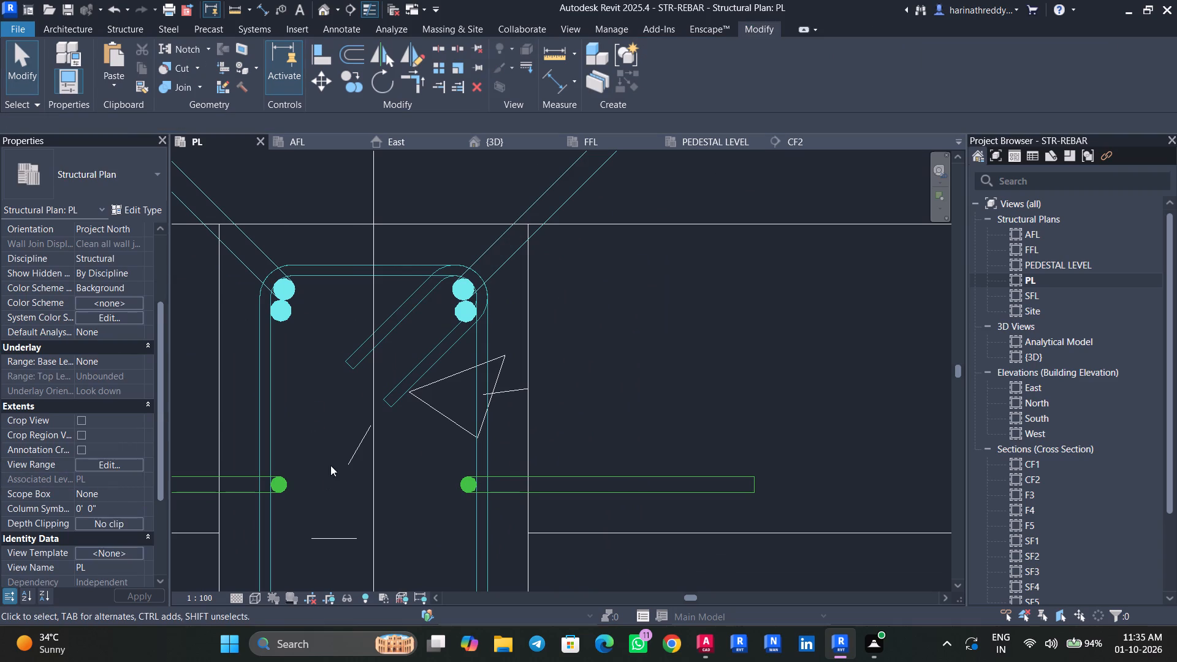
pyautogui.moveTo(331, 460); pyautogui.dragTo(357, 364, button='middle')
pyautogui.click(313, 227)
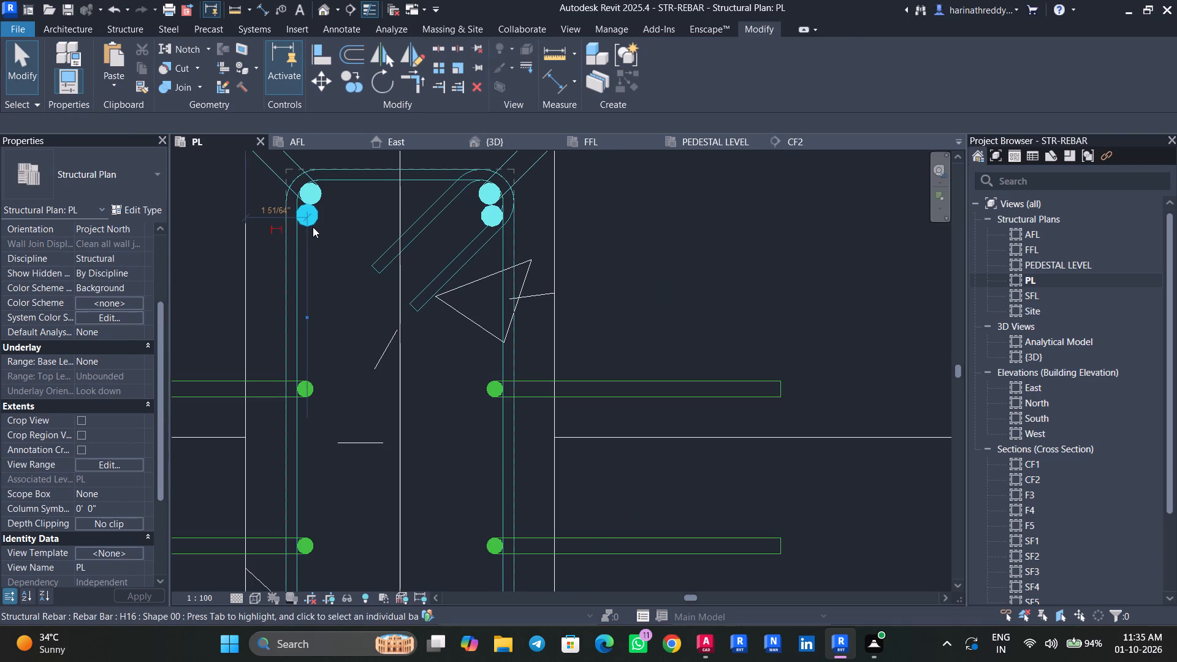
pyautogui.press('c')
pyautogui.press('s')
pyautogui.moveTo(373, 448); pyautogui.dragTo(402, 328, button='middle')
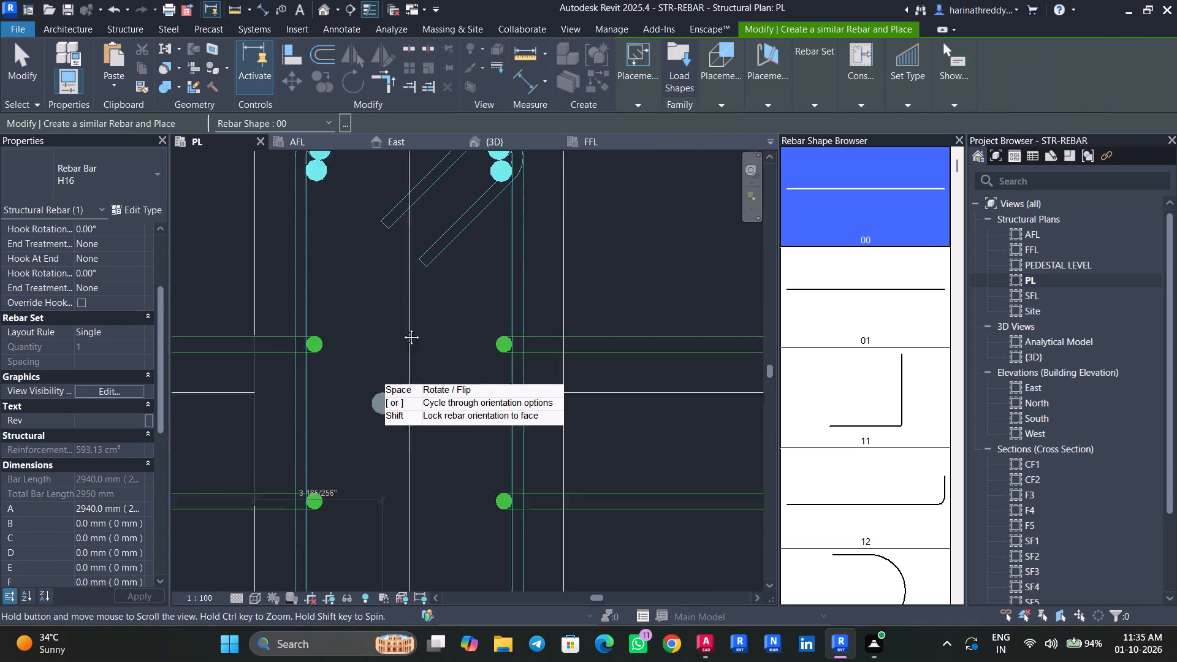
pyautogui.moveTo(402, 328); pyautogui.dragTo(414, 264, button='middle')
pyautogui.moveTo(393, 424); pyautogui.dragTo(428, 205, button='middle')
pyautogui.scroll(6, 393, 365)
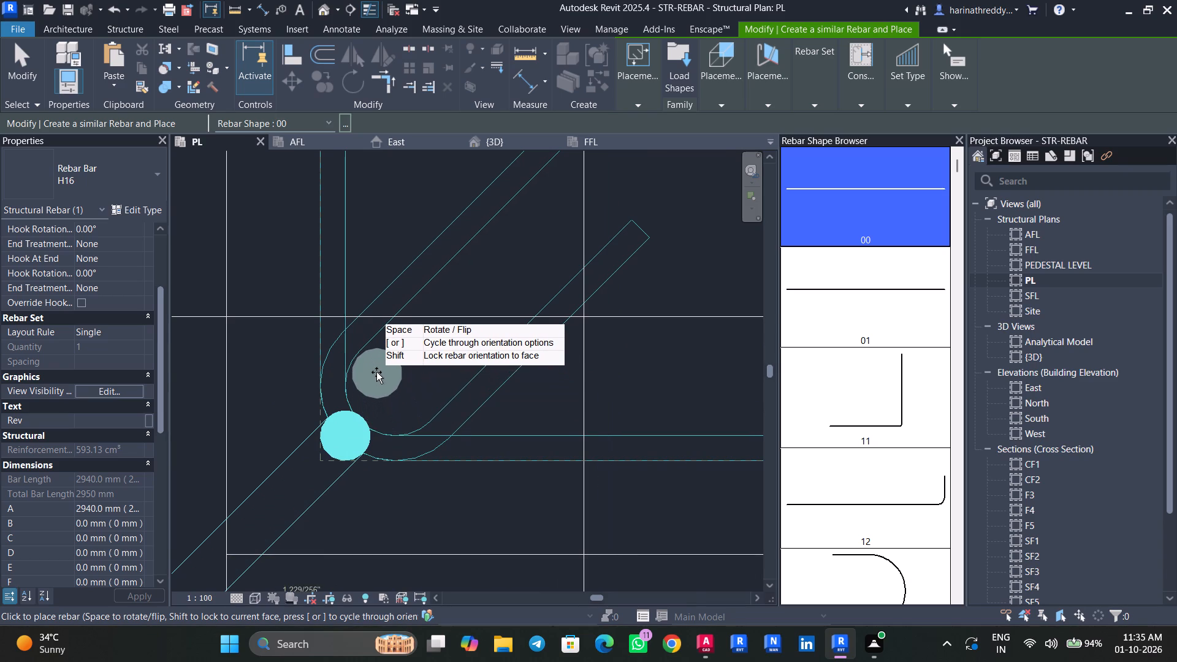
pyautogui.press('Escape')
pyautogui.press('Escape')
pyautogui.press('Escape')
# Move the two lower corner H16 shape 11 bars inward so they sit inside the stirrup's bends.
pyautogui.click(349, 464)
pyautogui.moveTo(348, 430); pyautogui.dragTo(375, 407)
pyautogui.moveTo(376, 403); pyautogui.dragTo(383, 399)
pyautogui.click(377, 401)
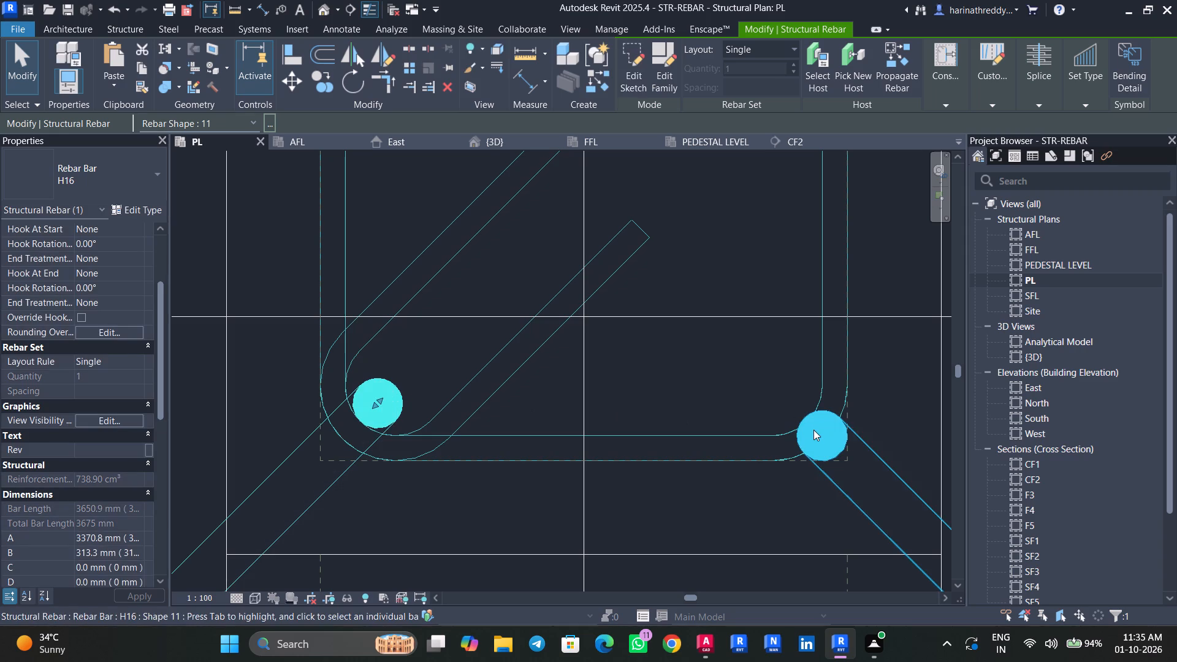
pyautogui.click(815, 433)
pyautogui.press('Escape')
pyautogui.click(815, 436)
pyautogui.moveTo(820, 430); pyautogui.dragTo(798, 414)
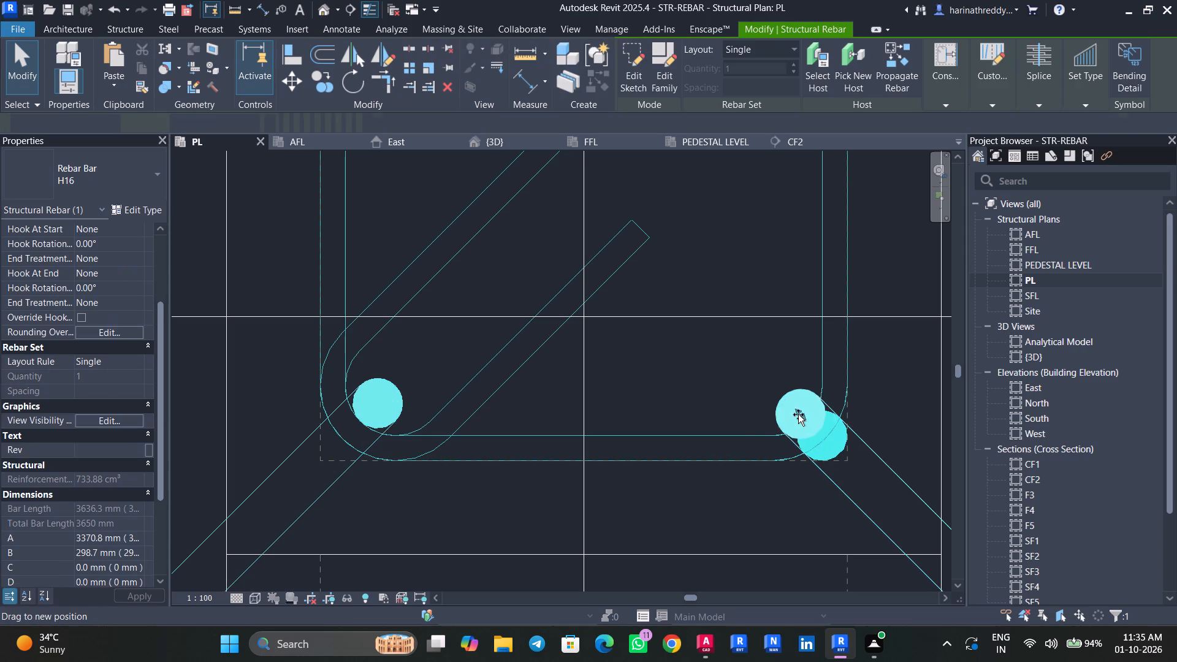
pyautogui.moveTo(798, 414); pyautogui.dragTo(788, 405)
pyautogui.press('Escape')
pyautogui.press('Escape')
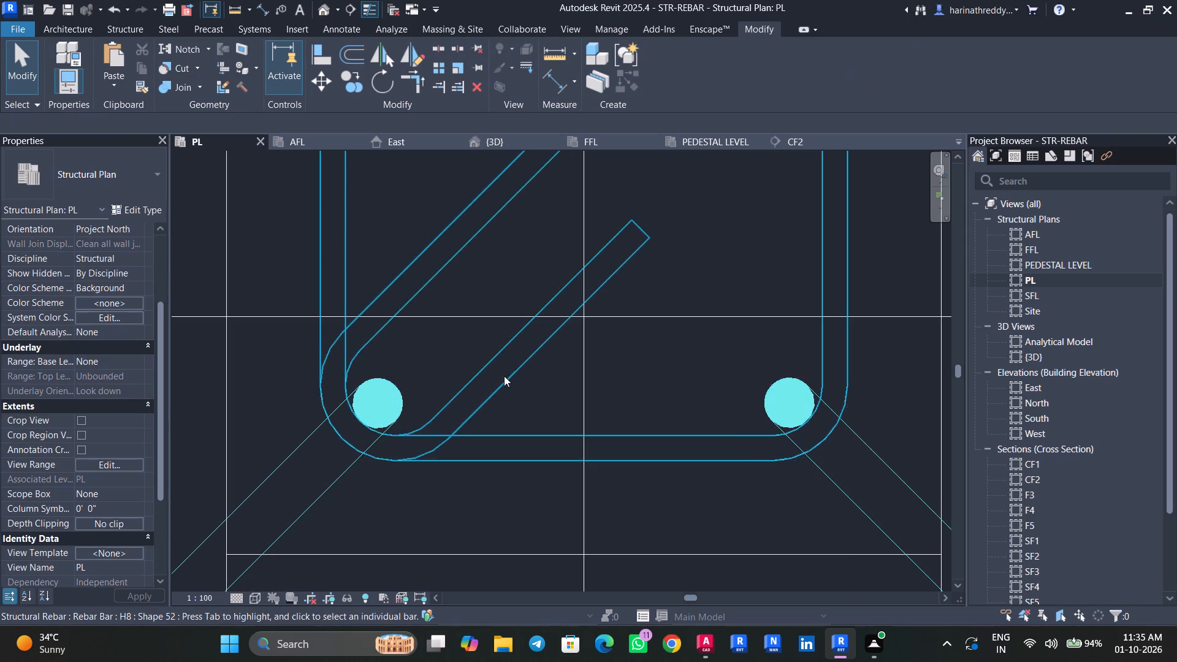
# Place two single straight H16 vertical bars in the C3 column, directly above its two lower corner bars.
pyautogui.scroll(-7, 504, 376)
pyautogui.moveTo(528, 221); pyautogui.dragTo(525, 498, button='middle')
pyautogui.click(455, 169)
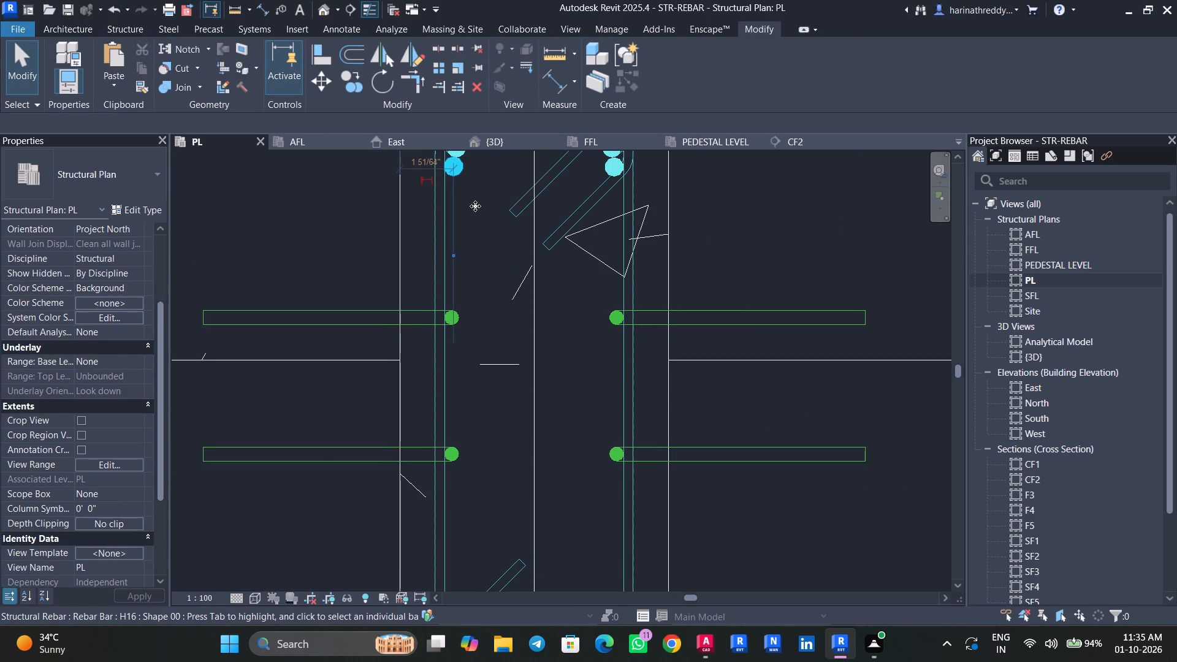
pyautogui.press('c')
pyautogui.press('s')
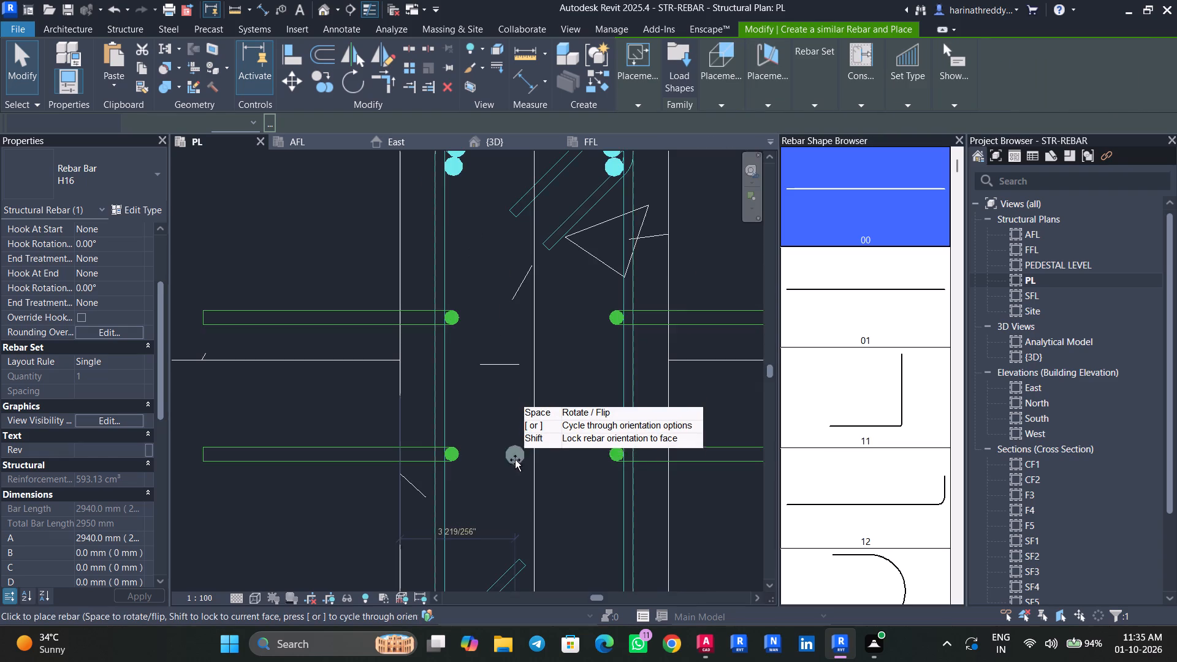
pyautogui.moveTo(513, 457); pyautogui.dragTo(512, 291, button='middle')
pyautogui.scroll(2, 465, 454)
pyautogui.scroll(-1, 465, 456)
pyautogui.scroll(3, 465, 456)
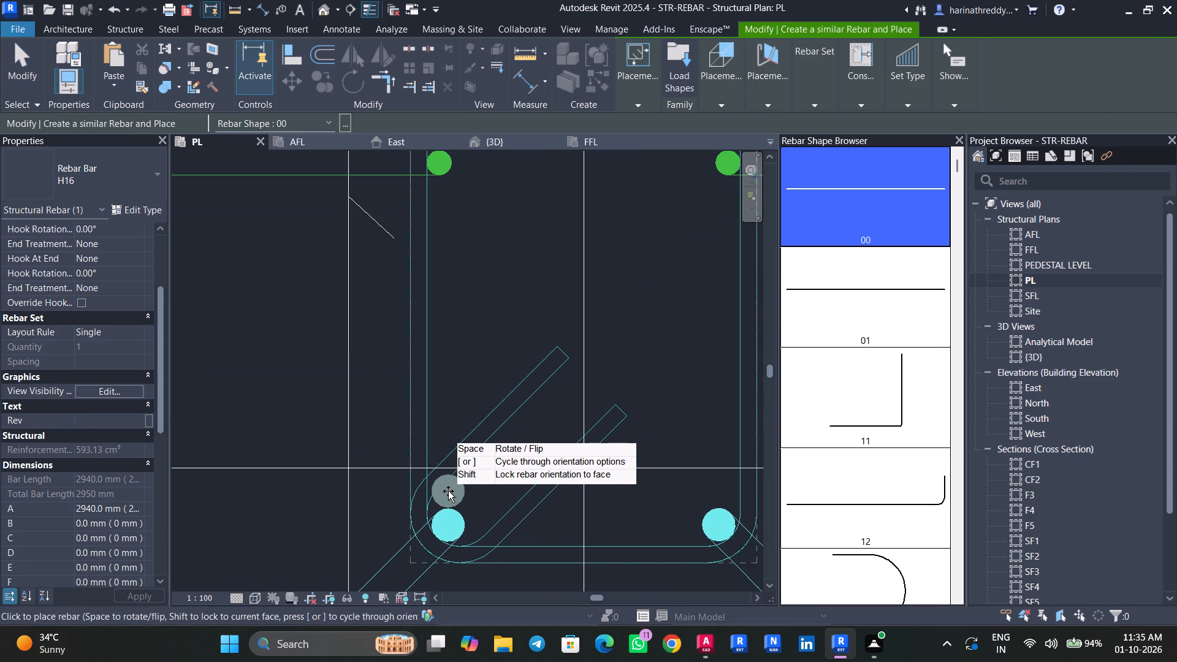
pyautogui.click(448, 491)
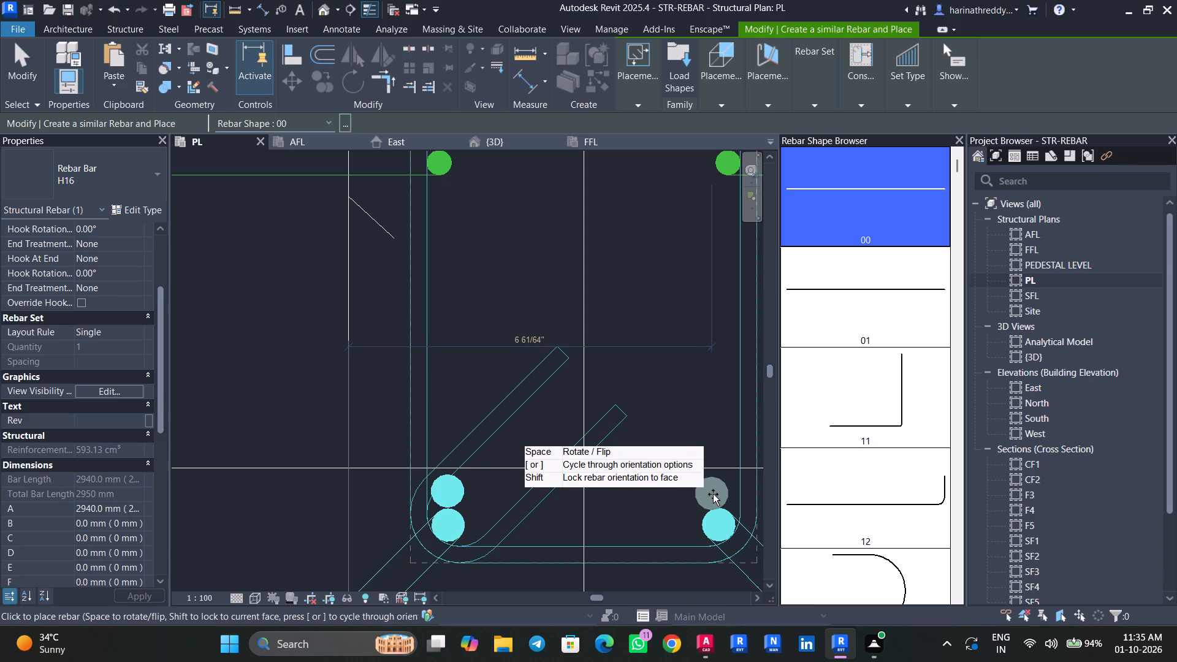
pyautogui.click(718, 492)
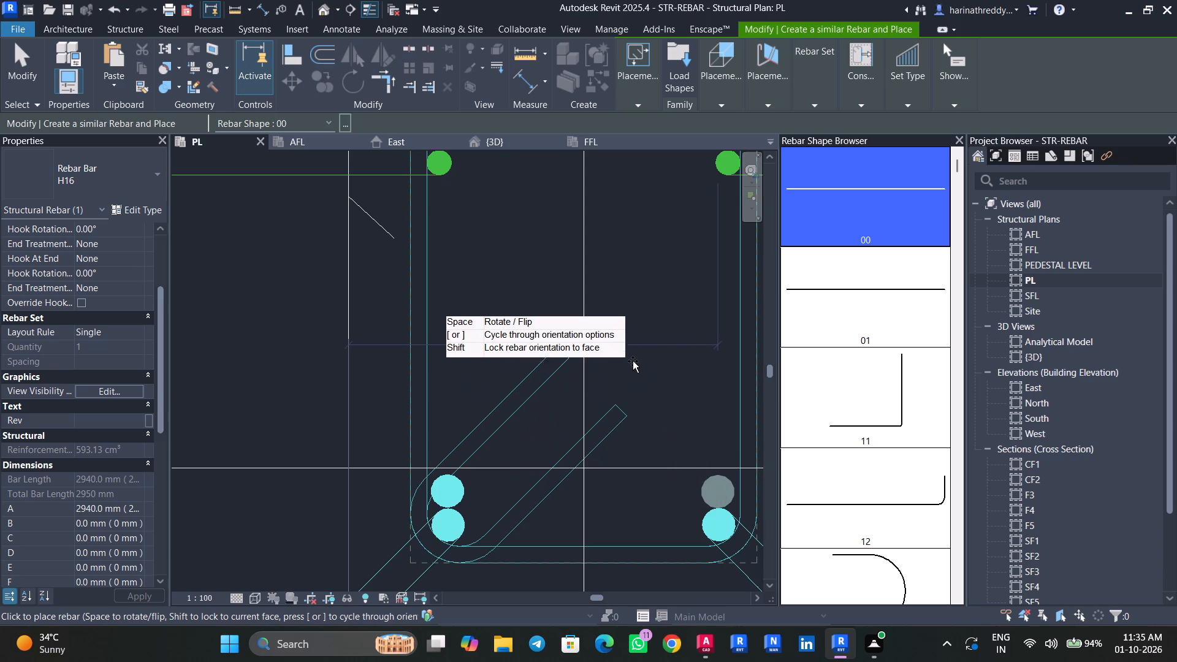
pyautogui.press('Escape')
pyautogui.press('Escape')
pyautogui.press('Escape')
# Place two single straight H12 vertical bars directly above the two intermediate bars along the C3 column's left face.
pyautogui.moveTo(606, 356); pyautogui.dragTo(569, 498, button='middle')
pyautogui.scroll(-4, 464, 470)
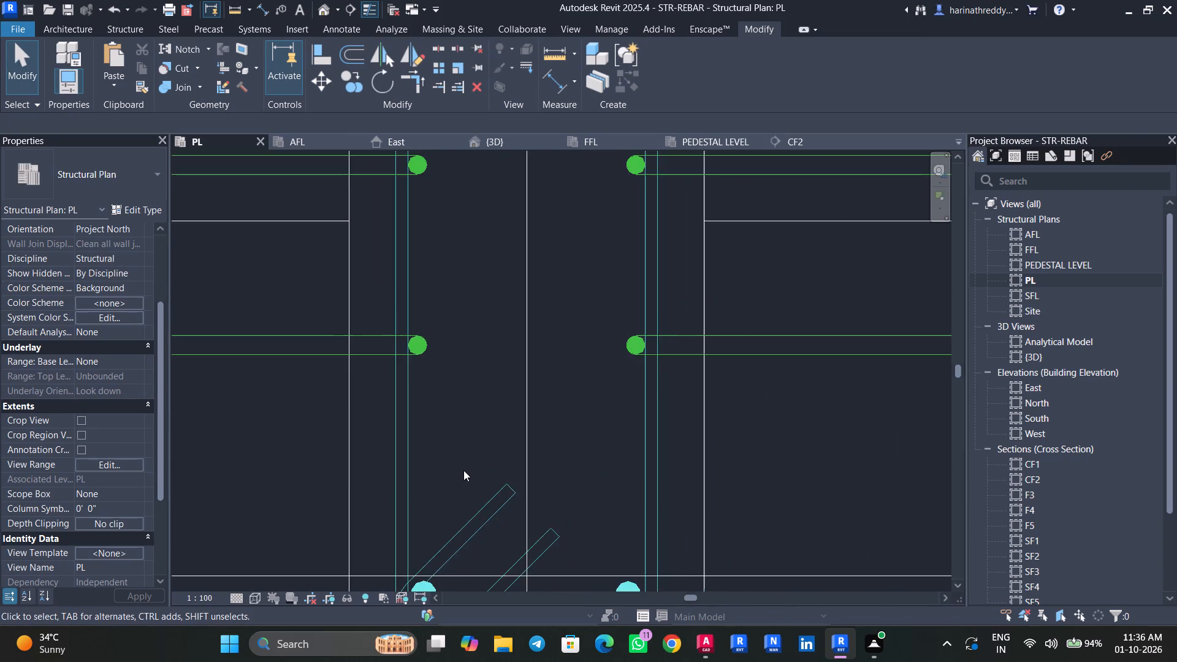
pyautogui.click(443, 561)
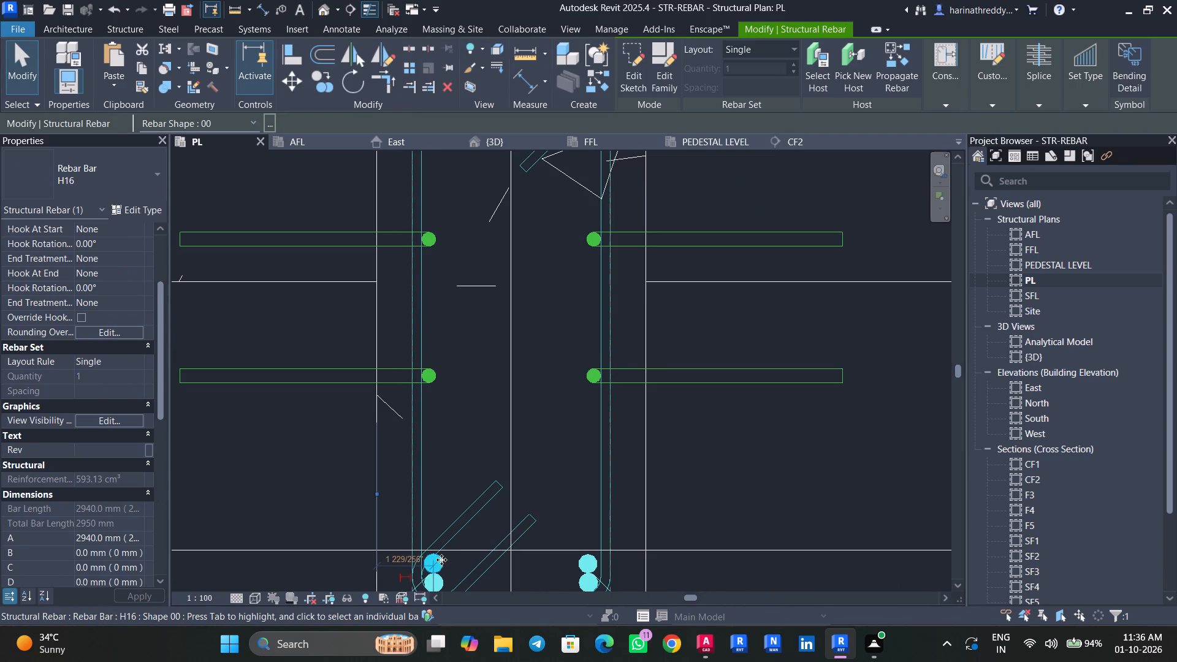
pyautogui.press('c')
pyautogui.press('s')
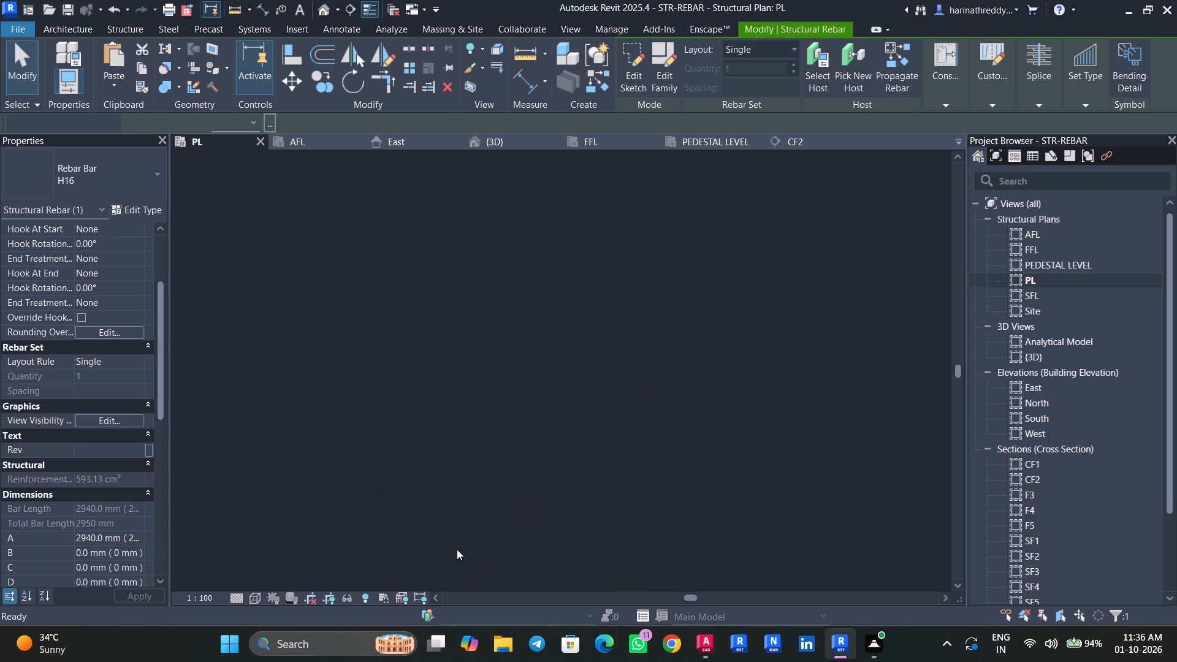
pyautogui.click(99, 172)
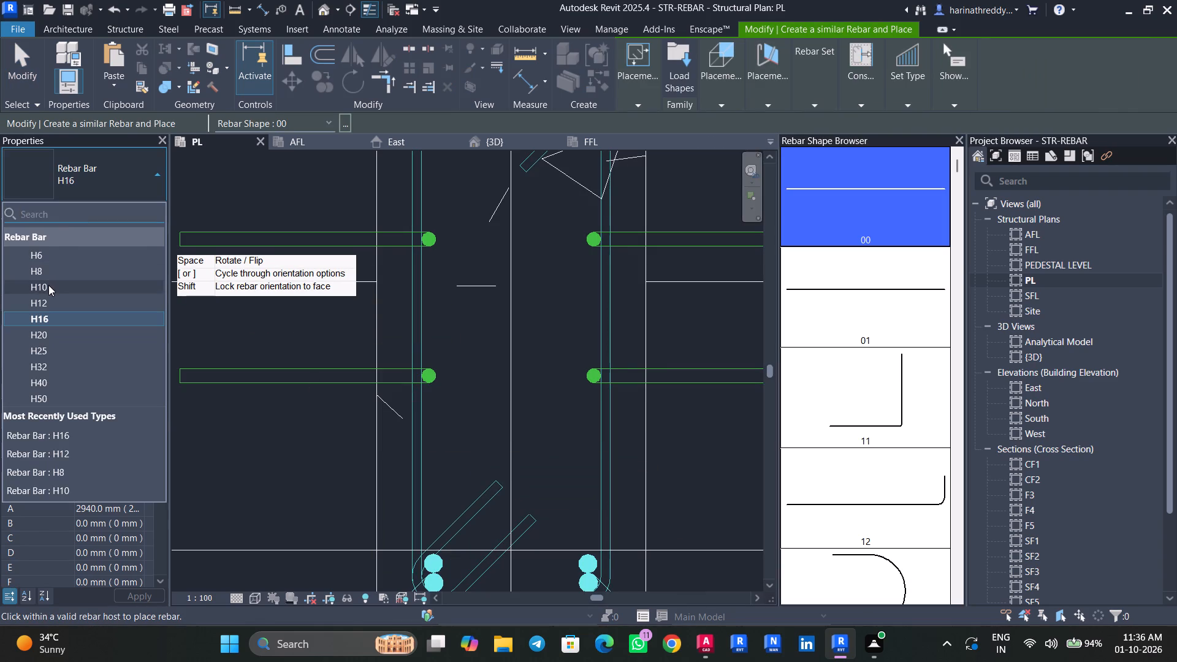
pyautogui.click(52, 299)
pyautogui.scroll(3, 425, 353)
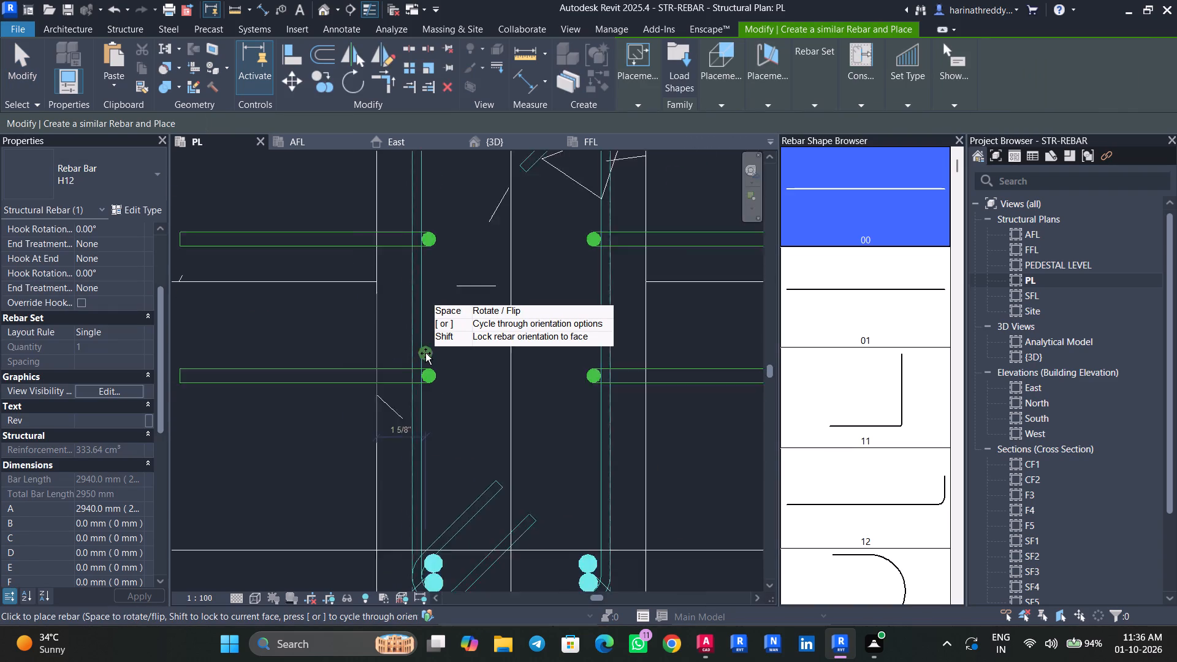
pyautogui.scroll(3, 425, 353)
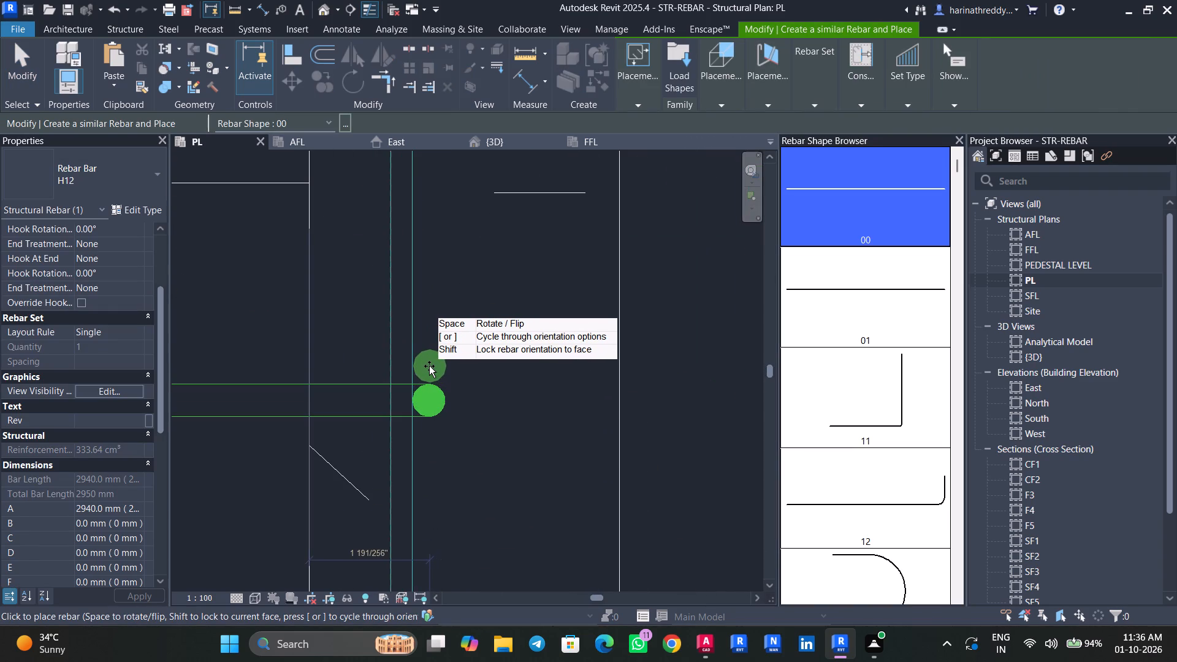
pyautogui.click(429, 366)
pyautogui.moveTo(442, 205); pyautogui.dragTo(434, 503, button='middle')
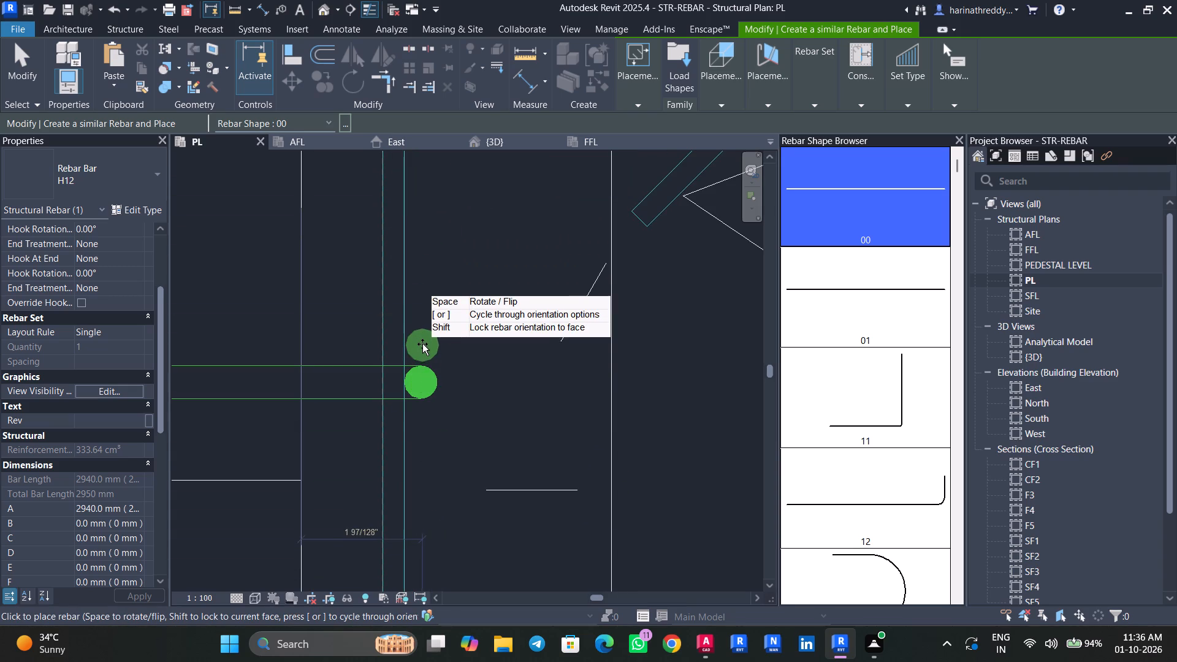
pyautogui.click(421, 348)
# Place two single straight H12 vertical bars directly above the two intermediate bars along the C3 column's right face.
pyautogui.moveTo(595, 364); pyautogui.dragTo(283, 368, button='middle')
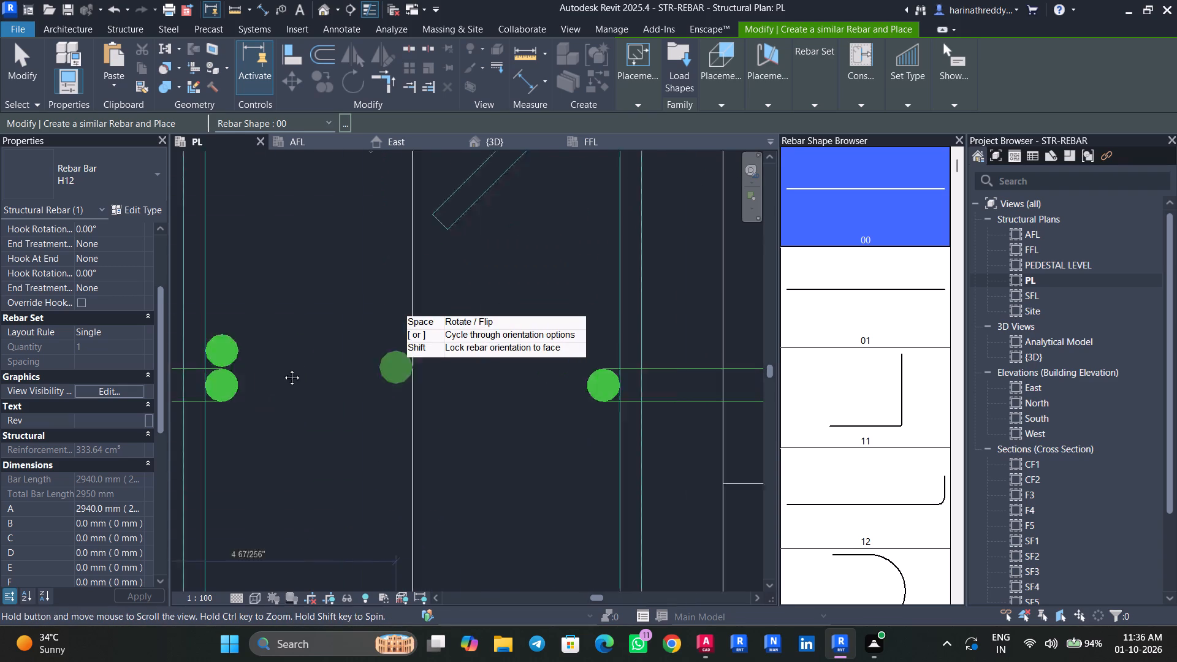
pyautogui.moveTo(283, 368); pyautogui.dragTo(259, 370, button='middle')
pyautogui.scroll(-7, 471, 380)
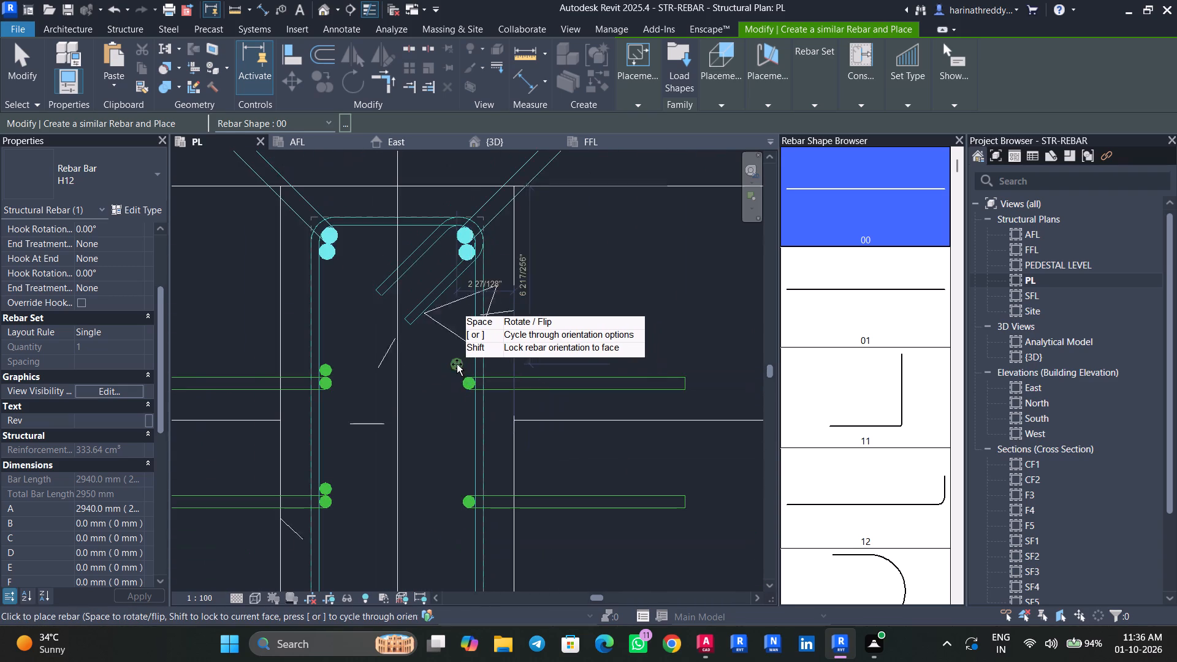
pyautogui.scroll(9, 457, 364)
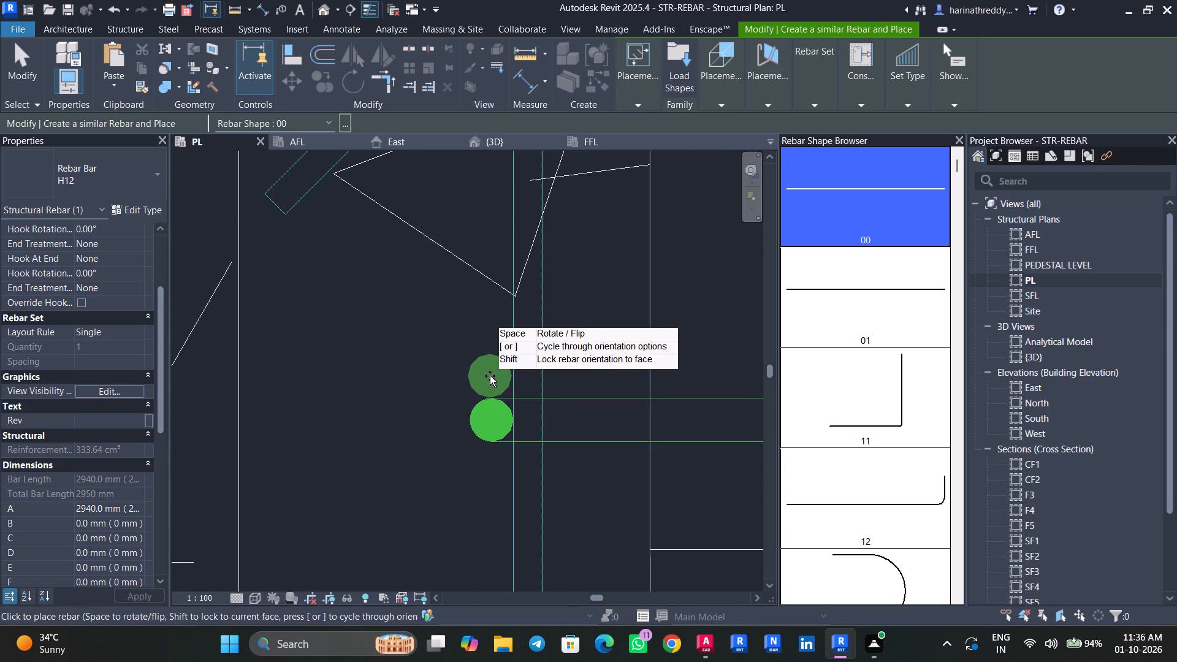
pyautogui.click(490, 375)
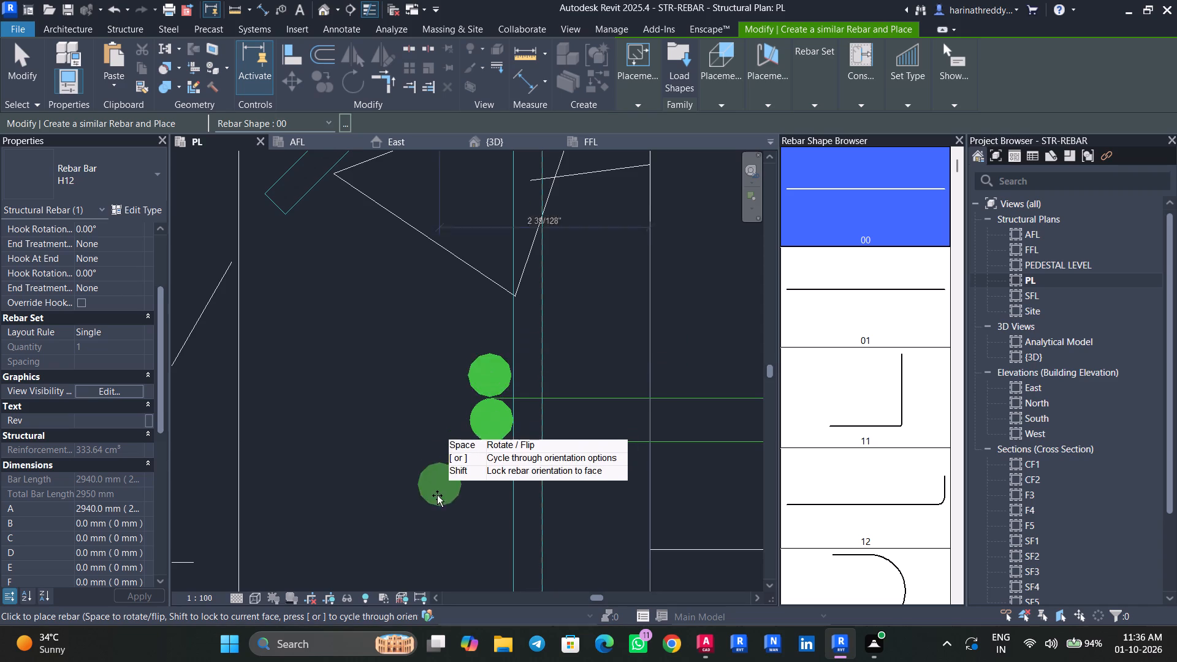
pyautogui.scroll(1, 437, 496)
pyautogui.moveTo(437, 494); pyautogui.dragTo(430, 267, button='middle')
pyautogui.moveTo(460, 454); pyautogui.dragTo(470, 209, button='middle')
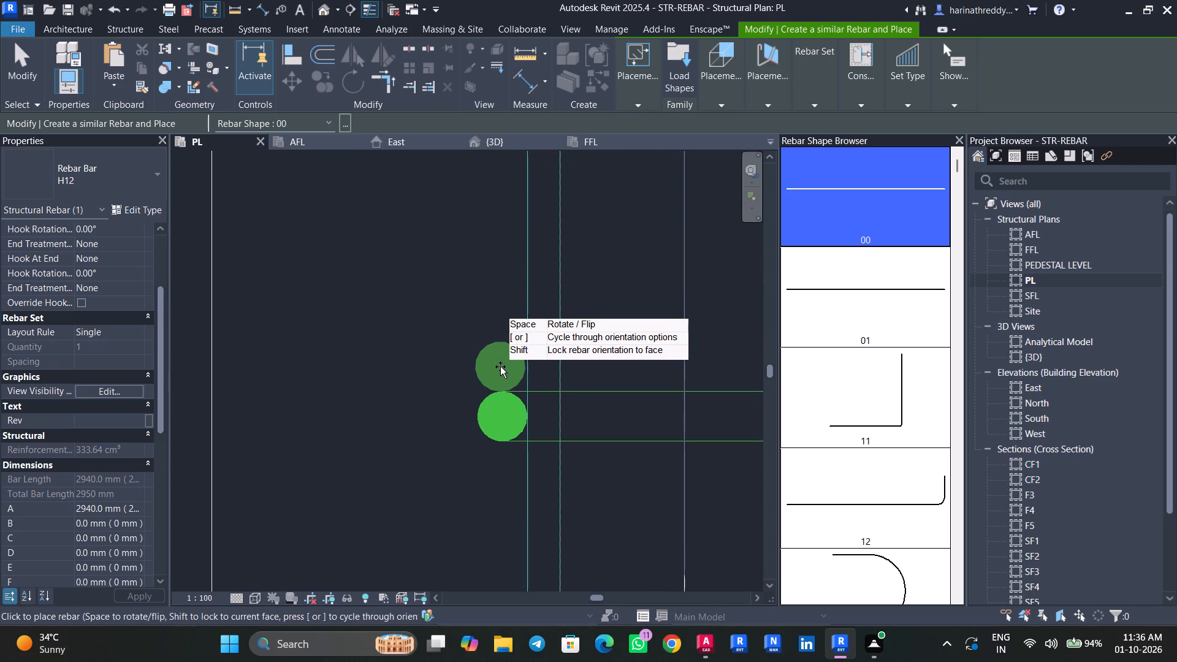
pyautogui.click(500, 367)
pyautogui.press('Escape')
pyautogui.press('Escape')
pyautogui.press('Escape')
# Compare the column's bar layout with the 21" column section in the AutoCAD TYPICAL FLOOR DETAILS drawing, checking its stirrup arrangement.
pyautogui.scroll(-2, 417, 404)
pyautogui.scroll(1, 417, 404)
pyautogui.scroll(-9, 417, 404)
pyautogui.scroll(1, 417, 399)
pyautogui.moveTo(395, 398); pyautogui.dragTo(418, 468, button='middle')
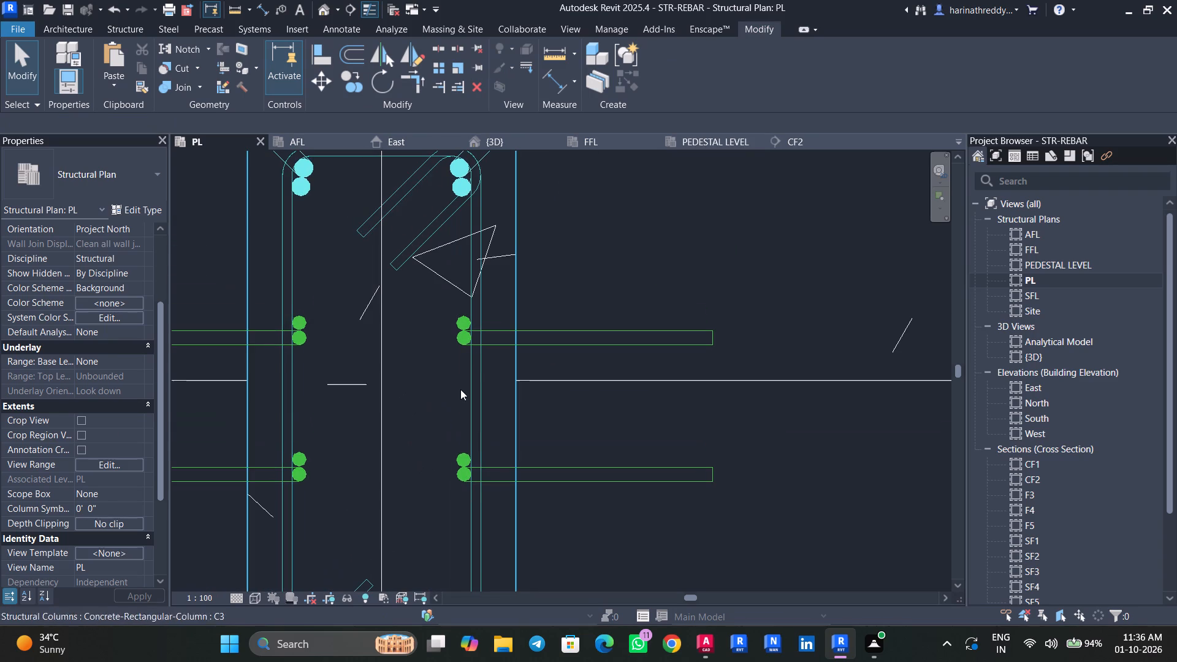
pyautogui.scroll(-5, 470, 389)
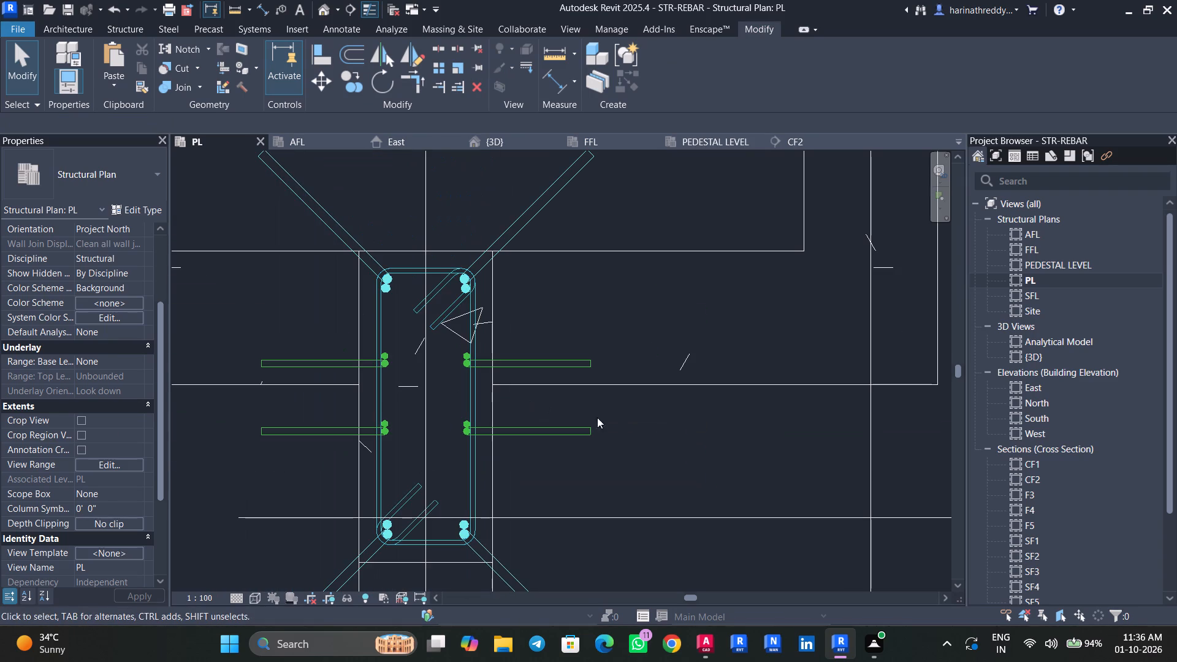
pyautogui.moveTo(713, 439); pyautogui.dragTo(746, 368, button='middle')
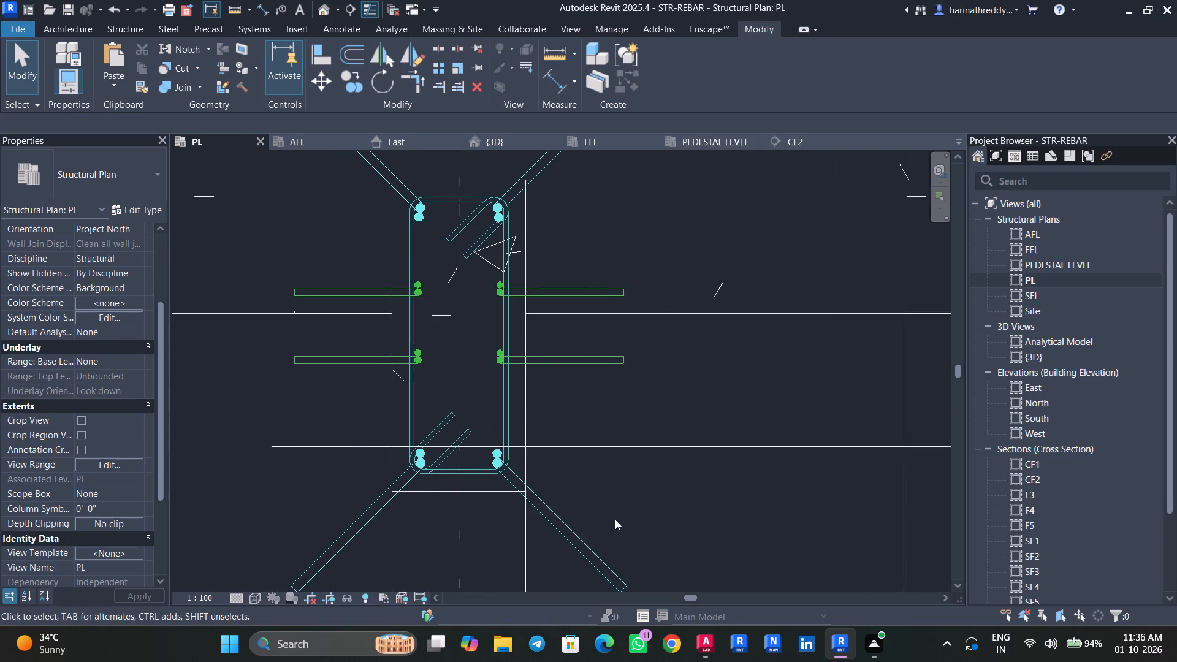
pyautogui.click(710, 649)
pyautogui.moveTo(400, 427); pyautogui.dragTo(210, 443, button='middle')
pyautogui.scroll(3, 387, 228)
pyautogui.moveTo(384, 255); pyautogui.dragTo(341, 371, button='middle')
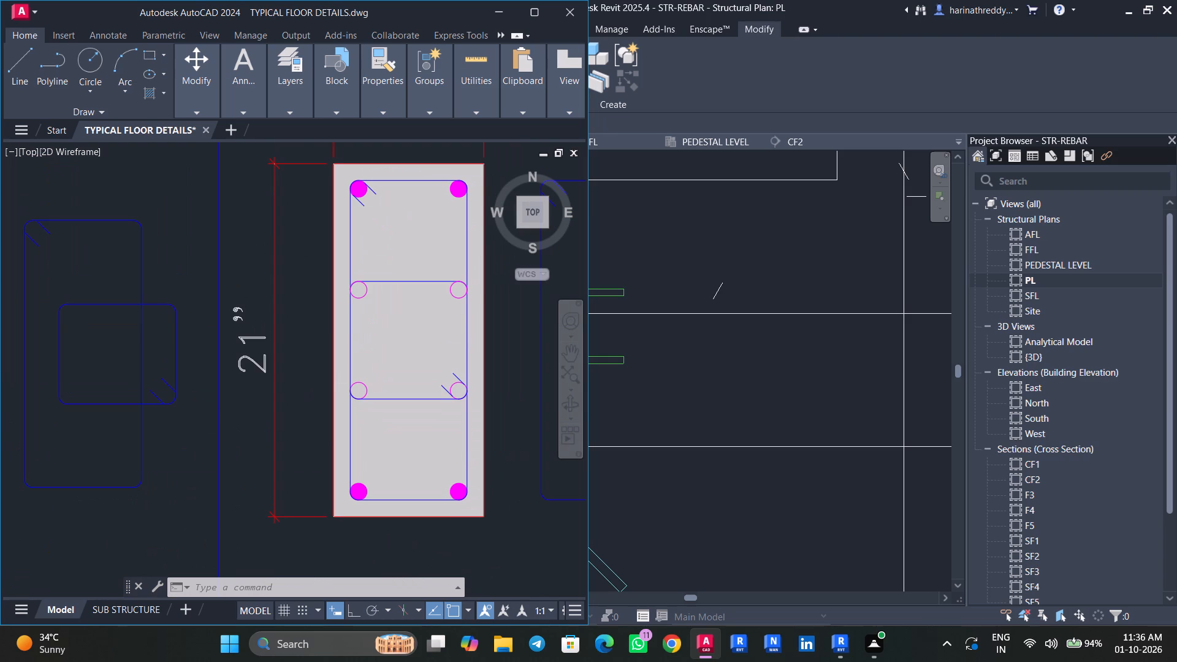
pyautogui.click(500, 12)
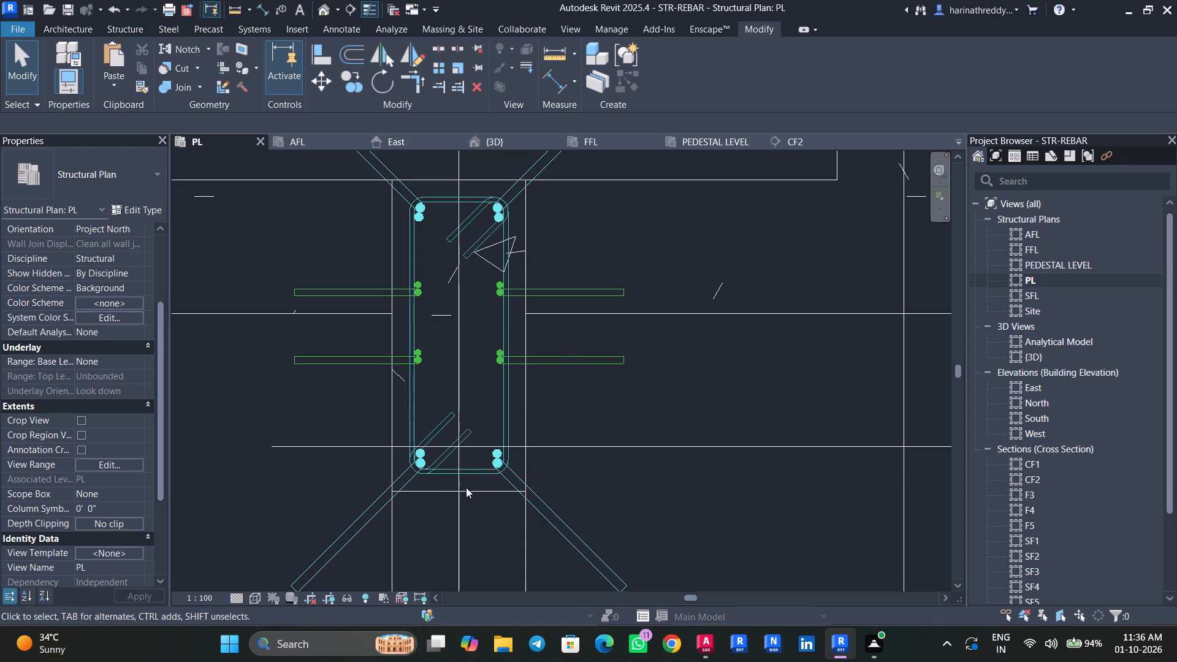
# Shorten the H8 shape 52 stirrup from both ends so it encloses only the intermediate bars of the C3 column.
pyautogui.press('Escape')
pyautogui.click(461, 472)
pyautogui.scroll(4, 459, 469)
pyautogui.moveTo(460, 465); pyautogui.dragTo(460, 354)
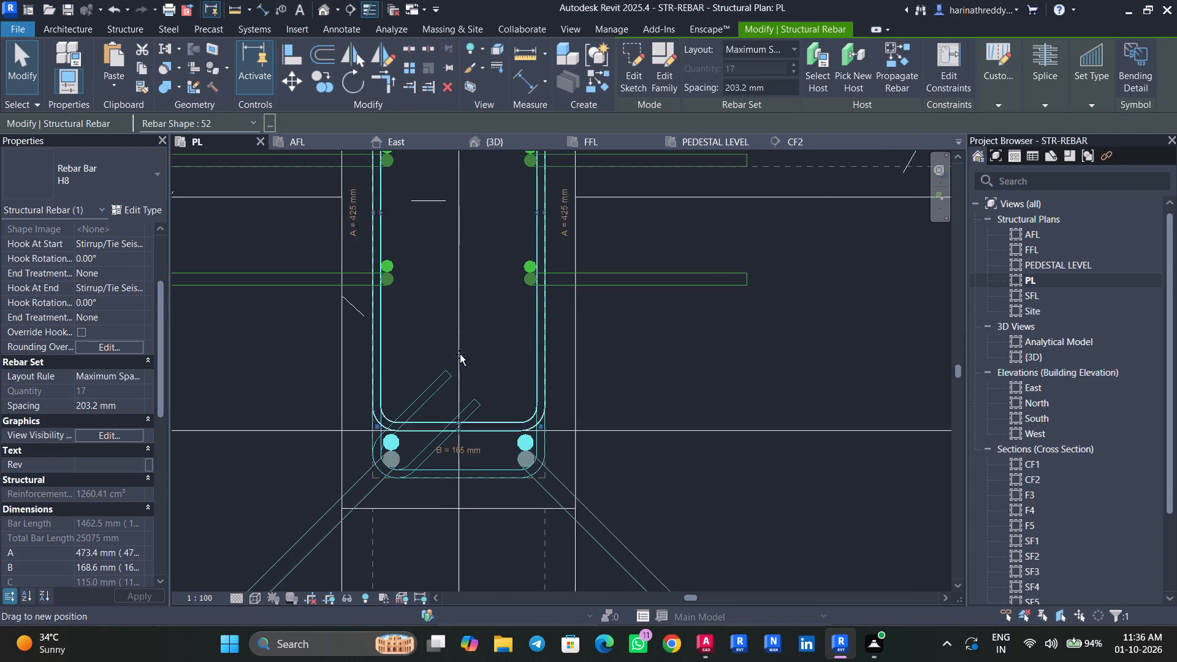
pyautogui.moveTo(460, 354); pyautogui.dragTo(460, 292)
pyautogui.moveTo(457, 243); pyautogui.dragTo(440, 468, button='middle')
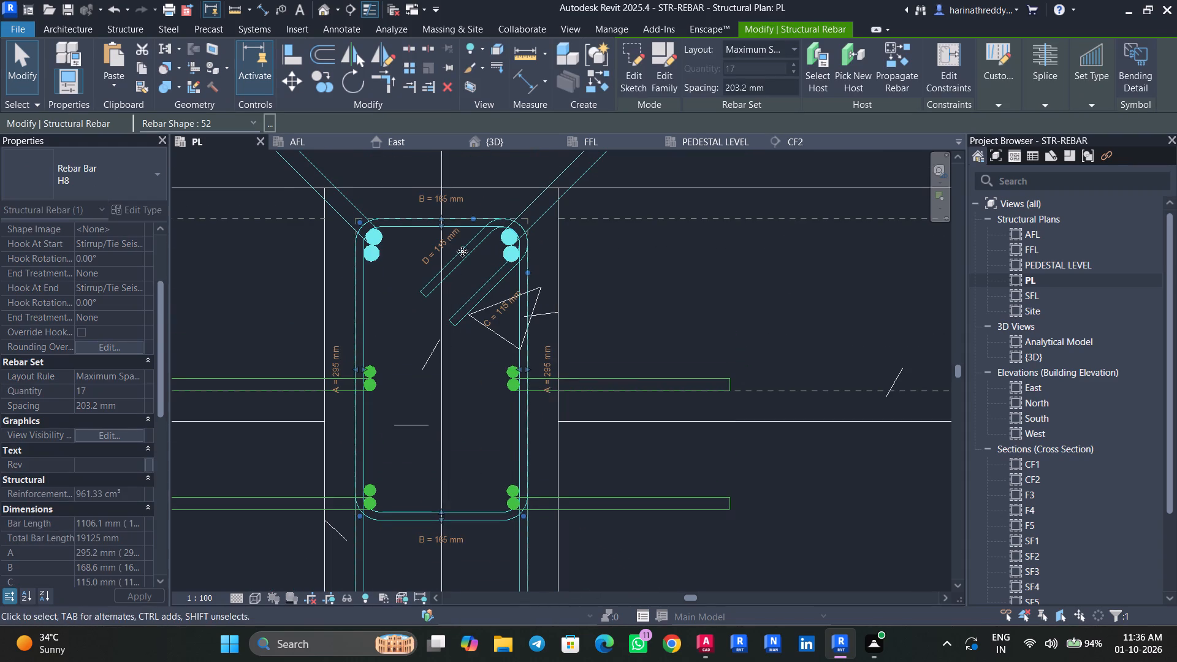
pyautogui.moveTo(440, 226); pyautogui.dragTo(445, 345)
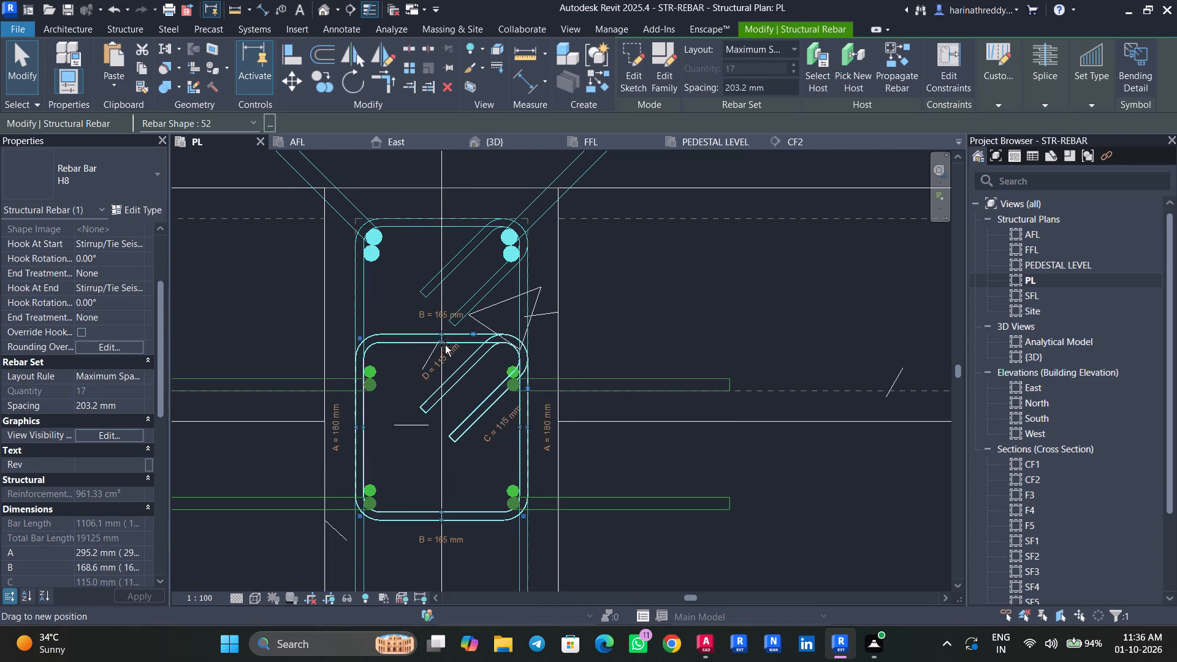
pyautogui.moveTo(445, 345); pyautogui.dragTo(448, 372)
pyautogui.press('Escape')
pyautogui.press('Escape')
# Examine the stirrup and bar arrangements of the neighbouring columns in the PL plan, returning to the C3 column at G-5.
pyautogui.scroll(-7, 386, 446)
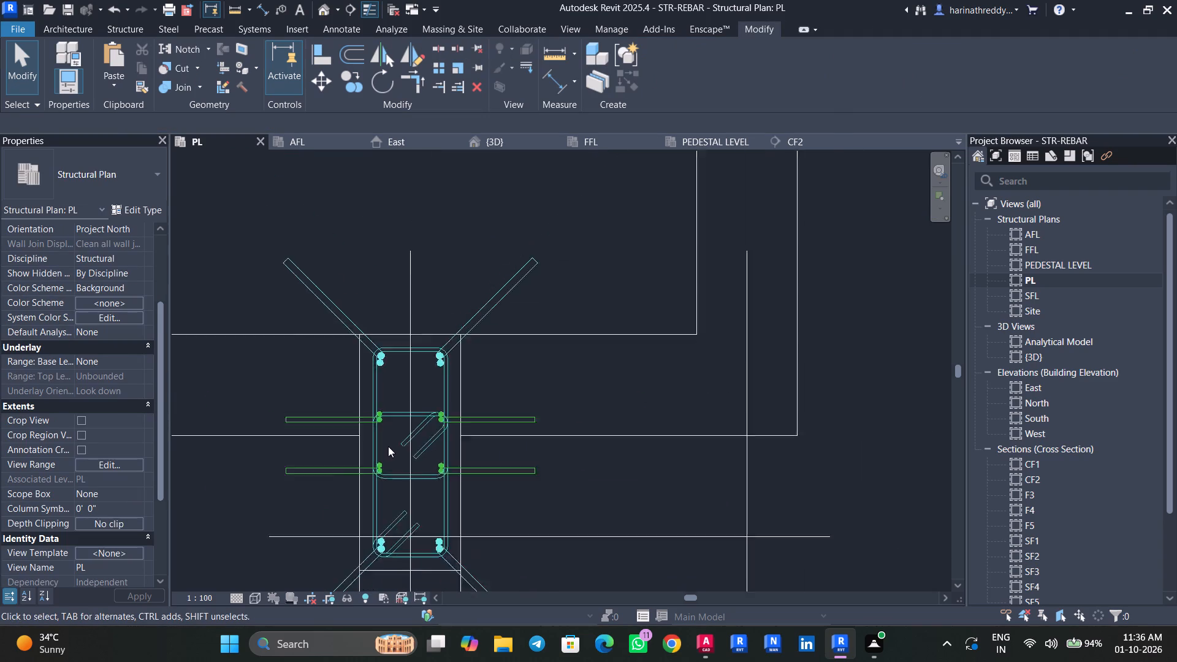
pyautogui.scroll(-13, 388, 446)
pyautogui.scroll(2, 435, 273)
pyautogui.scroll(-1, 435, 273)
pyautogui.scroll(6, 435, 273)
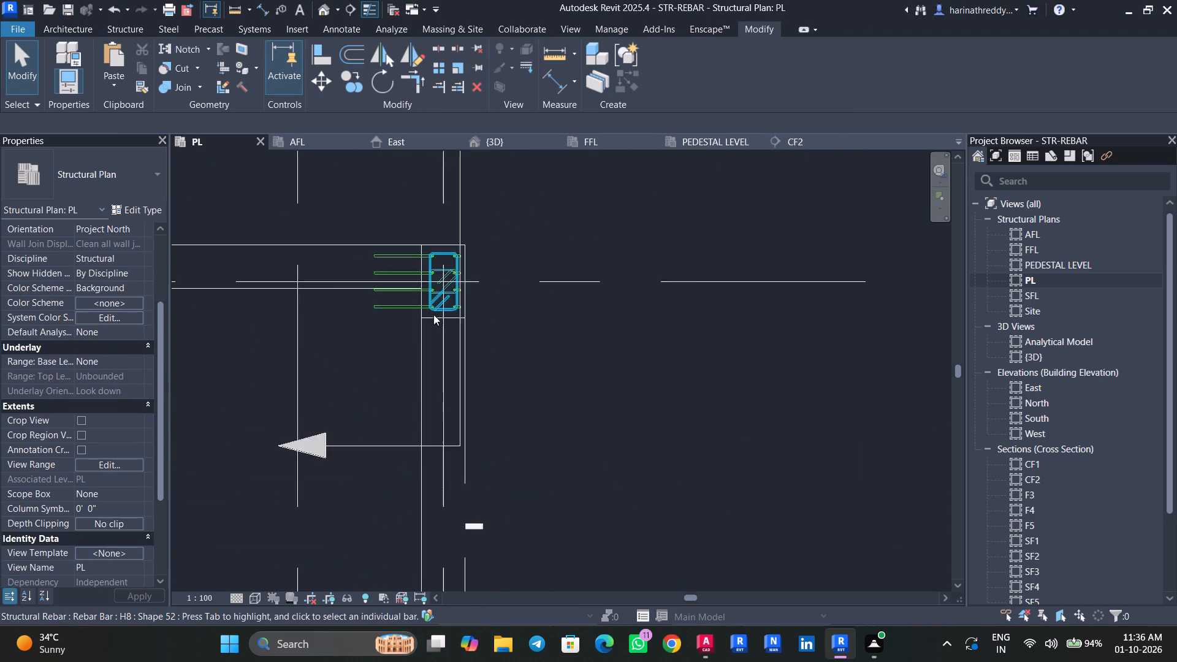
pyautogui.scroll(4, 433, 314)
pyautogui.scroll(4, 379, 344)
pyautogui.scroll(-9, 354, 375)
pyautogui.moveTo(272, 385); pyautogui.dragTo(459, 425, button='middle')
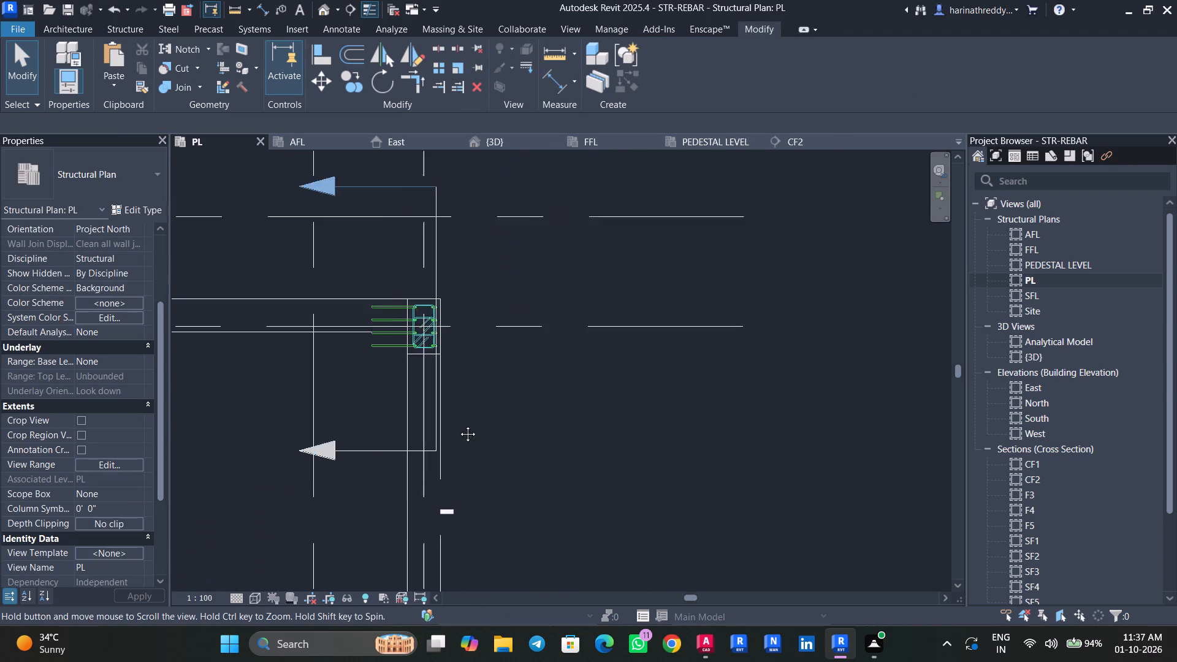
pyautogui.moveTo(459, 425); pyautogui.dragTo(556, 448, button='middle')
pyautogui.moveTo(383, 449); pyautogui.dragTo(579, 485, button='middle')
pyautogui.scroll(5, 493, 303)
pyautogui.moveTo(410, 414); pyautogui.dragTo(773, 479, button='middle')
pyautogui.moveTo(435, 466); pyautogui.dragTo(695, 482, button='middle')
pyautogui.scroll(-5, 524, 473)
pyautogui.moveTo(467, 477); pyautogui.dragTo(583, 477, button='middle')
pyautogui.moveTo(503, 485); pyautogui.dragTo(268, 326, button='middle')
pyautogui.moveTo(389, 351); pyautogui.dragTo(371, 318, button='middle')
pyautogui.scroll(1, 372, 319)
pyautogui.moveTo(460, 457); pyautogui.dragTo(430, 409, button='middle')
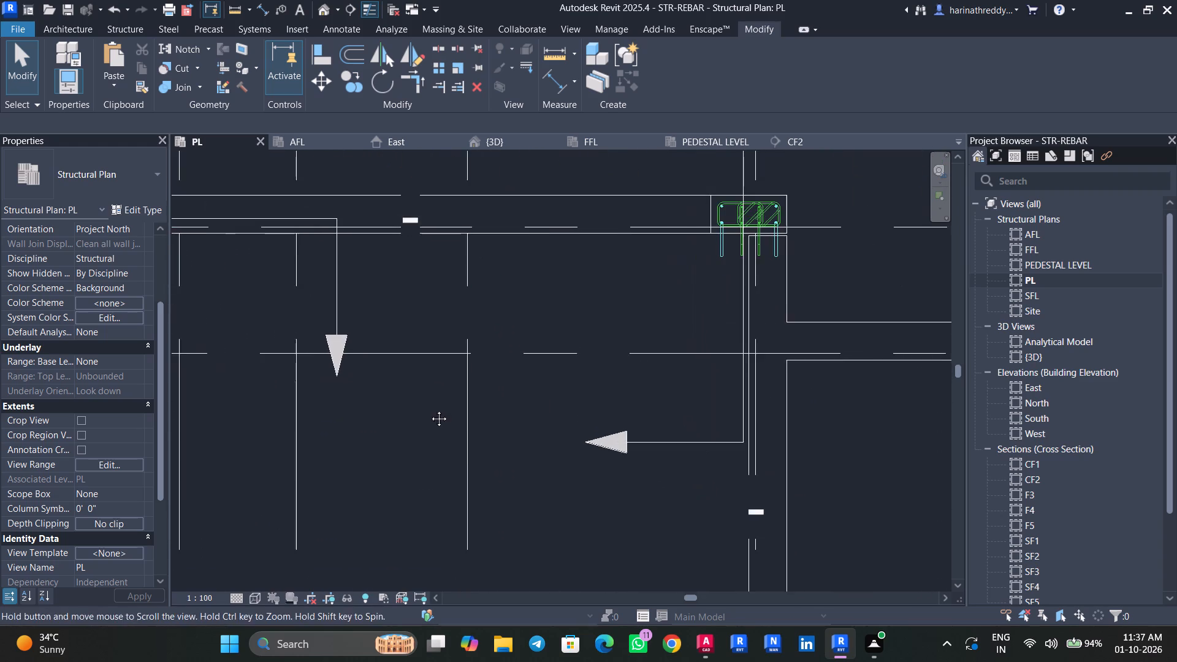
pyautogui.moveTo(430, 409); pyautogui.dragTo(330, 276, button='middle')
pyautogui.scroll(-5, 326, 281)
pyautogui.moveTo(535, 513); pyautogui.dragTo(377, 349, button='middle')
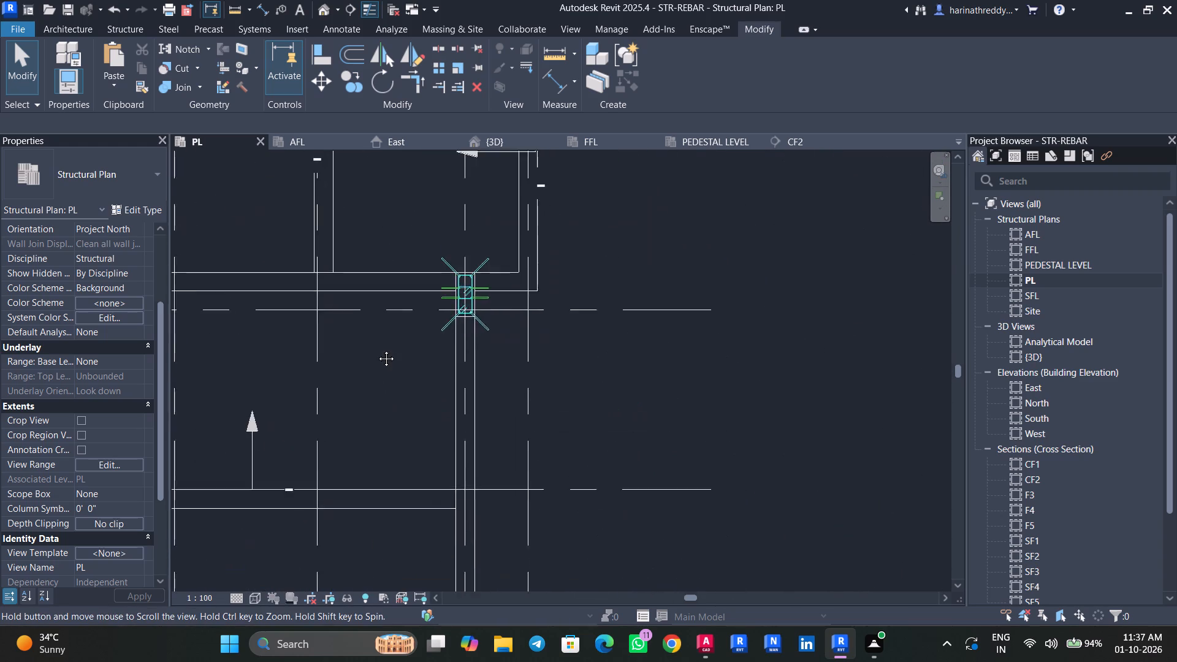
pyautogui.moveTo(377, 349); pyautogui.dragTo(400, 471, button='middle')
pyautogui.scroll(2, 492, 392)
pyautogui.scroll(-1, 492, 392)
pyautogui.scroll(14, 492, 392)
pyautogui.click(522, 370)
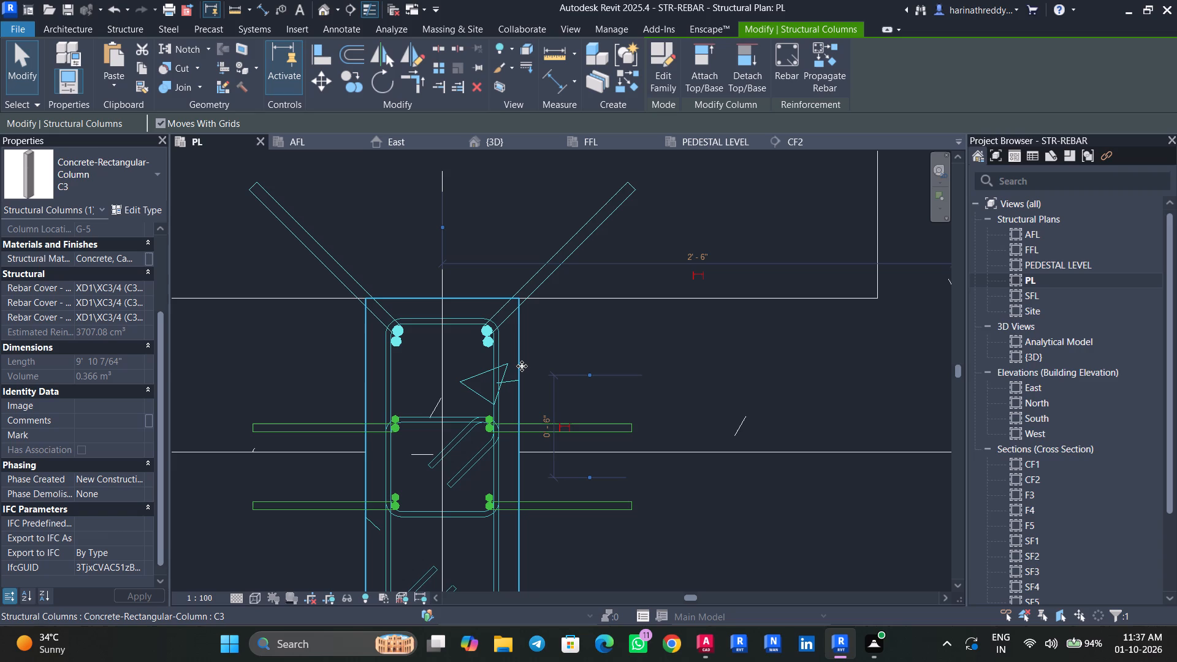
pyautogui.moveTo(579, 318); pyautogui.dragTo(637, 257, button='middle')
pyautogui.press('Escape')
pyautogui.press('Escape')
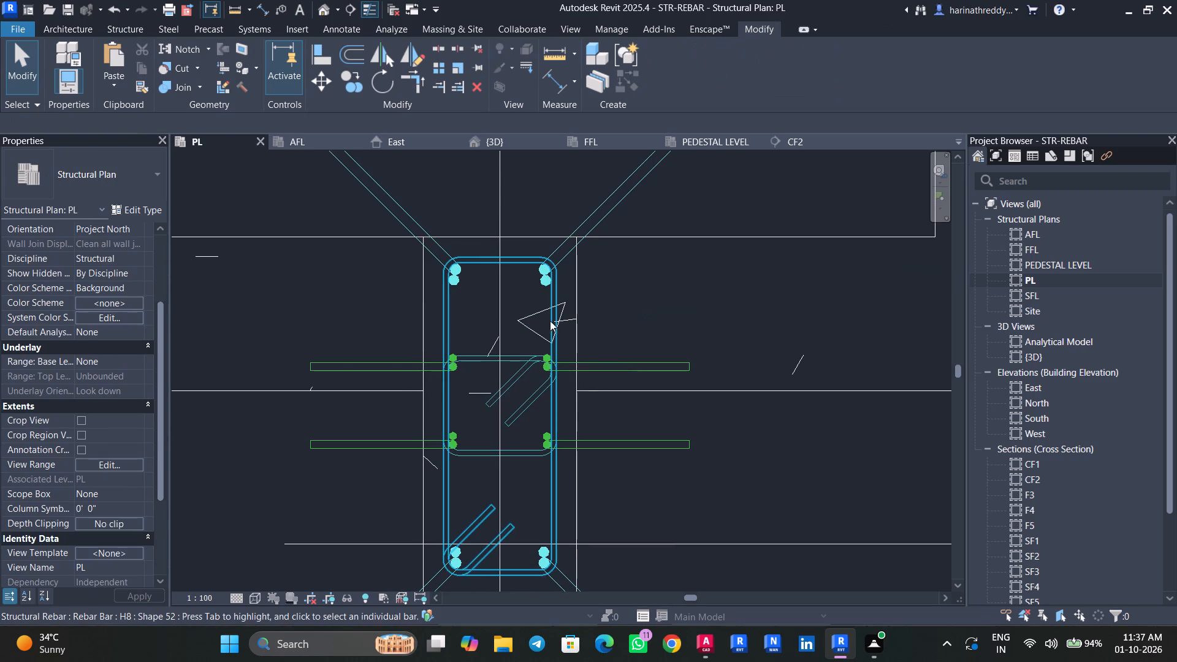
# Place another full-length H8 shape 52 stirrup in the C3 column, with its hooks at the upper-left corner bars.
pyautogui.click(552, 321)
pyautogui.write('CS')
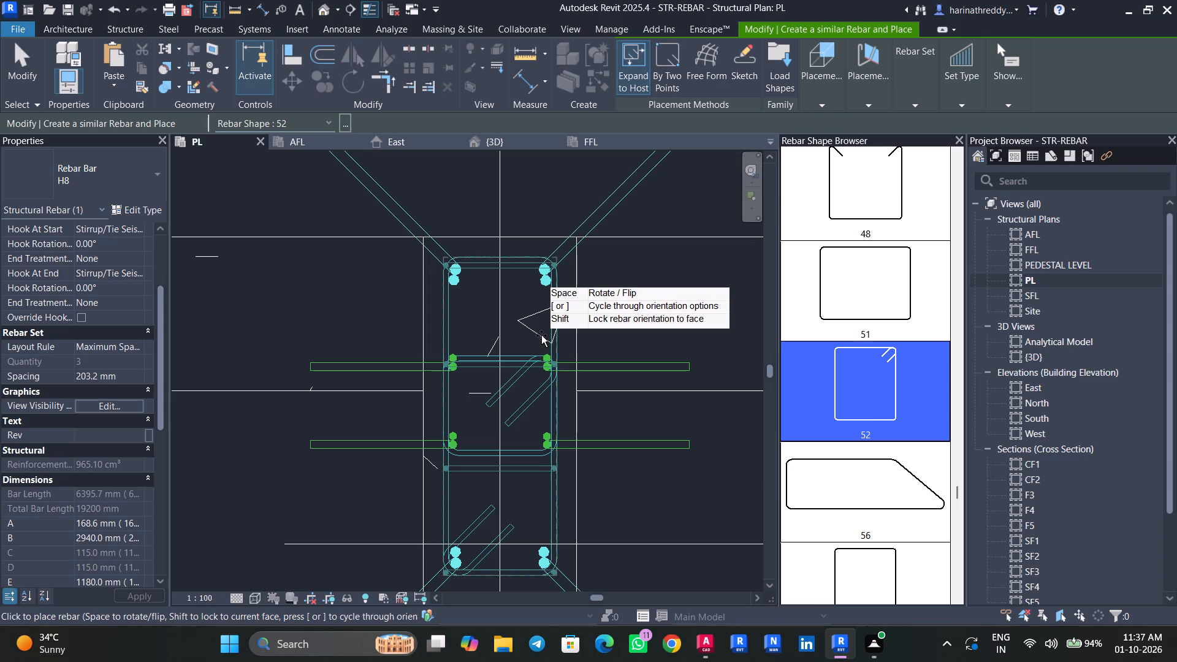
pyautogui.click(873, 105)
pyautogui.click(872, 139)
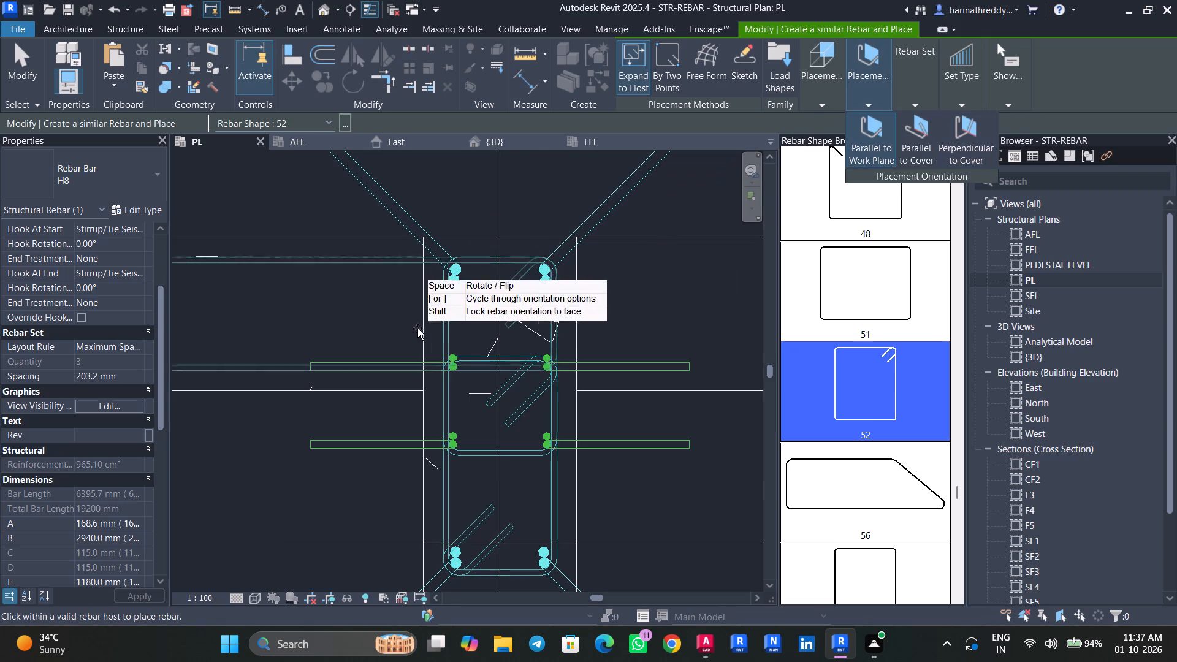
pyautogui.click(545, 339)
pyautogui.press('Escape')
pyautogui.press('Escape')
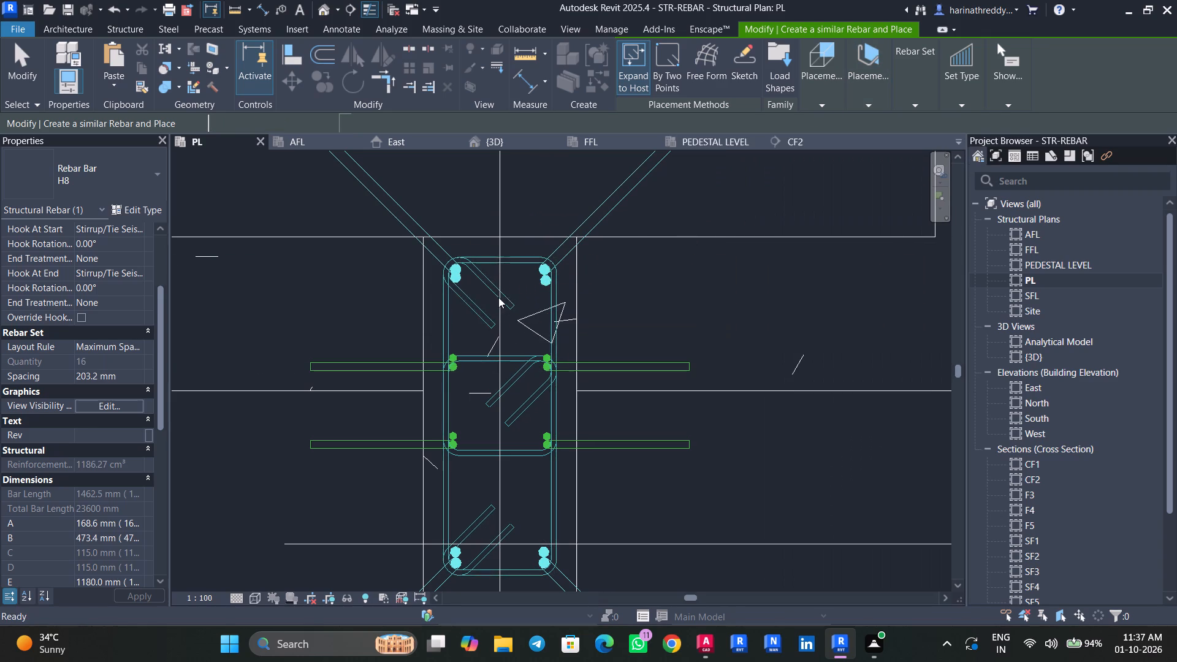
# Pull the new H8 stirrup's upper and lower sides inward from the outer stirrup, giving a B length of about 455 mm.
pyautogui.click(498, 295)
pyautogui.scroll(10, 493, 282)
pyautogui.moveTo(514, 213); pyautogui.dragTo(511, 234)
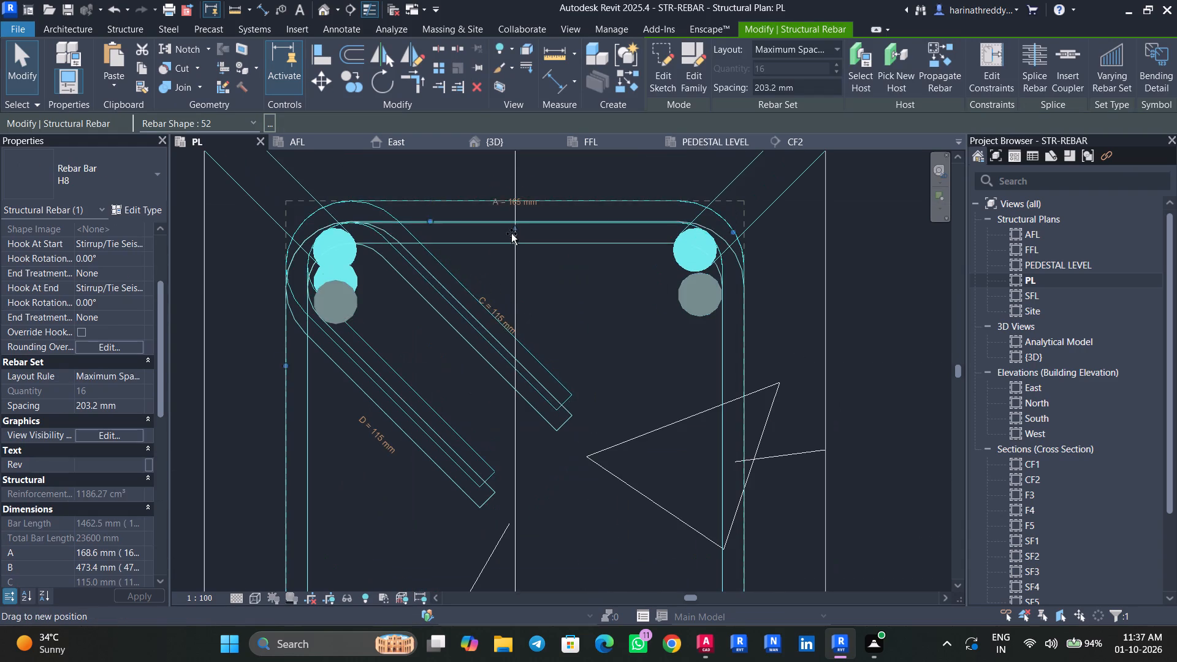
pyautogui.moveTo(511, 234); pyautogui.dragTo(511, 238)
pyautogui.moveTo(515, 231); pyautogui.dragTo(514, 223)
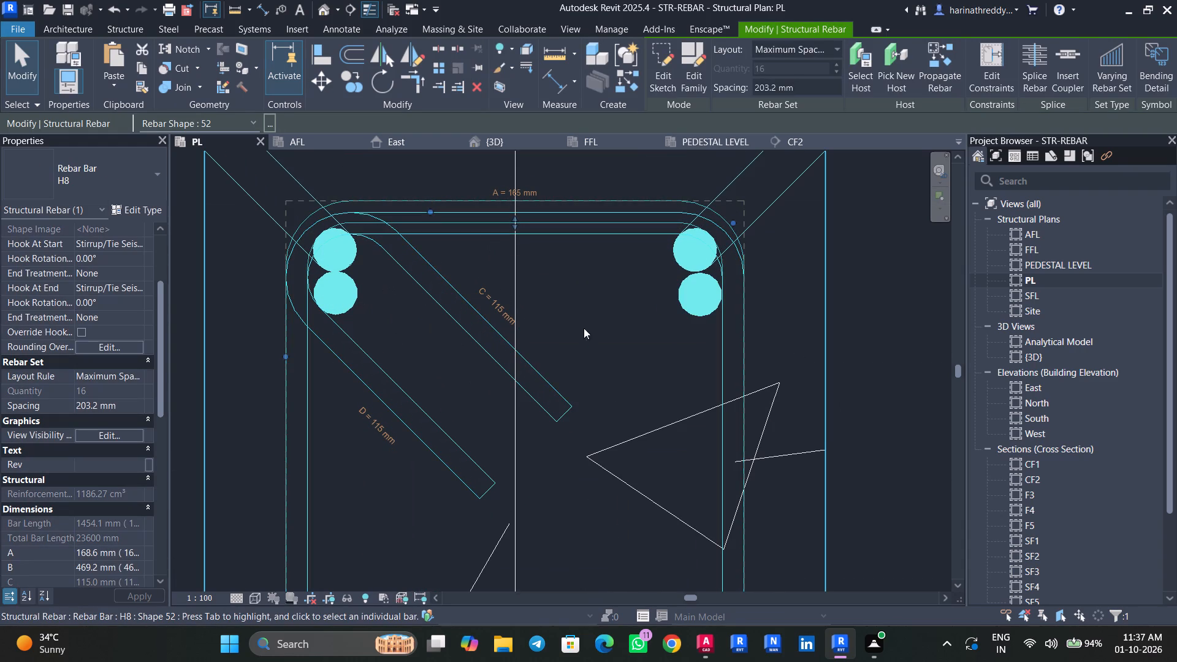
pyautogui.scroll(-5, 609, 351)
pyautogui.moveTo(606, 393); pyautogui.dragTo(555, 189, button='middle')
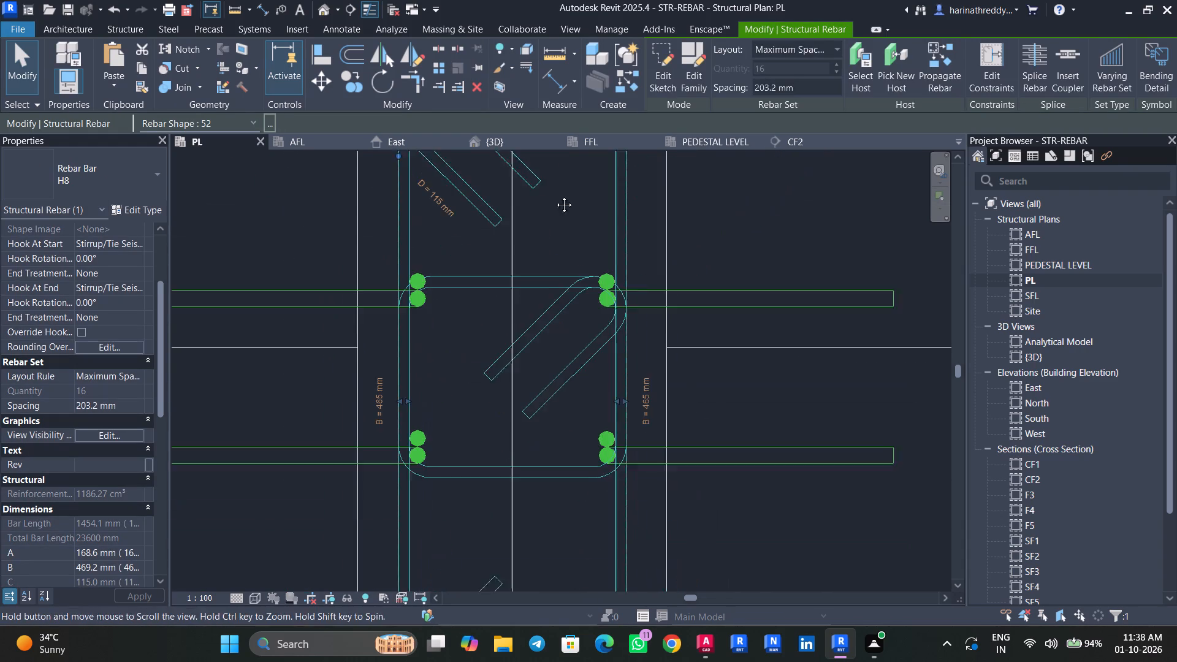
pyautogui.moveTo(551, 435); pyautogui.dragTo(536, 293, button='middle')
pyautogui.moveTo(479, 495); pyautogui.dragTo(480, 447, button='middle')
pyautogui.scroll(2, 493, 520)
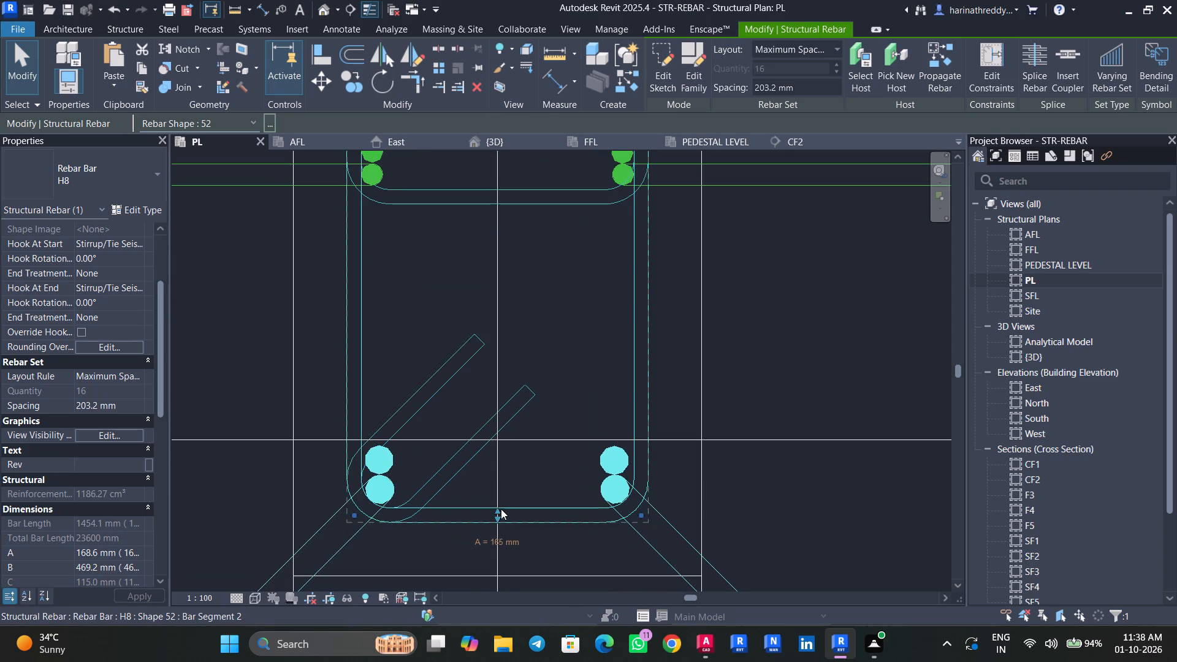
pyautogui.moveTo(496, 510); pyautogui.dragTo(498, 489)
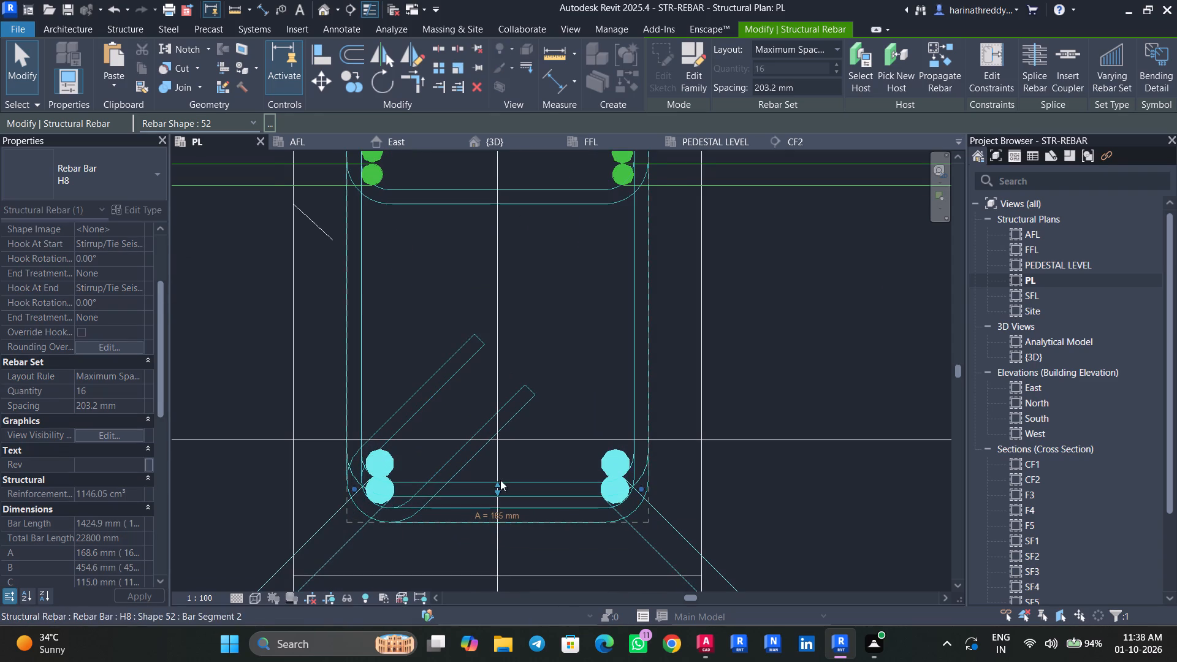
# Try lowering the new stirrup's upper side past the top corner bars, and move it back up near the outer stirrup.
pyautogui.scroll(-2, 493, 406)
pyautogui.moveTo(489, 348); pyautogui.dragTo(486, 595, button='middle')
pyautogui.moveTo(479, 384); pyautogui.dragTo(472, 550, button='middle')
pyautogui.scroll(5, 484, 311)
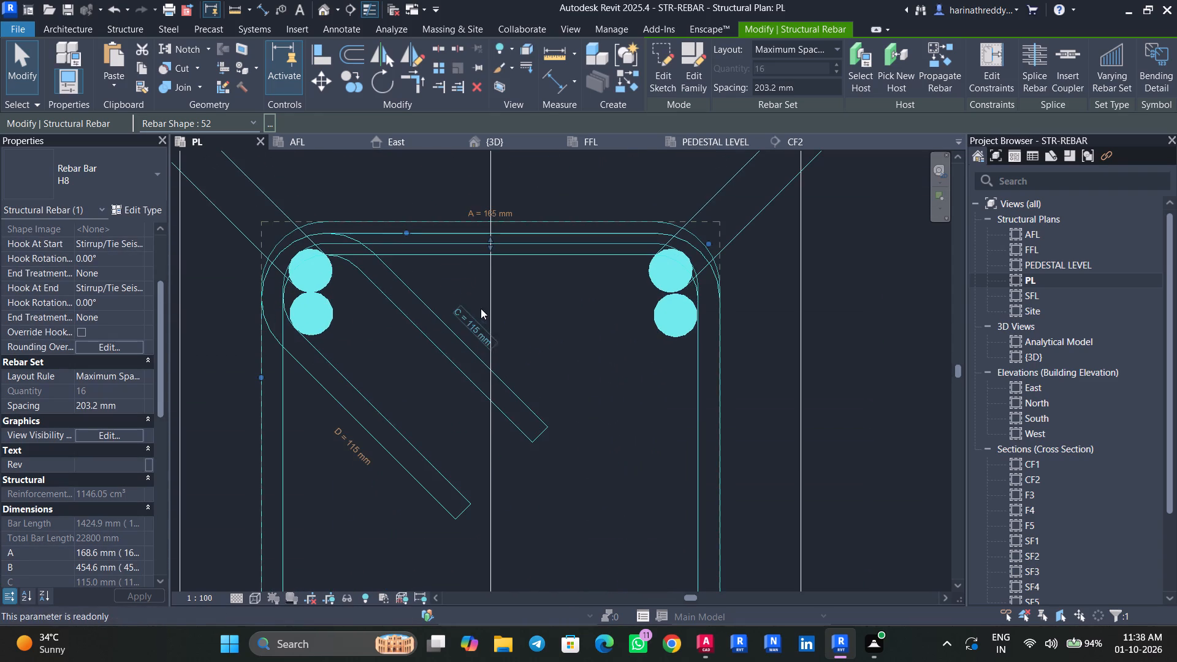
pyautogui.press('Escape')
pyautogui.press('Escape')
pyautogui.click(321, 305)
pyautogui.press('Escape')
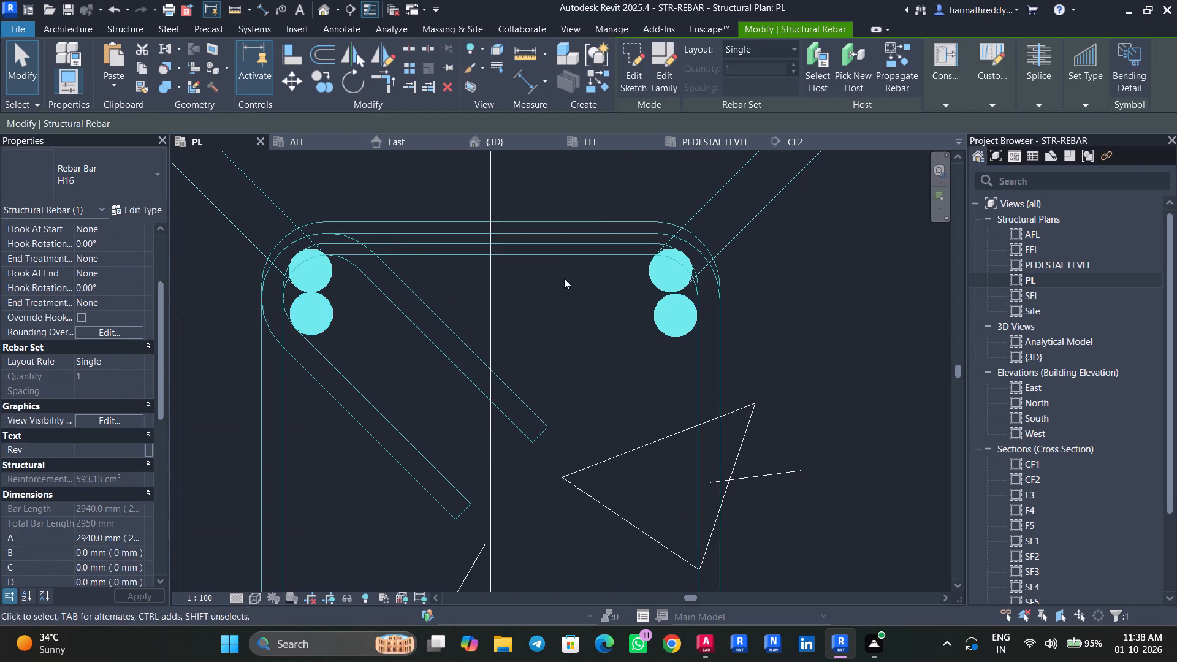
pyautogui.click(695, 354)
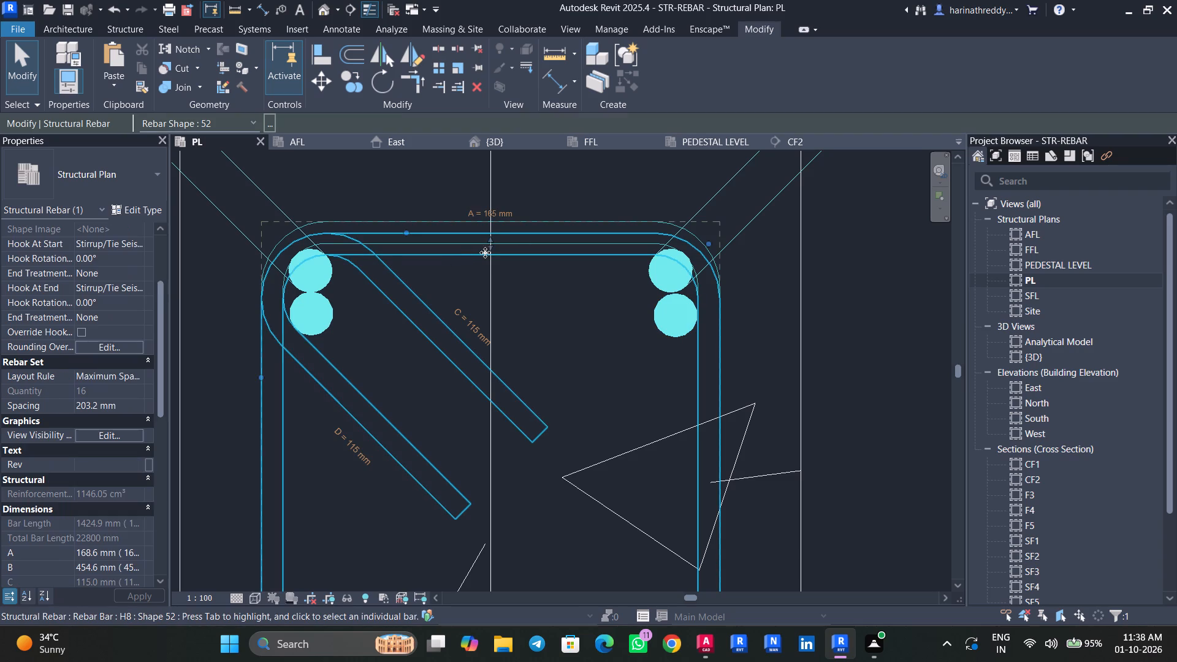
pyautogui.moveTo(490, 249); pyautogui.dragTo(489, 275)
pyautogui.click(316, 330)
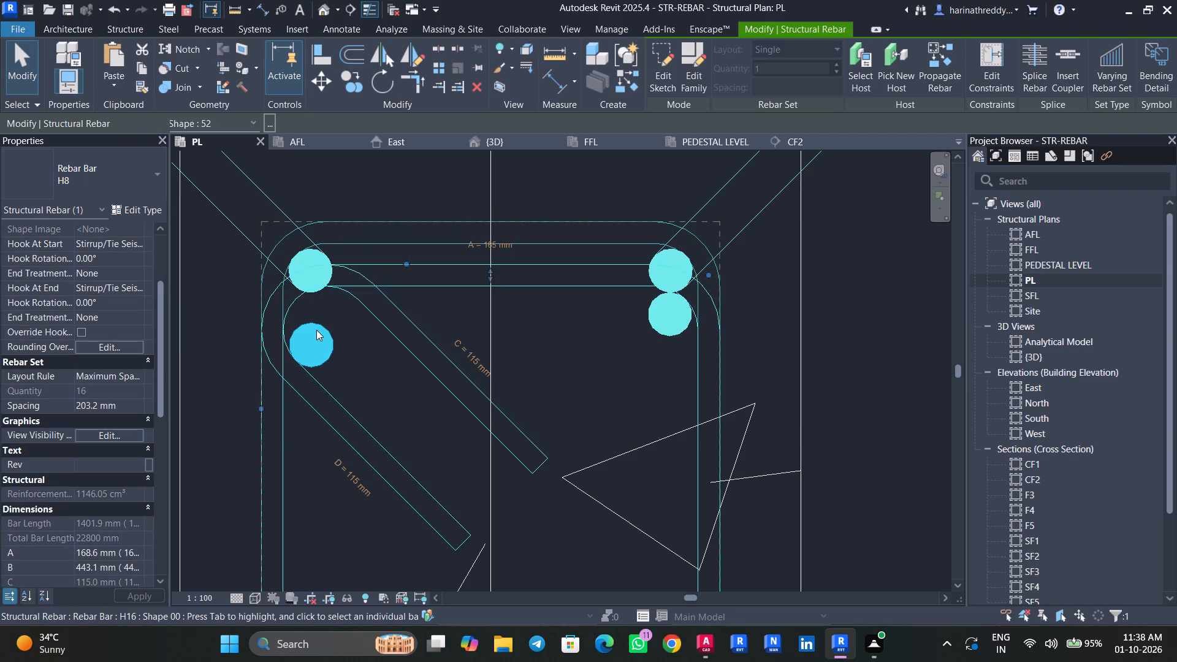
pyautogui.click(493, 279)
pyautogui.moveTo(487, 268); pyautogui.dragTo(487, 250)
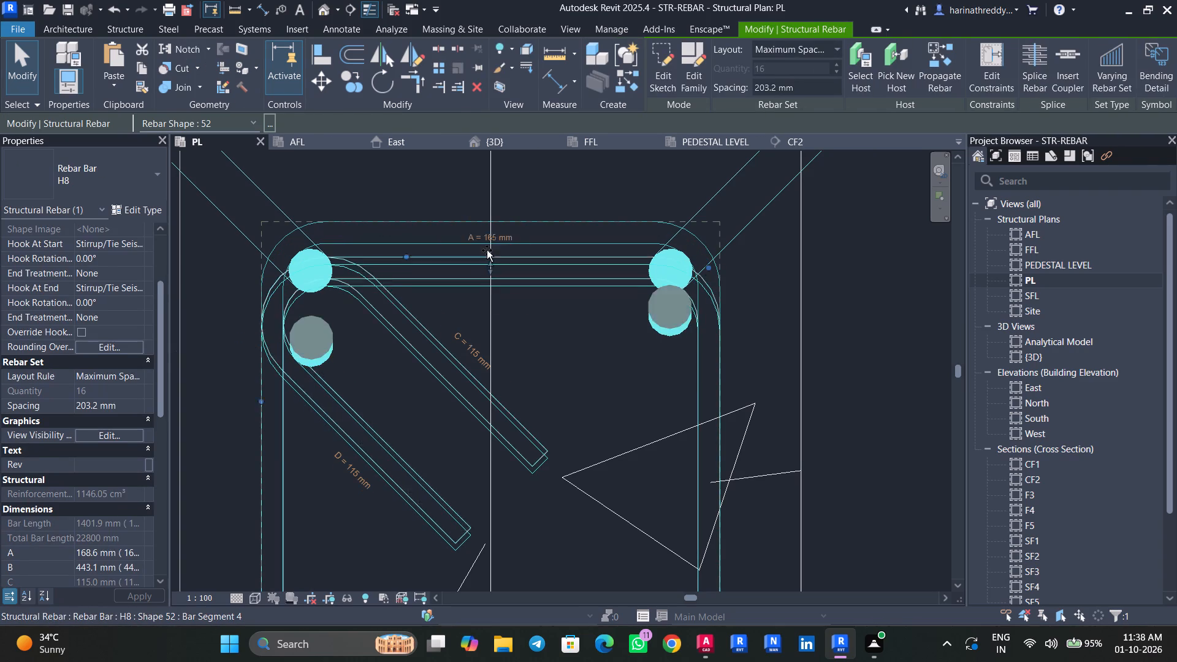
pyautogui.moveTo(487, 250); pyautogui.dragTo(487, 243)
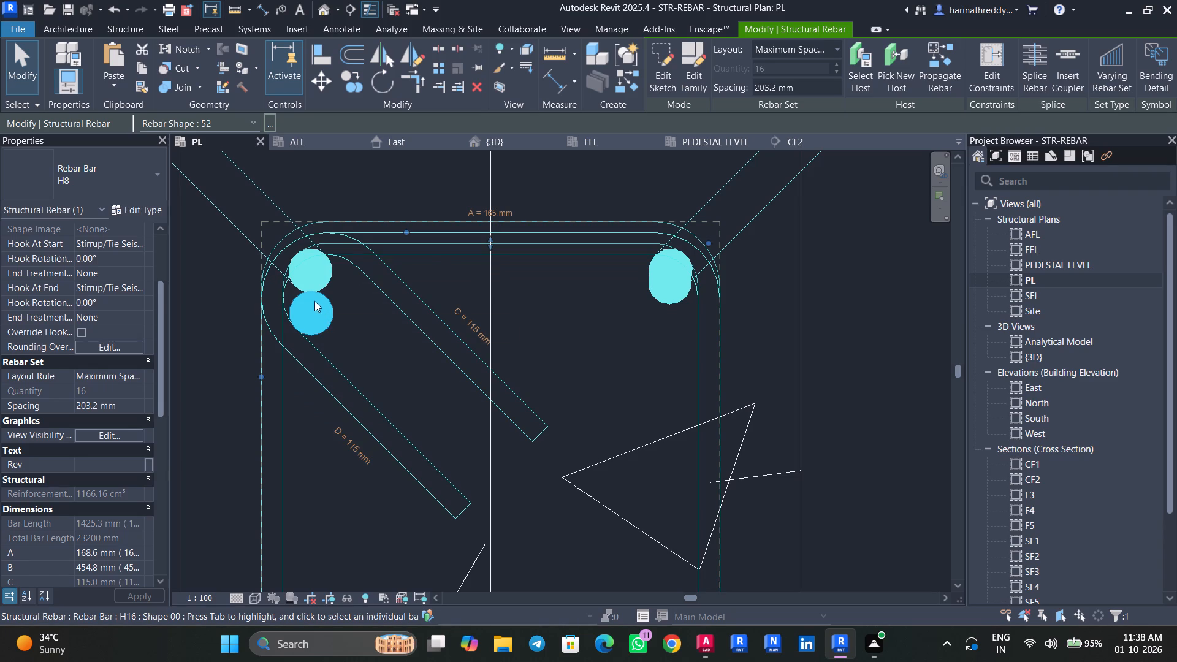
# Move the inner H16 bar at the column's upper-right corner down, clear of the corner bar above it.
pyautogui.press('Escape')
pyautogui.click(303, 310)
pyautogui.press('Escape')
pyautogui.click(666, 294)
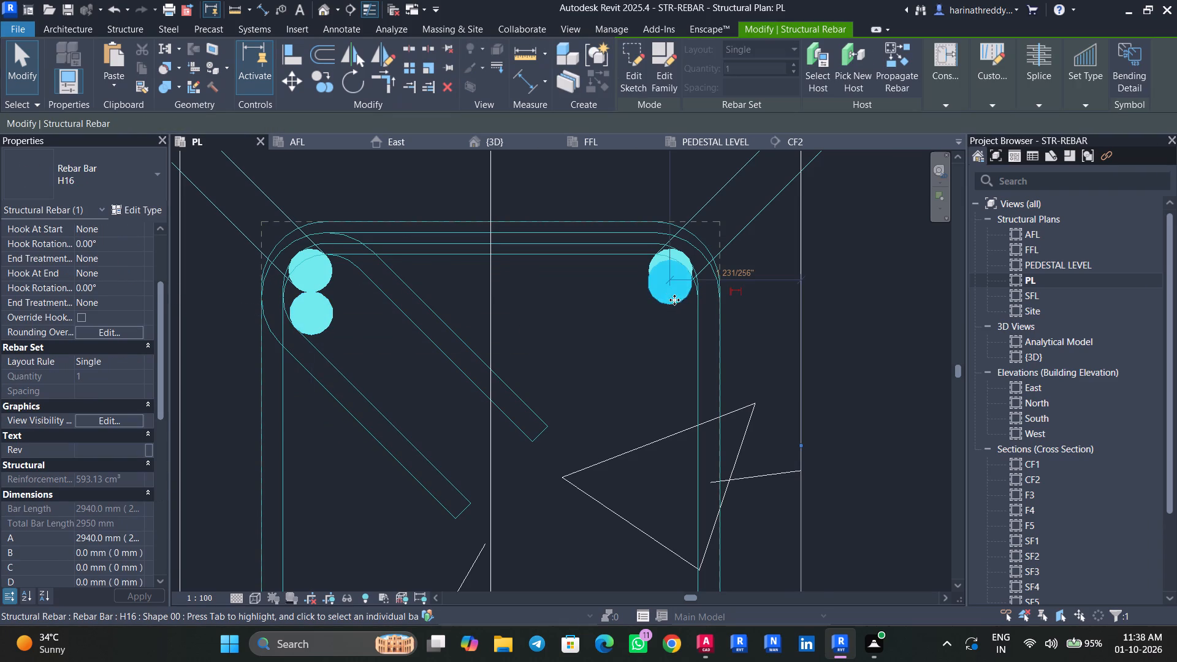
pyautogui.moveTo(668, 295); pyautogui.dragTo(669, 330)
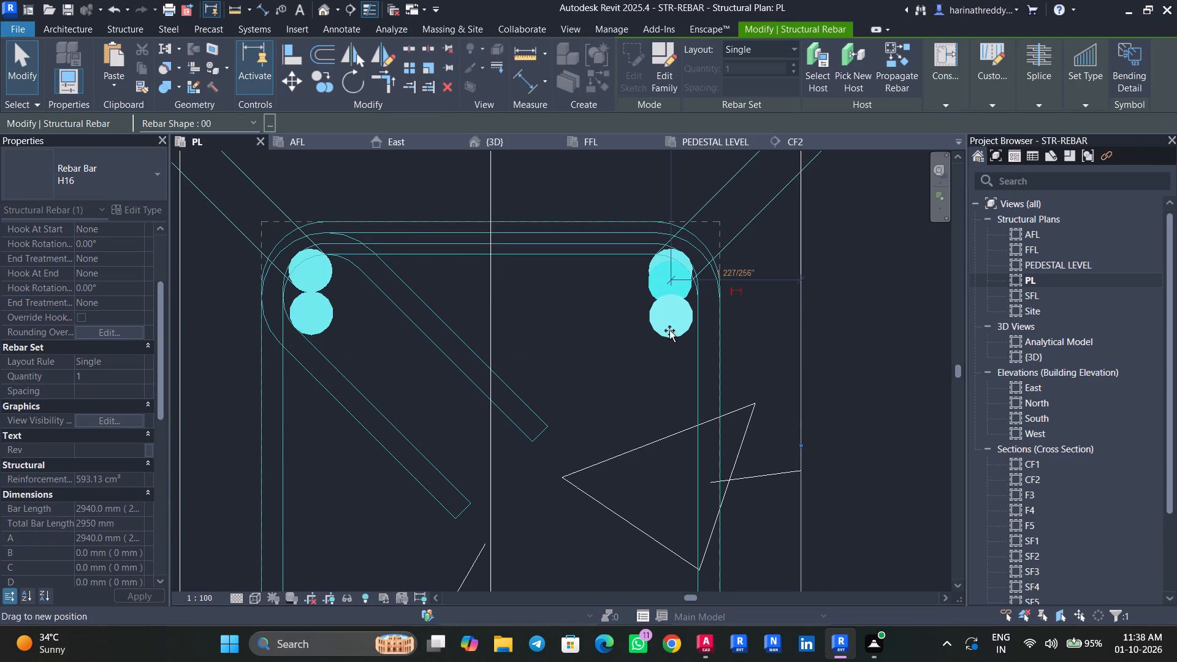
pyautogui.moveTo(669, 330); pyautogui.dragTo(669, 337)
pyautogui.press('Escape')
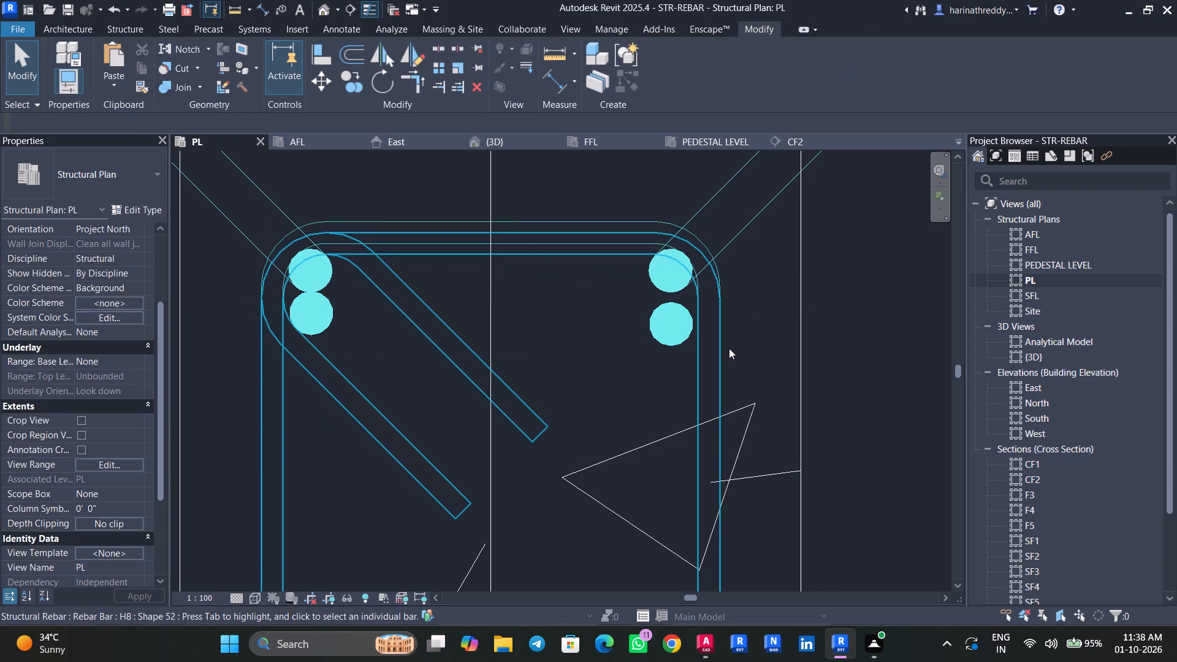
# Lower the new H8 stirrup's upper side clear of the outer stirrup, giving a B length of about 442 mm.
pyautogui.click(725, 347)
pyautogui.scroll(4, 478, 265)
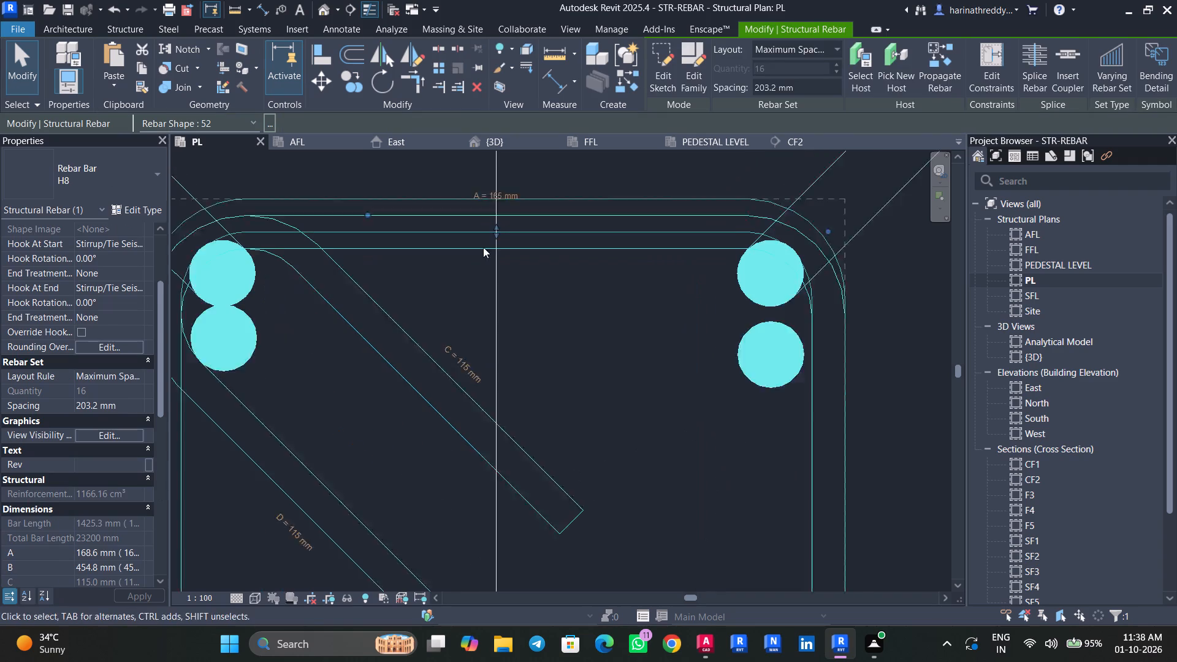
pyautogui.moveTo(496, 232); pyautogui.dragTo(497, 289)
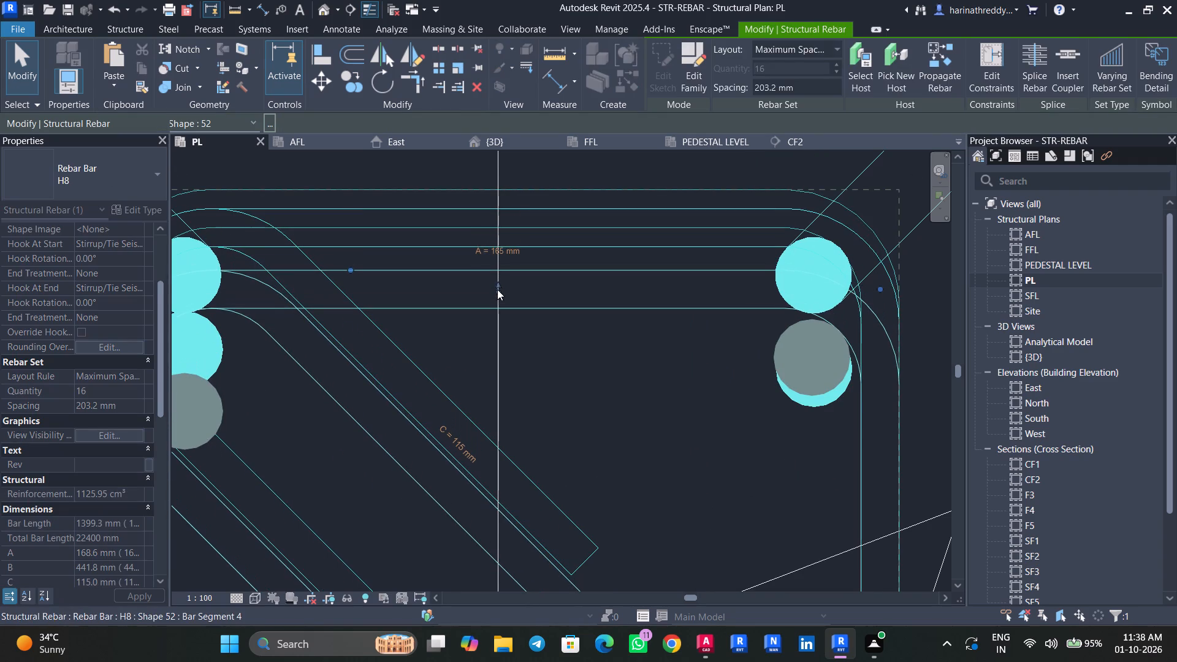
pyautogui.scroll(-3, 565, 337)
# Move the inner H16 bar at the column's upper-left corner up to sit directly below the corner bar.
pyautogui.click(317, 370)
pyautogui.moveTo(311, 379); pyautogui.dragTo(311, 340)
pyautogui.press('Escape')
pyautogui.press('Escape')
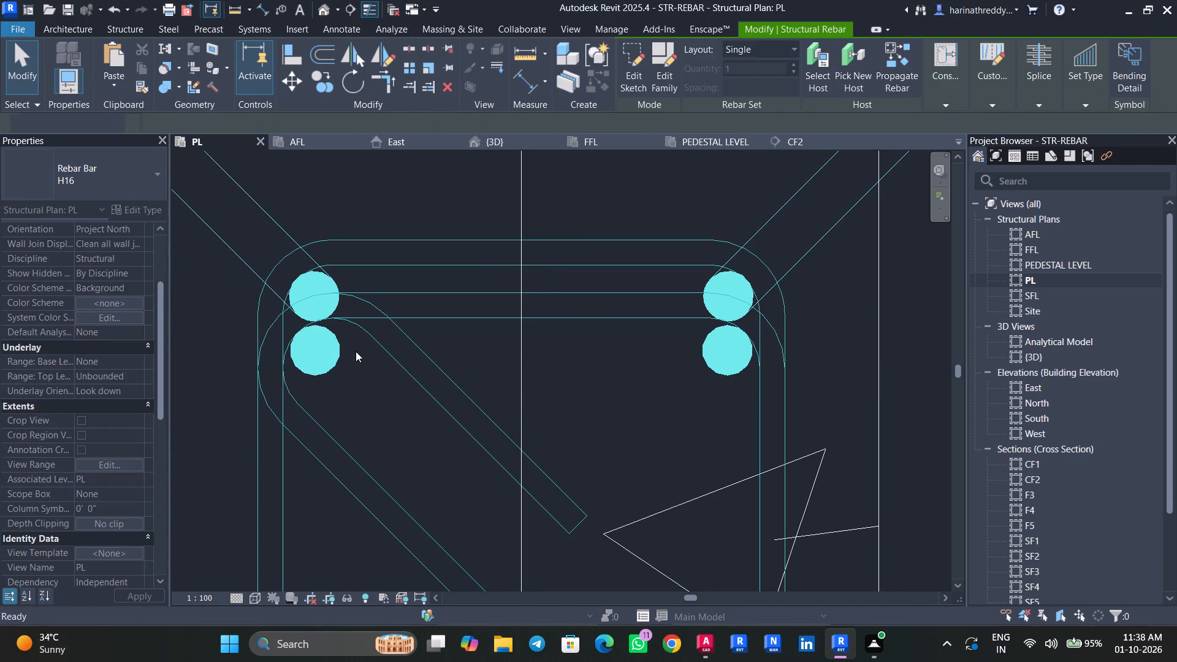
# Save the project with the C3 column's revised bars and stirrups.
pyautogui.scroll(-10, 356, 351)
pyautogui.moveTo(387, 394); pyautogui.dragTo(425, 239, button='middle')
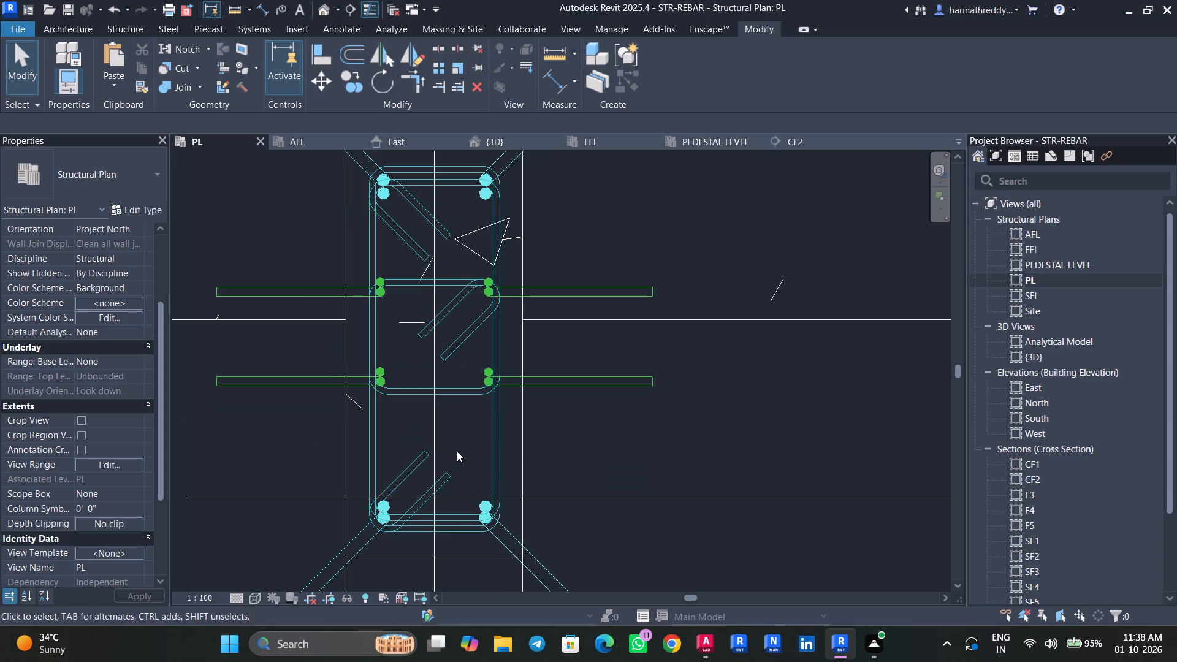
pyautogui.hotkey('ctrl', 's')
pyautogui.press('Escape')
pyautogui.press('Escape')
# Place another full-length H8 shape 52 stirrup in the C3 column, with its hooks at the upper-right corner bars.
pyautogui.scroll(2, 398, 391)
pyautogui.scroll(-1, 397, 390)
pyautogui.click(396, 390)
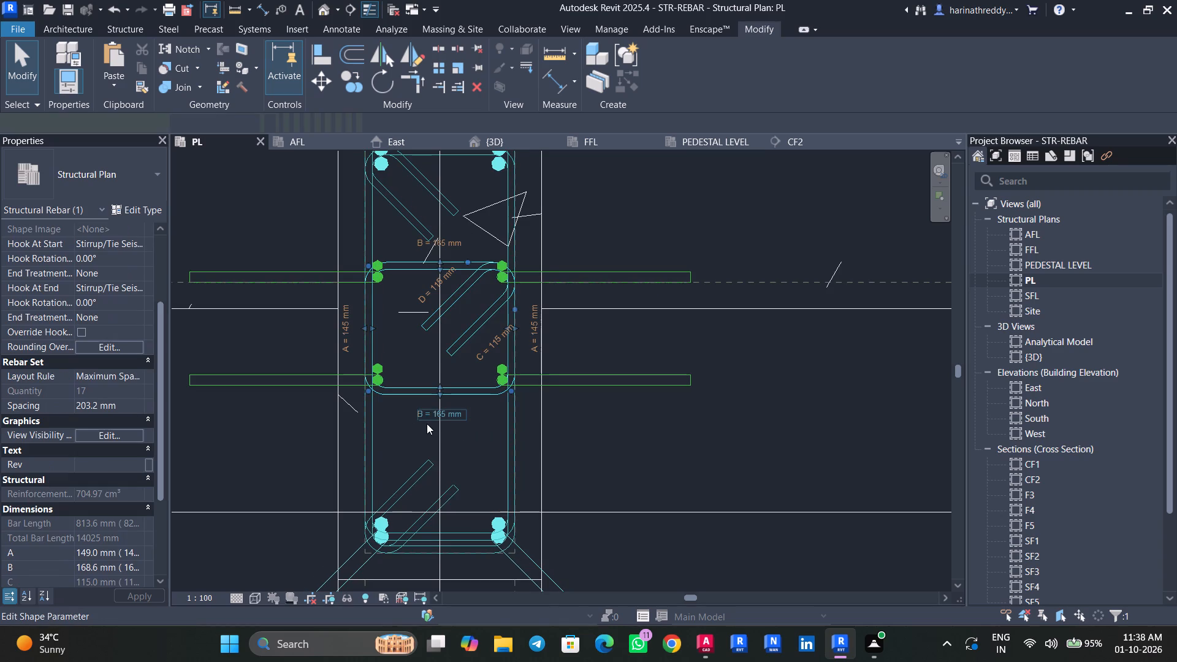
pyautogui.press('c')
pyautogui.press('s')
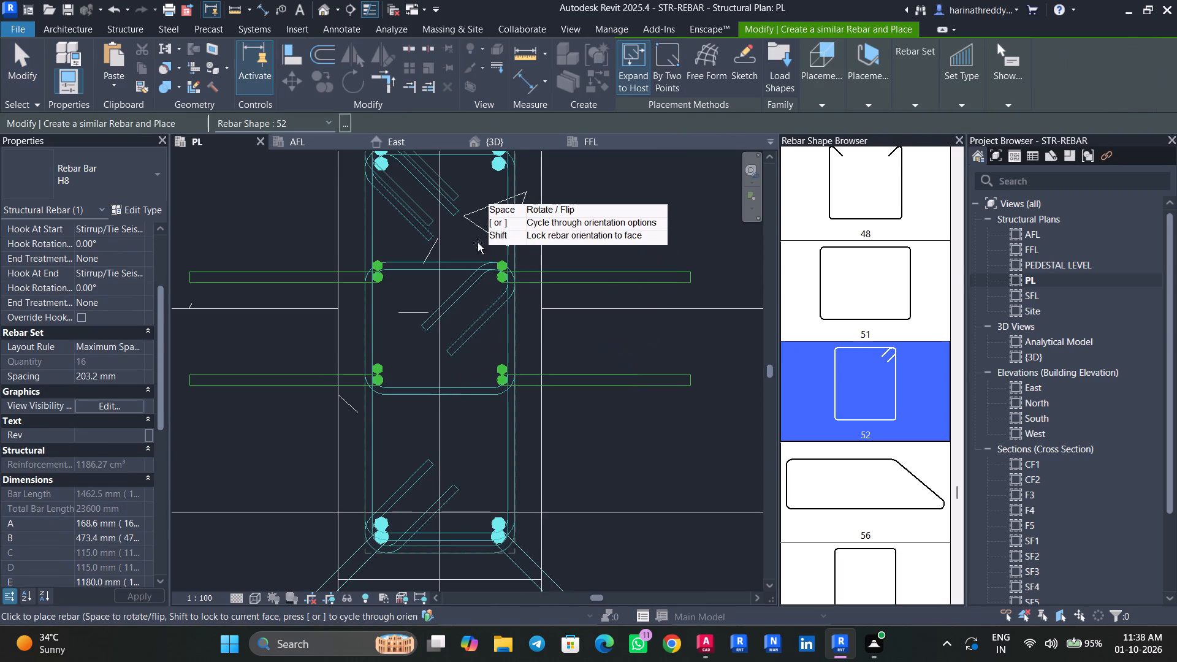
pyautogui.moveTo(512, 181); pyautogui.dragTo(505, 276, button='middle')
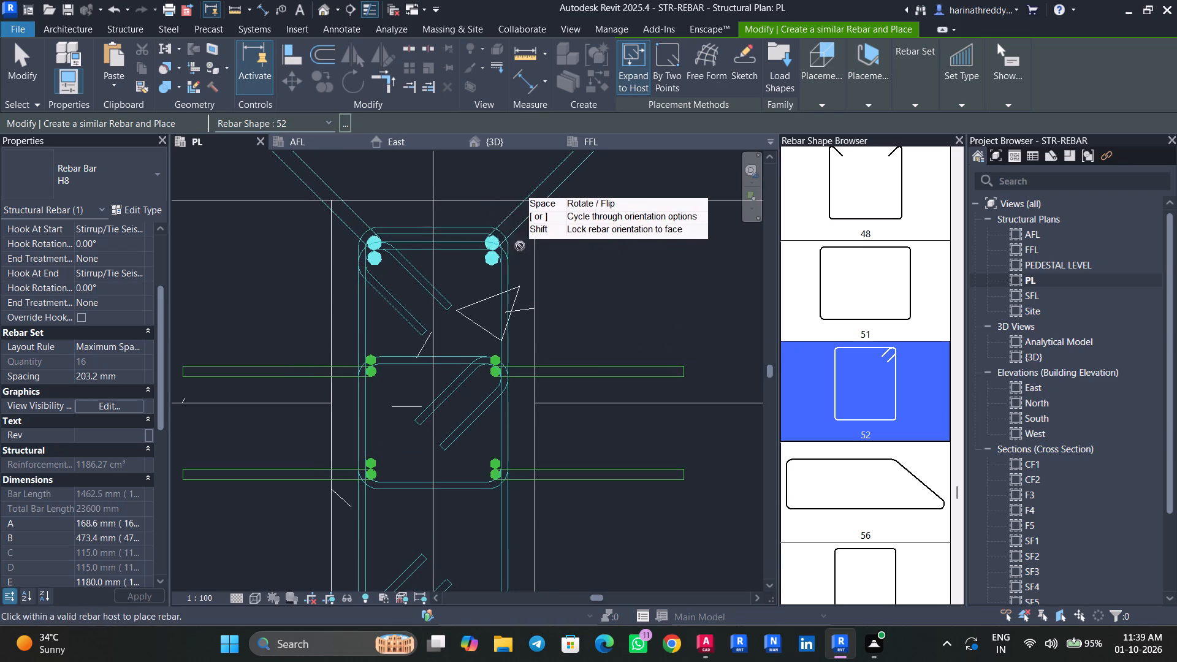
pyautogui.moveTo(364, 500); pyautogui.dragTo(382, 419, button='middle')
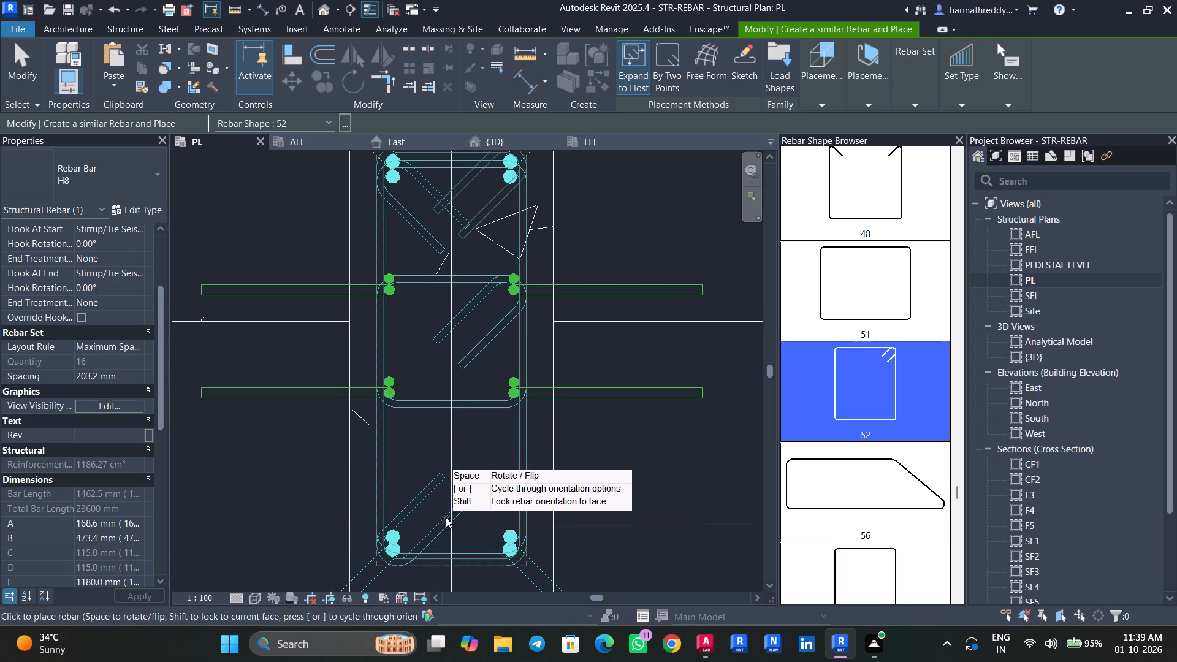
pyautogui.click(433, 514)
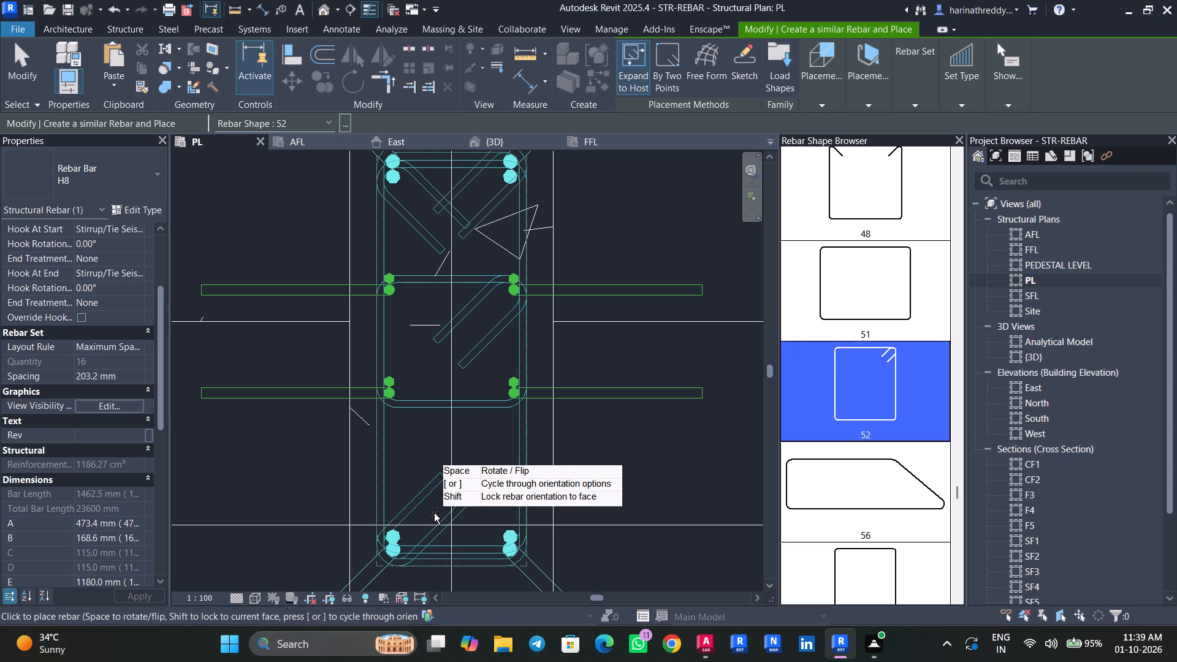
pyautogui.press('Escape')
pyautogui.press('Escape')
# Shorten the newly placed H8 stirrup from both ends to enclose the intermediate bars, with an A length of about 154 mm.
pyautogui.click(486, 213)
pyautogui.moveTo(486, 205); pyautogui.dragTo(489, 248, button='middle')
pyautogui.moveTo(452, 195); pyautogui.dragTo(459, 305)
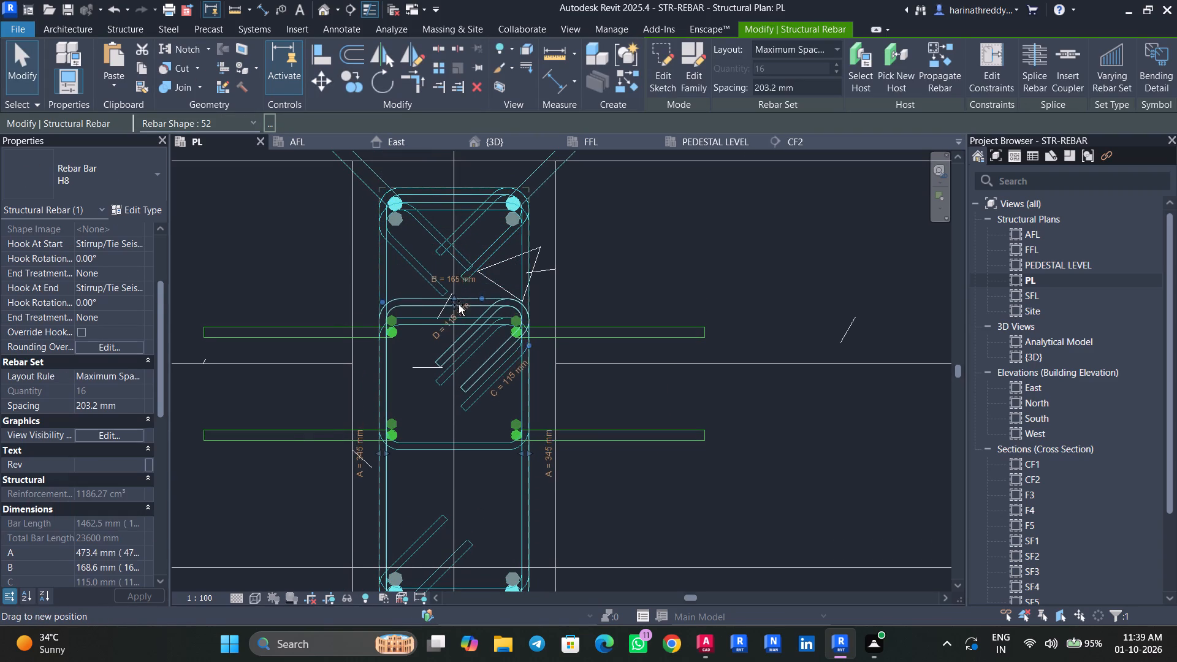
pyautogui.moveTo(459, 305); pyautogui.dragTo(459, 308)
pyautogui.moveTo(457, 518); pyautogui.dragTo(452, 479, button='middle')
pyautogui.moveTo(448, 558); pyautogui.dragTo(447, 395)
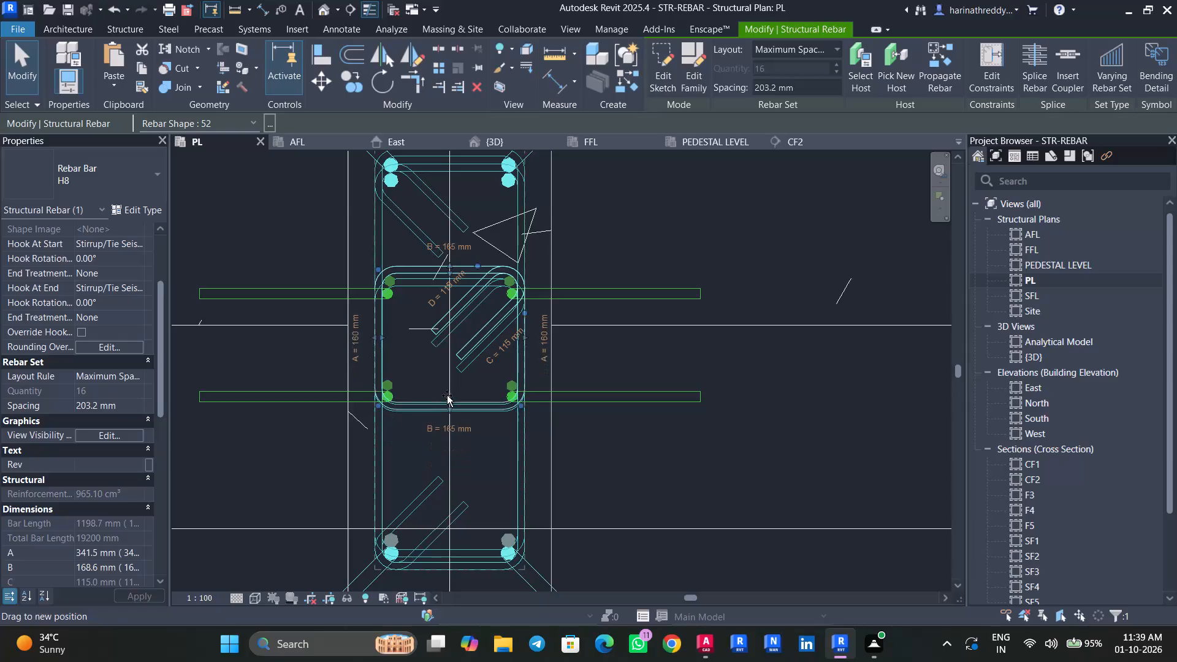
pyautogui.moveTo(447, 395); pyautogui.dragTo(447, 399)
pyautogui.scroll(4, 427, 349)
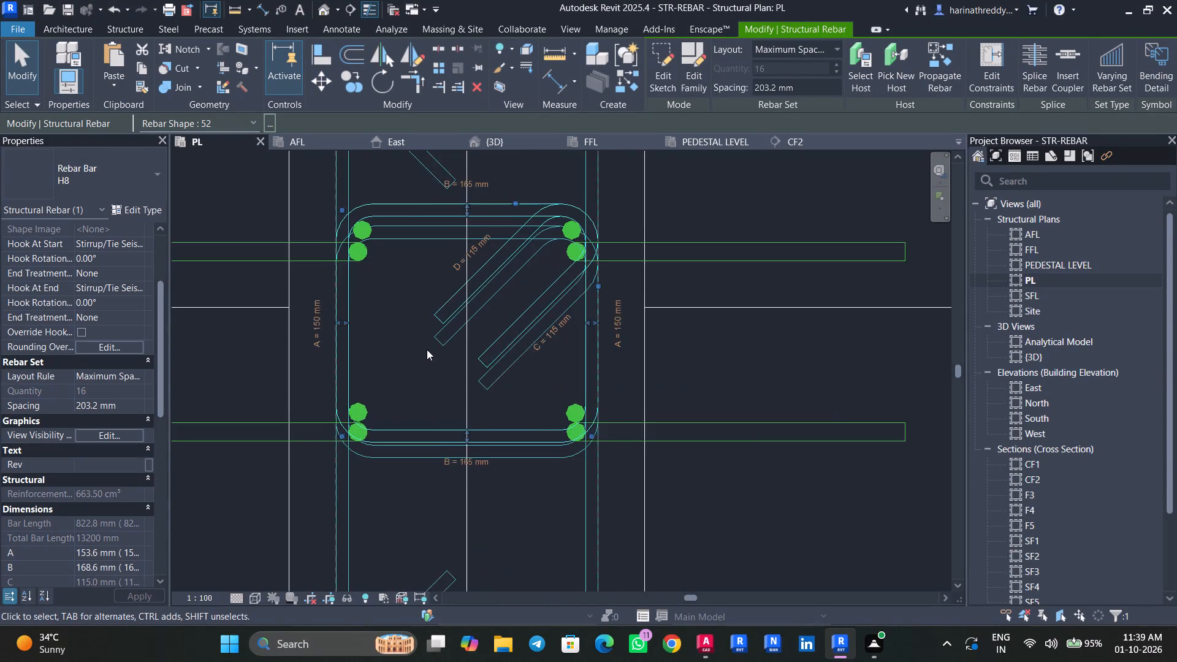
pyautogui.moveTo(427, 349); pyautogui.dragTo(413, 409, button='middle')
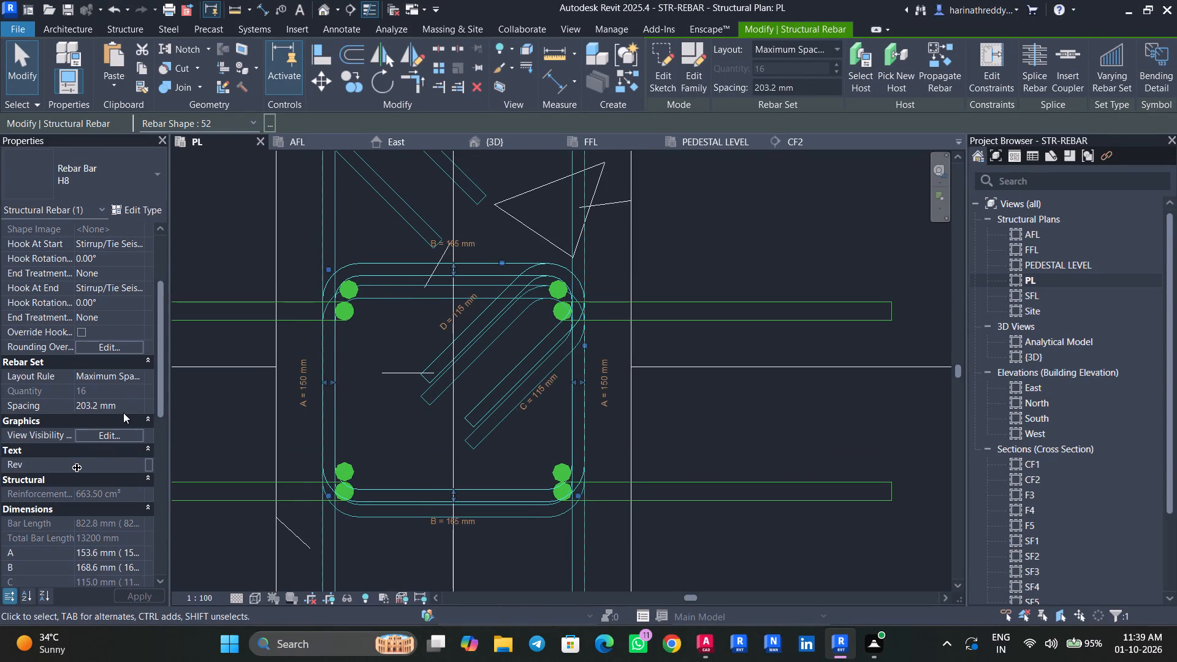
# Set the shortened intermediate H8 stirrup's spacing to 8".
pyautogui.click(123, 413)
pyautogui.write('8"')
pyautogui.press('Return')
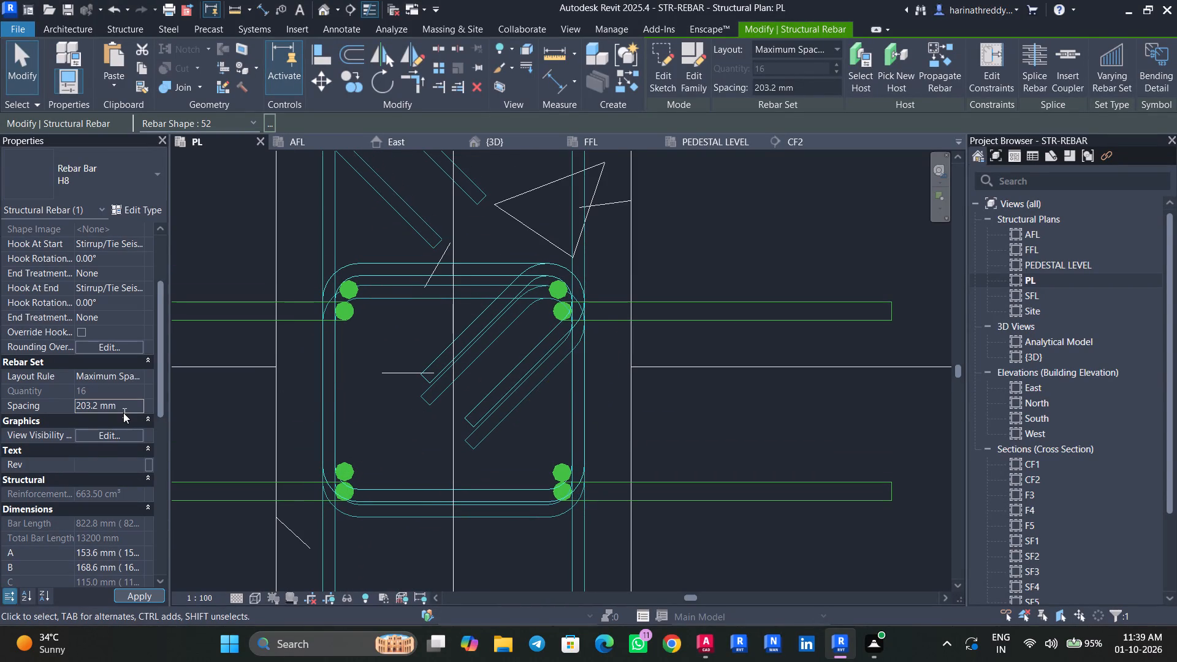
pyautogui.press('Escape')
pyautogui.press('Escape')
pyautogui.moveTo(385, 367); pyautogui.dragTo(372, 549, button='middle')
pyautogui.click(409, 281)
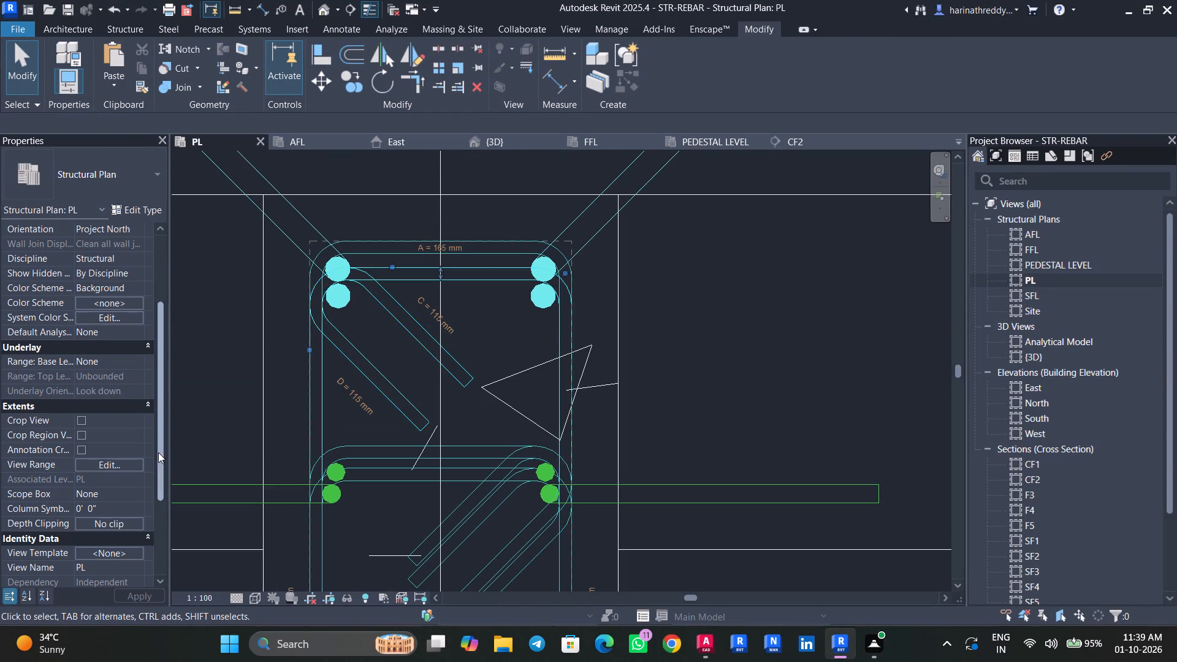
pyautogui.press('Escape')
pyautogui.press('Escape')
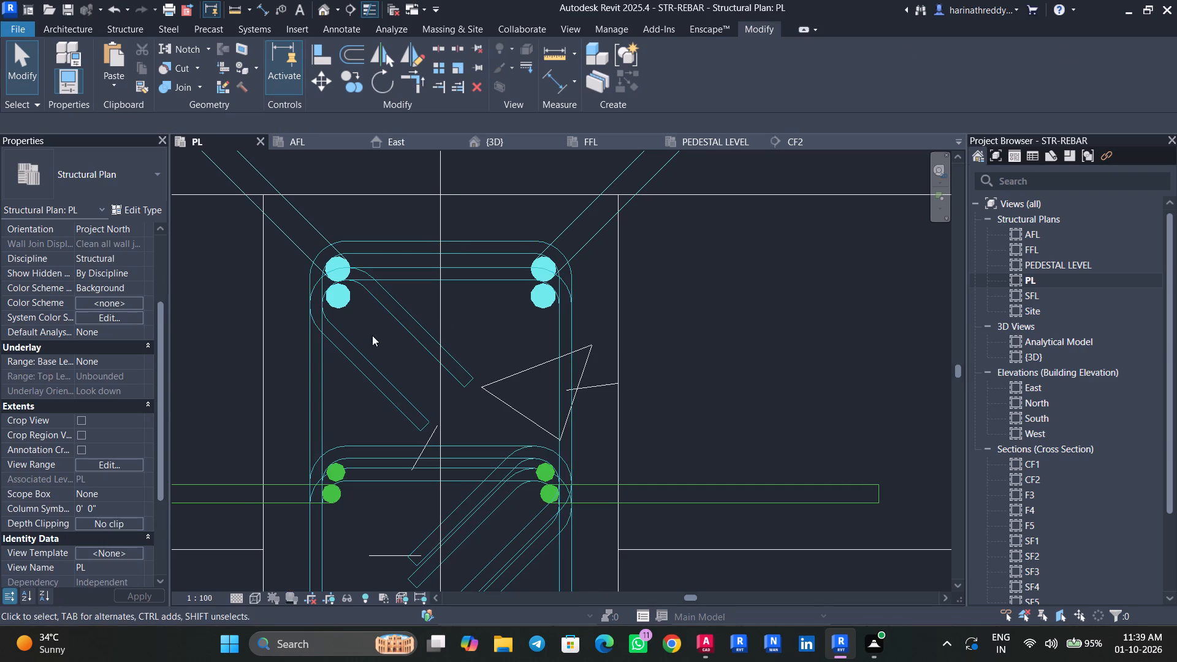
# Set all H16 rebar instances to show unobscured in the {3D} view.
pyautogui.click(349, 297)
pyautogui.write('SA')
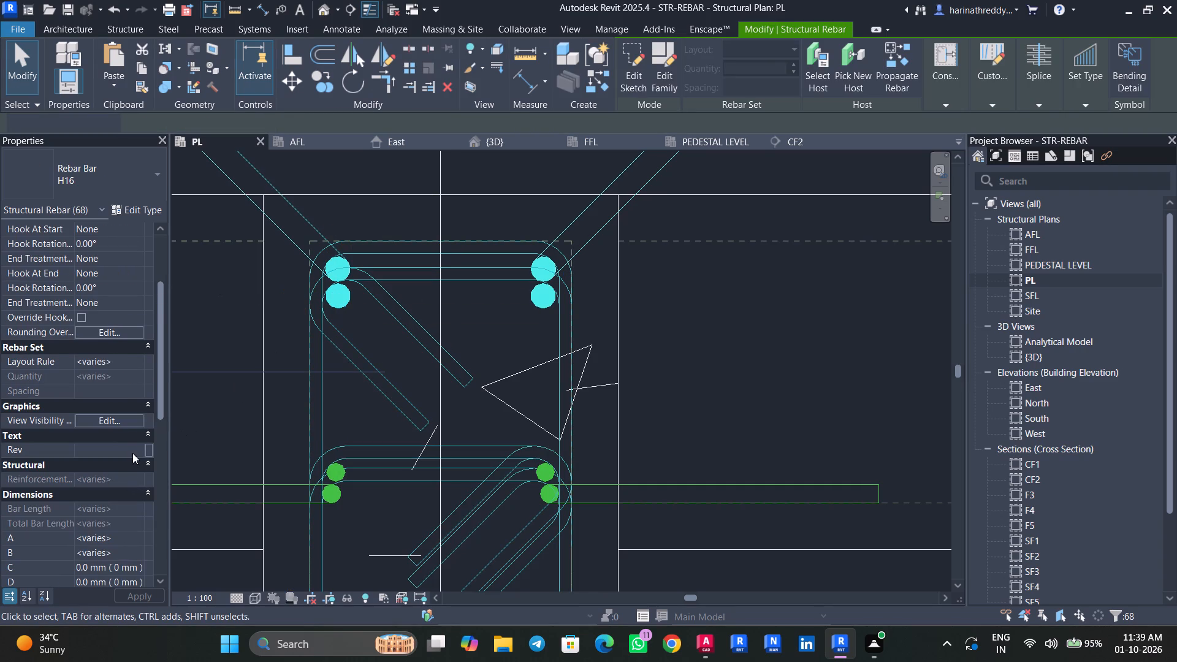
pyautogui.click(135, 423)
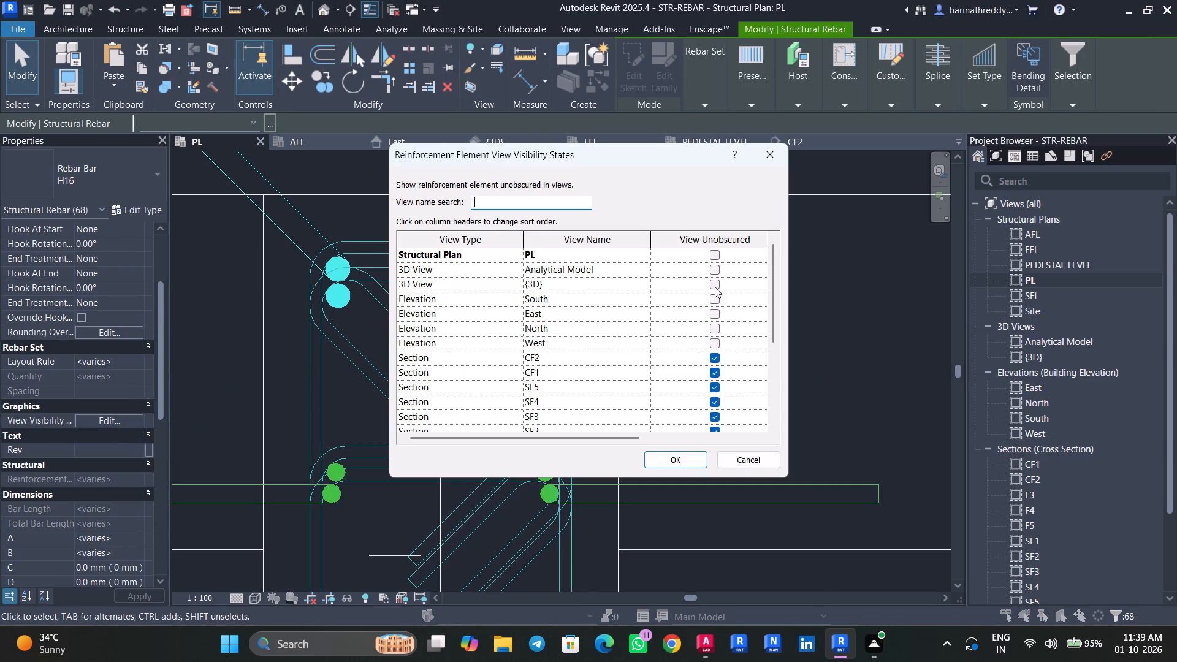
pyautogui.click(713, 284)
pyautogui.click(647, 283)
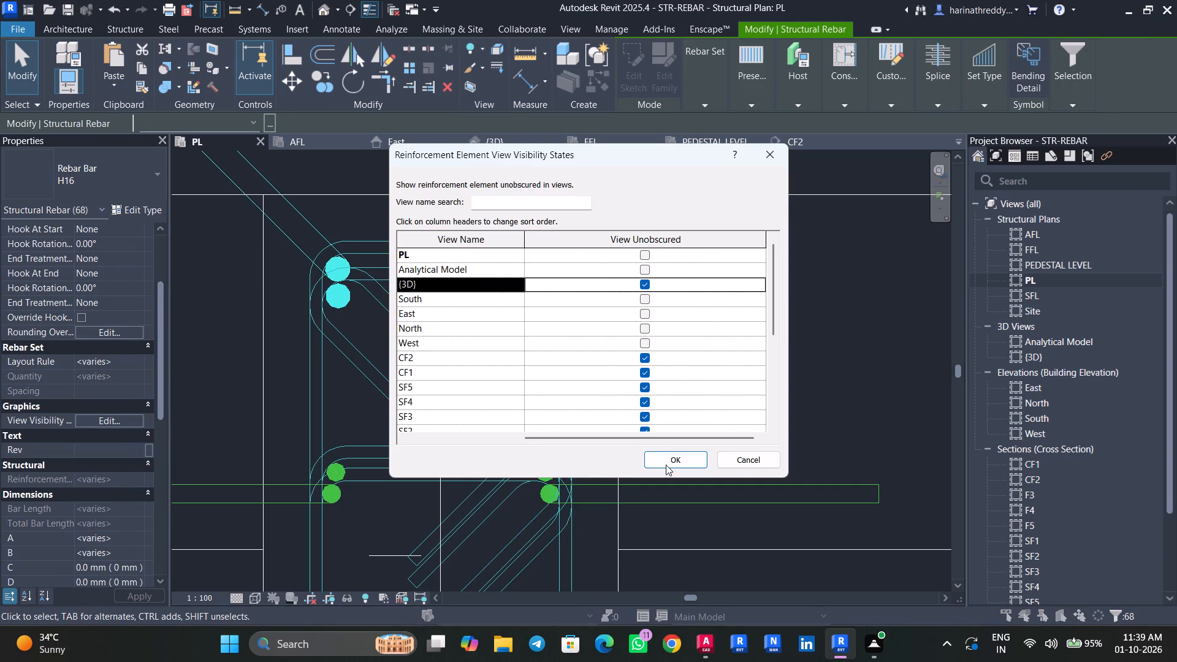
pyautogui.click(666, 465)
pyautogui.press('Escape')
pyautogui.press('Escape')
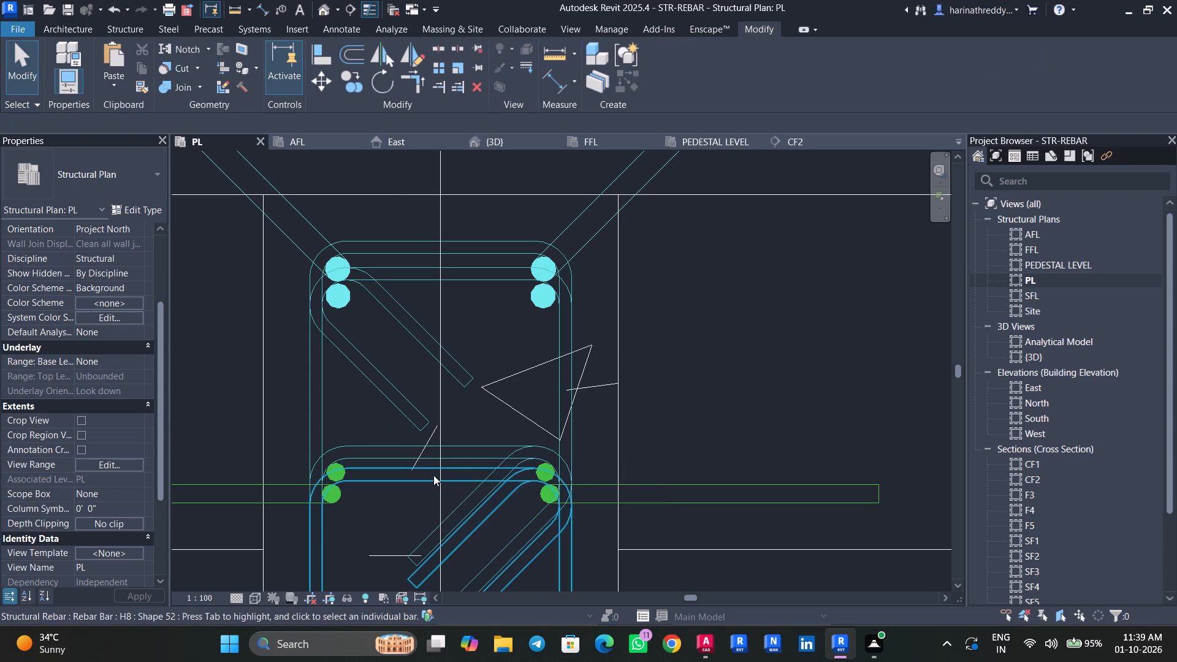
# Set all H8 rebar instances to show unobscured in the {3D} view.
pyautogui.click(435, 450)
pyautogui.write('SA')
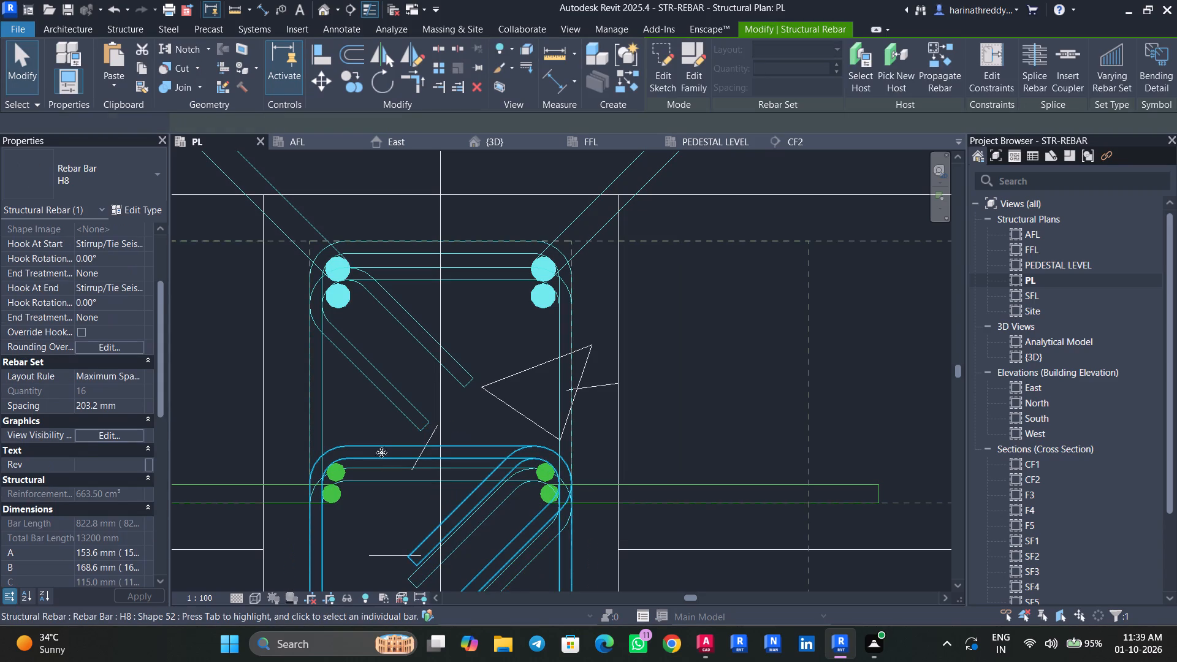
pyautogui.click(109, 424)
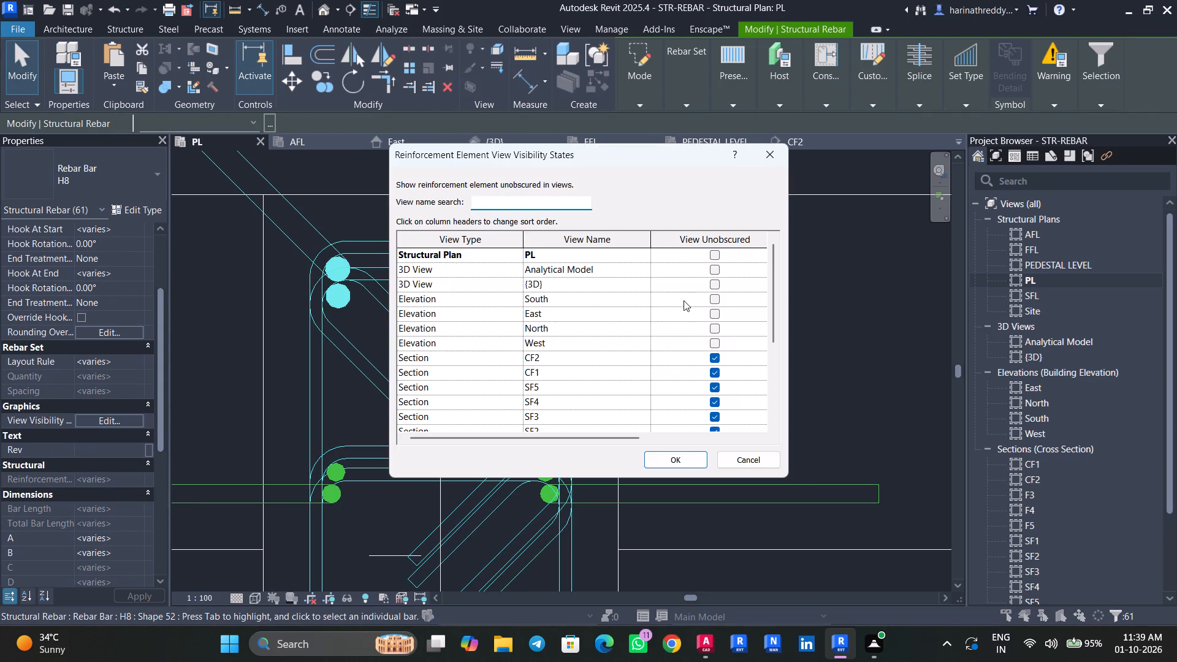
pyautogui.click(712, 286)
pyautogui.click(648, 283)
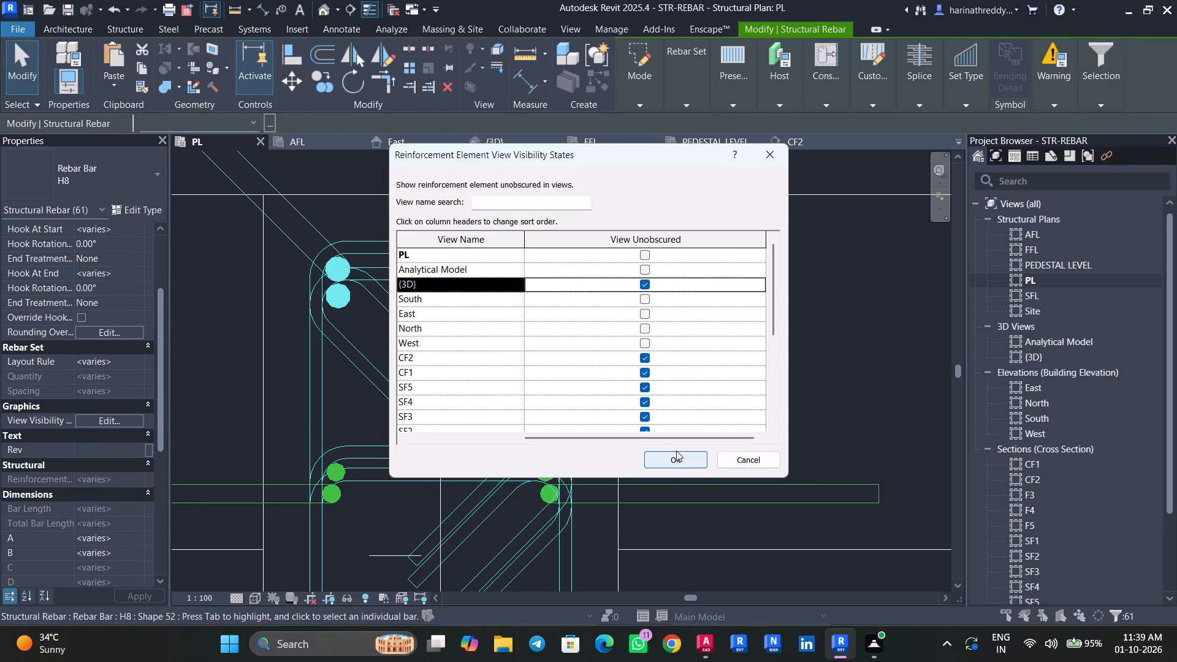
pyautogui.click(677, 461)
pyautogui.press('Escape')
pyautogui.press('Escape')
# In the {3D} view, extend an outer H16 corner bar of the C3 column down past the beam to about 3197 mm.
pyautogui.click(497, 149)
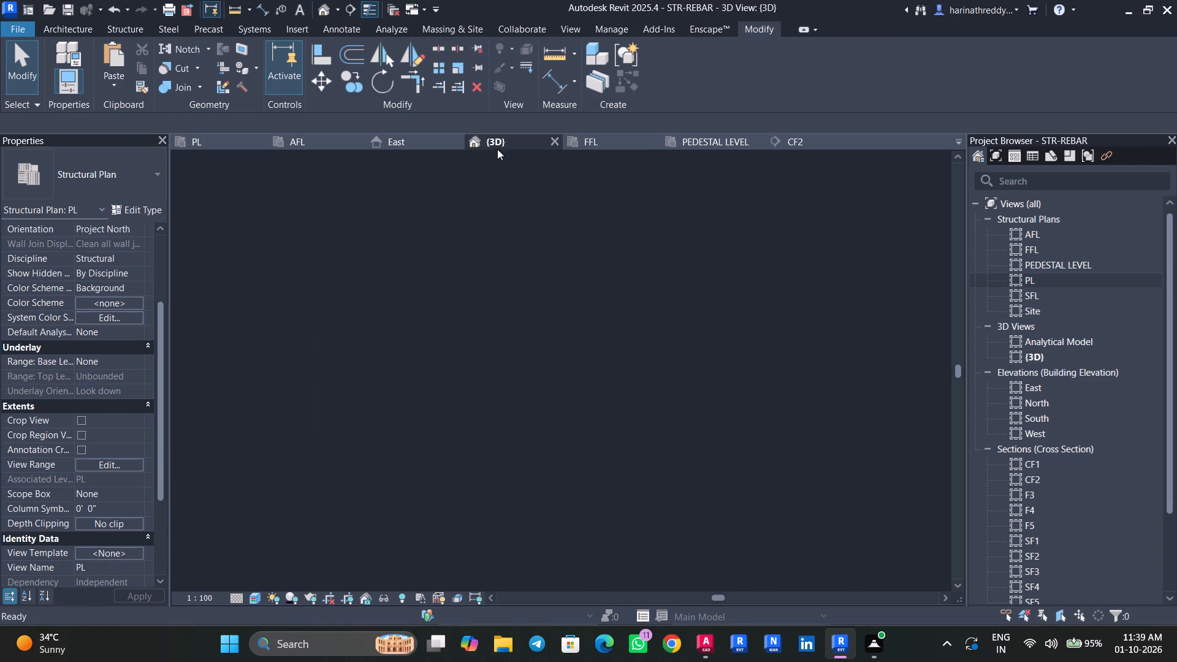
pyautogui.keyDown('shift'); pyautogui.moveTo(294, 471); pyautogui.dragTo(376, 453, button='middle'); pyautogui.keyUp('shift')
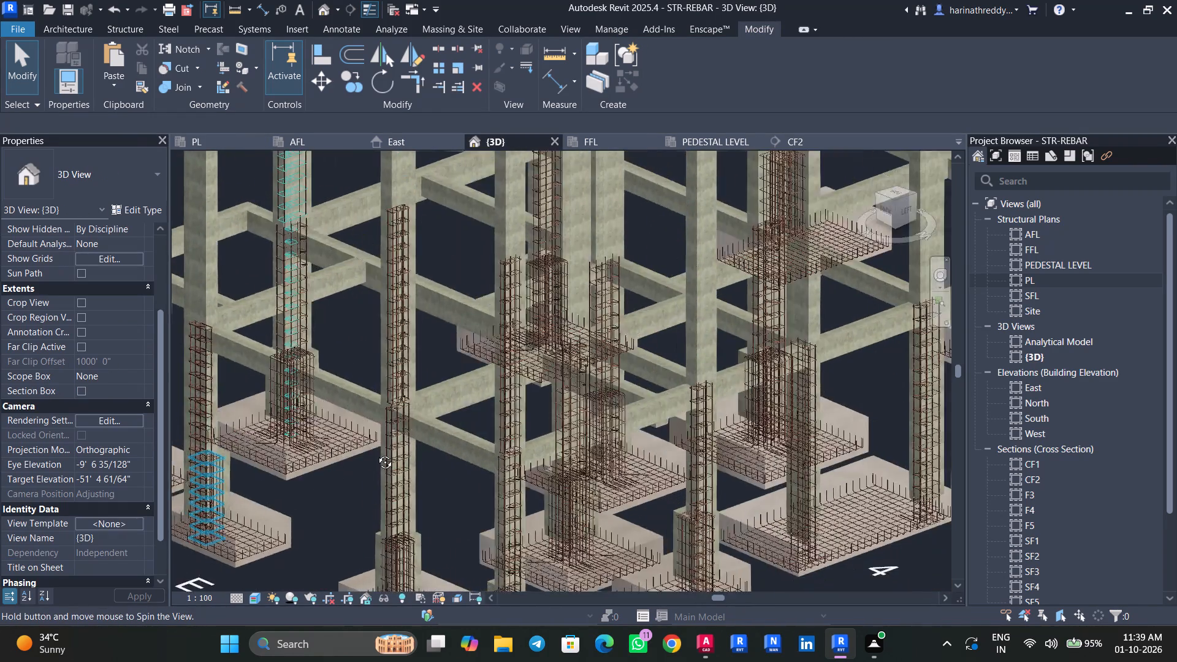
pyautogui.keyDown('shift'); pyautogui.moveTo(376, 453); pyautogui.dragTo(653, 471, button='middle'); pyautogui.keyUp('shift')
pyautogui.scroll(4, 421, 366)
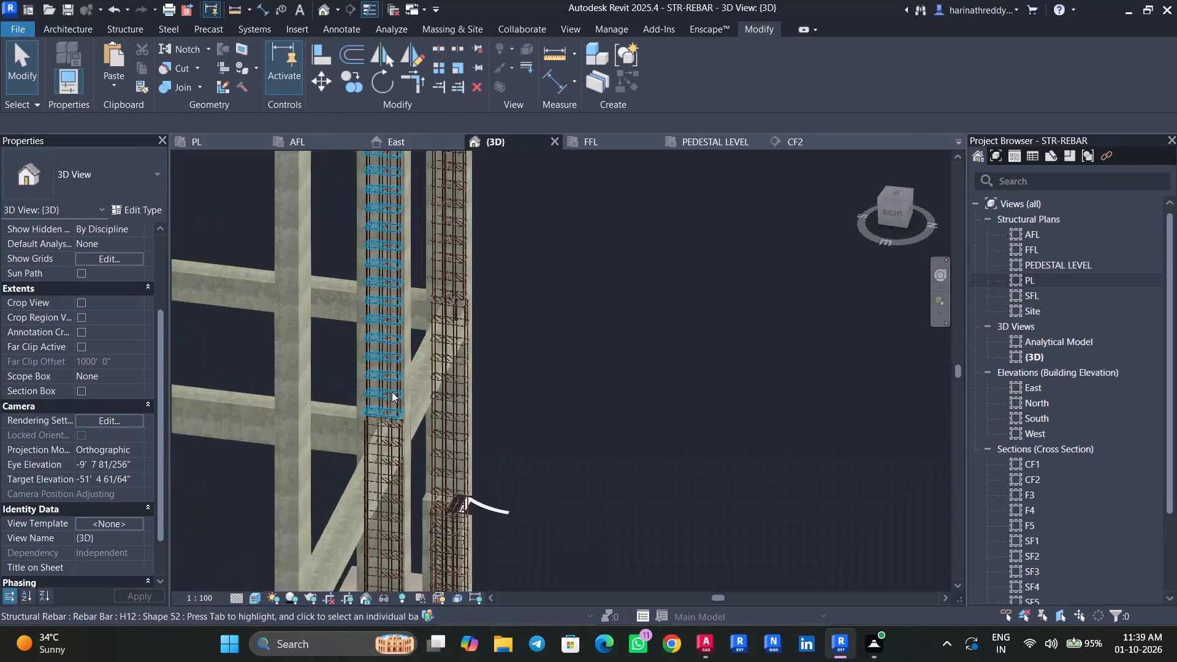
pyautogui.scroll(3, 392, 392)
pyautogui.click(403, 415)
pyautogui.scroll(6, 392, 444)
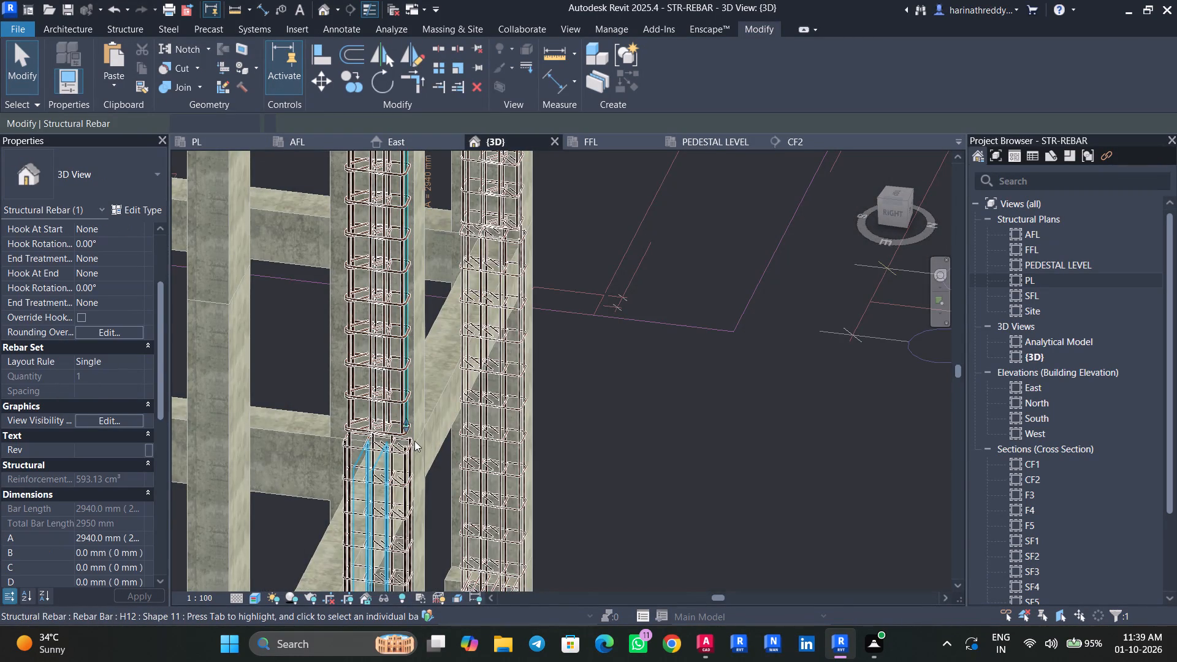
pyautogui.keyDown('shift'); pyautogui.moveTo(451, 446); pyautogui.dragTo(405, 436, button='middle'); pyautogui.keyUp('shift')
pyautogui.moveTo(424, 419); pyautogui.dragTo(432, 449)
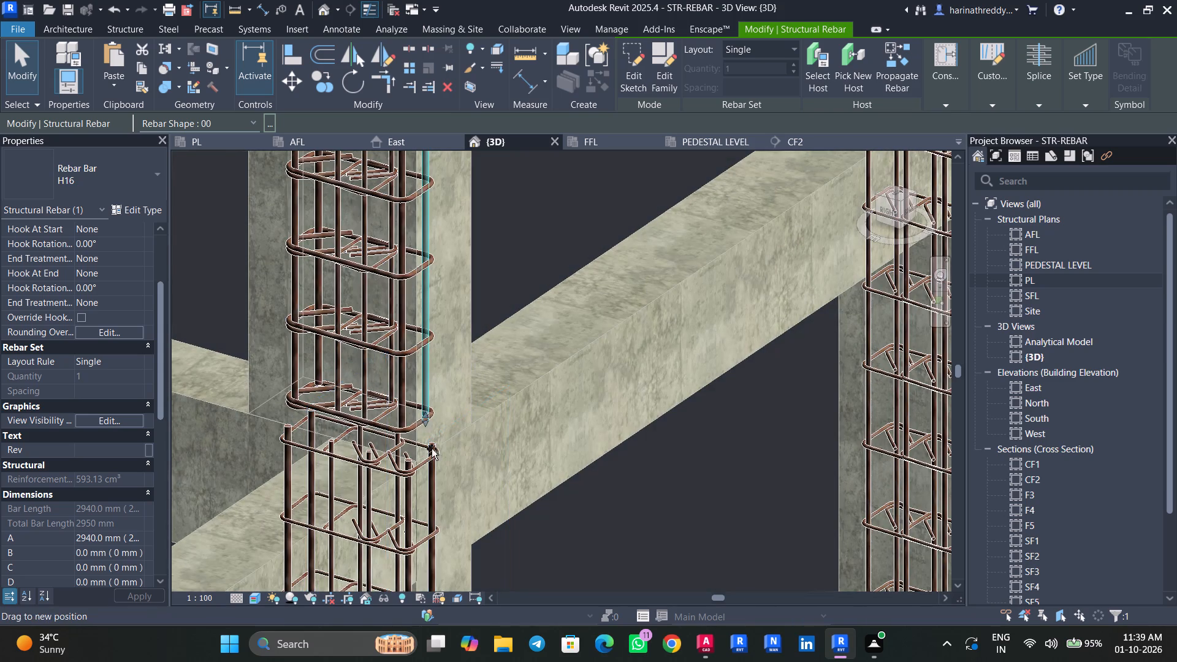
pyautogui.moveTo(432, 449); pyautogui.dragTo(425, 569)
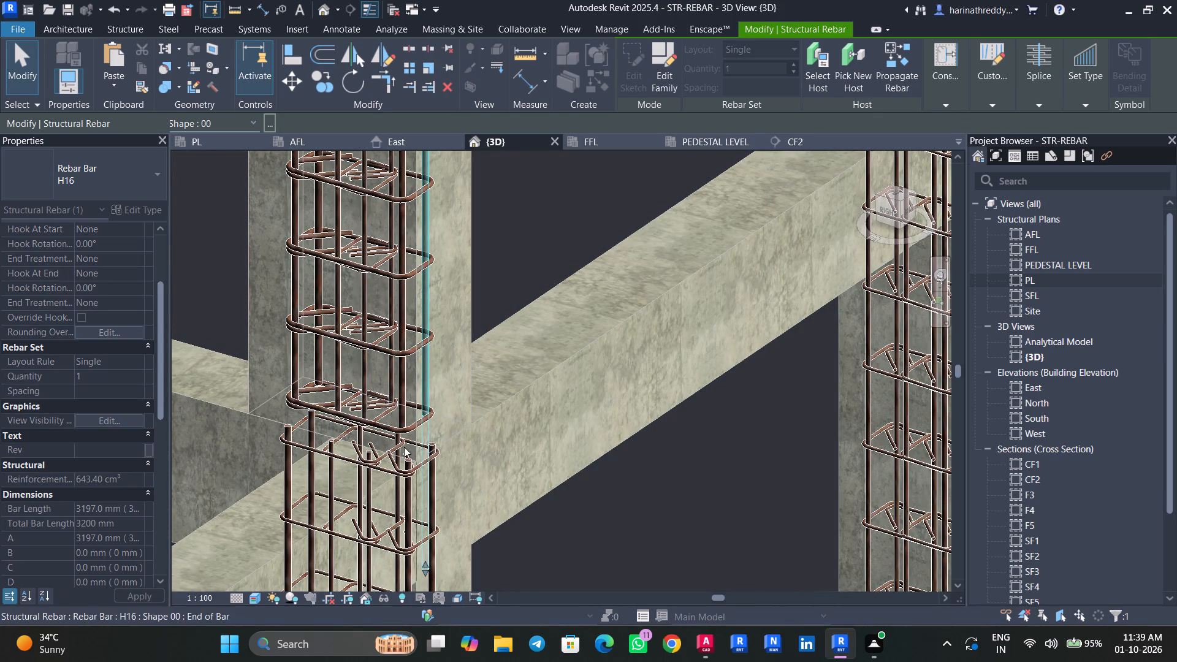
pyautogui.press('Escape')
# Extend the neighbouring H16 corner bar at the same end of the C3 column down to overlap the lower column's bars.
pyautogui.click(400, 405)
pyautogui.press('Escape')
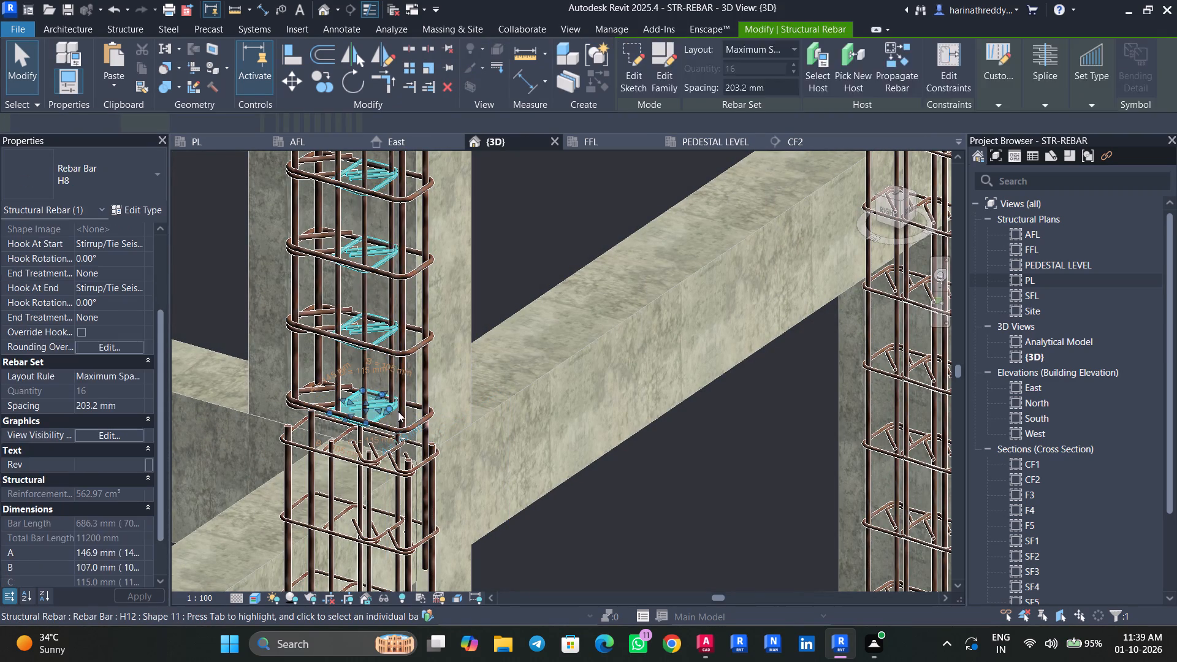
pyautogui.click(402, 411)
pyautogui.press('Escape')
pyautogui.click(406, 414)
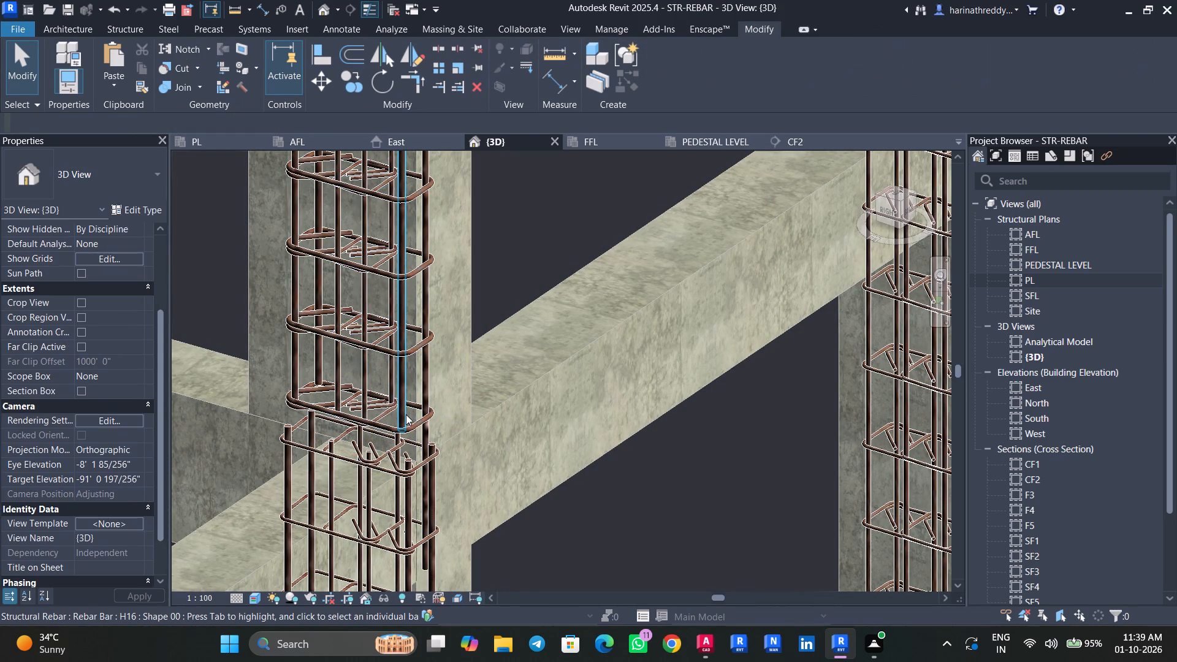
pyautogui.moveTo(402, 431); pyautogui.dragTo(416, 582)
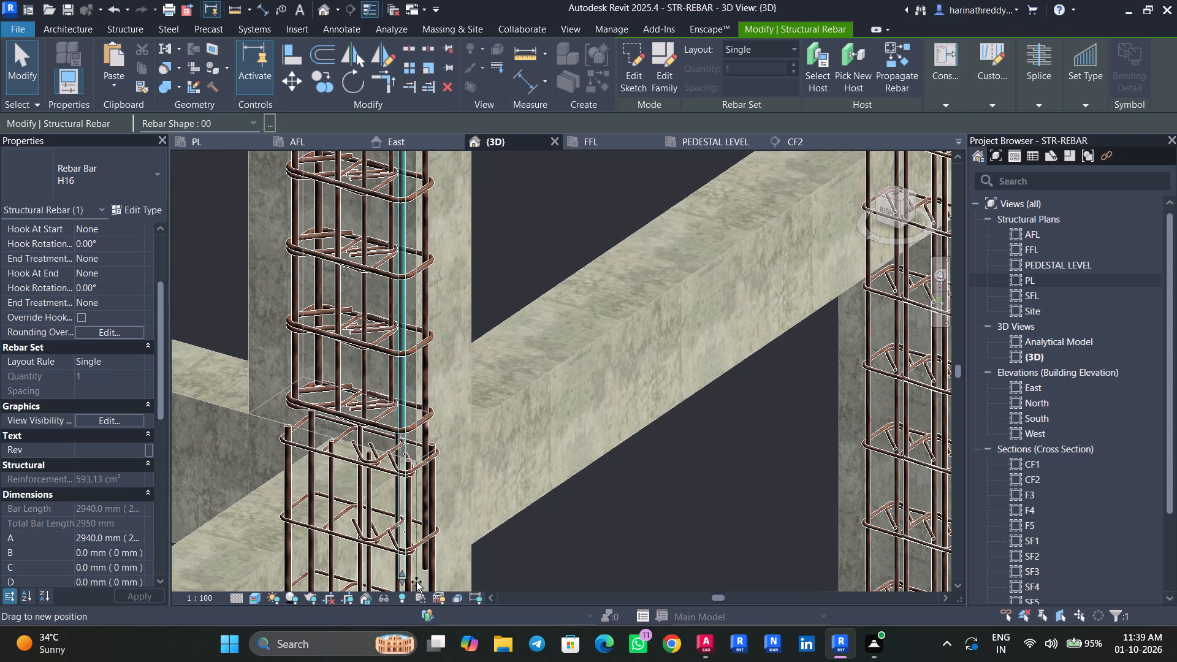
pyautogui.moveTo(416, 582); pyautogui.dragTo(416, 573)
pyautogui.press('Escape')
pyautogui.press('Escape')
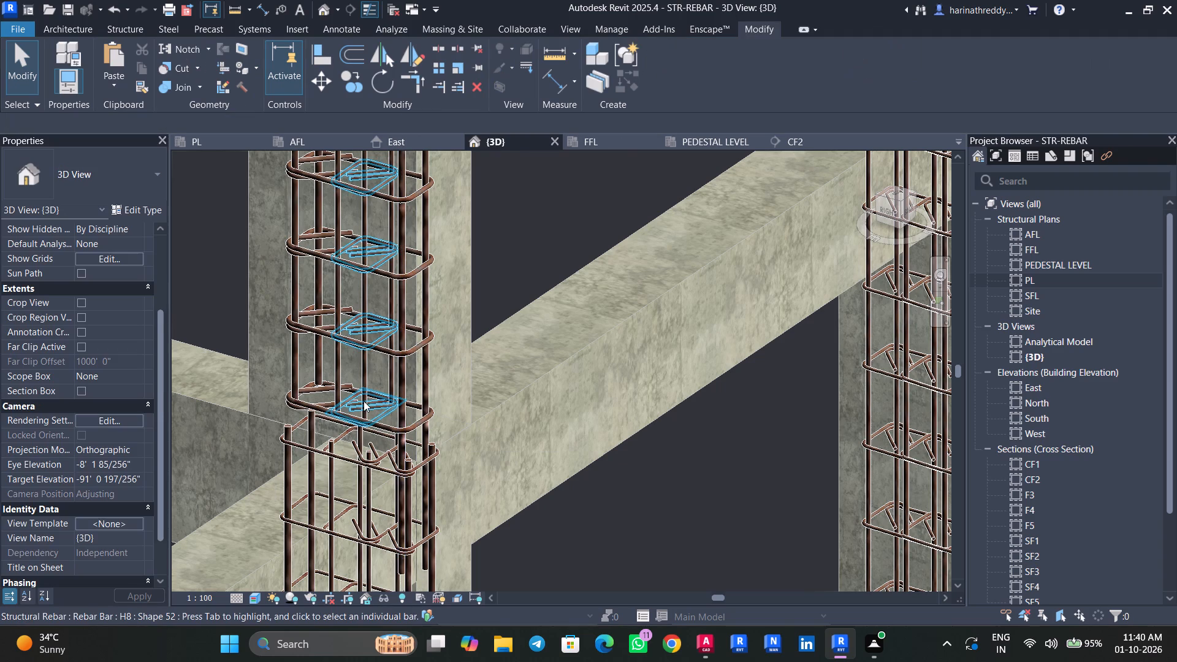
# Extend the H16 corner bar at the opposite end of the C3 column down to overlap the lower column's bars.
pyautogui.keyDown('ctrl'); pyautogui.click(291, 368); pyautogui.keyUp('ctrl')
pyautogui.scroll(3, 320, 377)
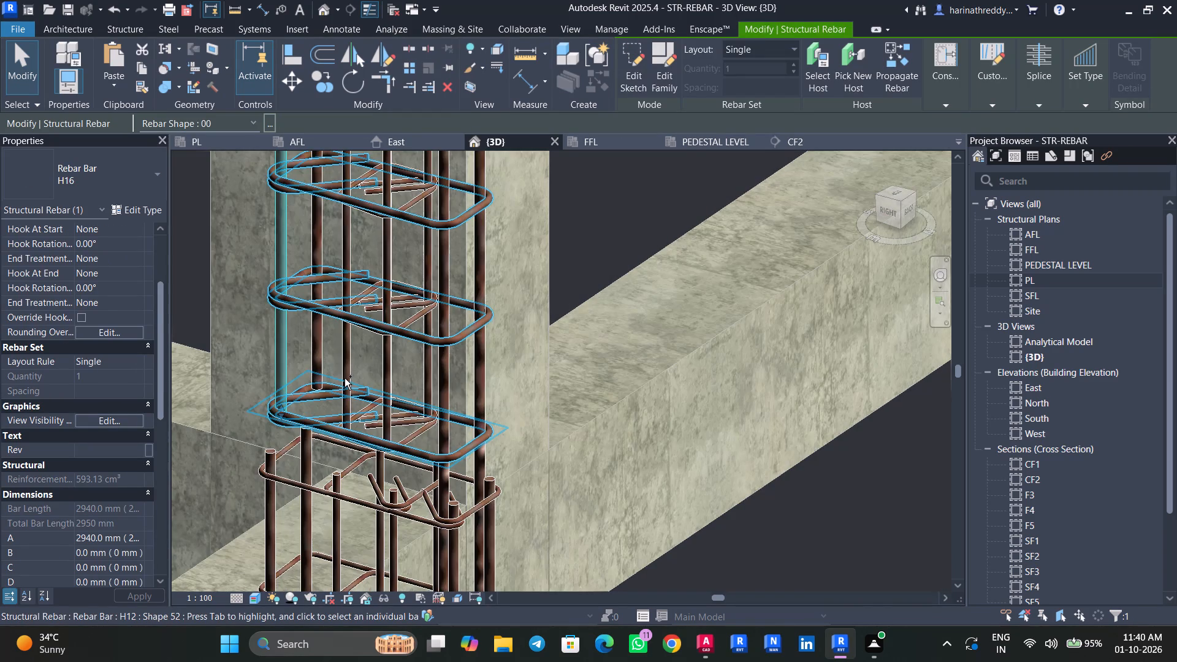
pyautogui.keyDown('ctrl'); pyautogui.click(345, 378); pyautogui.keyUp('ctrl')
pyautogui.press('Escape')
pyautogui.press('Escape')
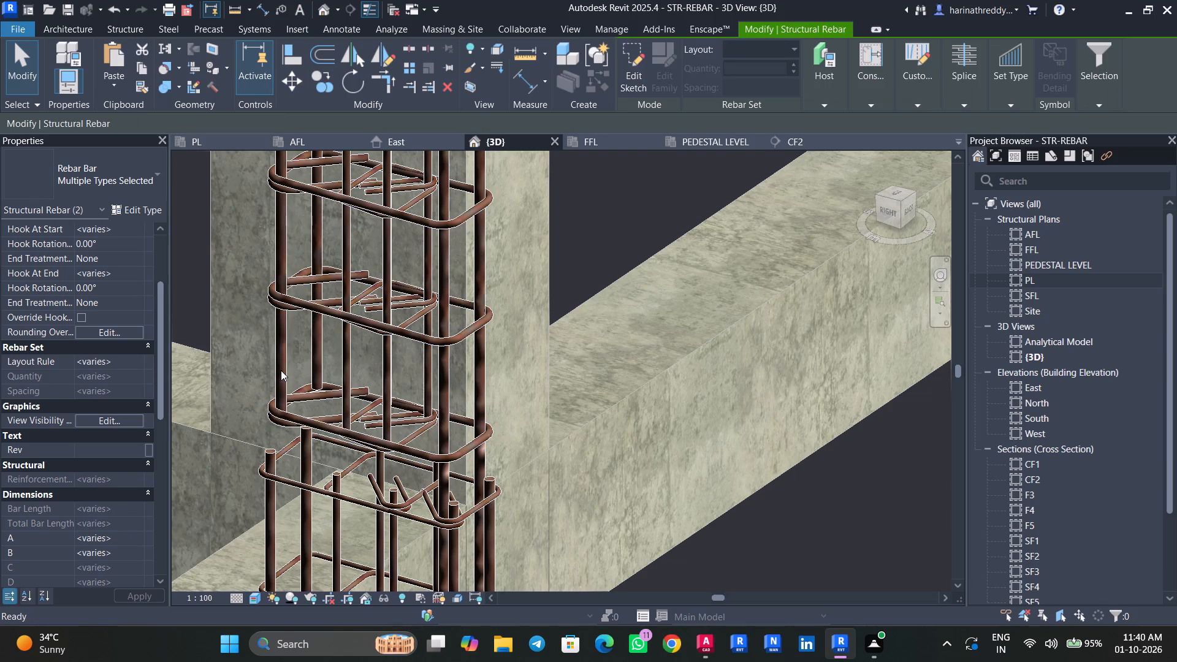
pyautogui.click(281, 370)
pyautogui.scroll(-7, 286, 418)
pyautogui.scroll(1, 286, 417)
pyautogui.scroll(-1, 286, 417)
pyautogui.moveTo(283, 416); pyautogui.dragTo(291, 490)
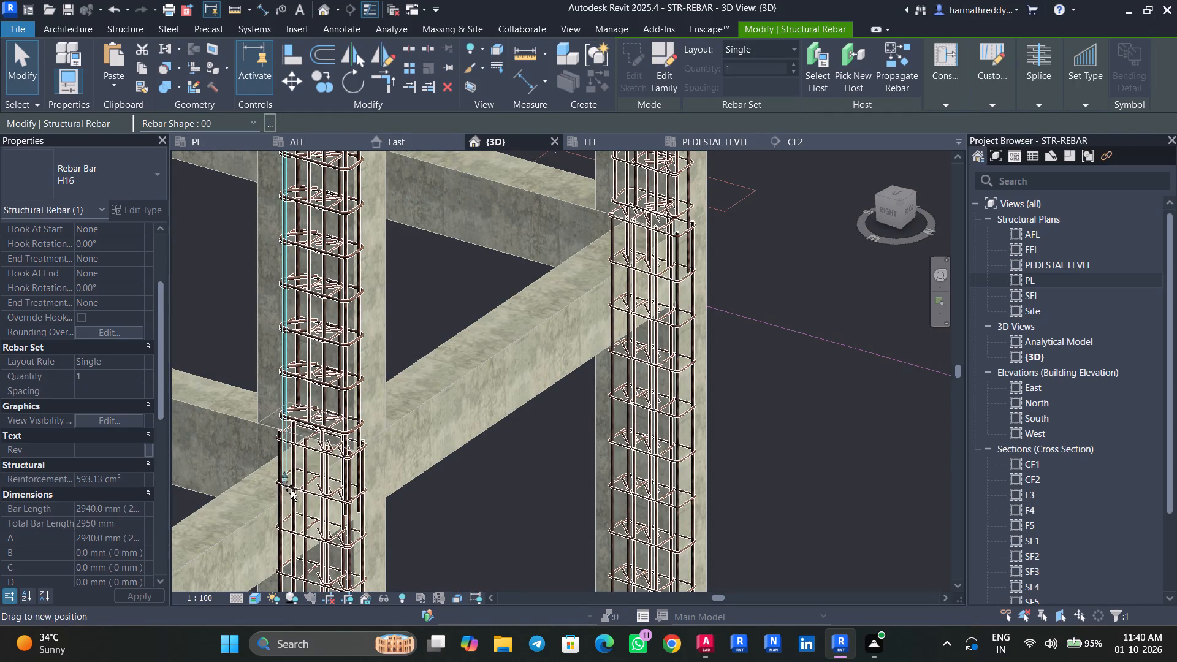
pyautogui.moveTo(291, 490); pyautogui.dragTo(291, 527)
pyautogui.press('Escape')
pyautogui.press('Escape')
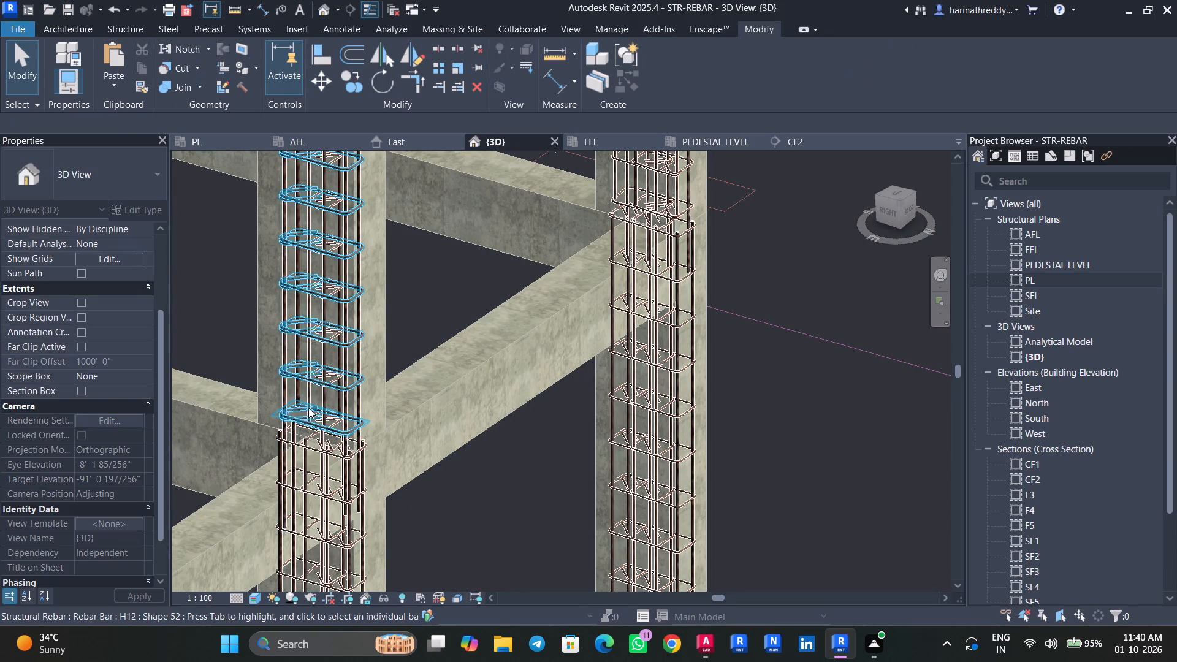
# Extend an intermediate H12 bar next to the opposite-end H16 bars down to overlap the lower column's bars.
pyautogui.scroll(4, 308, 400)
pyautogui.click(309, 397)
pyautogui.moveTo(307, 441); pyautogui.dragTo(292, 617)
pyautogui.moveTo(303, 542); pyautogui.dragTo(304, 427, button='middle')
pyautogui.moveTo(304, 428); pyautogui.dragTo(300, 484, button='middle')
pyautogui.press('Escape')
pyautogui.press('Escape')
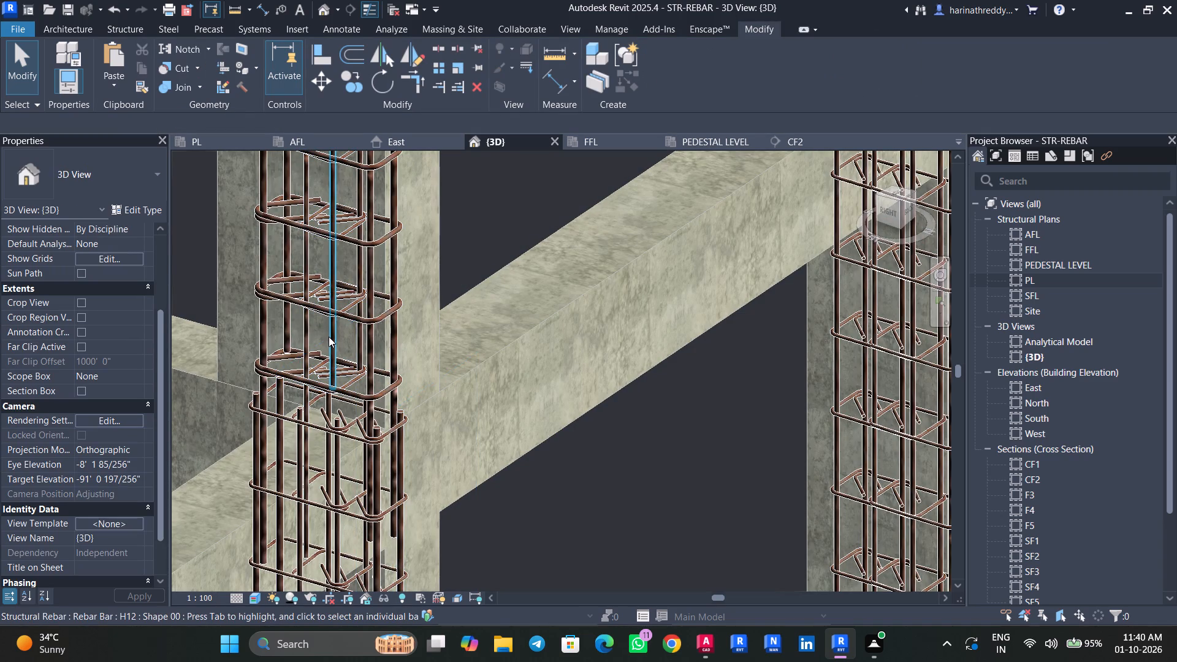
# Extend the H12 bar near the middle of the C3 column down to overlap the lower column's bars.
pyautogui.click(329, 337)
pyautogui.moveTo(328, 392); pyautogui.dragTo(330, 554)
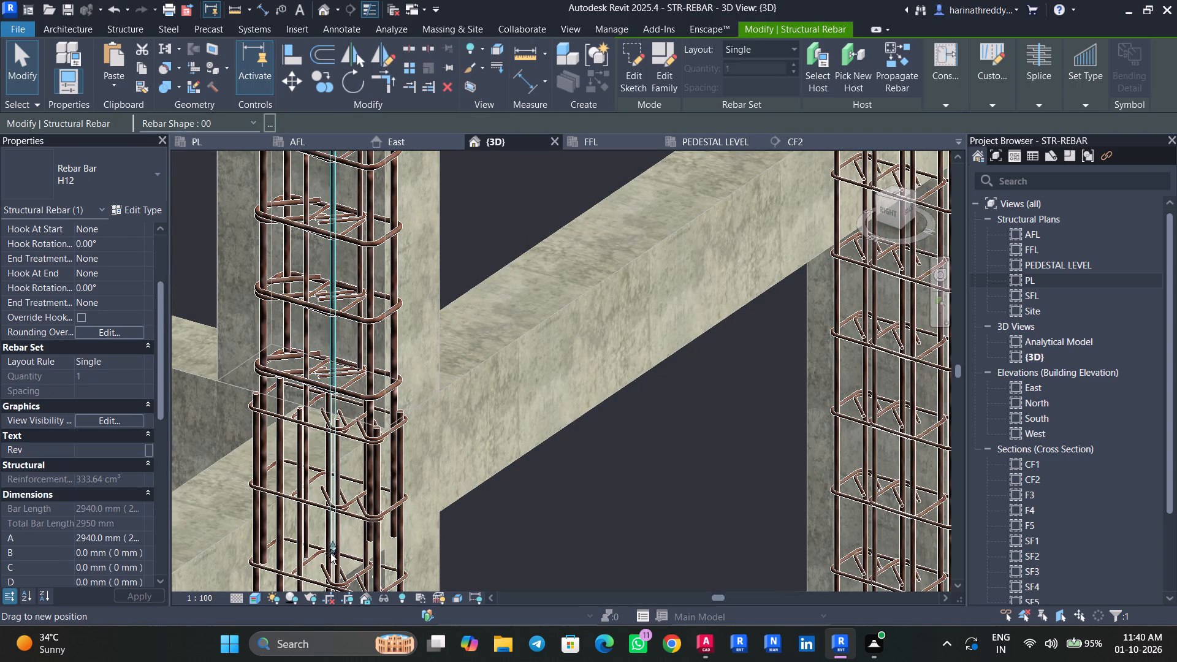
pyautogui.moveTo(330, 554); pyautogui.dragTo(330, 558)
pyautogui.press('Escape')
pyautogui.press('Escape')
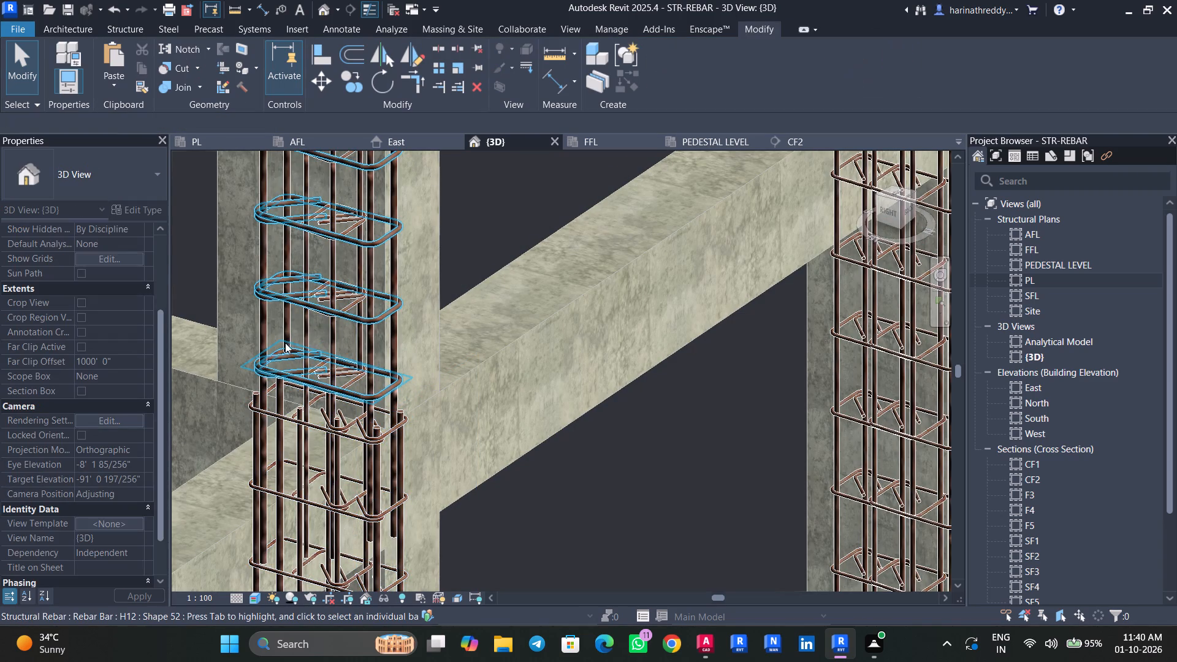
# Extend the remaining H16 corner bar of the C3 column downward to a length of about 3261 mm.
pyautogui.click(288, 324)
pyautogui.moveTo(286, 353); pyautogui.dragTo(286, 377)
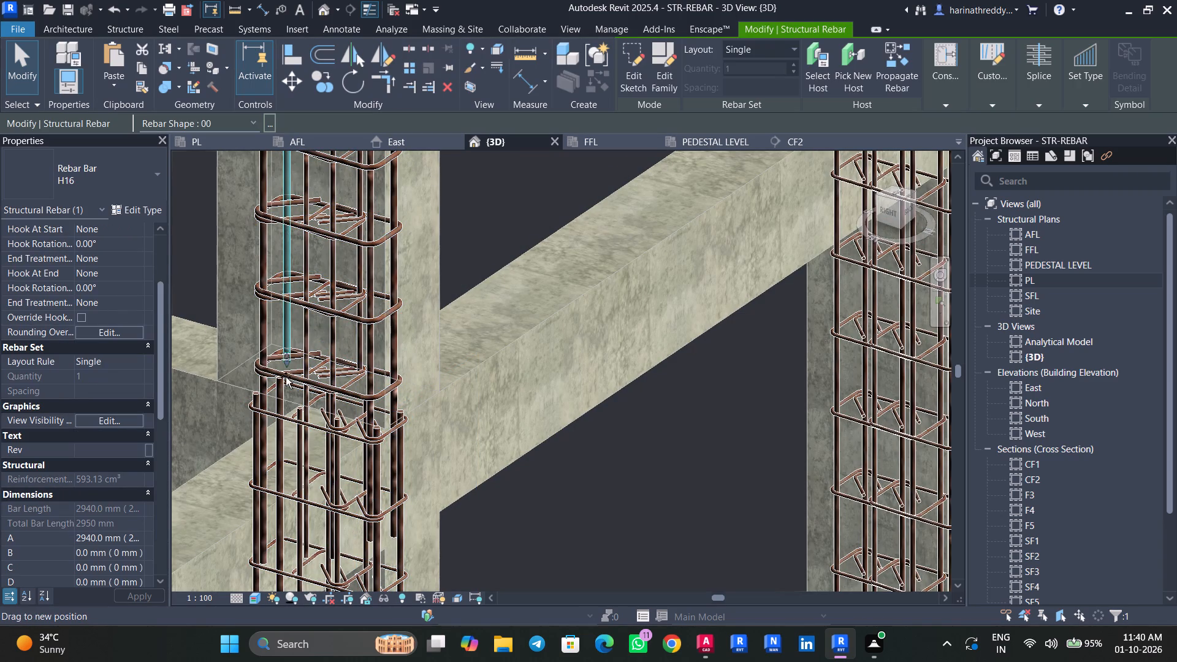
pyautogui.moveTo(286, 377); pyautogui.dragTo(292, 549)
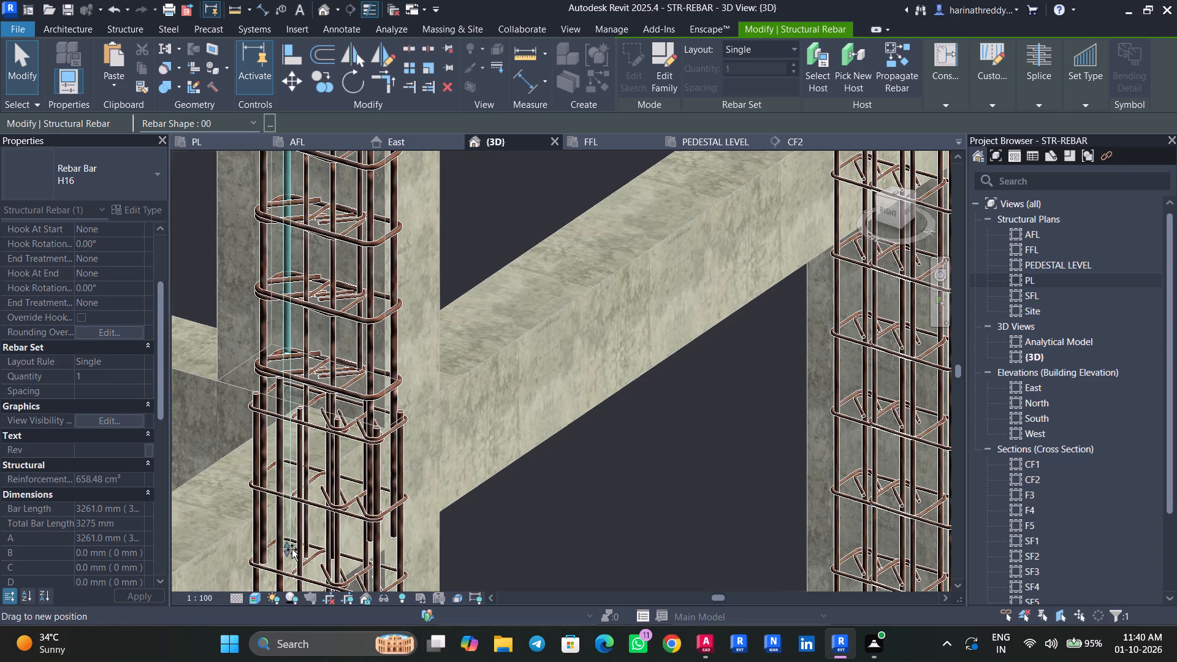
pyautogui.press('Escape')
pyautogui.press('Escape')
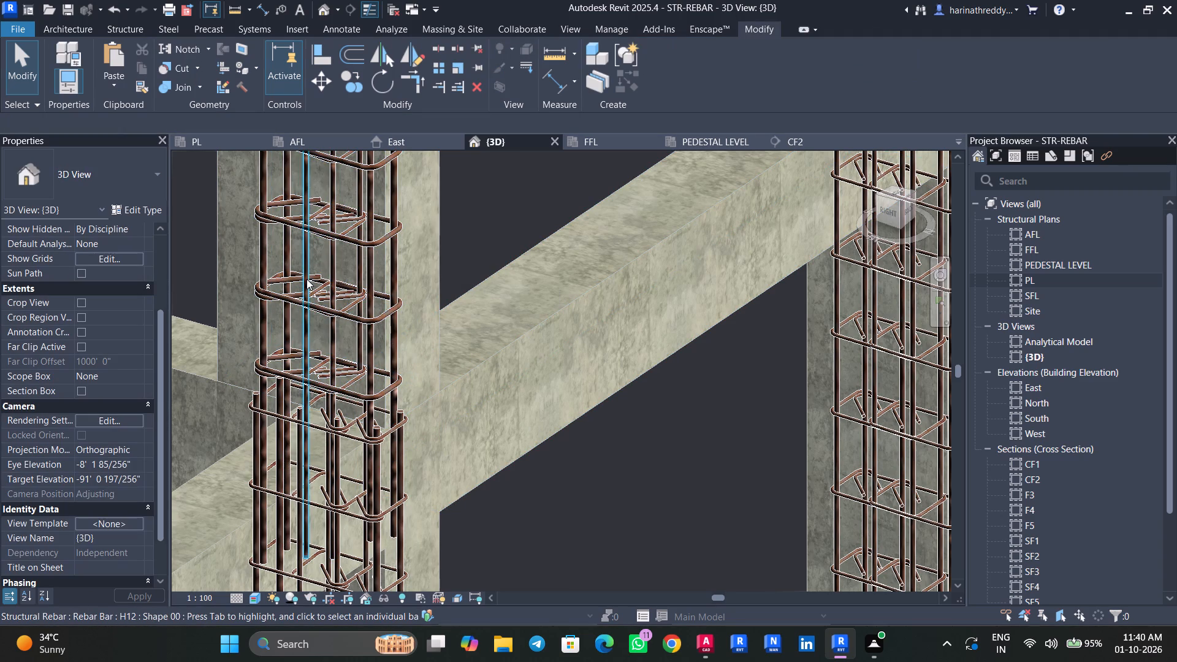
# From the other side of the C3 column, extend another intermediate H12 bar downward to a length of about 3332 mm.
pyautogui.keyDown('shift'); pyautogui.moveTo(589, 476); pyautogui.dragTo(486, 470, button='middle'); pyautogui.keyUp('shift')
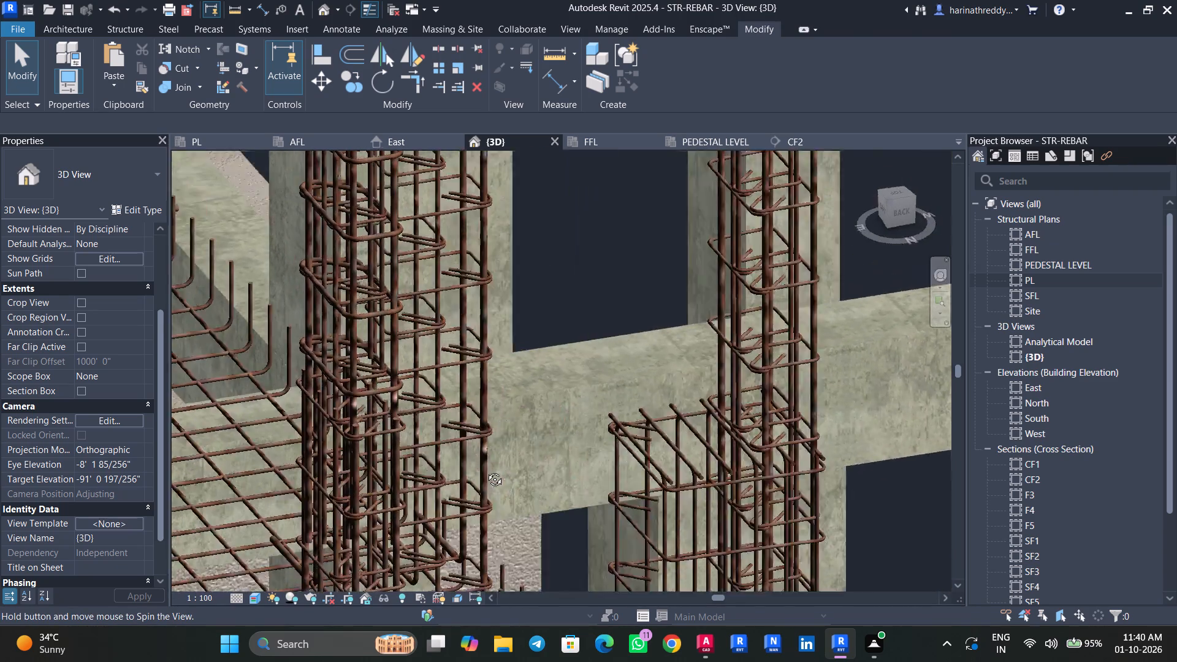
pyautogui.keyDown('shift'); pyautogui.moveTo(486, 470); pyautogui.dragTo(311, 479, button='middle'); pyautogui.keyUp('shift')
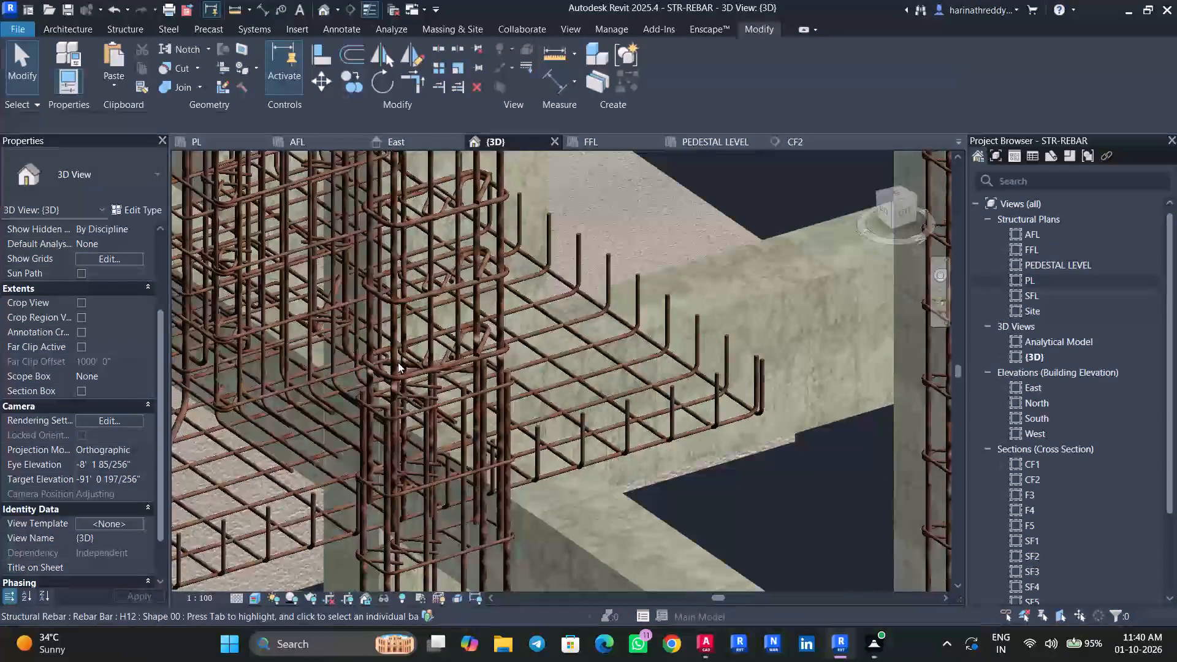
pyautogui.click(429, 350)
pyautogui.press('Escape')
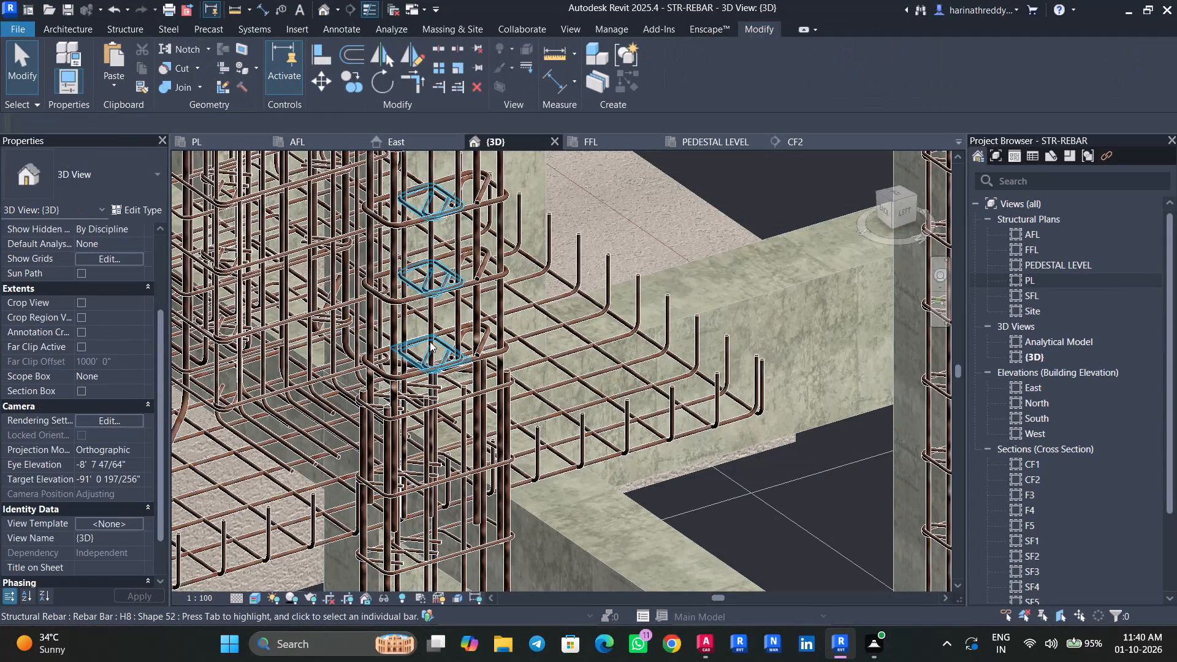
pyautogui.click(430, 341)
pyautogui.press('Escape')
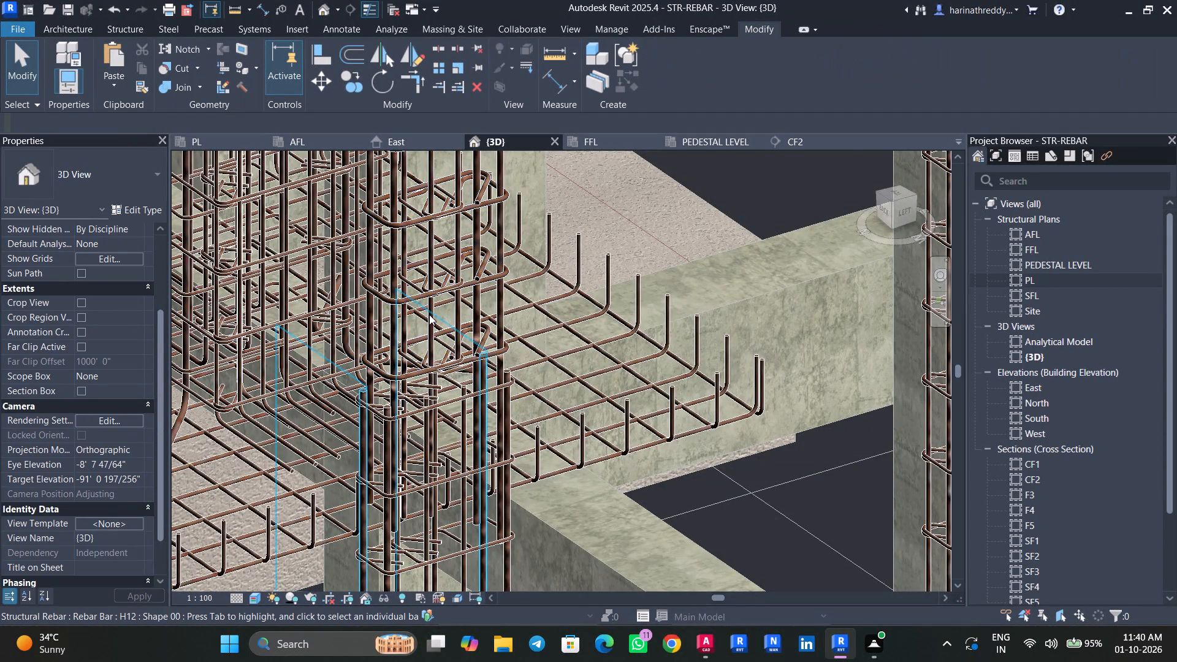
pyautogui.click(424, 315)
pyautogui.moveTo(430, 372); pyautogui.dragTo(436, 488)
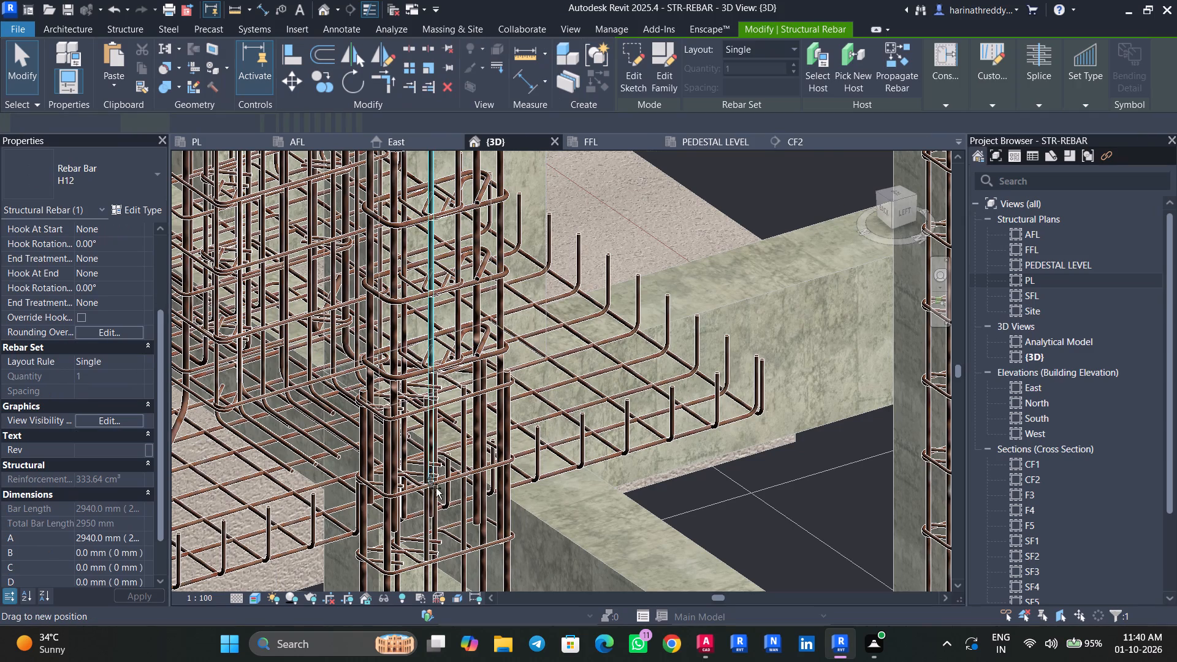
pyautogui.moveTo(436, 488); pyautogui.dragTo(438, 521)
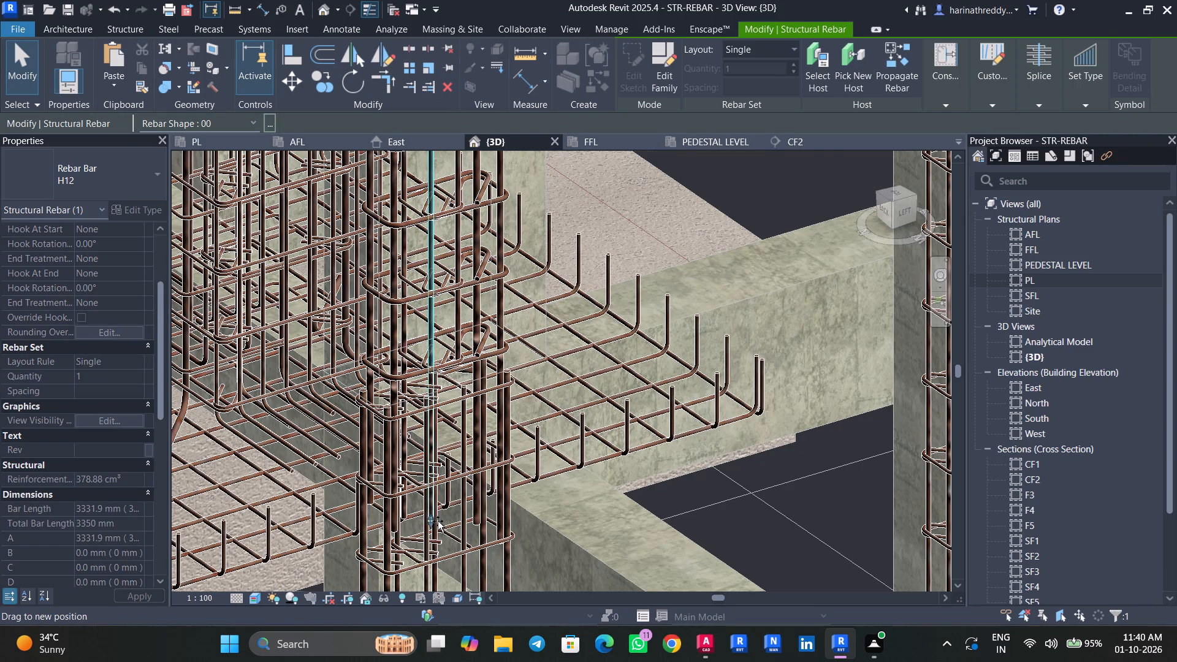
pyautogui.press('Escape')
pyautogui.press('Escape')
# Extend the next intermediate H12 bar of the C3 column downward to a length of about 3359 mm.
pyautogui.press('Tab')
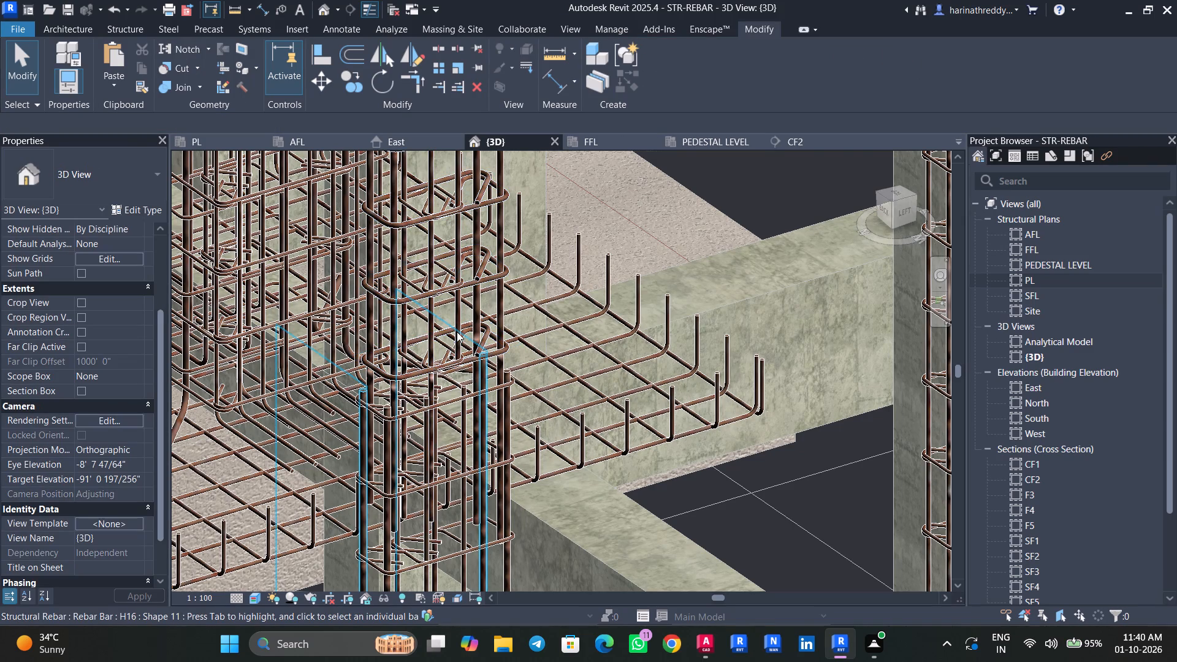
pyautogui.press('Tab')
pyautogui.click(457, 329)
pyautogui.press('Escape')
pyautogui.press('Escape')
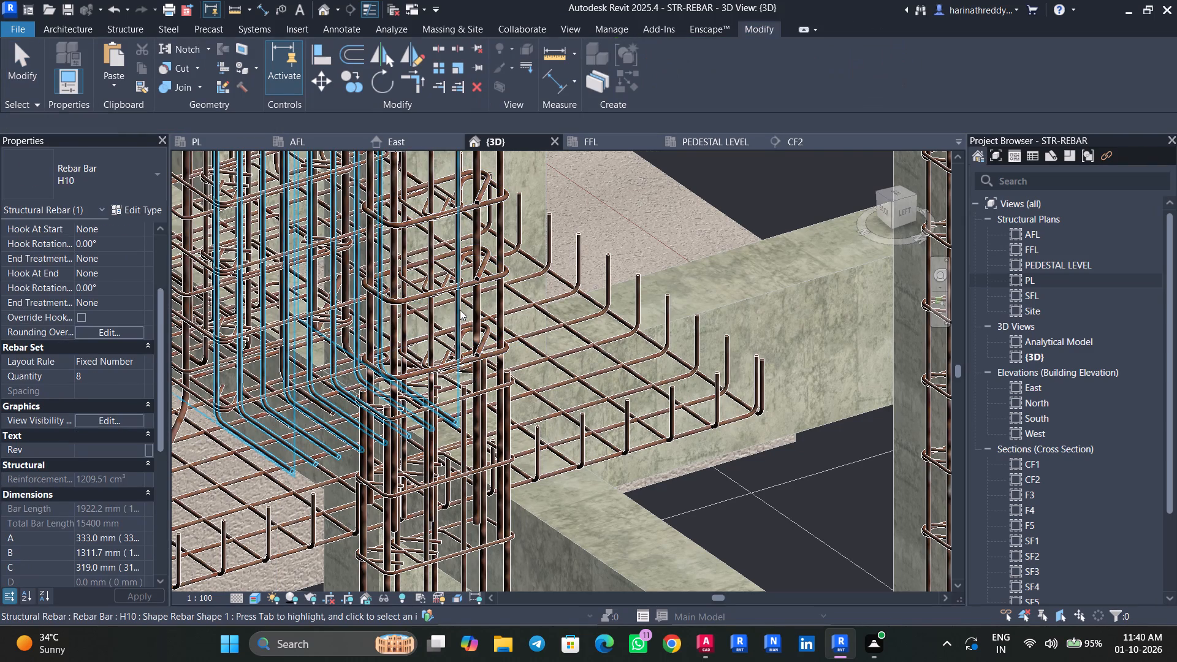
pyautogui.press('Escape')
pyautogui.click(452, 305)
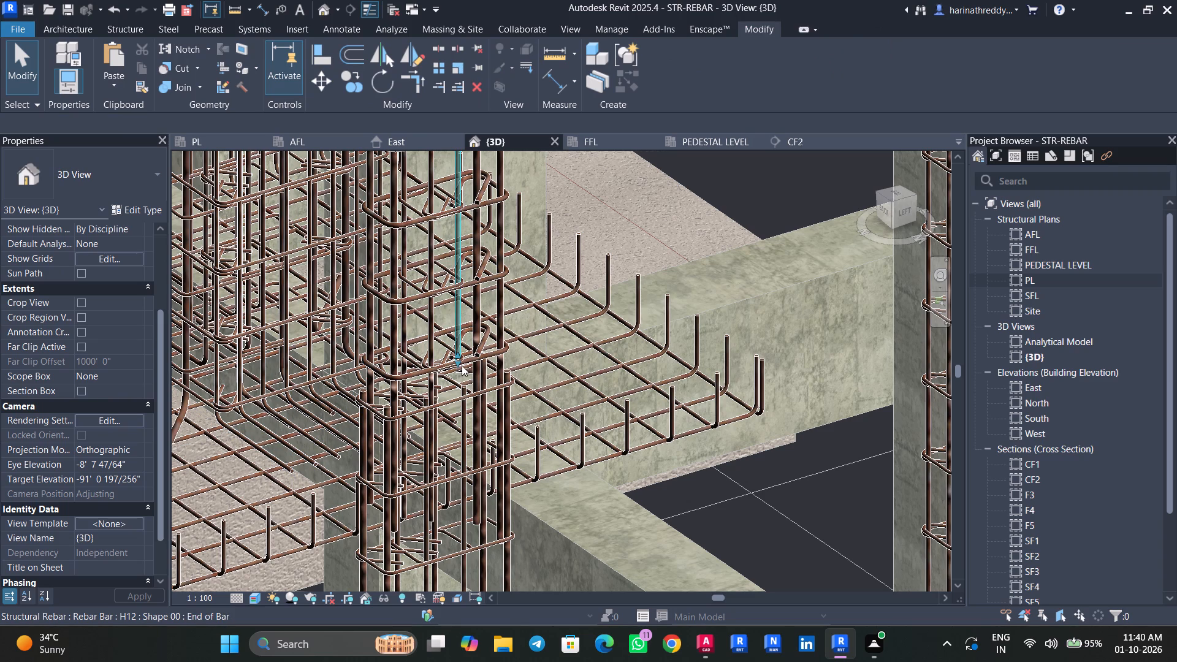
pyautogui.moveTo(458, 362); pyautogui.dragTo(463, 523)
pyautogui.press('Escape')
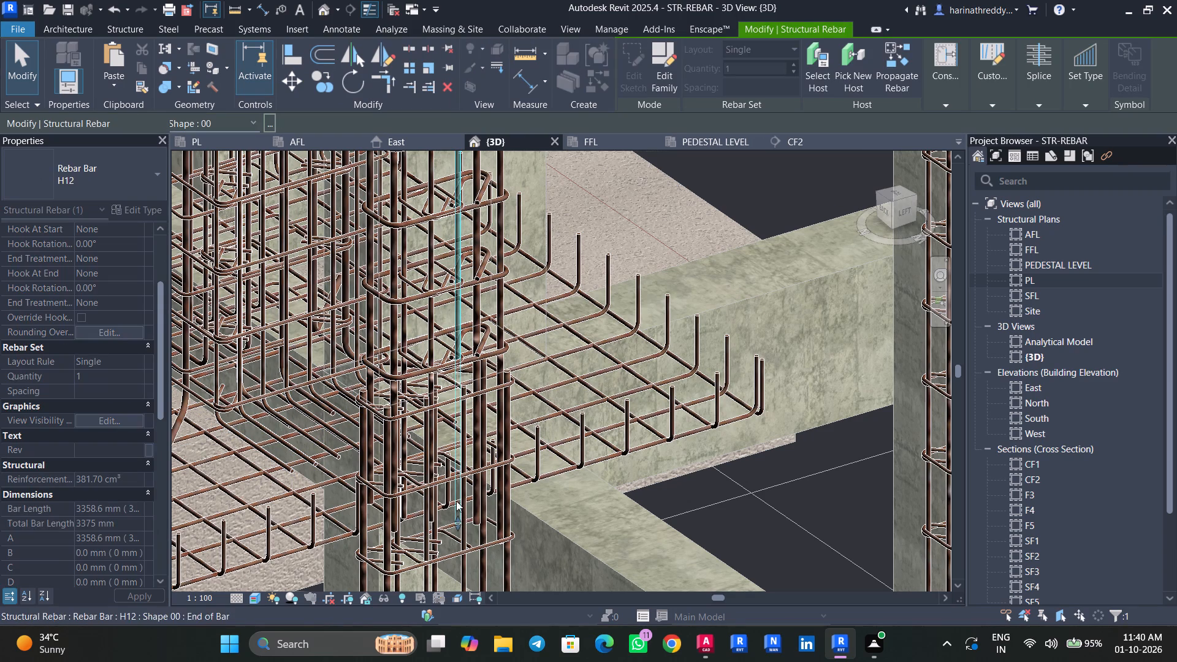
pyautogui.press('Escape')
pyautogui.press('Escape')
# Adjust the lower end of that same C3 column H12 bar to give a bar length of about 3209 mm.
pyautogui.scroll(-4, 377, 485)
pyautogui.scroll(9, 429, 498)
pyautogui.press('Escape')
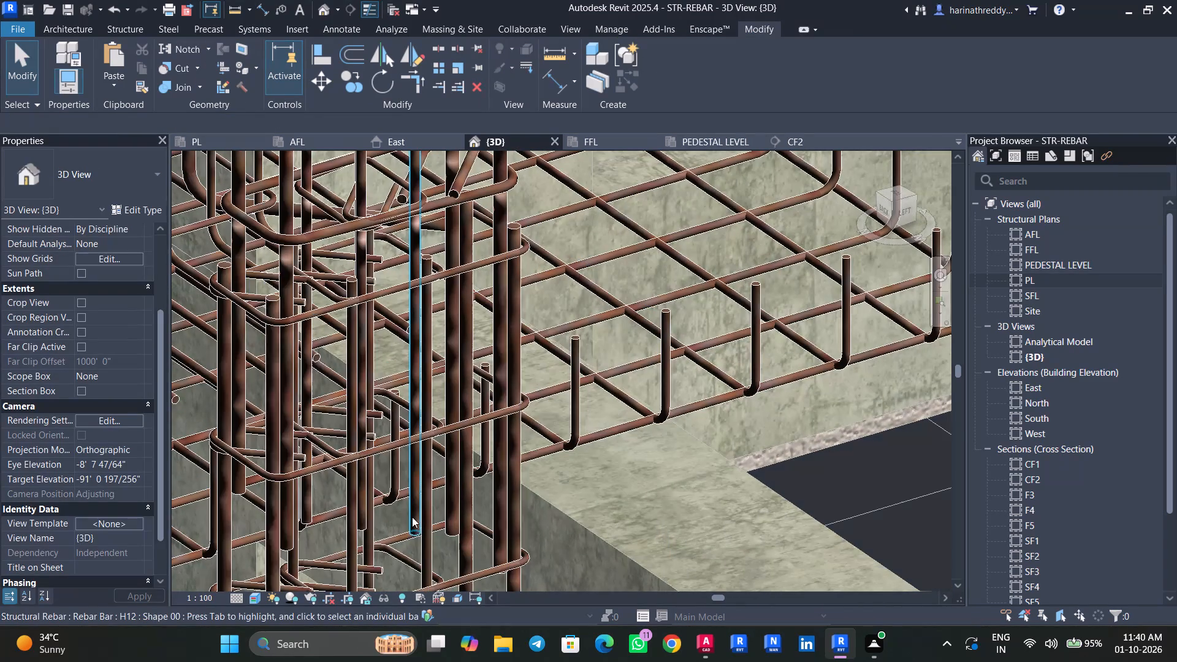
pyautogui.click(411, 517)
pyautogui.press('Escape')
pyautogui.press('Escape')
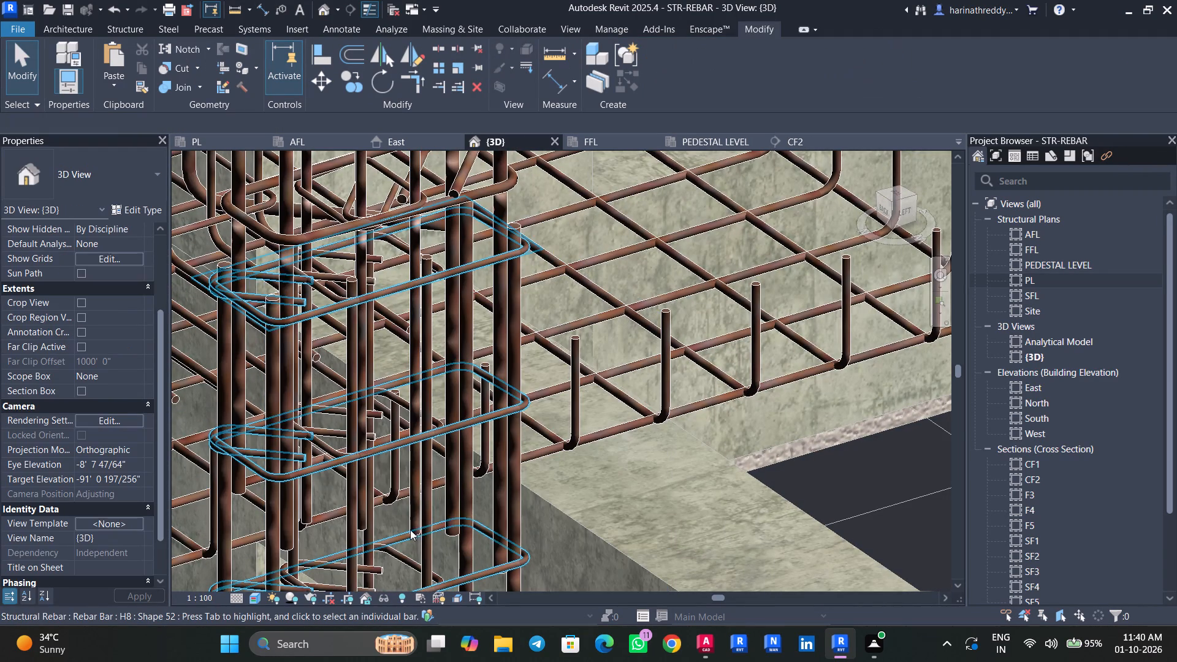
pyautogui.click(408, 521)
pyautogui.moveTo(414, 525); pyautogui.dragTo(416, 416)
pyautogui.press('Escape')
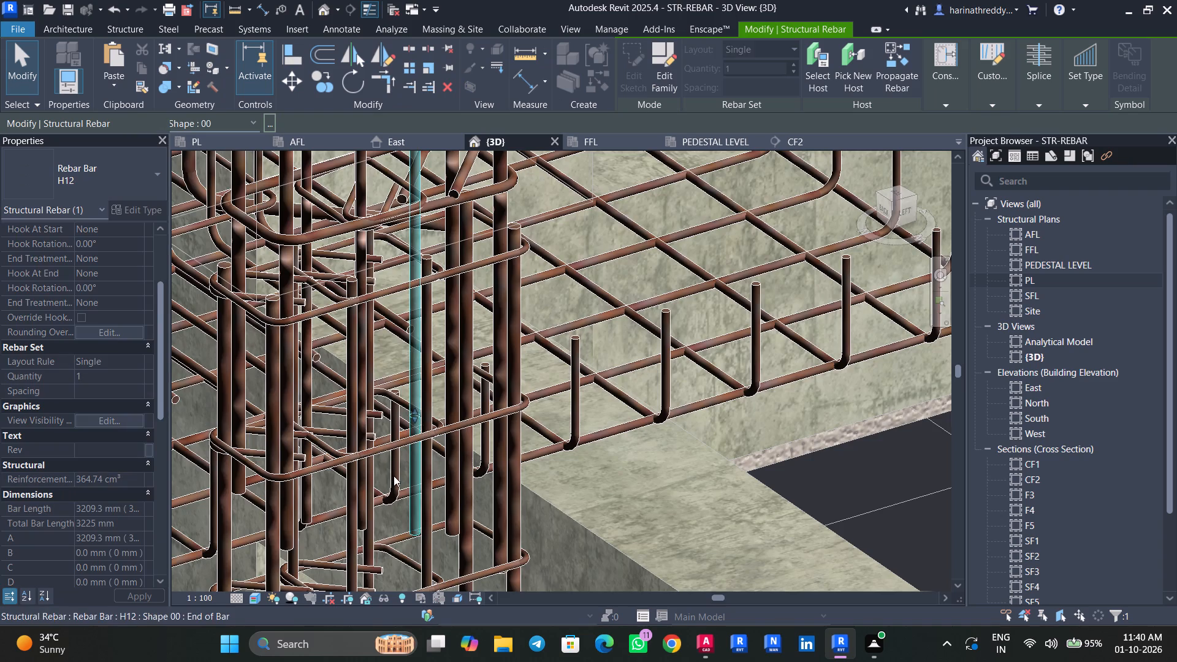
pyautogui.press('Escape')
# Examine the rebar cages of the surrounding columns from several sides in 3D, checking which bars still need laps.
pyautogui.scroll(-10, 394, 476)
pyautogui.scroll(1, 394, 476)
pyautogui.scroll(-5, 396, 474)
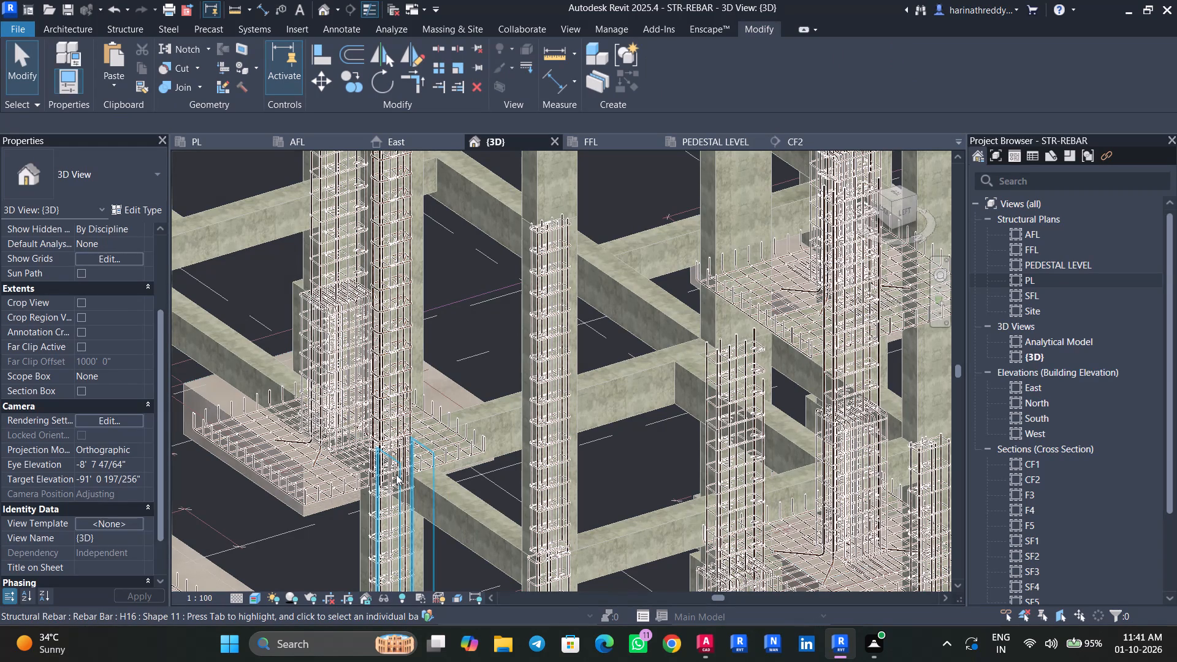
pyautogui.scroll(10, 361, 490)
pyautogui.press('Escape')
pyautogui.scroll(-4, 337, 504)
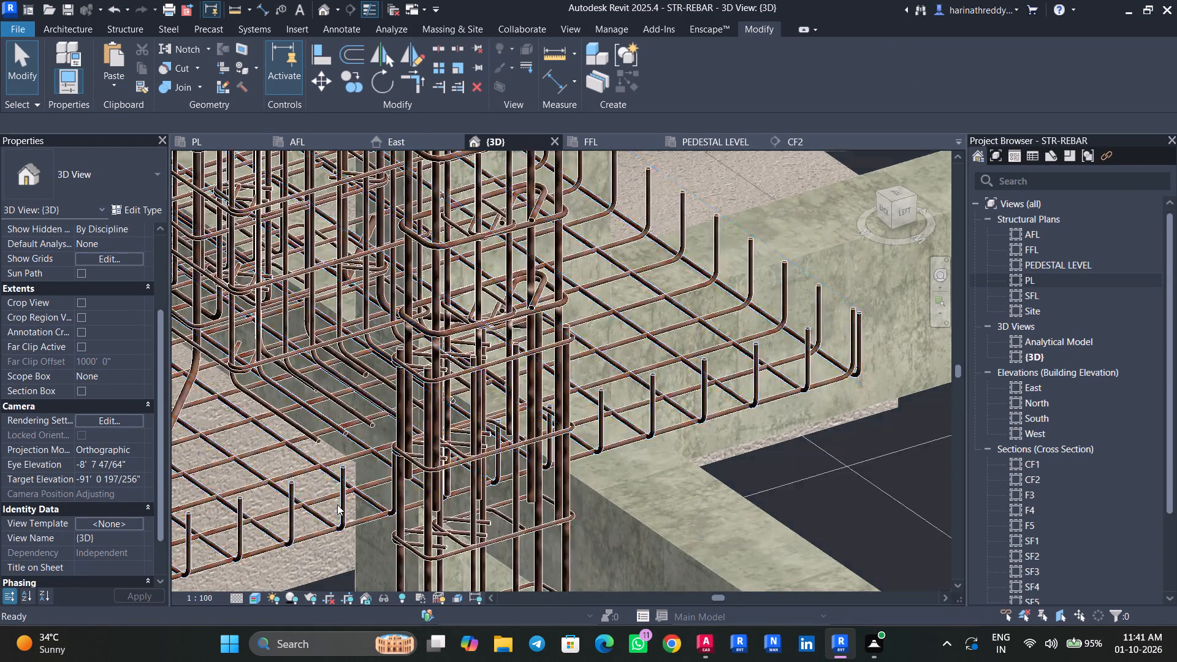
pyautogui.scroll(-1, 337, 504)
pyautogui.scroll(1, 338, 504)
pyautogui.scroll(-12, 338, 504)
pyautogui.keyDown('shift'); pyautogui.moveTo(296, 521); pyautogui.dragTo(321, 517, button='middle'); pyautogui.keyUp('shift')
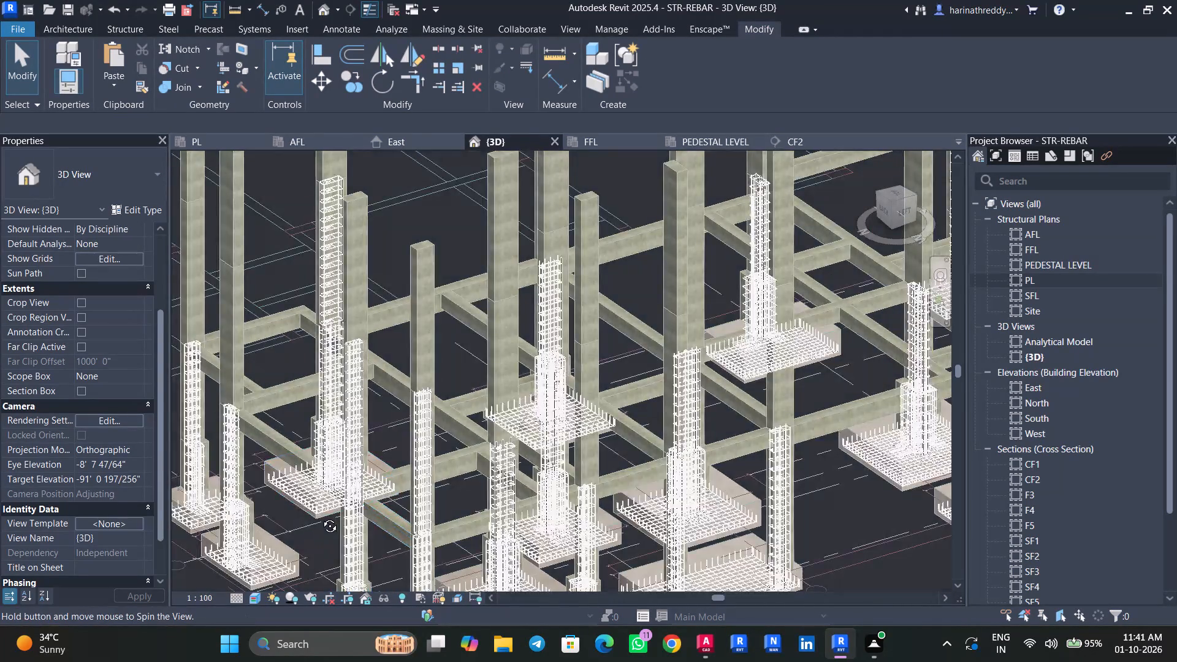
pyautogui.keyDown('shift'); pyautogui.moveTo(321, 517); pyautogui.dragTo(620, 517, button='middle'); pyautogui.keyUp('shift')
pyautogui.moveTo(619, 519); pyautogui.dragTo(831, 275, button='middle')
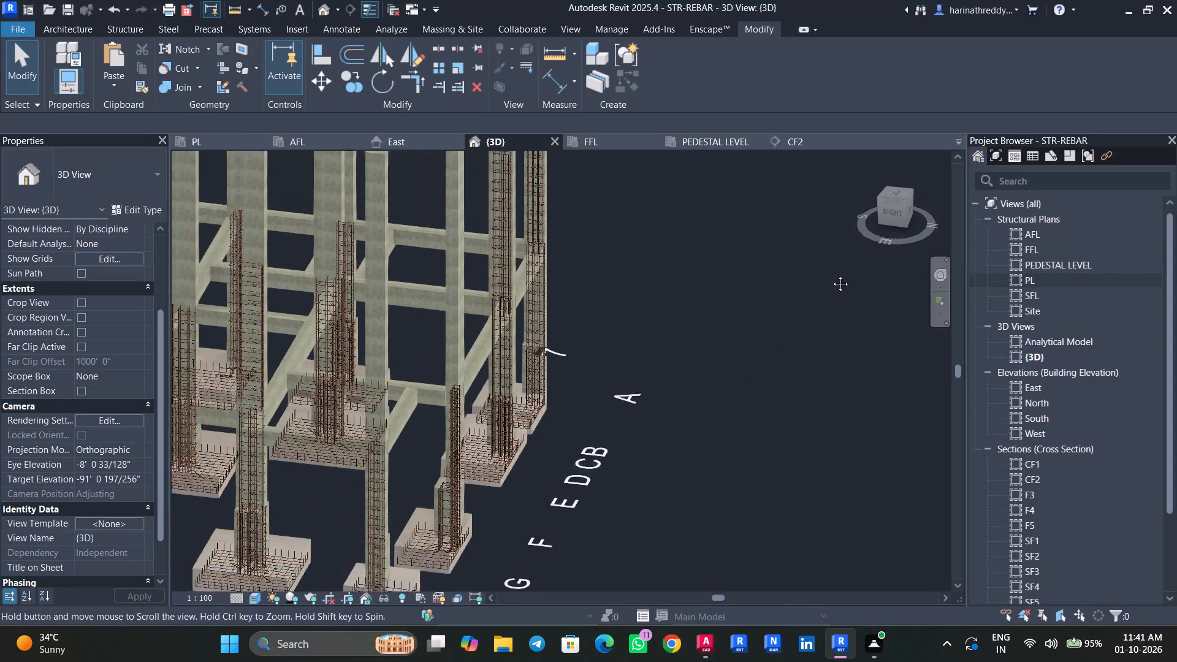
pyautogui.moveTo(831, 275); pyautogui.dragTo(873, 240, button='middle')
pyautogui.keyDown('shift'); pyautogui.moveTo(756, 483); pyautogui.dragTo(799, 476, button='middle'); pyautogui.keyUp('shift')
pyautogui.scroll(17, 414, 316)
pyautogui.scroll(-9, 748, 409)
pyautogui.keyDown('shift'); pyautogui.moveTo(748, 405); pyautogui.dragTo(753, 406, button='middle'); pyautogui.keyUp('shift')
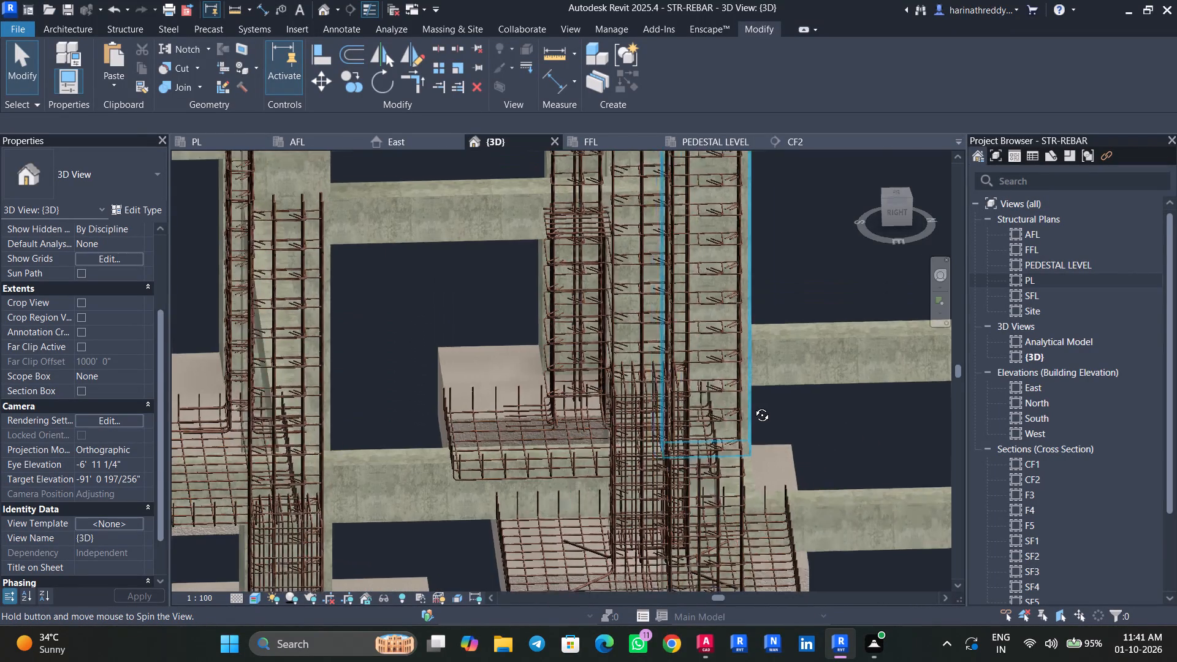
pyautogui.keyDown('shift'); pyautogui.moveTo(753, 406); pyautogui.dragTo(785, 419, button='middle'); pyautogui.keyUp('shift')
pyautogui.moveTo(801, 424); pyautogui.dragTo(409, 465, button='middle')
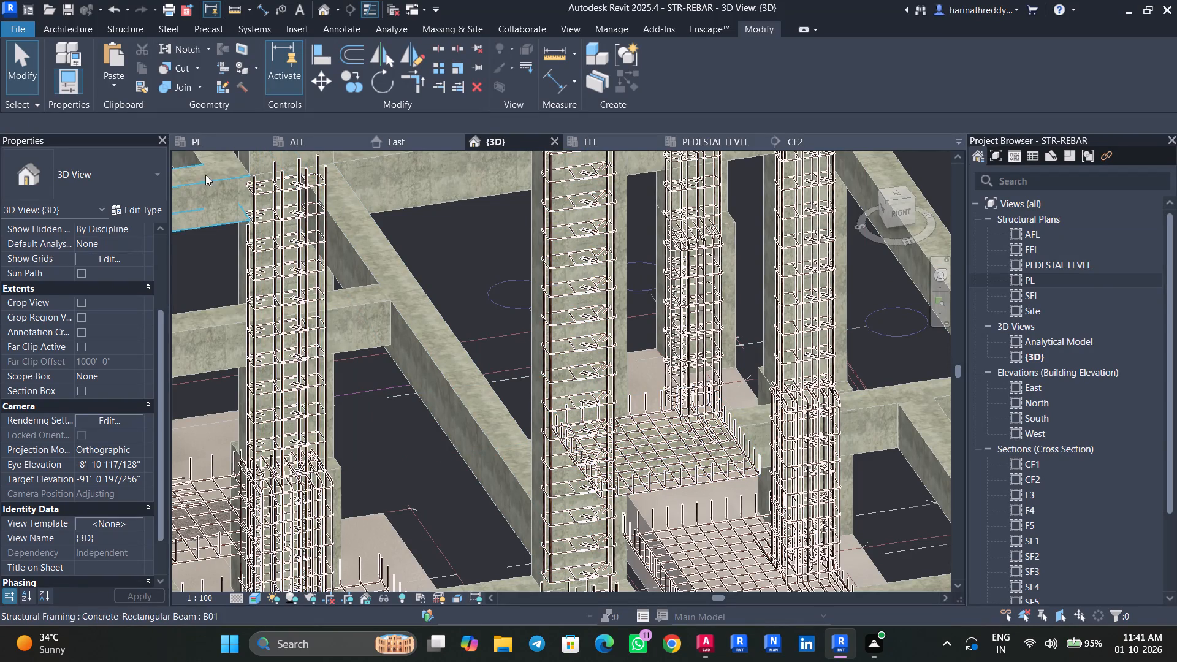
# From the PL plan, select all matching H12 rebar and set it to show unobscured in the {3D} view.
pyautogui.click(211, 144)
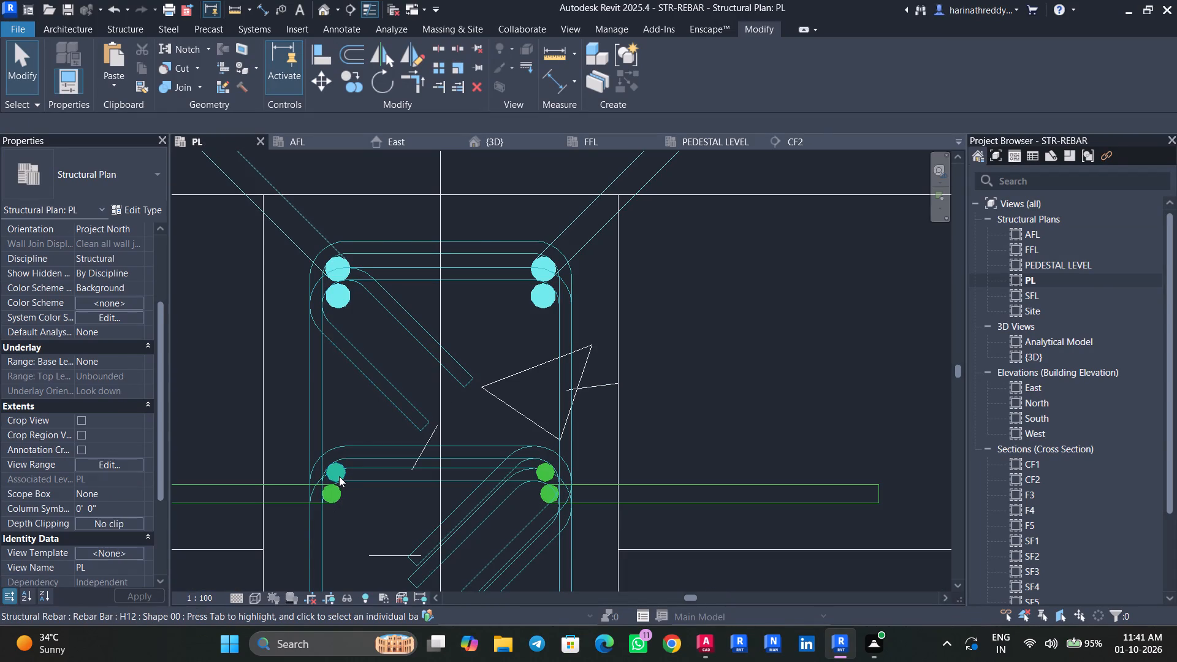
pyautogui.click(339, 476)
pyautogui.write('SA')
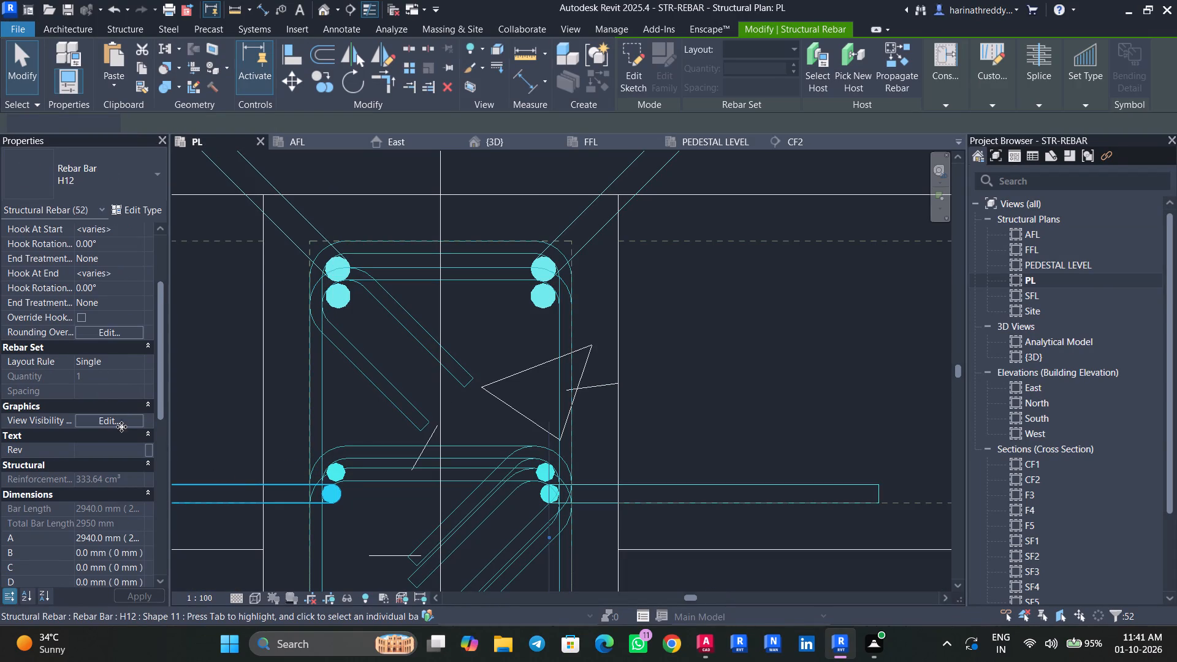
pyautogui.click(120, 422)
pyautogui.click(715, 284)
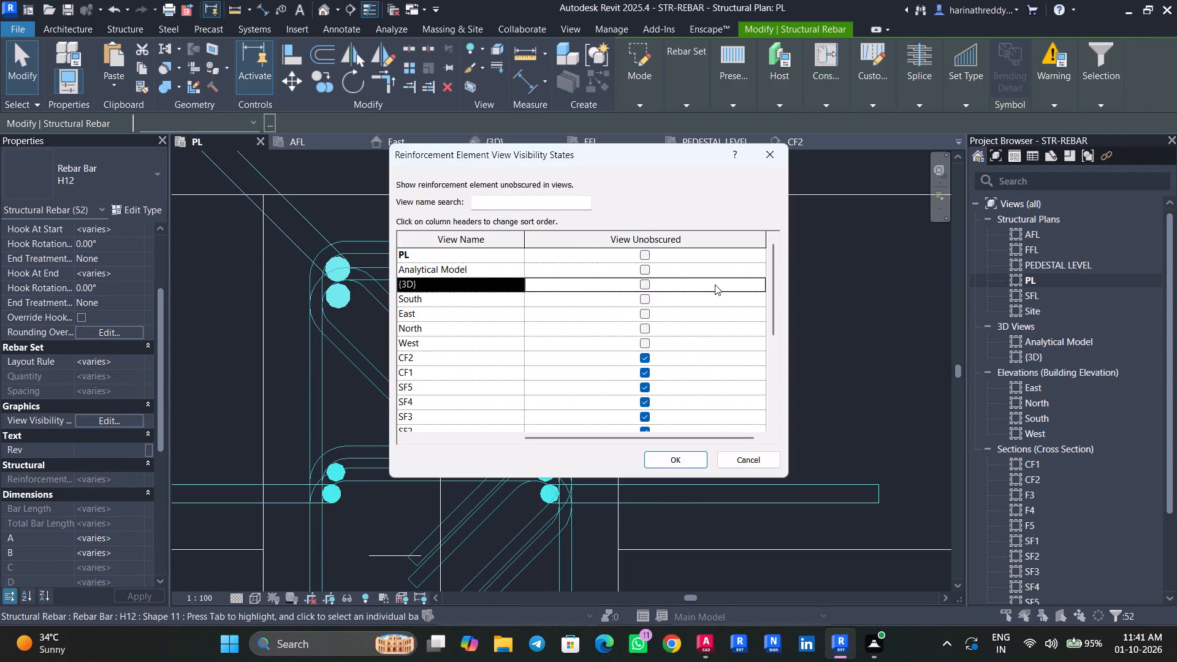
pyautogui.click(646, 284)
pyautogui.click(688, 456)
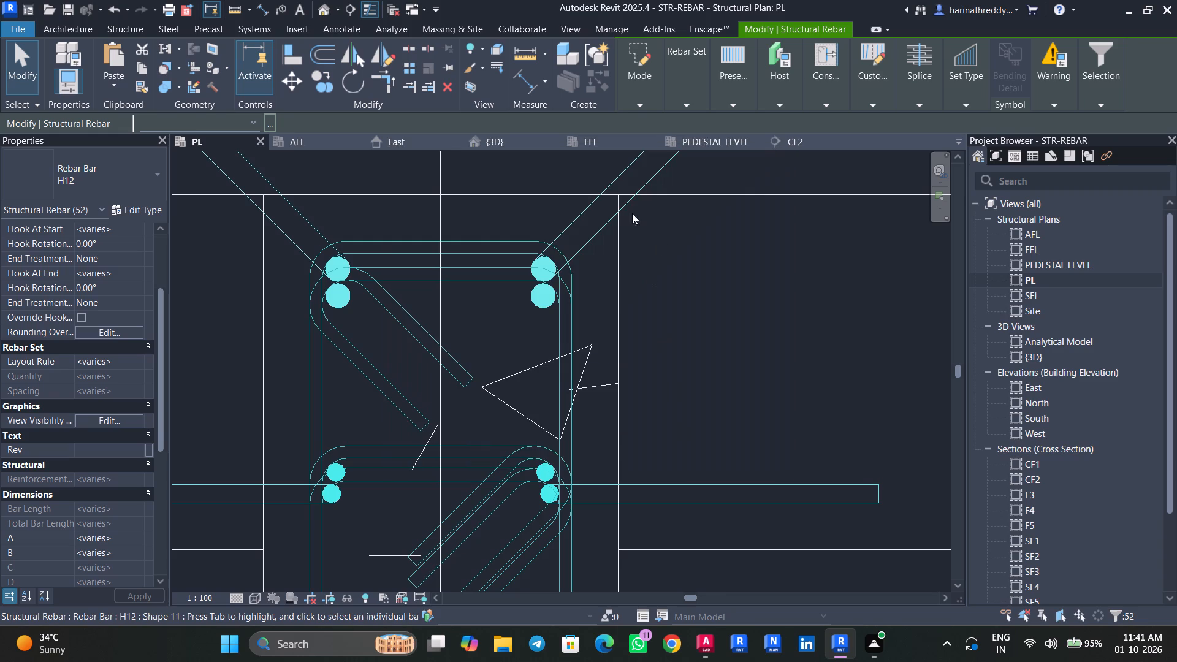
# Return to the 3D view and inspect the H12 bars in the columns from several sides, clearing the selection.
pyautogui.click(496, 142)
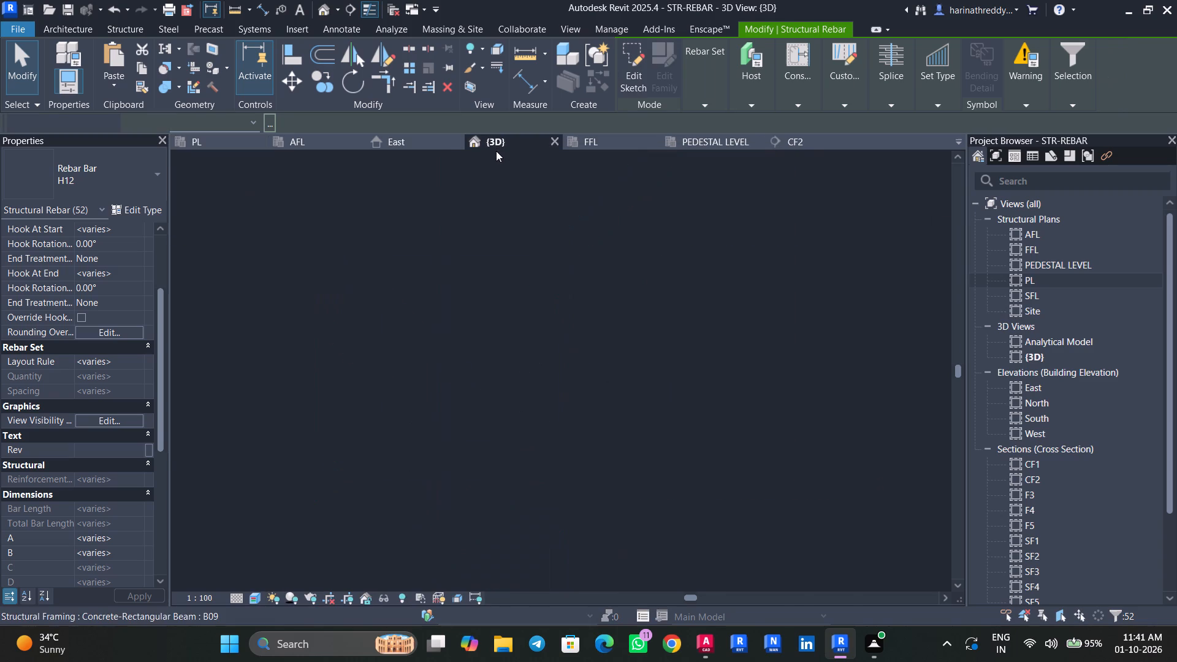
pyautogui.keyDown('shift'); pyautogui.moveTo(664, 543); pyautogui.dragTo(642, 536, button='middle'); pyautogui.keyUp('shift')
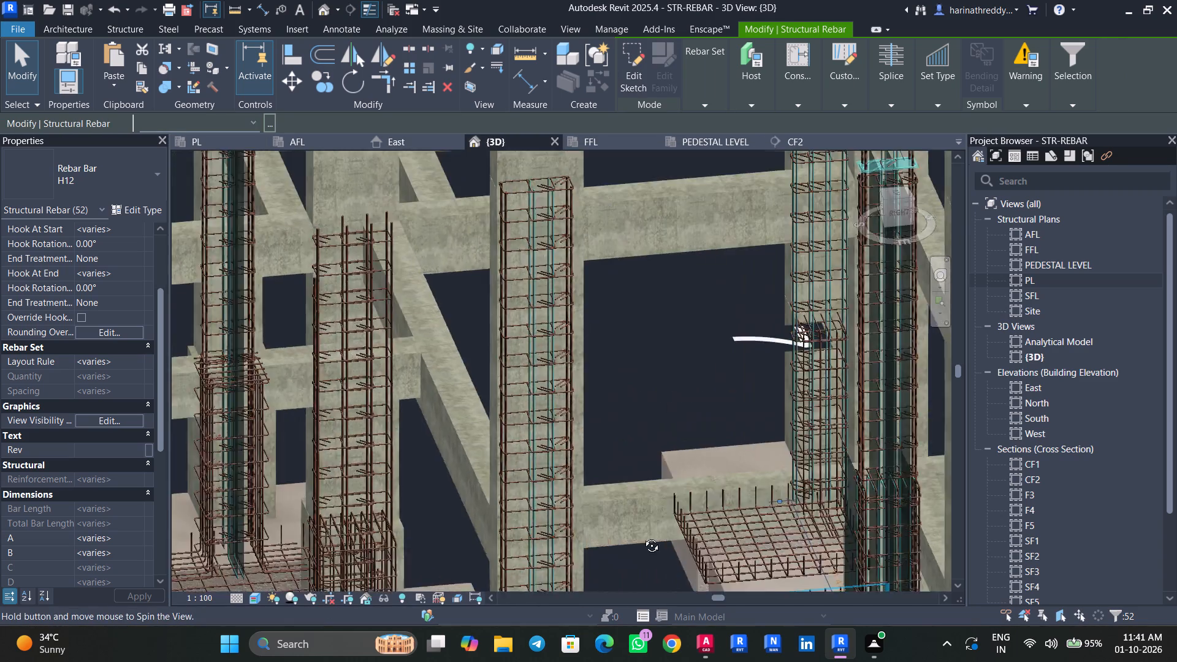
pyautogui.keyDown('shift'); pyautogui.moveTo(642, 536); pyautogui.dragTo(619, 538, button='middle'); pyautogui.keyUp('shift')
pyautogui.moveTo(596, 509); pyautogui.dragTo(664, 241, button='middle')
pyautogui.keyDown('shift'); pyautogui.moveTo(665, 250); pyautogui.dragTo(602, 264, button='middle'); pyautogui.keyUp('shift')
pyautogui.scroll(-4, 602, 265)
pyautogui.scroll(1, 602, 265)
pyautogui.scroll(-3, 602, 265)
pyautogui.keyDown('shift'); pyautogui.moveTo(448, 521); pyautogui.dragTo(493, 519, button='middle'); pyautogui.keyUp('shift')
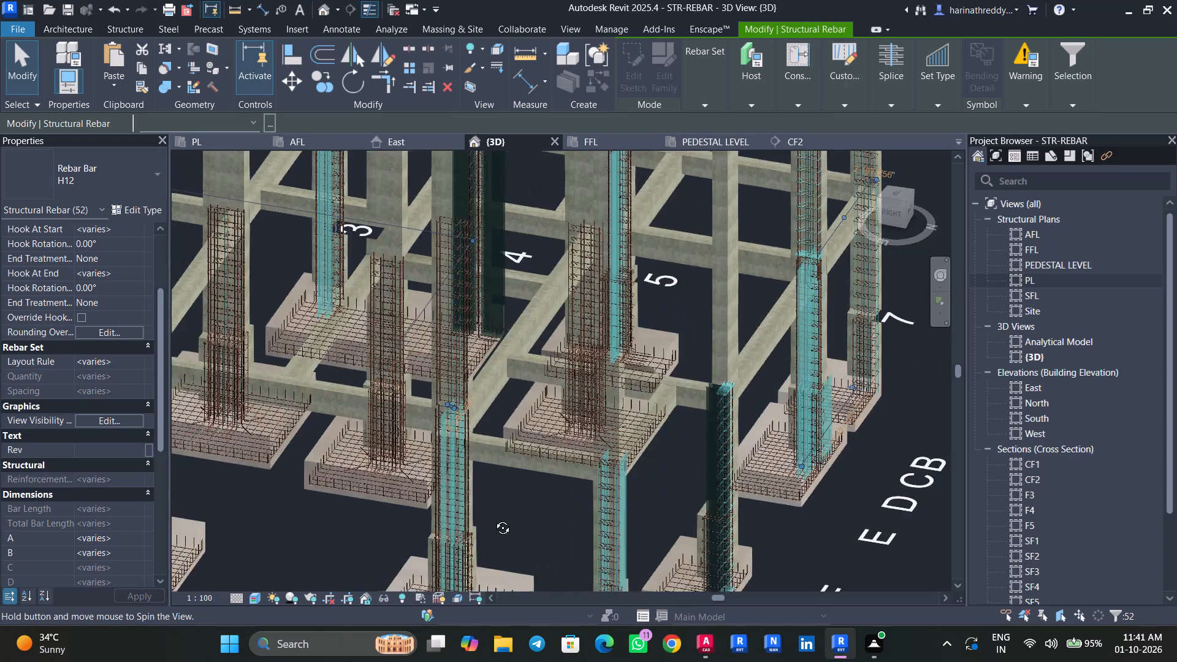
pyautogui.keyDown('shift'); pyautogui.moveTo(493, 519); pyautogui.dragTo(641, 498, button='middle'); pyautogui.keyUp('shift')
pyautogui.moveTo(635, 501); pyautogui.dragTo(589, 595, button='middle')
pyautogui.press('Escape')
pyautogui.press('Escape')
pyautogui.press('Escape')
# On another column, extend the nearest H16 corner bar down past the beam junction to overlap the lower column's bars.
pyautogui.scroll(2, 570, 207)
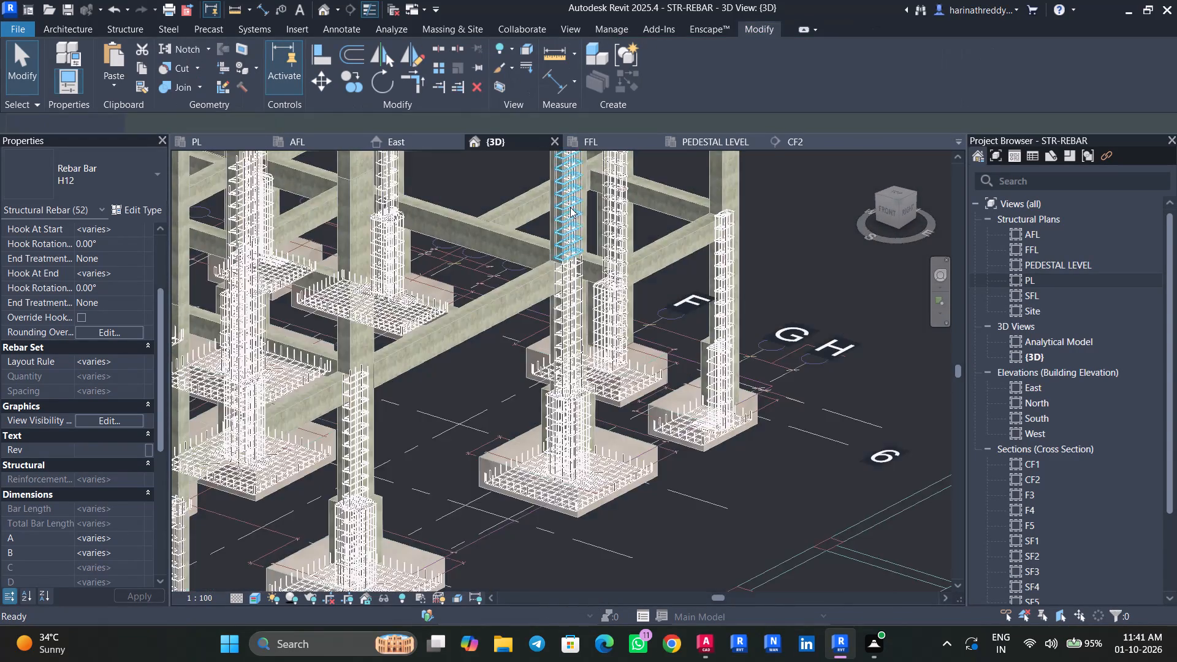
pyautogui.scroll(7, 570, 207)
pyautogui.scroll(-1, 560, 249)
pyautogui.scroll(2, 560, 249)
pyautogui.click(548, 346)
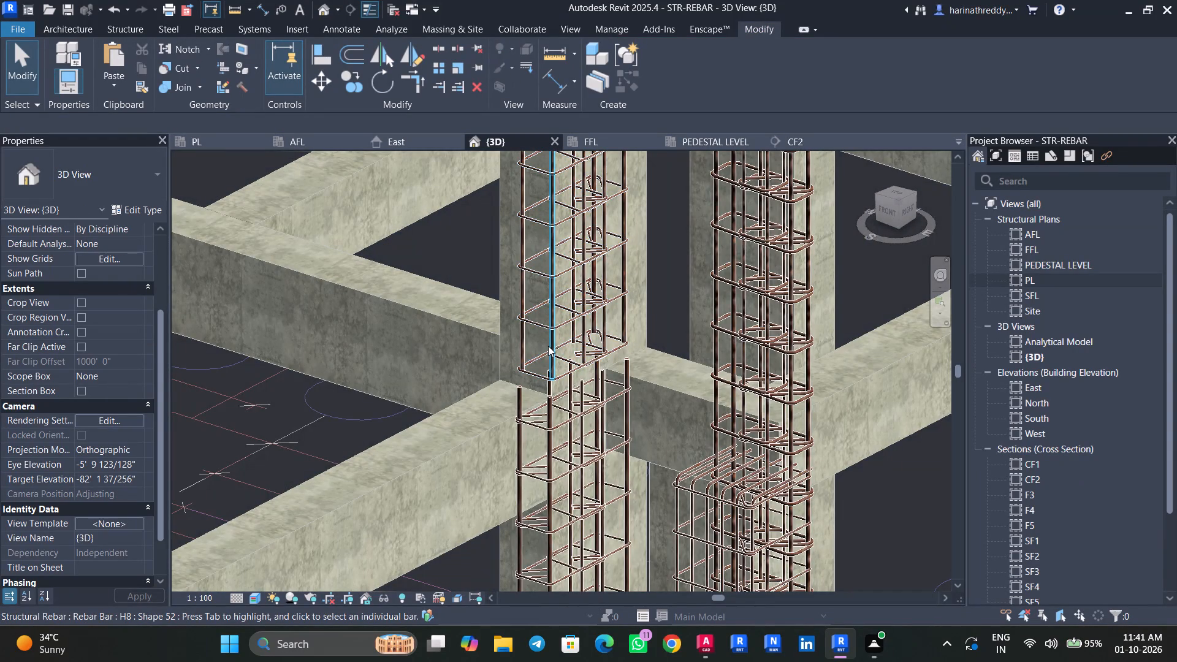
pyautogui.moveTo(550, 382); pyautogui.dragTo(559, 538)
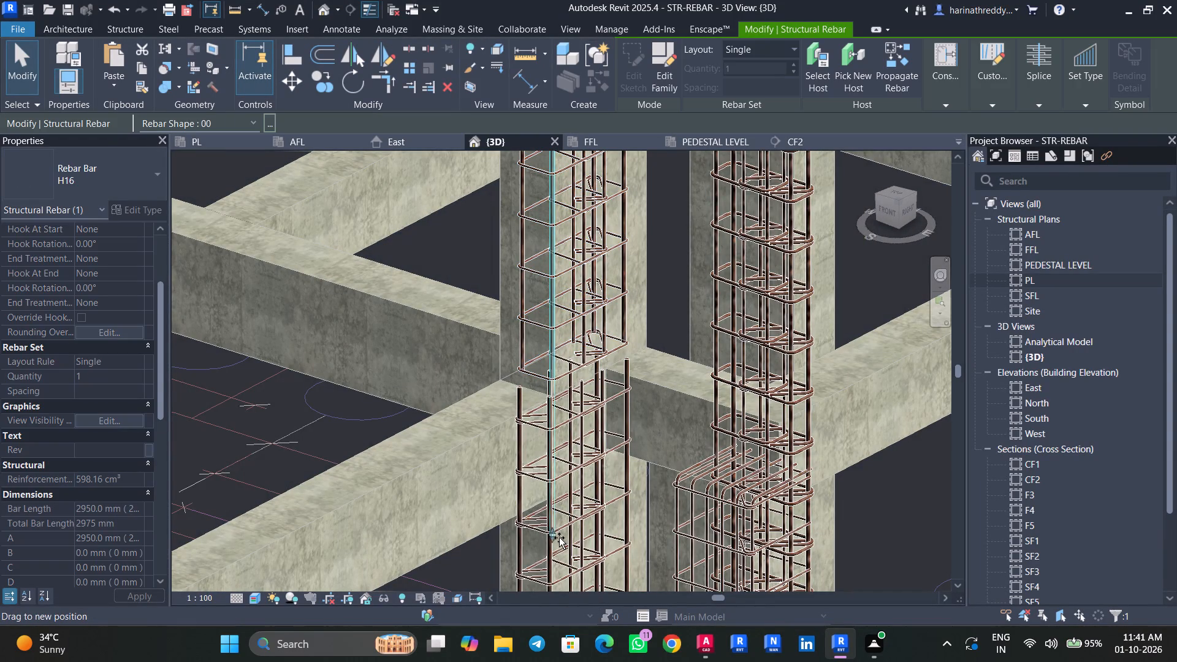
pyautogui.moveTo(559, 538); pyautogui.dragTo(560, 533)
pyautogui.press('Escape')
pyautogui.press('Escape')
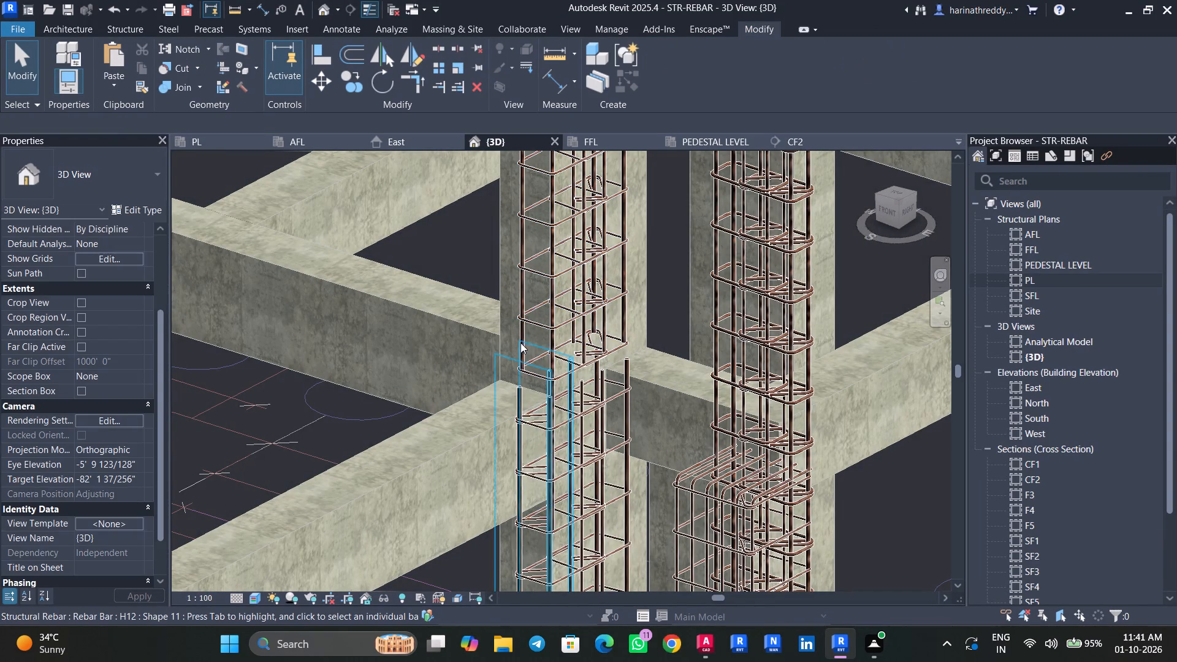
# Extend the adjacent H16 corner bar on the same end of this column down to overlap the lower column's bars.
pyautogui.click(517, 343)
pyautogui.moveTo(522, 373); pyautogui.dragTo(528, 484)
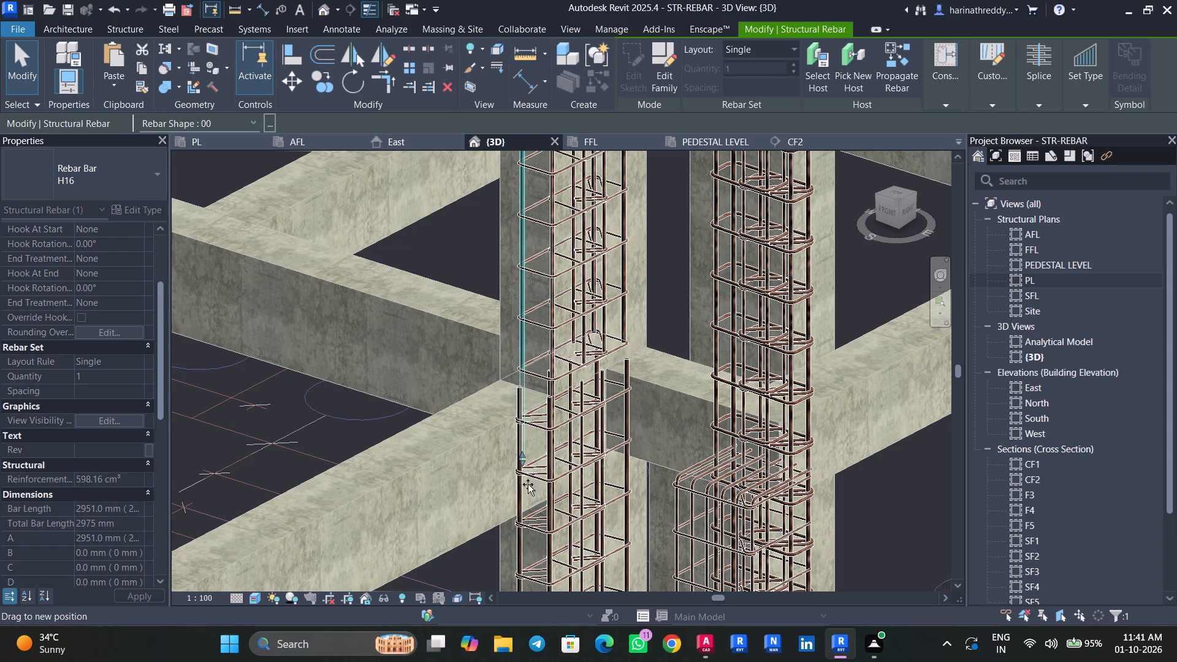
pyautogui.moveTo(528, 484); pyautogui.dragTo(532, 518)
pyautogui.press('Escape')
pyautogui.press('Escape')
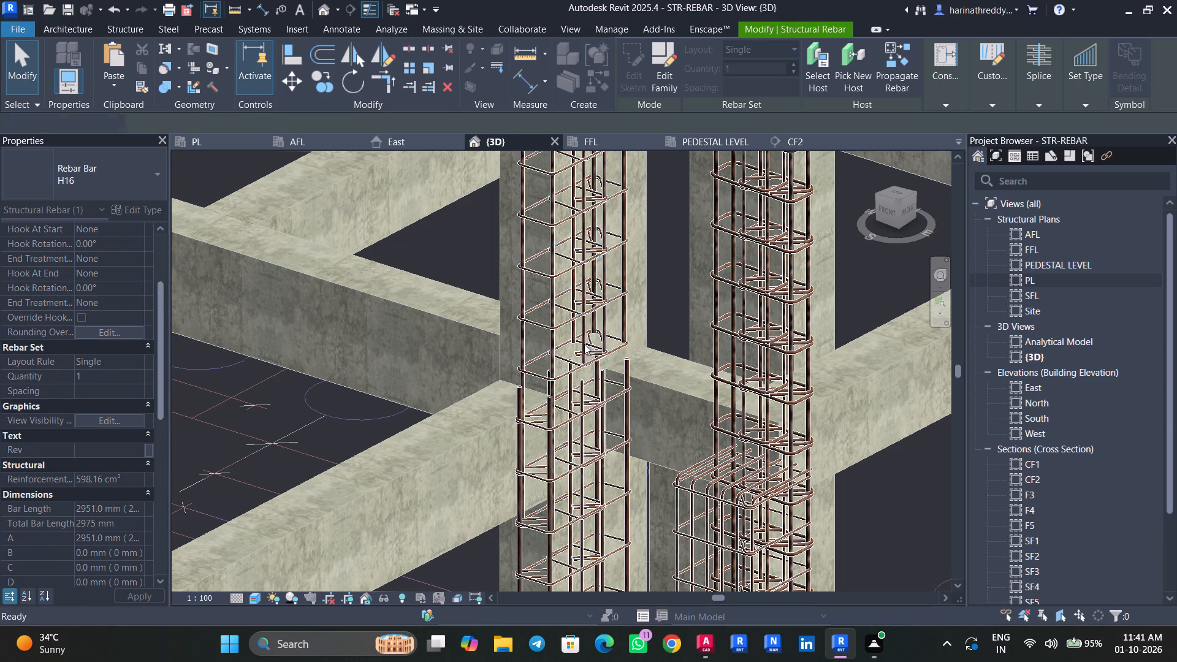
# Extend an intermediate H12 bar of this column down to overlap the lower column's bars.
pyautogui.scroll(5, 575, 357)
pyautogui.click(587, 346)
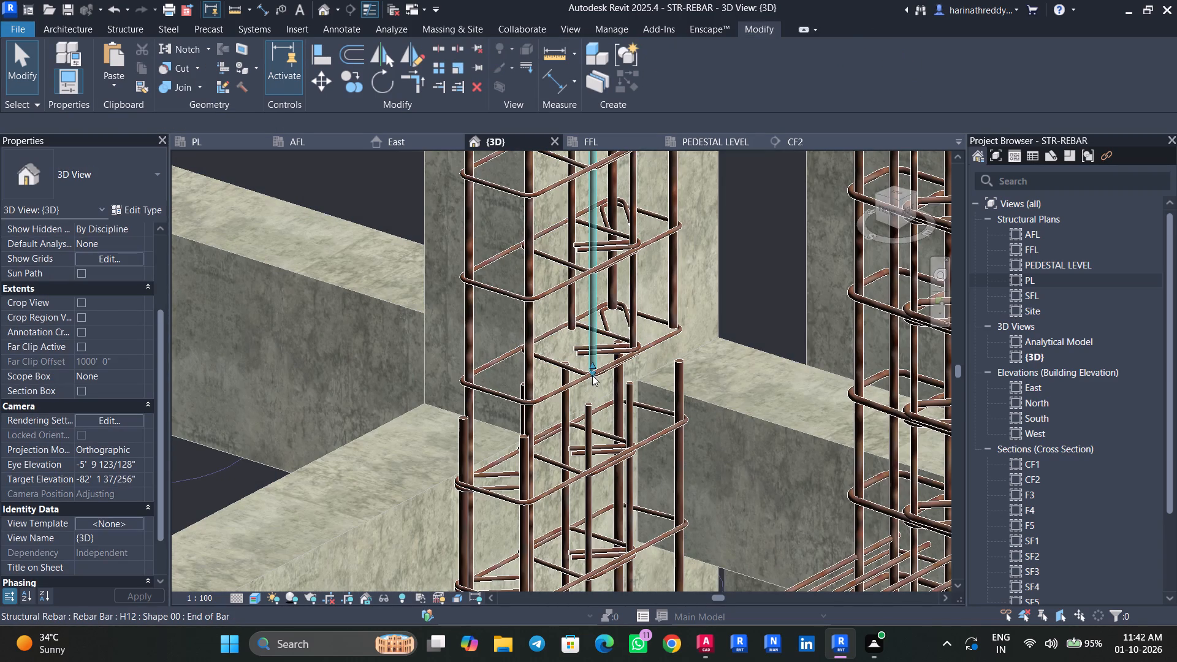
pyautogui.moveTo(593, 373); pyautogui.dragTo(603, 598)
pyautogui.press('Escape')
pyautogui.press('Escape')
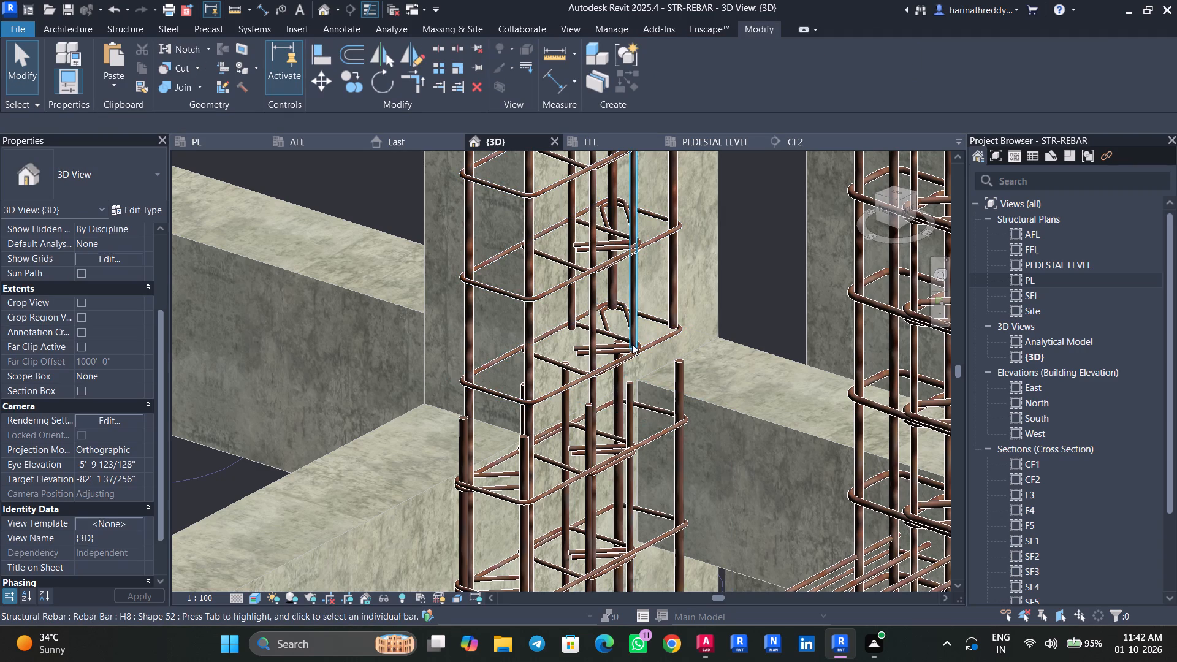
# Extend the next intermediate H12 bar on the same face downward to a length of about 3231 mm.
pyautogui.click(635, 329)
pyautogui.press('Escape')
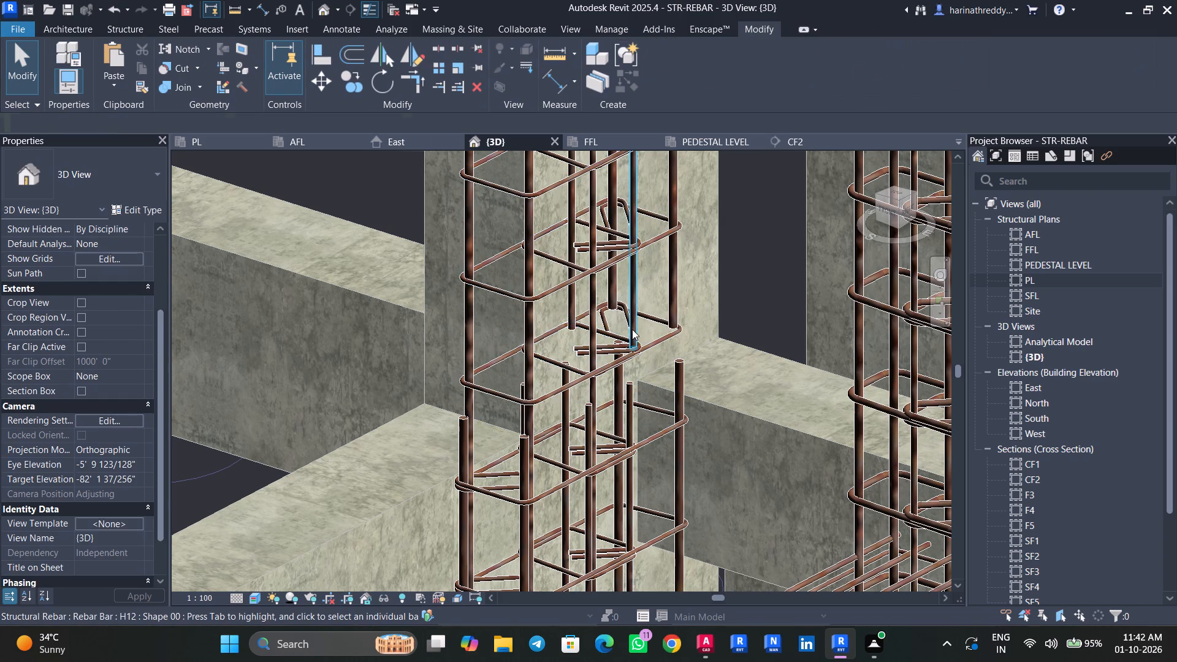
pyautogui.click(632, 329)
pyautogui.moveTo(633, 349); pyautogui.dragTo(639, 502)
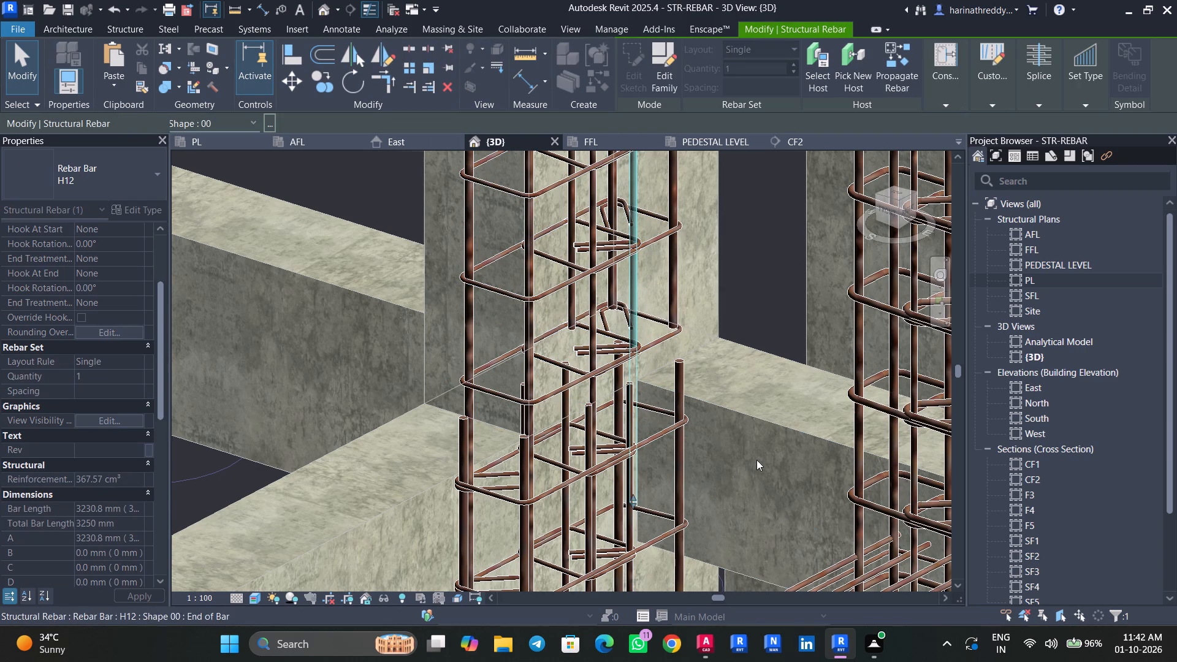
pyautogui.keyDown('shift'); pyautogui.moveTo(747, 470); pyautogui.dragTo(707, 472, button='middle'); pyautogui.keyUp('shift')
pyautogui.press('Escape')
pyautogui.press('Escape')
# Extend the H16 corner bar at the column's opposite end downward to a length of about 3301 mm.
pyautogui.click(686, 292)
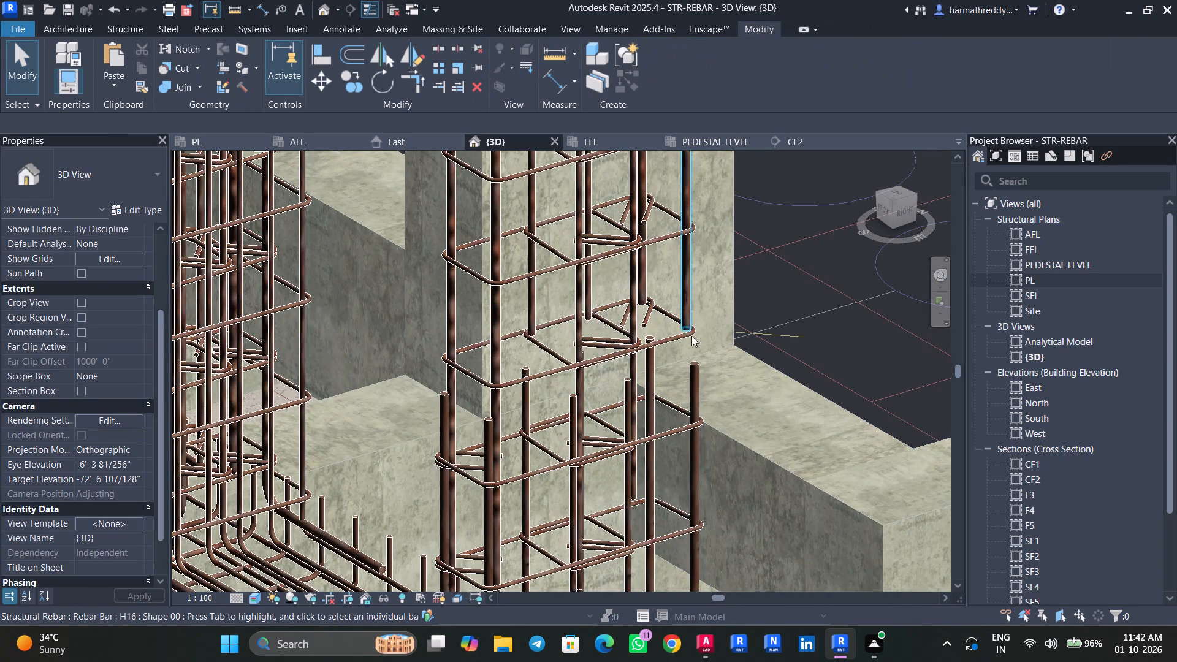
pyautogui.moveTo(685, 330); pyautogui.dragTo(684, 519)
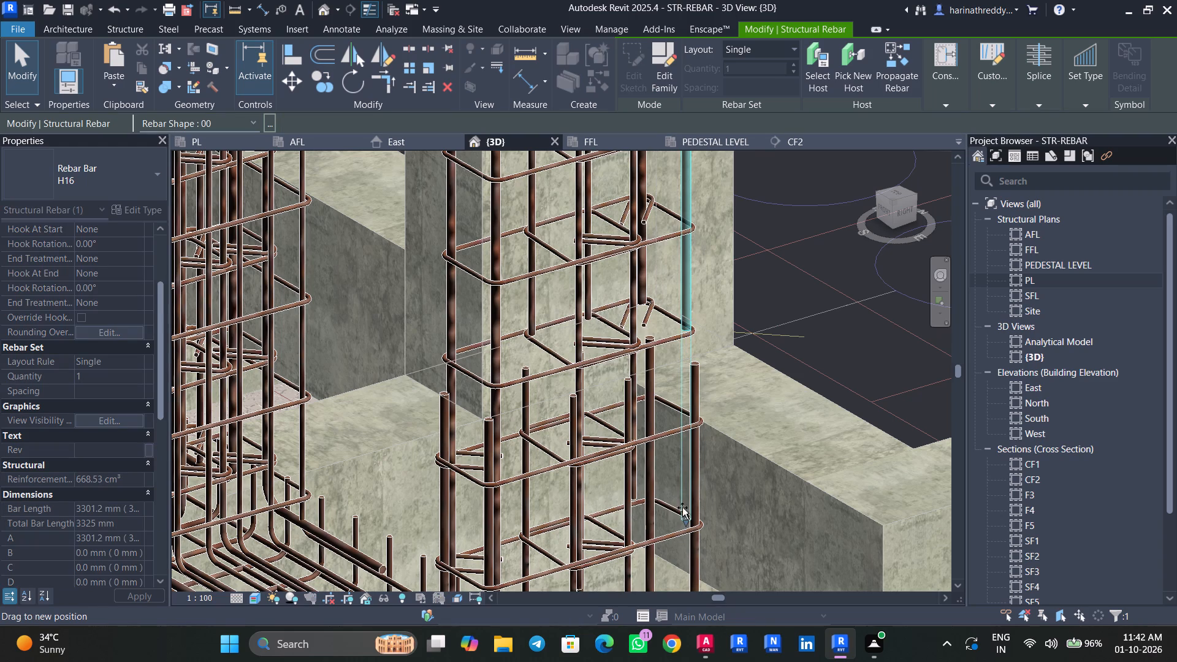
pyautogui.press('Escape')
pyautogui.press('Escape')
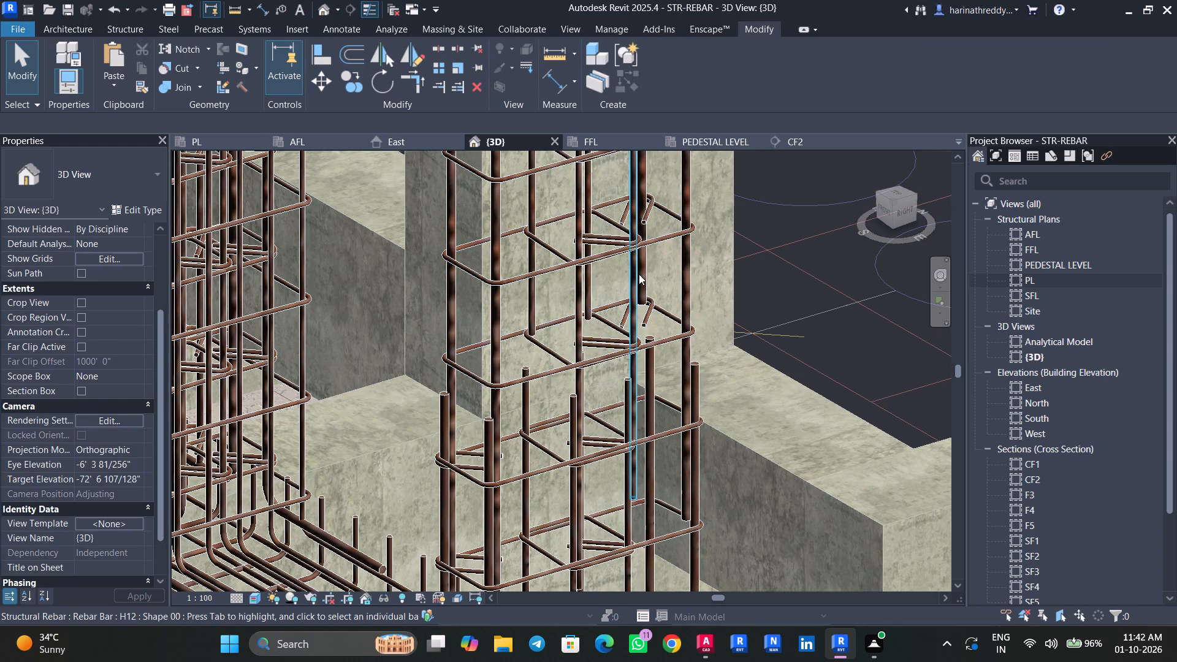
# Extend the other H16 corner bar at that end of the column downward to a length of about 3205 mm.
pyautogui.click(647, 283)
pyautogui.moveTo(643, 305); pyautogui.dragTo(636, 373)
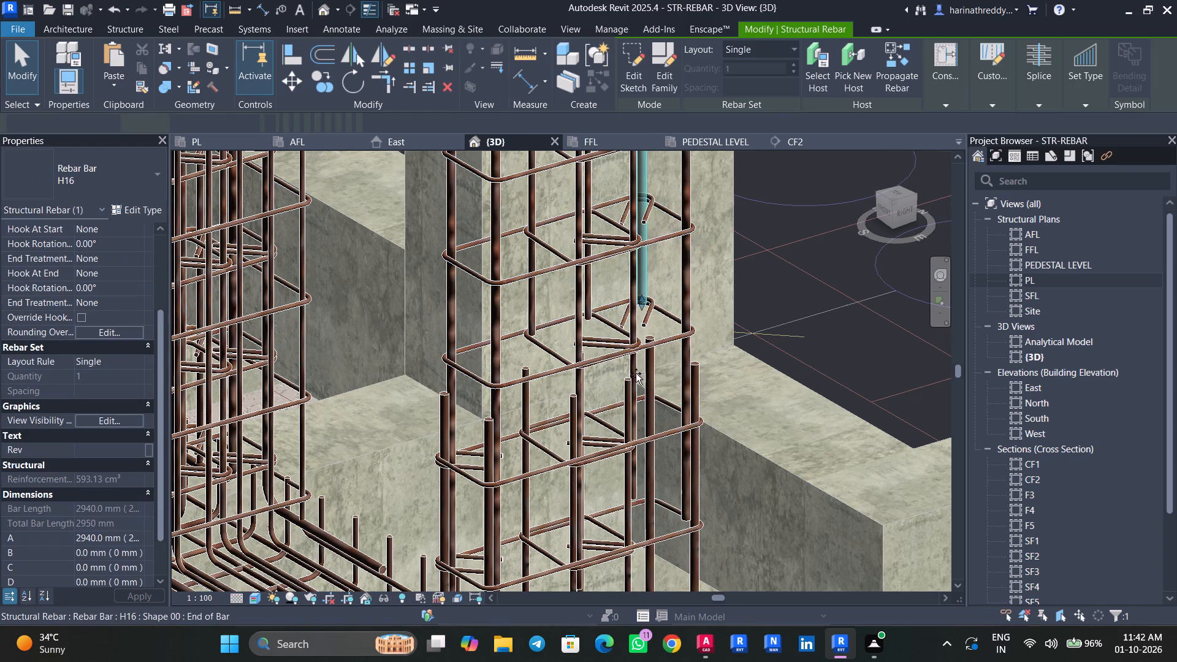
pyautogui.moveTo(636, 373); pyautogui.dragTo(634, 459)
pyautogui.press('Escape')
pyautogui.press('Escape')
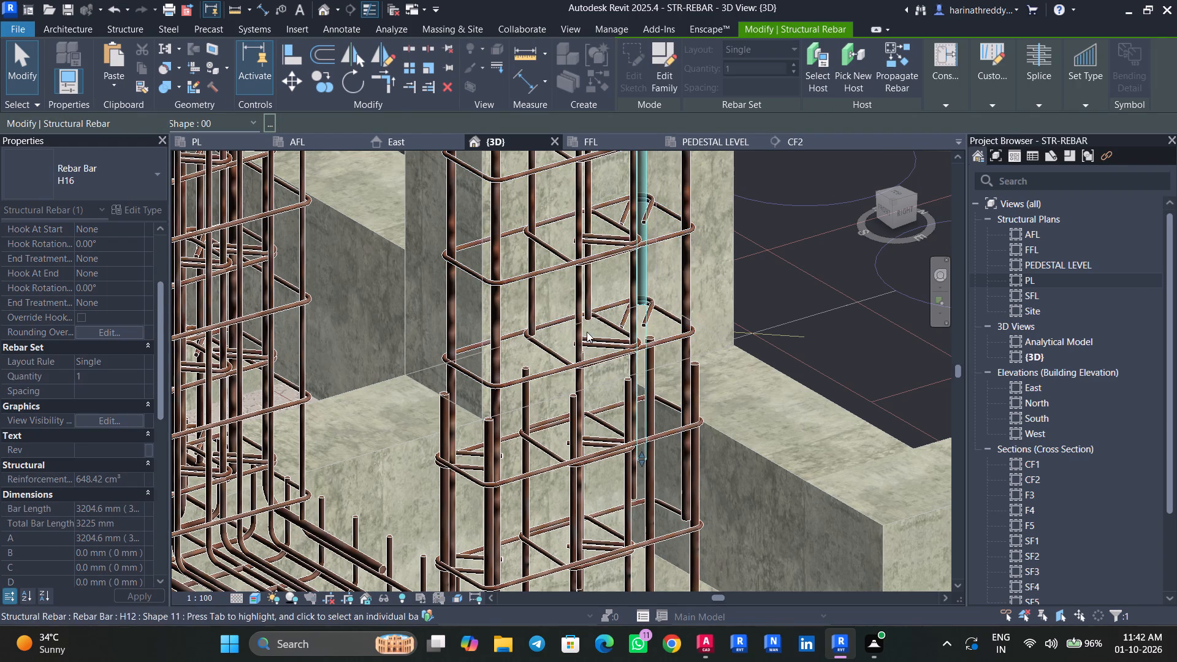
# Extend the remaining short intermediate H12 bar beside the cross-tie hooks downward to lap the lower C3 column's bars.
pyautogui.click(590, 310)
pyautogui.press('Escape')
pyautogui.press('Escape')
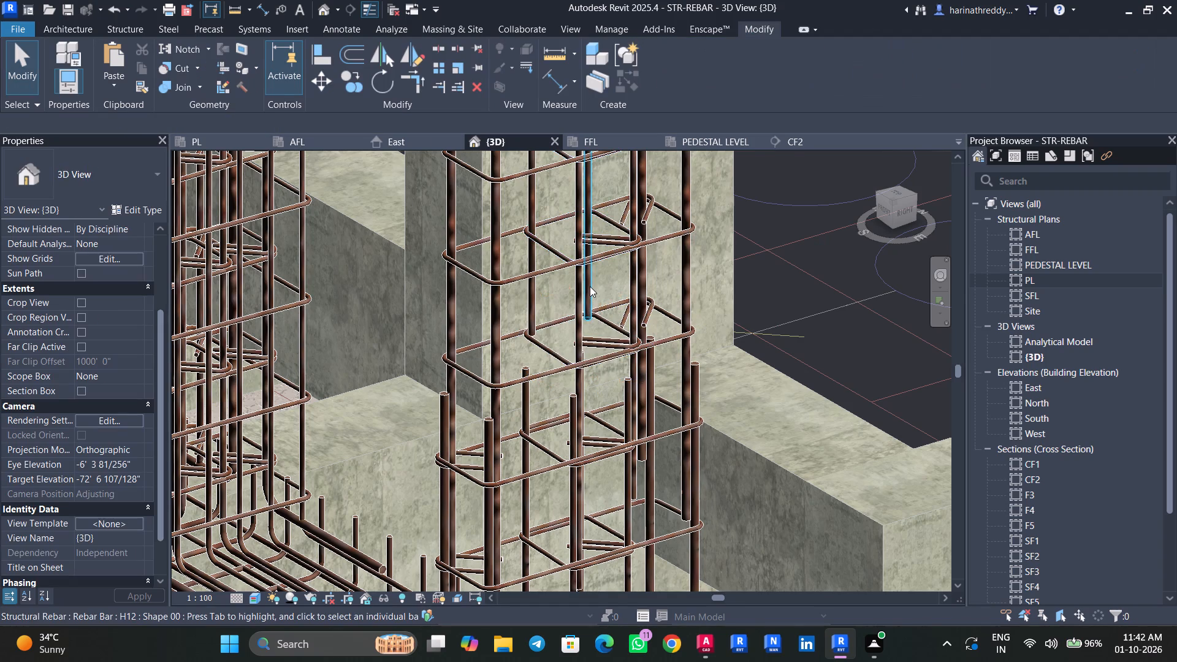
pyautogui.click(590, 286)
pyautogui.moveTo(587, 320); pyautogui.dragTo(595, 462)
pyautogui.press('Escape')
pyautogui.press('Escape')
# Extend the last short intermediate H12 bar of the C3 column downward to a length of about 3423 mm.
pyautogui.click(534, 299)
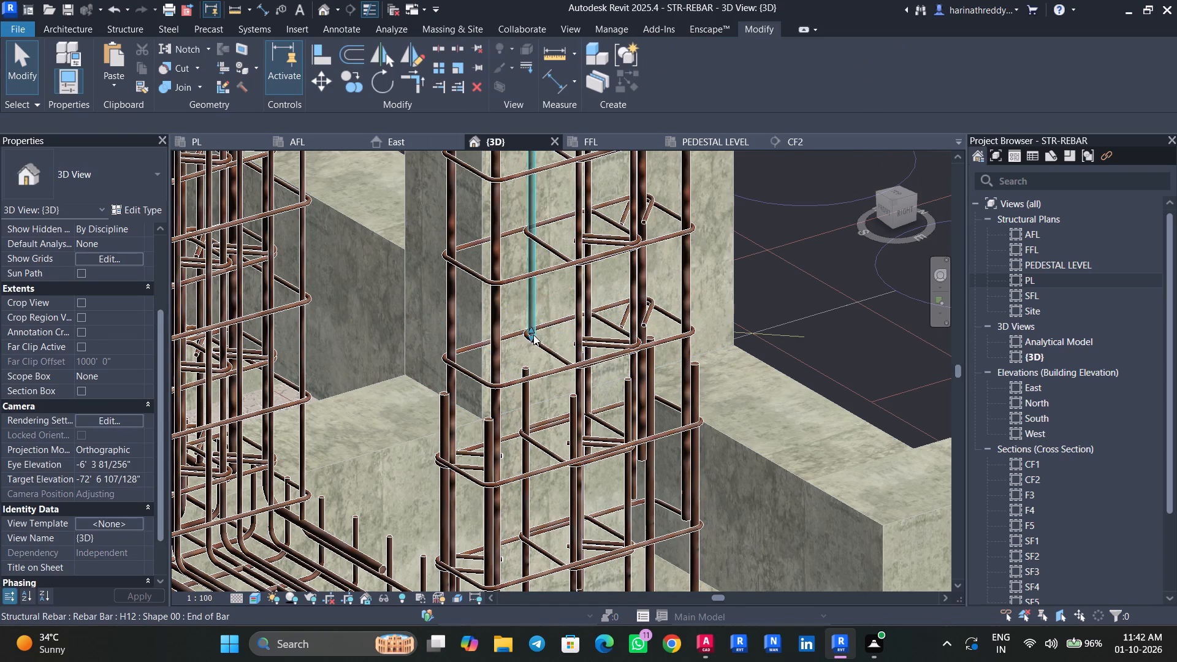
pyautogui.moveTo(531, 335); pyautogui.dragTo(546, 589)
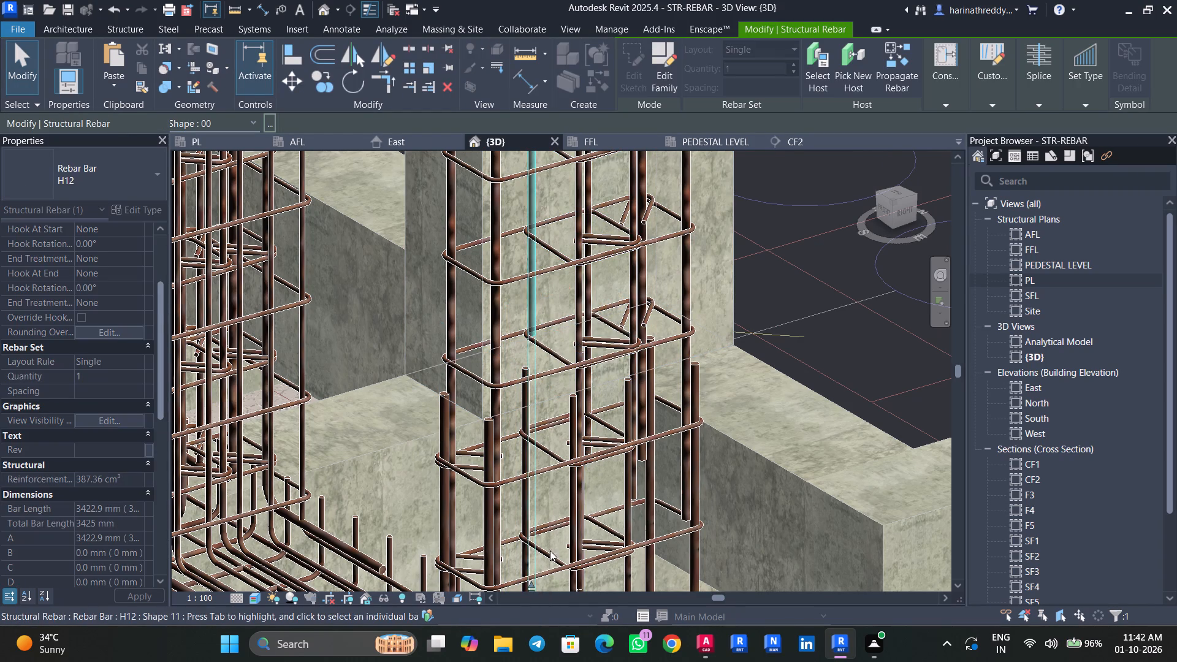
pyautogui.press('Escape')
pyautogui.press('Escape')
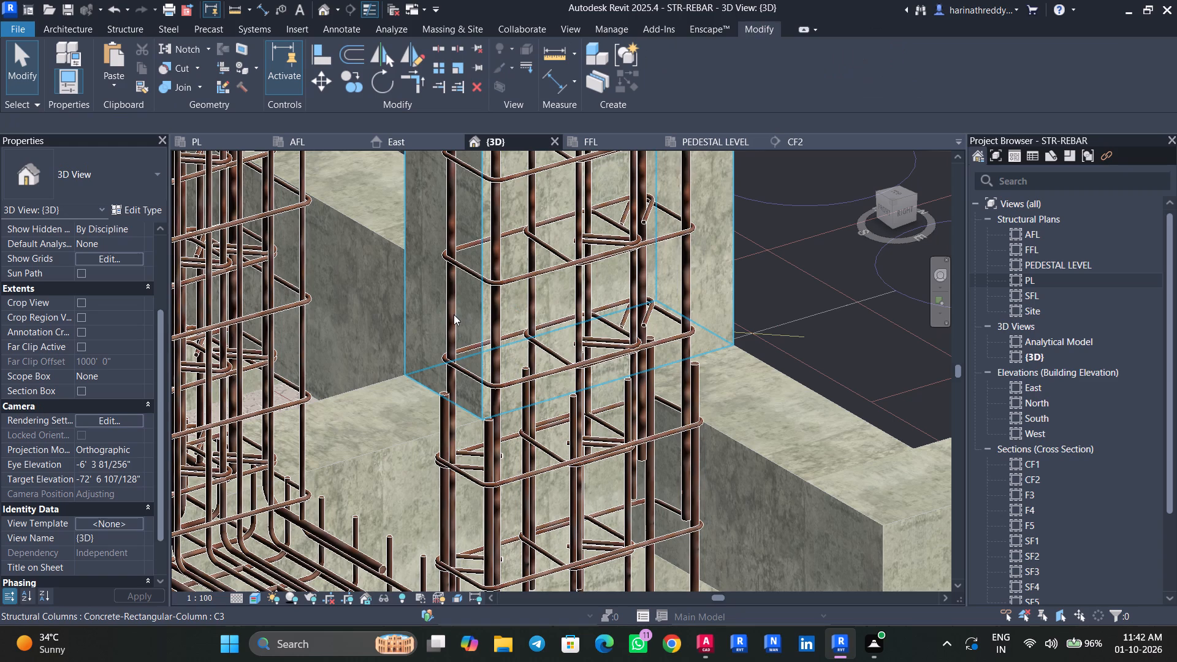
# Save the model with the extended column bars.
pyautogui.scroll(-6, 405, 406)
pyautogui.keyDown('shift'); pyautogui.moveTo(403, 404); pyautogui.dragTo(335, 413, button='middle'); pyautogui.keyUp('shift')
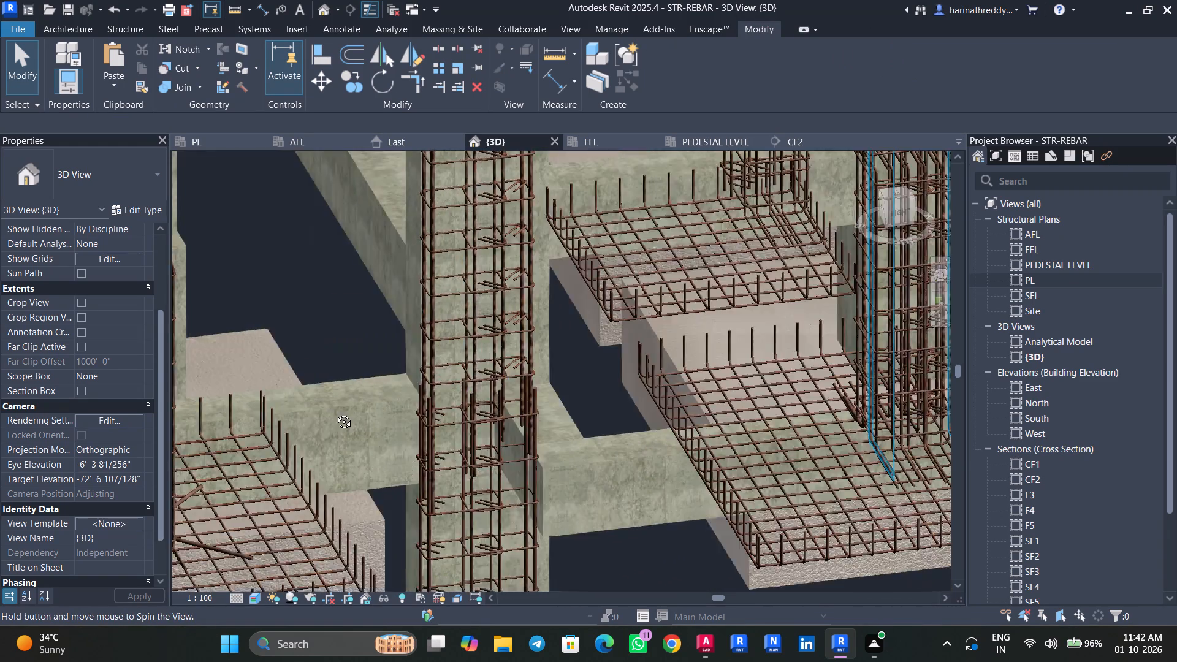
pyautogui.keyDown('shift'); pyautogui.moveTo(335, 413); pyautogui.dragTo(404, 432, button='middle'); pyautogui.keyUp('shift')
pyautogui.scroll(-15, 552, 448)
pyautogui.hotkey('ctrl', 's')
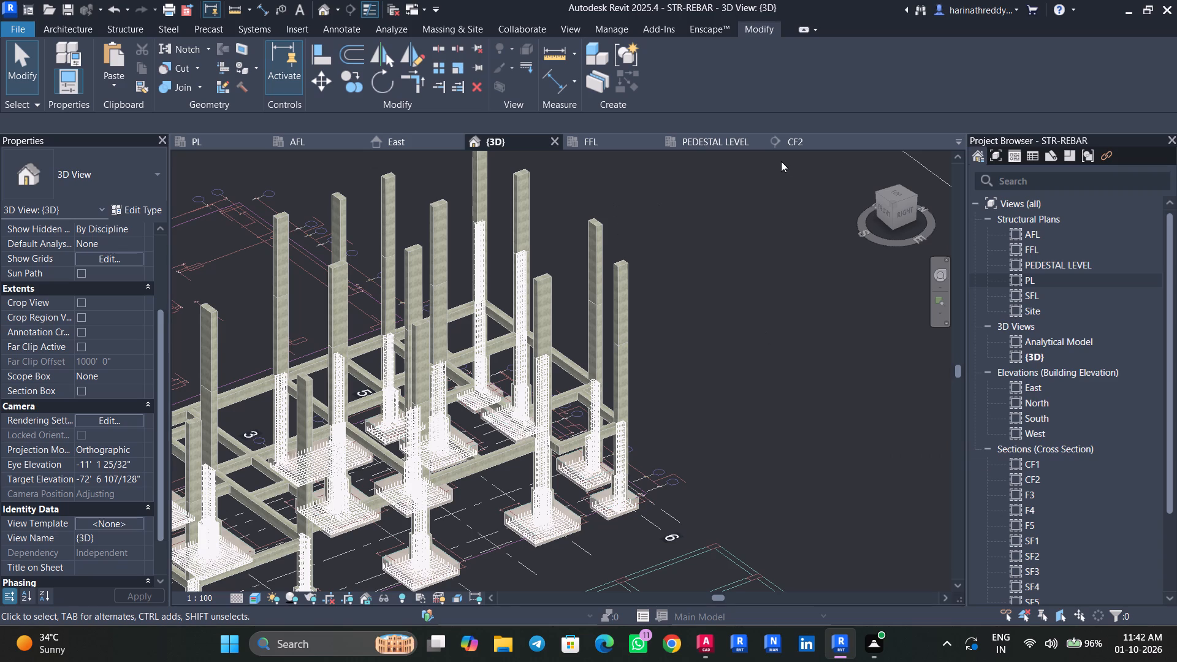
# In the PL plan, shift the upper-right H16 corner bar of the C4 column at B-5 inward, clear of the stirrup bend.
pyautogui.click(211, 148)
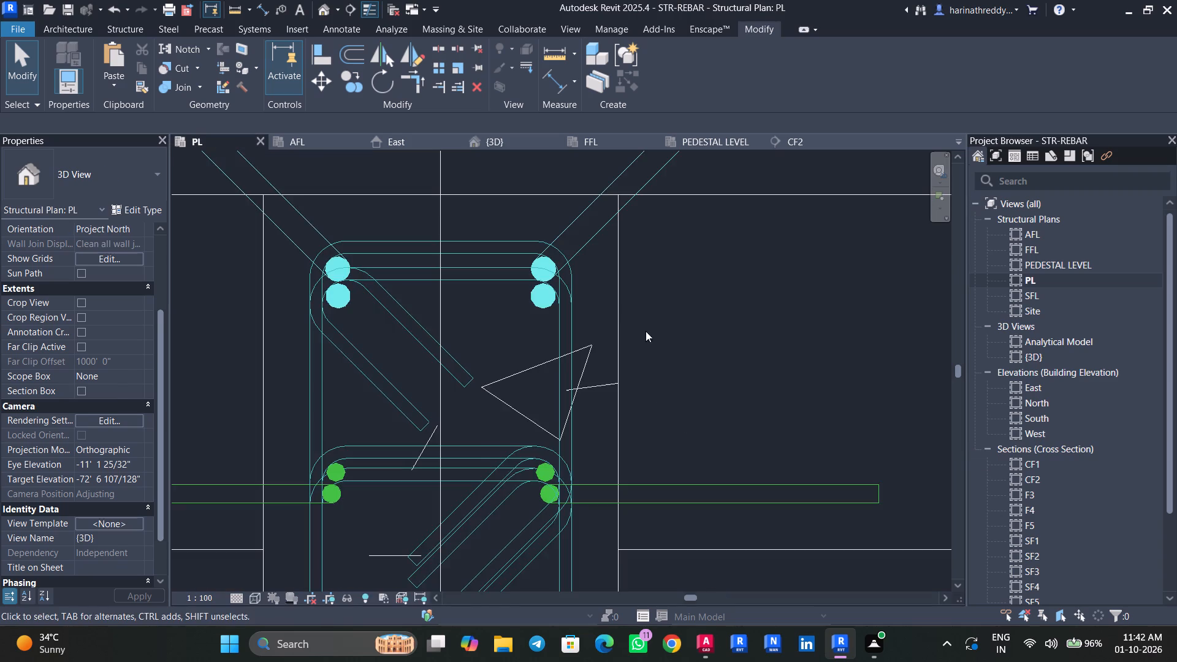
pyautogui.scroll(-20, 684, 406)
pyautogui.scroll(-3, 684, 406)
pyautogui.moveTo(552, 486); pyautogui.dragTo(642, 441, button='middle')
pyautogui.scroll(11, 413, 363)
pyautogui.click(410, 315)
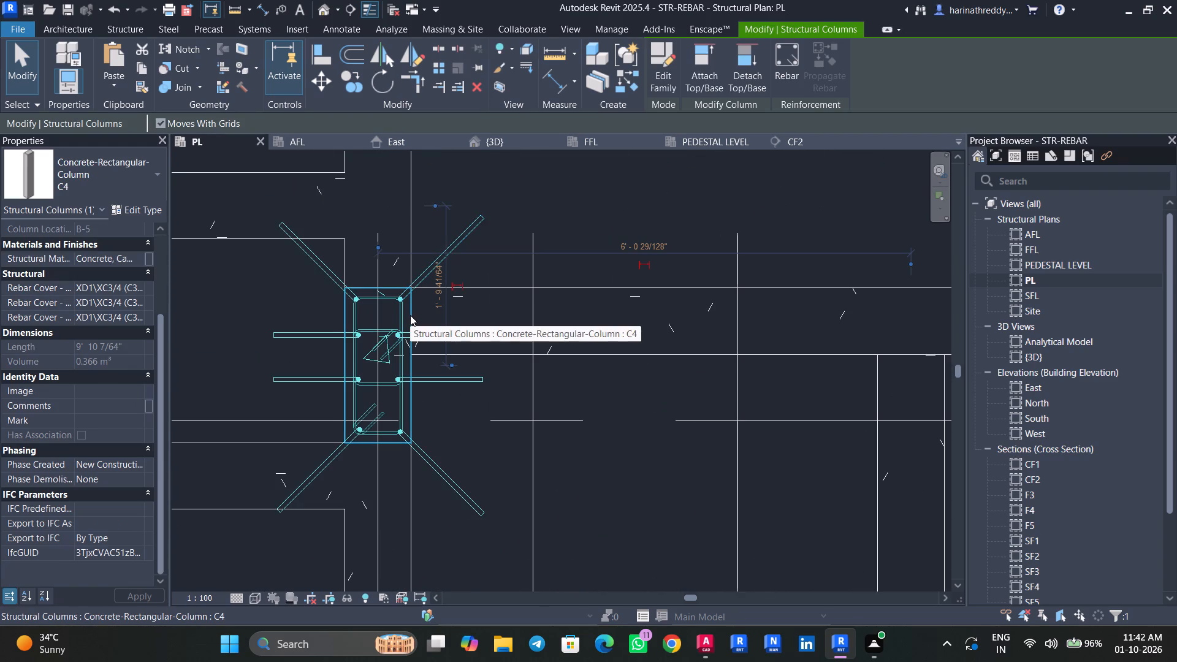
pyautogui.scroll(4, 410, 315)
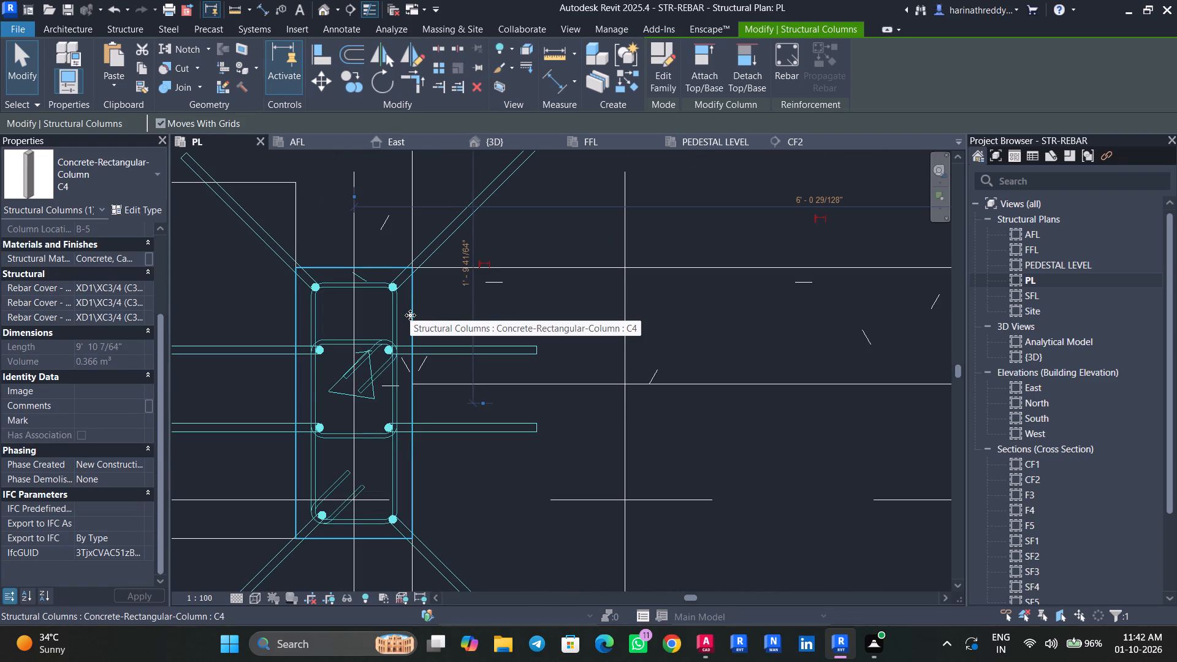
pyautogui.press('Escape')
pyautogui.press('Escape')
pyautogui.click(419, 272)
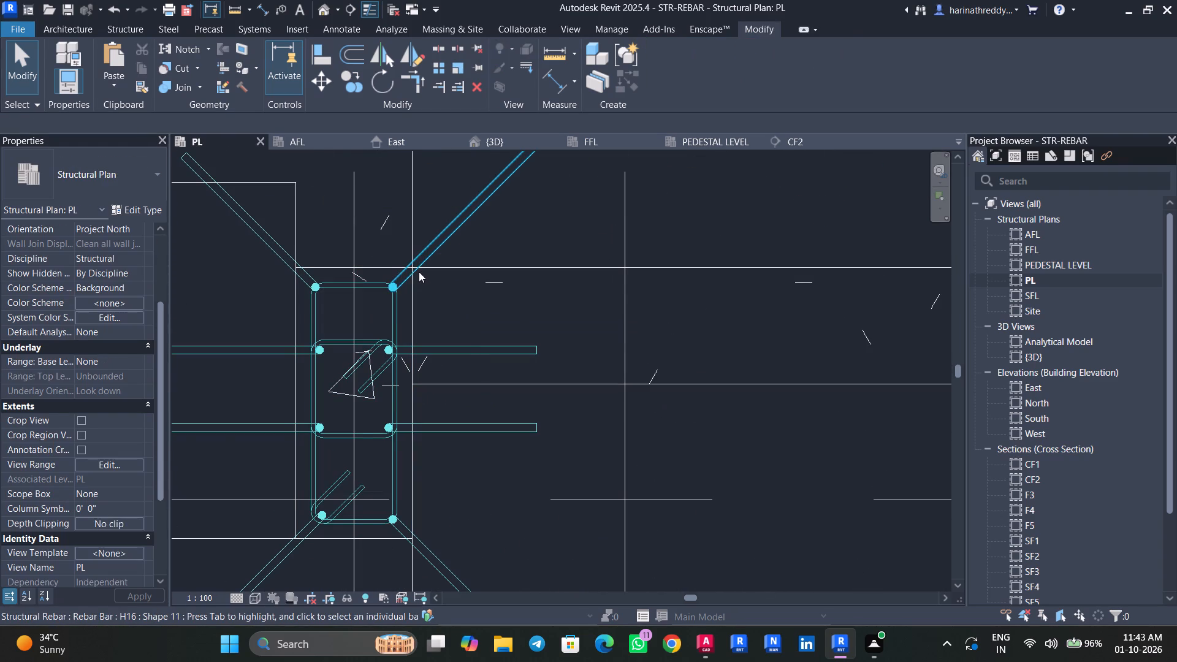
pyautogui.scroll(10, 406, 278)
pyautogui.moveTo(379, 292); pyautogui.dragTo(362, 310)
pyautogui.scroll(-4, 490, 345)
pyautogui.scroll(9, 419, 332)
pyautogui.moveTo(409, 318); pyautogui.dragTo(409, 321)
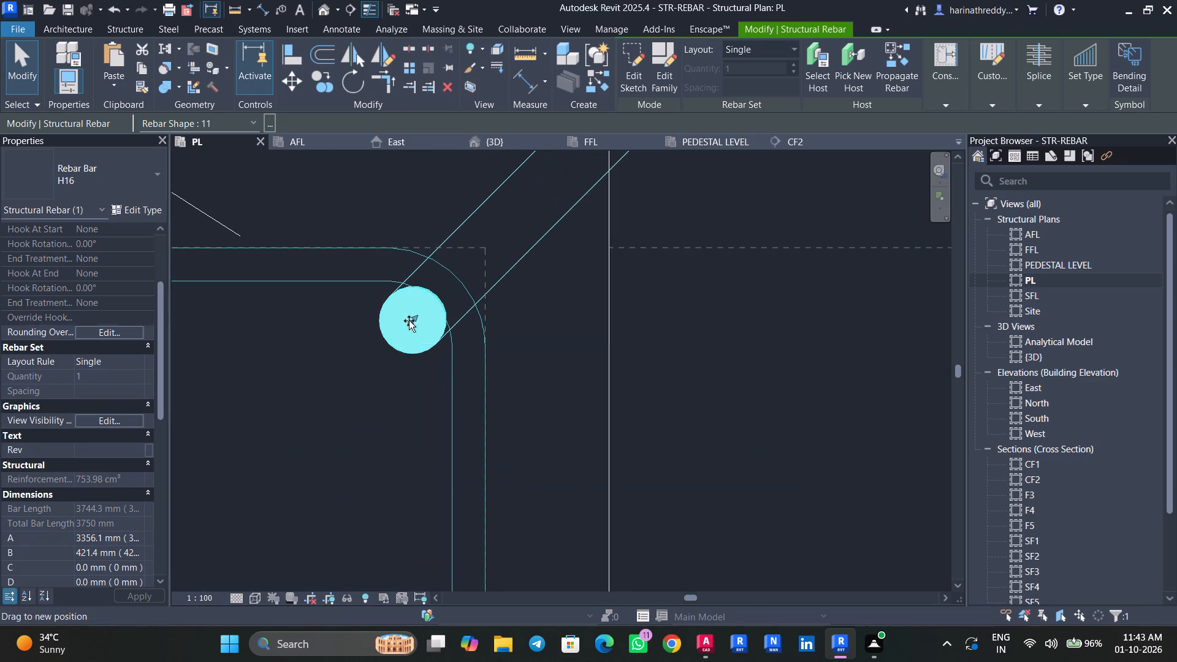
pyautogui.moveTo(409, 321); pyautogui.dragTo(405, 323)
pyautogui.scroll(-4, 405, 323)
pyautogui.moveTo(329, 354); pyautogui.dragTo(690, 424, button='middle')
pyautogui.press('Escape')
pyautogui.press('Escape')
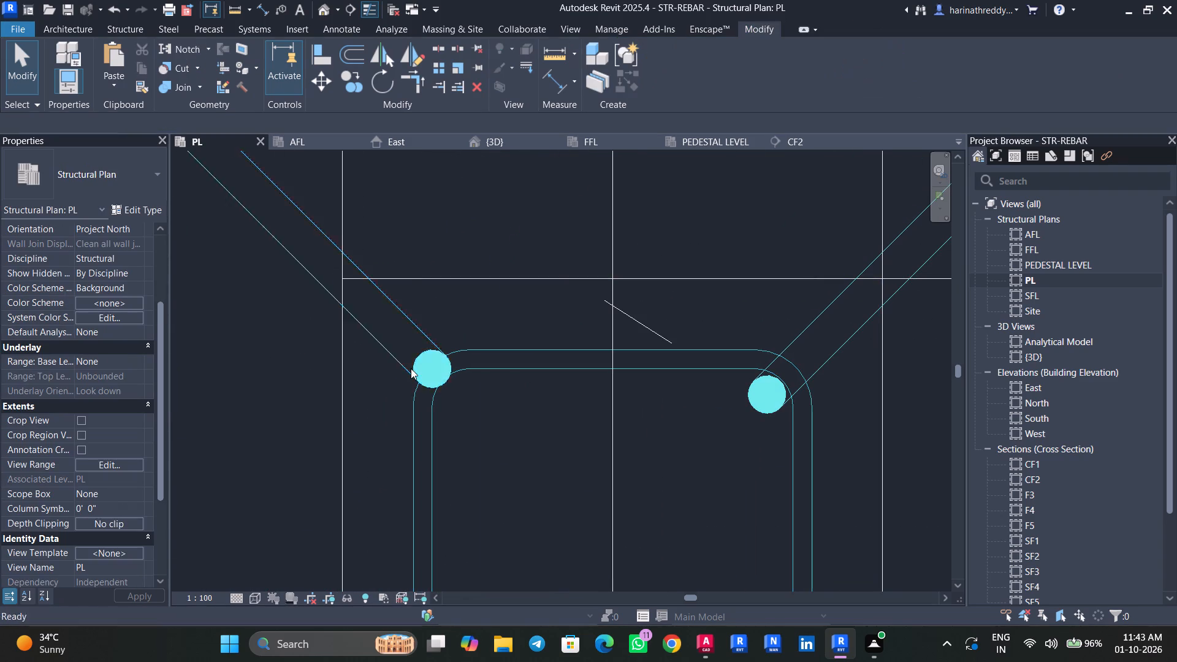
# Shift the C4 column's upper-left H16 corner bar inside the stirrup bend, giving its B segment a length of about 391 mm.
pyautogui.click(421, 366)
pyautogui.moveTo(435, 370); pyautogui.dragTo(454, 396)
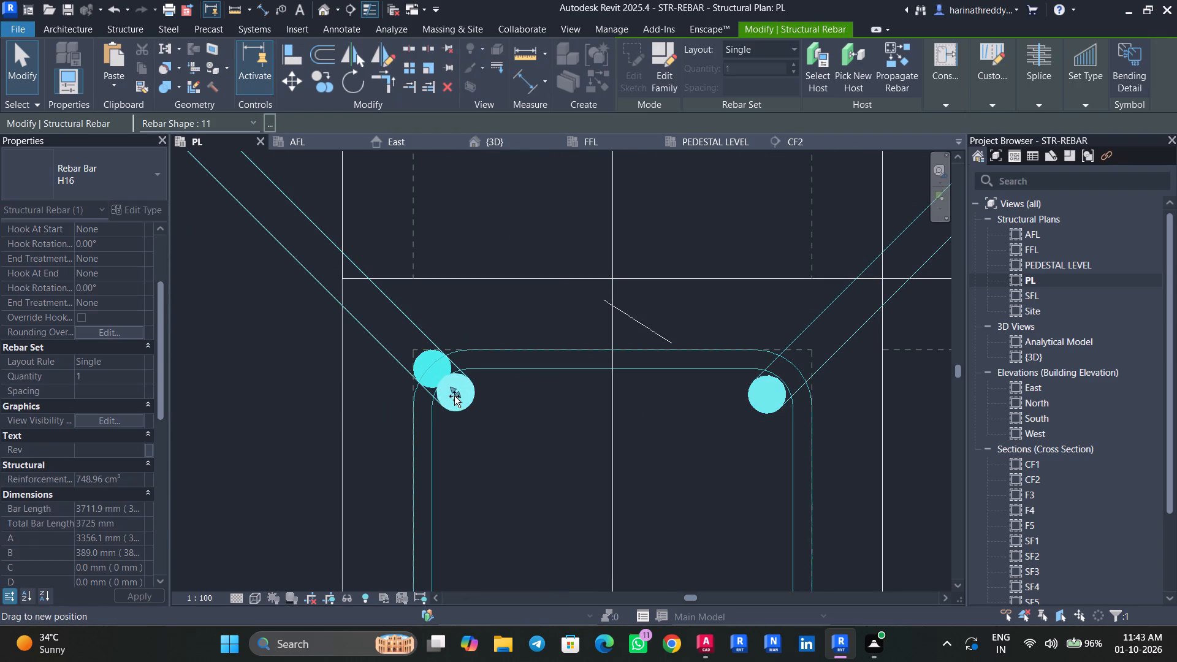
pyautogui.moveTo(454, 396); pyautogui.dragTo(455, 398)
pyautogui.scroll(-2, 495, 432)
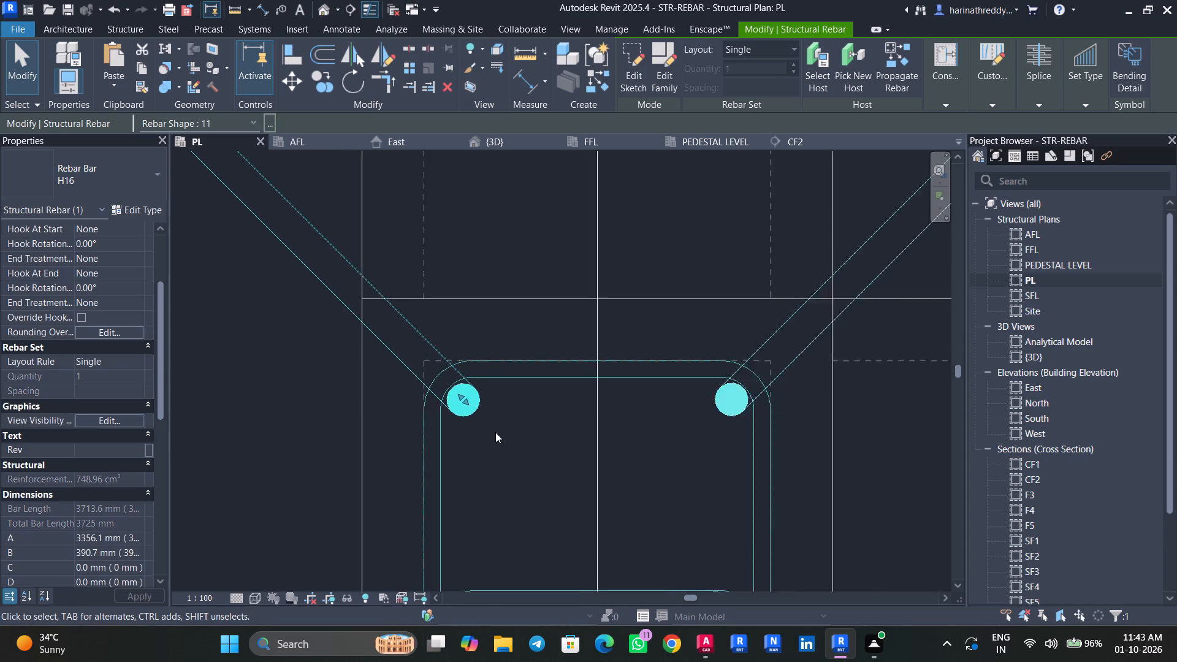
pyautogui.scroll(-4, 495, 432)
pyautogui.moveTo(532, 500); pyautogui.dragTo(463, 256, button='middle')
pyautogui.moveTo(438, 487); pyautogui.dragTo(438, 328, button='middle')
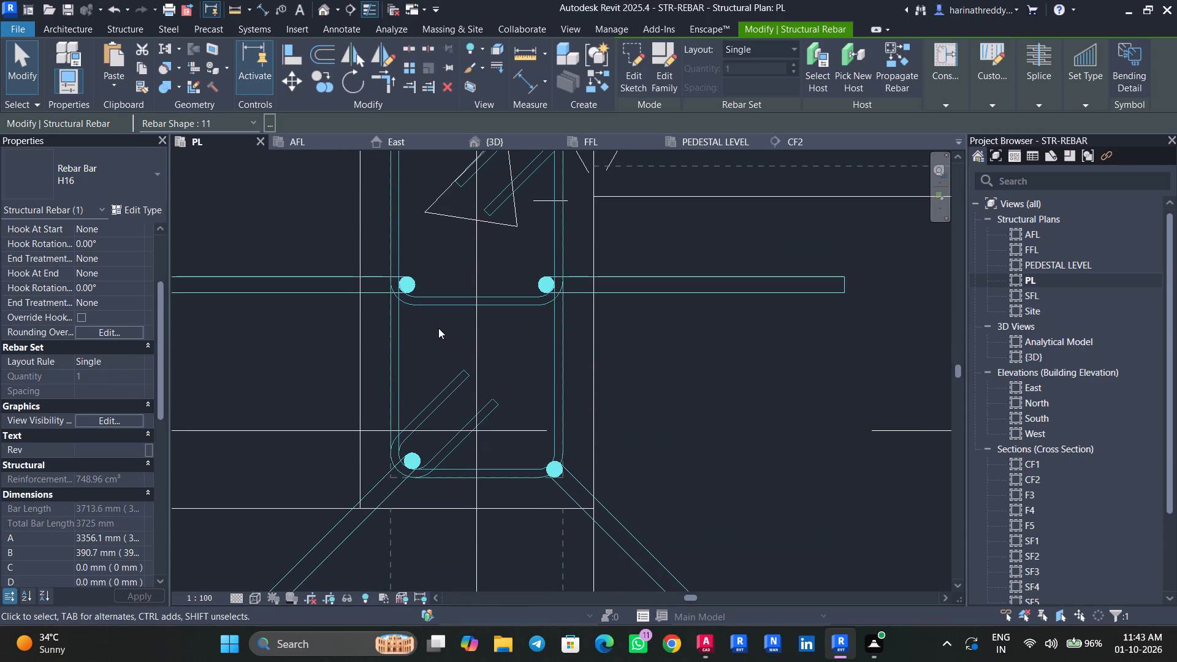
pyautogui.press('Escape')
pyautogui.press('Escape')
# Shift the C4 column's lower-right H16 corner bar diagonally inward so it sits inside the stirrup corner.
pyautogui.click(566, 484)
pyautogui.scroll(3, 555, 466)
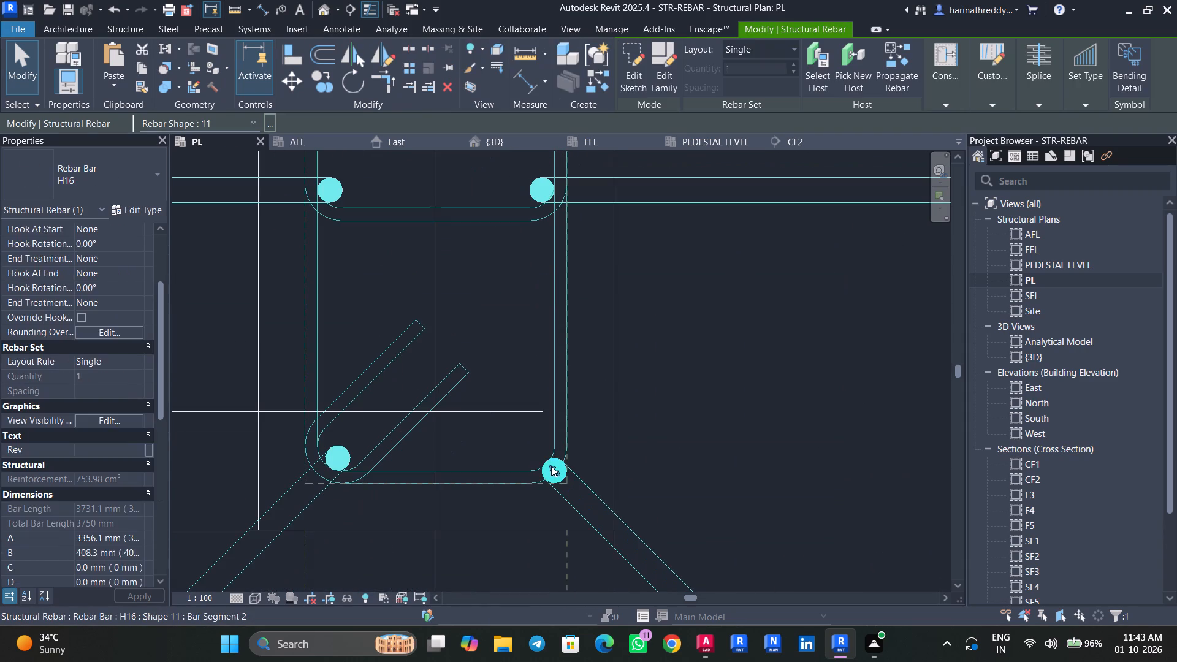
pyautogui.moveTo(551, 466); pyautogui.dragTo(536, 455)
pyautogui.press('Escape')
pyautogui.press('Escape')
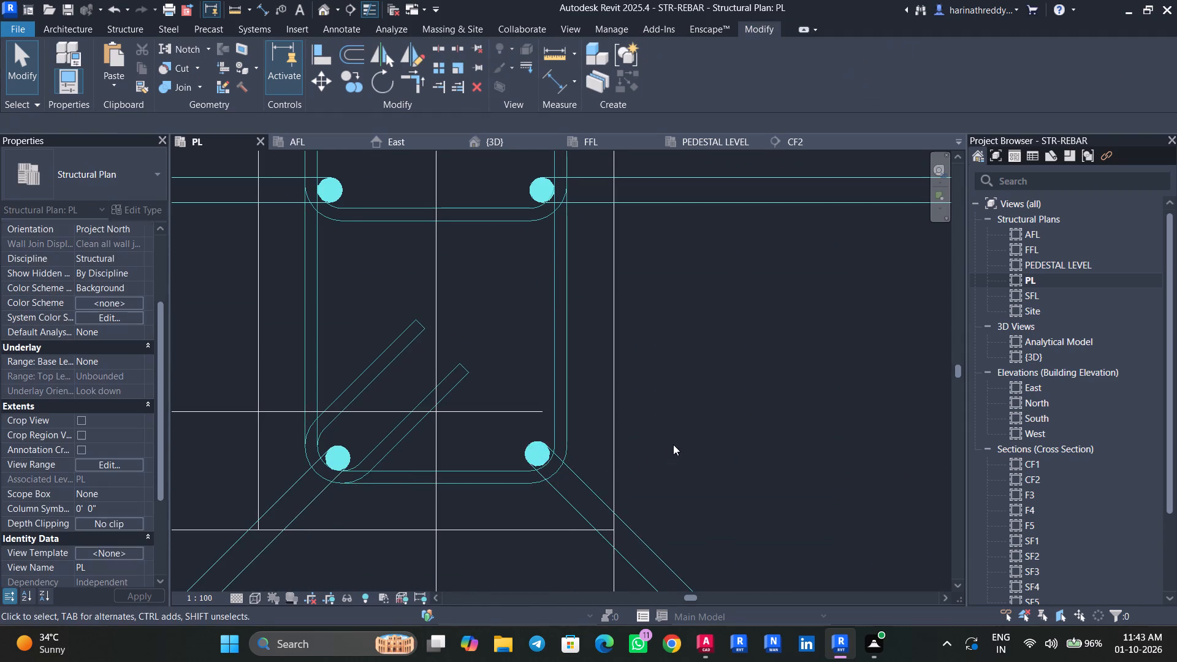
pyautogui.scroll(-3, 673, 444)
pyautogui.scroll(1, 673, 444)
pyautogui.scroll(-6, 673, 444)
pyautogui.moveTo(686, 427); pyautogui.dragTo(633, 494, button='middle')
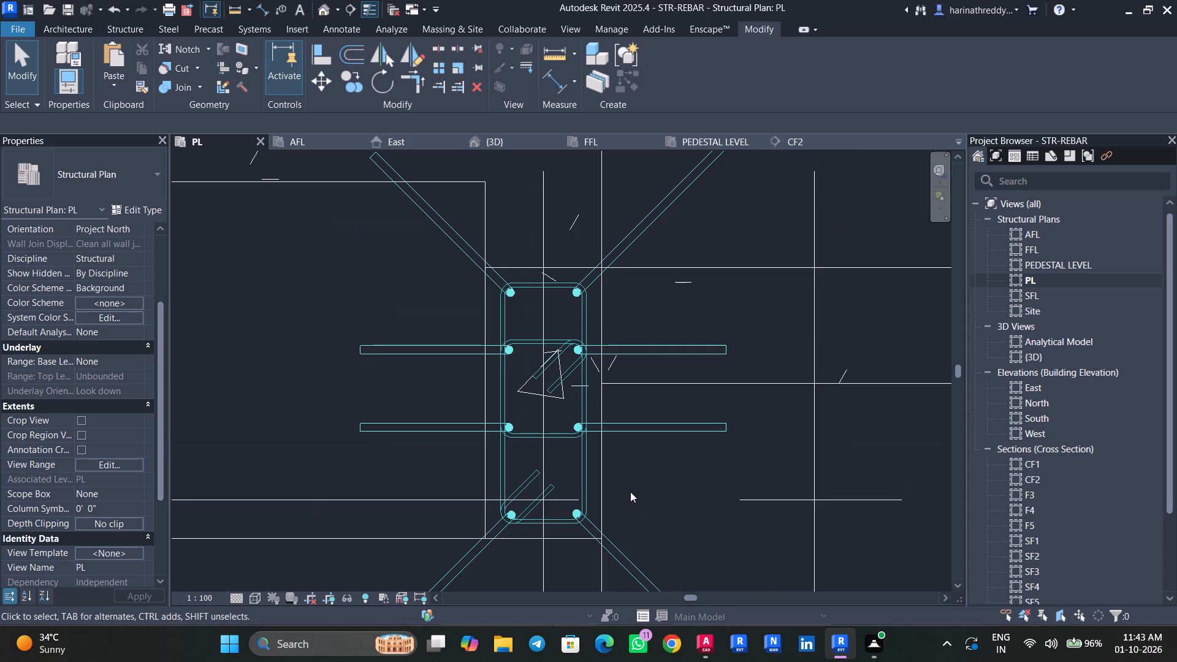
# Start placing rebar in the C4 column and choose the straight rebar shape 00.
pyautogui.click(602, 475)
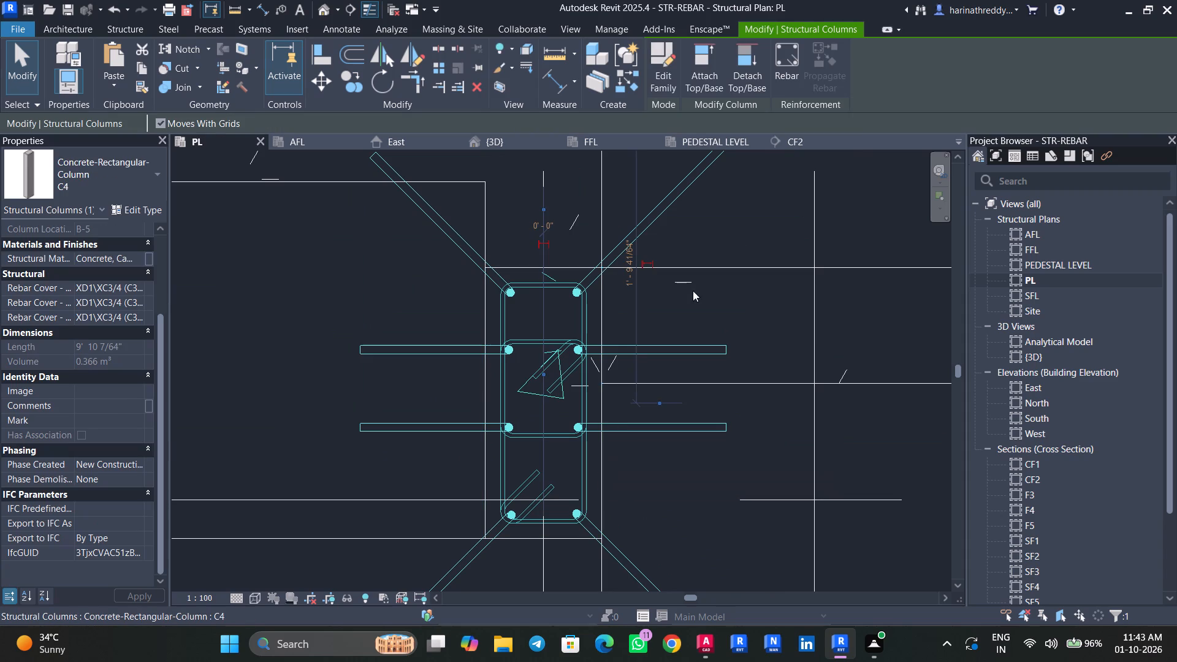
pyautogui.click(782, 84)
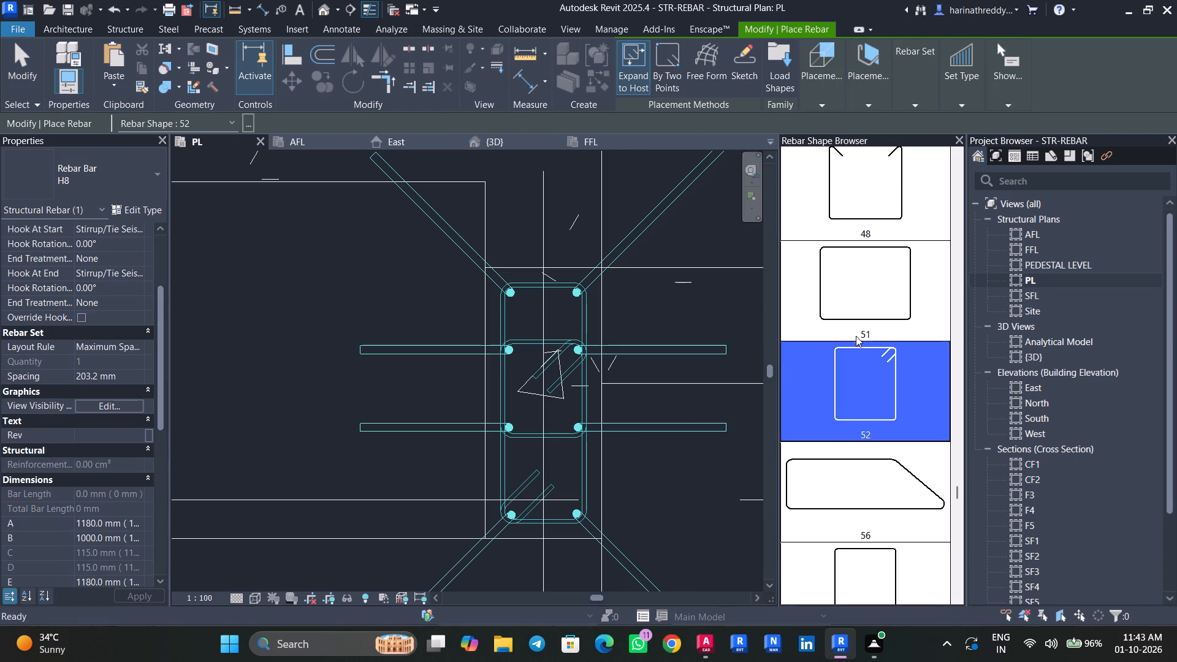
pyautogui.scroll(3, 856, 336)
pyautogui.scroll(-1, 858, 336)
pyautogui.scroll(5, 859, 336)
pyautogui.moveTo(954, 447); pyautogui.dragTo(951, 280)
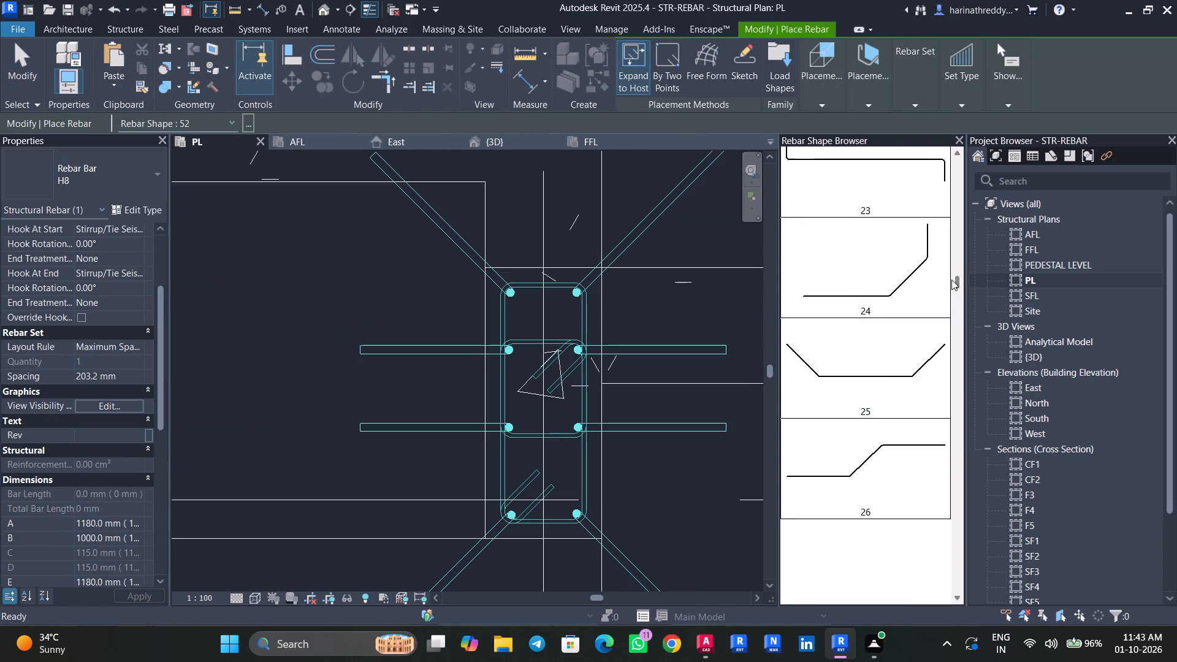
pyautogui.moveTo(951, 280); pyautogui.dragTo(961, 158)
pyautogui.click(914, 185)
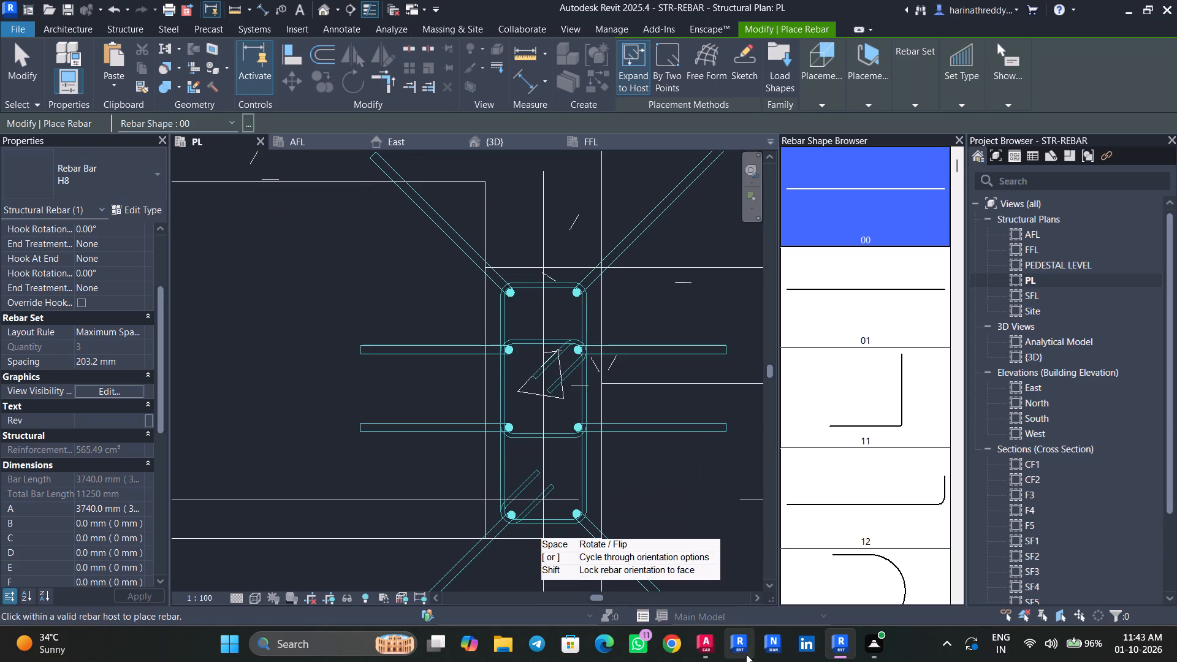
# Check the bar arrangement and sizes of the 9"×21" column in AutoCAD's TYPICAL FLOOR DETAILS drawing.
pyautogui.click(697, 601)
pyautogui.scroll(-4, 286, 444)
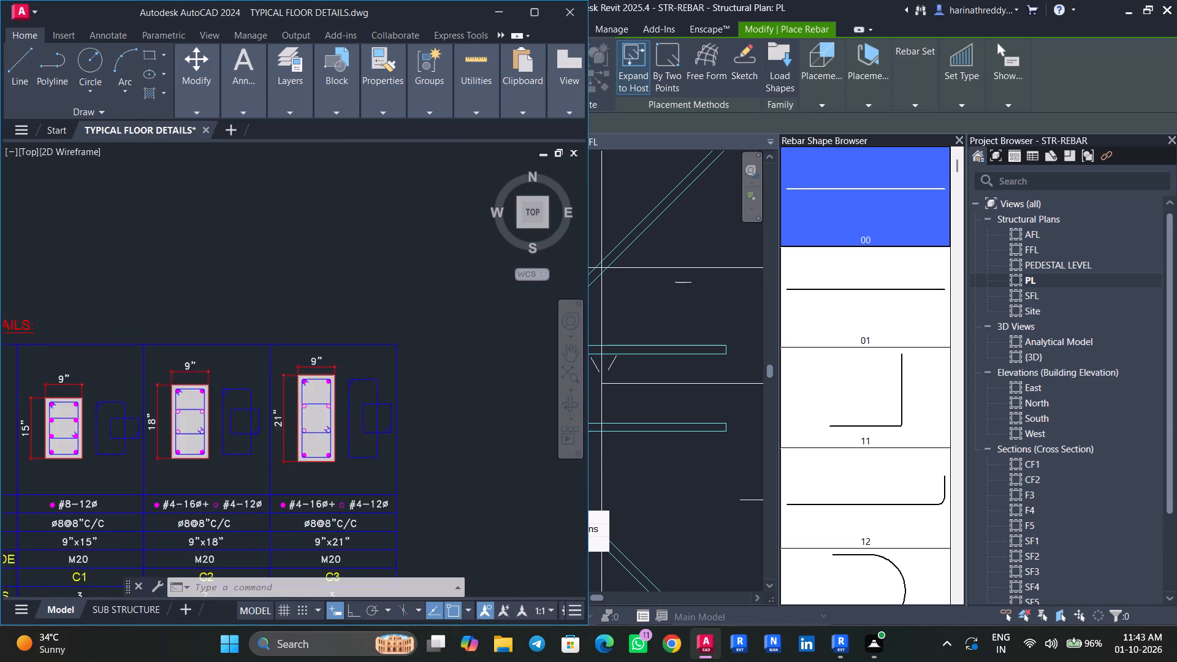
pyautogui.moveTo(251, 470); pyautogui.dragTo(340, 351, button='middle')
pyautogui.scroll(4, 227, 471)
pyautogui.moveTo(239, 495); pyautogui.dragTo(271, 373, button='middle')
pyautogui.scroll(-1, 268, 386)
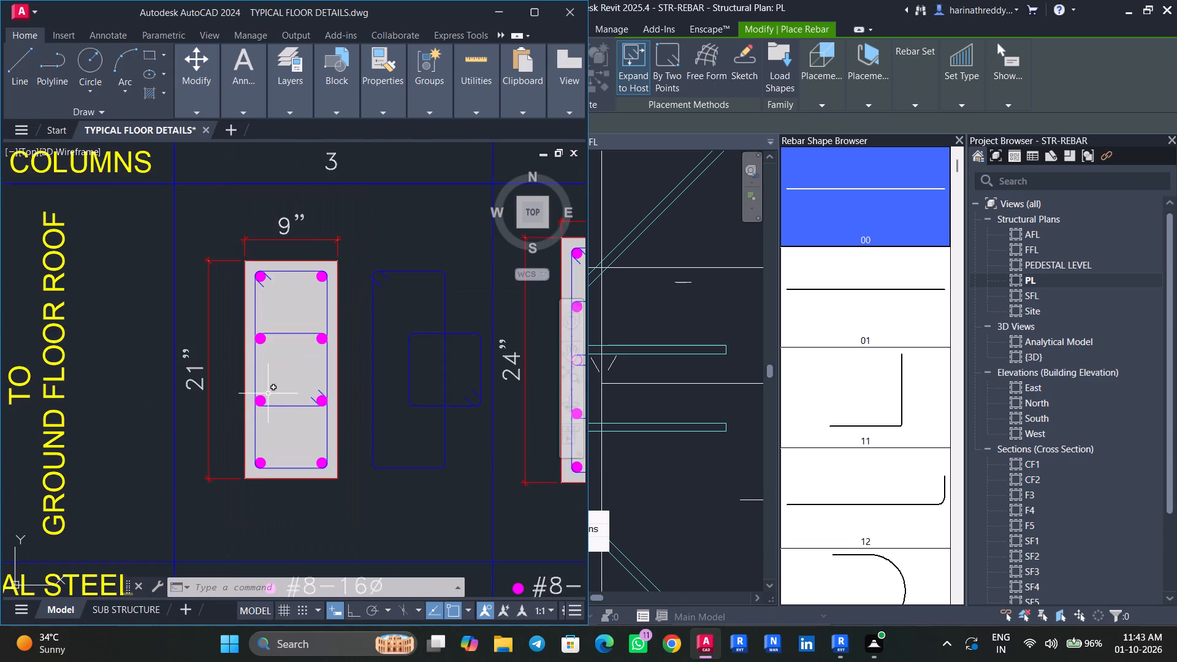
pyautogui.scroll(-2, 270, 428)
pyautogui.moveTo(270, 428); pyautogui.dragTo(272, 408, button='middle')
pyautogui.click(505, 20)
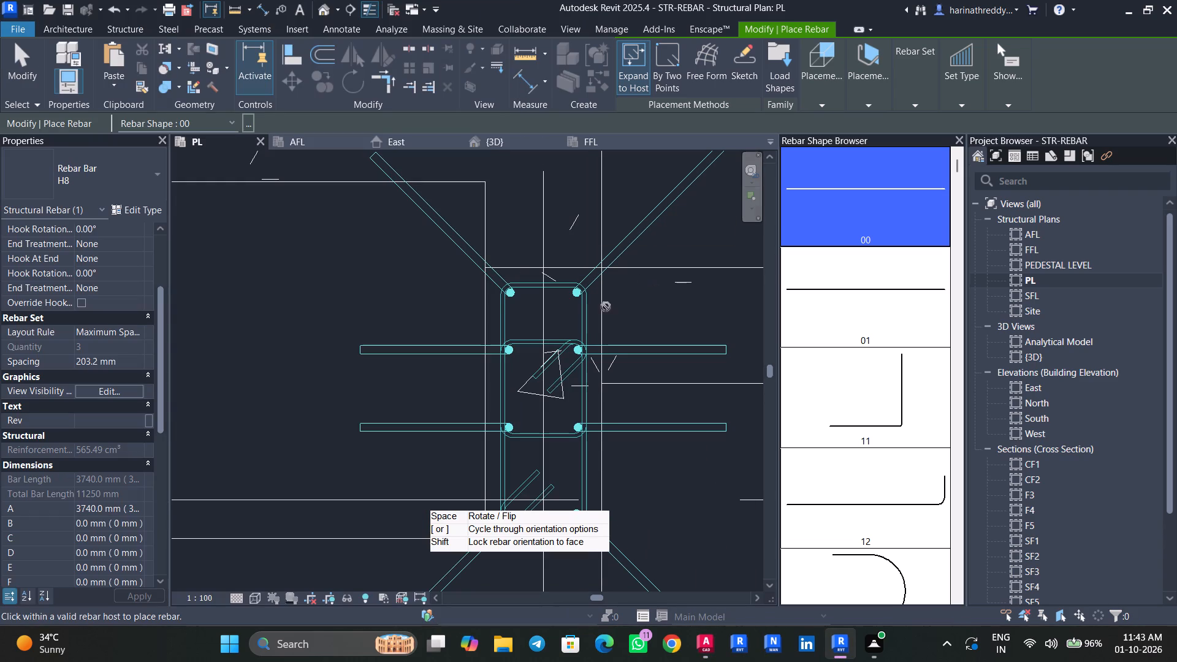
# In Revit, place a single straight H16 bar, perpendicular to cover, just below the C4 column's upper-left corner bar.
pyautogui.click(87, 167)
pyautogui.click(56, 316)
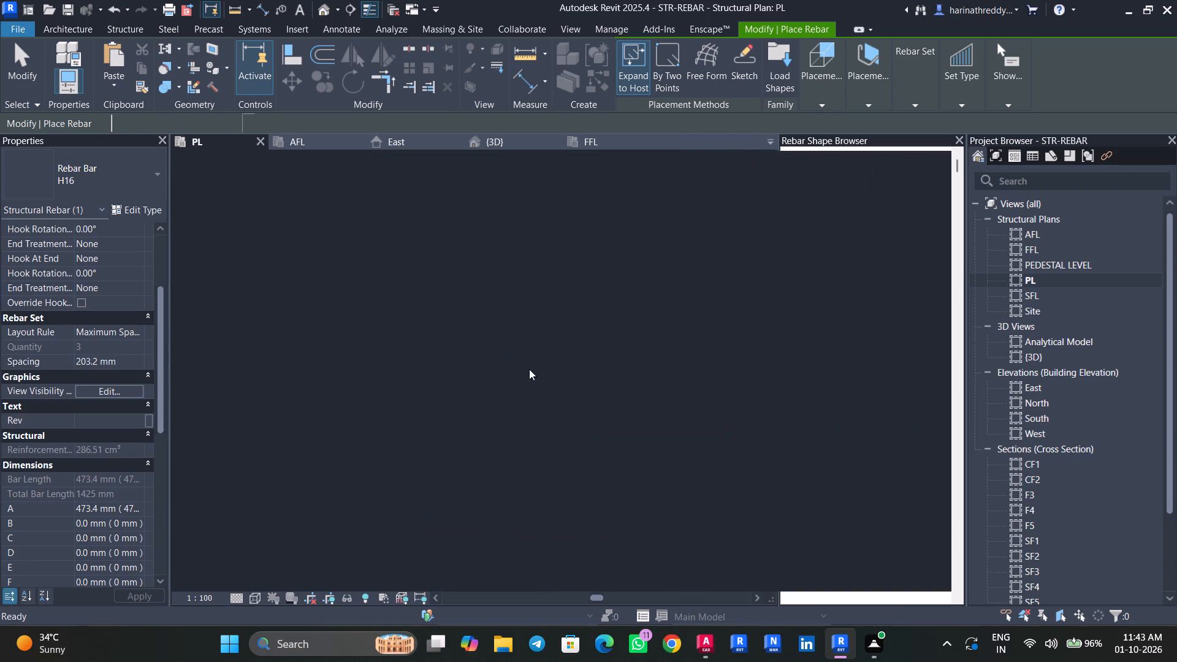
pyautogui.click(138, 329)
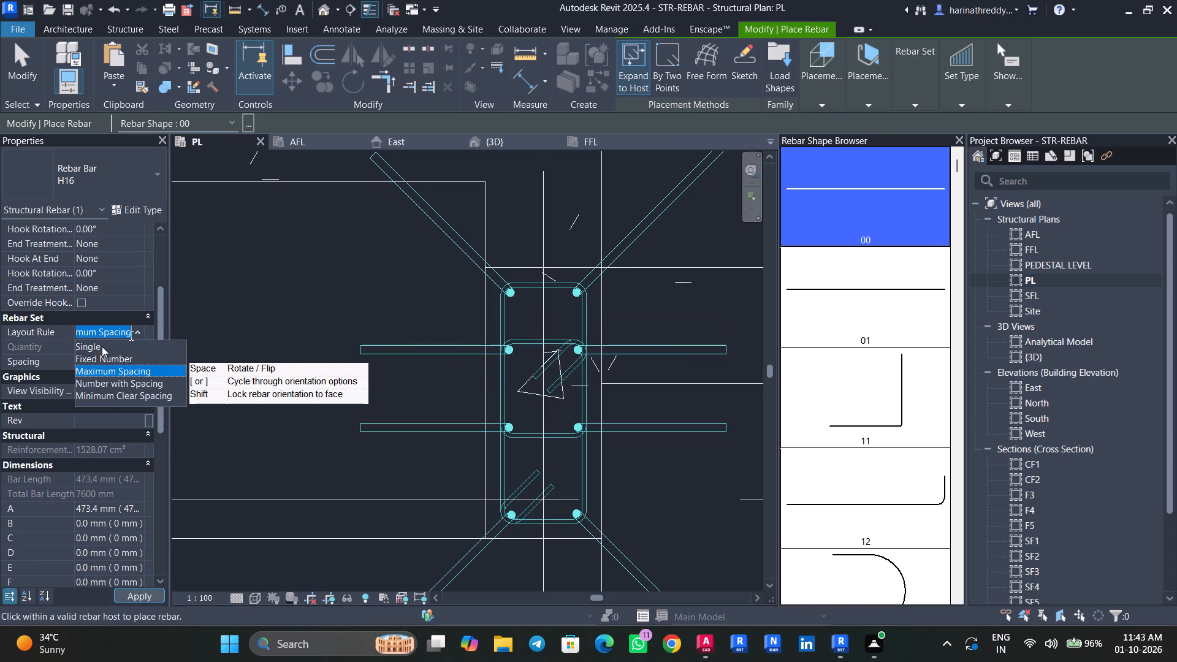
pyautogui.click(102, 346)
pyautogui.scroll(3, 512, 305)
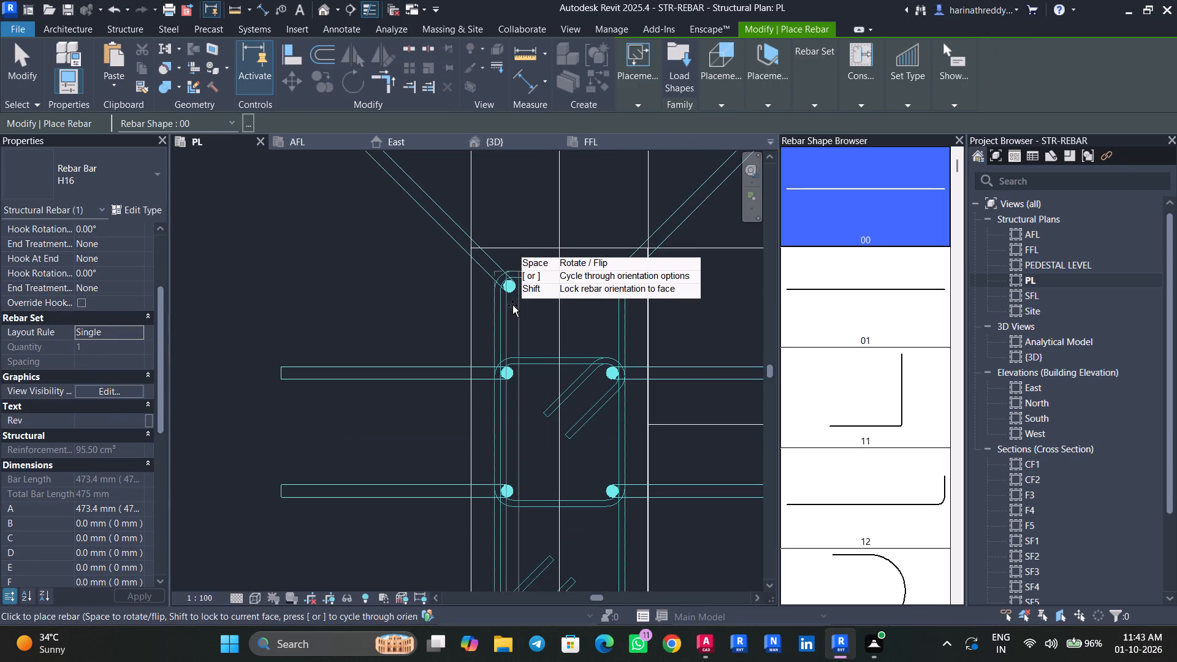
pyautogui.click(767, 105)
pyautogui.click(769, 141)
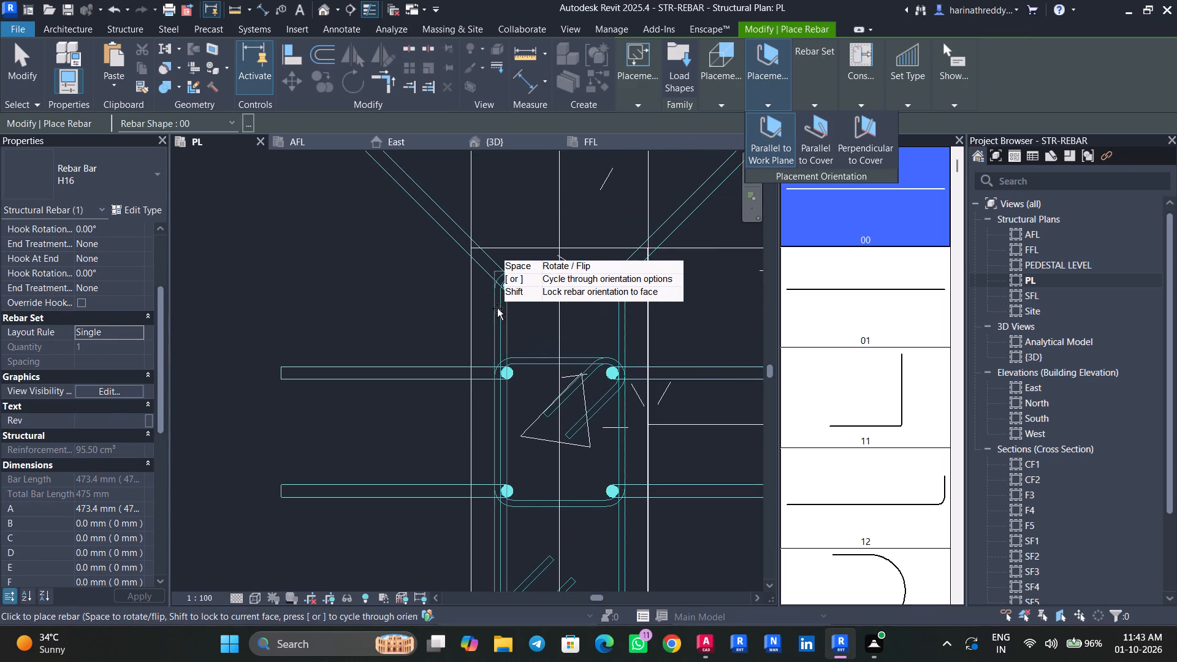
pyautogui.click(856, 138)
pyautogui.scroll(2, 513, 303)
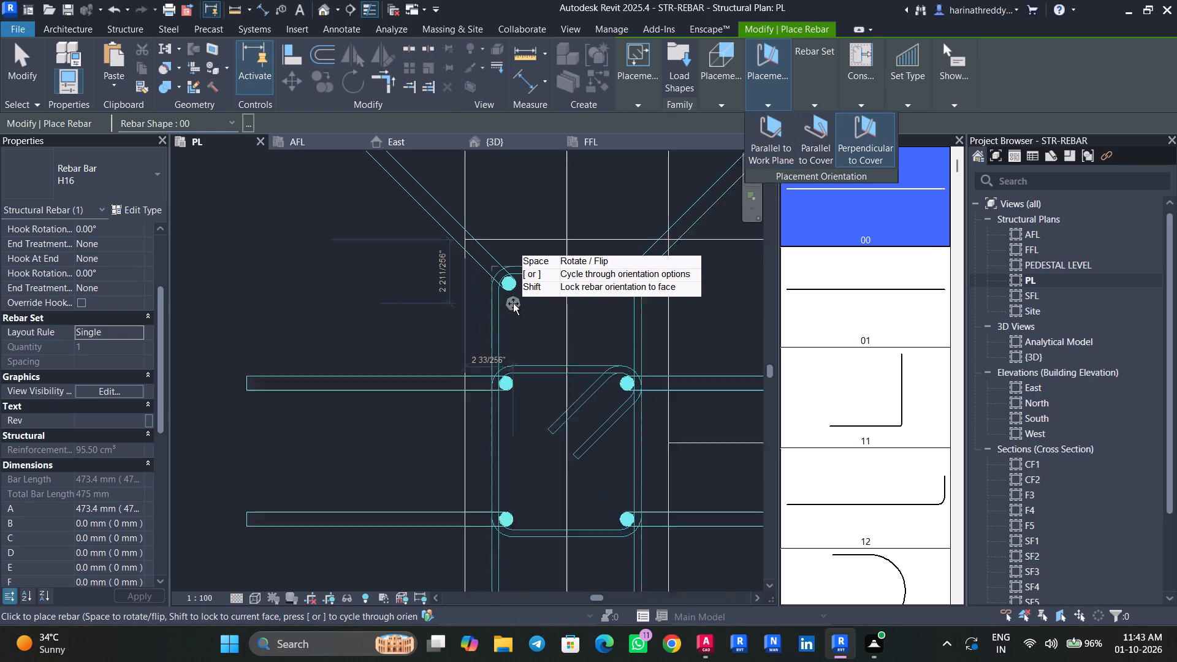
pyautogui.scroll(3, 513, 303)
pyautogui.moveTo(508, 301); pyautogui.dragTo(469, 359, button='middle')
pyautogui.scroll(2, 469, 359)
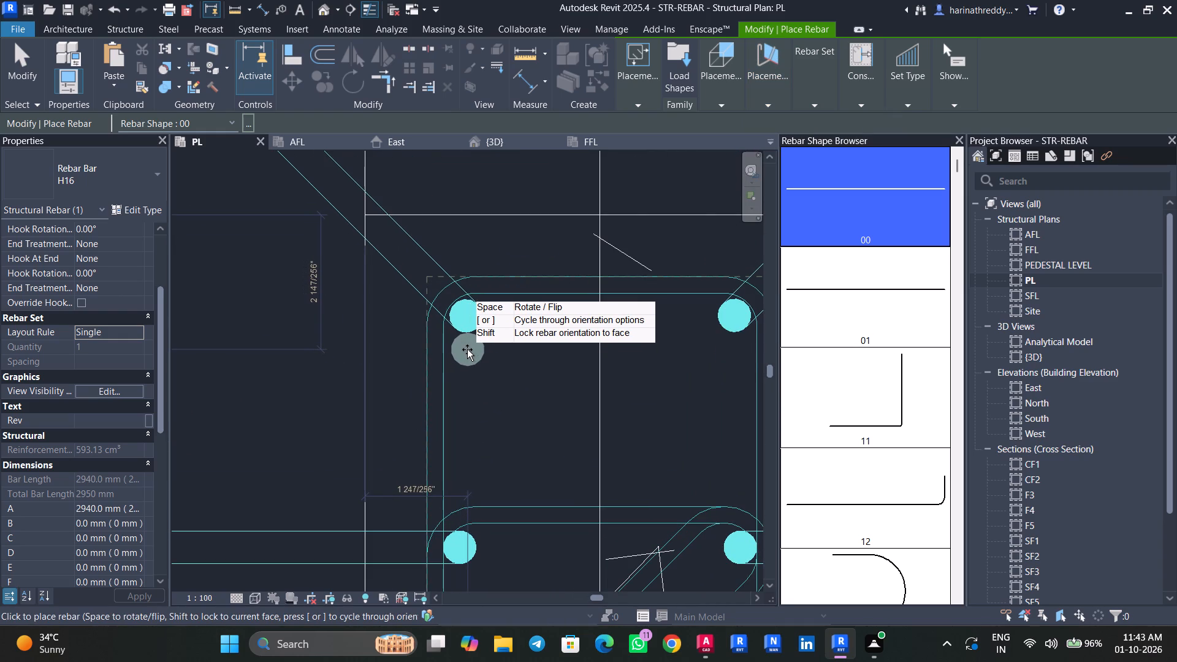
pyautogui.click(467, 349)
# Place another H16 bar just below the C4 column's upper-right corner bar, inside the stirrup.
pyautogui.moveTo(695, 371); pyautogui.dragTo(544, 371, button='middle')
pyautogui.scroll(4, 569, 355)
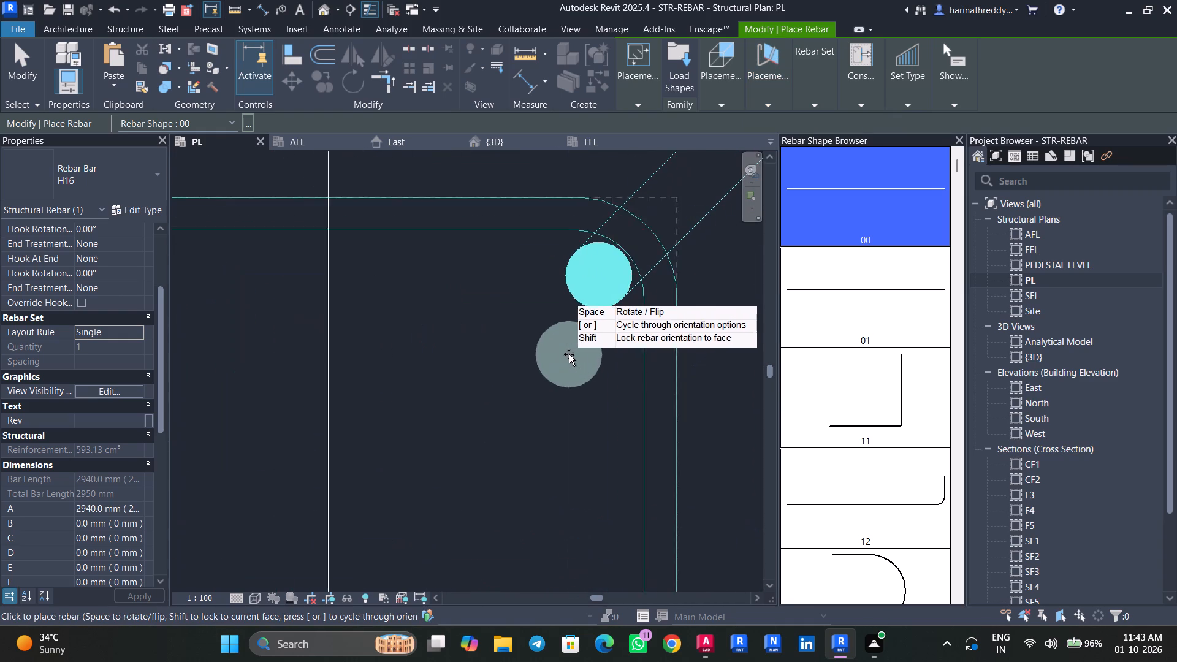
pyautogui.scroll(4, 569, 354)
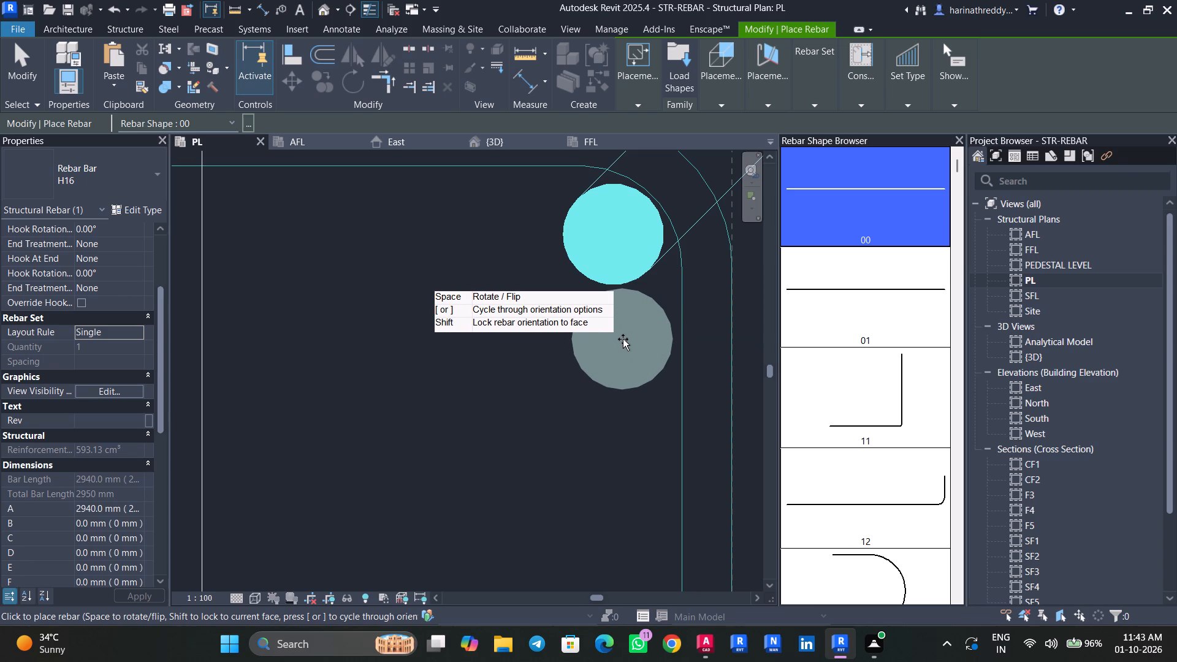
pyautogui.click(624, 340)
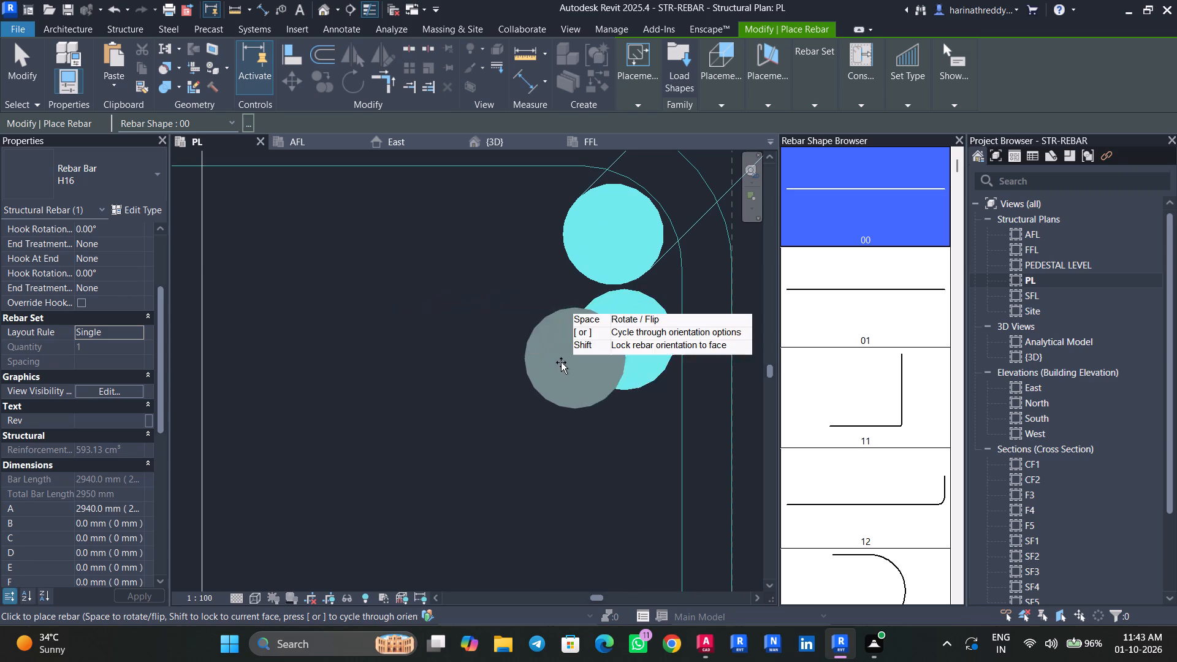
# Place straight H16 bars just below both starter bars in the C4 column's second row from the top.
pyautogui.scroll(-10, 561, 362)
pyautogui.moveTo(511, 421); pyautogui.dragTo(515, 251, button='middle')
pyautogui.scroll(7, 397, 373)
pyautogui.scroll(-1, 373, 367)
pyautogui.scroll(1, 372, 366)
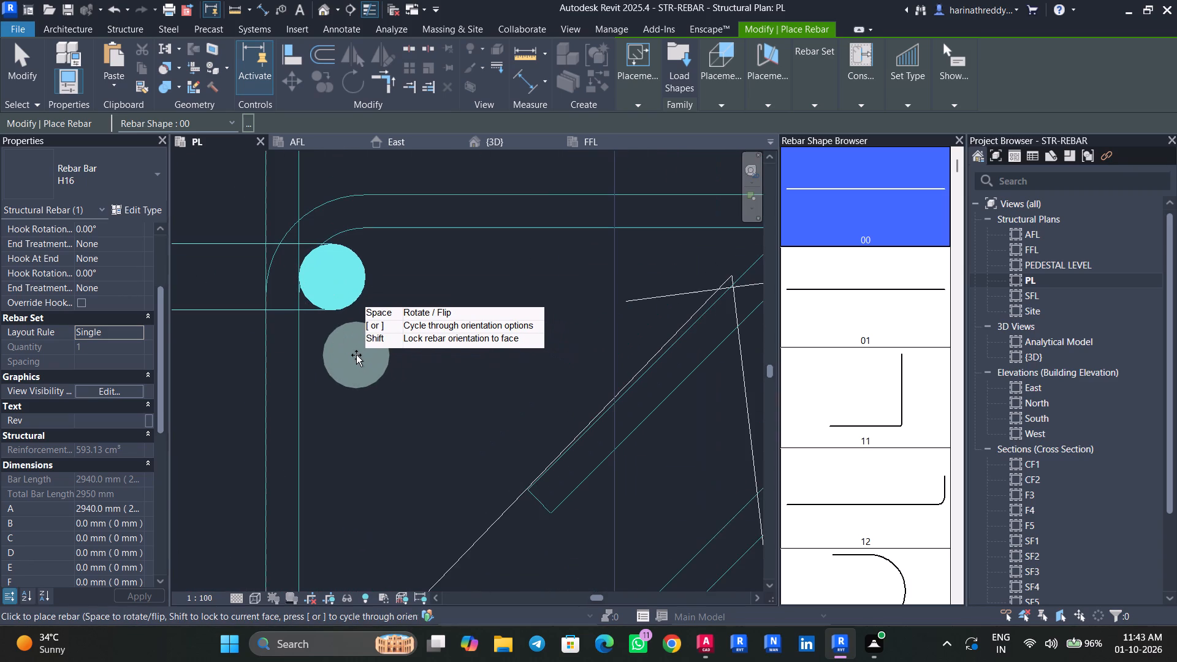
pyautogui.moveTo(343, 354); pyautogui.dragTo(387, 463, button='middle')
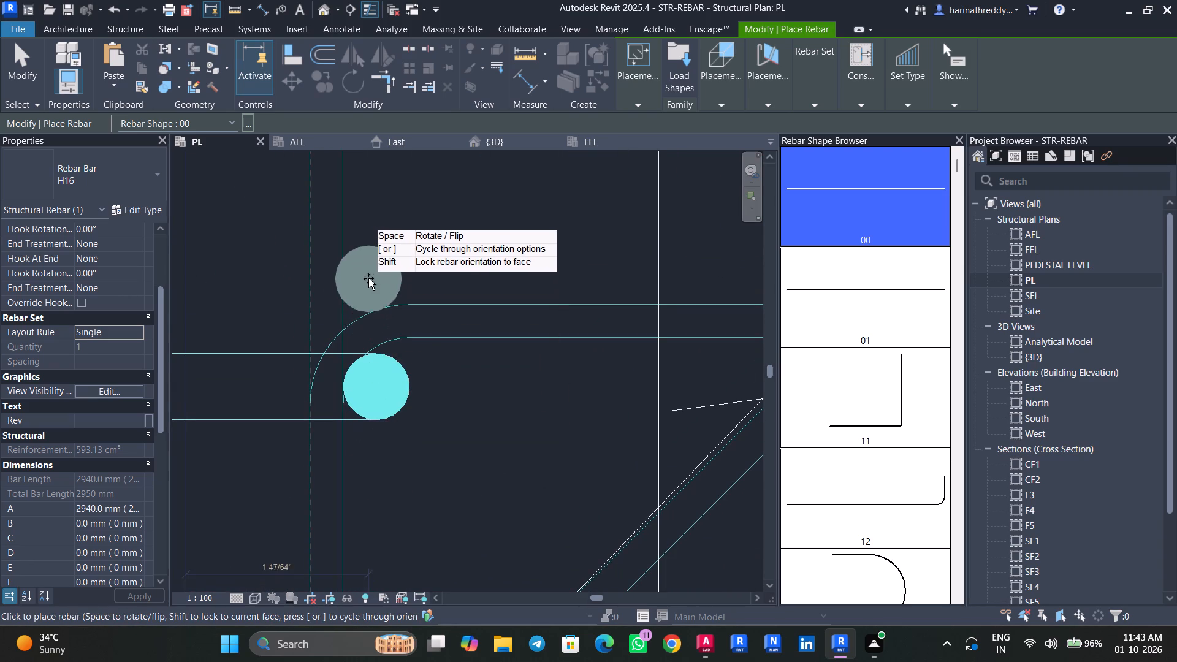
pyautogui.click(376, 453)
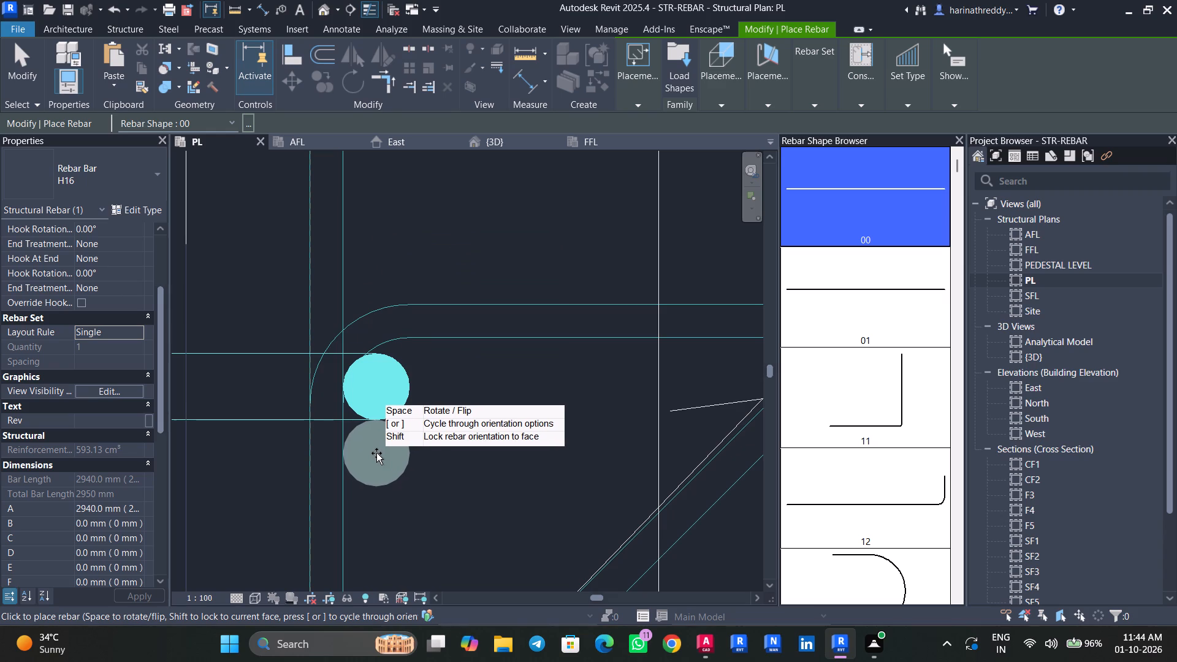
pyautogui.moveTo(465, 492); pyautogui.dragTo(344, 457, button='middle')
pyautogui.moveTo(503, 462); pyautogui.dragTo(213, 457, button='middle')
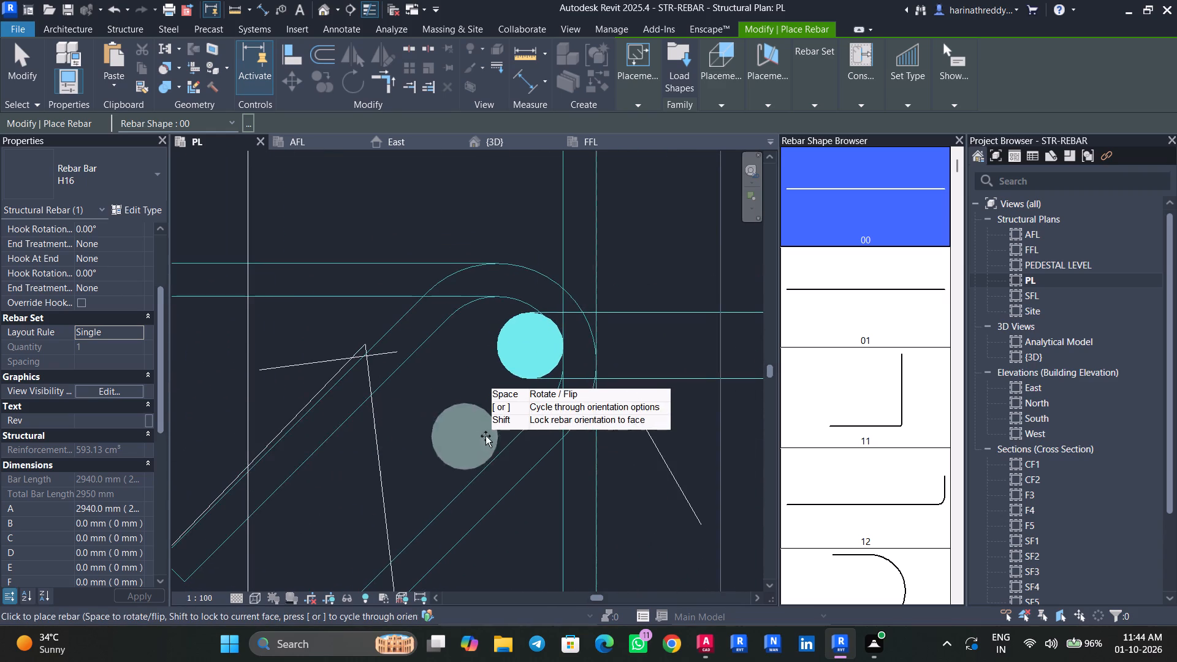
pyautogui.scroll(4, 531, 422)
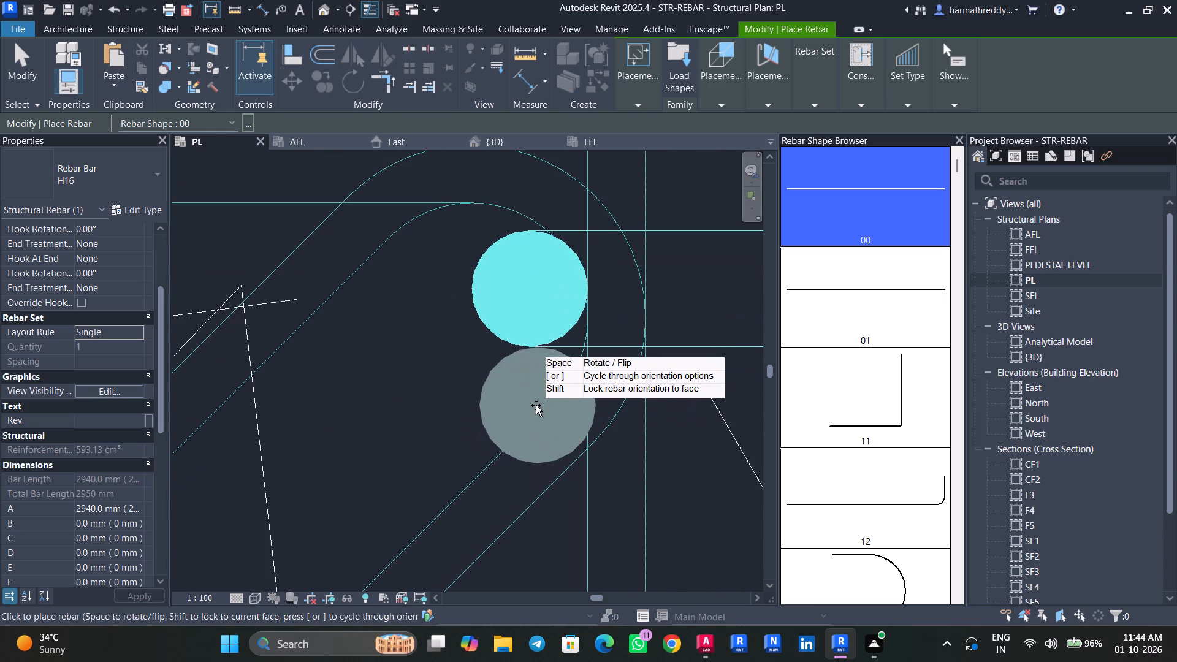
pyautogui.click(530, 404)
# Place straight H16 bars just above both starter bars in the C4 column's third row from the top.
pyautogui.scroll(-3, 446, 484)
pyautogui.scroll(1, 446, 484)
pyautogui.scroll(-5, 446, 484)
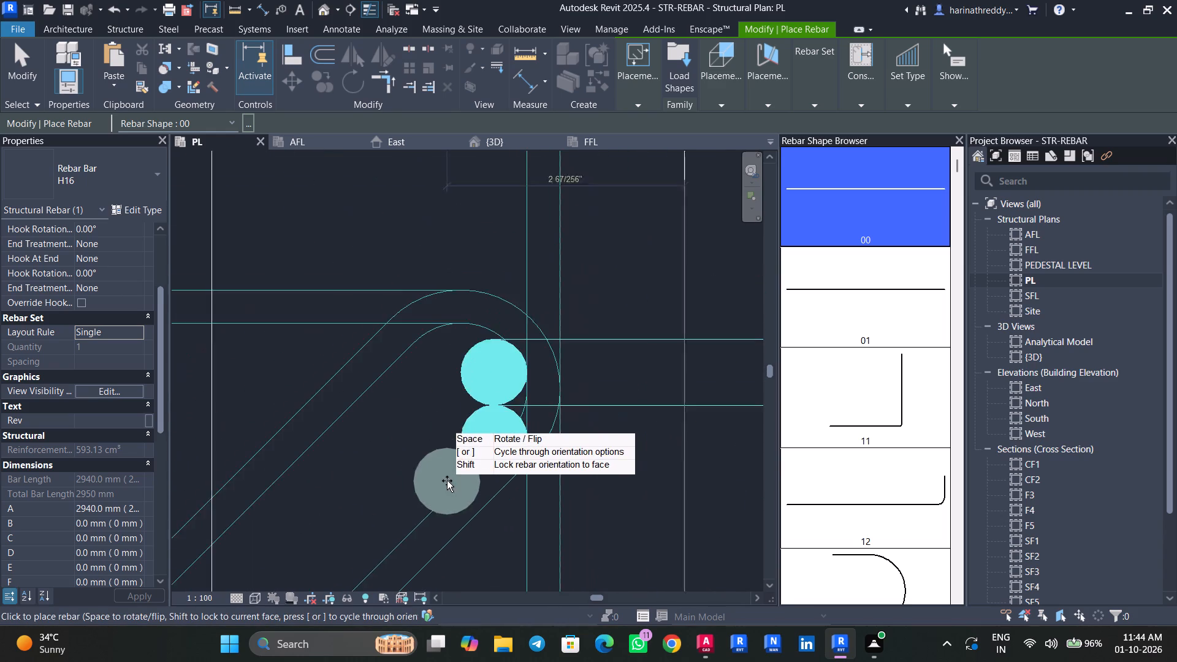
pyautogui.scroll(-2, 447, 481)
pyautogui.moveTo(400, 511); pyautogui.dragTo(443, 249, button='middle')
pyautogui.moveTo(394, 399); pyautogui.dragTo(437, 261, button='middle')
pyautogui.scroll(3, 288, 395)
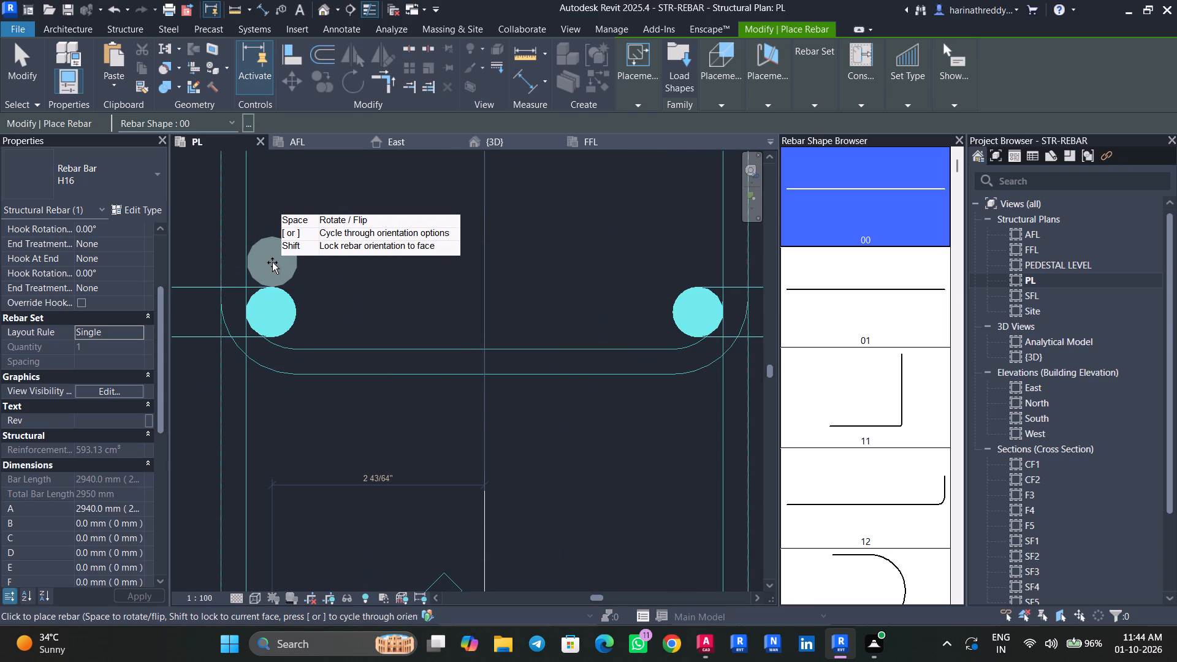
pyautogui.click(272, 262)
pyautogui.scroll(8, 701, 262)
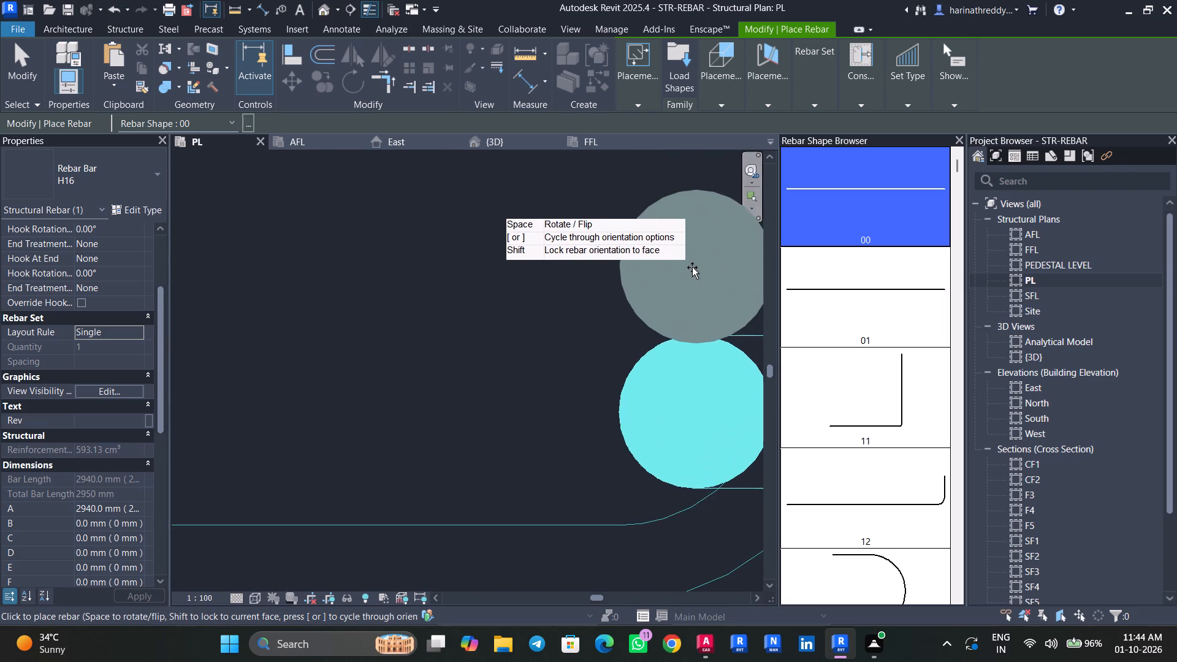
pyautogui.scroll(-4, 680, 253)
pyautogui.moveTo(680, 253); pyautogui.dragTo(652, 268, button='middle')
pyautogui.scroll(1, 654, 268)
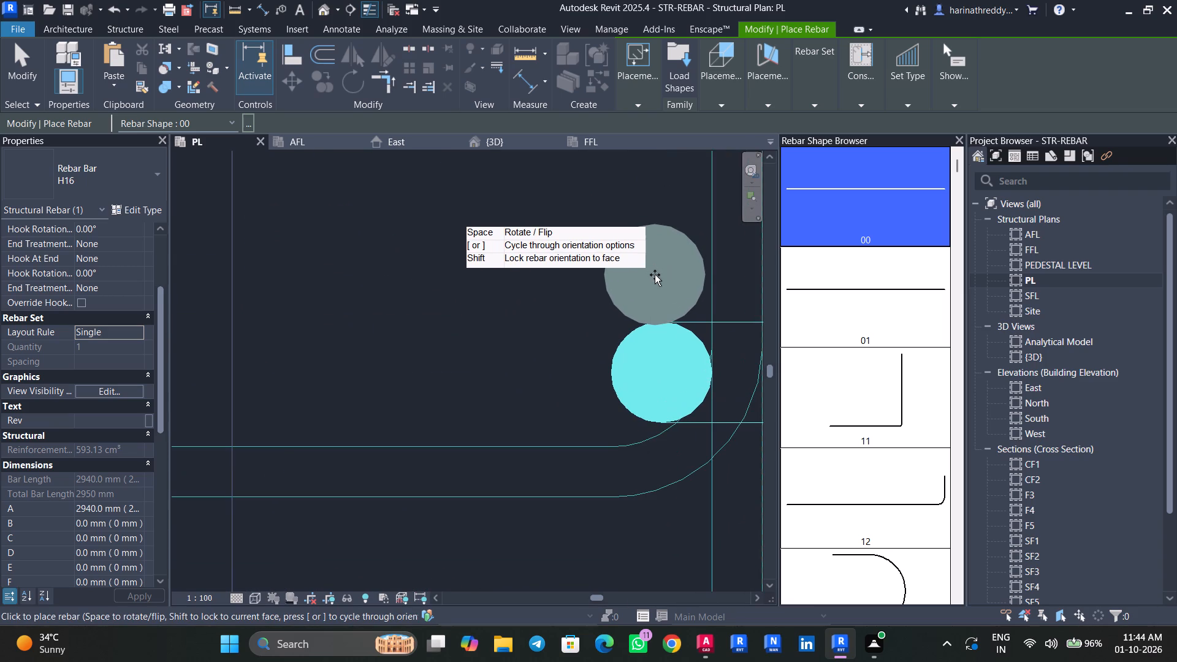
pyautogui.click(657, 270)
# Place straight H16 bars just above the lower-left and lower-right corner bars of the C4 column, and finish placing rebar.
pyautogui.scroll(-1, 522, 296)
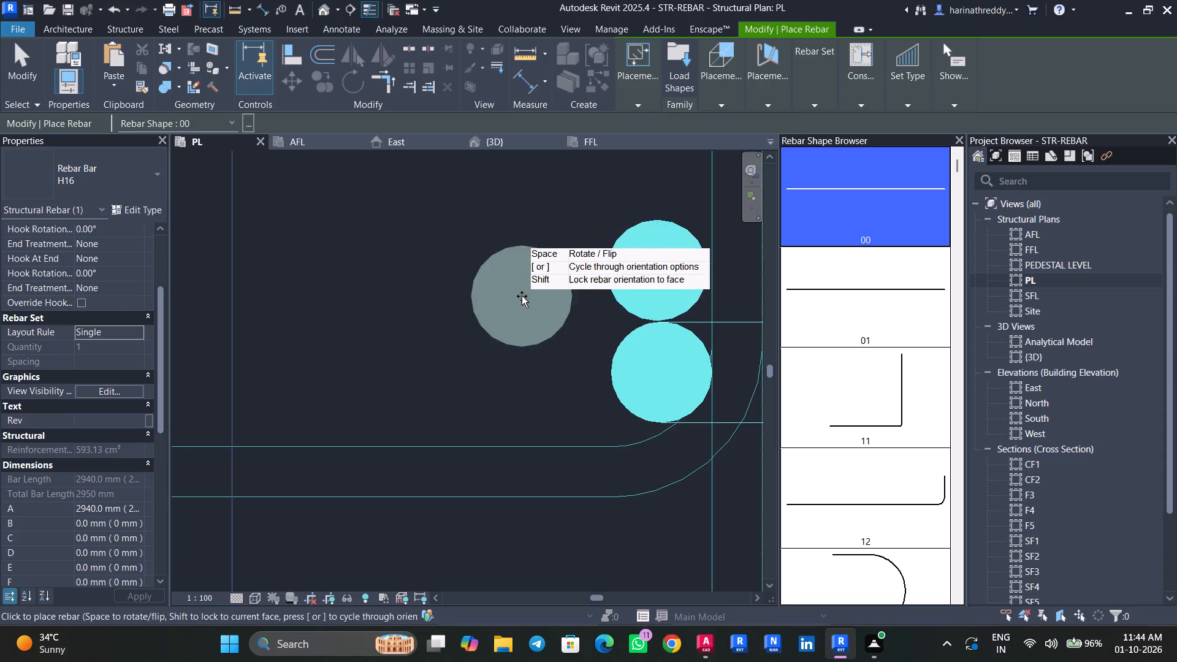
pyautogui.scroll(-12, 522, 296)
pyautogui.moveTo(482, 370); pyautogui.dragTo(490, 294, button='middle')
pyautogui.scroll(11, 429, 368)
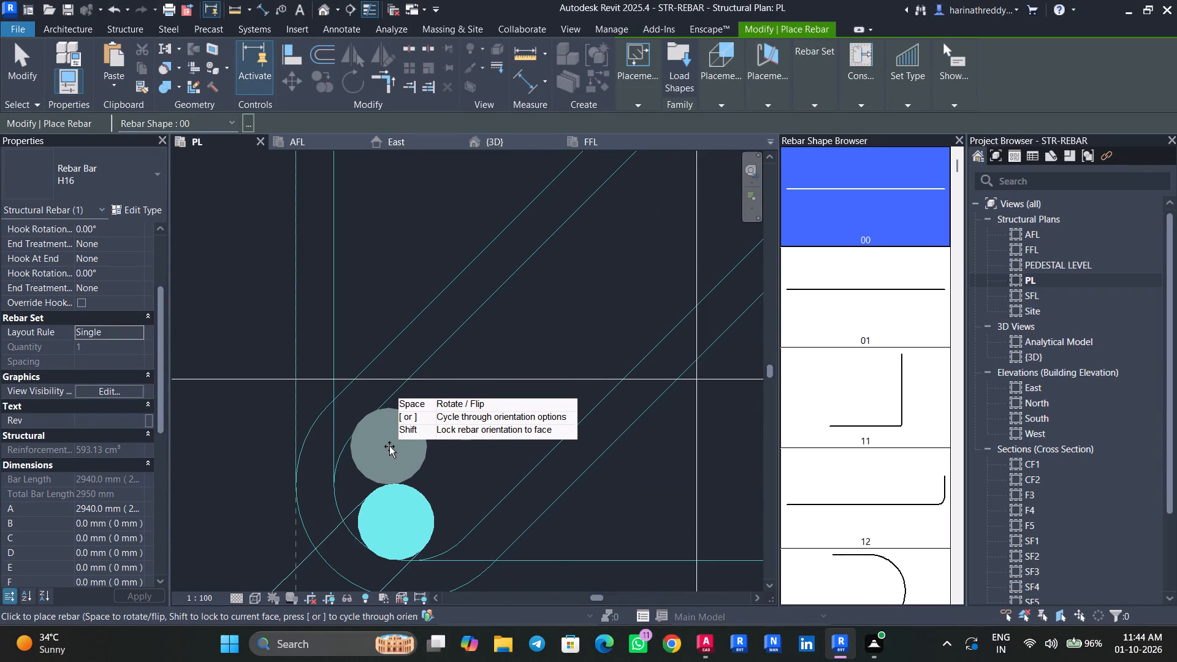
pyautogui.click(392, 445)
pyautogui.moveTo(529, 449); pyautogui.dragTo(261, 449, button='middle')
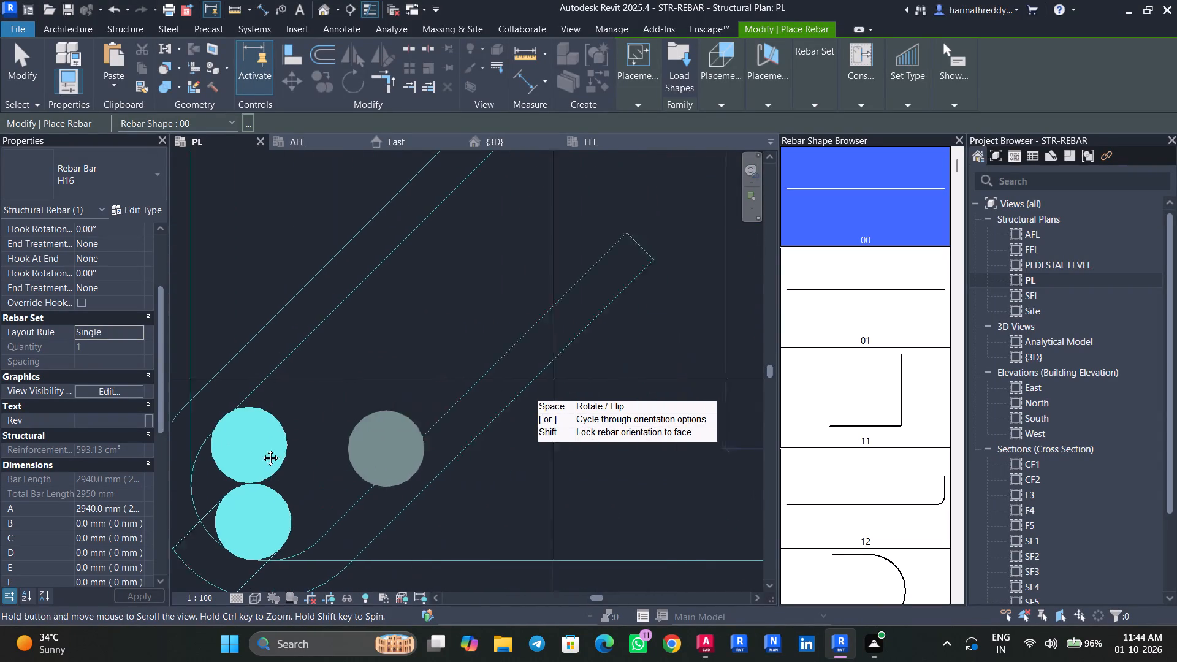
pyautogui.moveTo(261, 449); pyautogui.dragTo(206, 447, button='middle')
pyautogui.moveTo(418, 446); pyautogui.dragTo(188, 449, button='middle')
pyautogui.scroll(-1, 464, 438)
pyautogui.scroll(2, 464, 438)
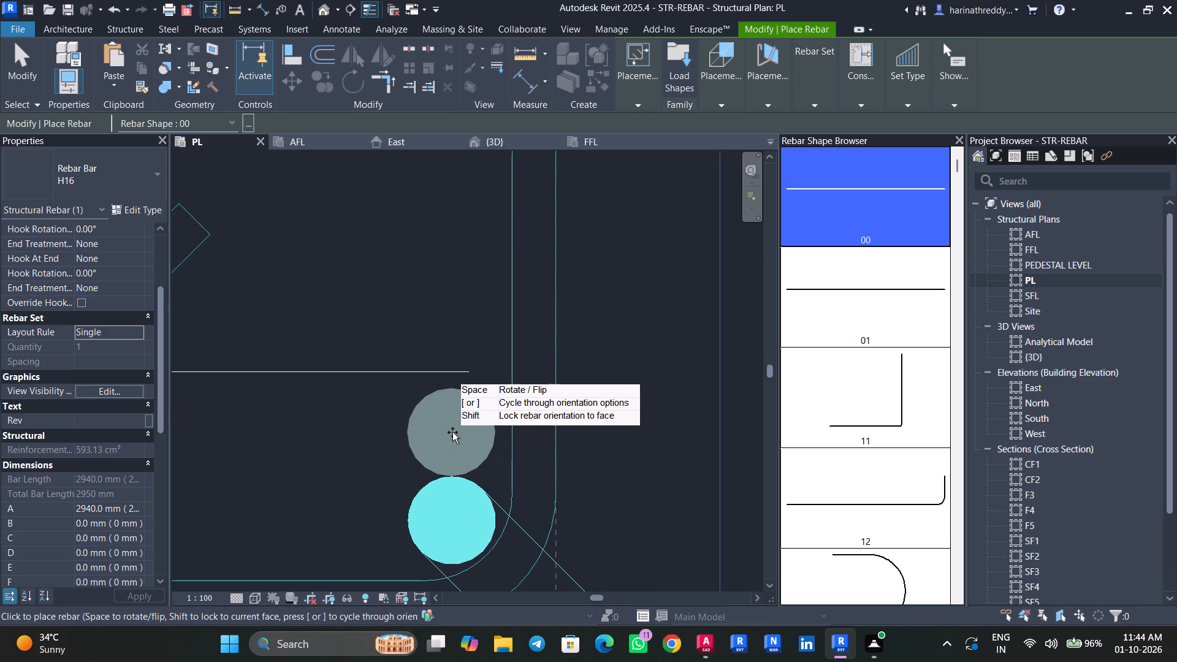
pyautogui.click(450, 432)
pyautogui.press('Escape')
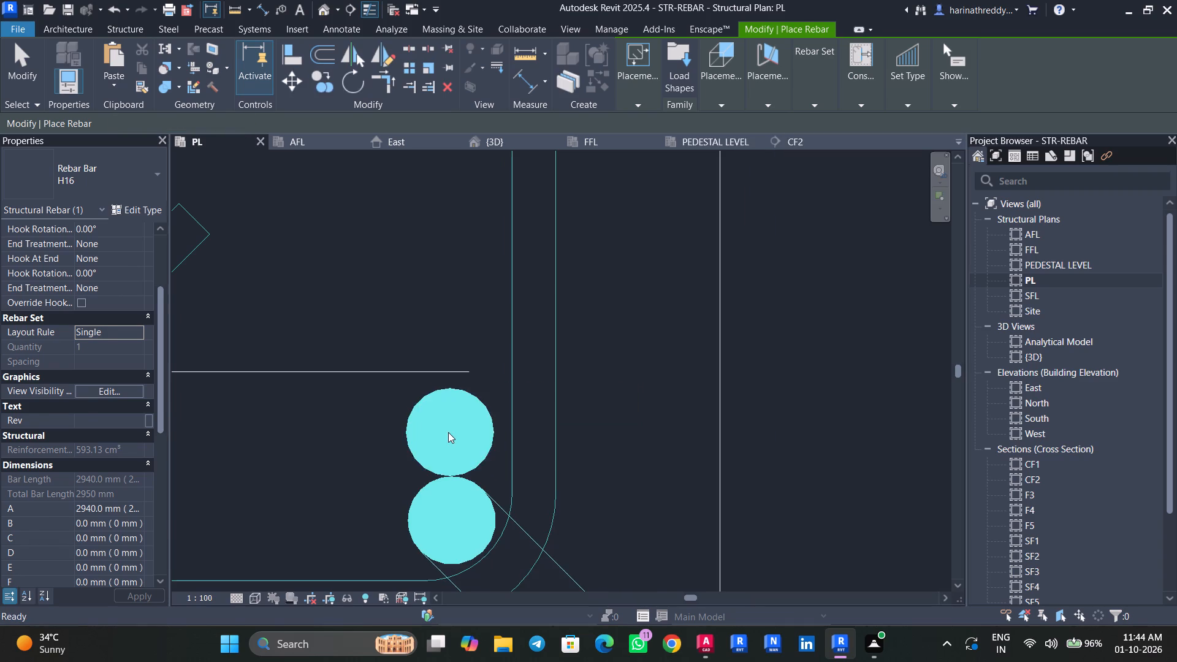
pyautogui.press('Escape')
pyautogui.press('Escape')
pyautogui.press('Escape')
# Select all instances of the straight H16 bar and set them to show unobscured in the {3D} view.
pyautogui.scroll(-6, 490, 407)
pyautogui.click(483, 418)
pyautogui.press('Escape')
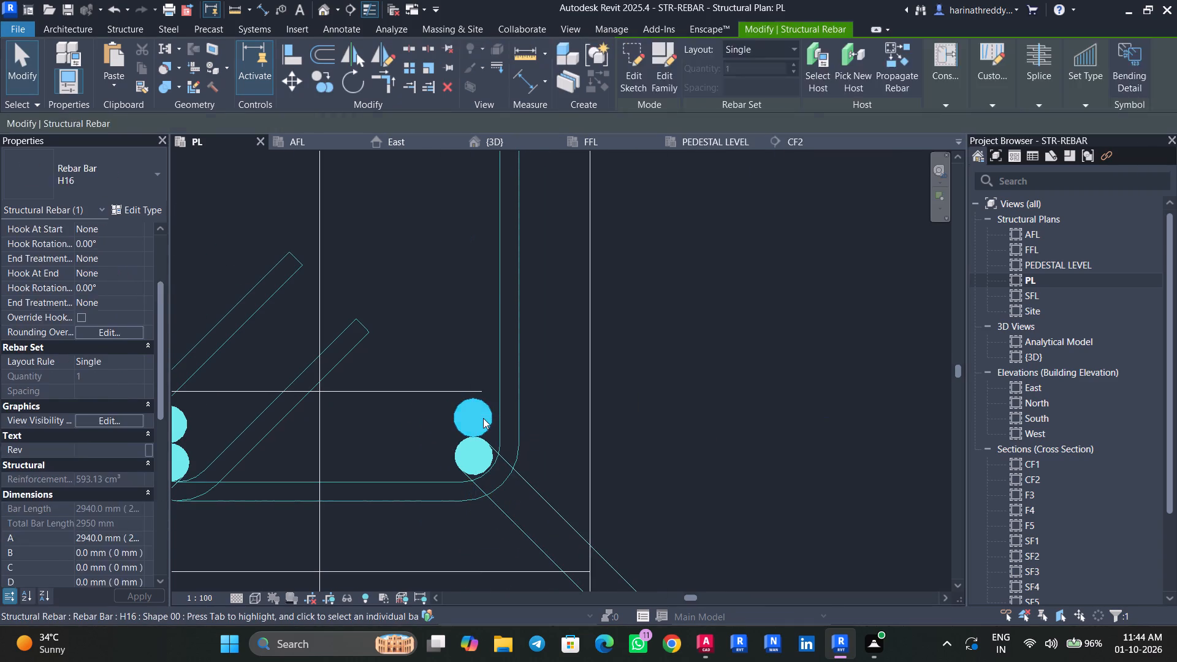
pyautogui.write('SA')
pyautogui.scroll(-4, 349, 392)
pyautogui.moveTo(348, 388); pyautogui.dragTo(373, 435, button='middle')
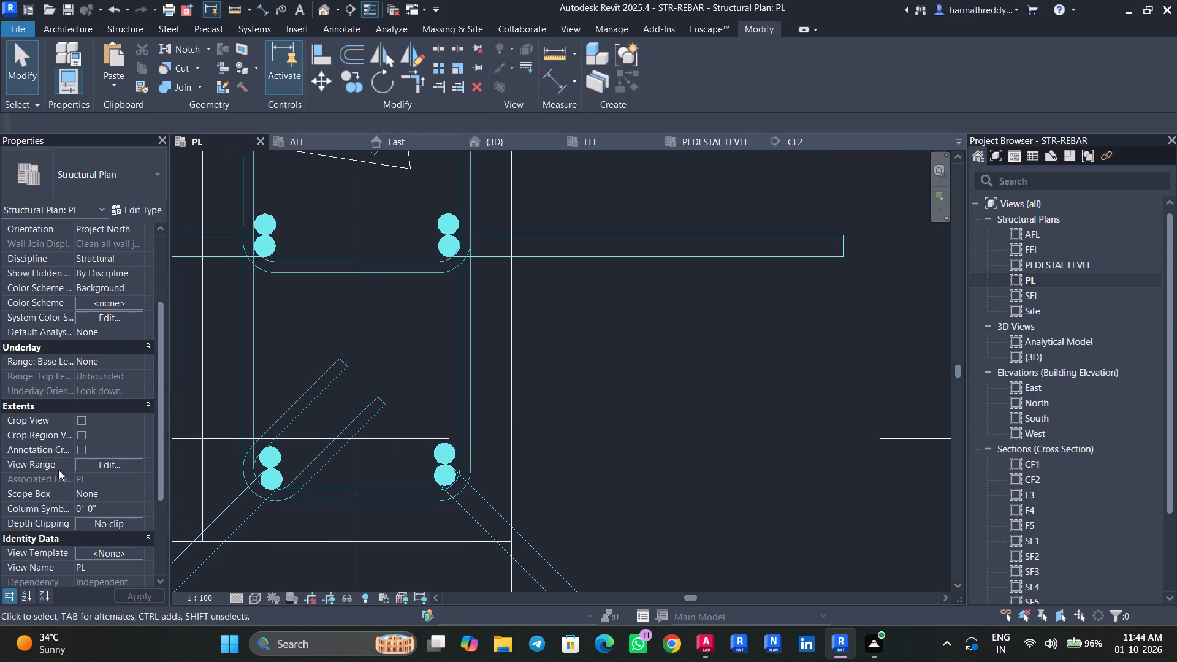
pyautogui.press('Escape')
pyautogui.press('Escape')
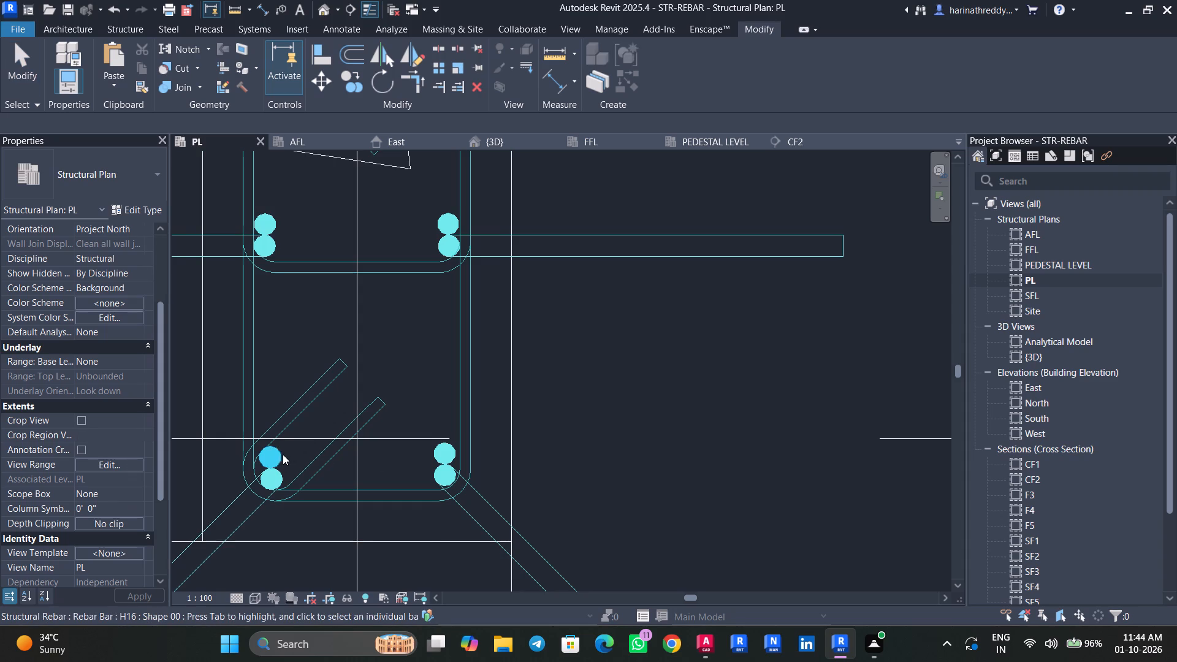
pyautogui.click(280, 454)
pyautogui.write('SA')
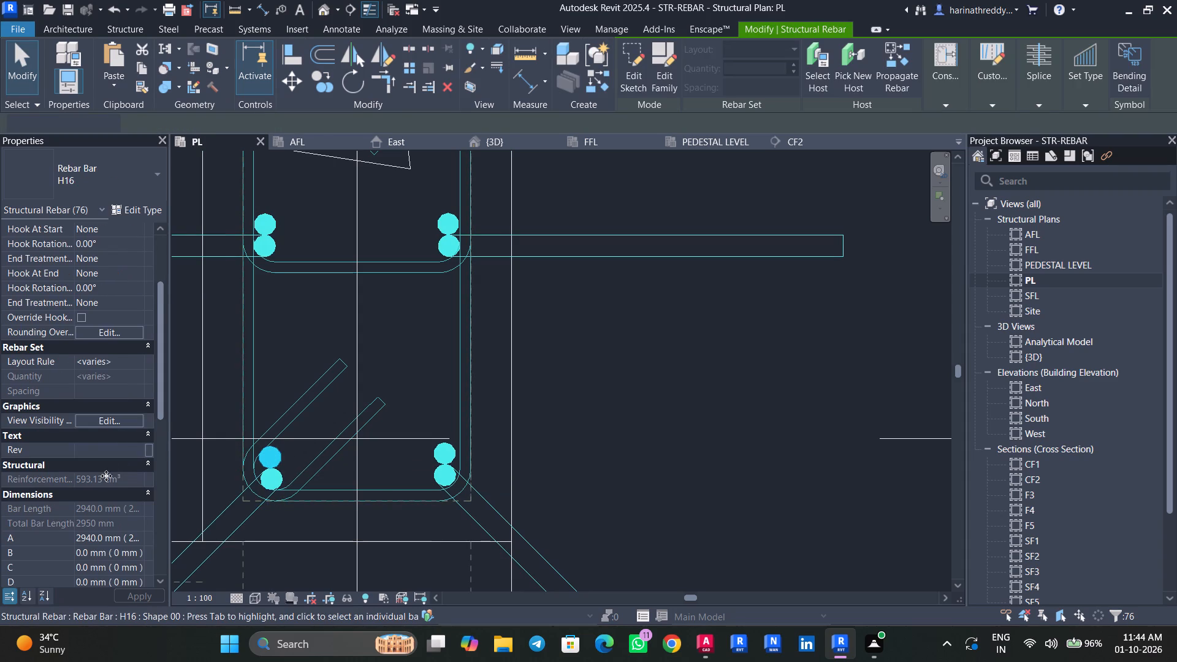
pyautogui.click(119, 421)
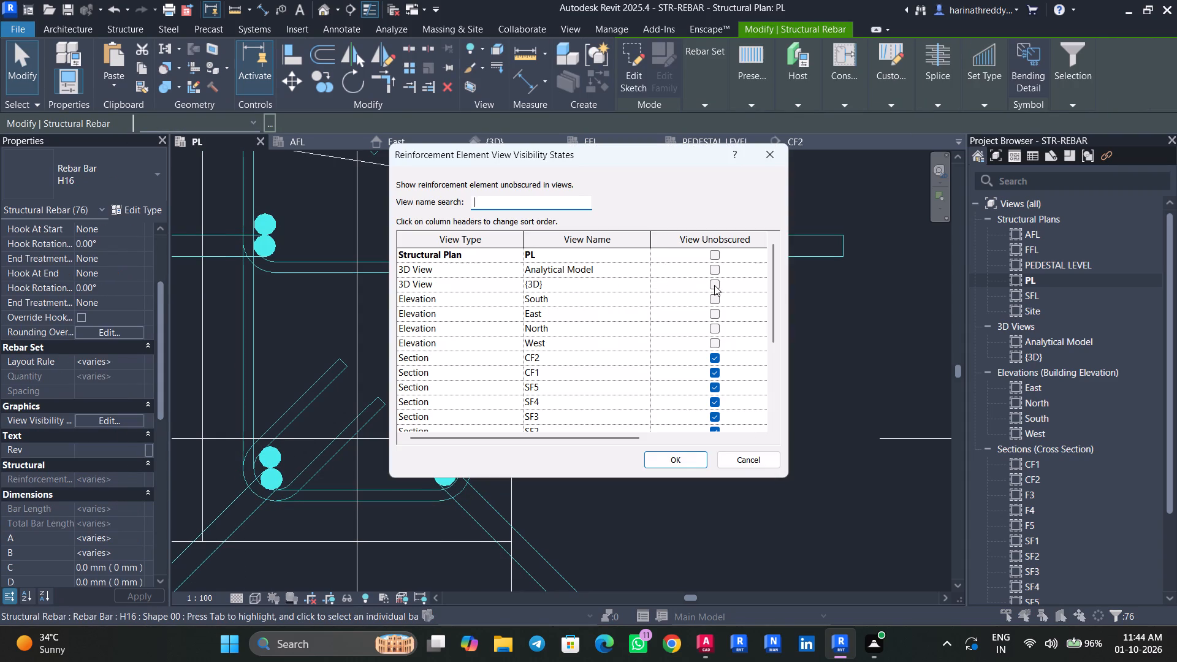
pyautogui.click(714, 285)
pyautogui.click(643, 287)
pyautogui.click(671, 459)
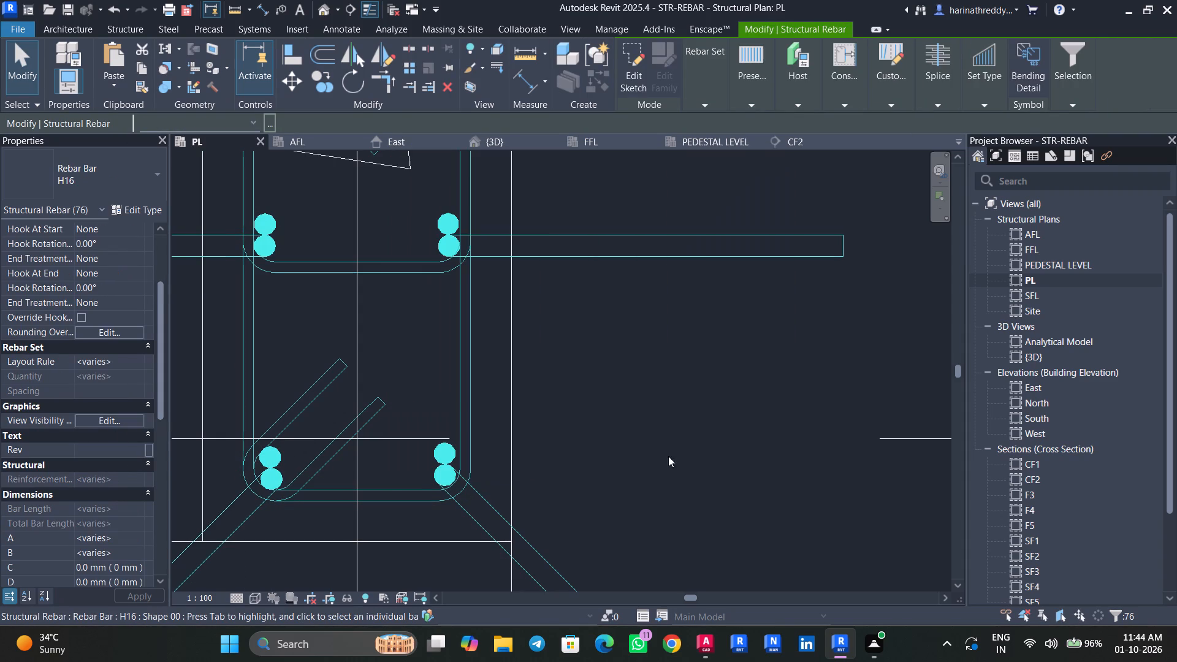
pyautogui.moveTo(381, 365); pyautogui.dragTo(406, 415, button='middle')
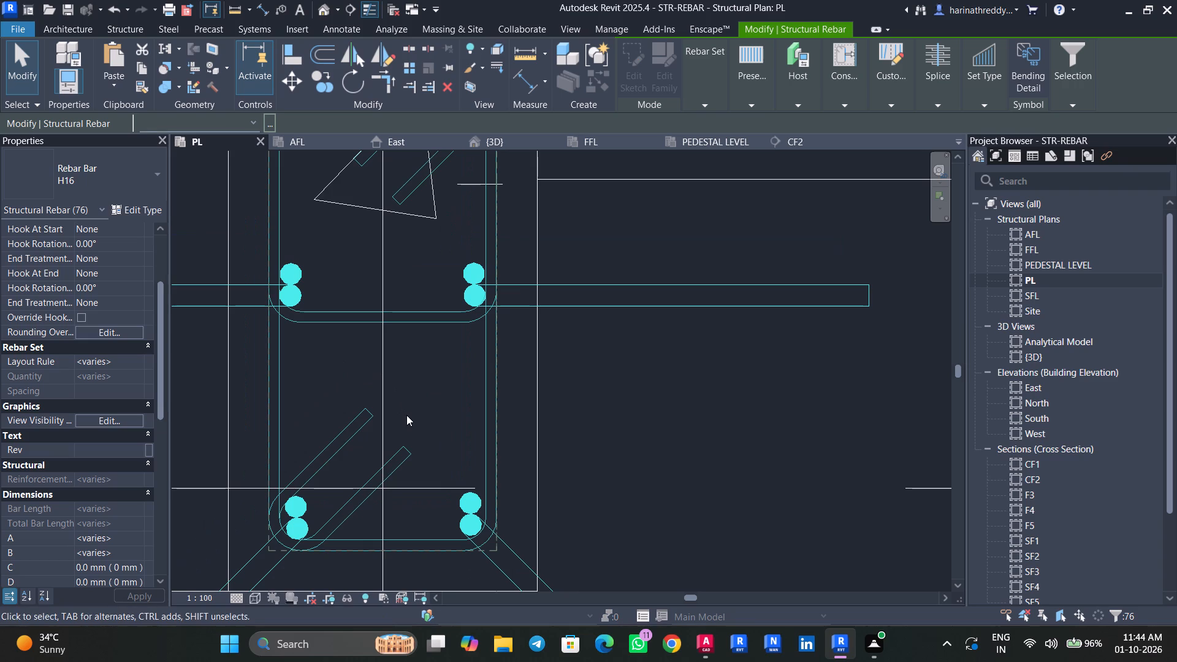
pyautogui.press('Escape')
pyautogui.press('Escape')
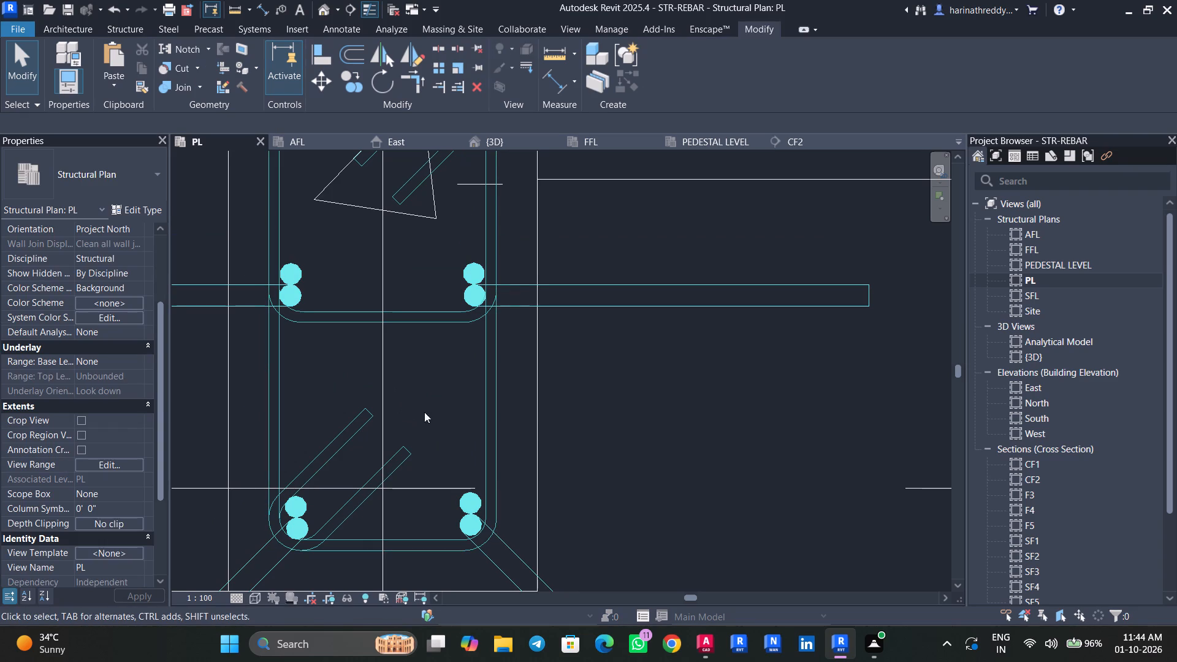
# Place a single H8 stirrup of rebar shape 52 in the C4 column, enclosing the full section around all the vertical bars.
pyautogui.click(535, 405)
pyautogui.click(782, 63)
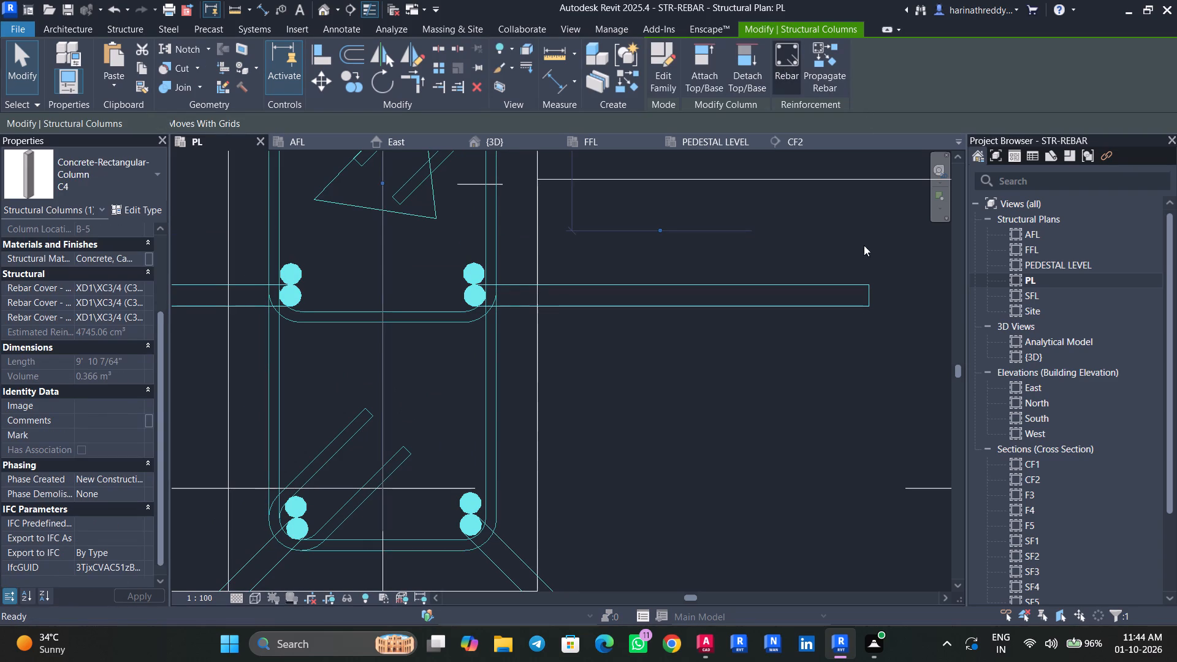
pyautogui.scroll(-3, 912, 391)
pyautogui.scroll(1, 912, 391)
pyautogui.scroll(-9, 912, 391)
pyautogui.scroll(1, 912, 391)
pyautogui.scroll(-9, 912, 391)
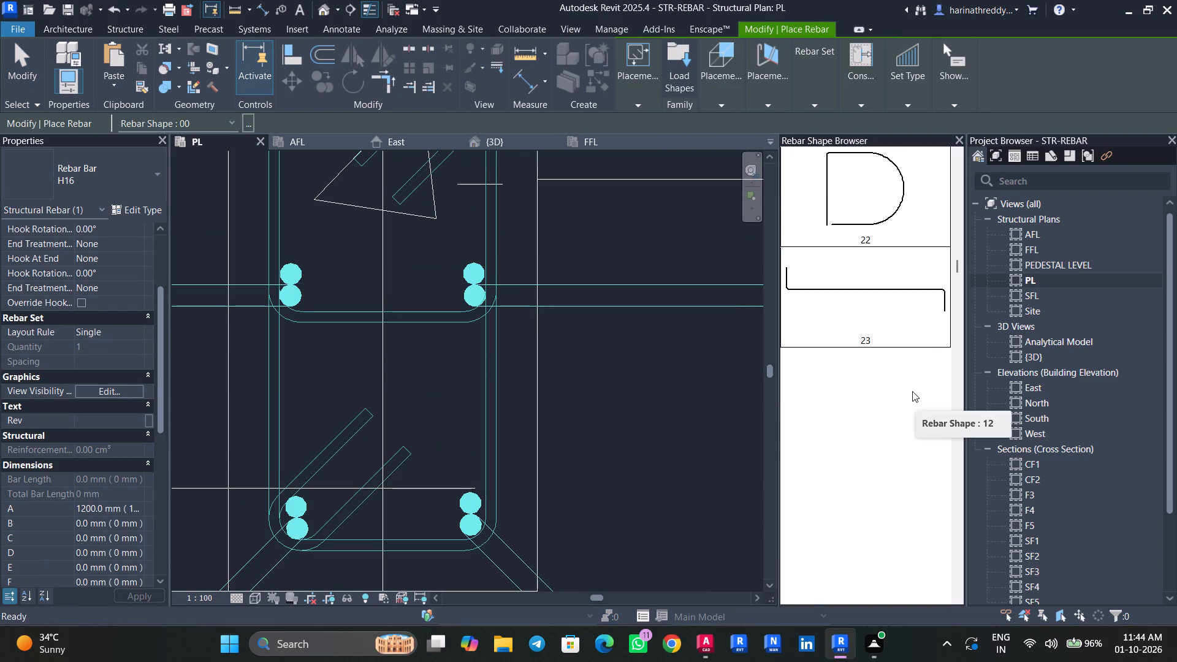
pyautogui.scroll(-20, 912, 391)
pyautogui.scroll(-3, 912, 391)
pyautogui.scroll(1, 912, 391)
pyautogui.scroll(-9, 912, 391)
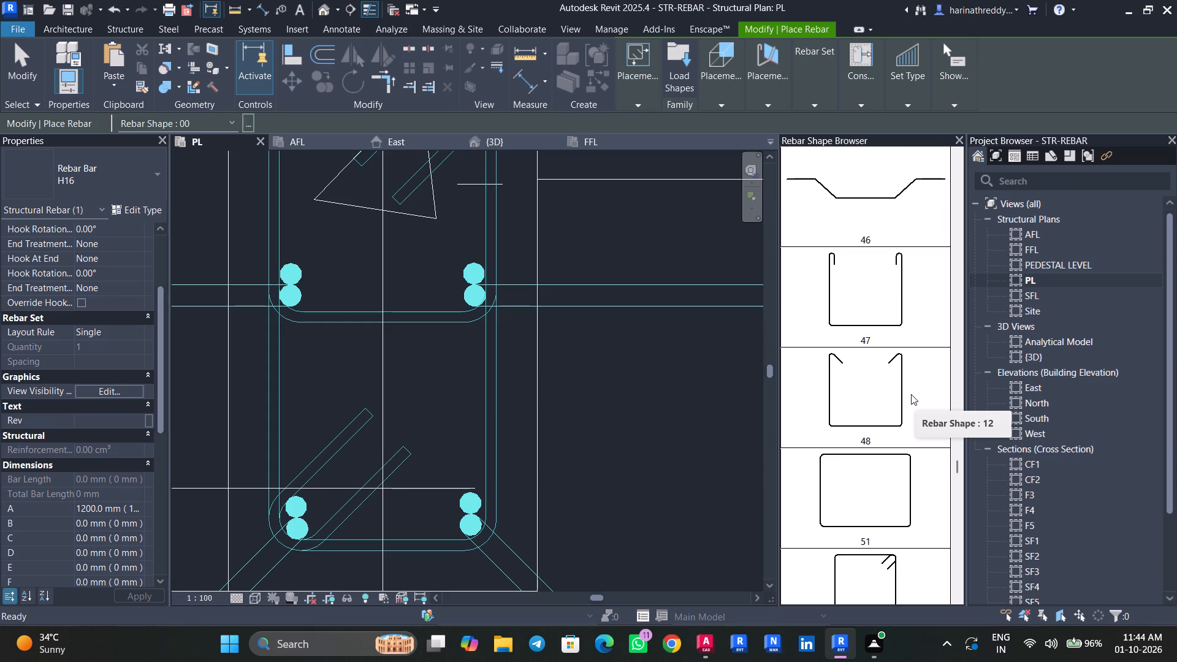
pyautogui.scroll(-3, 911, 395)
pyautogui.click(910, 429)
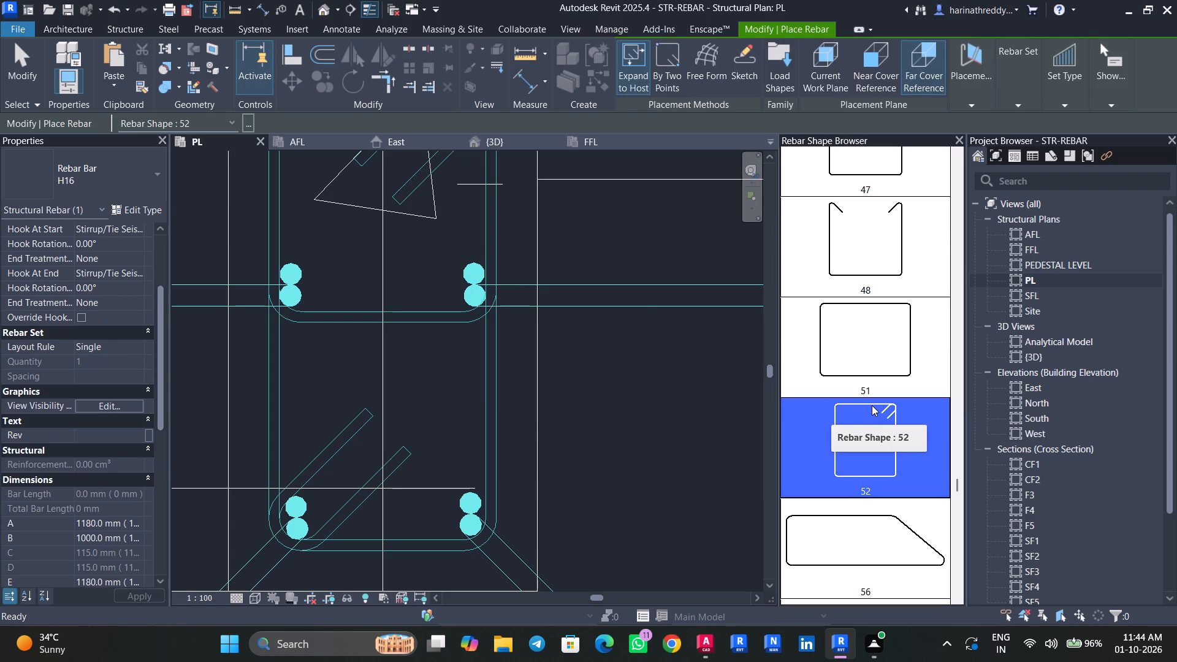
pyautogui.click(77, 162)
pyautogui.scroll(4, 48, 248)
pyautogui.click(49, 272)
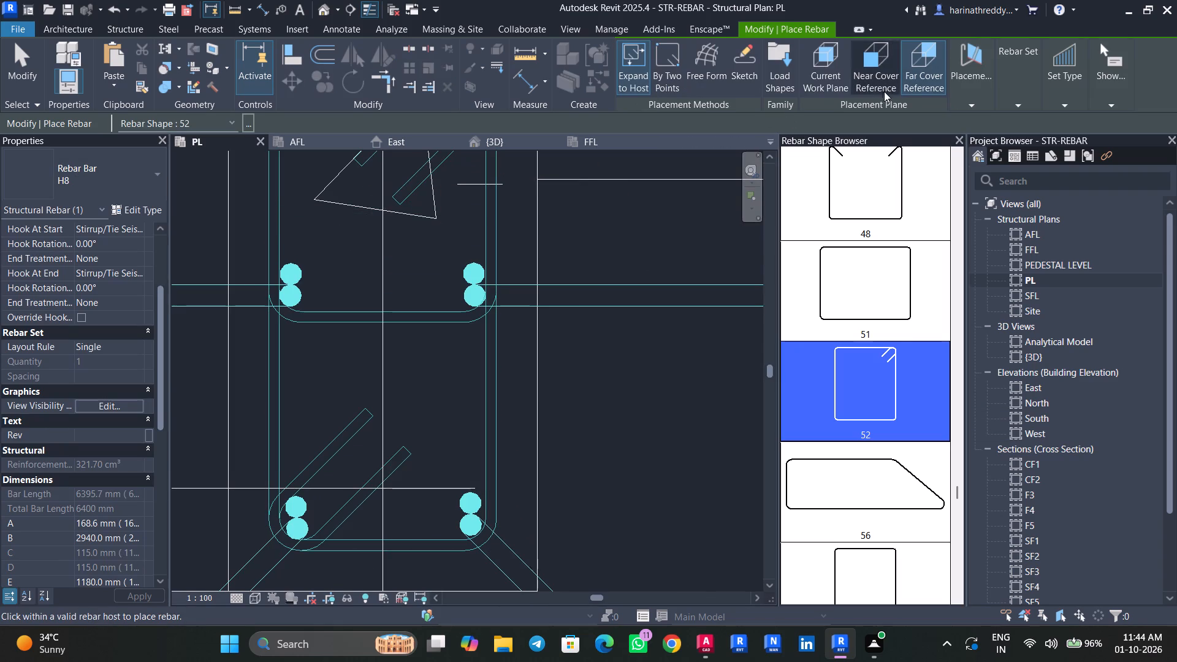
pyautogui.click(957, 89)
pyautogui.click(971, 139)
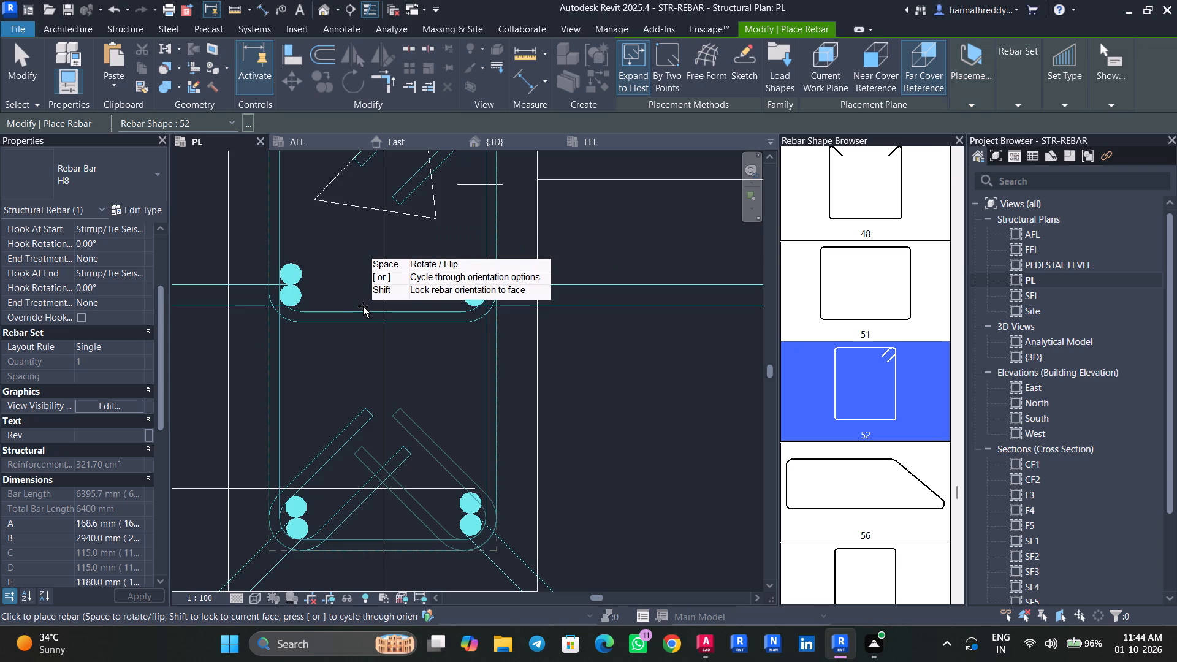
pyautogui.moveTo(362, 303); pyautogui.dragTo(371, 384, button='middle')
pyautogui.scroll(-6, 371, 384)
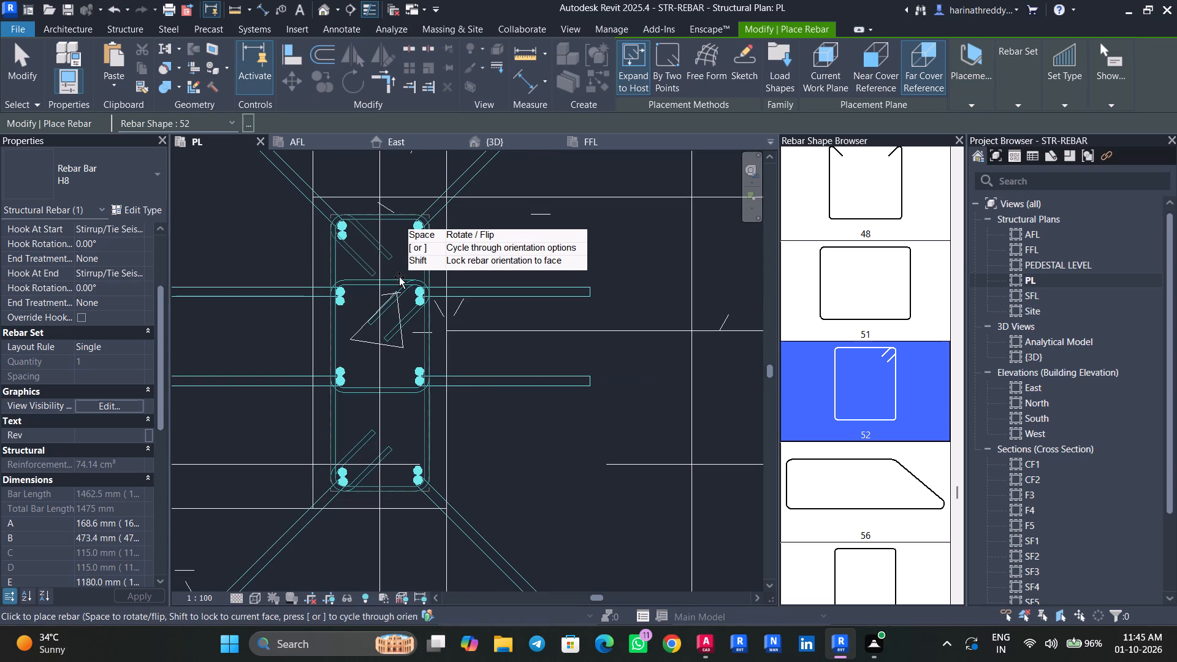
pyautogui.click(399, 276)
pyautogui.press('Escape')
pyautogui.press('Escape')
pyautogui.press('Escape')
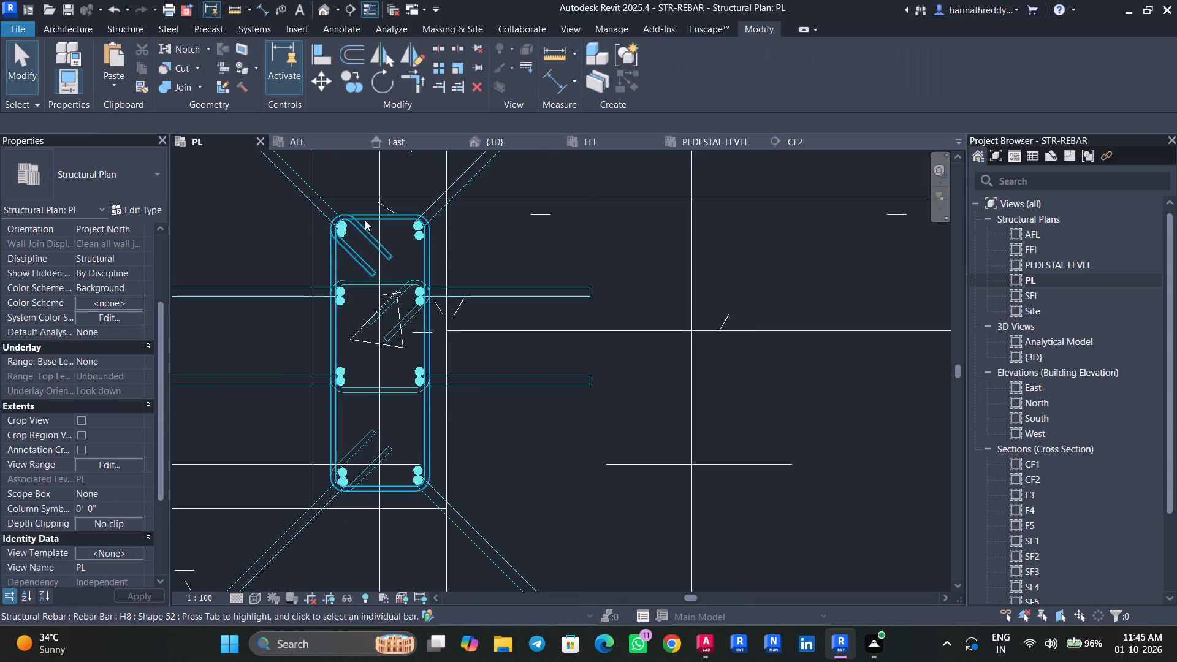
# Pull the new H8 stirrup's top leg downward, shortening dimension B to about 459 mm.
pyautogui.scroll(5, 365, 220)
pyautogui.click(364, 245)
pyautogui.scroll(4, 381, 227)
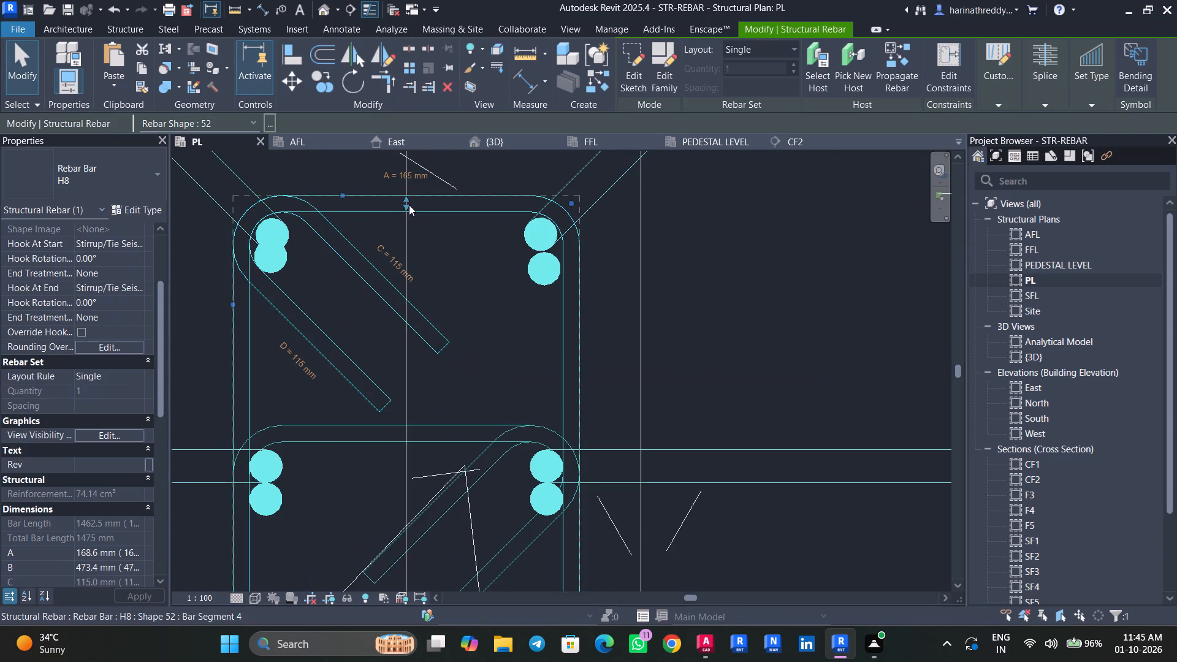
pyautogui.moveTo(409, 204); pyautogui.dragTo(408, 234)
pyautogui.scroll(5, 251, 272)
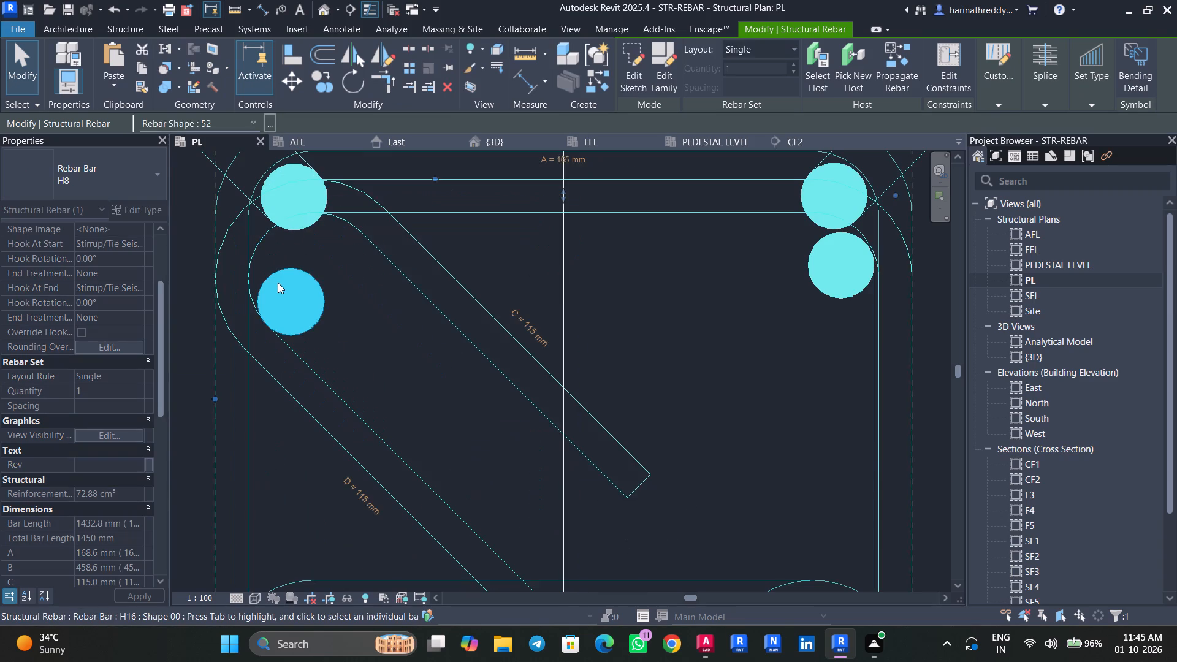
# Move the added H16 bar near the column's upper-left corner up against the starter bar above it.
pyautogui.click(278, 283)
pyautogui.moveTo(291, 291); pyautogui.dragTo(290, 249)
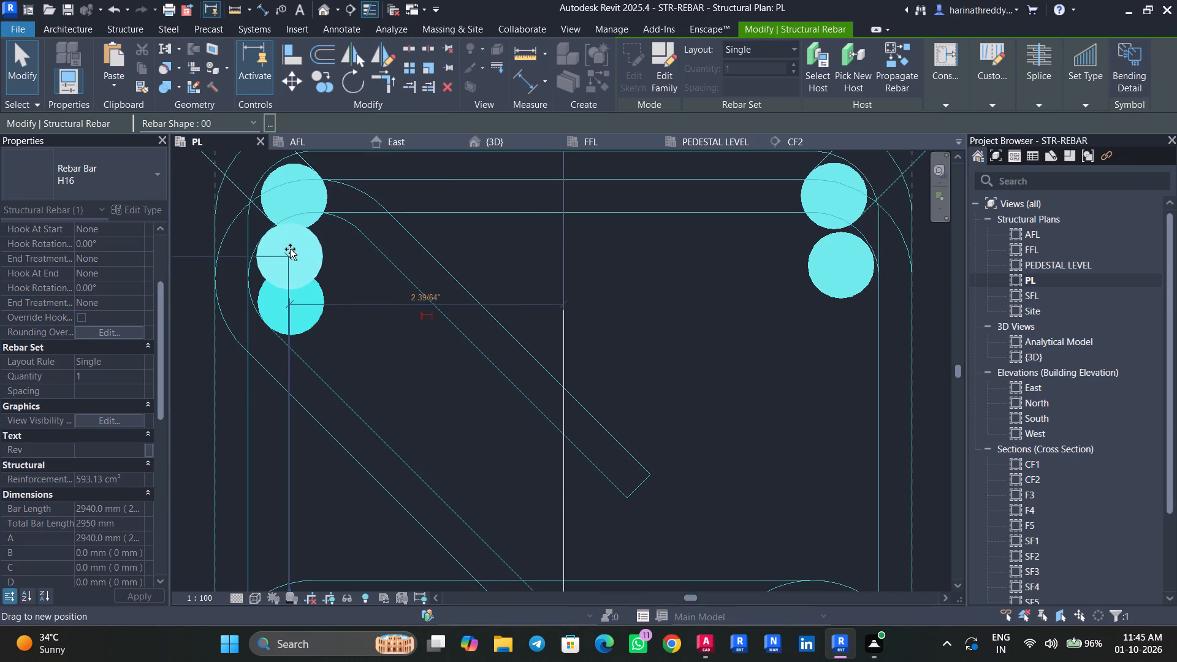
pyautogui.moveTo(290, 249); pyautogui.dragTo(292, 252)
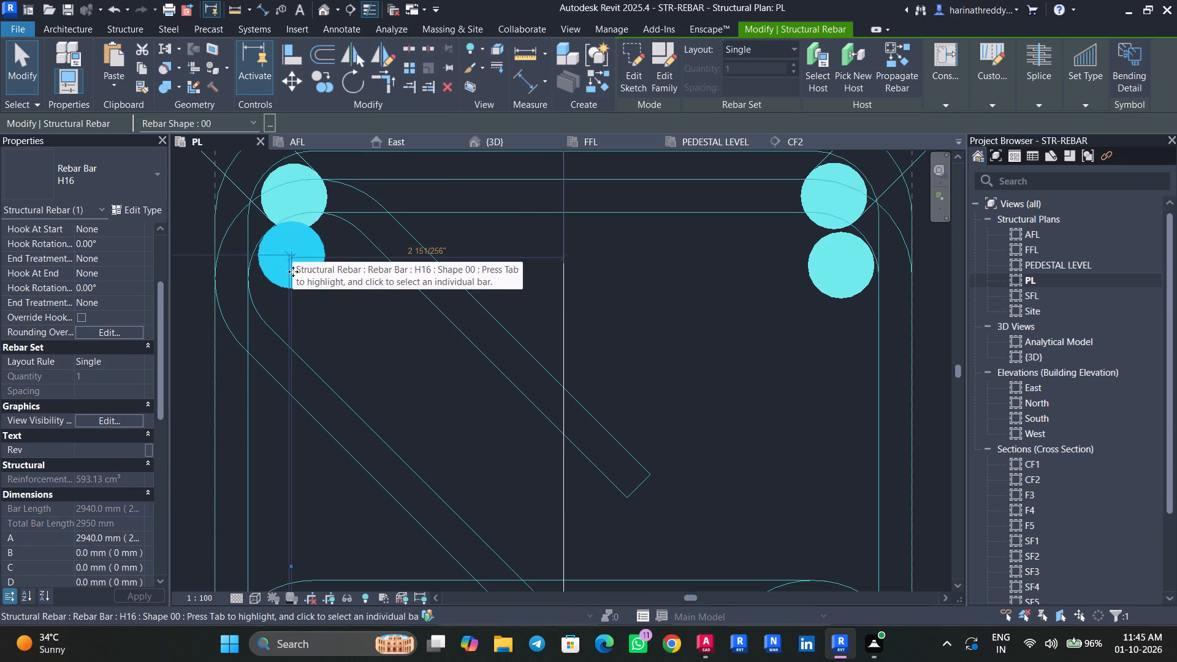
pyautogui.press('Escape')
pyautogui.press('Escape')
# Move the added H16 bar near the column's upper-right corner up against the starter bar above it.
pyautogui.click(847, 281)
pyautogui.scroll(4, 834, 265)
pyautogui.moveTo(834, 262); pyautogui.dragTo(809, 256)
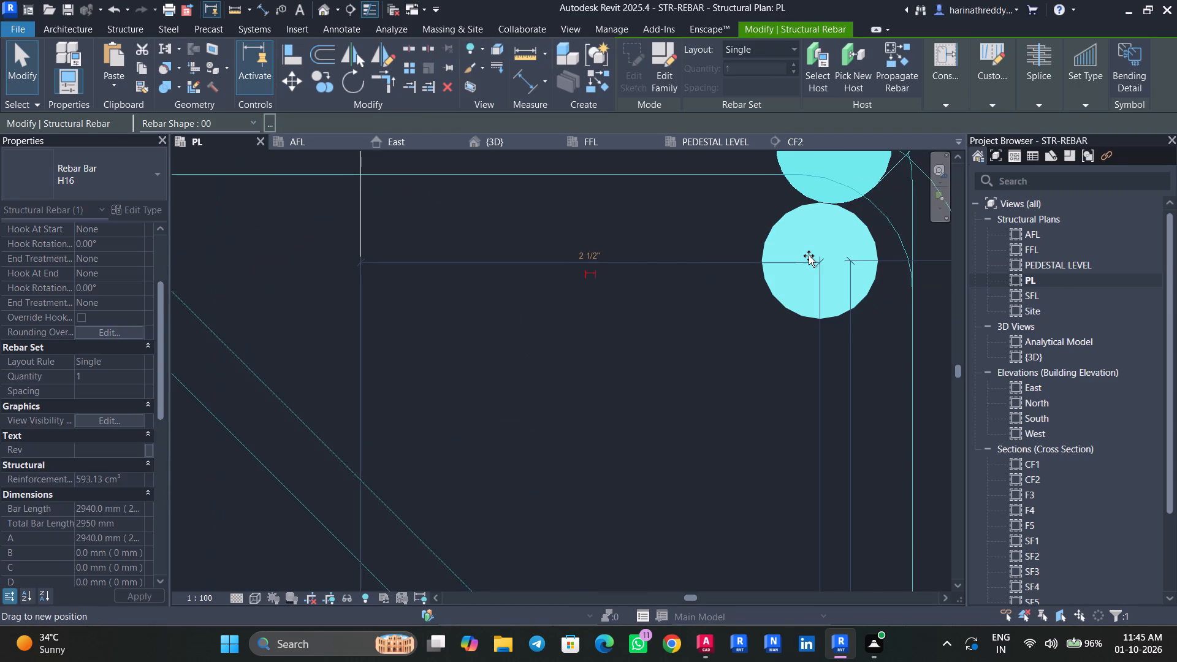
pyautogui.moveTo(809, 256); pyautogui.dragTo(817, 256)
pyautogui.scroll(-6, 738, 306)
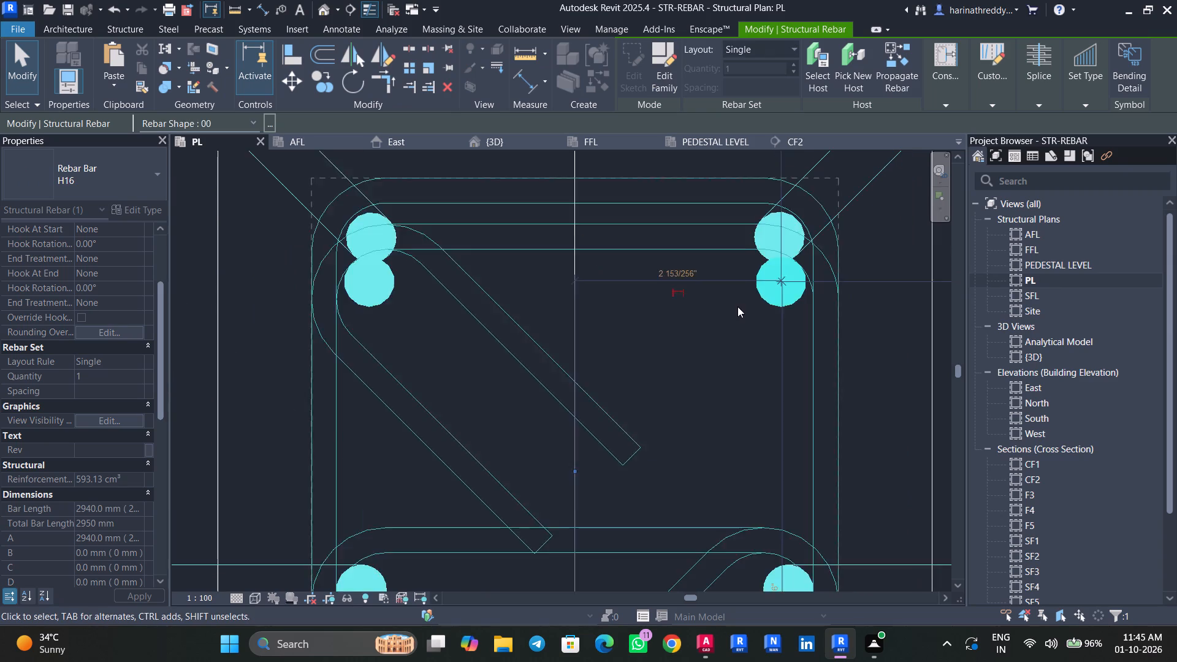
pyautogui.scroll(-4, 737, 306)
pyautogui.press('Escape')
pyautogui.press('Escape')
# Pull the bottom leg of the single H8 stirrup upward, shortening dimension B to about 445 mm.
pyautogui.moveTo(665, 335); pyautogui.dragTo(585, 207, button='middle')
pyautogui.moveTo(509, 259); pyautogui.dragTo(466, 84, button='middle')
pyautogui.moveTo(514, 377); pyautogui.dragTo(506, 261, button='middle')
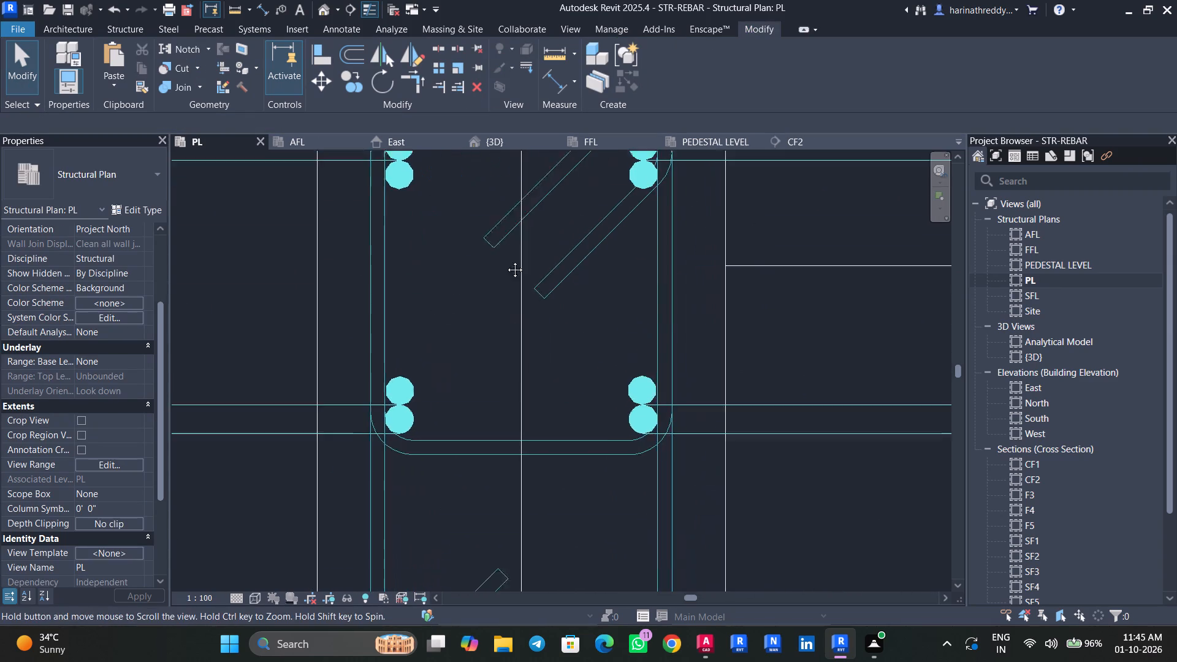
pyautogui.moveTo(506, 261); pyautogui.dragTo(492, 87, button='middle')
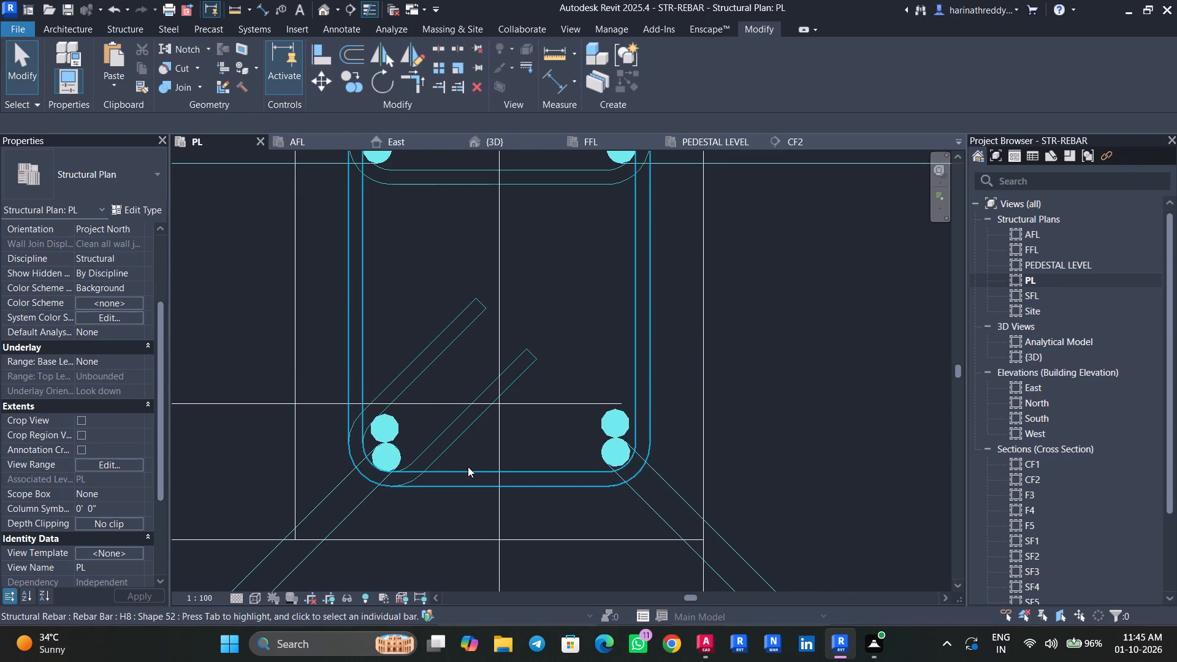
pyautogui.click(468, 466)
pyautogui.scroll(1, 488, 471)
pyautogui.scroll(-1, 488, 471)
pyautogui.scroll(3, 488, 471)
pyautogui.moveTo(505, 478); pyautogui.dragTo(500, 452)
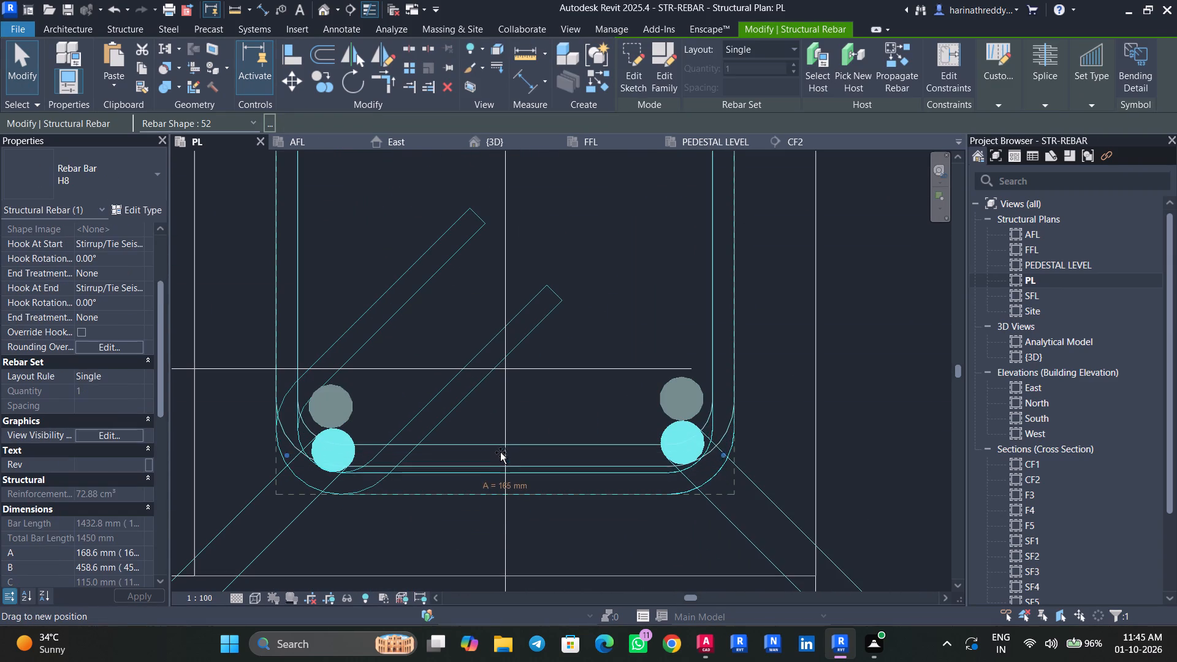
pyautogui.moveTo(500, 452); pyautogui.dragTo(499, 447)
pyautogui.scroll(-3, 490, 436)
pyautogui.scroll(1, 490, 436)
pyautogui.scroll(-4, 490, 436)
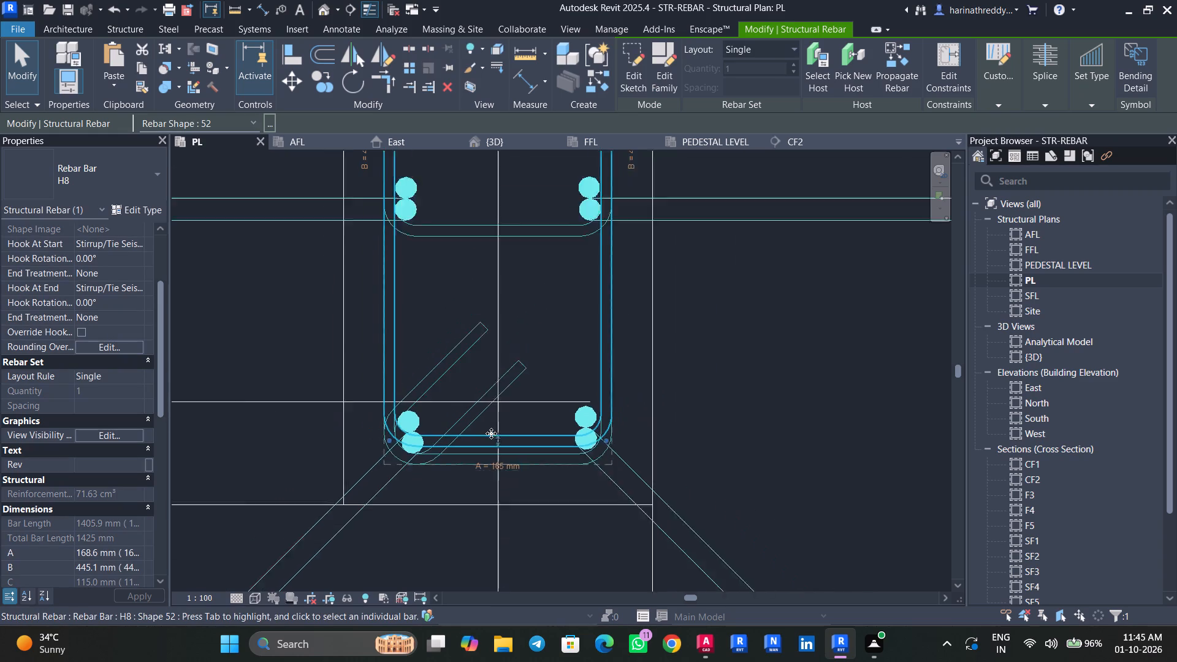
pyautogui.press('Escape')
pyautogui.press('Escape')
pyautogui.moveTo(467, 306); pyautogui.dragTo(454, 367, button='middle')
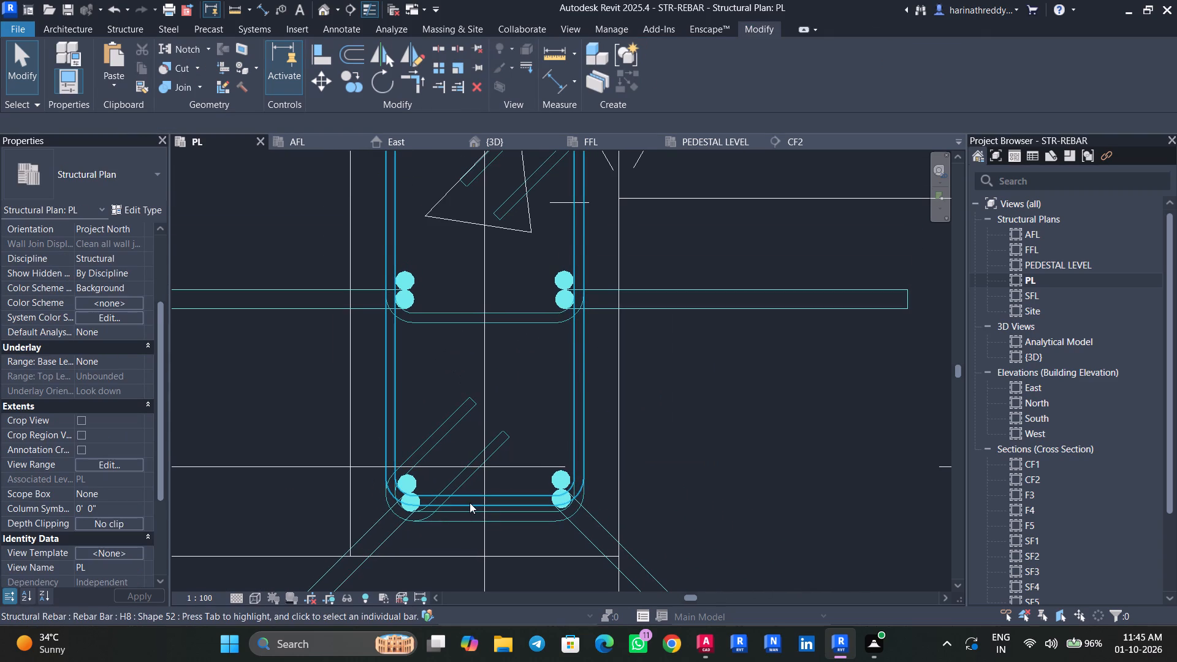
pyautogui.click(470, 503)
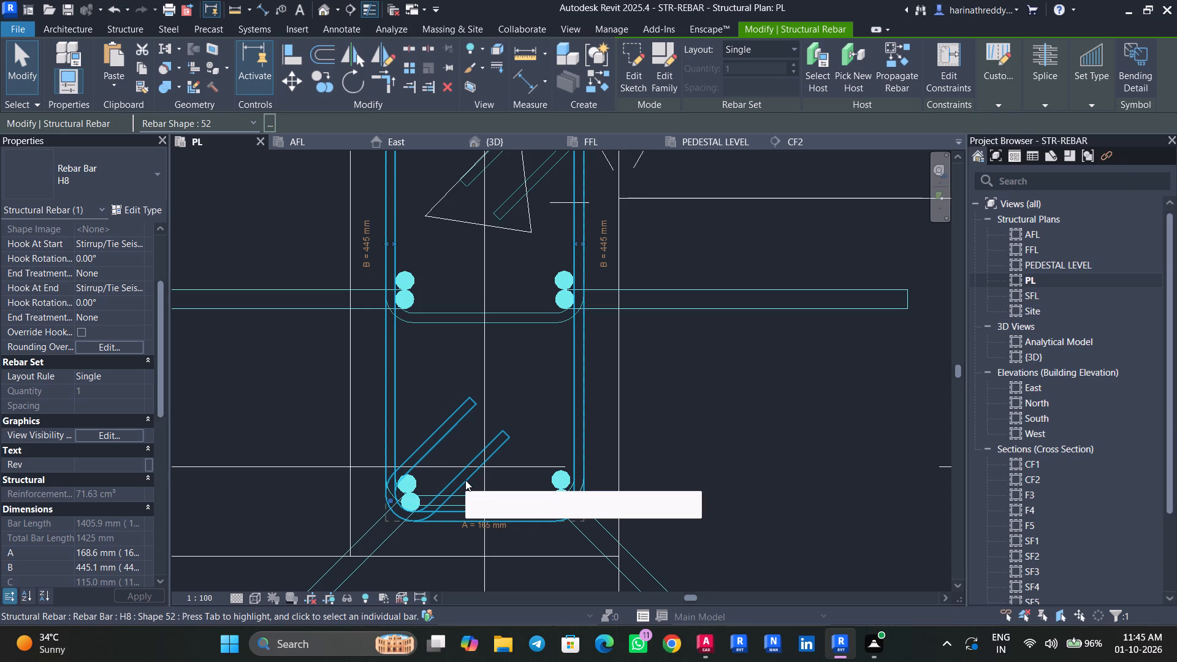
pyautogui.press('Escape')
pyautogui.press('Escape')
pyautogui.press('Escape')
# Create a similar shape 52 H8 stirrup set at 203.2 mm maximum spacing from the middle stirrup, enclosing the full C4 section.
pyautogui.moveTo(461, 375); pyautogui.dragTo(423, 503, button='middle')
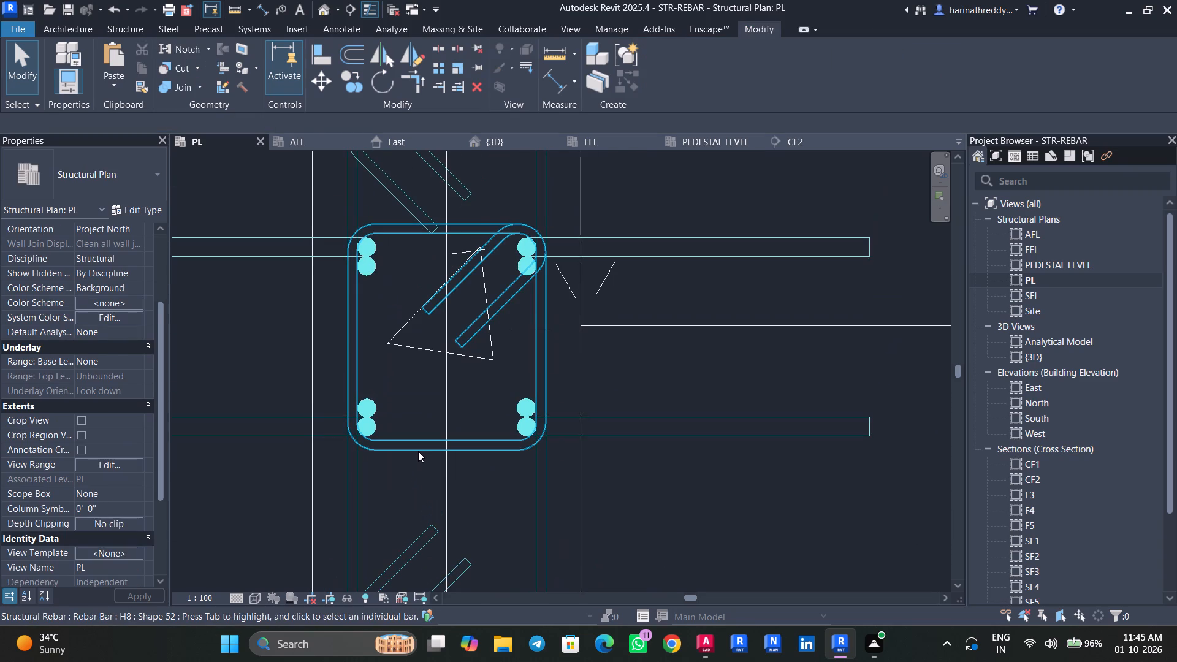
pyautogui.click(418, 451)
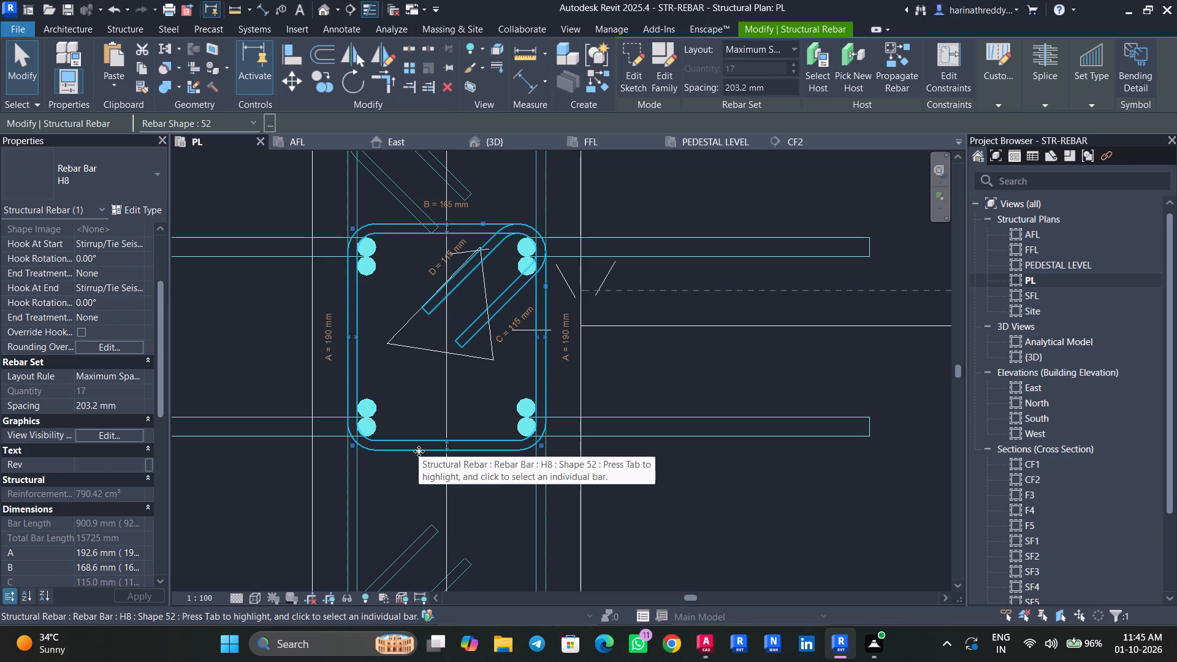
pyautogui.write('CS')
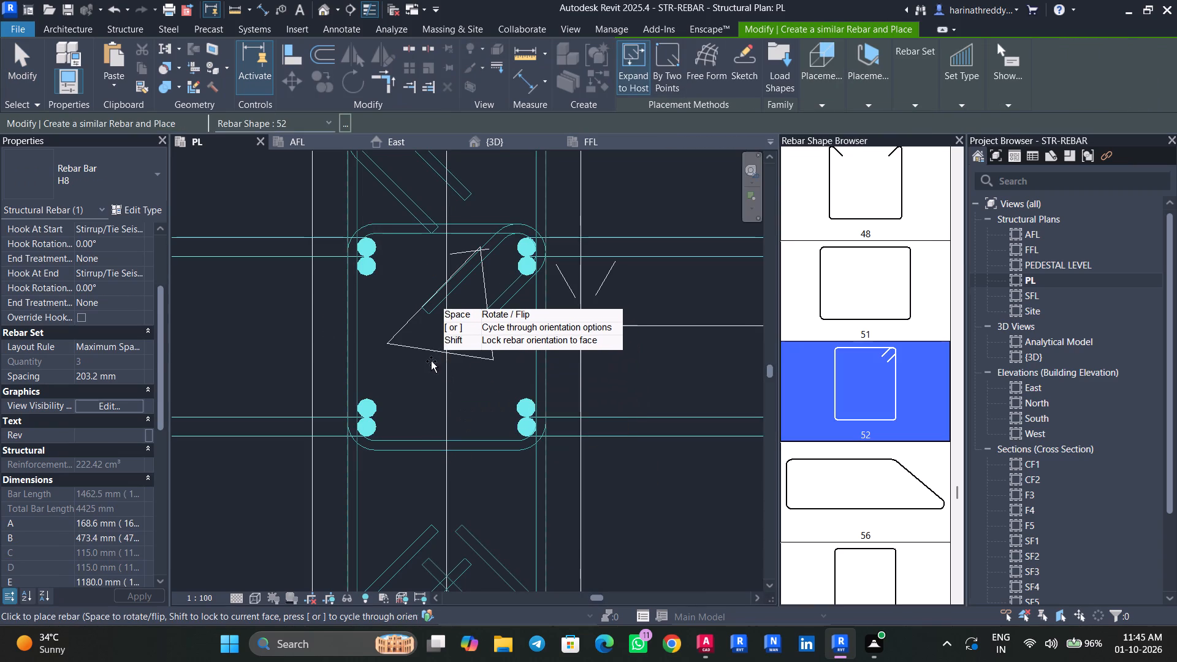
pyautogui.click(382, 439)
pyautogui.press('Escape')
pyautogui.press('Escape')
# Pull the new stirrup set's bottom leg up to the lower middle bars, shortening dimension B to about 290 mm.
pyautogui.moveTo(427, 481); pyautogui.dragTo(401, 377, button='middle')
pyautogui.click(367, 468)
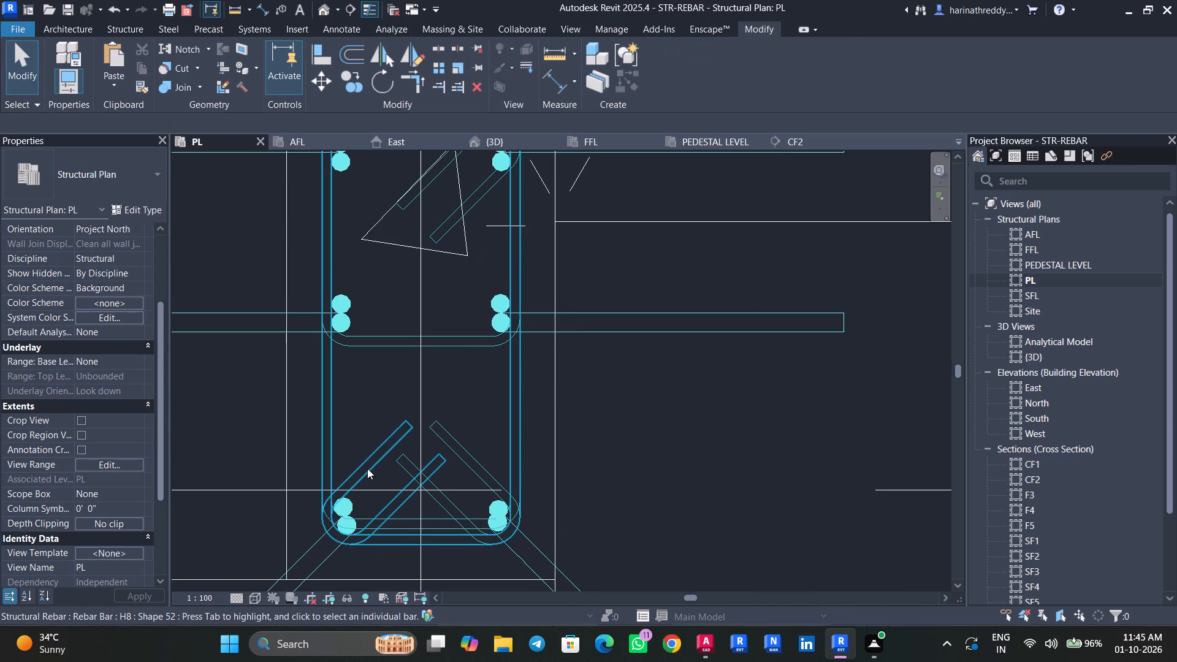
pyautogui.moveTo(376, 386); pyautogui.dragTo(364, 445, button='middle')
pyautogui.press('Escape')
pyautogui.click(383, 403)
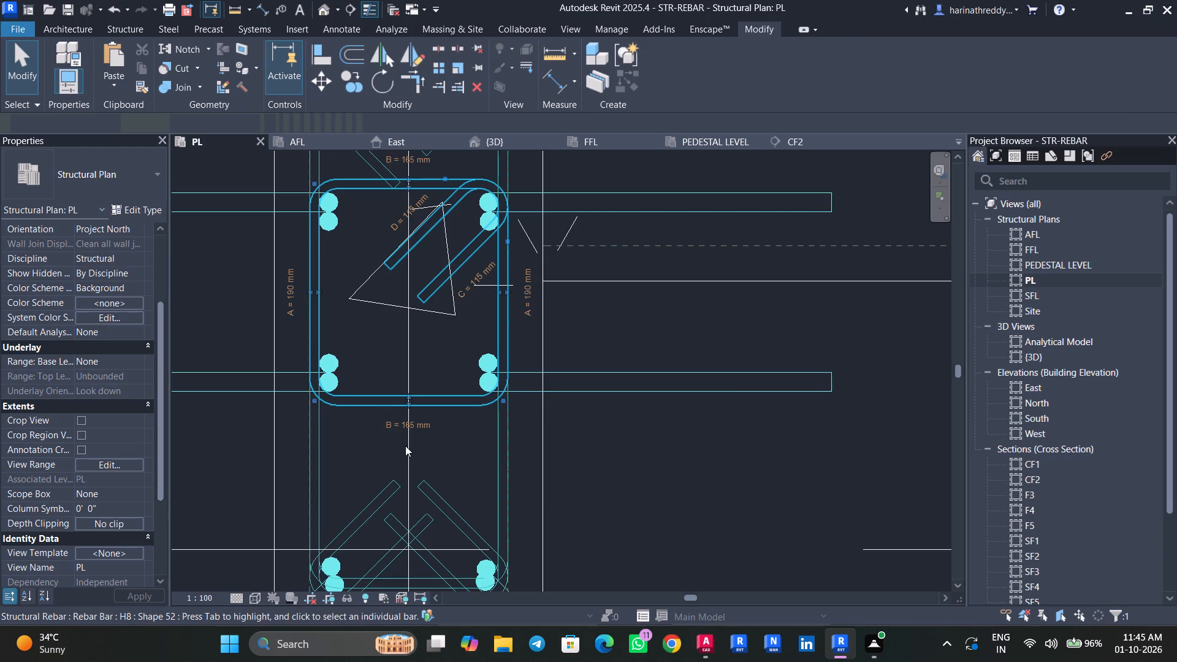
pyautogui.scroll(-3, 405, 446)
pyautogui.press('Escape')
pyautogui.press('Escape')
pyautogui.click(409, 532)
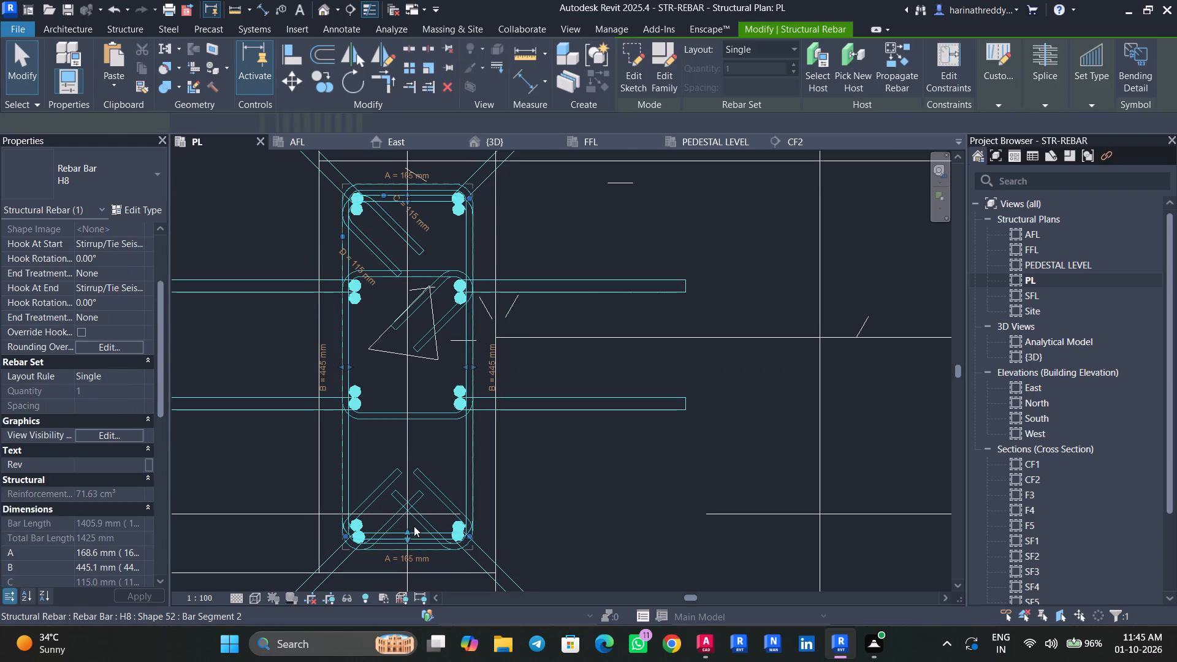
pyautogui.press('Escape')
pyautogui.click(421, 515)
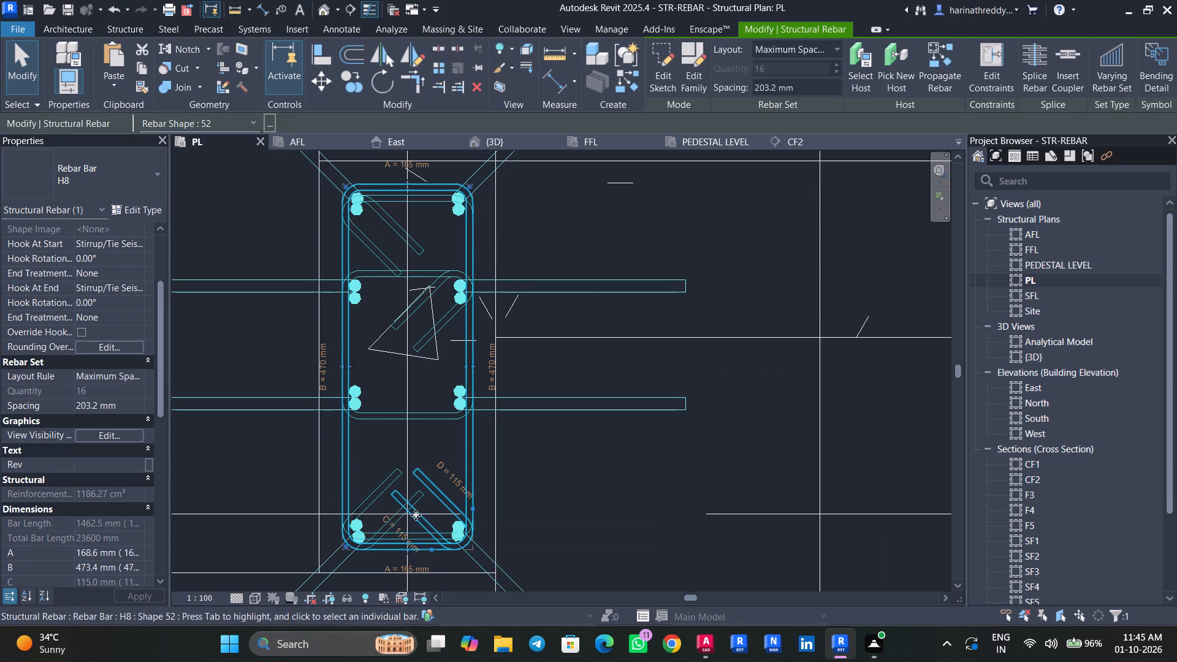
pyautogui.scroll(4, 403, 535)
pyautogui.moveTo(409, 548); pyautogui.dragTo(409, 508)
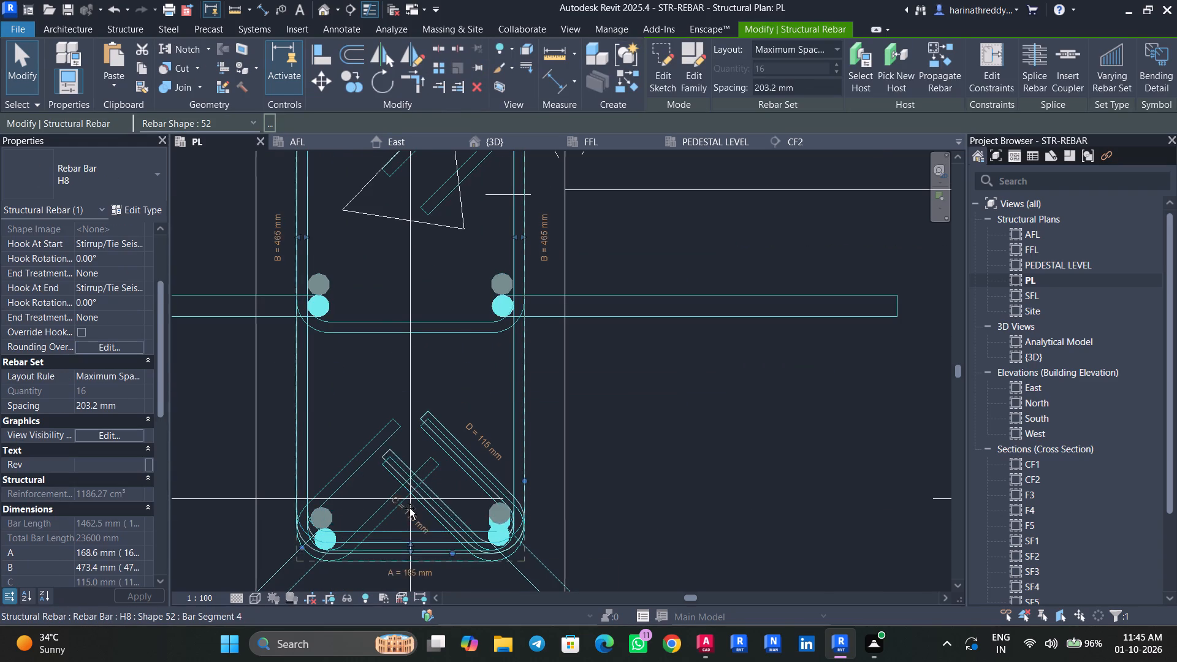
pyautogui.moveTo(409, 508); pyautogui.dragTo(413, 308)
# Delete the extra H16 bar overlapping the right-hand bars of the lower middle row.
pyautogui.moveTo(404, 243); pyautogui.dragTo(400, 383, button='middle')
pyautogui.scroll(5, 497, 414)
pyautogui.press('Escape')
pyautogui.click(497, 415)
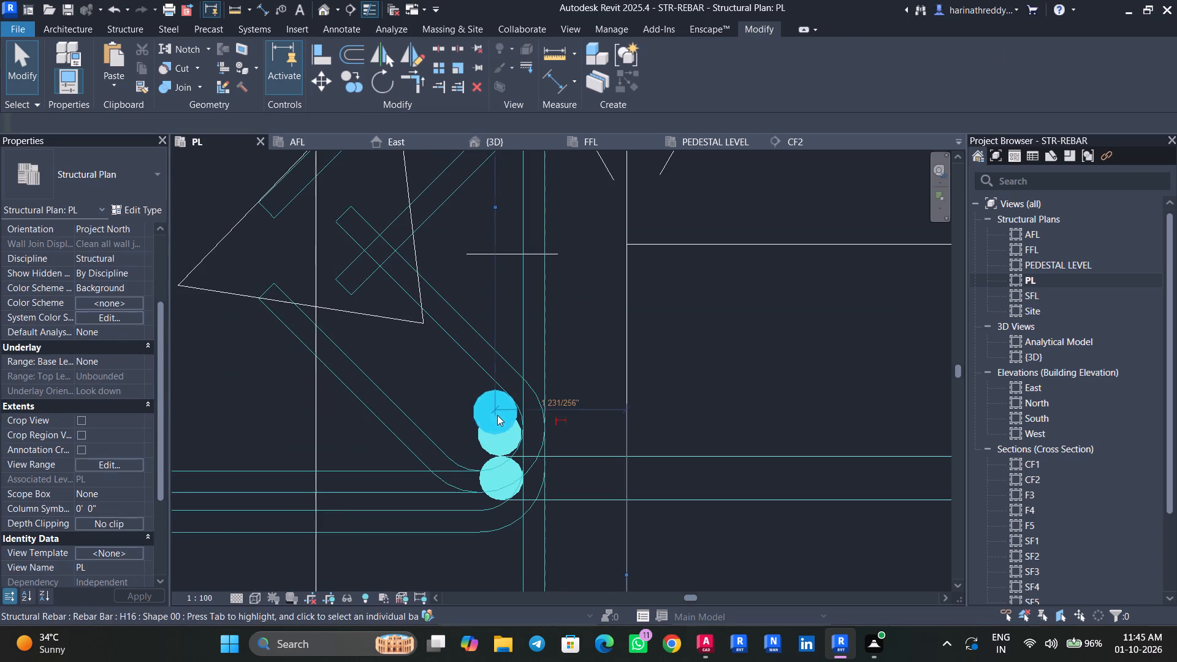
pyautogui.scroll(-7, 414, 443)
pyautogui.scroll(1, 416, 435)
pyautogui.scroll(-1, 416, 435)
pyautogui.moveTo(416, 432); pyautogui.dragTo(444, 341, button='middle')
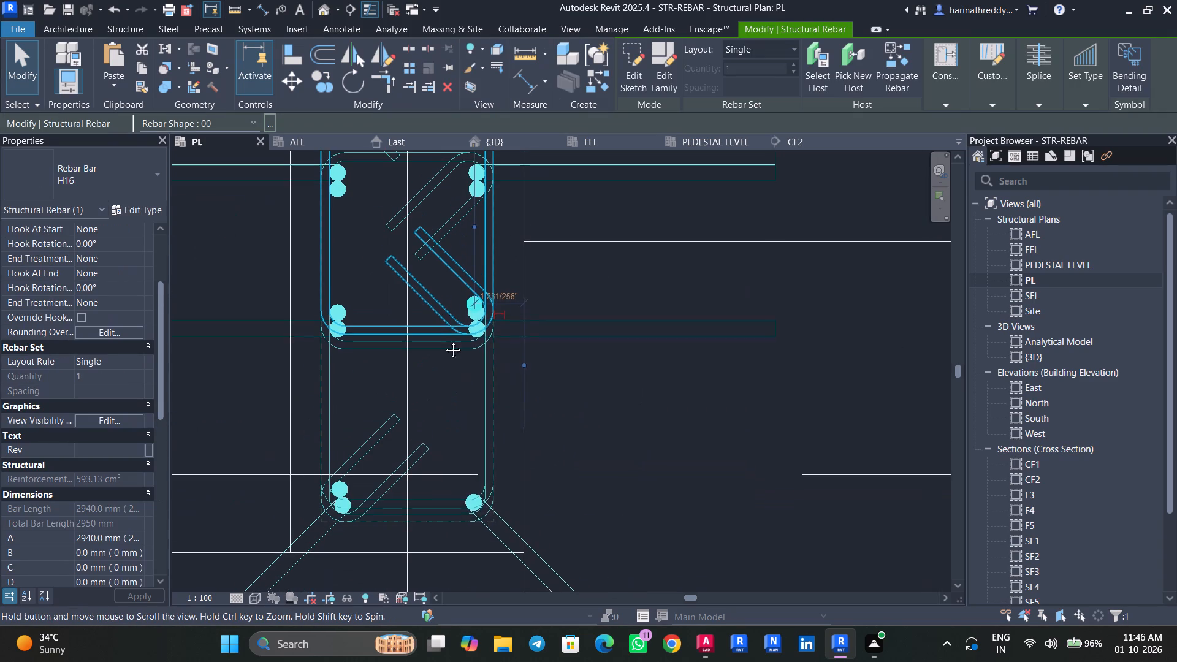
pyautogui.moveTo(444, 341); pyautogui.dragTo(441, 356, button='middle')
pyautogui.press('Escape')
pyautogui.scroll(4, 473, 362)
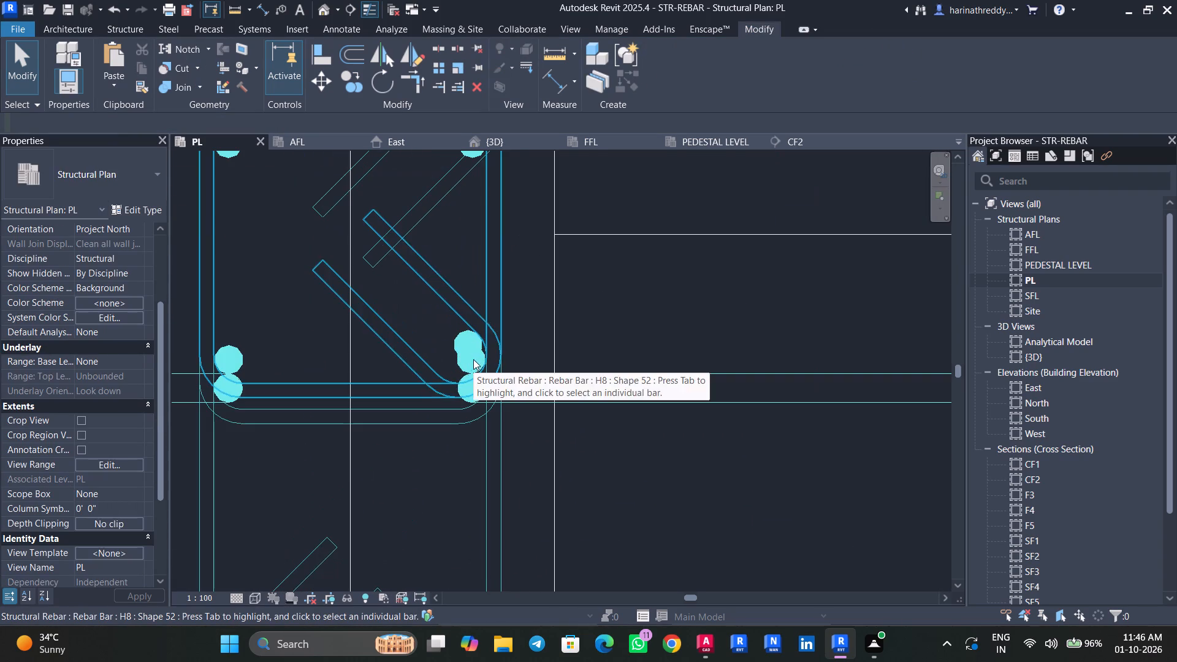
pyautogui.press('Escape')
pyautogui.click(471, 343)
pyautogui.press('Delete')
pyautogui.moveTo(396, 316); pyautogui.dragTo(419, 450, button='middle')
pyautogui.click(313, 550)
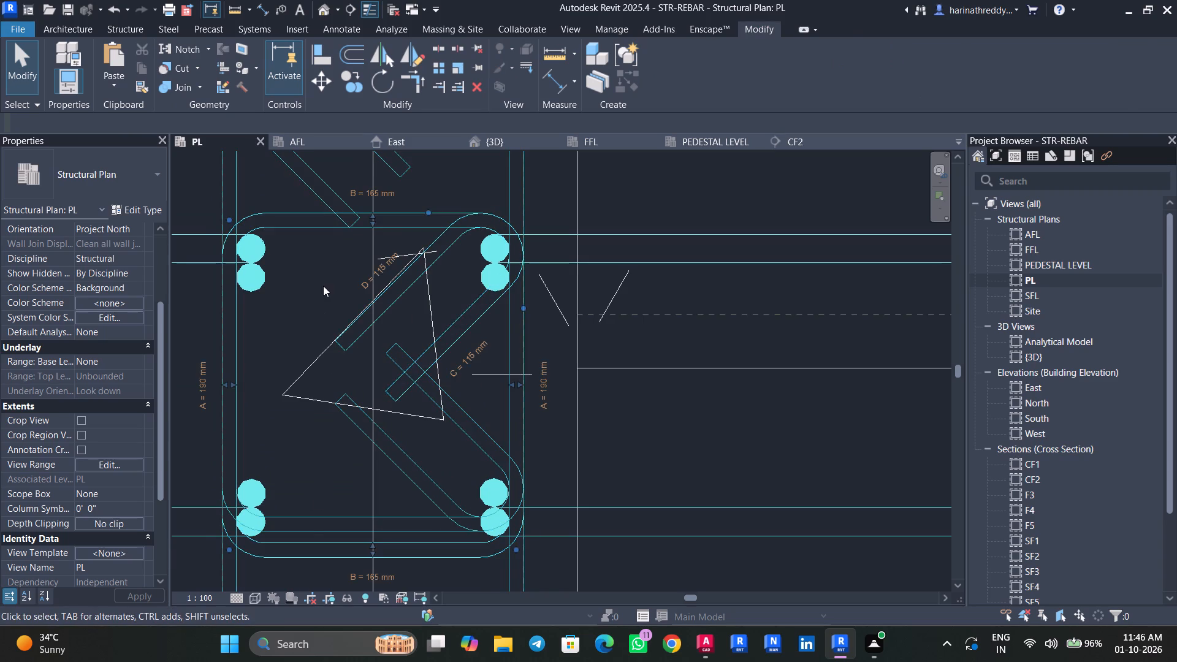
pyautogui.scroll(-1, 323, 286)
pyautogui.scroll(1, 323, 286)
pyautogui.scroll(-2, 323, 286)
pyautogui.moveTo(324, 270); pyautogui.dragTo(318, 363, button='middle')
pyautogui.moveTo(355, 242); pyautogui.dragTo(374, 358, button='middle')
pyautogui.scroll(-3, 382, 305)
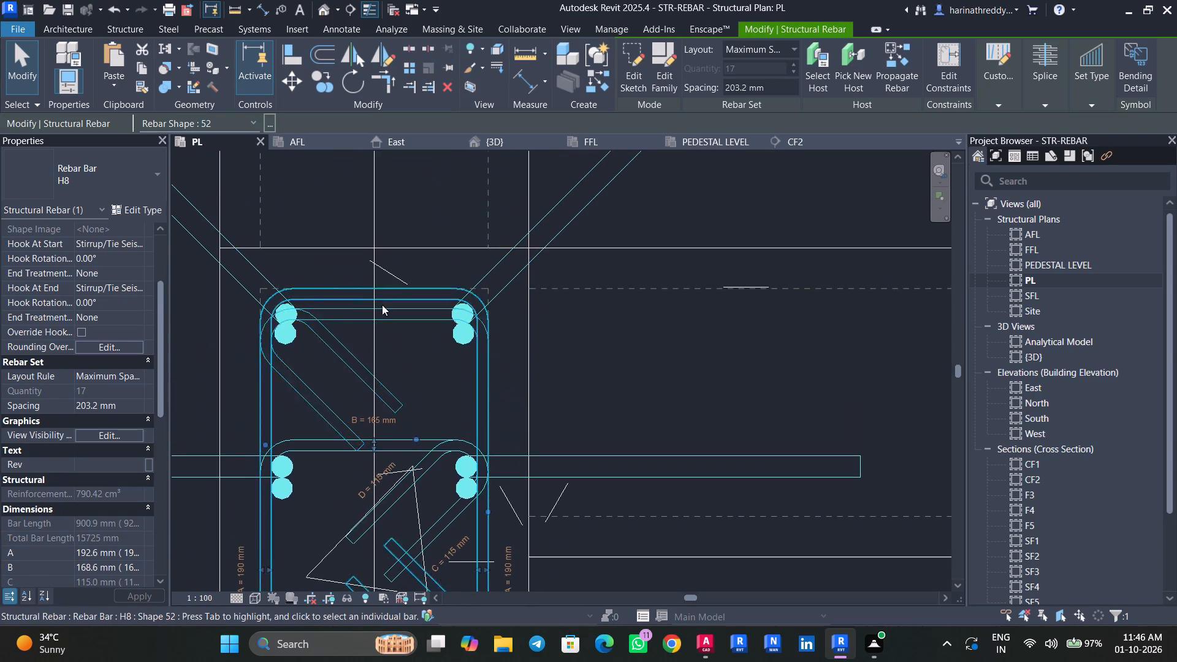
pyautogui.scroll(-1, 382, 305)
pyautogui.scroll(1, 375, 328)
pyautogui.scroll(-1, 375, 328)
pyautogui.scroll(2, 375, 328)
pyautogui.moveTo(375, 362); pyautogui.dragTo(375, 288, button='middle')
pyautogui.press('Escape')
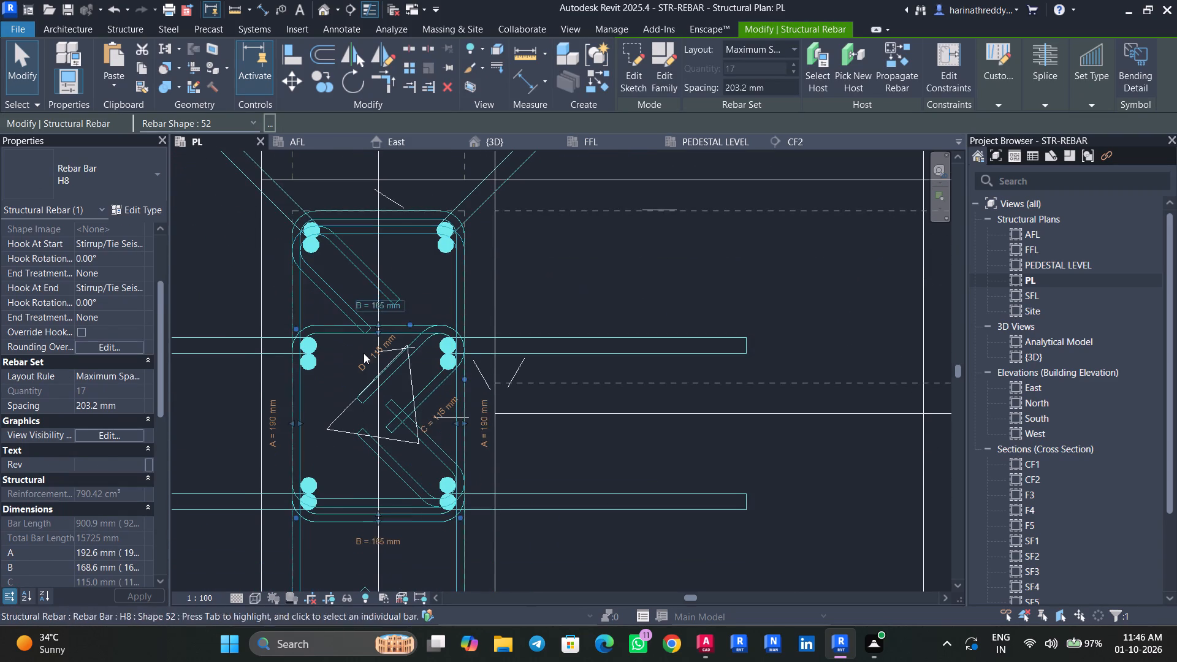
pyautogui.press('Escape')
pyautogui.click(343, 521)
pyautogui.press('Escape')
# Pull the new stirrup set's top leg down to the upper middle bars, shortening dimension B to about 160 mm.
pyautogui.scroll(3, 337, 506)
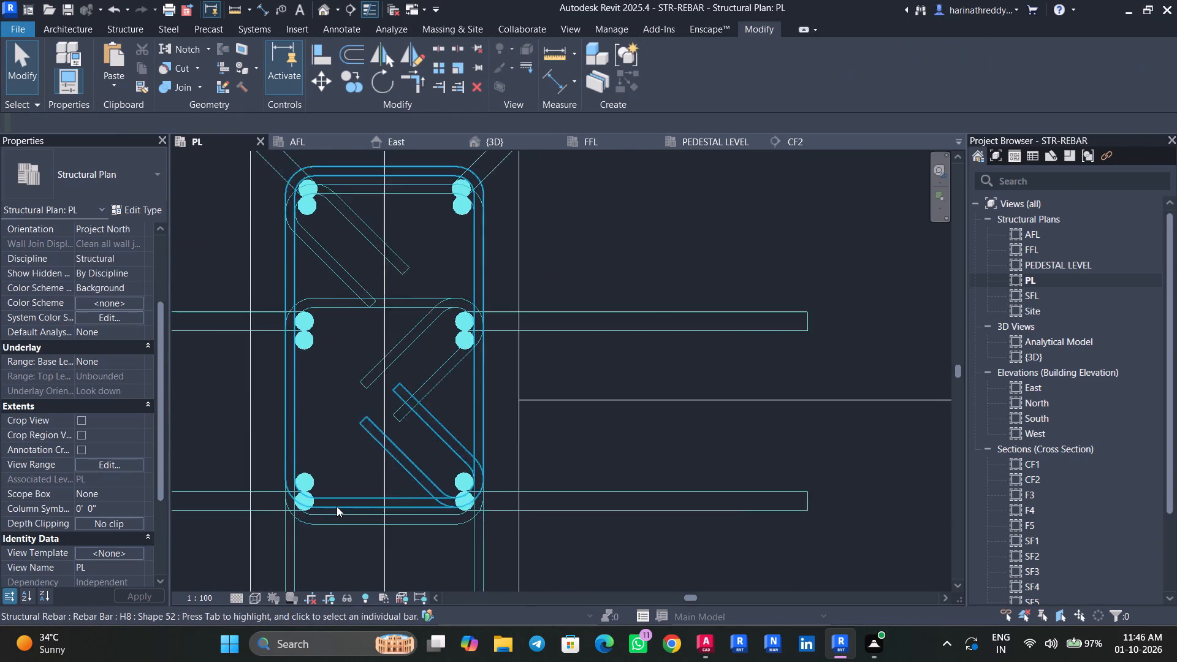
pyautogui.scroll(2, 337, 506)
pyautogui.click(337, 506)
pyautogui.scroll(-5, 337, 504)
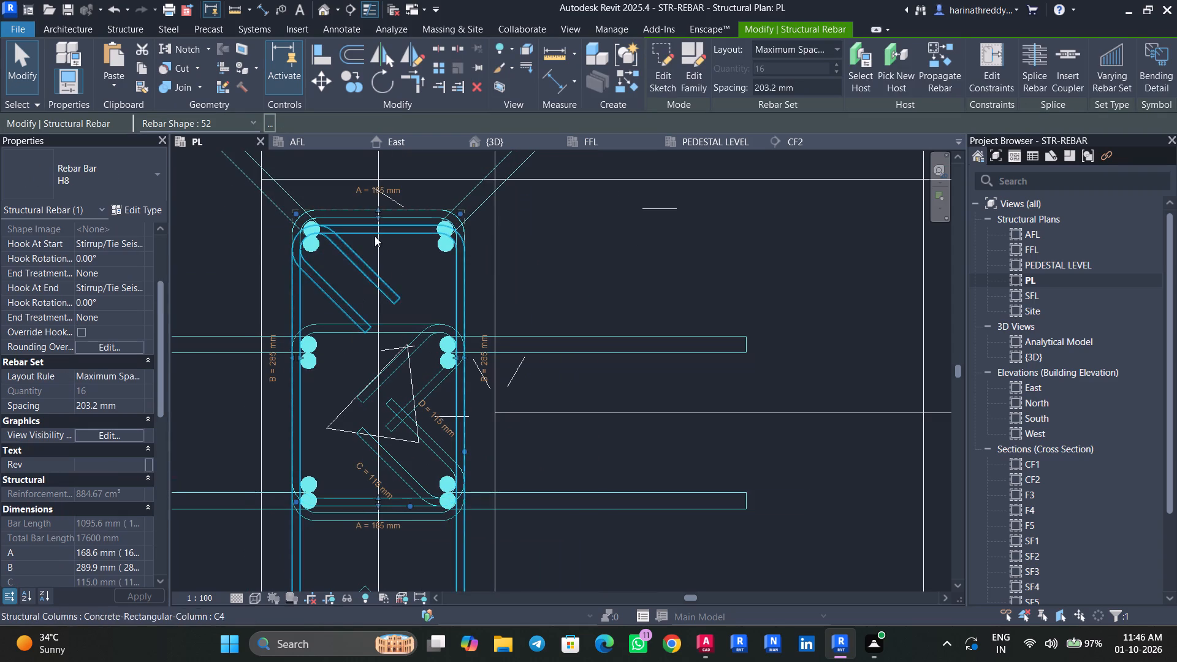
pyautogui.moveTo(378, 218); pyautogui.dragTo(375, 348)
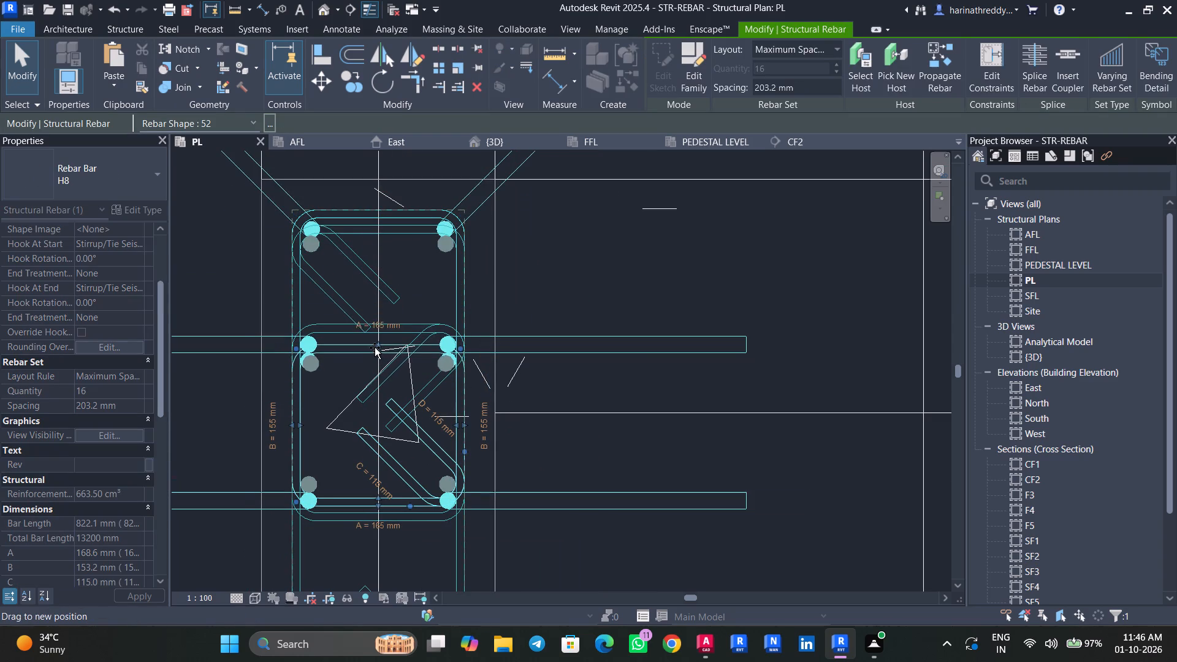
pyautogui.moveTo(375, 348); pyautogui.dragTo(375, 347)
pyautogui.scroll(4, 342, 466)
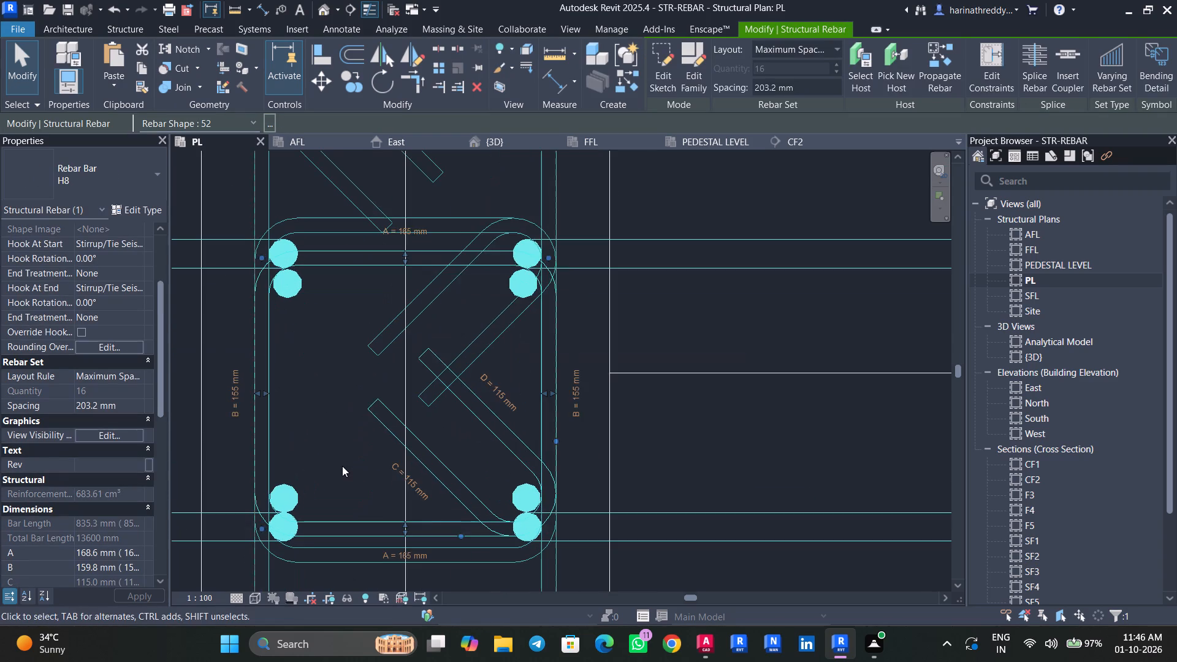
pyautogui.press('Escape')
pyautogui.press('Escape')
# Select all instances of the H8 rebar and examine their shared properties.
pyautogui.click(324, 535)
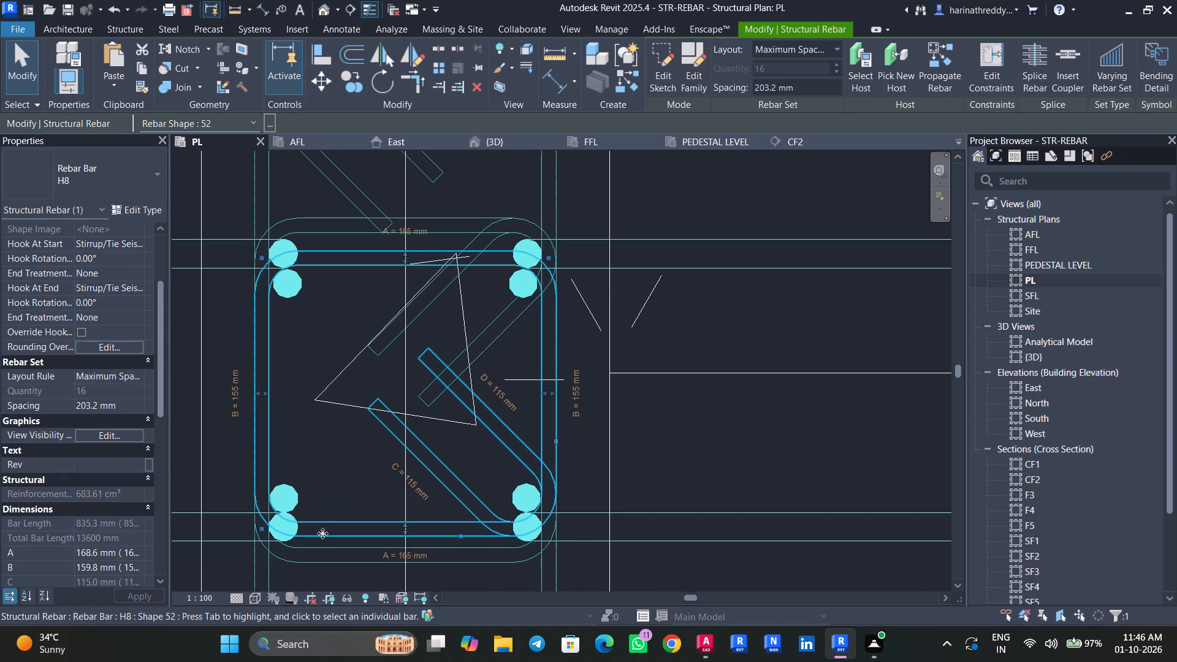
pyautogui.write('SA')
pyautogui.click(122, 409)
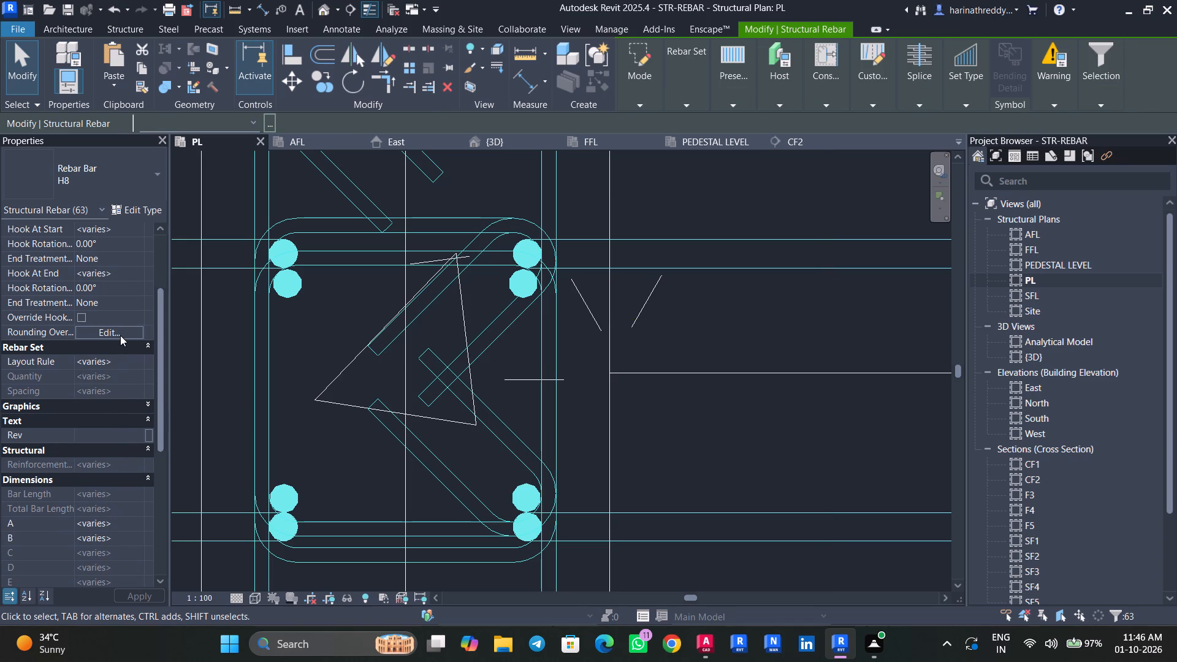
pyautogui.scroll(1, 129, 479)
pyautogui.scroll(-3, 129, 479)
pyautogui.press('Escape')
pyautogui.press('Escape')
pyautogui.click(341, 527)
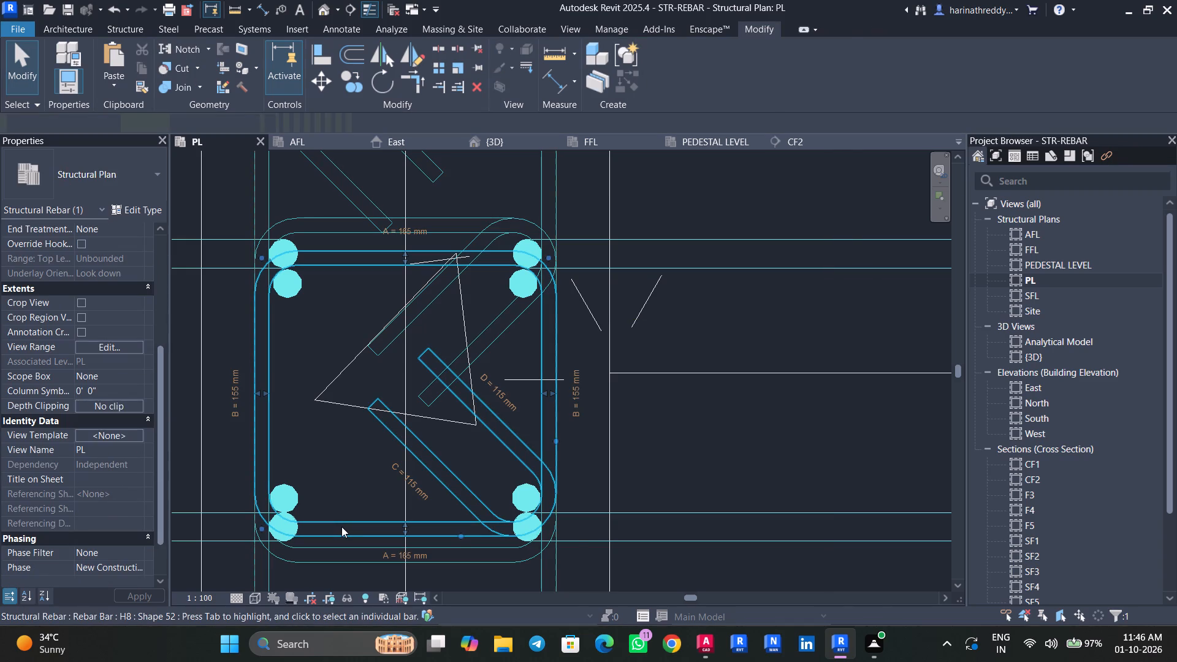
pyautogui.write('SA')
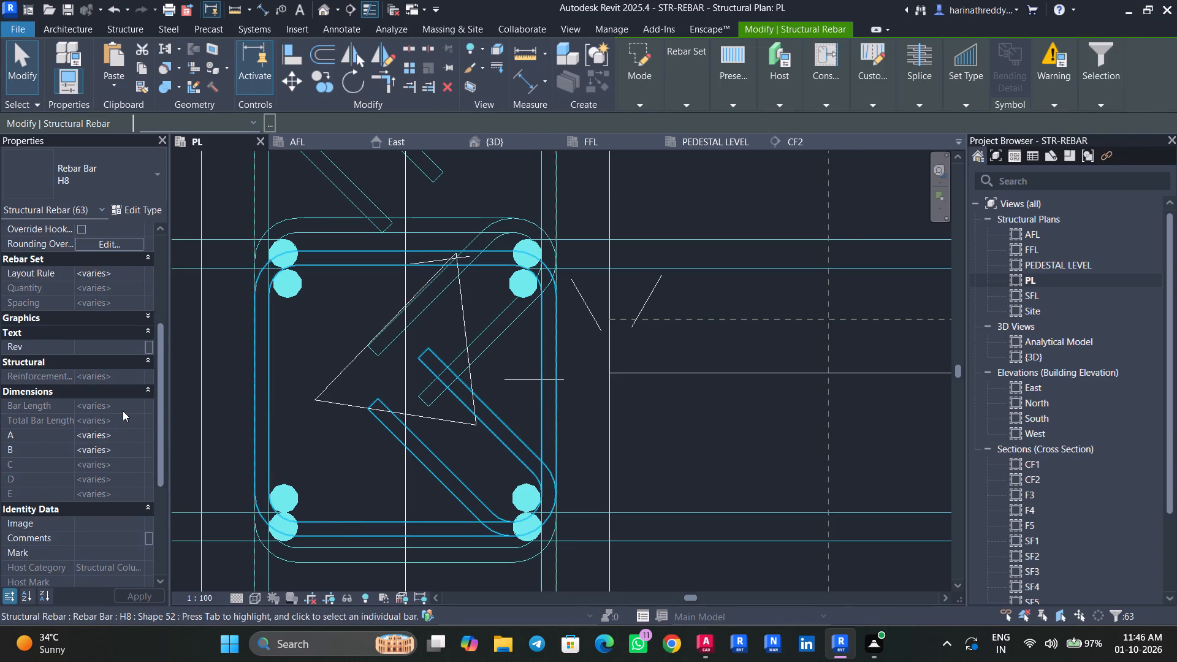
pyautogui.scroll(-7, 123, 411)
pyautogui.press('Escape')
pyautogui.press('Escape')
# Examine the properties of the overlapping inner H8 stirrup sets around C4's middle bars, including their reinforcement rounding overrides.
pyautogui.click(351, 517)
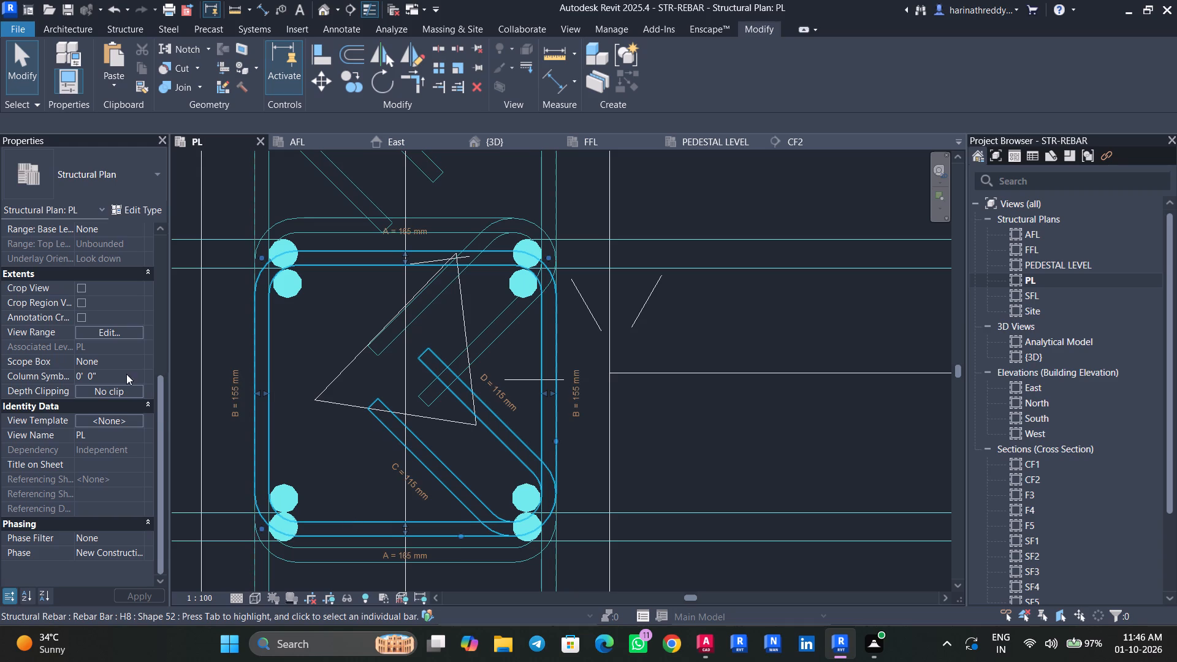
pyautogui.scroll(-9, 119, 385)
pyautogui.scroll(2, 119, 386)
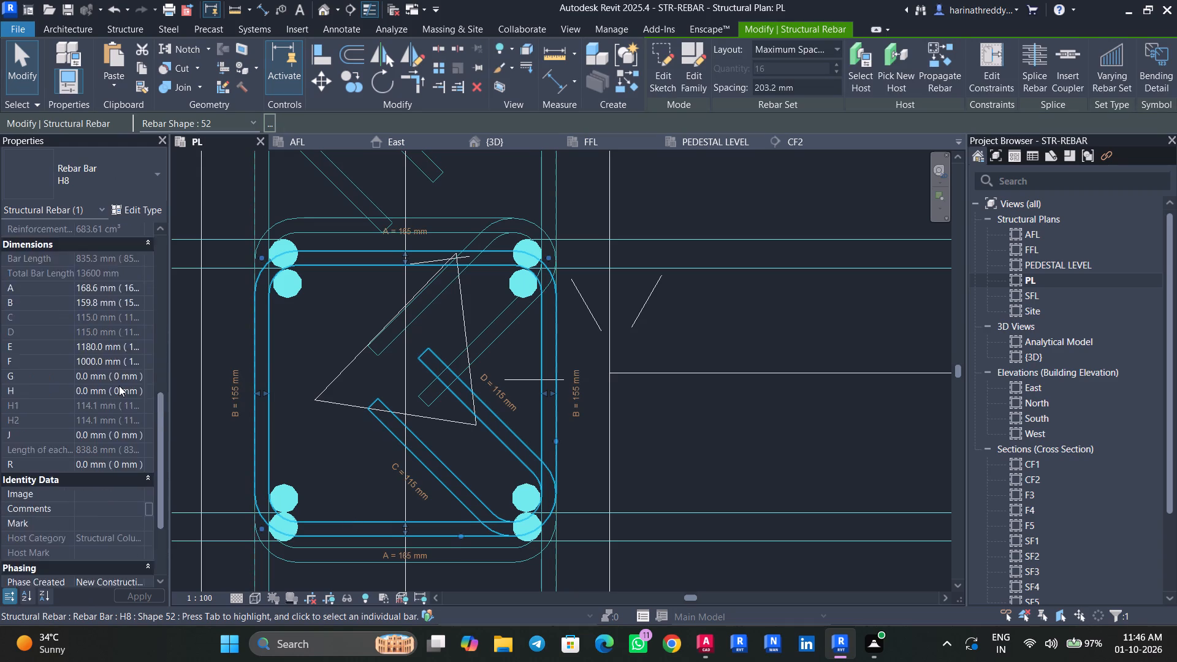
pyautogui.scroll(7, 119, 386)
pyautogui.scroll(-1, 119, 386)
pyautogui.scroll(6, 119, 386)
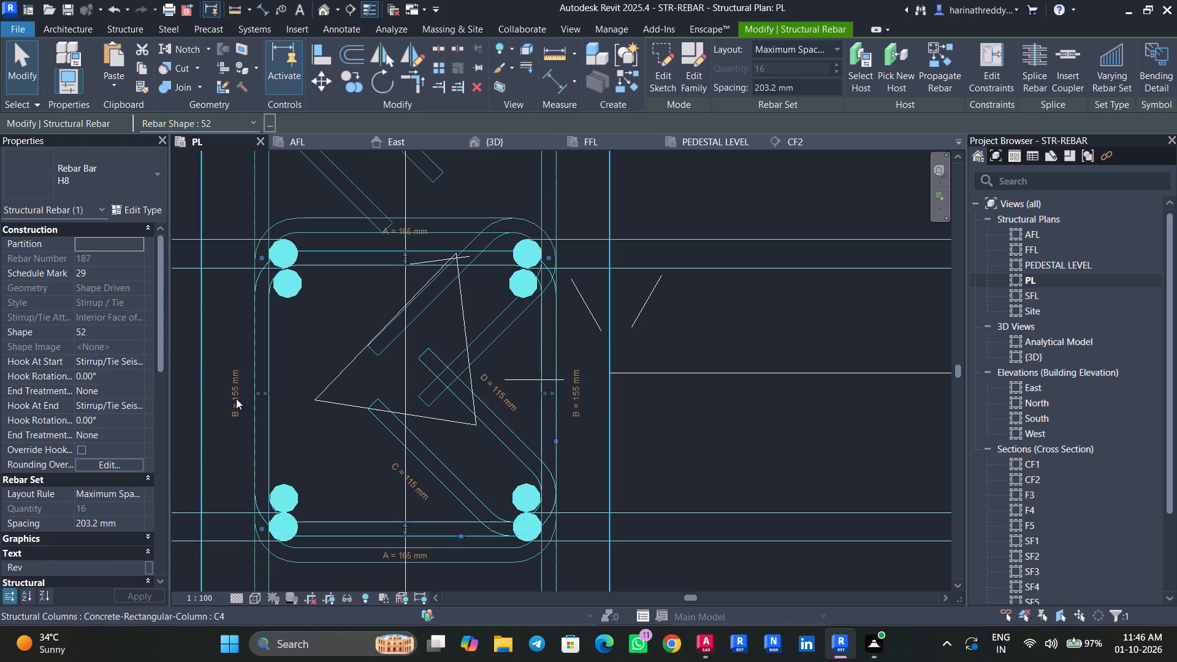
pyautogui.press('Escape')
pyautogui.press('Escape')
pyautogui.press('Escape')
pyautogui.click(337, 226)
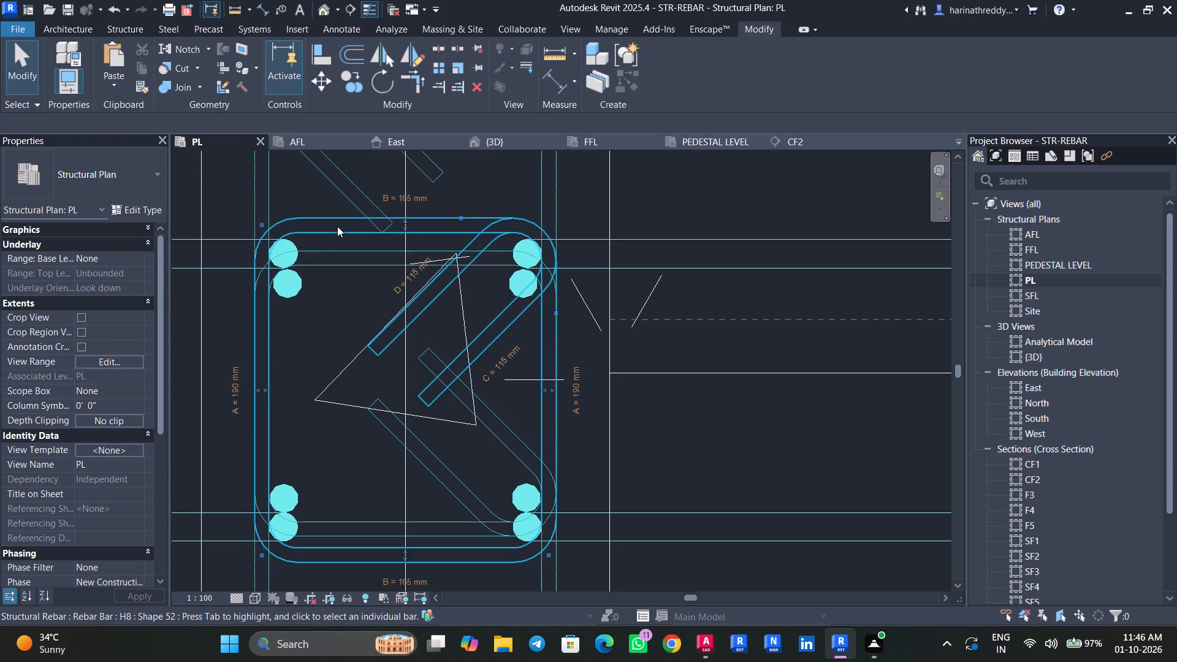
pyautogui.scroll(-3, 126, 460)
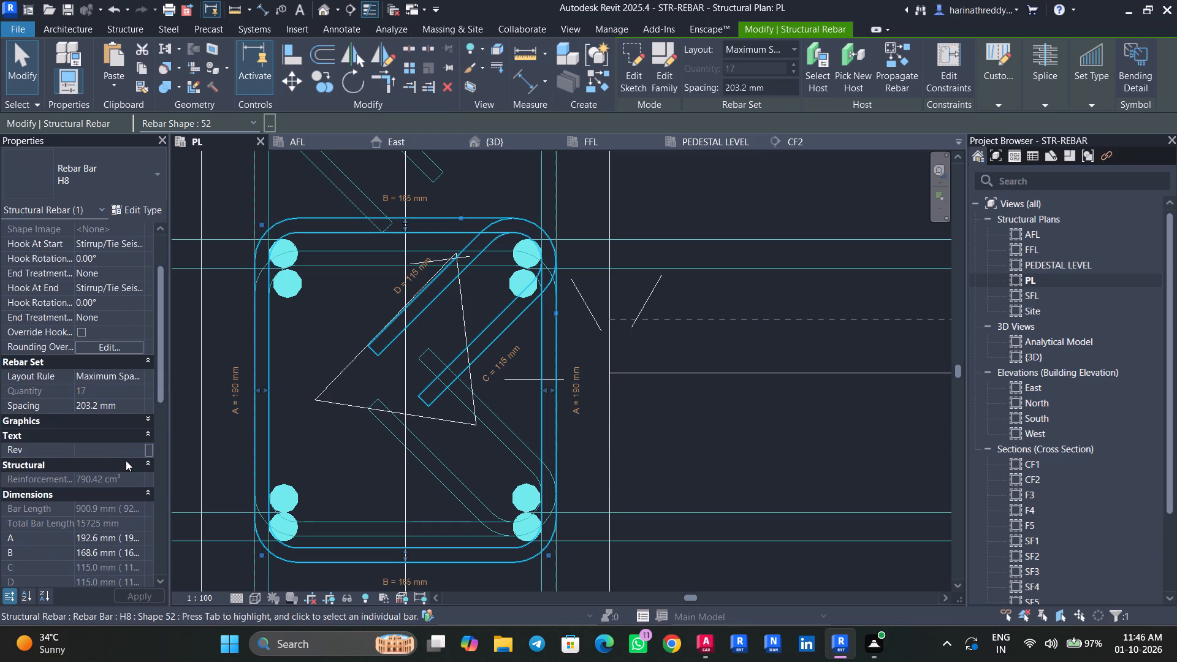
pyautogui.press('Escape')
pyautogui.press('Escape')
pyautogui.click(262, 438)
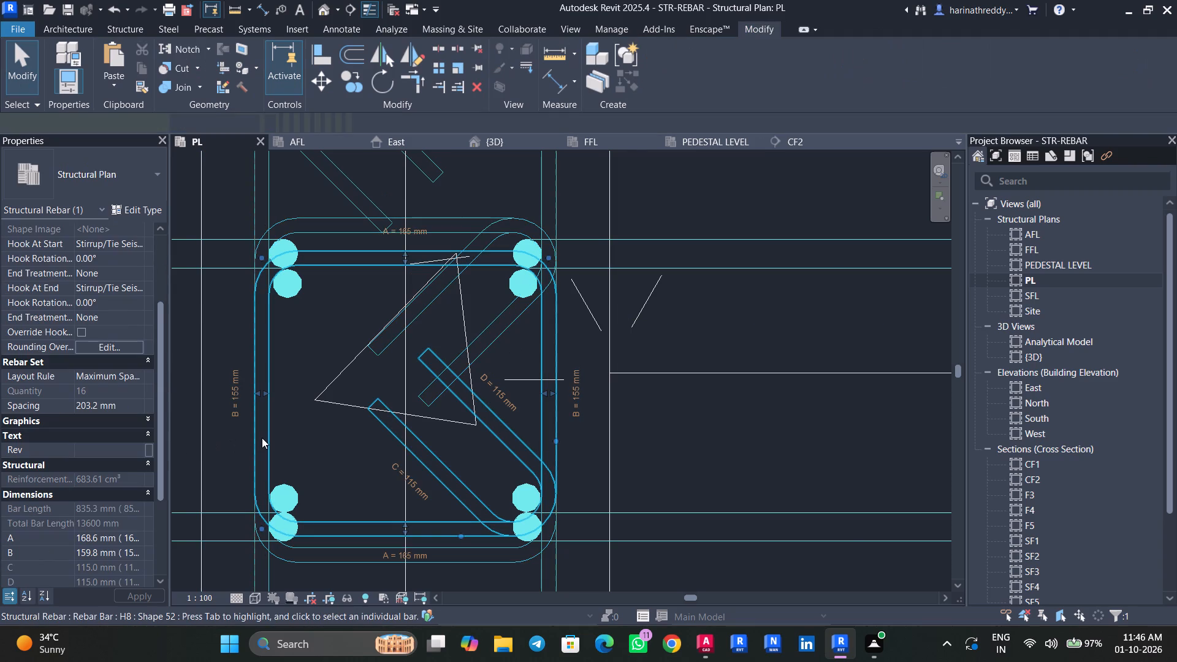
pyautogui.click(131, 343)
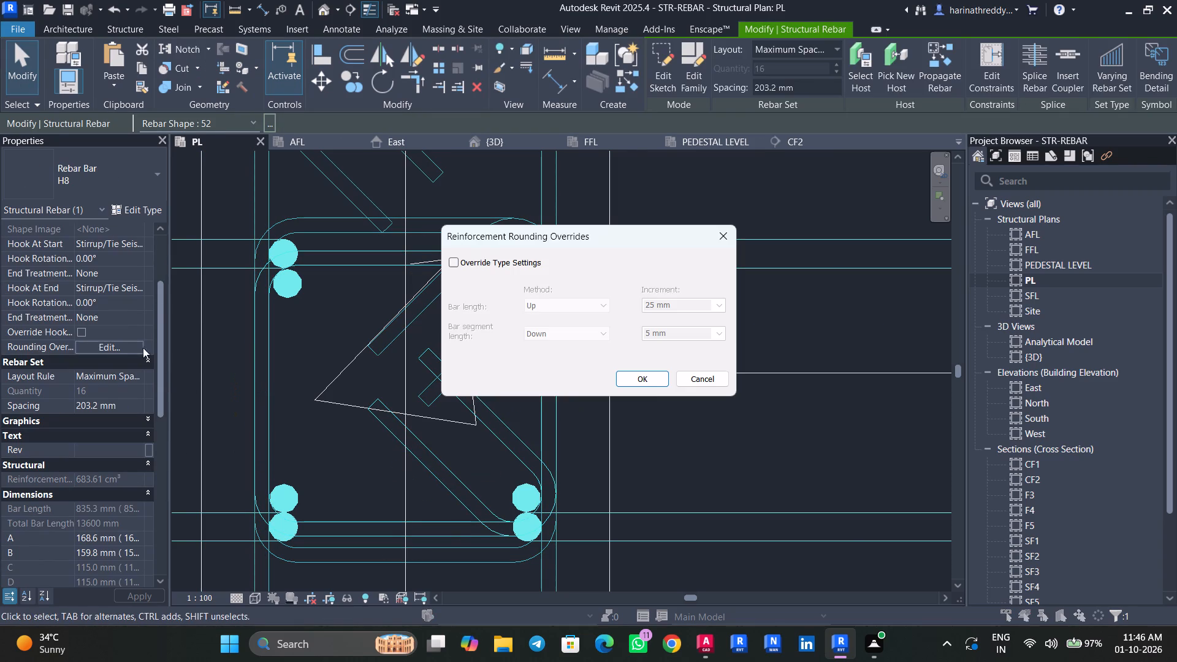
pyautogui.click(685, 381)
pyautogui.press('Escape')
pyautogui.press('Escape')
# Examine the properties of the straight H16 lap bars in C4's lower and upper middle rows.
pyautogui.click(521, 496)
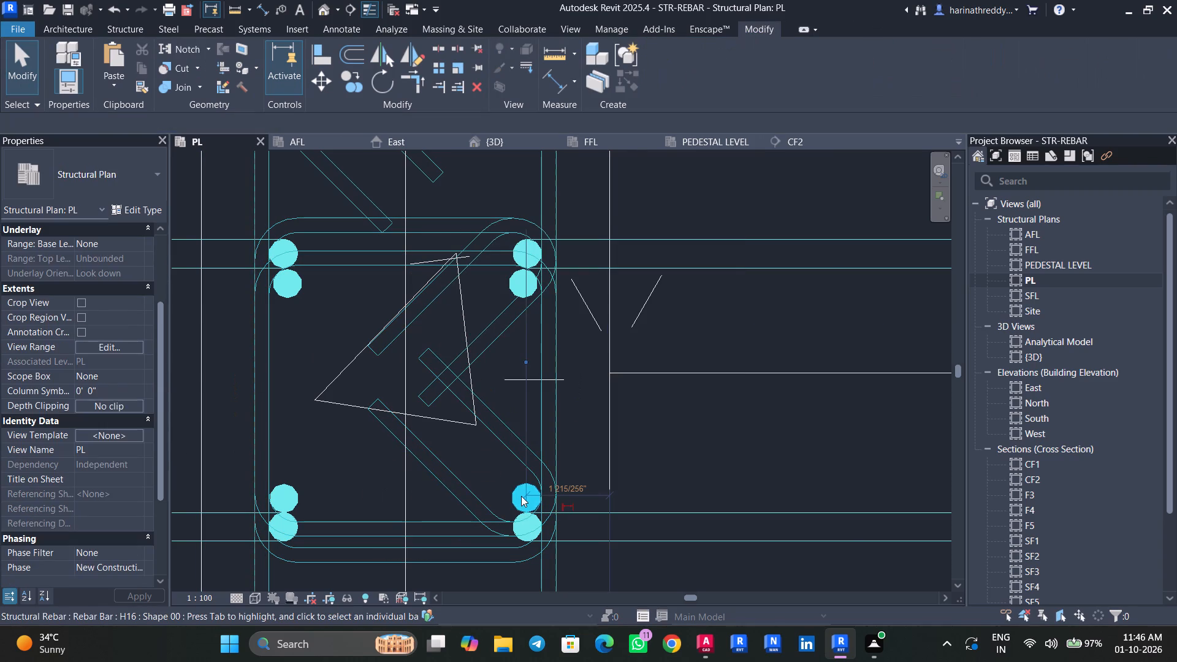
pyautogui.scroll(-8, 114, 418)
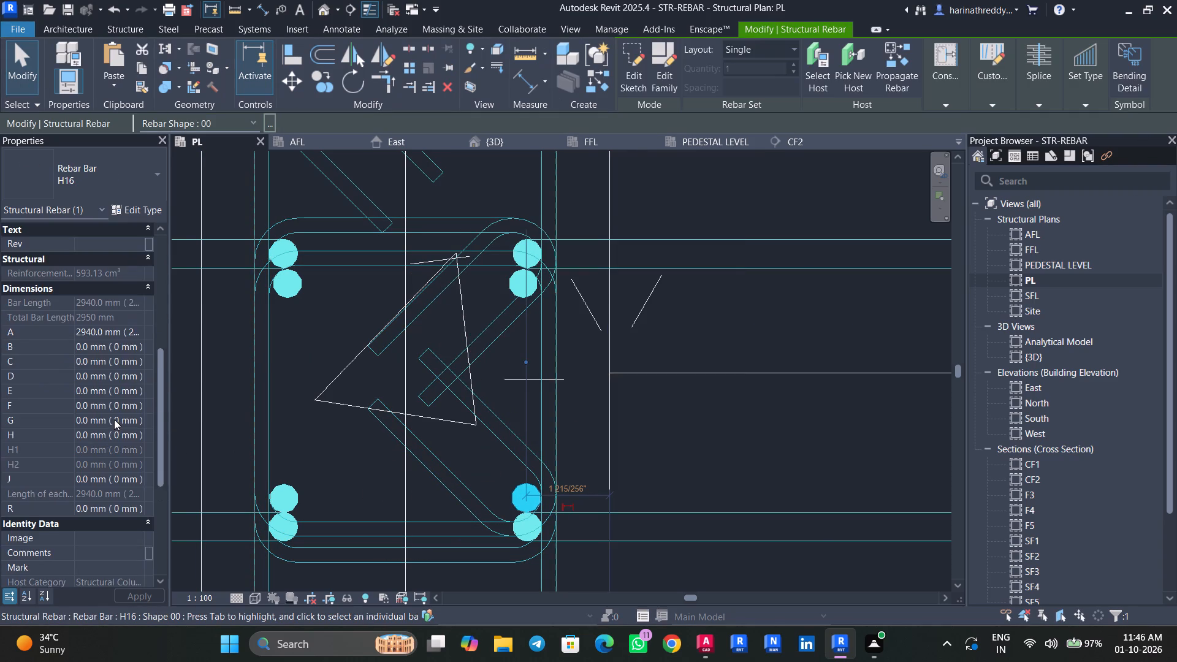
pyautogui.scroll(-2, 114, 419)
pyautogui.scroll(17, 114, 419)
pyautogui.scroll(-1, 115, 419)
pyautogui.scroll(2, 115, 419)
pyautogui.press('Escape')
pyautogui.press('Escape')
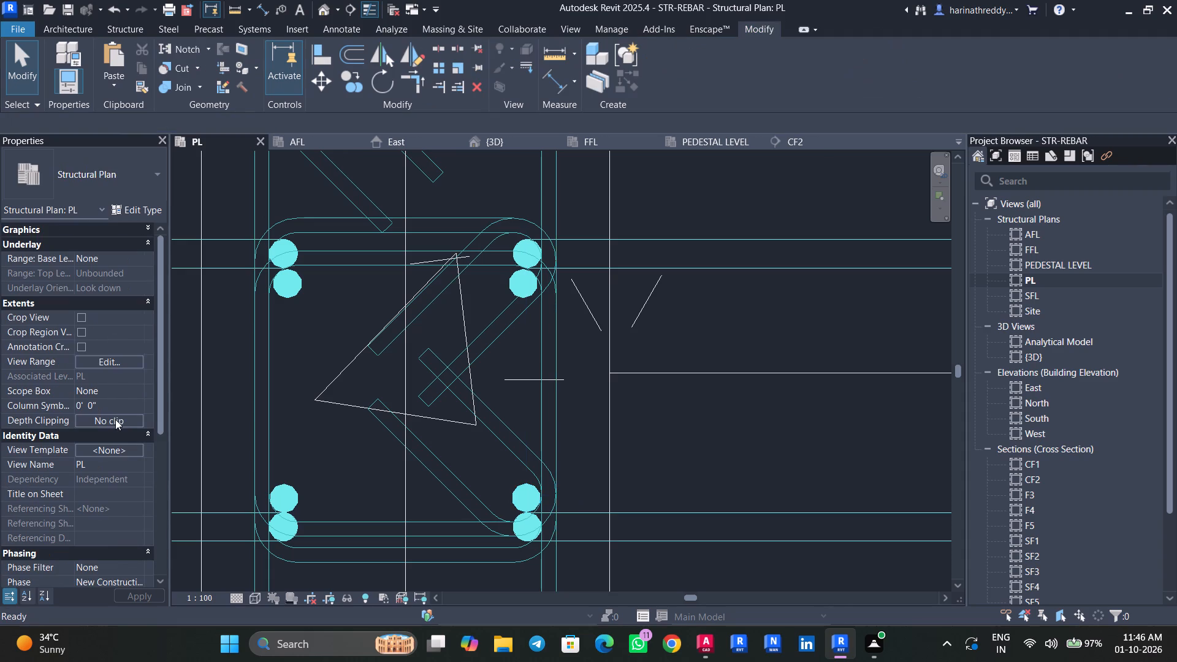
pyautogui.press('Escape')
pyautogui.click(292, 286)
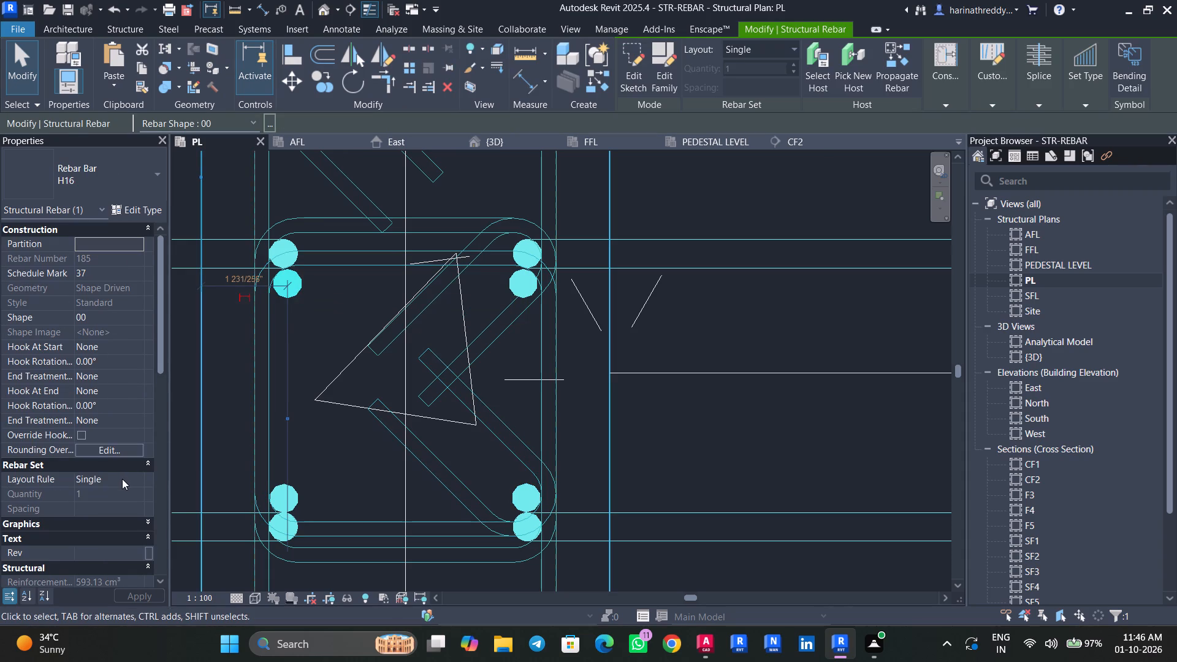
pyautogui.press('Escape')
pyautogui.press('Escape')
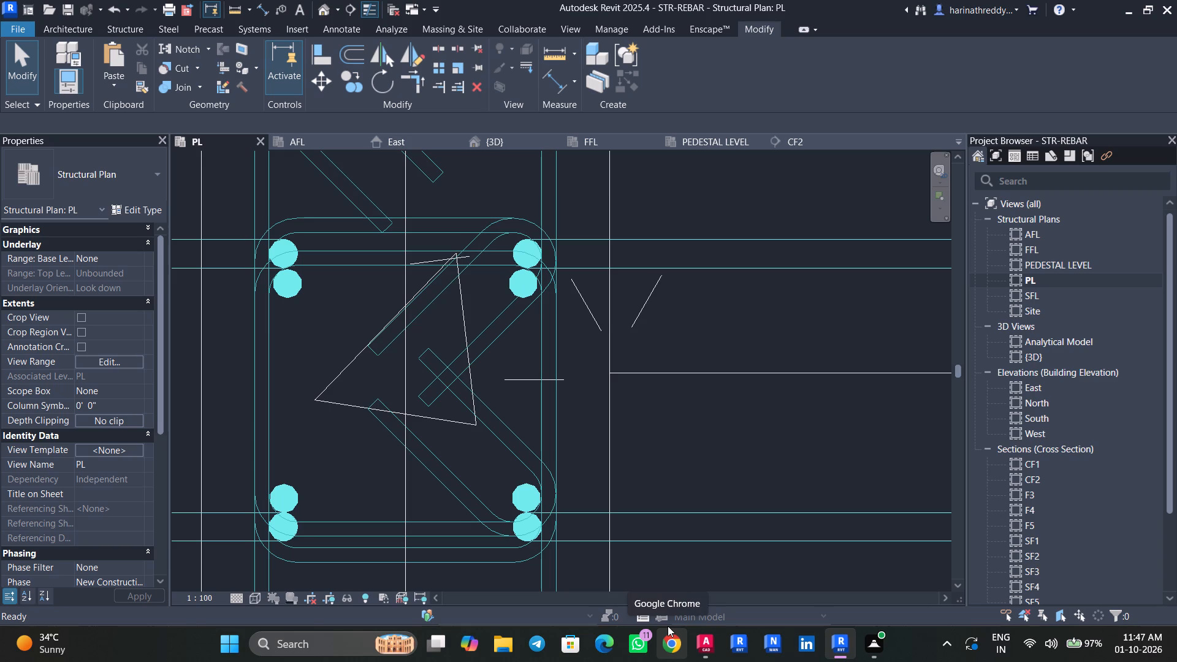
# Examine the properties of C4's outer H8 stirrup near the column's upper end.
pyautogui.press('Escape')
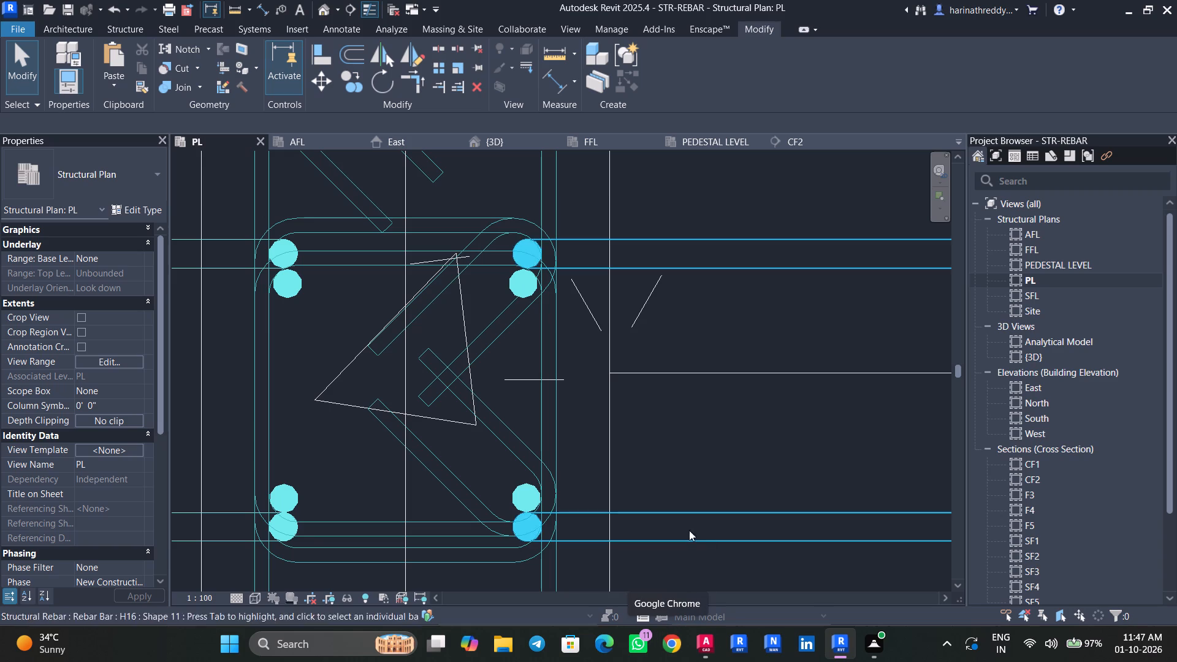
pyautogui.press('Escape')
pyautogui.scroll(-8, 492, 303)
pyautogui.moveTo(466, 211); pyautogui.dragTo(451, 312, button='middle')
pyautogui.scroll(9, 439, 301)
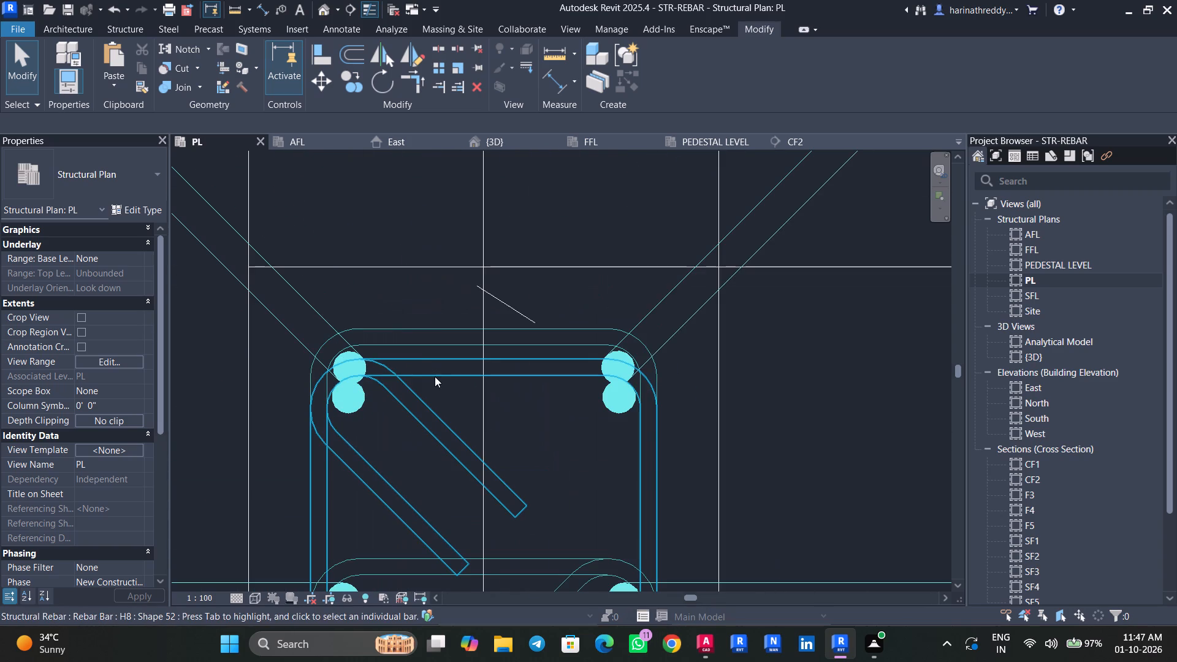
pyautogui.click(435, 376)
pyautogui.scroll(-5, 123, 471)
pyautogui.scroll(9, 123, 485)
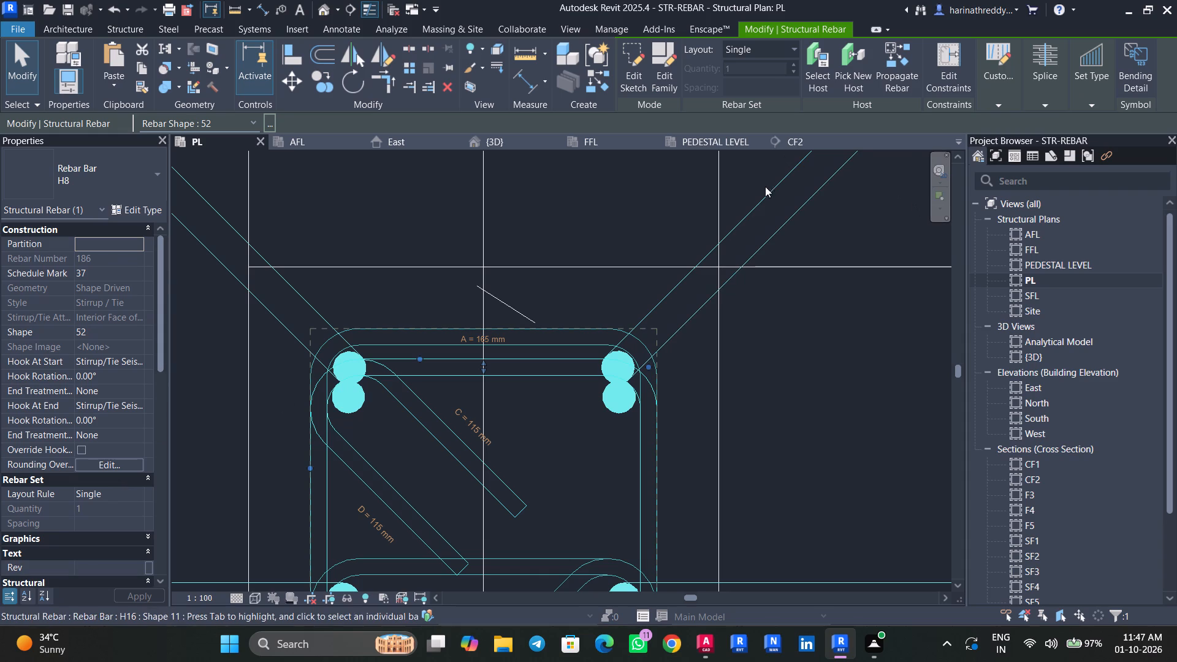
pyautogui.press('Escape')
pyautogui.press('Escape')
pyautogui.press('Escape')
# Examine the H12 bars and inner H8 stirrups of another column in the PL plan for comparison with C4.
pyautogui.scroll(-5, 453, 359)
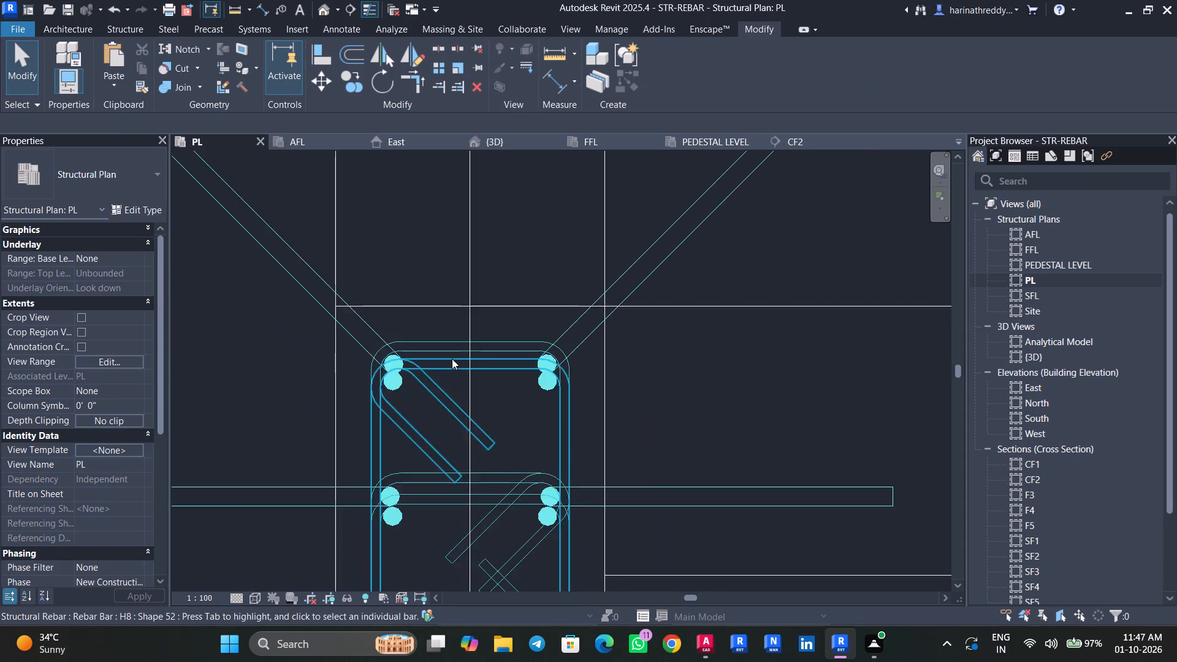
pyautogui.scroll(-8, 452, 359)
pyautogui.moveTo(720, 356); pyautogui.dragTo(183, 376, button='middle')
pyautogui.scroll(-6, 469, 368)
pyautogui.moveTo(632, 379); pyautogui.dragTo(223, 397, button='middle')
pyautogui.scroll(-3, 389, 365)
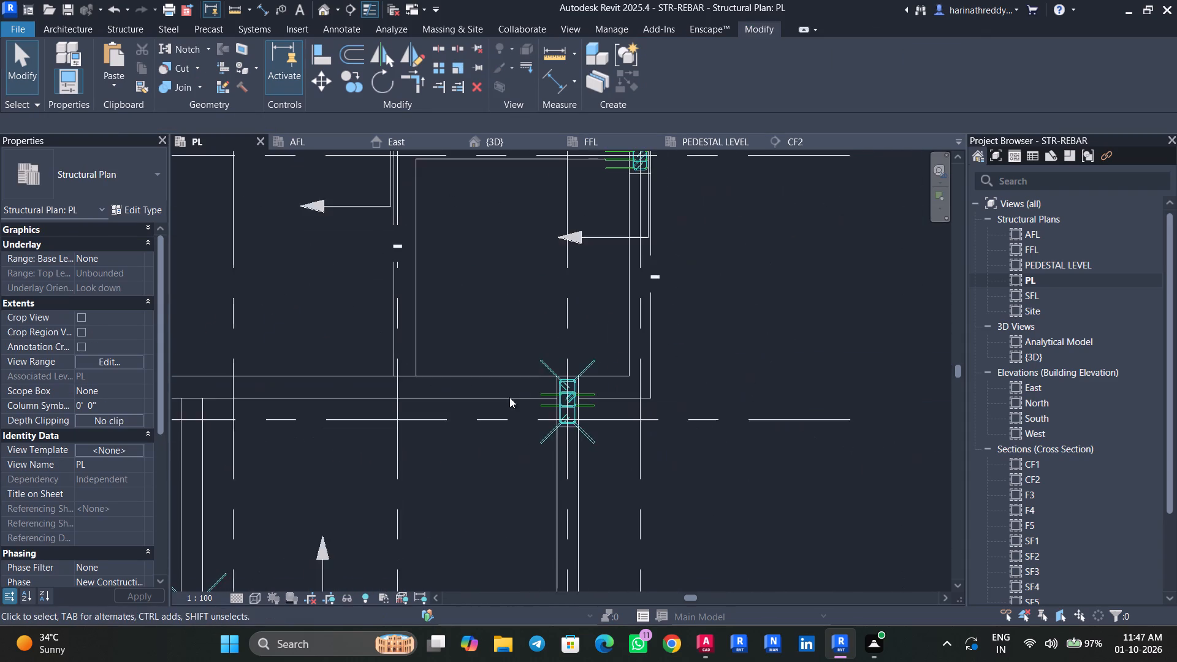
pyautogui.scroll(4, 588, 409)
pyautogui.click(578, 400)
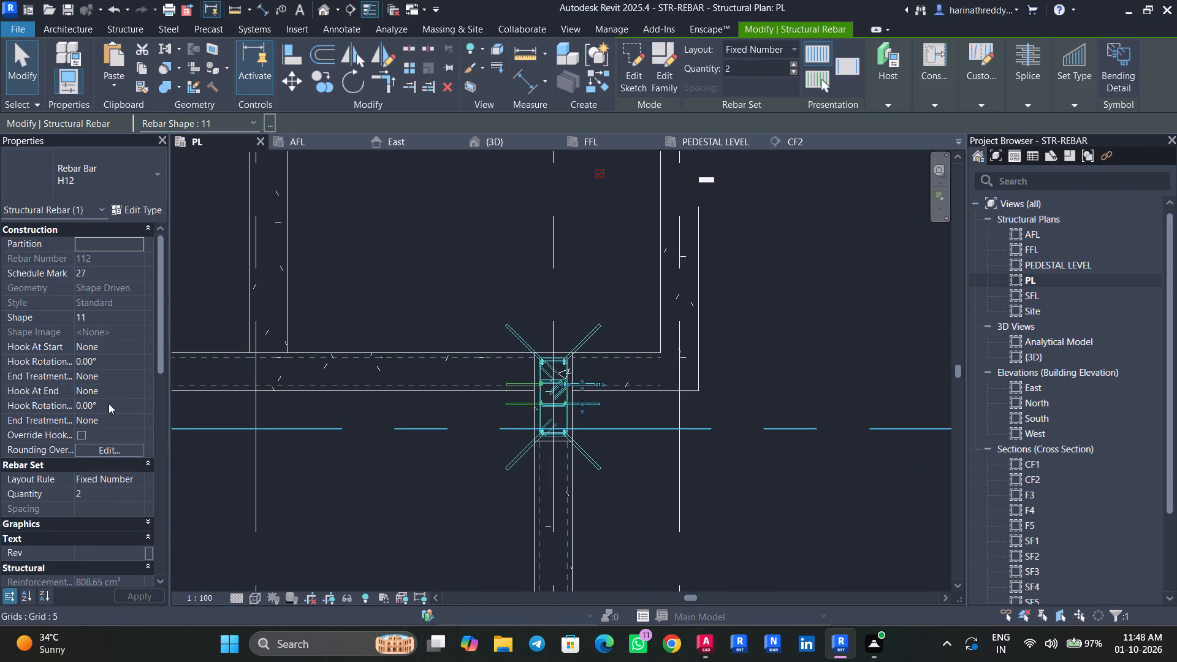
pyautogui.scroll(-4, 110, 390)
pyautogui.press('Escape')
pyautogui.press('Escape')
pyautogui.scroll(7, 552, 382)
pyautogui.click(549, 382)
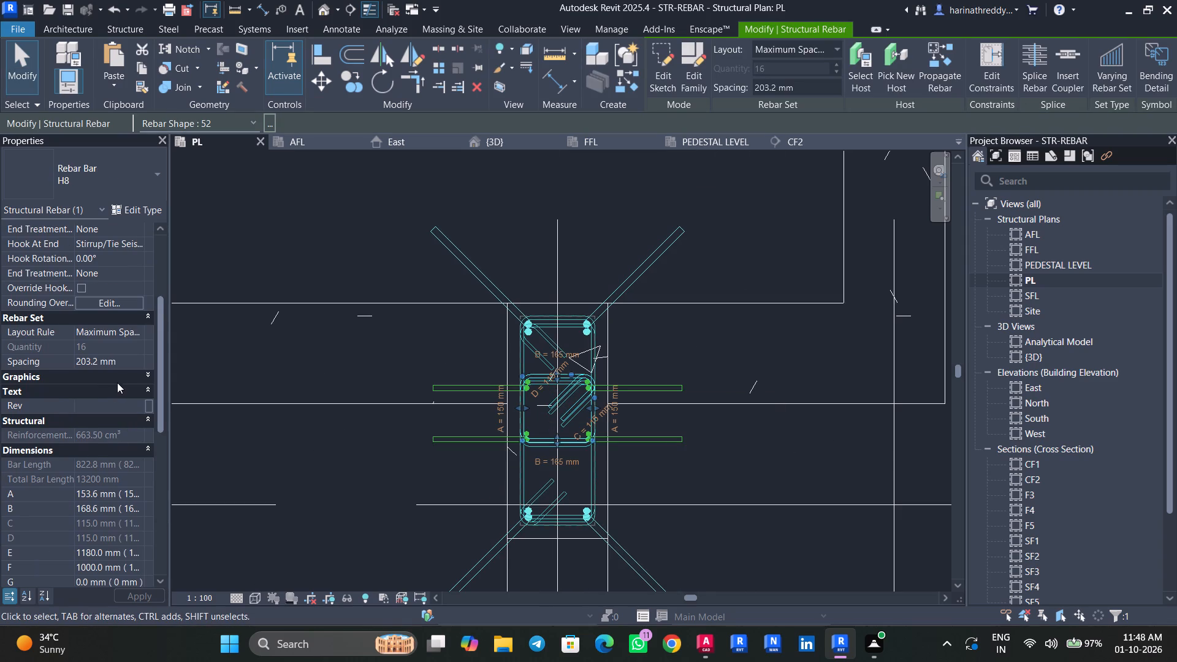
# Set all instances of the H8 rebar to show unobscured in the {3D} view, selecting from a C4 inner stirrup.
pyautogui.click(119, 379)
pyautogui.scroll(-6, 213, 422)
pyautogui.moveTo(221, 424); pyautogui.dragTo(590, 427, button='middle')
pyautogui.scroll(-1, 589, 427)
pyautogui.press('Escape')
pyautogui.press('Escape')
pyautogui.moveTo(359, 441); pyautogui.dragTo(807, 441, button='middle')
pyautogui.moveTo(368, 441); pyautogui.dragTo(553, 422, button='middle')
pyautogui.scroll(5, 395, 399)
pyautogui.click(390, 379)
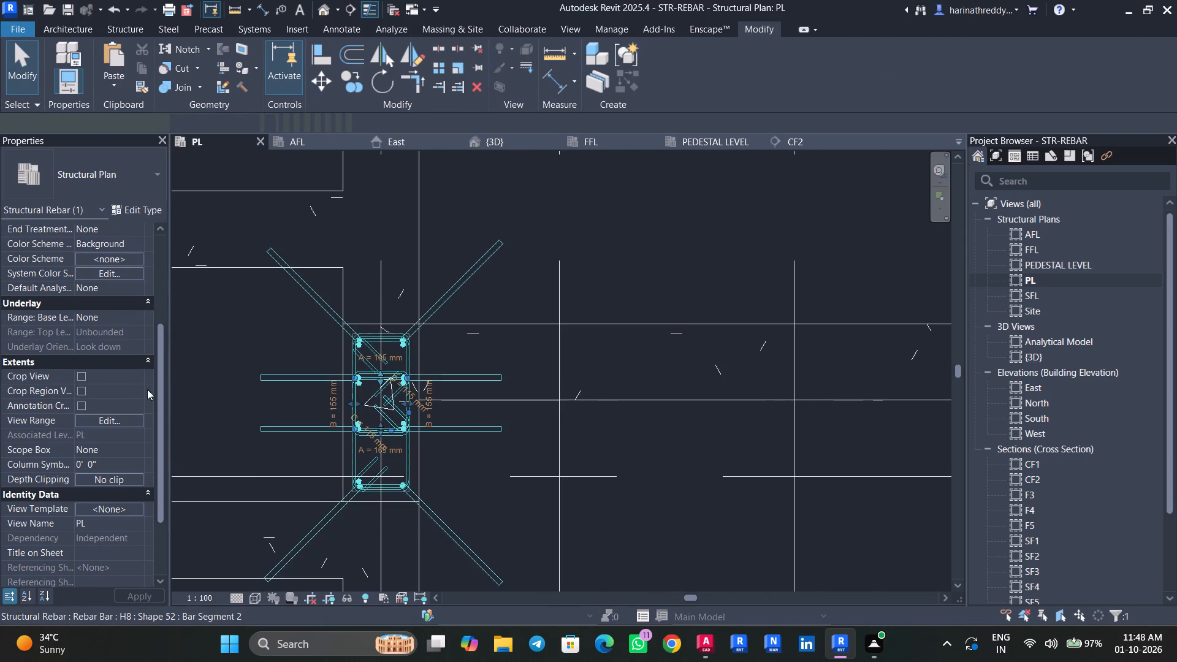
pyautogui.write('SA')
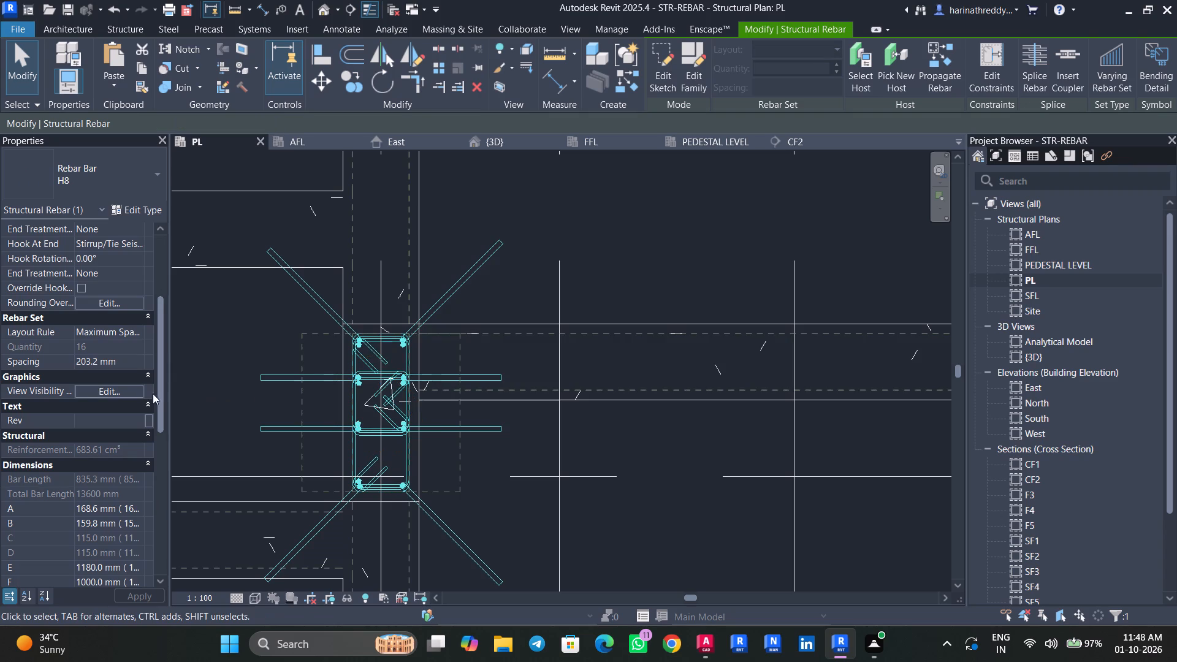
pyautogui.click(111, 382)
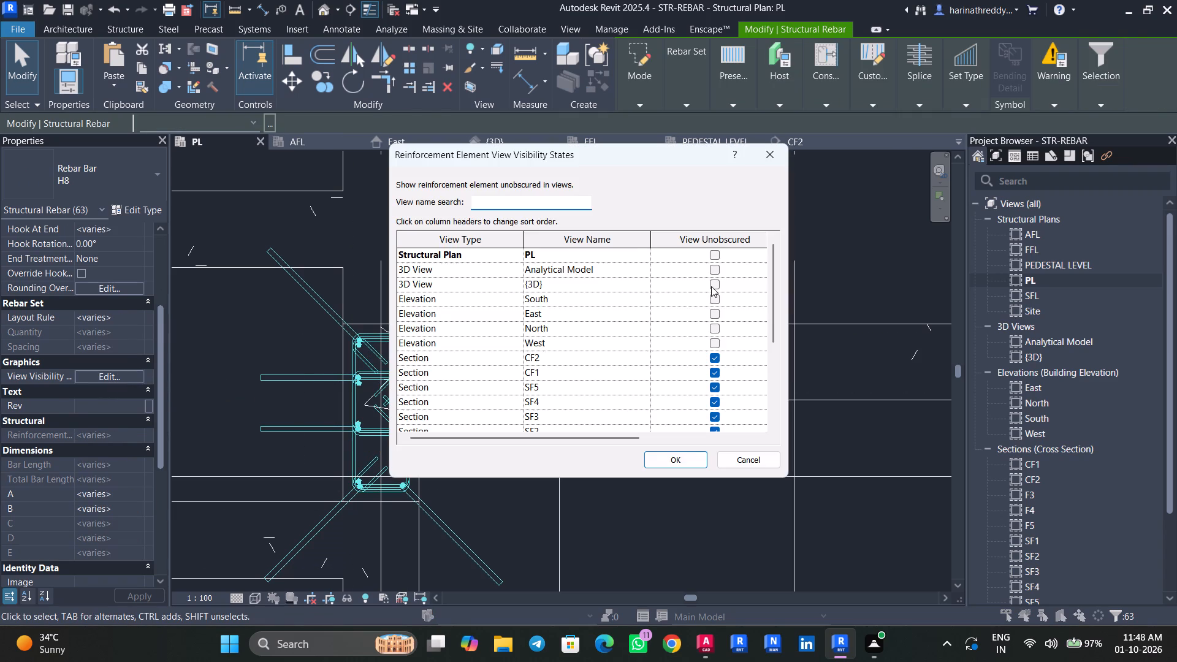
pyautogui.click(712, 286)
pyautogui.click(643, 284)
pyautogui.click(686, 458)
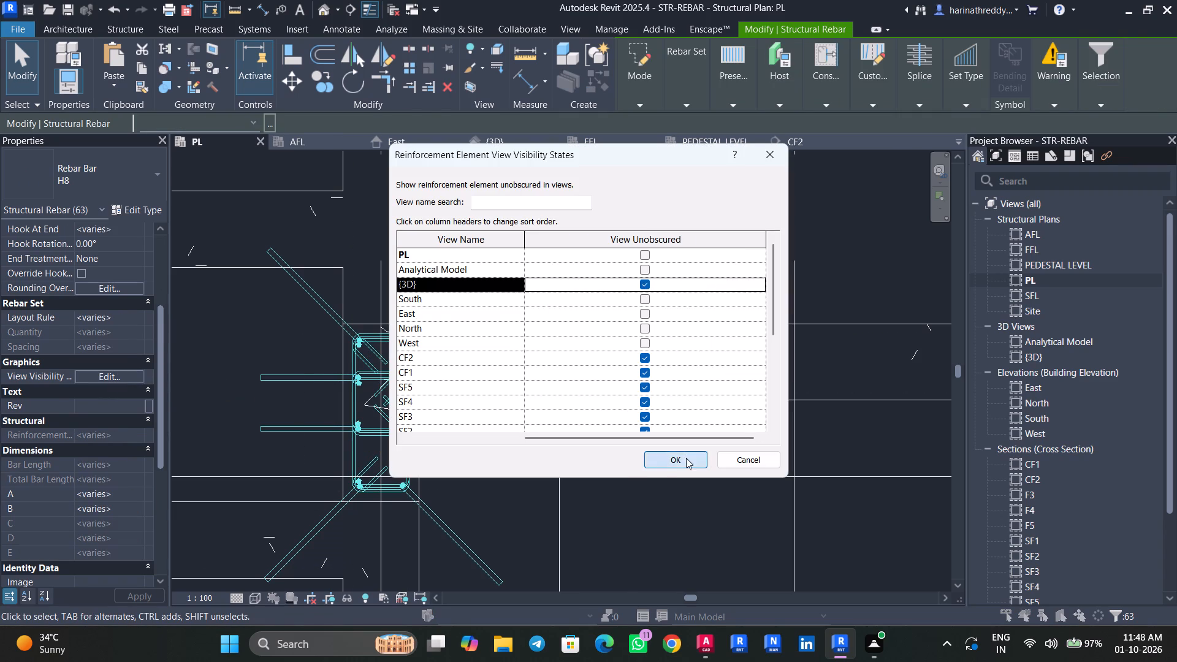
# Select all instances of the H16 rebar and open their view visibility states.
pyautogui.scroll(10, 351, 362)
pyautogui.press('Escape')
pyautogui.press('Escape')
pyautogui.click(388, 299)
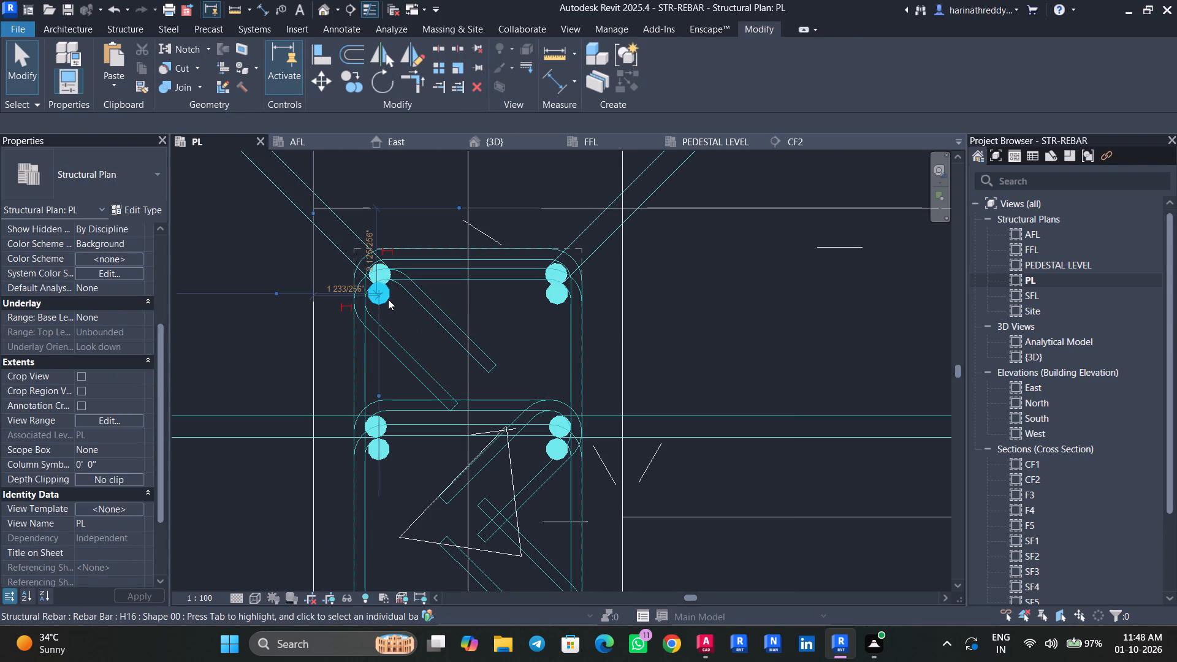
pyautogui.press('s')
pyautogui.press('a')
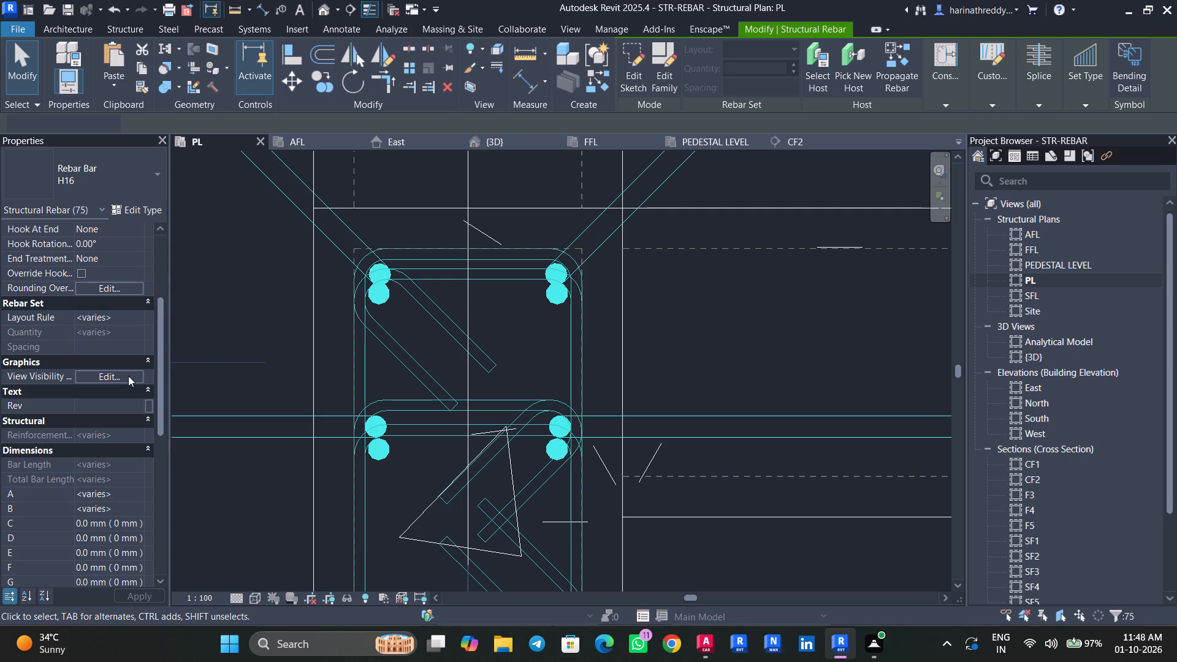
pyautogui.click(128, 376)
pyautogui.click(654, 460)
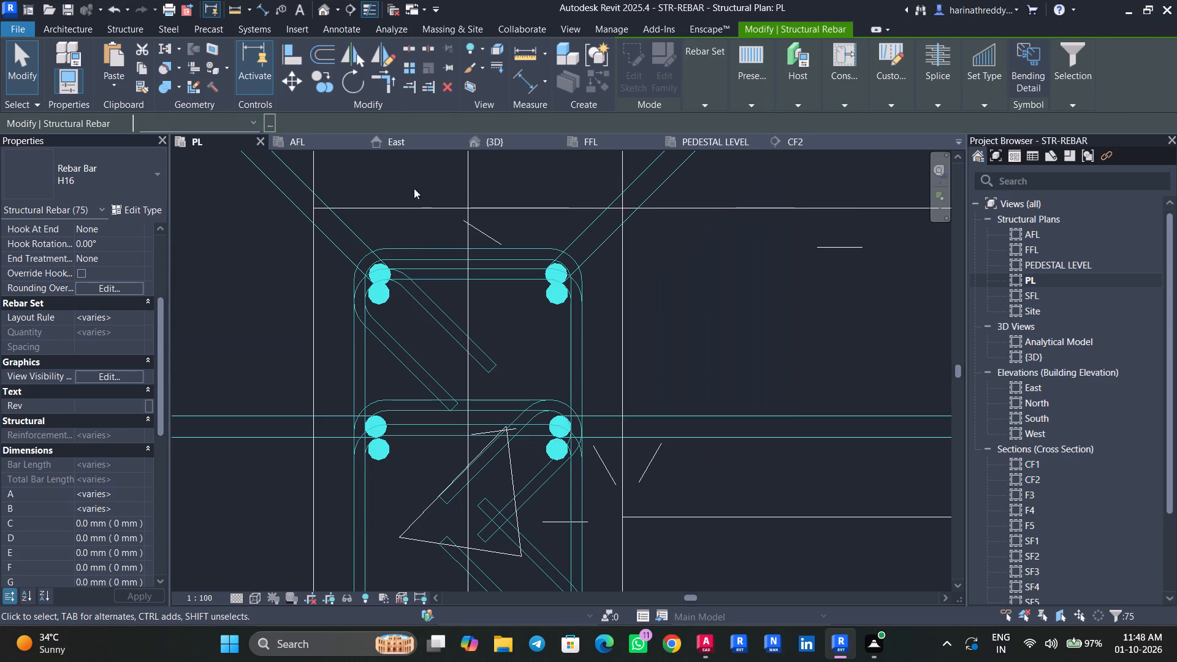
# Examine the column stirrups and H16 bars above the footings in the {3D} view.
pyautogui.click(501, 140)
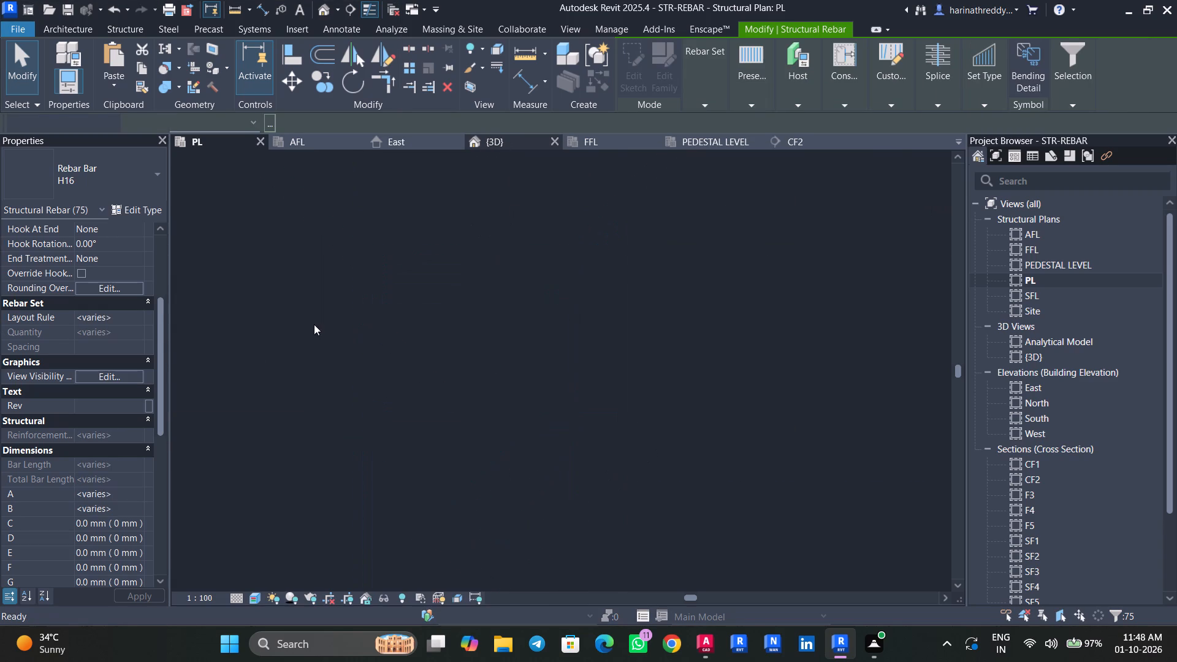
pyautogui.keyDown('shift'); pyautogui.moveTo(832, 433); pyautogui.dragTo(704, 432, button='middle'); pyautogui.keyUp('shift')
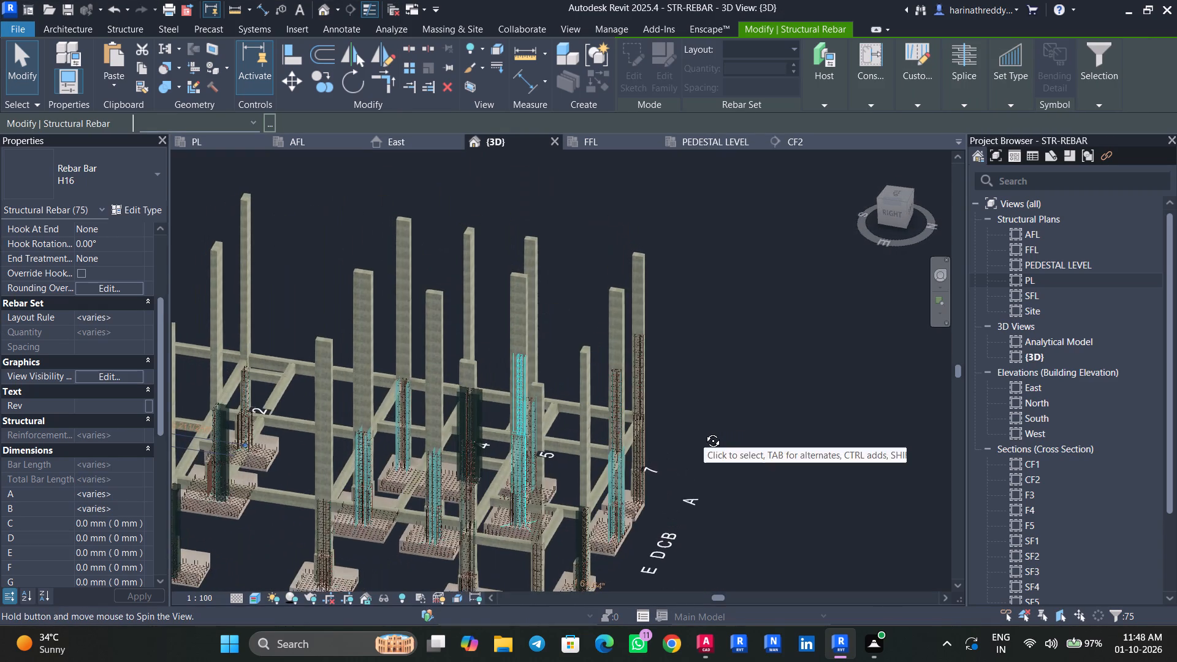
pyautogui.keyDown('shift'); pyautogui.moveTo(704, 432); pyautogui.dragTo(408, 422, button='middle'); pyautogui.keyUp('shift')
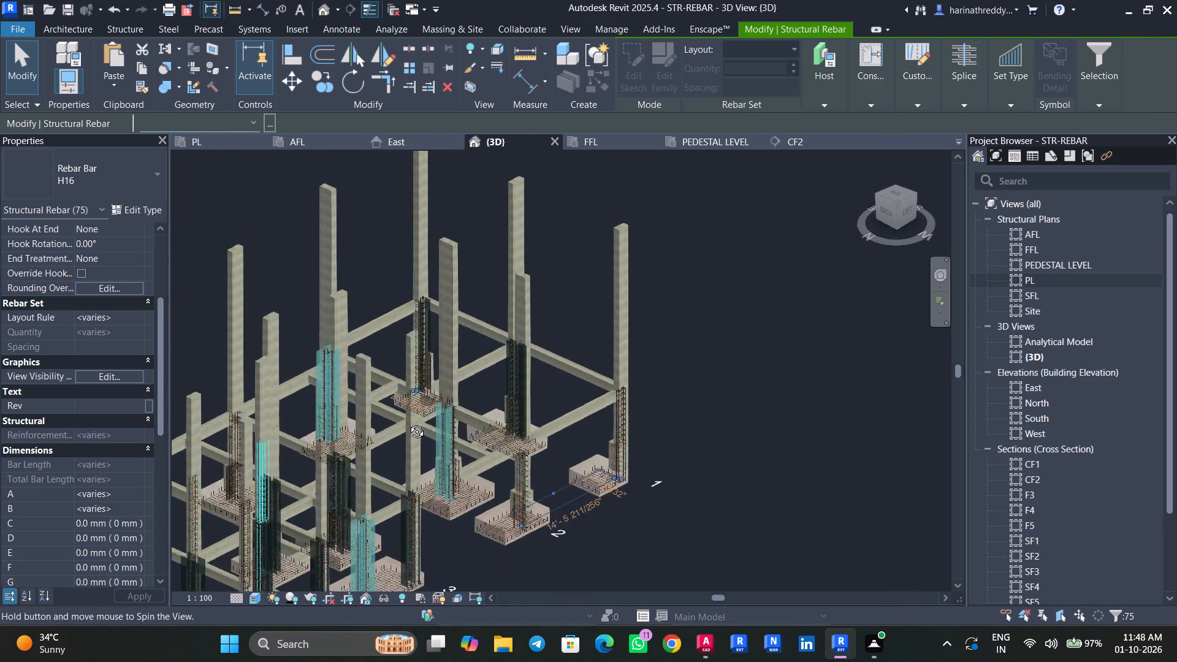
pyautogui.keyDown('shift'); pyautogui.moveTo(408, 422); pyautogui.dragTo(407, 422, button='middle'); pyautogui.keyUp('shift')
pyautogui.scroll(-3, 840, 445)
pyautogui.keyDown('shift'); pyautogui.moveTo(857, 453); pyautogui.dragTo(816, 453, button='middle'); pyautogui.keyUp('shift')
pyautogui.scroll(15, 433, 459)
pyautogui.moveTo(450, 399); pyautogui.dragTo(476, 361, button='middle')
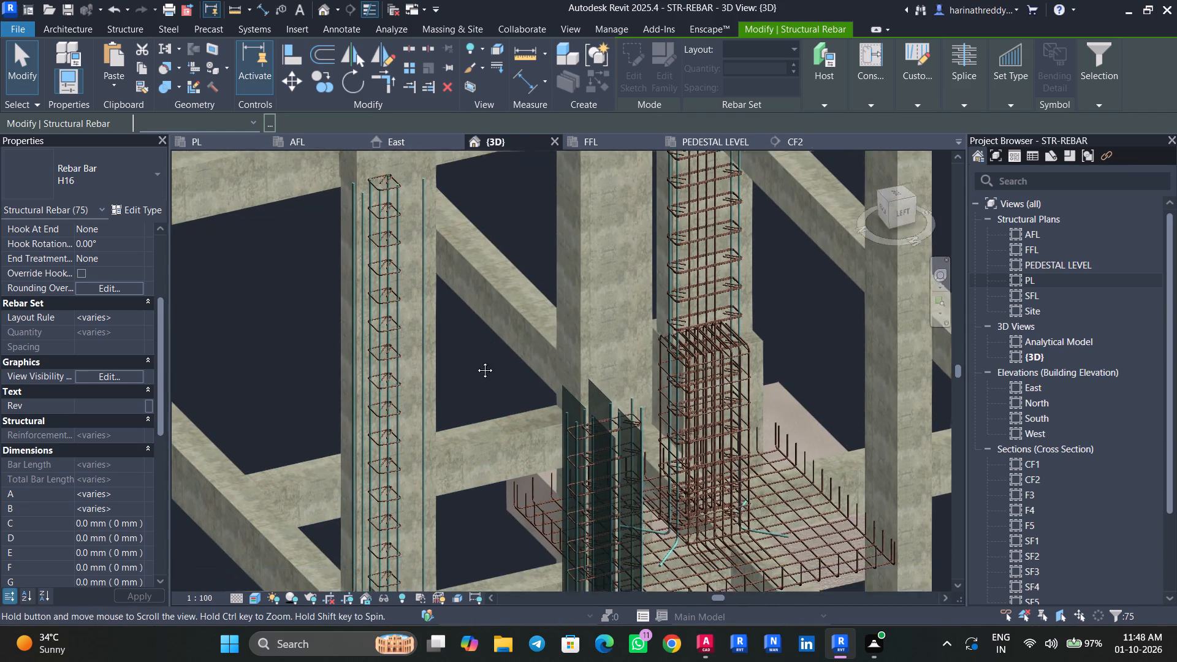
pyautogui.moveTo(476, 361); pyautogui.dragTo(478, 394, button='middle')
pyautogui.keyDown('shift'); pyautogui.moveTo(476, 375); pyautogui.dragTo(476, 387, button='middle'); pyautogui.keyUp('shift')
pyautogui.scroll(3, 424, 208)
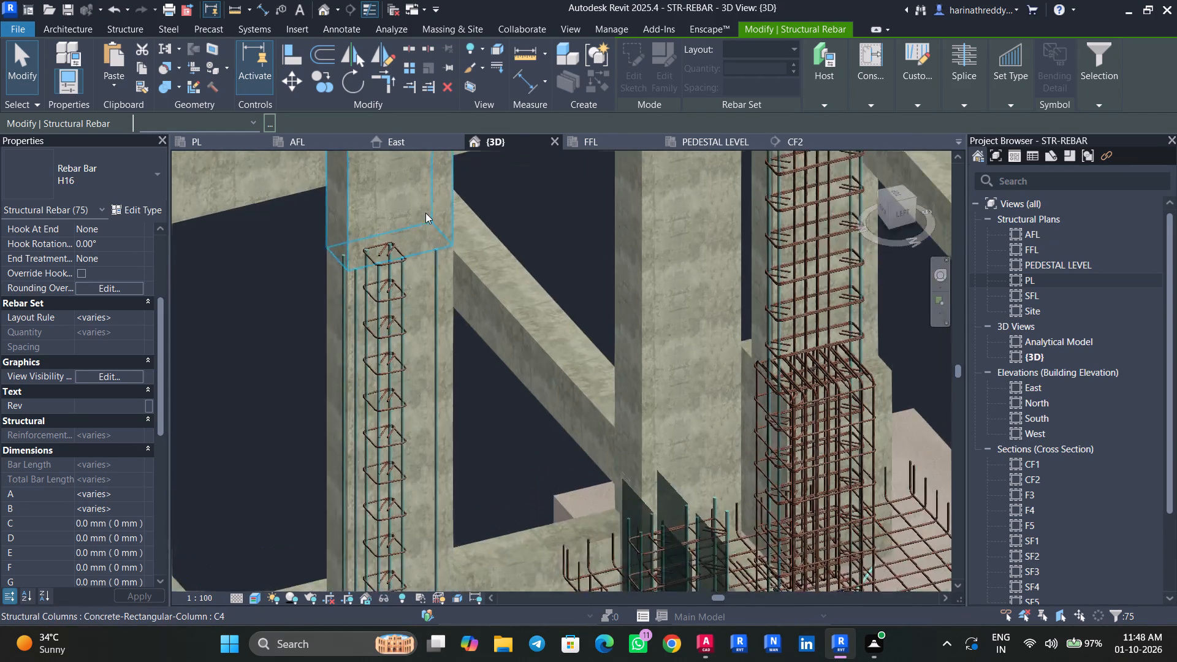
pyautogui.keyDown('shift'); pyautogui.moveTo(486, 271); pyautogui.dragTo(481, 330, button='middle'); pyautogui.keyUp('shift')
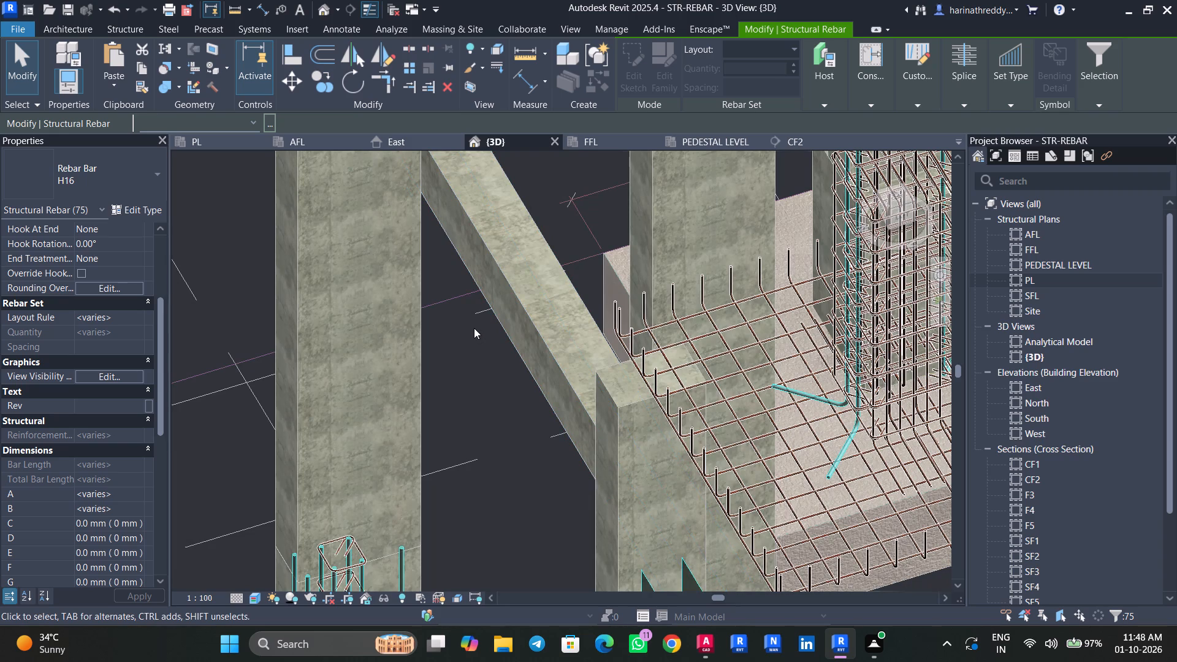
# In the PL plan, check the view visibility states of the inner lapped H16 bars at C4's two upper corners.
pyautogui.click(216, 142)
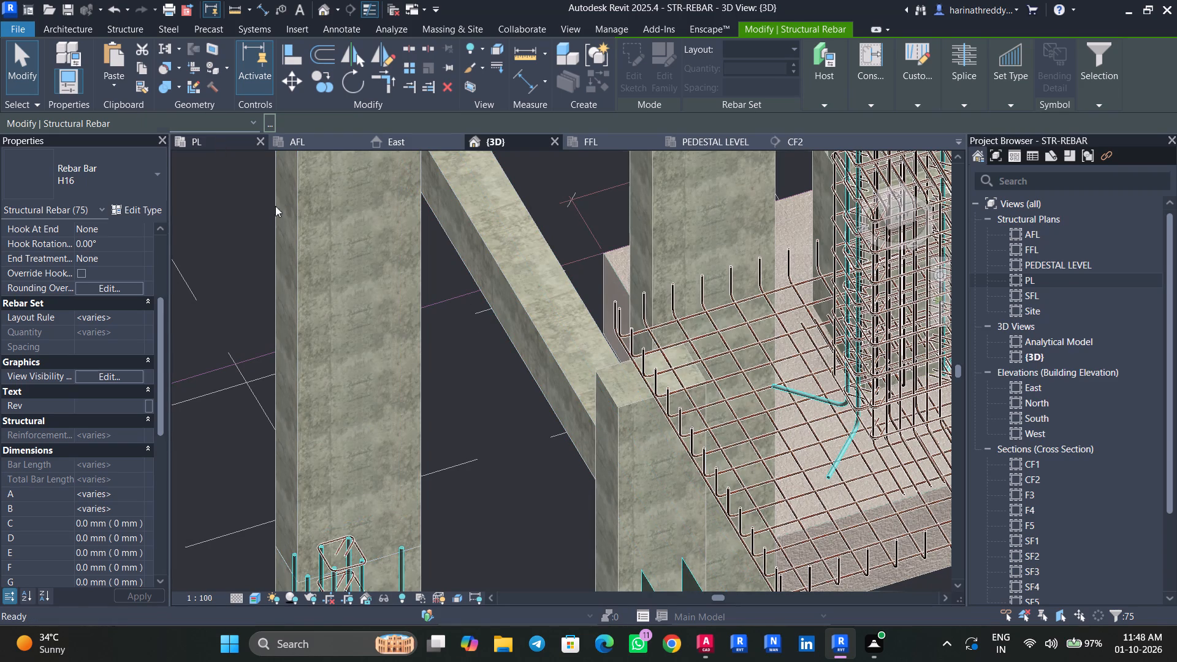
pyautogui.press('Escape')
pyautogui.press('Escape')
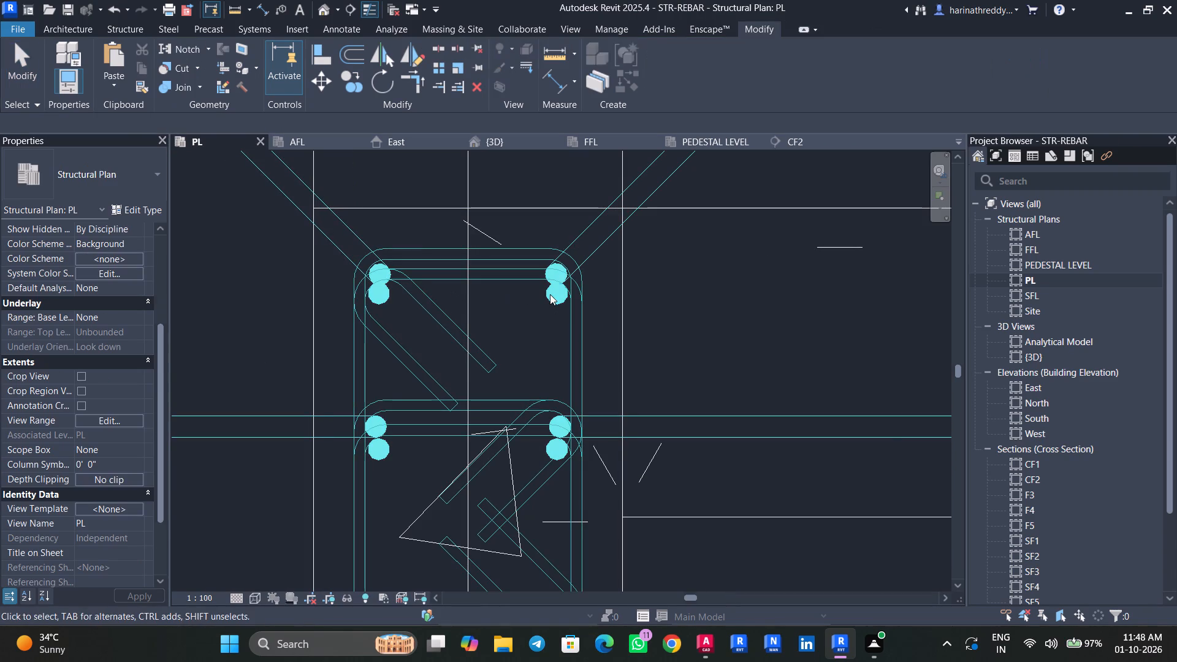
pyautogui.click(550, 294)
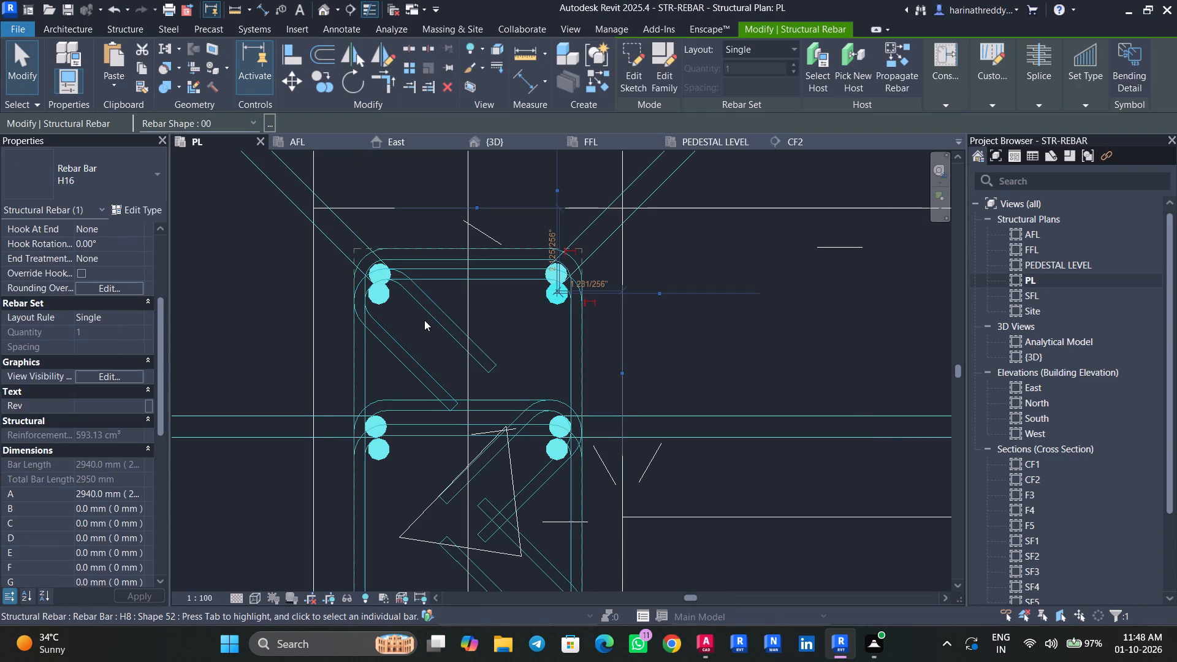
pyautogui.click(123, 373)
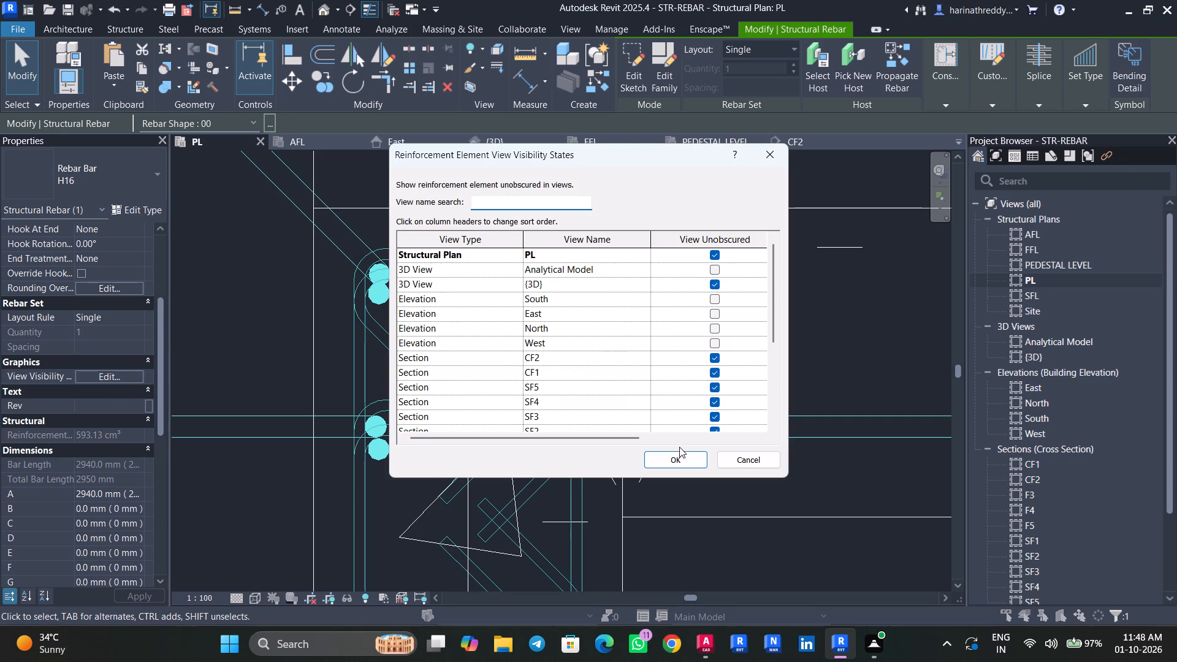
pyautogui.click(688, 457)
pyautogui.press('Escape')
pyautogui.press('Escape')
pyautogui.click(384, 294)
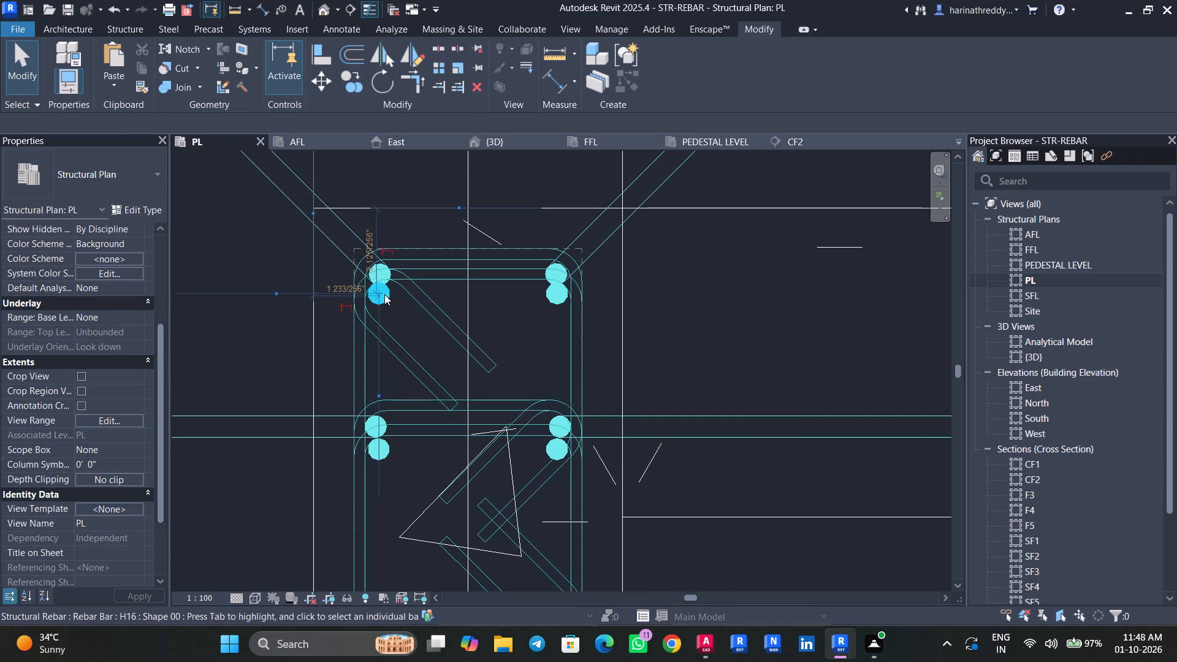
pyautogui.click(94, 368)
pyautogui.click(92, 361)
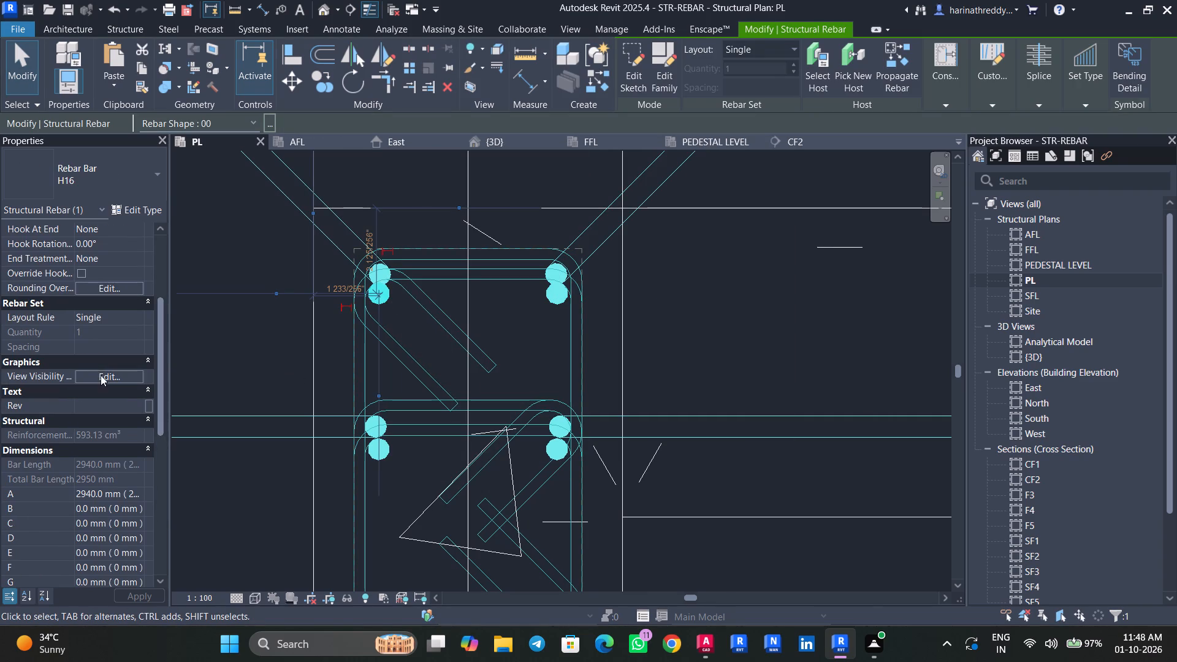
pyautogui.click(101, 376)
pyautogui.click(652, 455)
pyautogui.press('Escape')
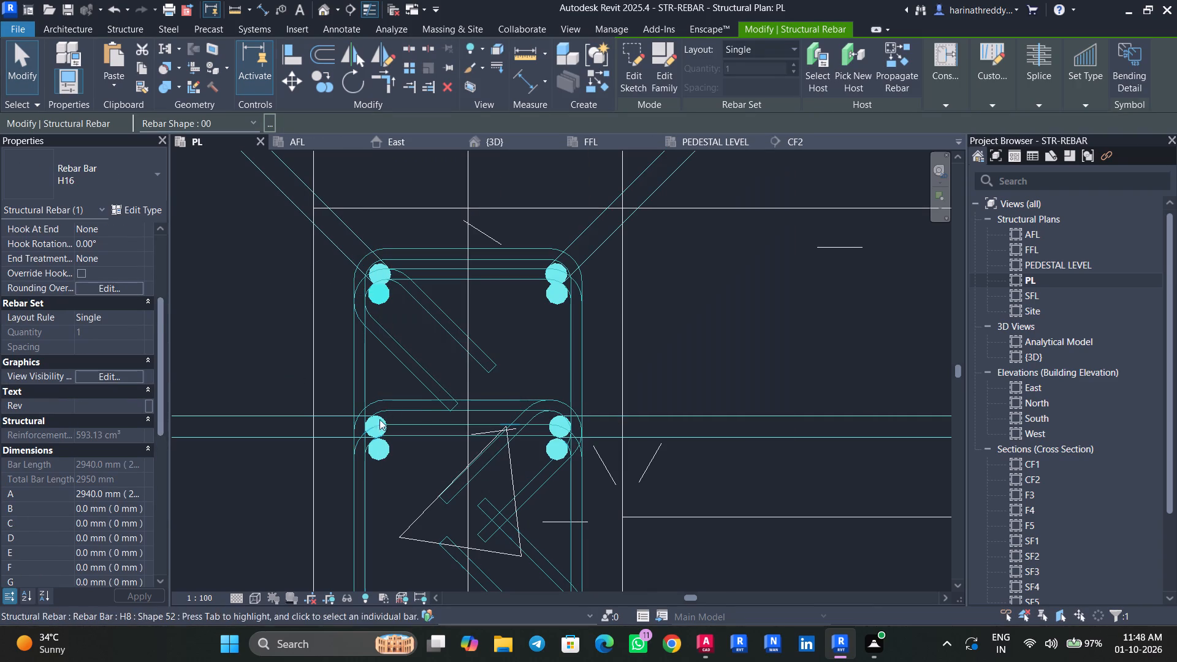
pyautogui.press('Escape')
# Select all instances of the H16 rebar from a C4 intermediate bar and review their view visibility states.
pyautogui.scroll(-1, 470, 355)
pyautogui.moveTo(470, 354); pyautogui.dragTo(468, 273, button='middle')
pyautogui.click(397, 360)
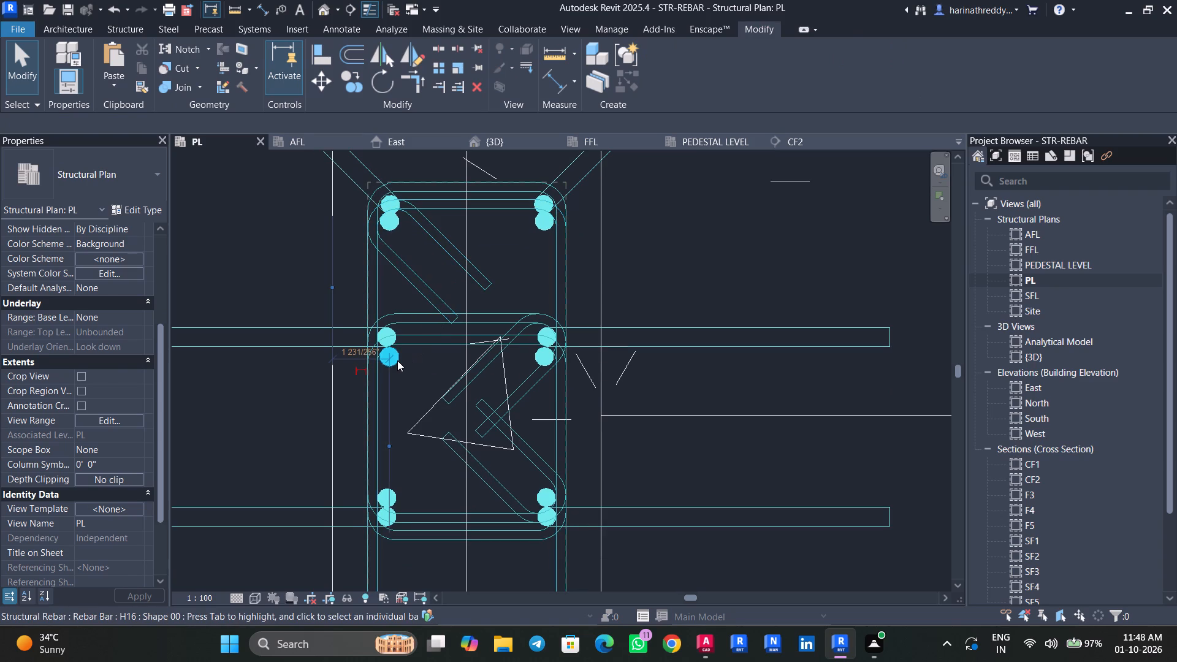
pyautogui.write('SA')
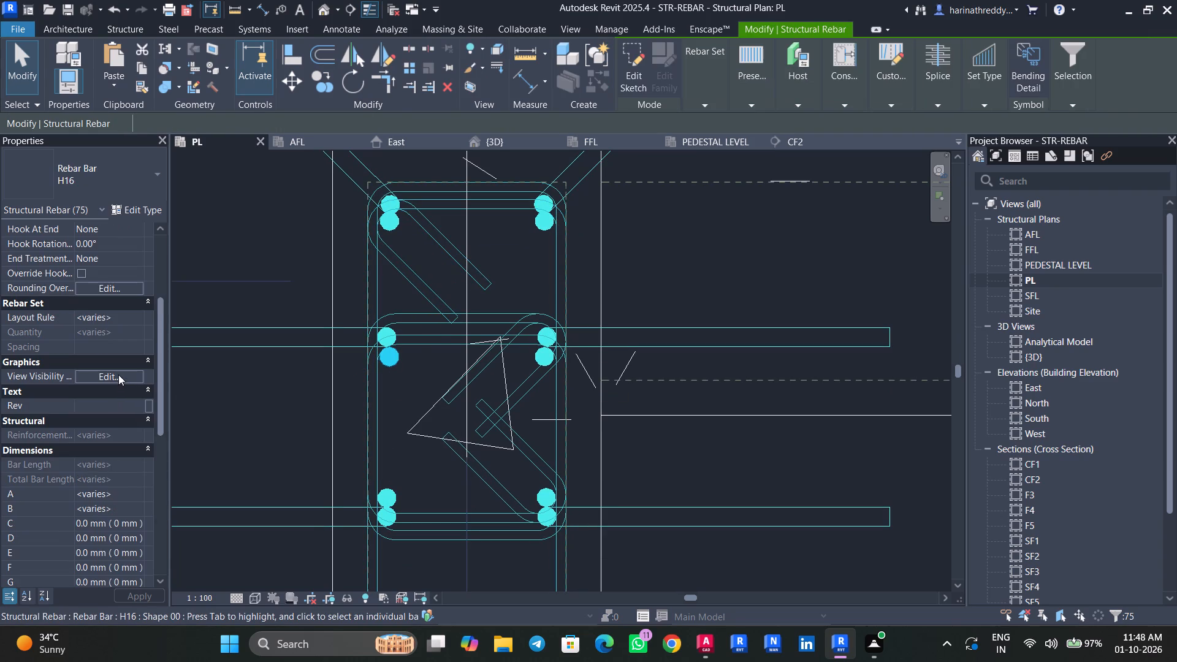
pyautogui.click(118, 374)
pyautogui.click(669, 455)
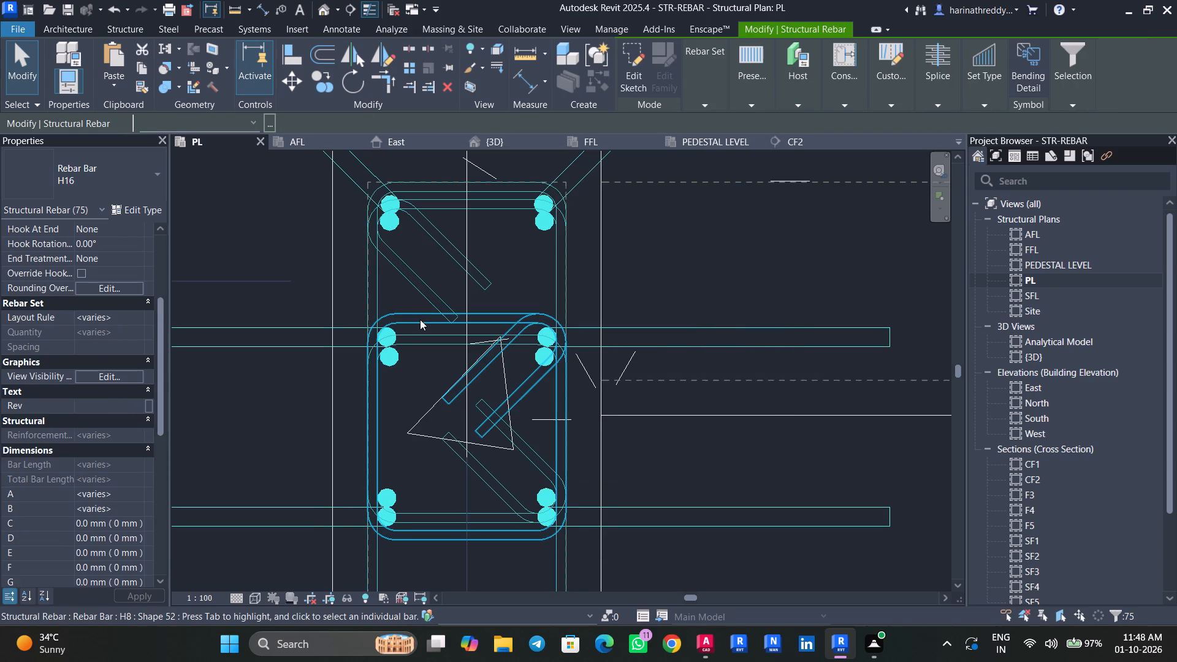
pyautogui.press('Escape')
pyautogui.press('Escape')
# Select all instances of the H8 rebar from C4's outer stirrup and review their view visibility states.
pyautogui.click(440, 213)
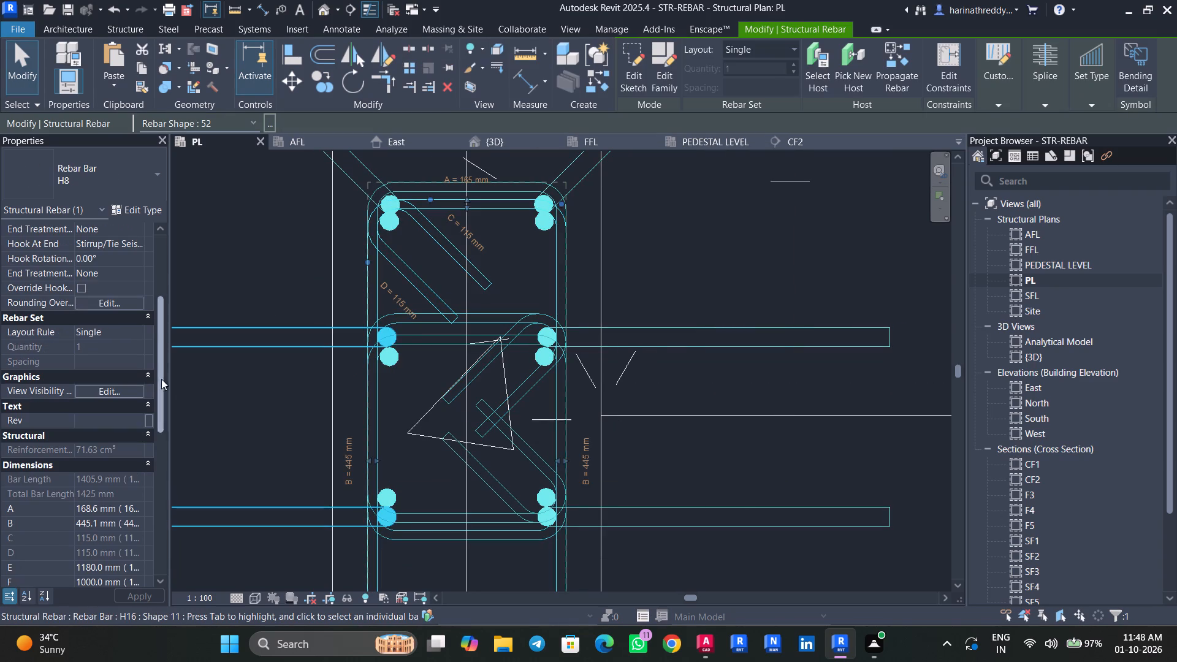
pyautogui.press('s')
pyautogui.press('a')
pyautogui.click(122, 387)
pyautogui.click(120, 377)
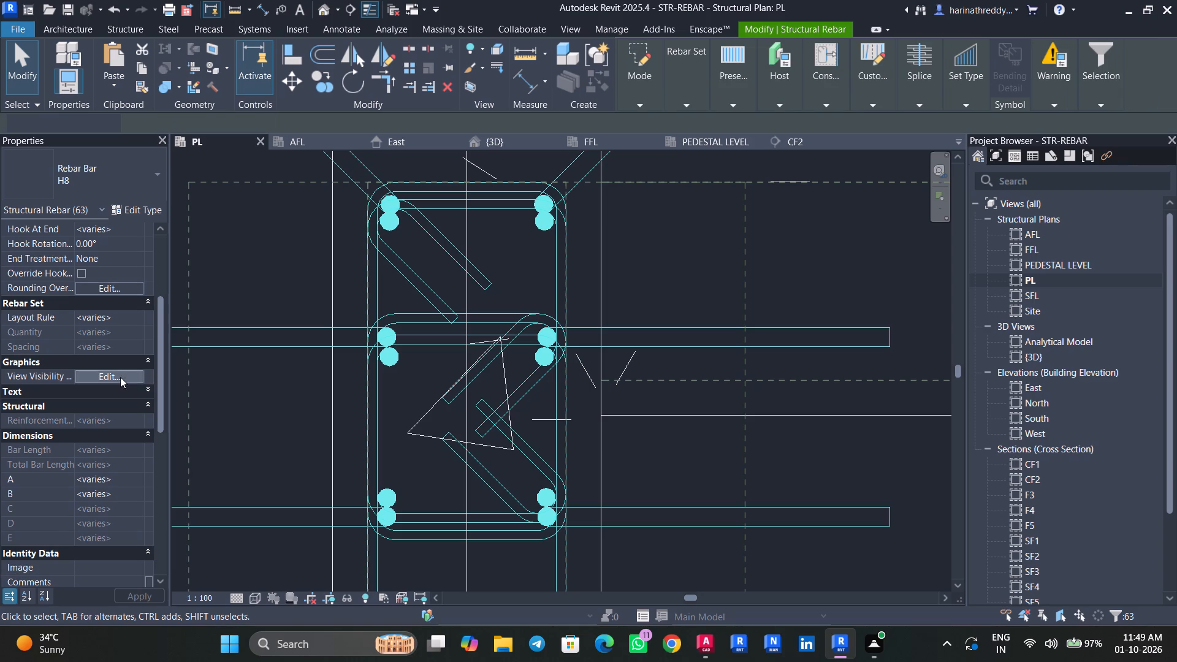
pyautogui.click(674, 458)
# Examine the H8 stirrups along the columns in the {3D} view to find where they are missing.
pyautogui.scroll(-2, 480, 198)
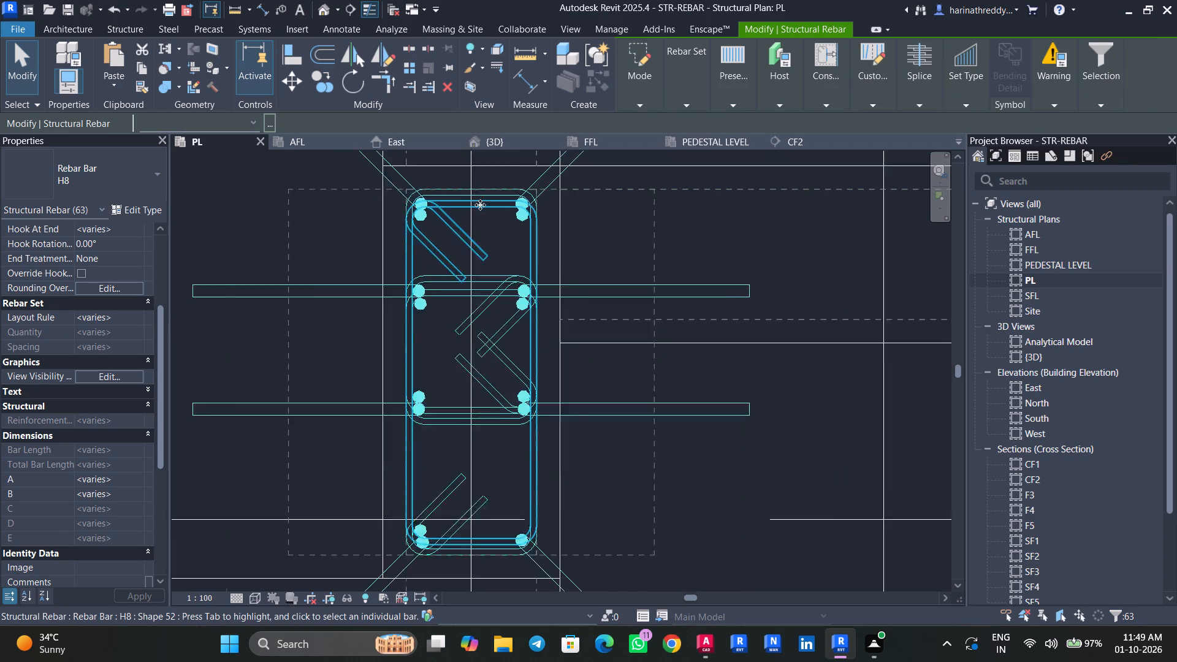
pyautogui.scroll(-3, 480, 205)
pyautogui.scroll(1, 481, 201)
pyautogui.scroll(-1, 481, 201)
pyautogui.scroll(1, 481, 201)
pyautogui.scroll(-1, 481, 201)
pyautogui.click(490, 148)
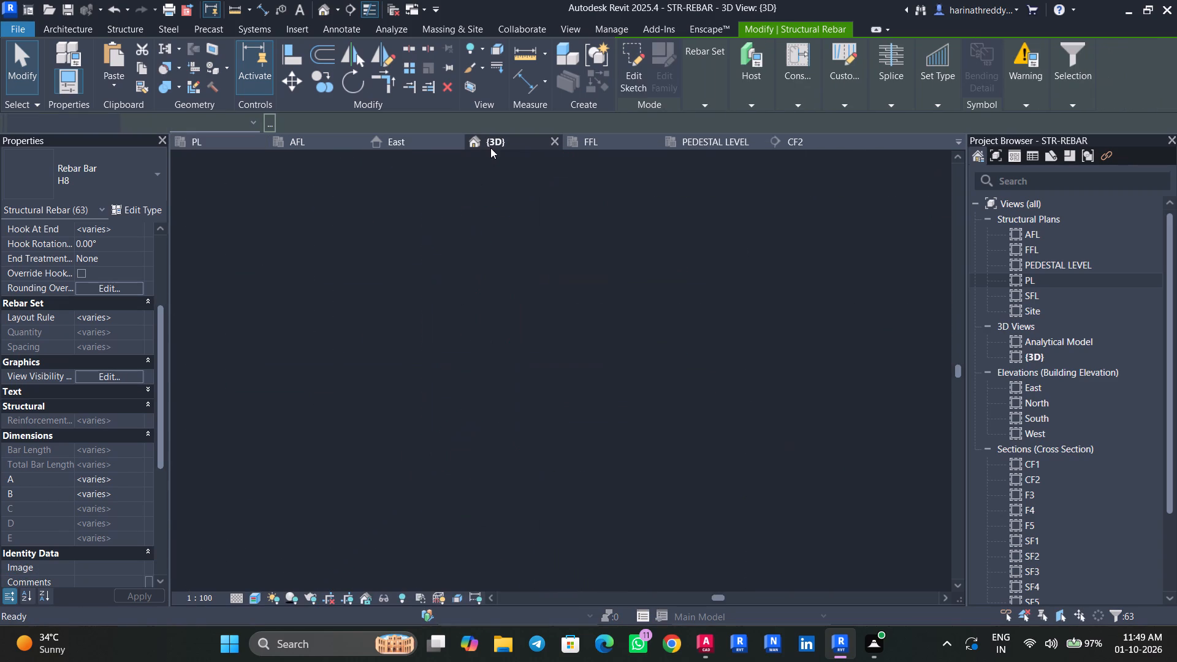
pyautogui.scroll(-8, 475, 359)
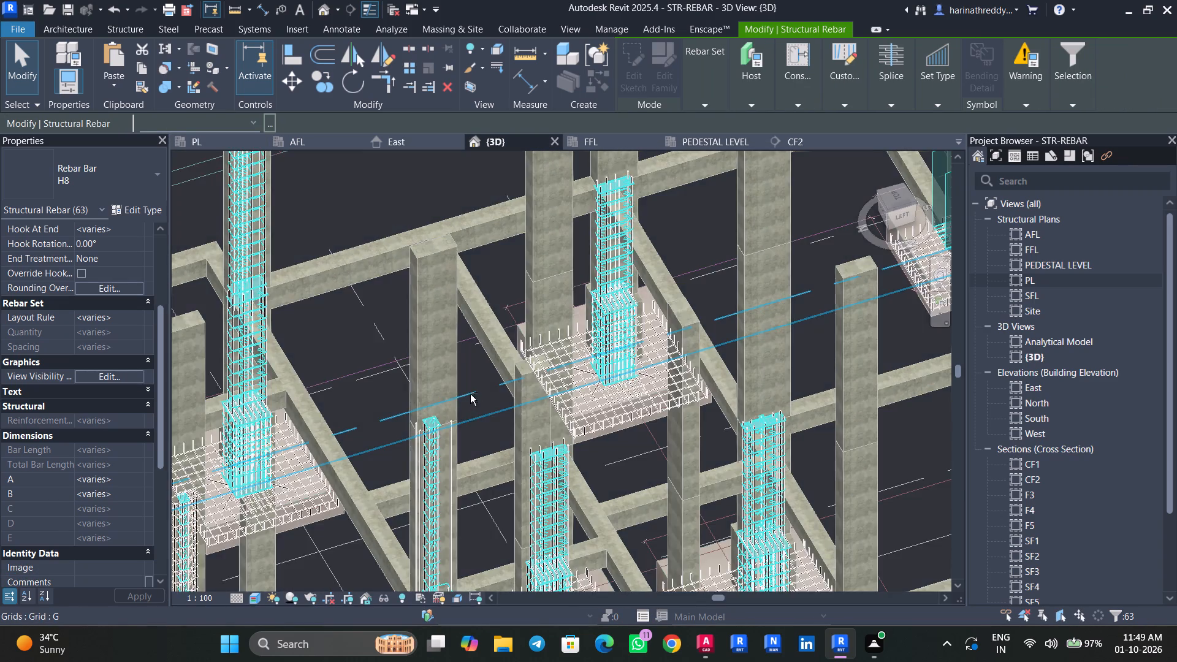
pyautogui.keyDown('shift'); pyautogui.moveTo(468, 394); pyautogui.dragTo(440, 370, button='middle'); pyautogui.keyUp('shift')
pyautogui.scroll(-1, 354, 344)
pyautogui.scroll(8, 354, 344)
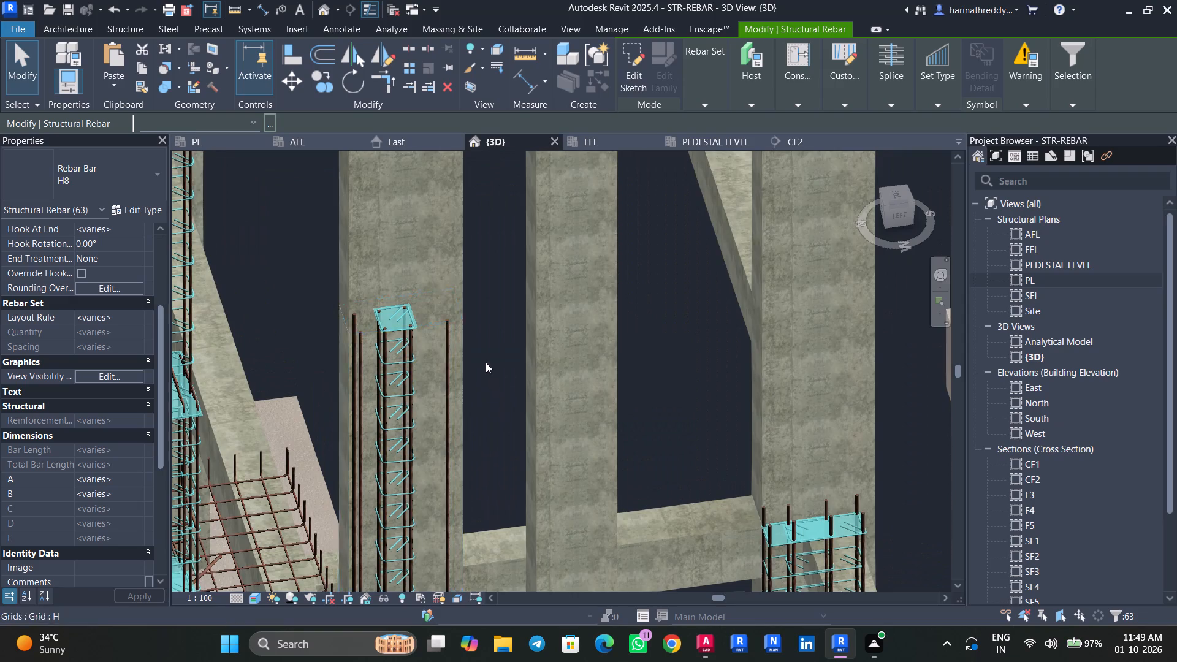
pyautogui.moveTo(486, 362); pyautogui.dragTo(475, 112, button='middle')
pyautogui.scroll(-3, 461, 276)
pyautogui.press('Escape')
pyautogui.press('Escape')
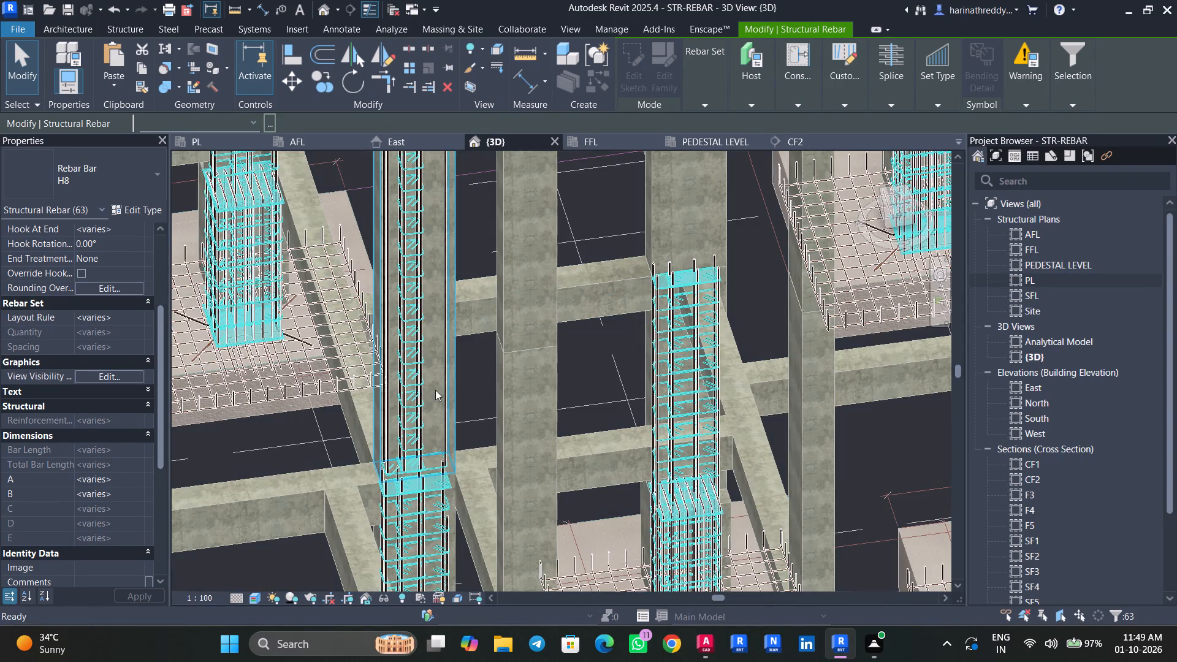
pyautogui.press('Escape')
# Set the single outer H8 stirrup at the base of C4's upper bars to a Maximum Spacing layout at 8".
pyautogui.scroll(7, 411, 468)
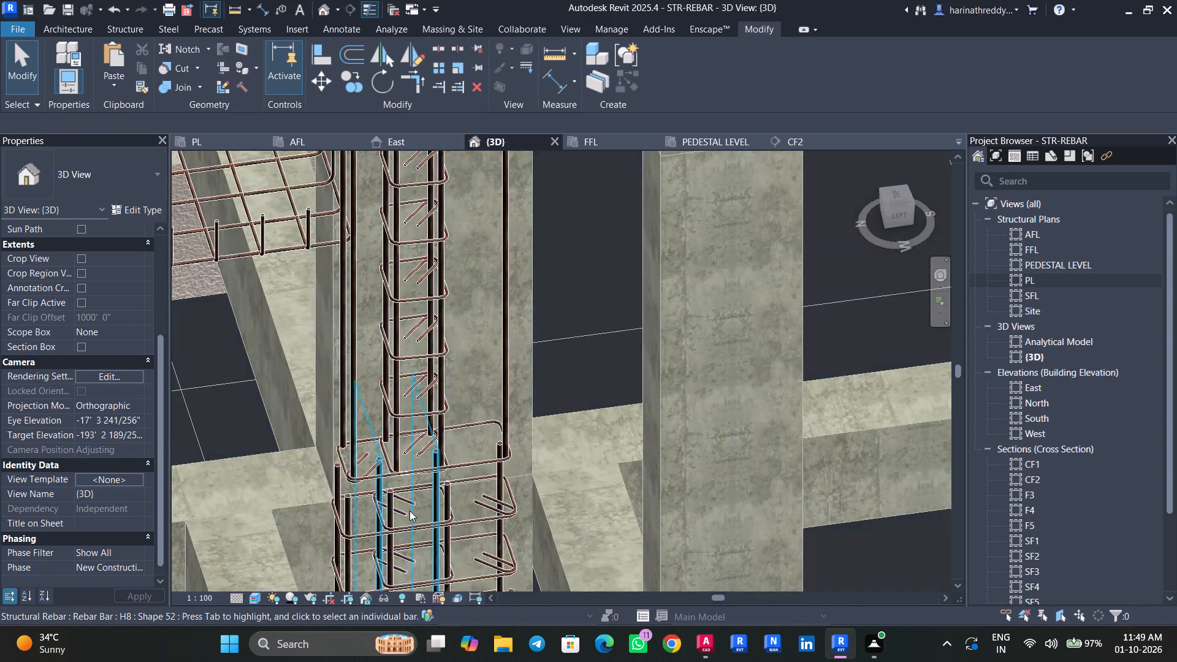
pyautogui.scroll(-4, 409, 511)
pyautogui.scroll(1, 409, 511)
pyautogui.moveTo(408, 509); pyautogui.dragTo(402, 560, button='middle')
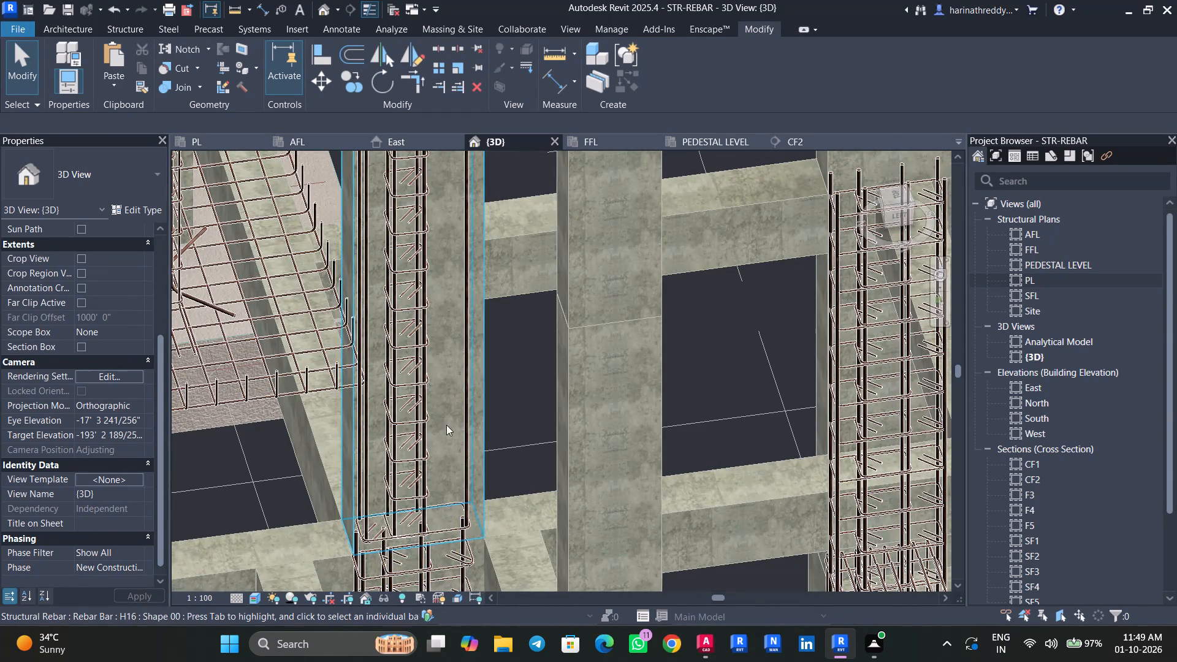
pyautogui.click(447, 528)
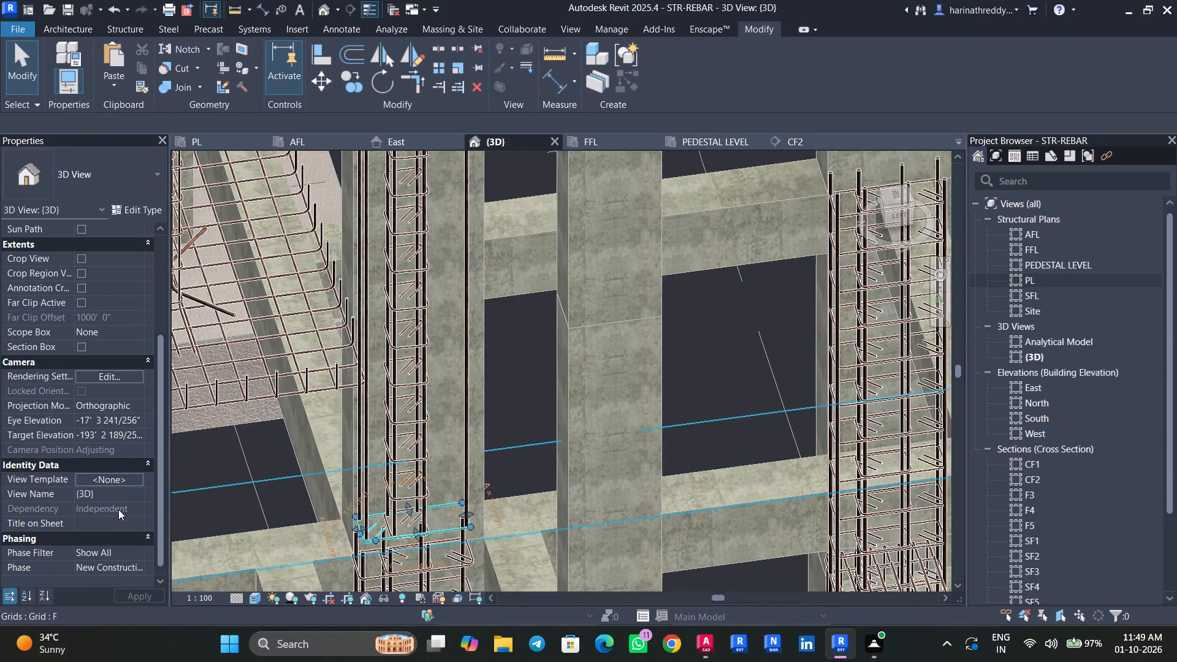
pyautogui.click(137, 331)
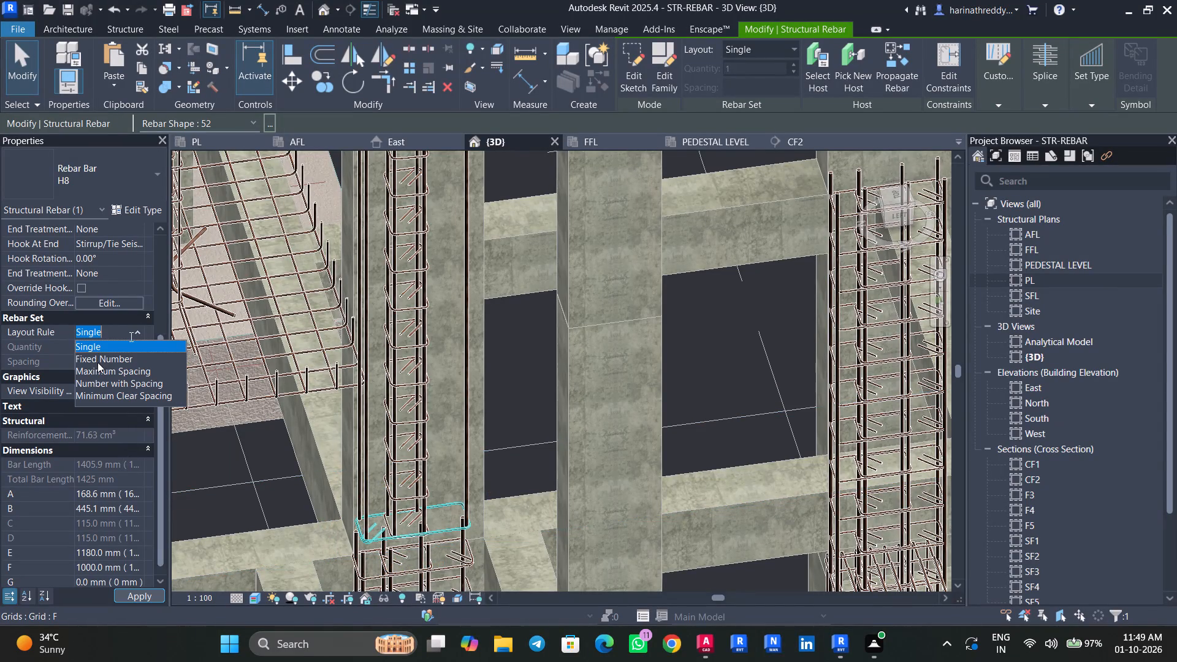
pyautogui.click(103, 368)
pyautogui.click(114, 360)
pyautogui.moveTo(123, 360); pyautogui.dragTo(46, 359)
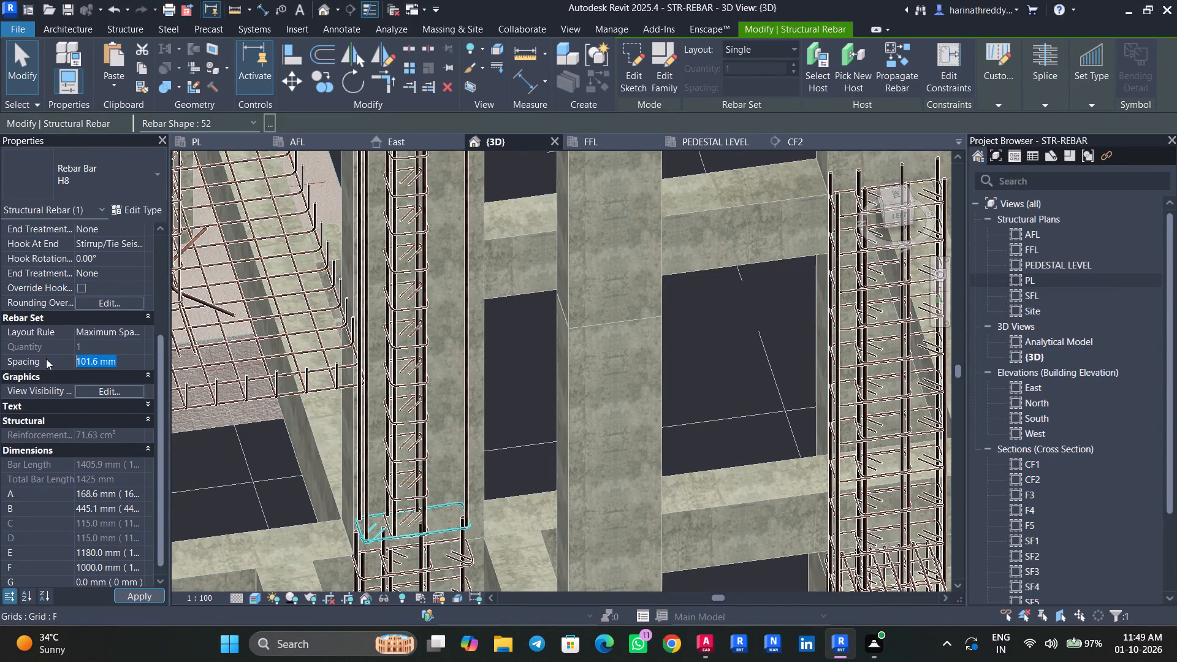
pyautogui.write('8"')
pyautogui.press('Return')
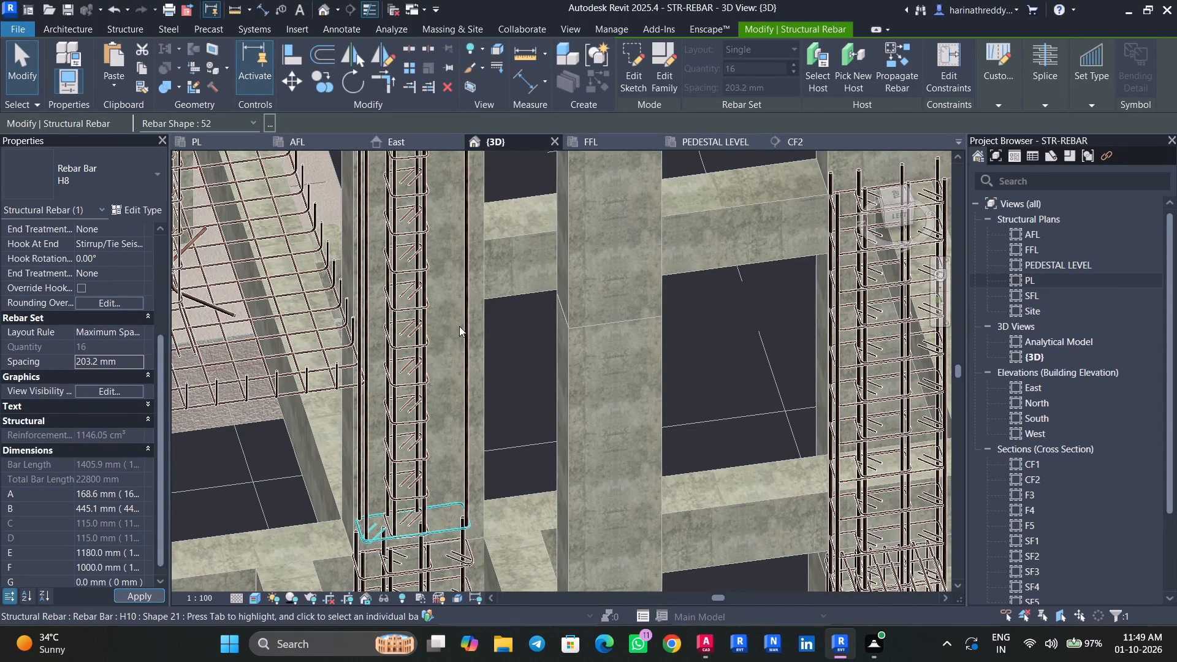
pyautogui.moveTo(503, 318); pyautogui.dragTo(516, 495, button='middle')
pyautogui.moveTo(510, 245); pyautogui.dragTo(519, 504, button='middle')
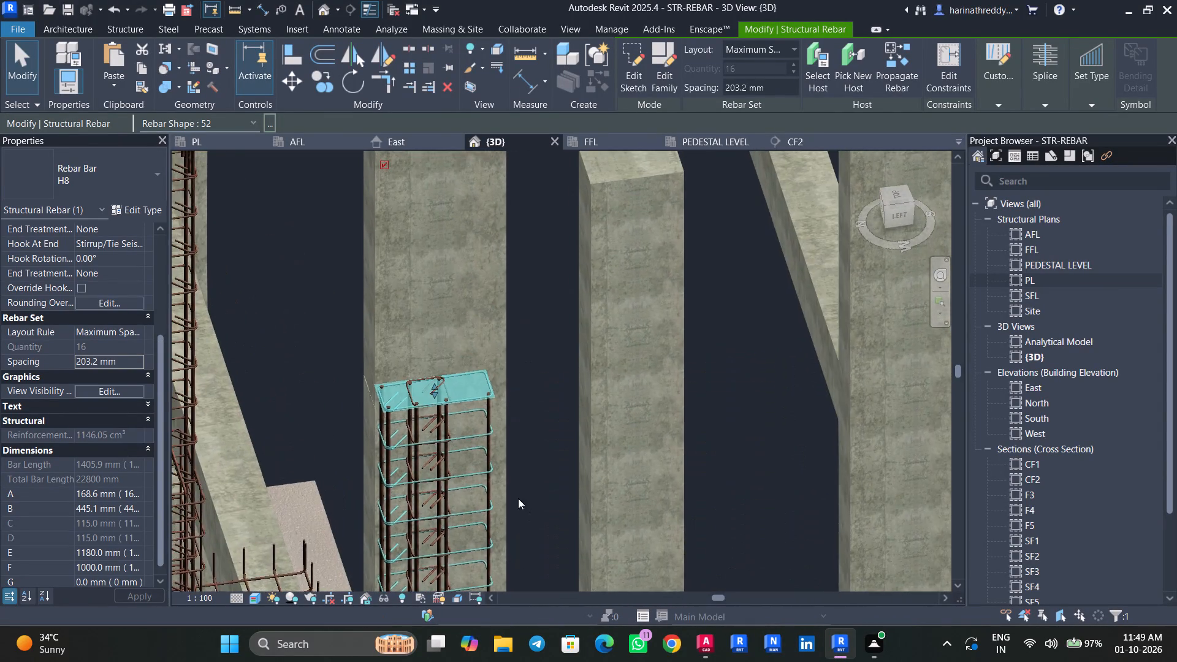
pyautogui.scroll(10, 423, 397)
pyautogui.press('Escape')
pyautogui.press('Escape')
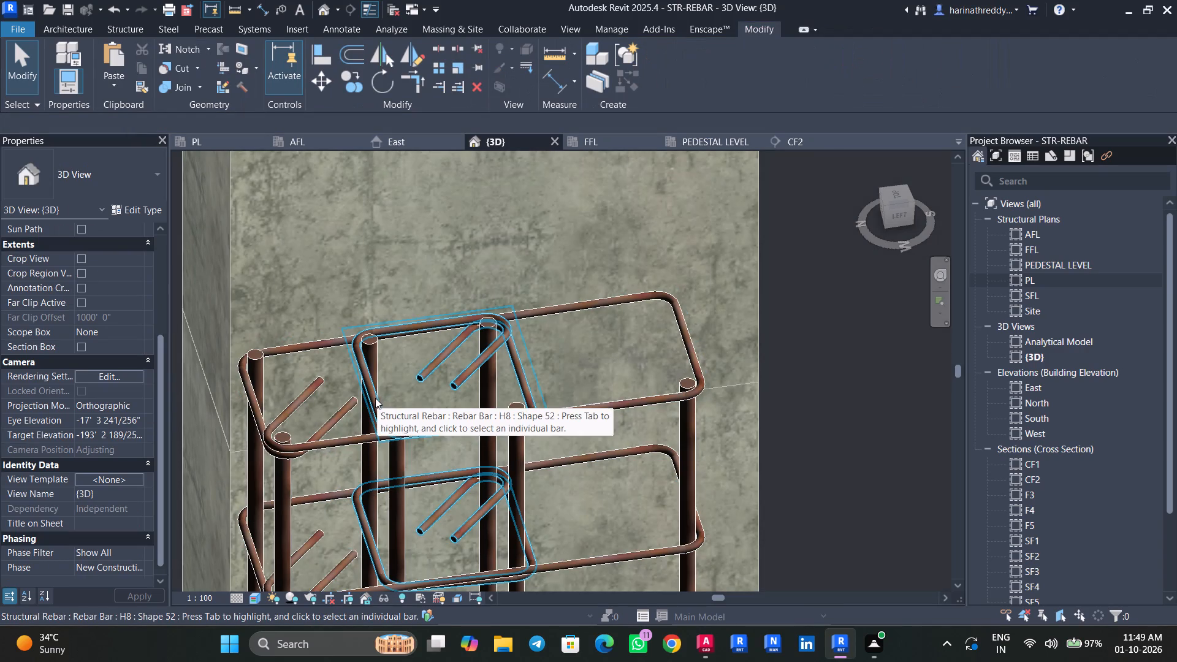
# Check the spacing of C4's inner H8 stirrup set and examine the top of the column cages in 3D.
pyautogui.click(372, 400)
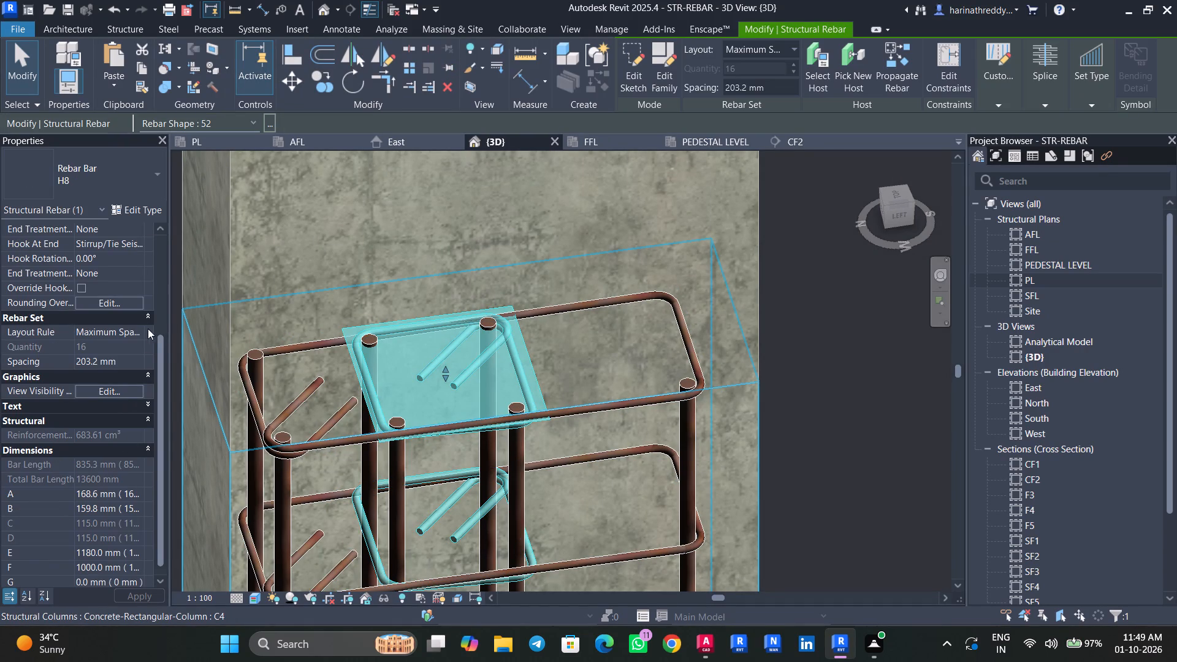
pyautogui.click(129, 367)
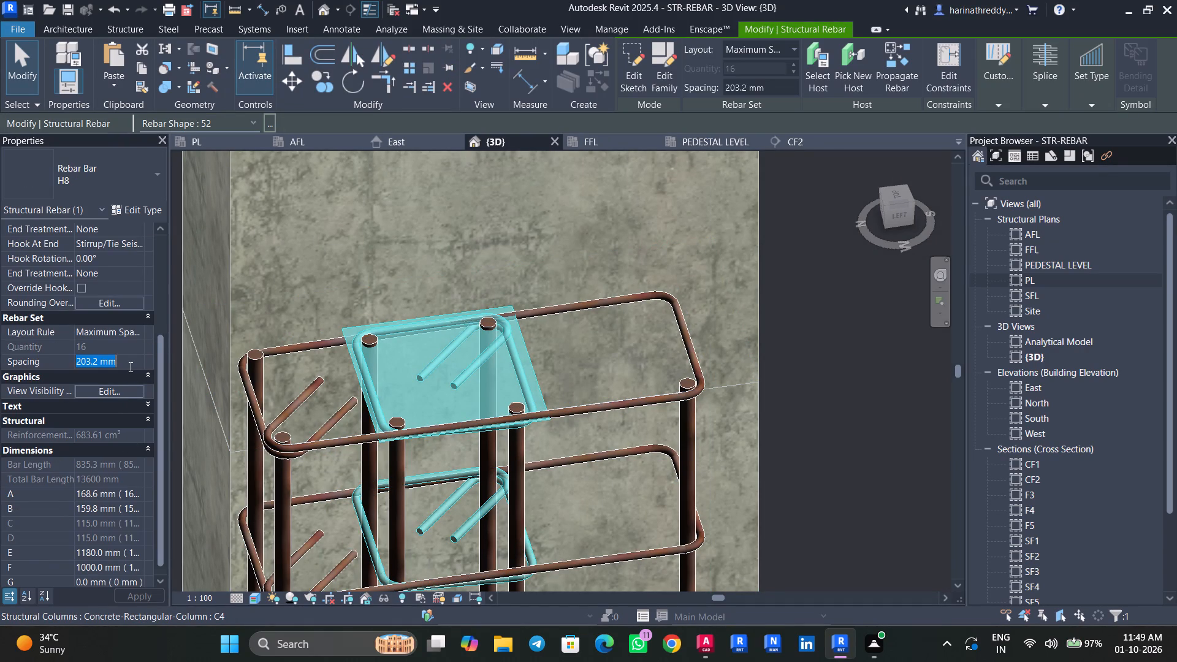
pyautogui.press('Escape')
pyautogui.press('Escape')
pyautogui.press('Escape')
pyautogui.press('Escape')
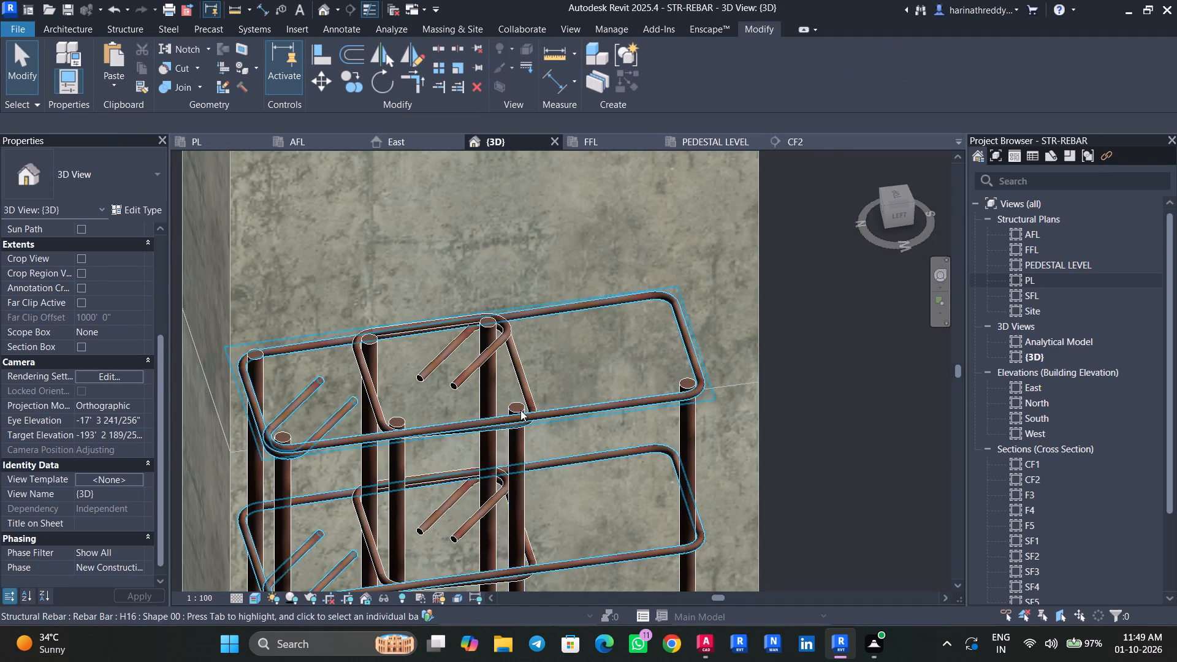
pyautogui.scroll(-6, 763, 418)
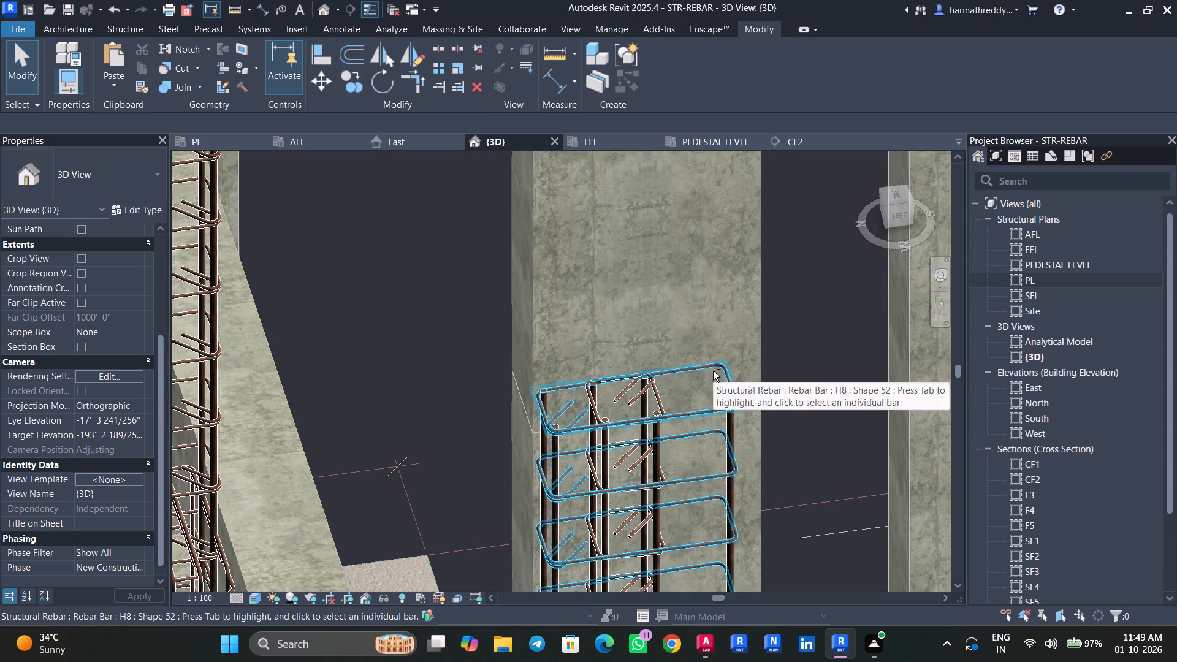
pyautogui.keyDown('shift'); pyautogui.moveTo(713, 371); pyautogui.dragTo(713, 400, button='middle'); pyautogui.keyUp('shift')
pyautogui.moveTo(713, 412); pyautogui.dragTo(578, 148, button='middle')
pyautogui.scroll(4, 568, 323)
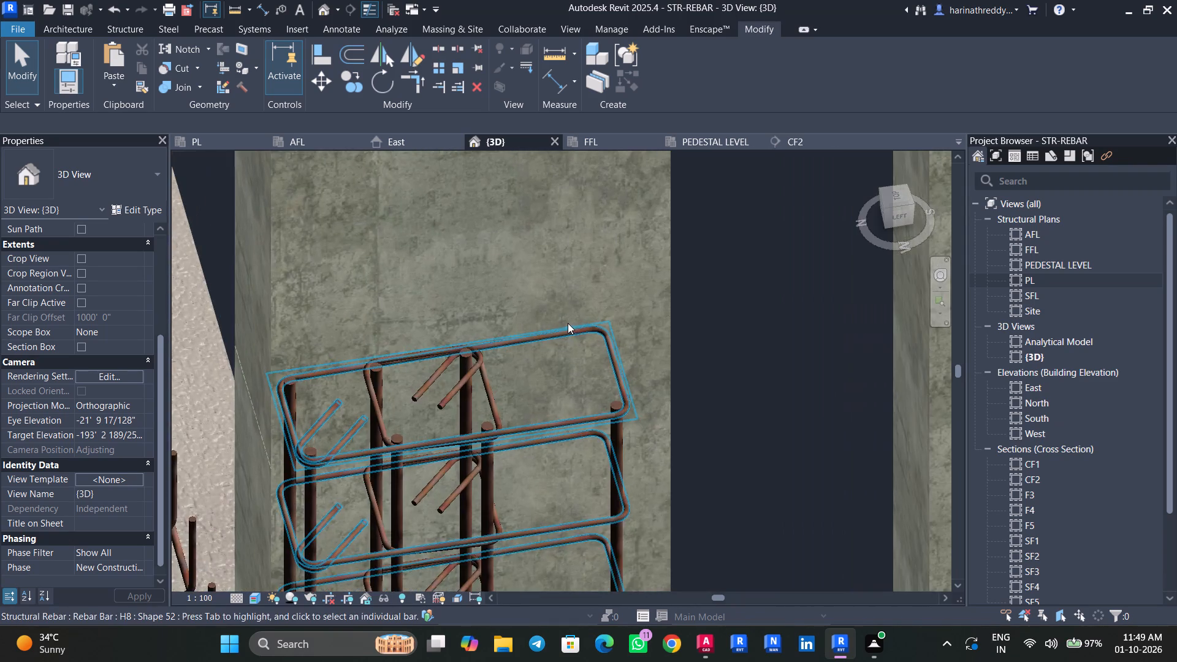
pyautogui.keyDown('shift'); pyautogui.moveTo(568, 325); pyautogui.dragTo(565, 338, button='middle'); pyautogui.keyUp('shift')
pyautogui.moveTo(549, 362); pyautogui.dragTo(569, 279, button='middle')
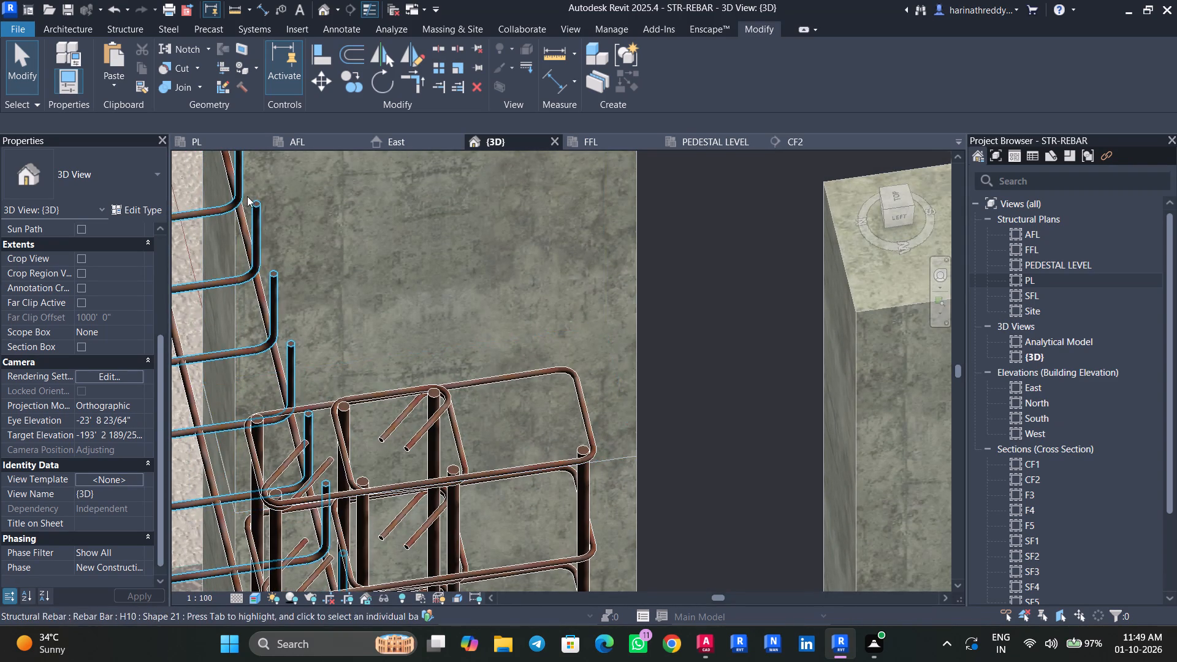
# In the PL plan, check the view visibility states of C4's outer H8 stirrup set.
pyautogui.click(240, 141)
pyautogui.scroll(2, 455, 219)
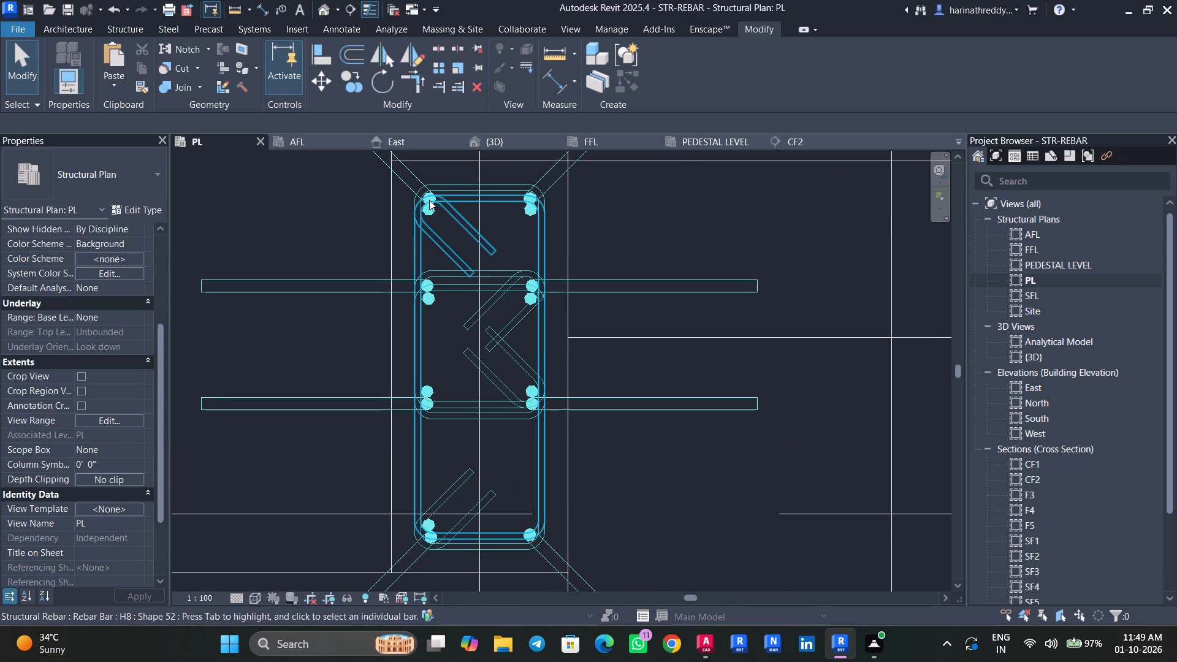
pyautogui.click(429, 208)
pyautogui.scroll(3, 435, 215)
pyautogui.click(125, 388)
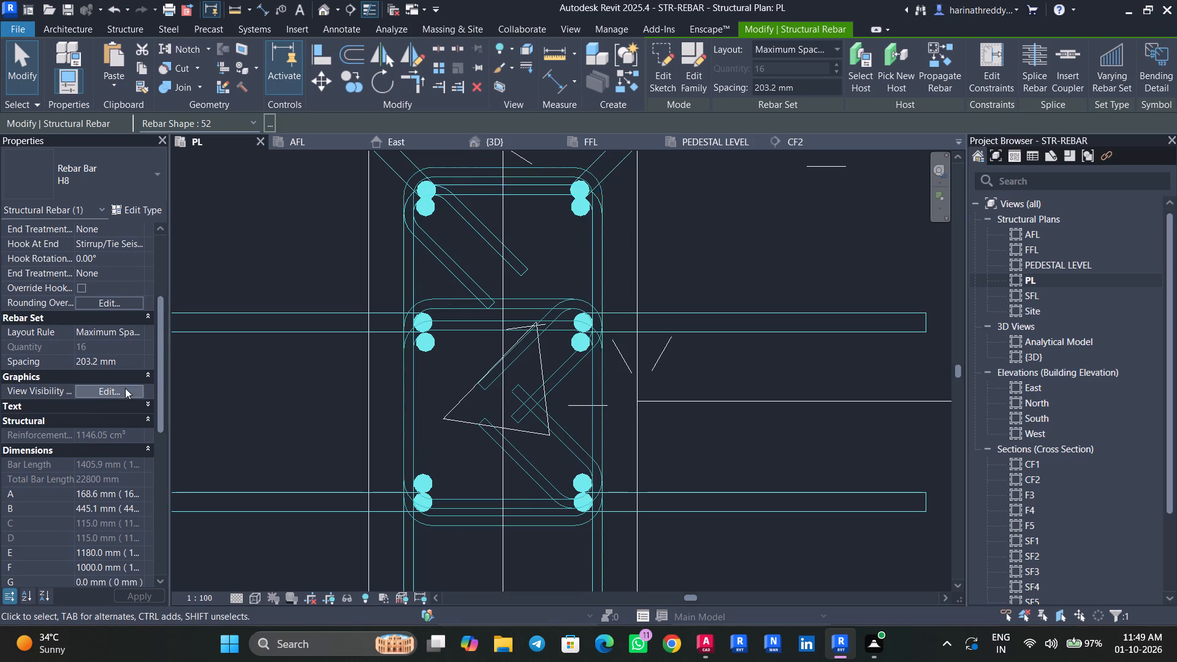
pyautogui.click(744, 457)
pyautogui.press('Escape')
pyautogui.press('Escape')
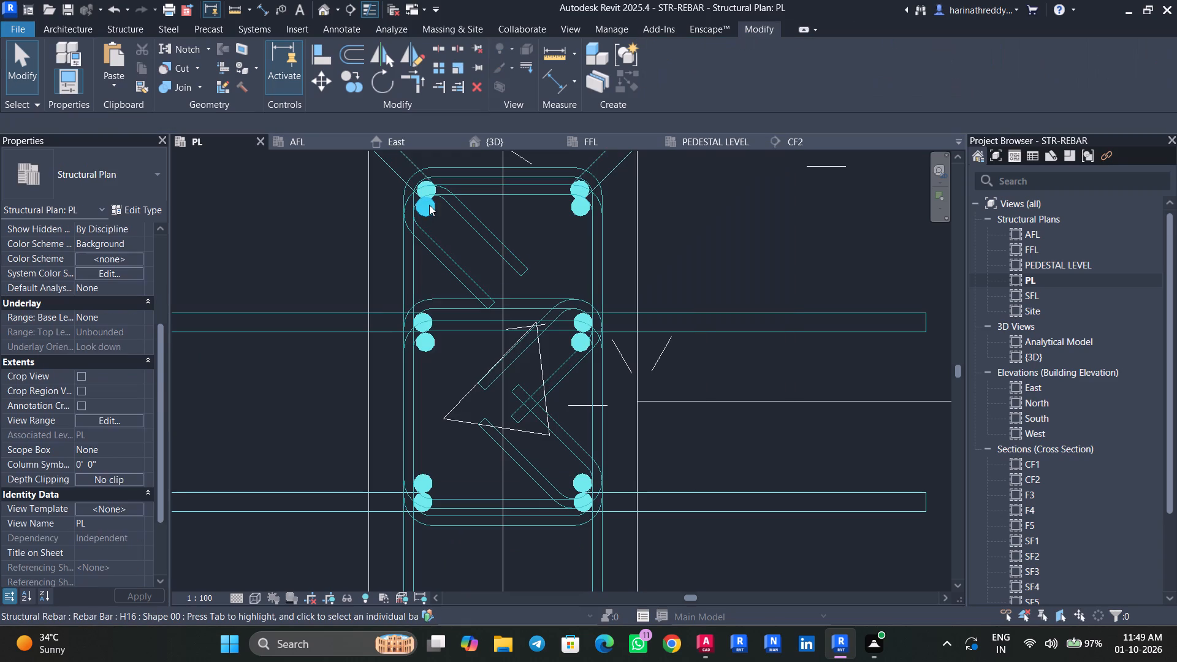
# In the PL plan, delete the lower H16 bar of the lapped pair at C4's upper-left corner.
pyautogui.click(429, 207)
pyautogui.scroll(3, 435, 210)
pyautogui.moveTo(435, 210); pyautogui.dragTo(436, 307, button='middle')
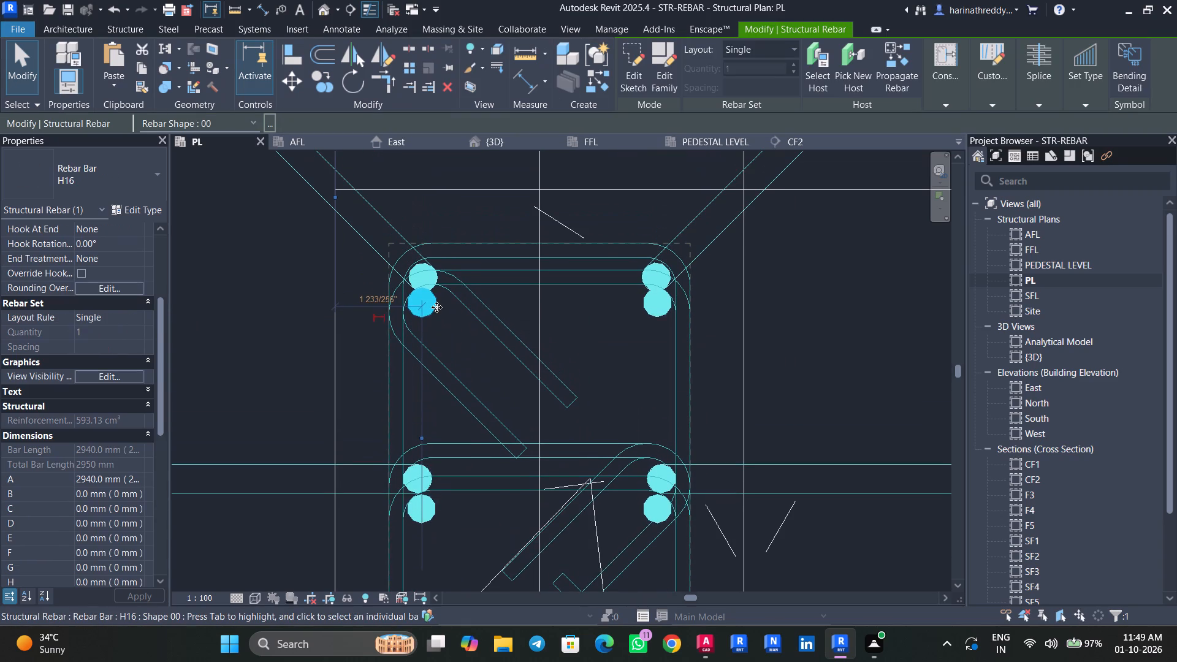
pyautogui.press('Delete')
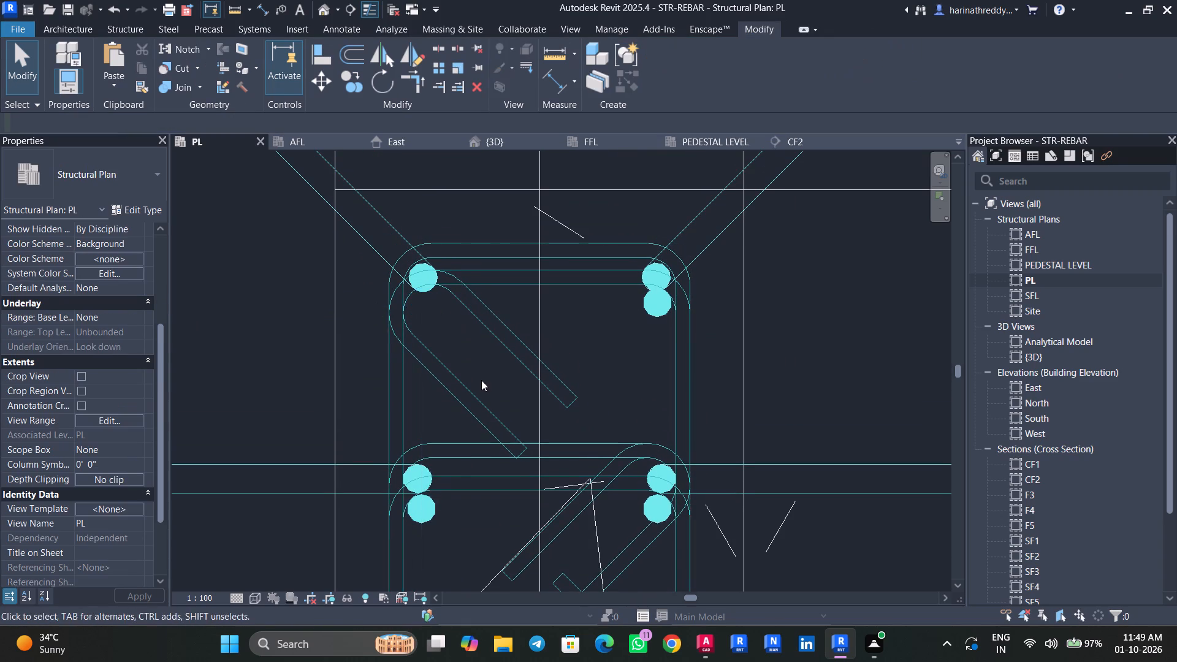
# Place a single straight H16 bar, shape 00 and perpendicular to cover, just below the remaining bar at C4's upper-left corner.
pyautogui.click(745, 333)
pyautogui.click(783, 72)
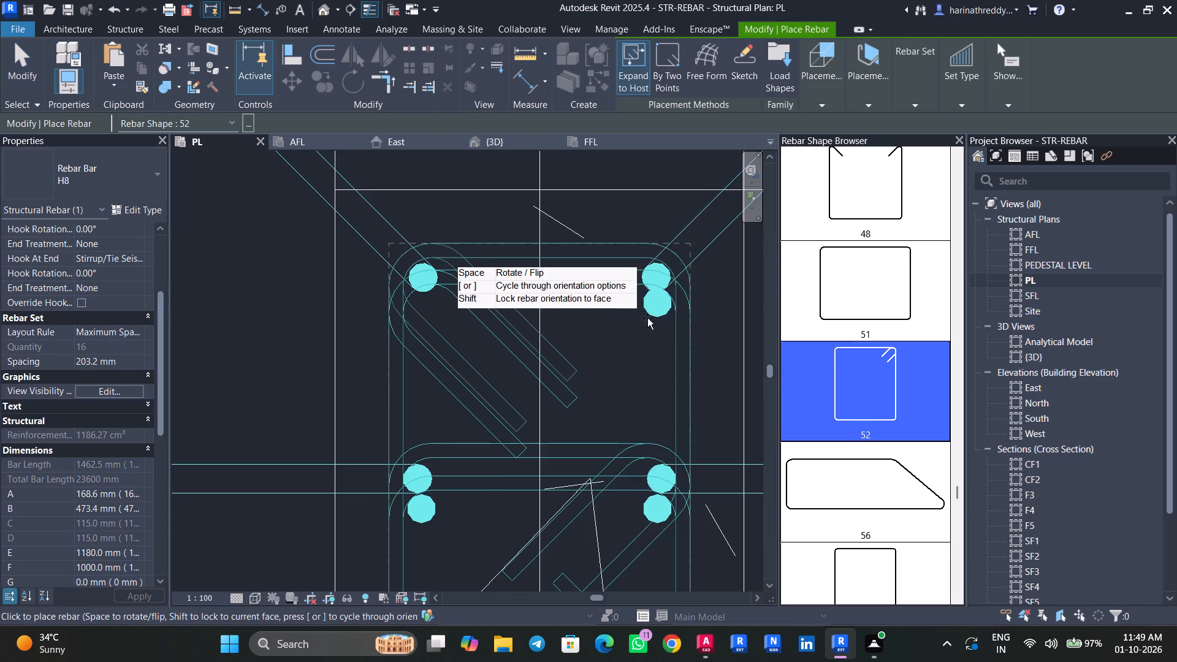
pyautogui.scroll(4, 847, 327)
pyautogui.moveTo(959, 466); pyautogui.dragTo(983, 162)
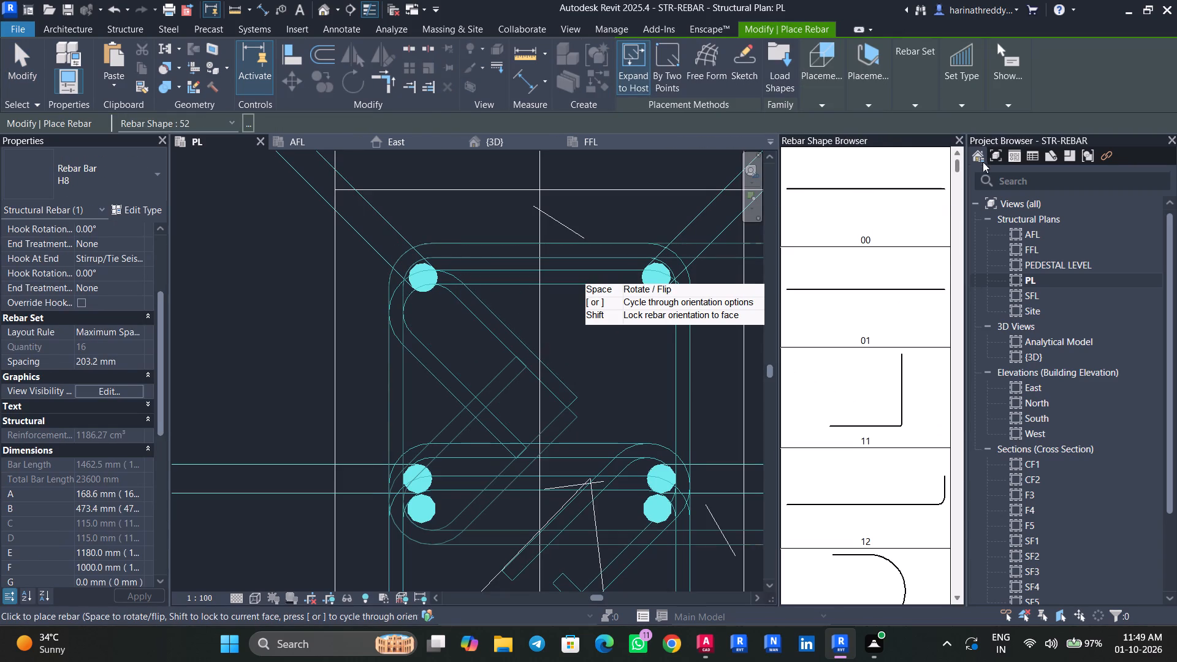
pyautogui.moveTo(983, 162); pyautogui.dragTo(981, 154)
pyautogui.click(866, 186)
pyautogui.click(110, 189)
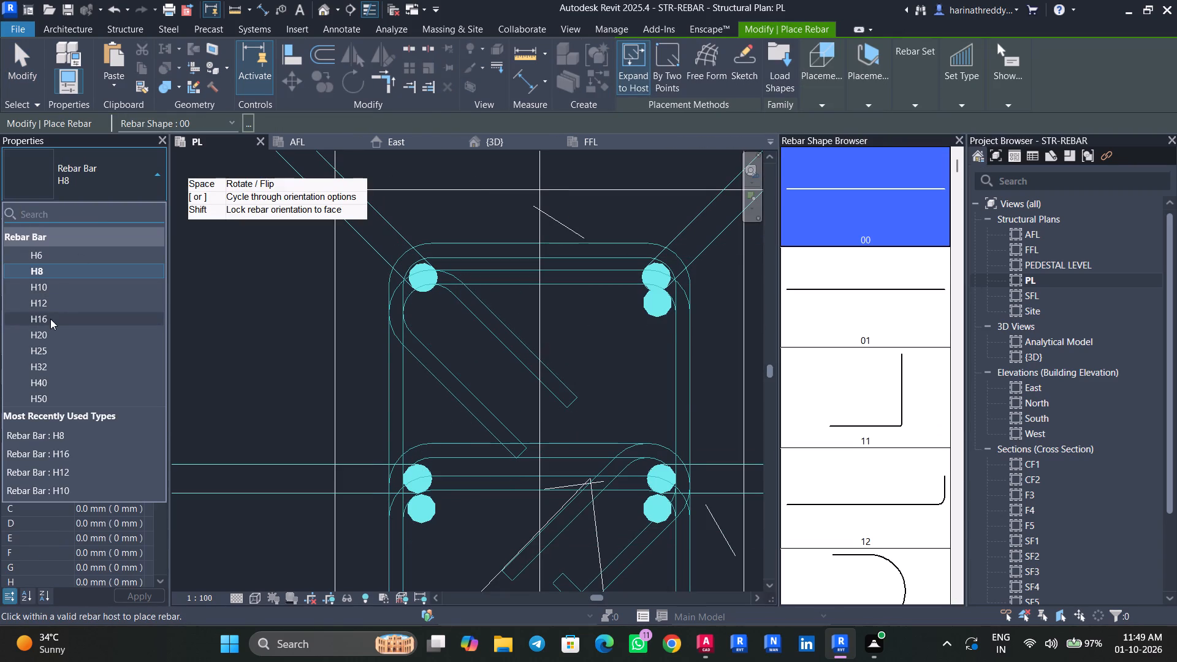
pyautogui.click(49, 321)
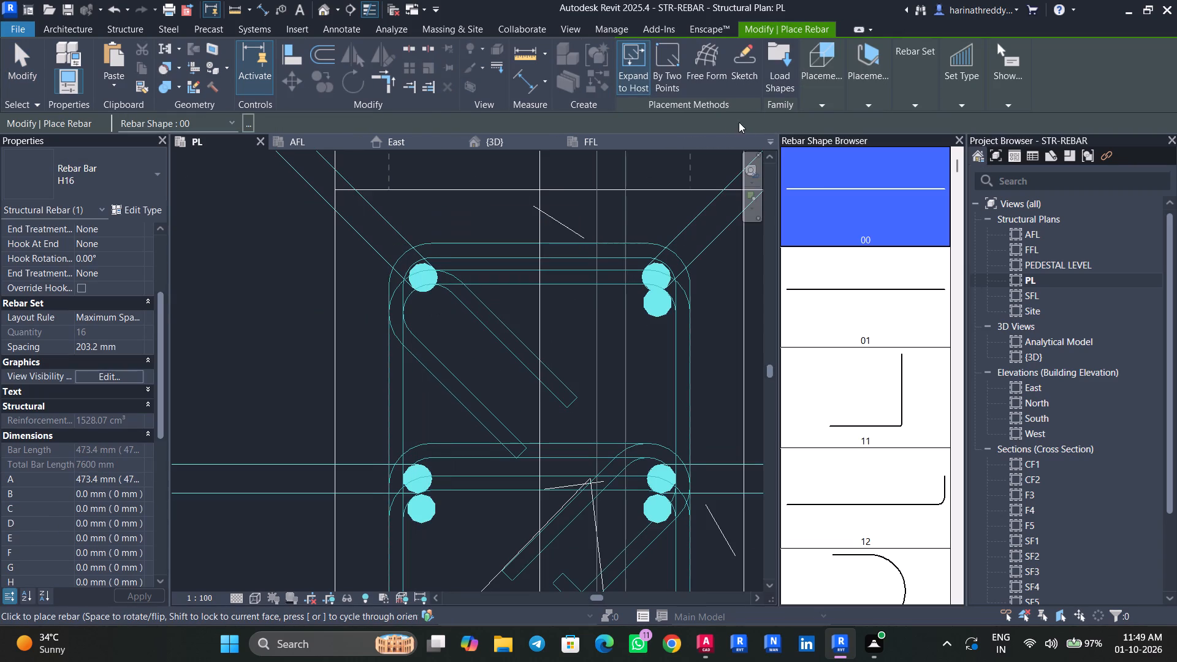
pyautogui.click(870, 105)
pyautogui.click(872, 135)
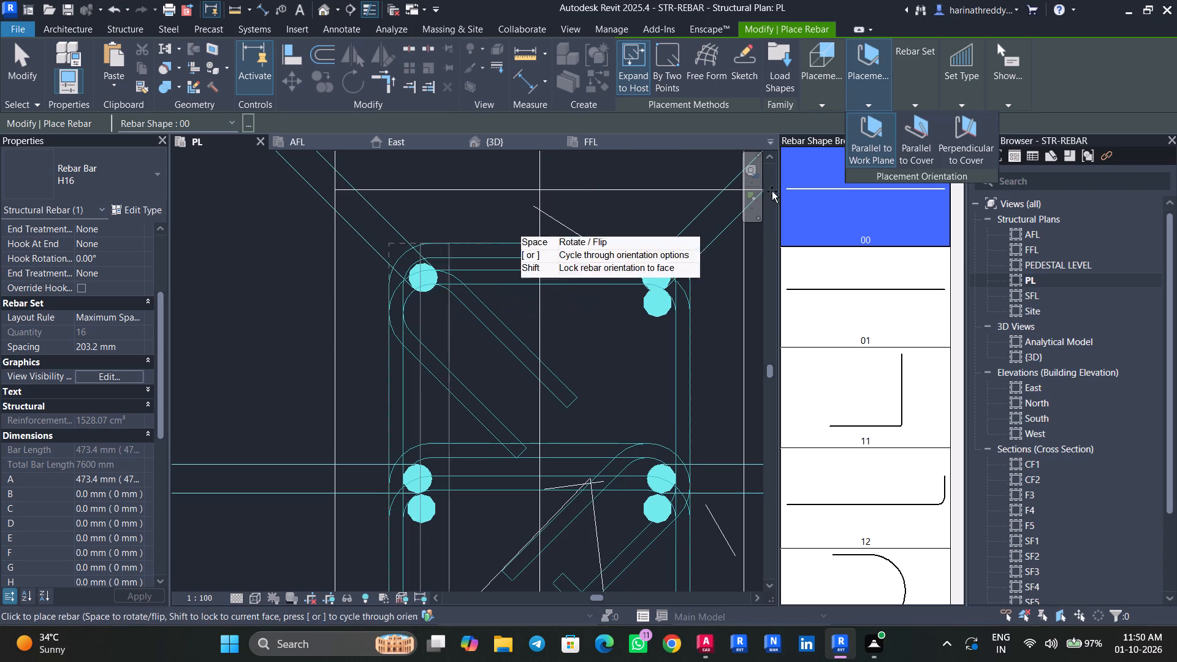
pyautogui.click(872, 93)
pyautogui.click(987, 135)
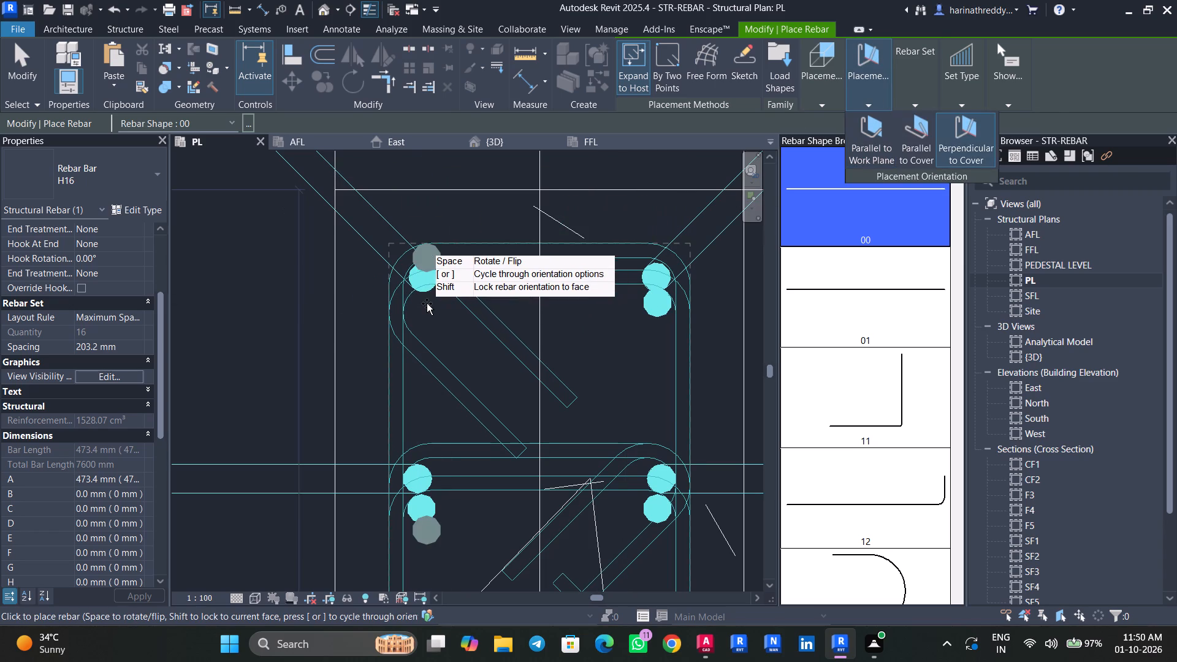
pyautogui.click(137, 318)
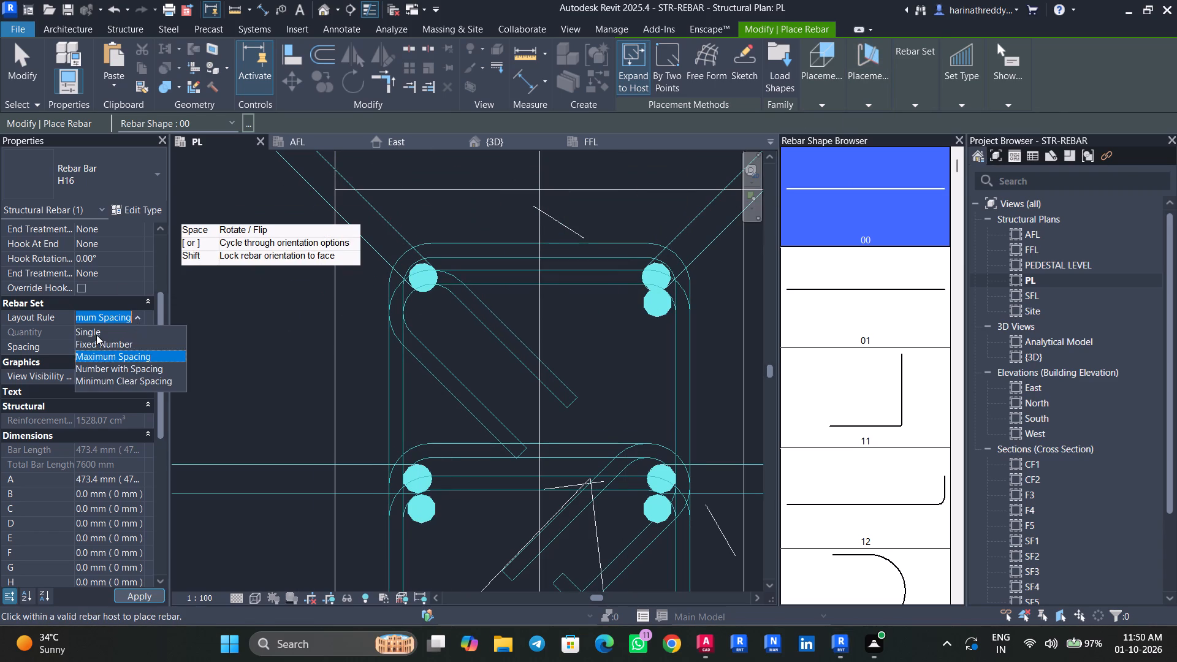
pyautogui.click(96, 333)
pyautogui.scroll(4, 424, 305)
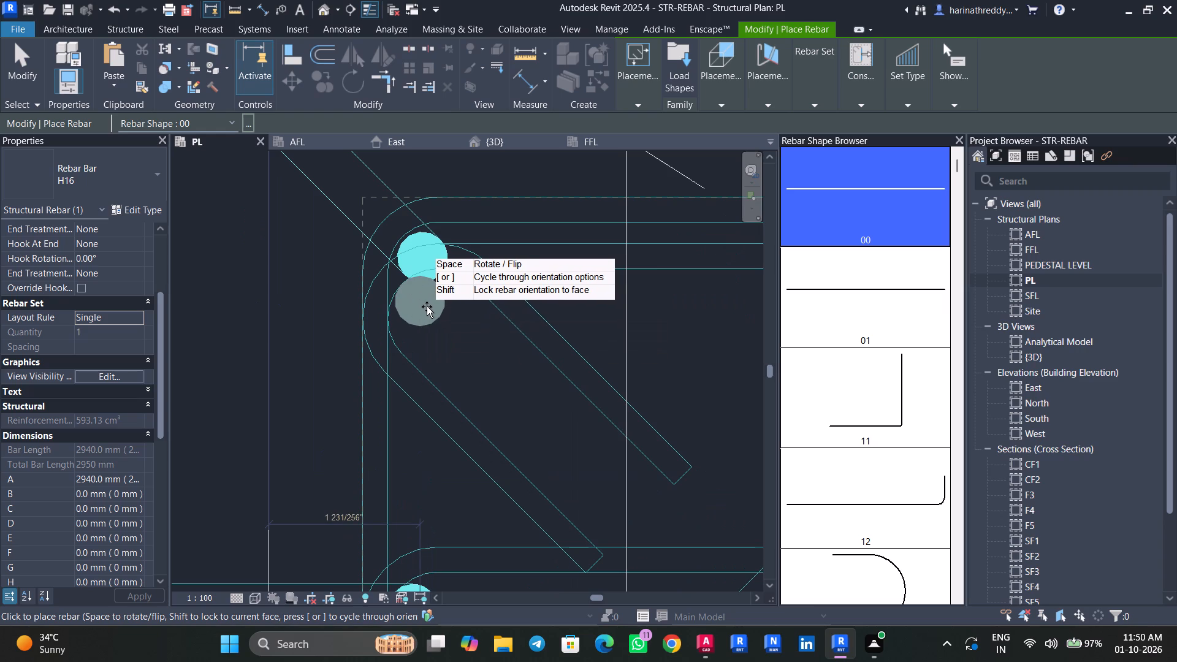
pyautogui.click(427, 306)
pyautogui.press('Escape')
pyautogui.press('Escape')
pyautogui.press('Escape')
# Show the new upper-left H16 bar of C4 unobscured in the {3D} view.
pyautogui.click(428, 313)
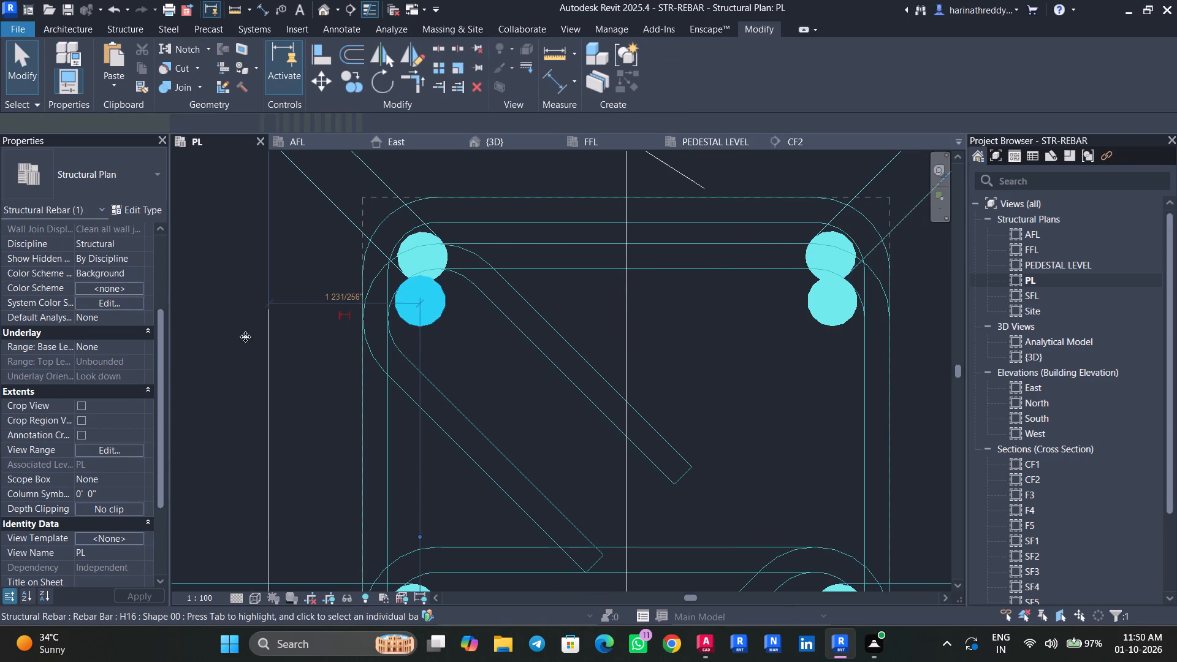
pyautogui.click(129, 405)
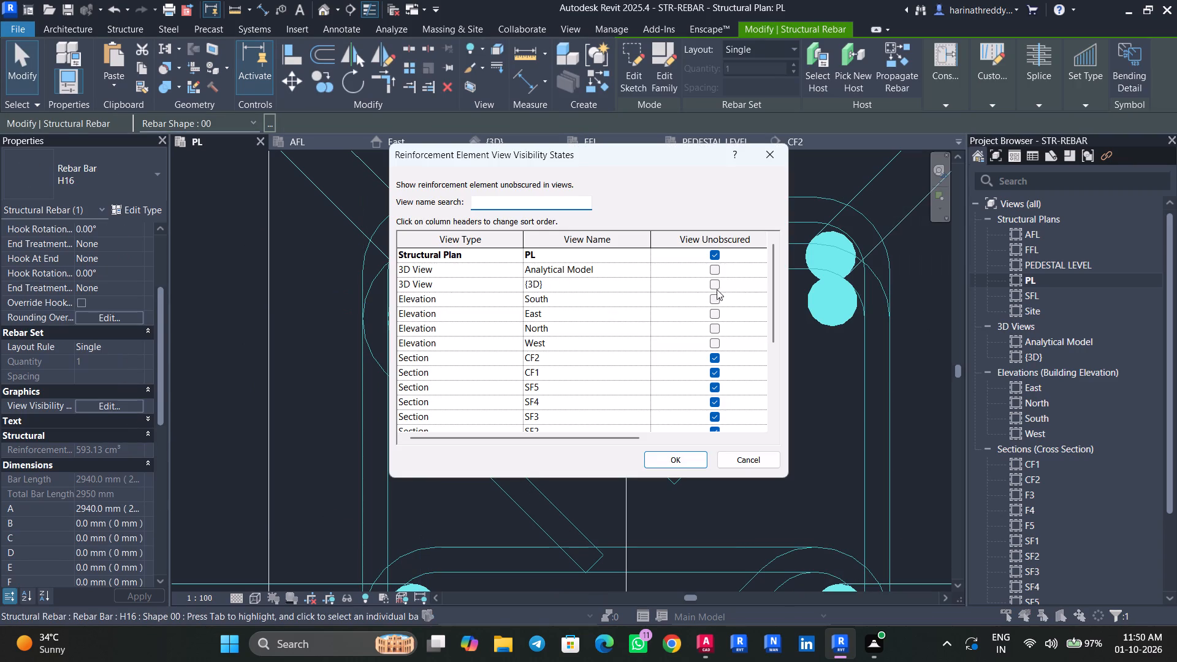
pyautogui.click(715, 286)
pyautogui.click(646, 285)
pyautogui.click(672, 461)
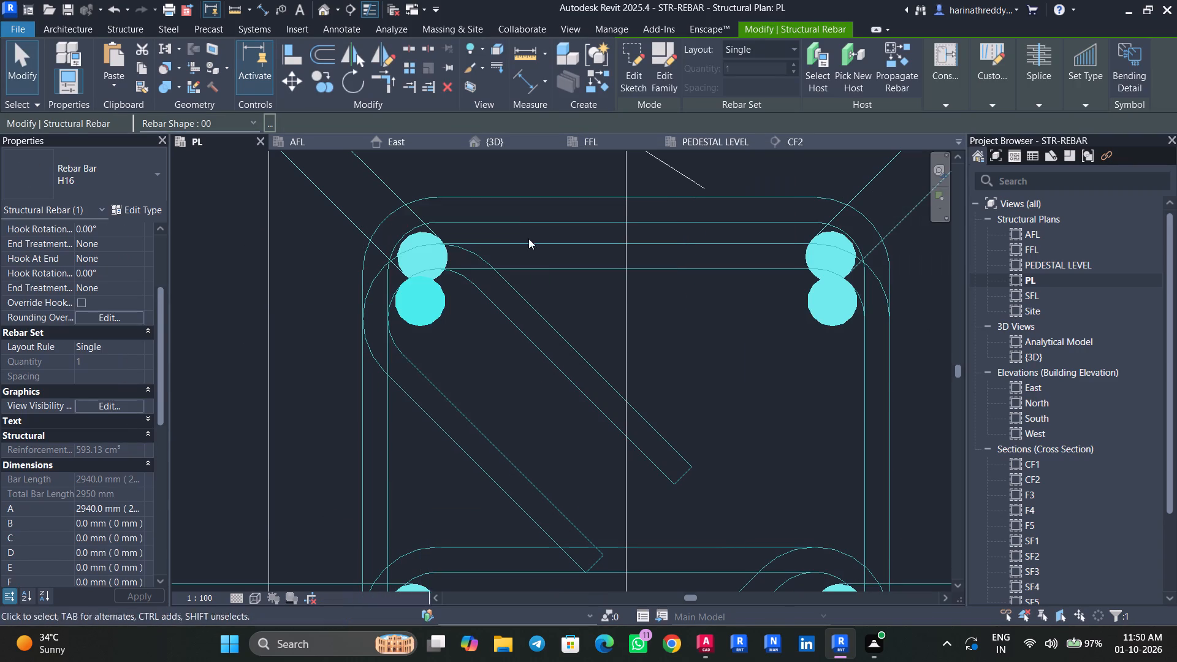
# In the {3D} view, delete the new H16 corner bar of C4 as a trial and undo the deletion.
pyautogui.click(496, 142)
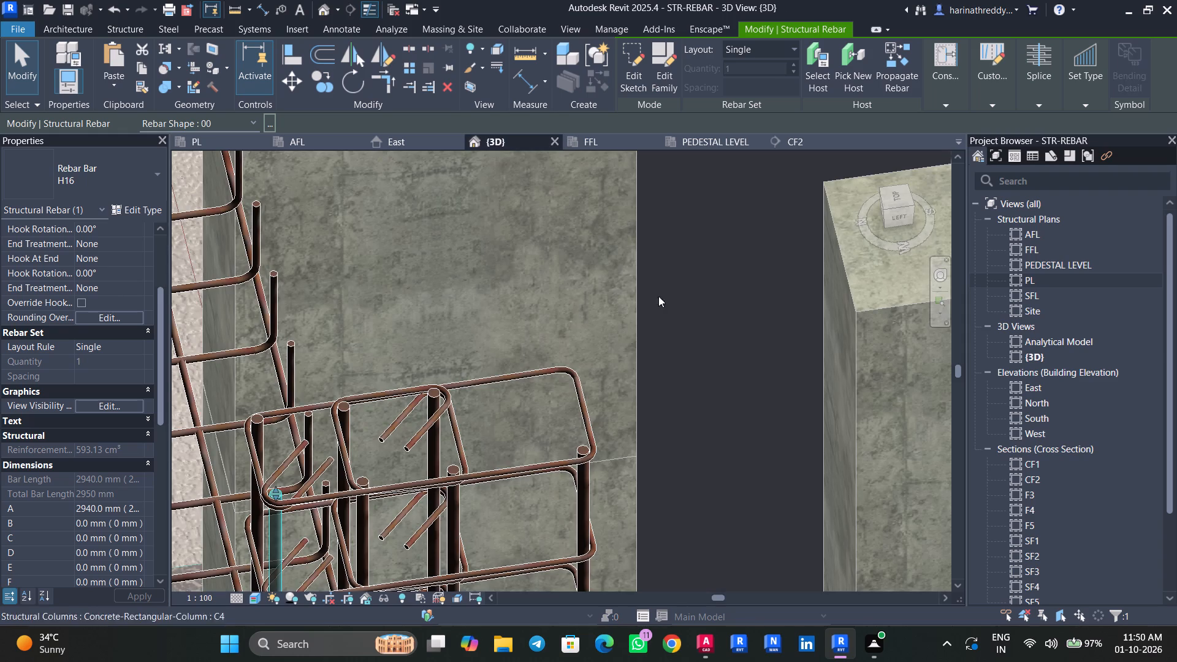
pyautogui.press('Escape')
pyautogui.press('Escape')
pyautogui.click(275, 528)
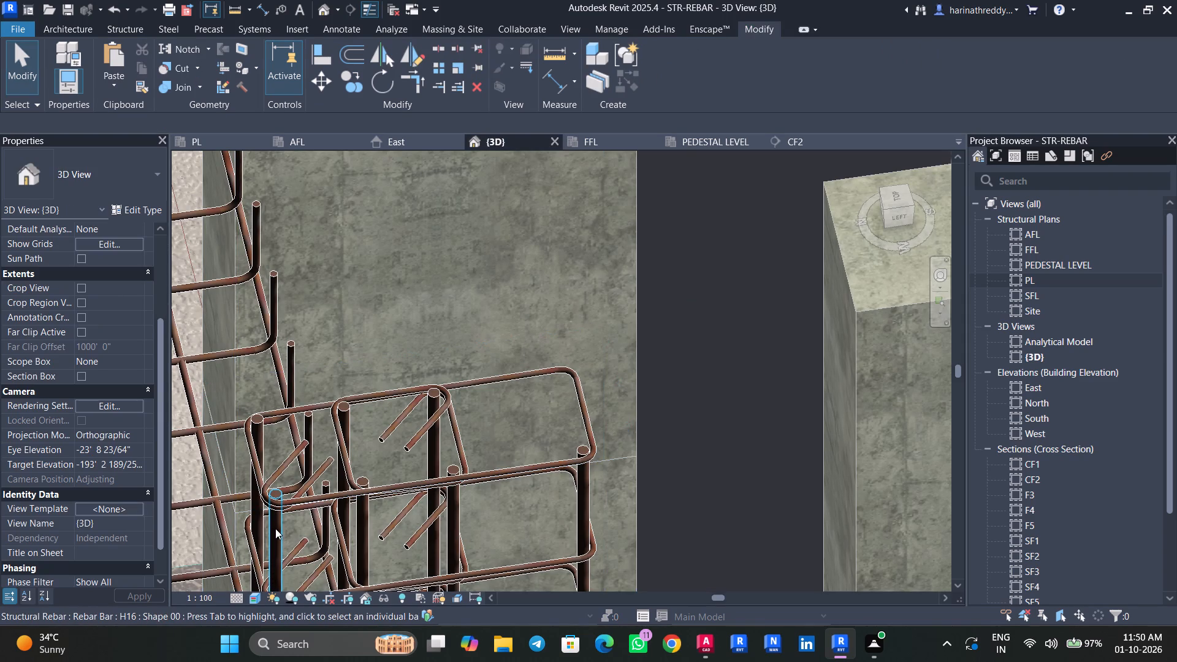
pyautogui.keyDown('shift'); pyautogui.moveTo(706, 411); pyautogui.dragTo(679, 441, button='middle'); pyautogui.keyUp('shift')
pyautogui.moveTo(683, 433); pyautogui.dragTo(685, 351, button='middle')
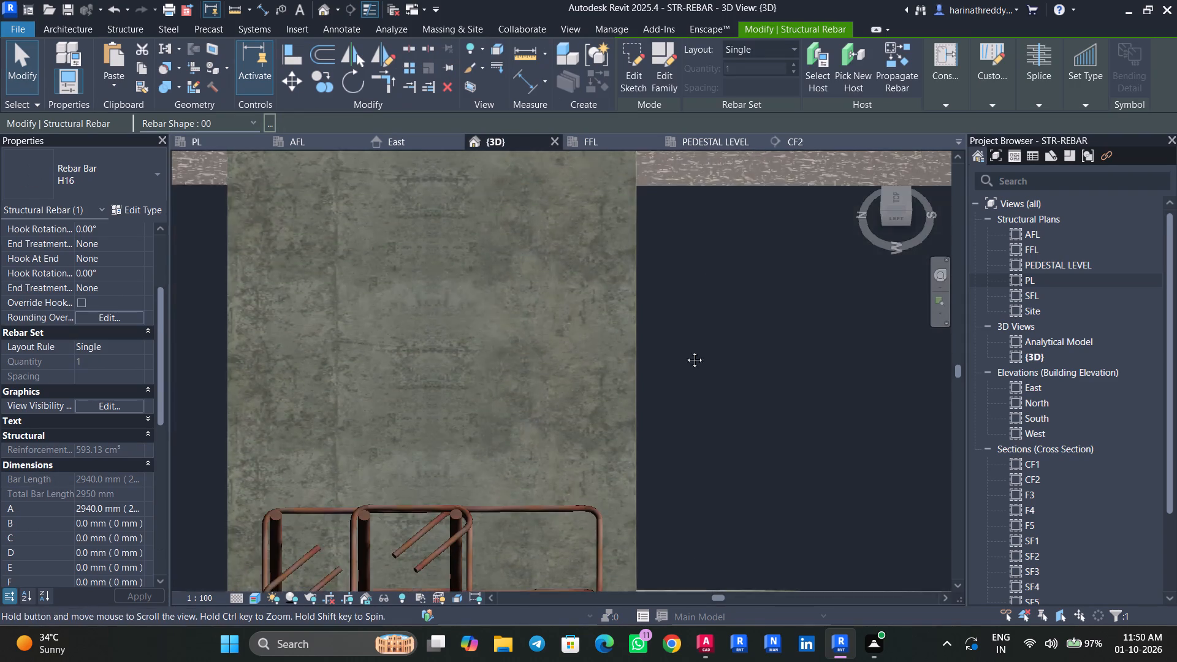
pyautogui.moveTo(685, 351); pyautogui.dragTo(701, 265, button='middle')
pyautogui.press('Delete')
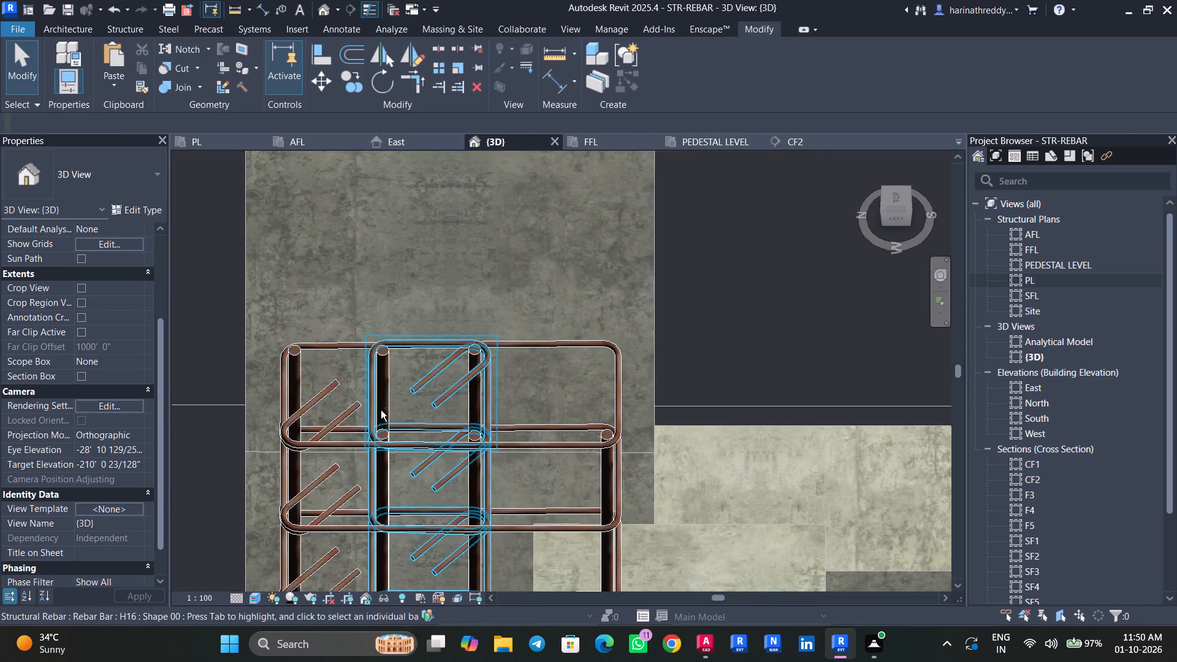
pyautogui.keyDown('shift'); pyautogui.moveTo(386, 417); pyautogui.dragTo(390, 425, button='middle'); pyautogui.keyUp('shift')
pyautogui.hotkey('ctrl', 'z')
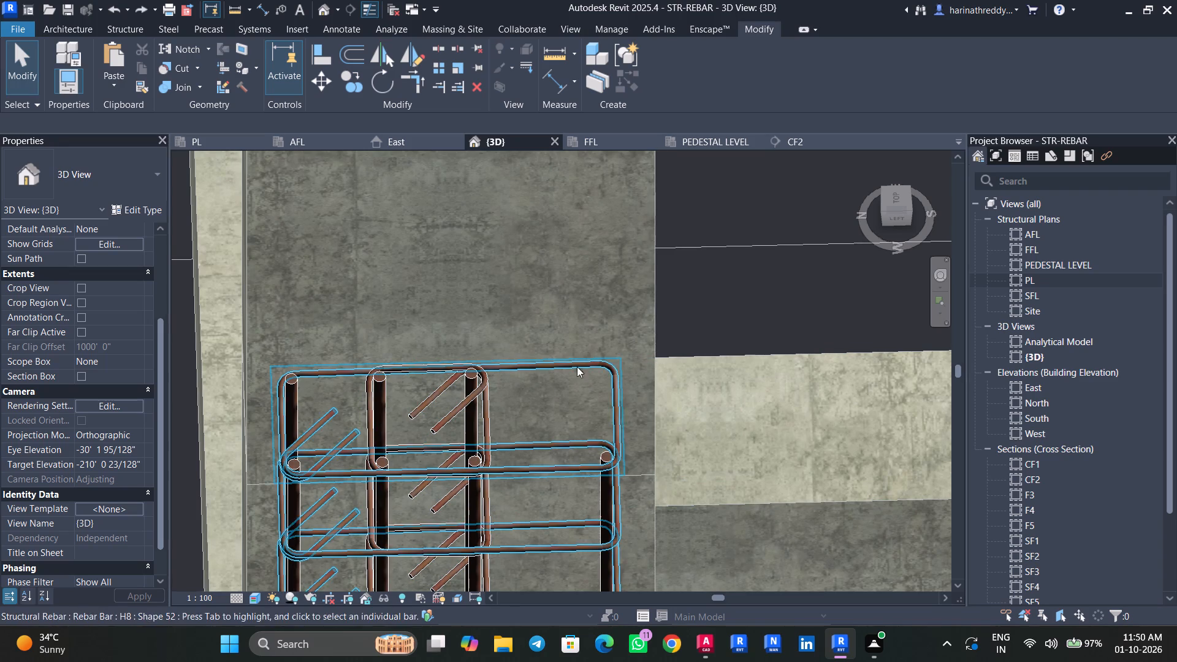
# In the PL plan, check the view visibility states of the upper H16 bar in the left pair of C4's third row.
pyautogui.click(229, 142)
pyautogui.scroll(-5, 417, 419)
pyautogui.moveTo(421, 413); pyautogui.dragTo(422, 315, button='middle')
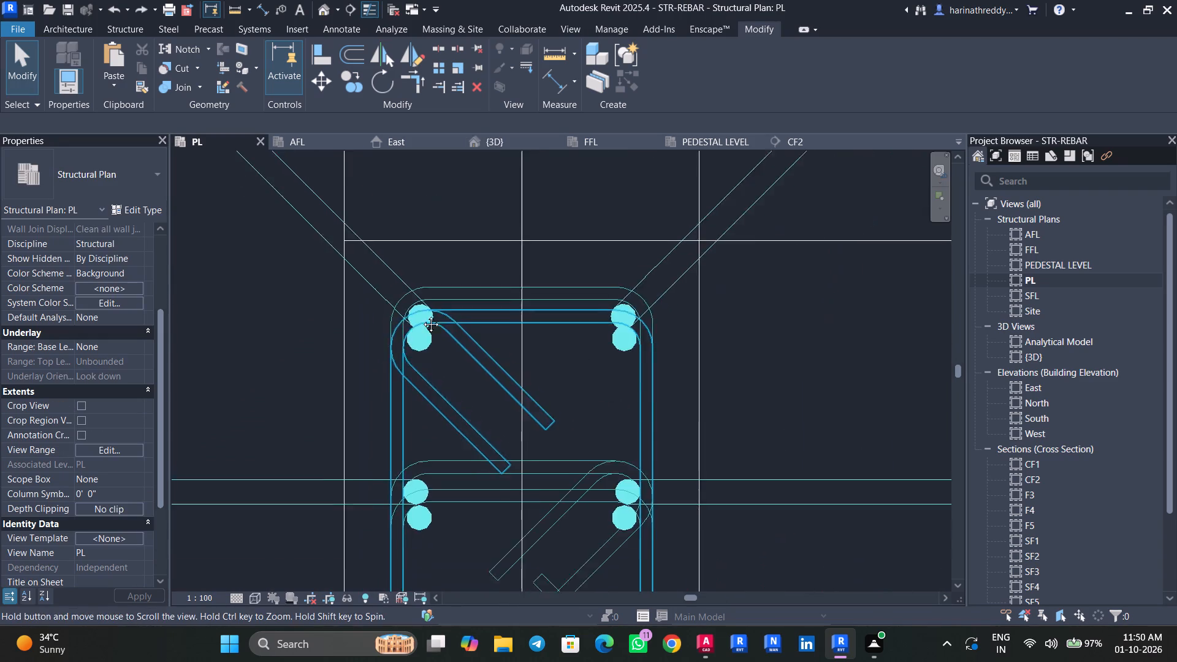
pyautogui.moveTo(422, 315); pyautogui.dragTo(419, 168, button='middle')
pyautogui.moveTo(509, 397); pyautogui.dragTo(491, 266, button='middle')
pyautogui.click(403, 343)
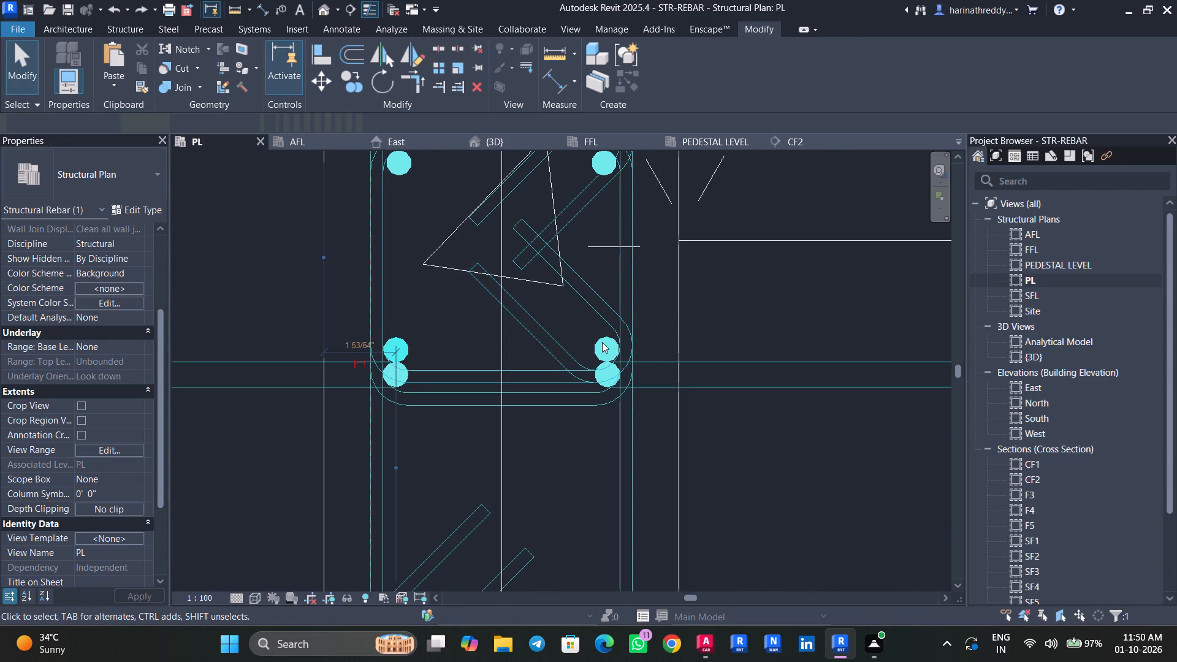
pyautogui.click(132, 402)
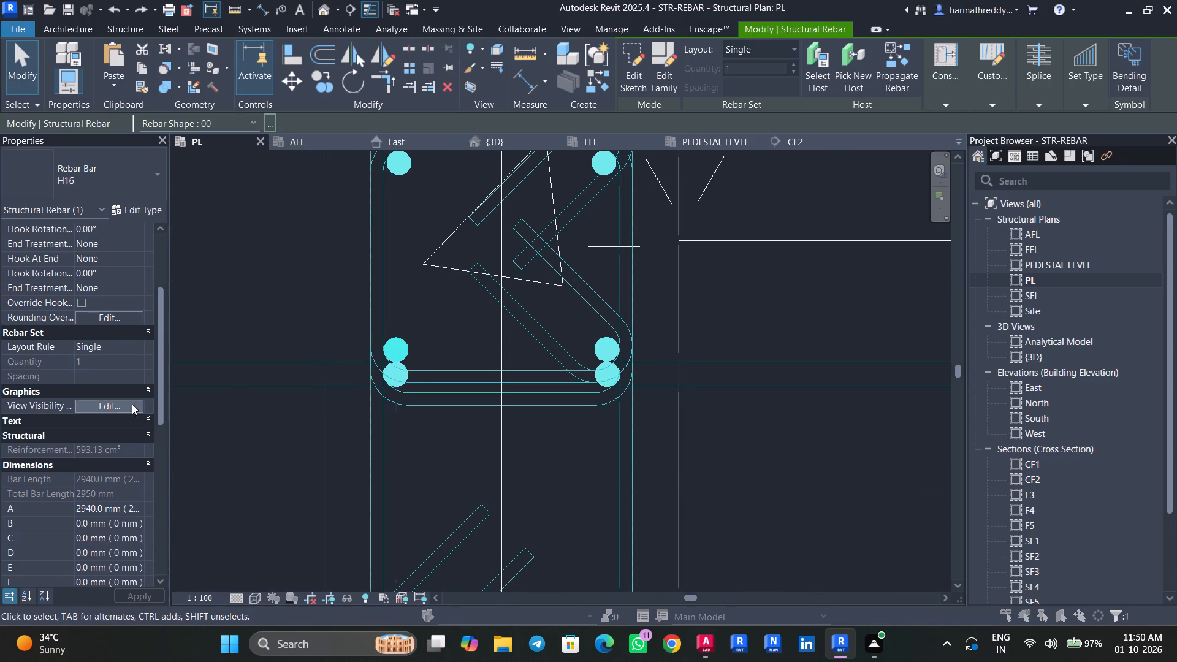
pyautogui.click(739, 457)
pyautogui.press('Escape')
pyautogui.press('Escape')
# Check the visibility states of the upper H16 bar in the right pair of C4's third row and delete that bar.
pyautogui.click(602, 346)
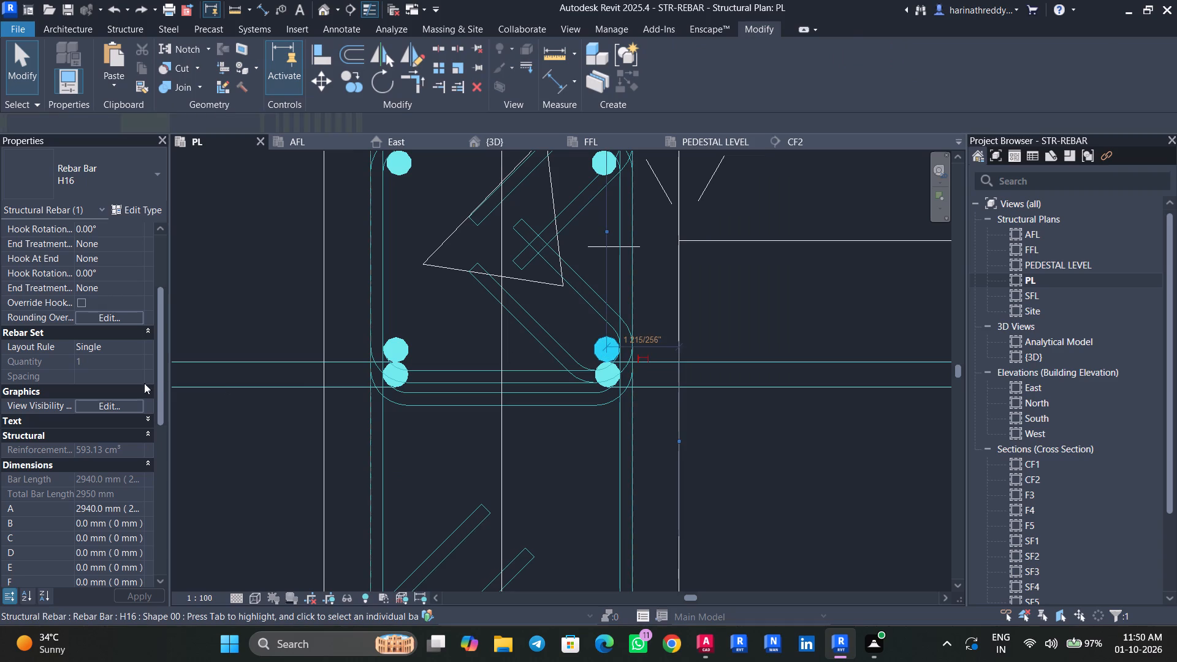
pyautogui.click(102, 398)
pyautogui.click(115, 391)
pyautogui.click(117, 408)
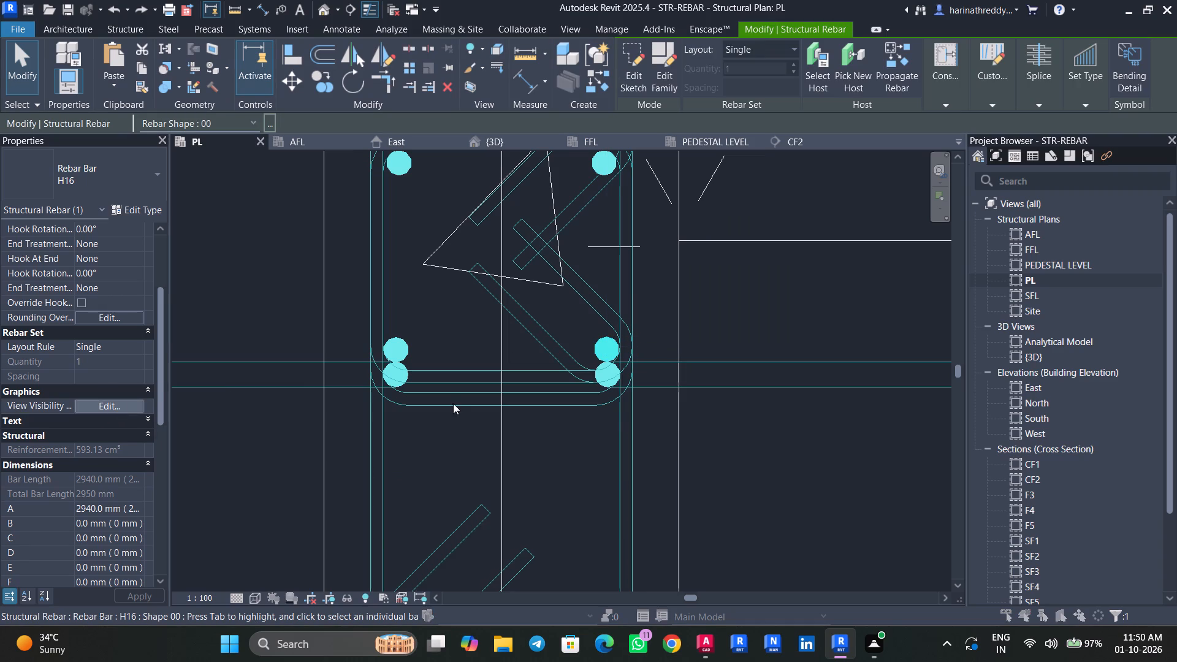
pyautogui.click(738, 455)
pyautogui.moveTo(557, 304); pyautogui.dragTo(520, 350, button='middle')
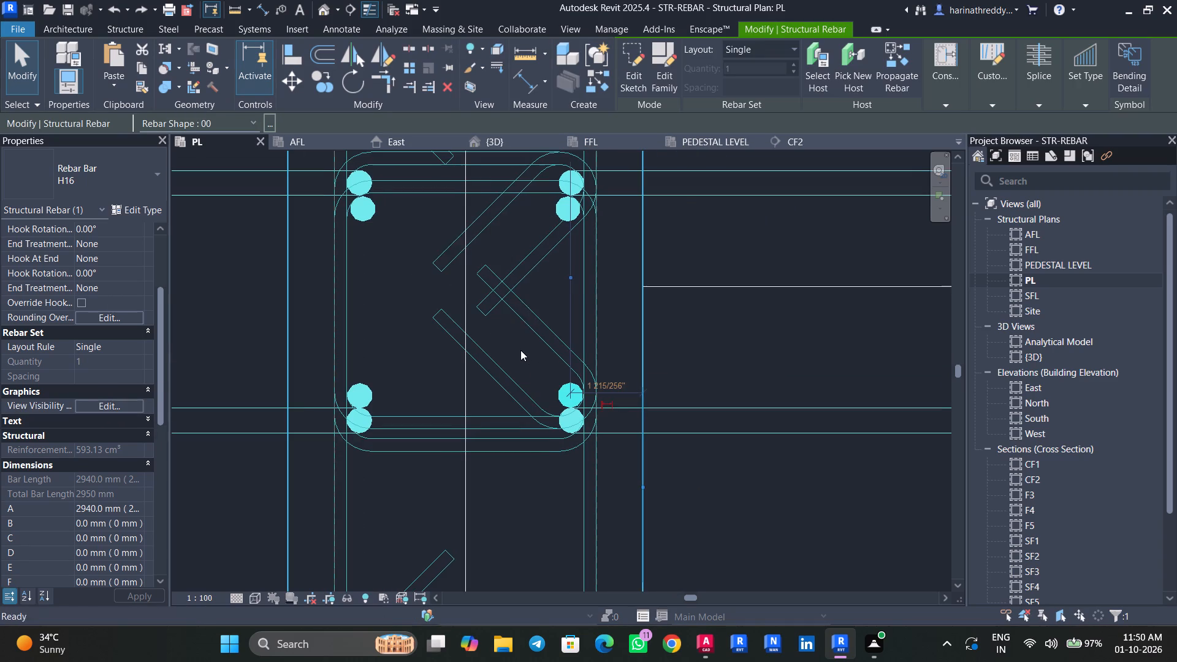
pyautogui.press('Delete')
# Place a single straight H16 bar in C4 just above the remaining right-hand bar of the third row.
pyautogui.click(639, 360)
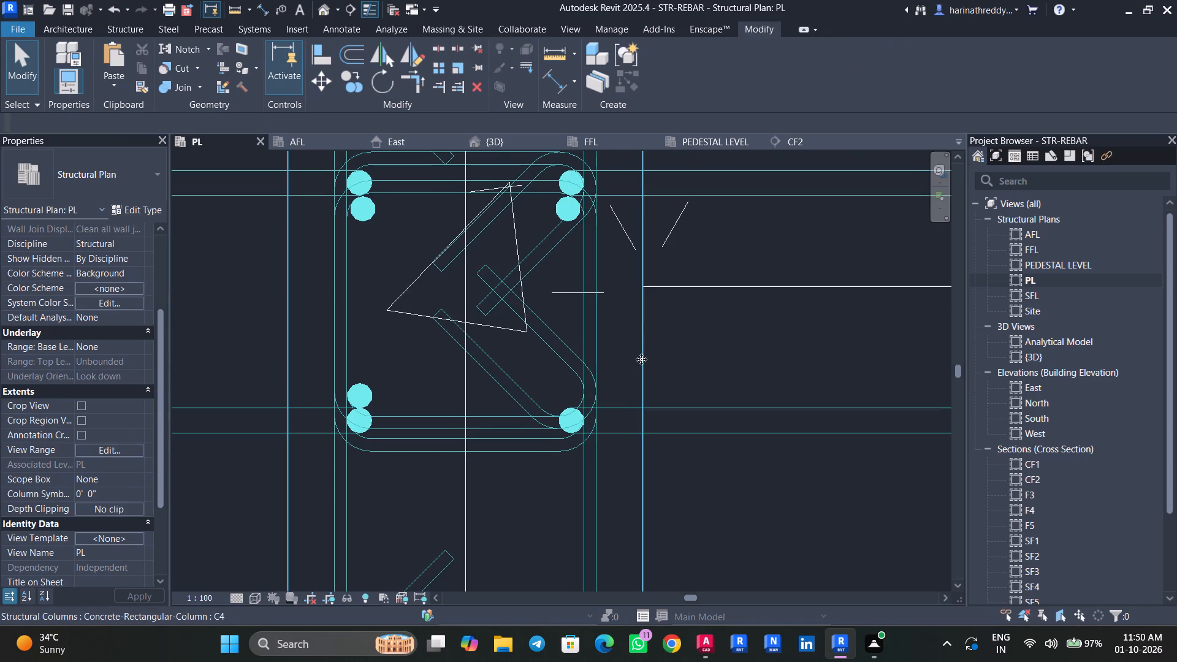
pyautogui.click(788, 80)
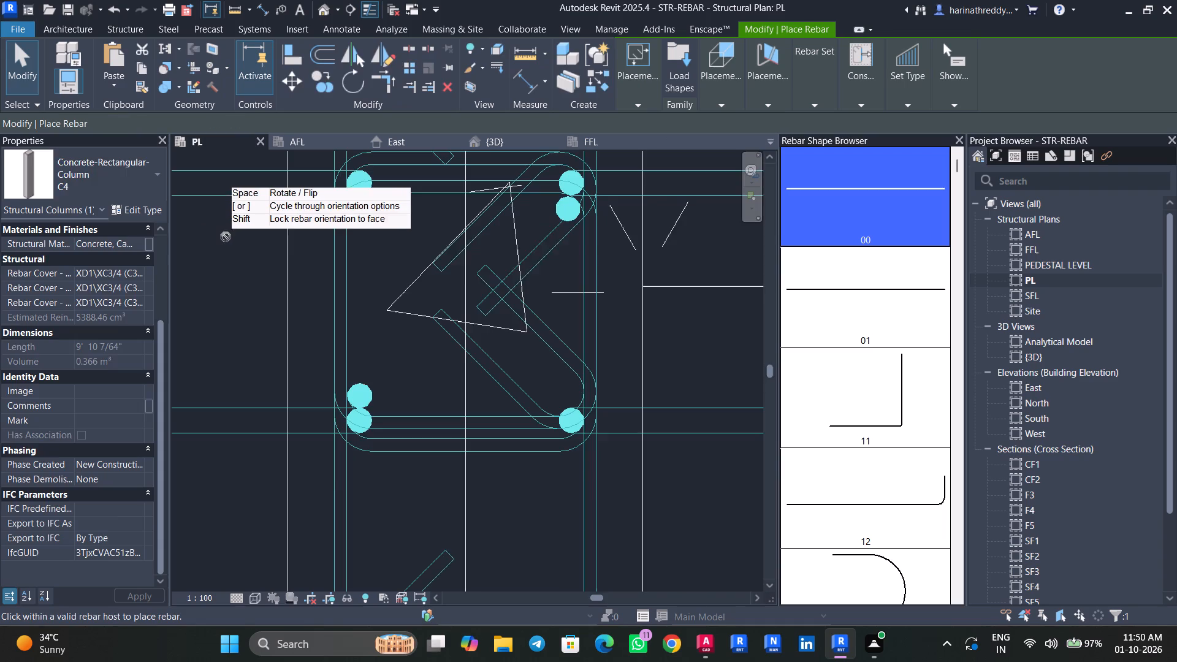
pyautogui.scroll(5, 569, 405)
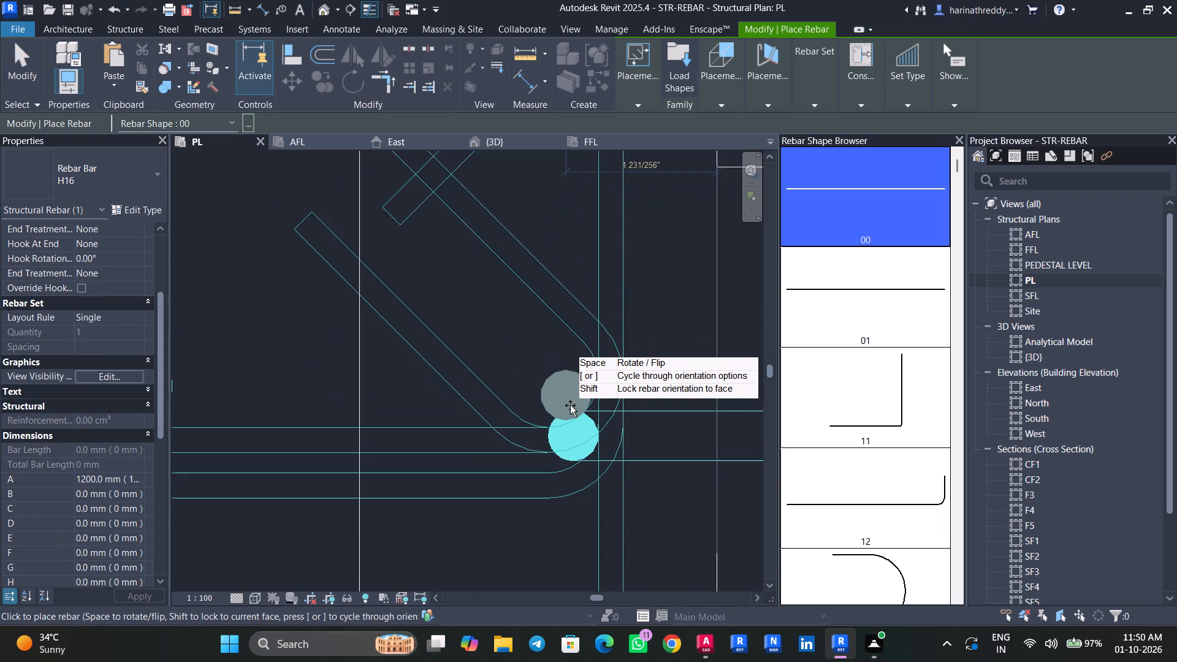
pyautogui.scroll(2, 570, 405)
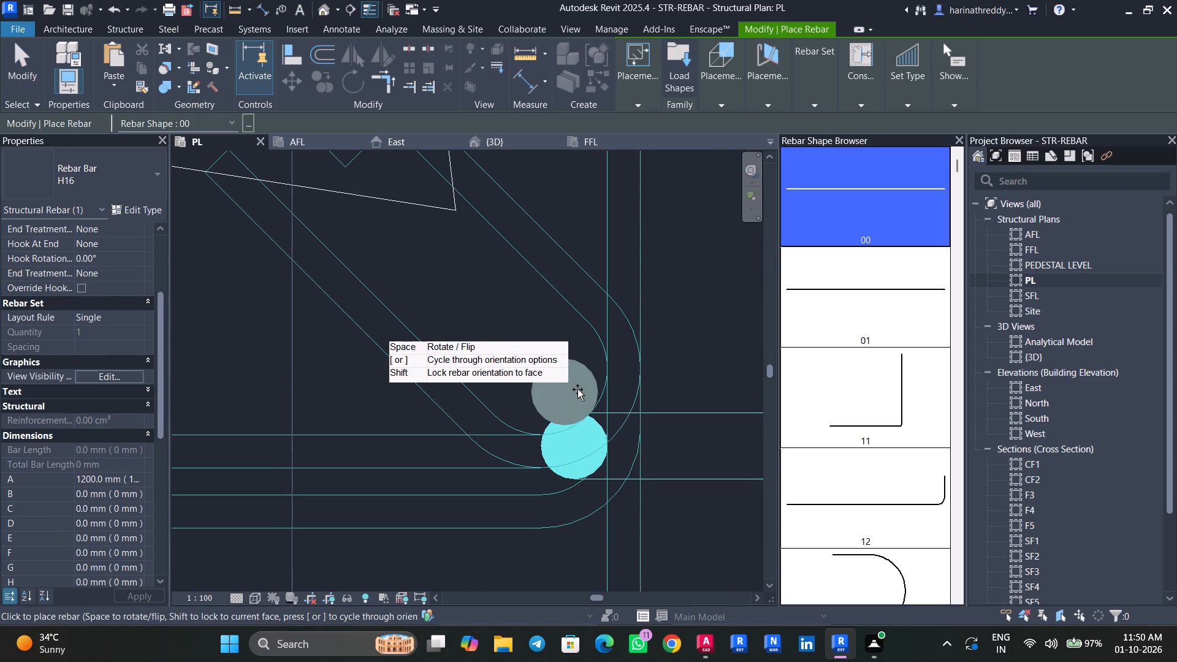
pyautogui.scroll(2, 577, 389)
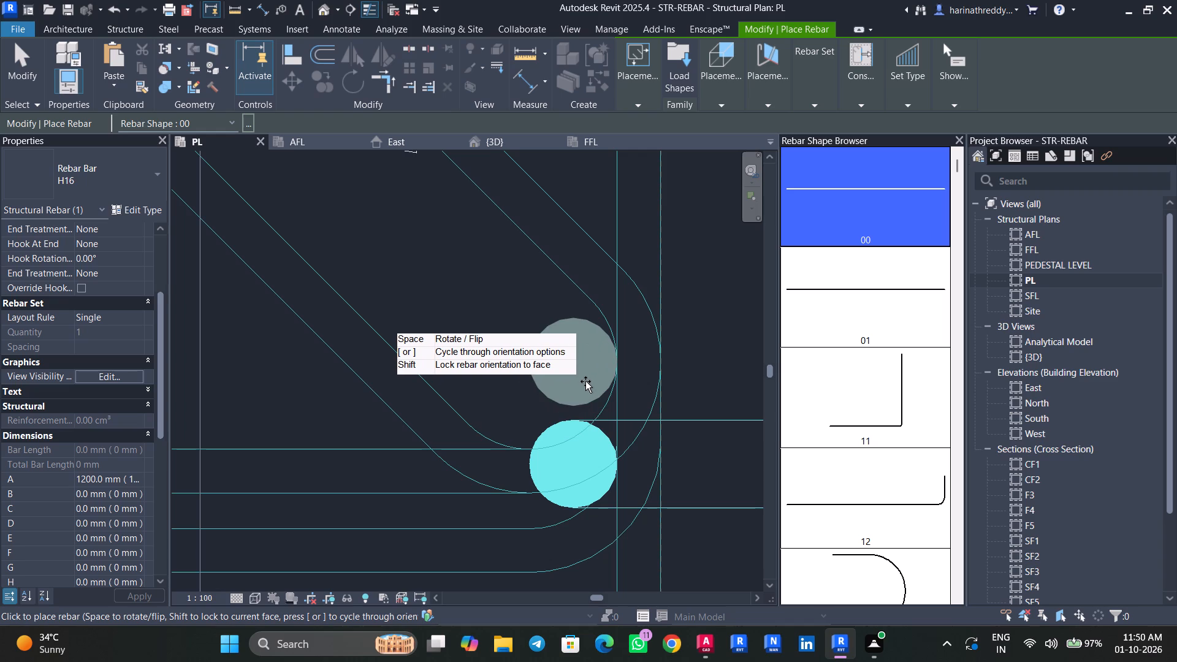
pyautogui.click(585, 381)
pyautogui.press('Escape')
pyautogui.press('Escape')
pyautogui.press('Escape')
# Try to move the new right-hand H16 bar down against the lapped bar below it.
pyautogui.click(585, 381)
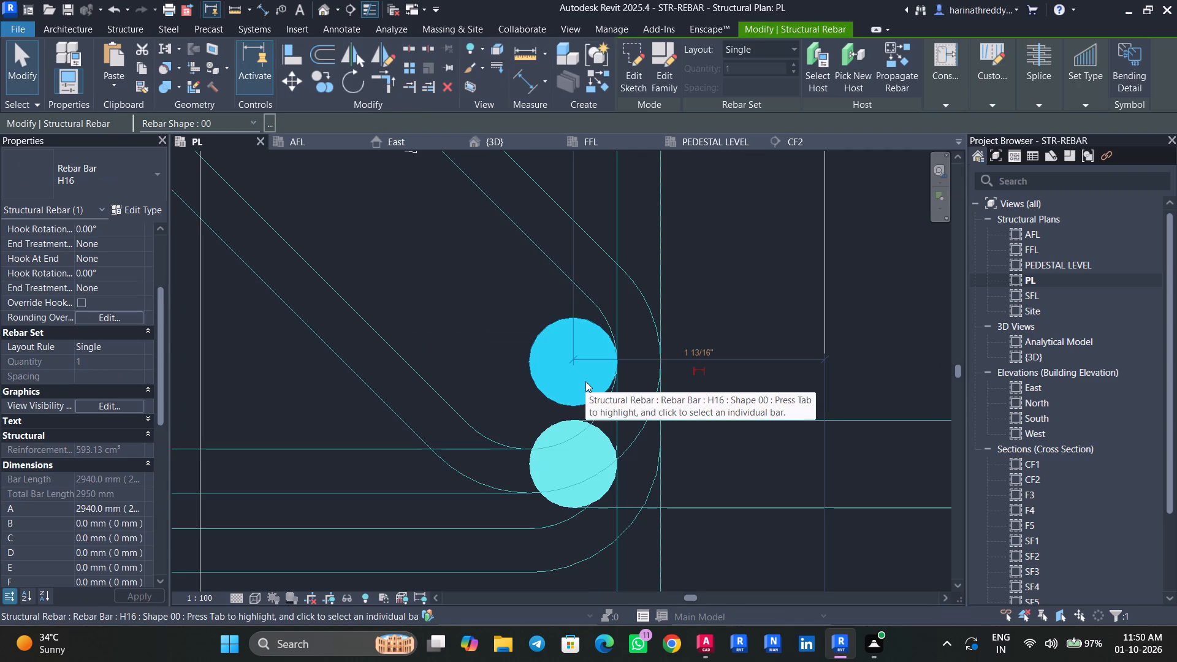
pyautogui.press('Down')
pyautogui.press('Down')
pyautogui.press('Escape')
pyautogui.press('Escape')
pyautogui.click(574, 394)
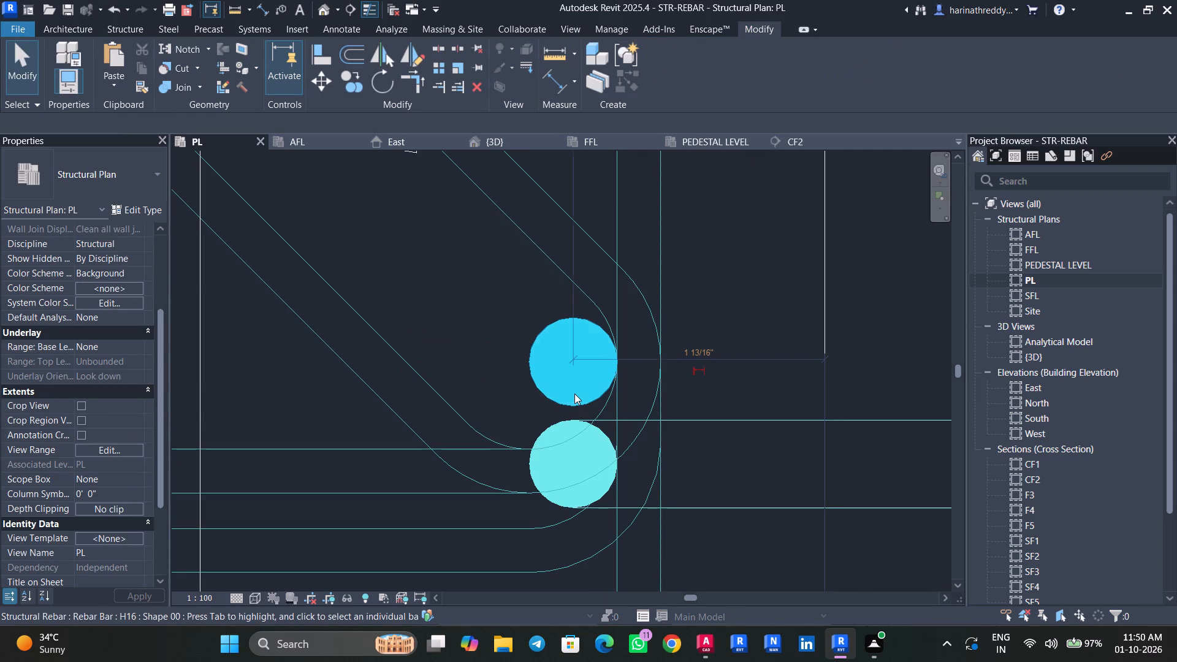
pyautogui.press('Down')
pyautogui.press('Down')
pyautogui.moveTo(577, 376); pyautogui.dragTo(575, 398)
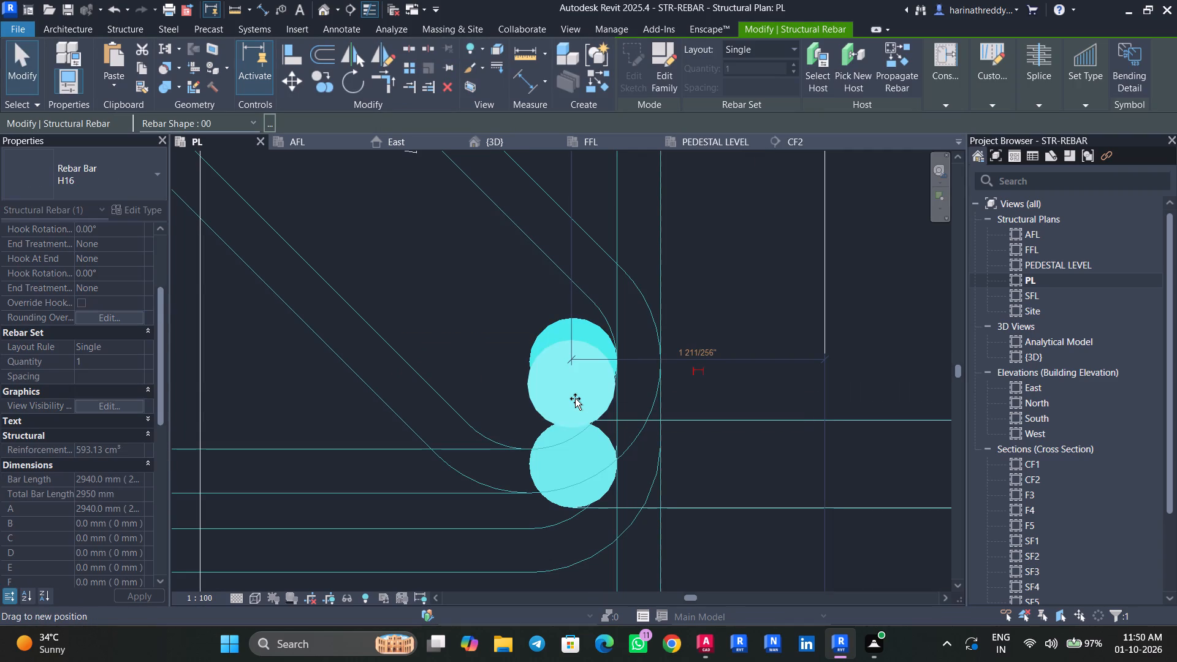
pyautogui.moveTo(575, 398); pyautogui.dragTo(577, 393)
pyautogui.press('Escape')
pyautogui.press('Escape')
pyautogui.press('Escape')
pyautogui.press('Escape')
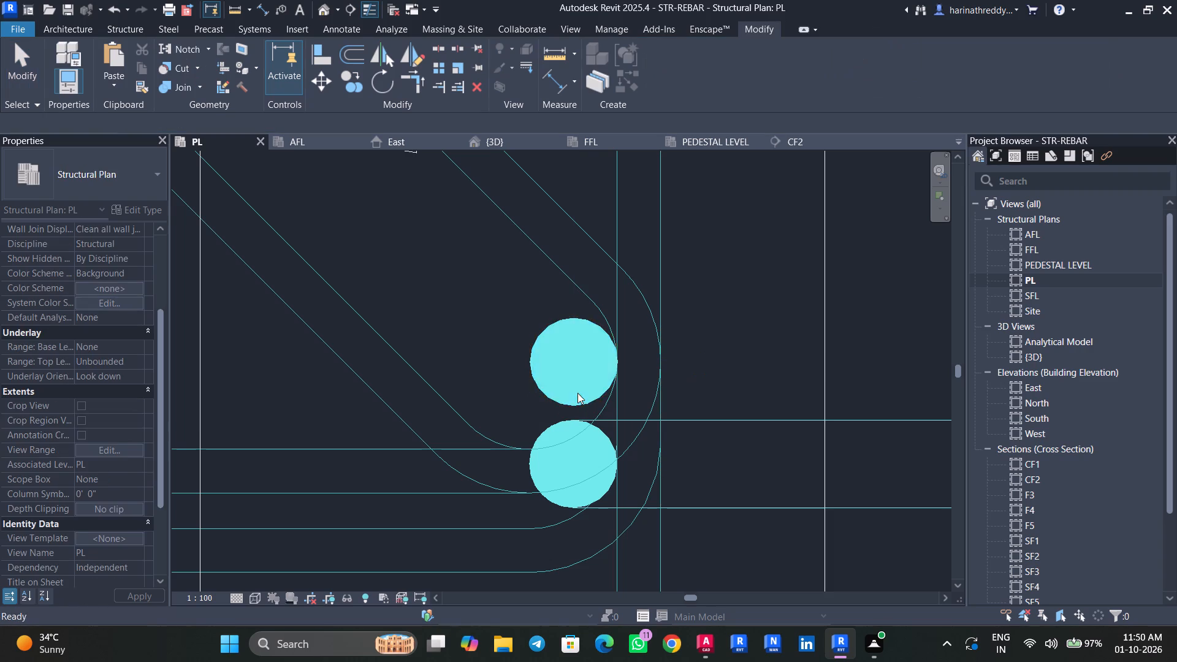
# Show the new H16 bar in the right pair of C4's third row unobscured in the {3D} view.
pyautogui.scroll(-2, 530, 368)
pyautogui.click(540, 366)
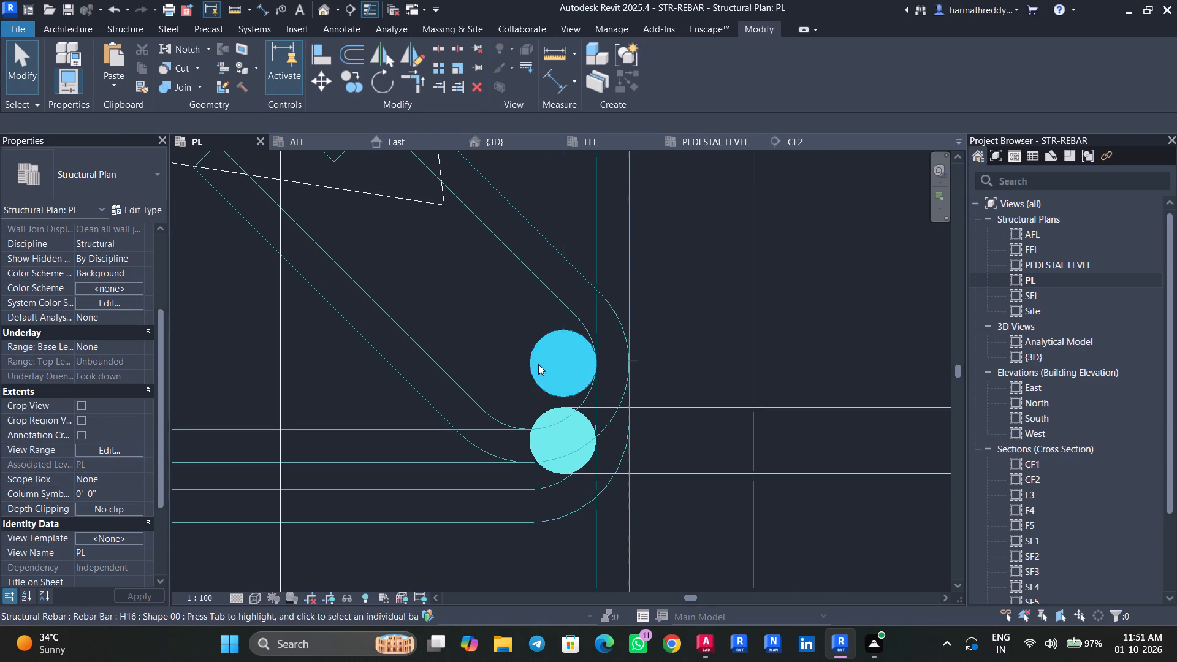
pyautogui.click(127, 407)
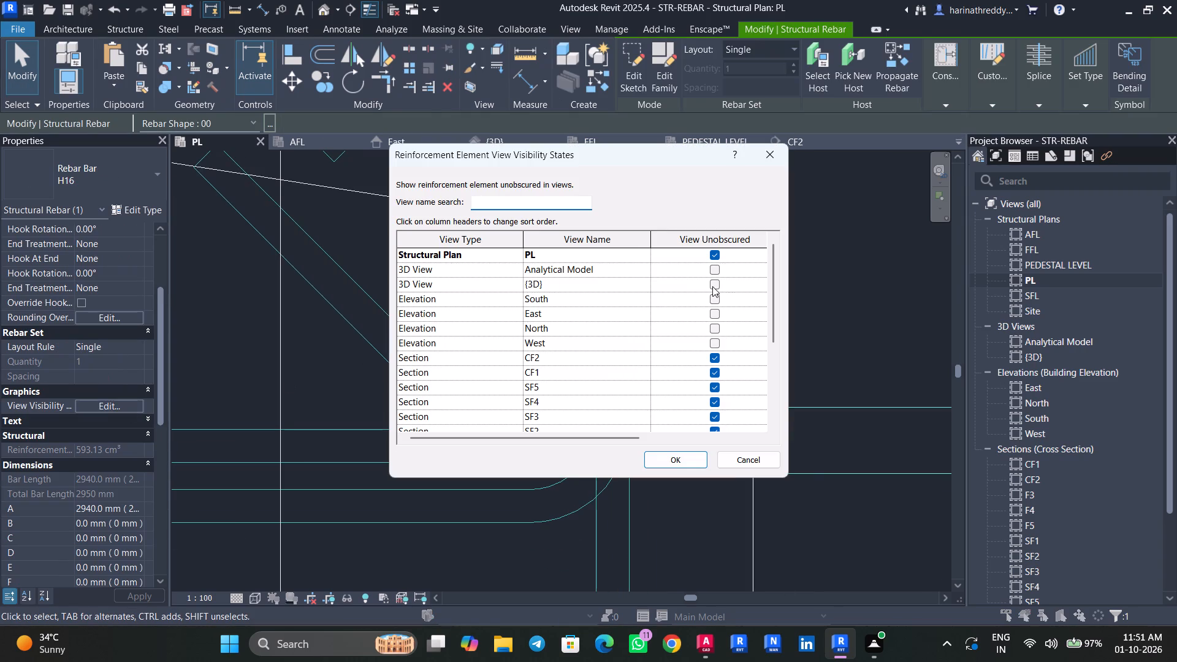
pyautogui.click(712, 286)
pyautogui.click(642, 284)
pyautogui.click(663, 468)
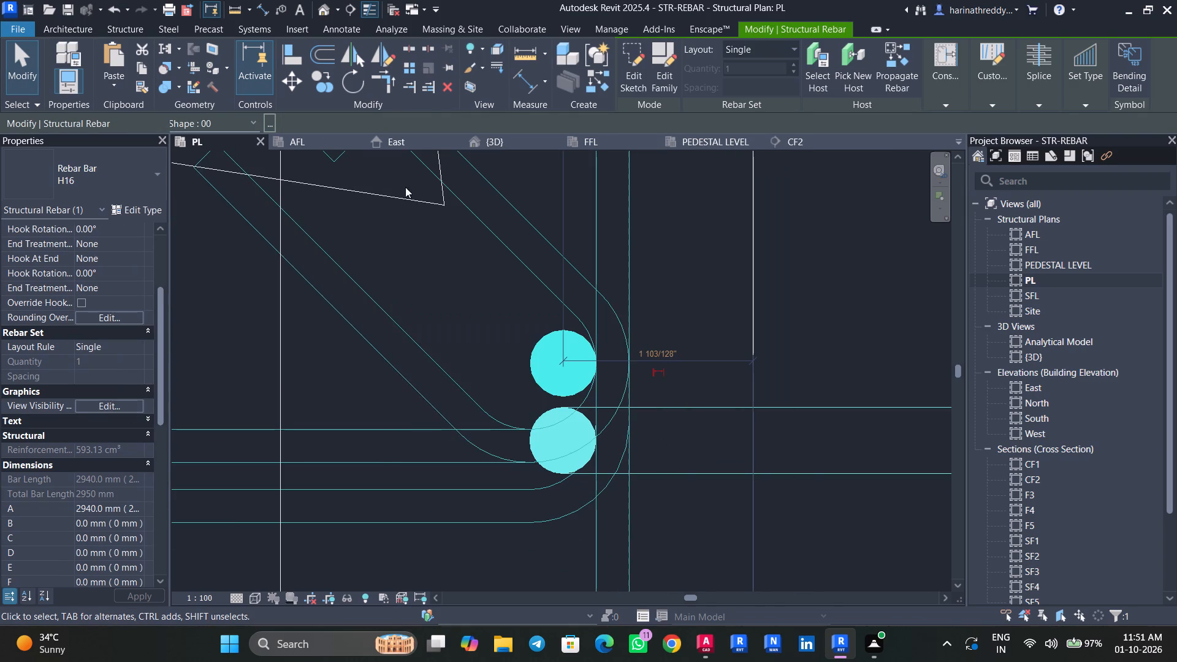
pyautogui.press('Escape')
pyautogui.press('Escape')
# In the {3D} view, examine how the new straight H16 bar meets the lower bars of C4 near plinth level.
pyautogui.click(497, 144)
pyautogui.keyDown('shift'); pyautogui.moveTo(747, 381); pyautogui.dragTo(736, 379, button='middle'); pyautogui.keyUp('shift')
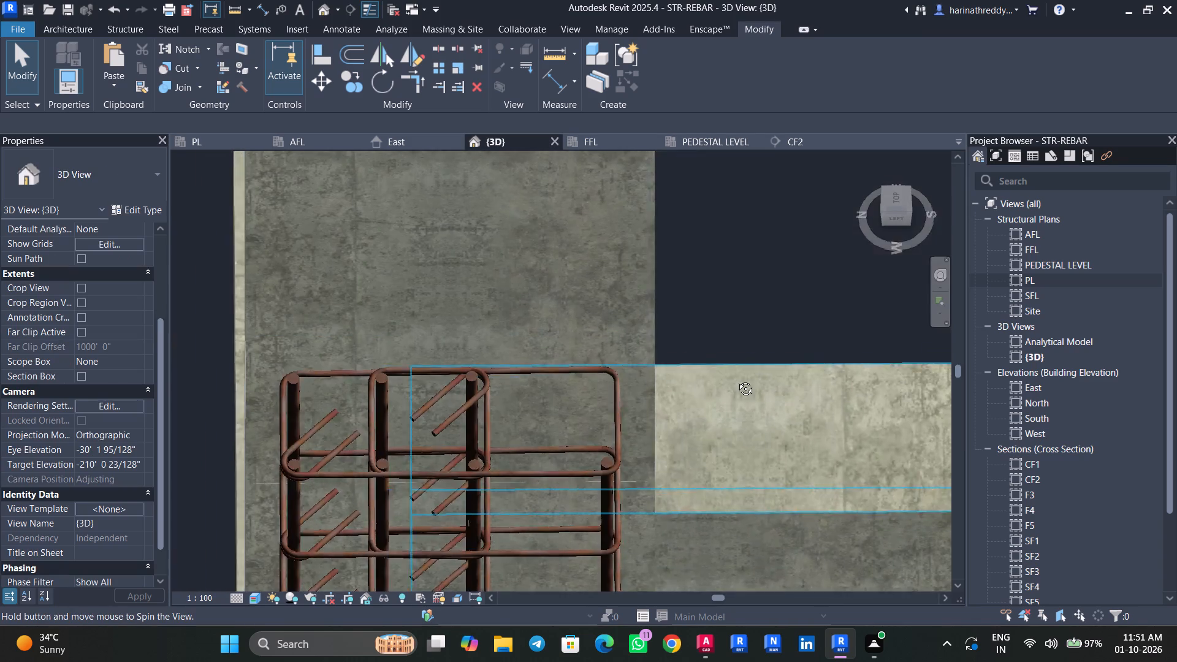
pyautogui.keyDown('shift'); pyautogui.moveTo(736, 379); pyautogui.dragTo(655, 349, button='middle'); pyautogui.keyUp('shift')
pyautogui.moveTo(737, 402); pyautogui.dragTo(575, 121, button='middle')
pyautogui.scroll(-7, 603, 243)
pyautogui.moveTo(594, 338); pyautogui.dragTo(594, 337, button='middle')
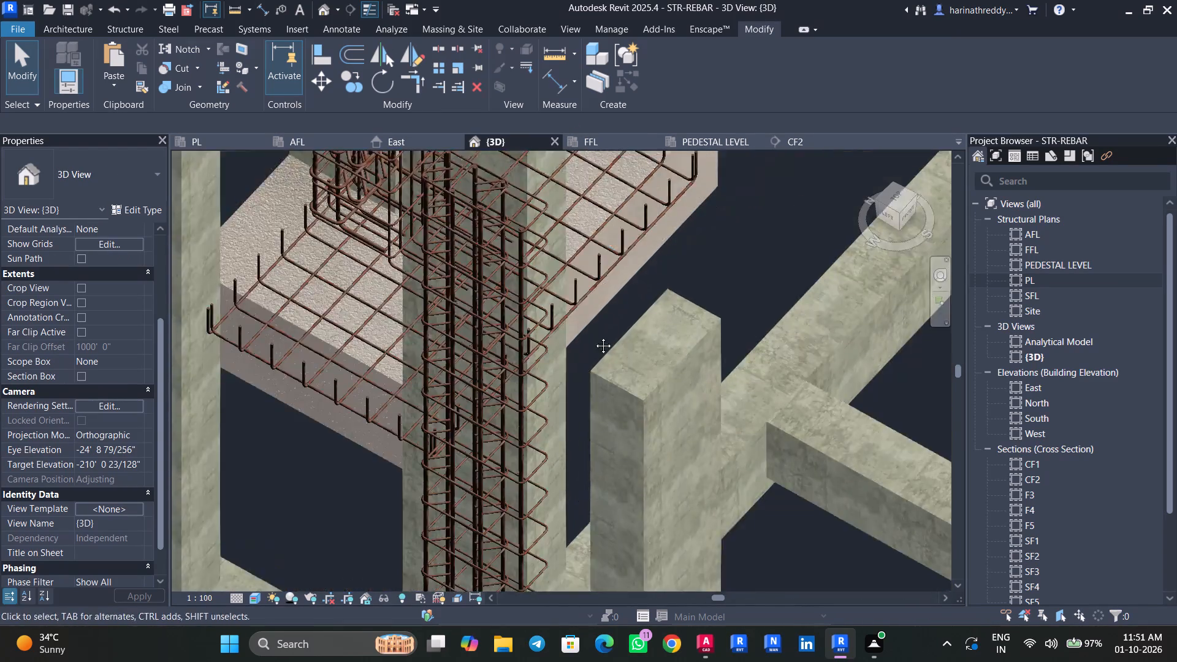
pyautogui.moveTo(594, 337); pyautogui.dragTo(644, 106, button='middle')
pyautogui.keyDown('shift'); pyautogui.scroll(1, 627, 424); pyautogui.keyUp('shift')
pyautogui.keyDown('shift'); pyautogui.moveTo(627, 423); pyautogui.dragTo(614, 366, button='middle'); pyautogui.keyUp('shift')
pyautogui.middleClick(659, 408)
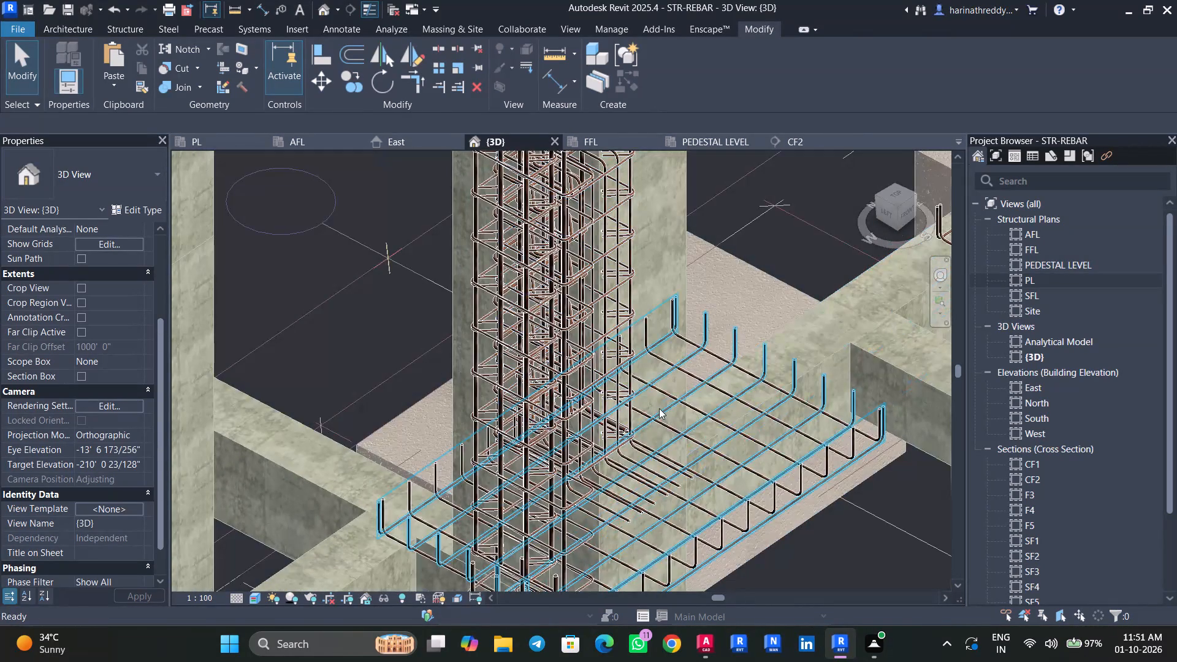
pyautogui.press('Escape')
pyautogui.press('Escape')
pyautogui.press('Escape')
pyautogui.keyDown('shift'); pyautogui.moveTo(316, 354); pyautogui.dragTo(387, 338, button='middle'); pyautogui.keyUp('shift')
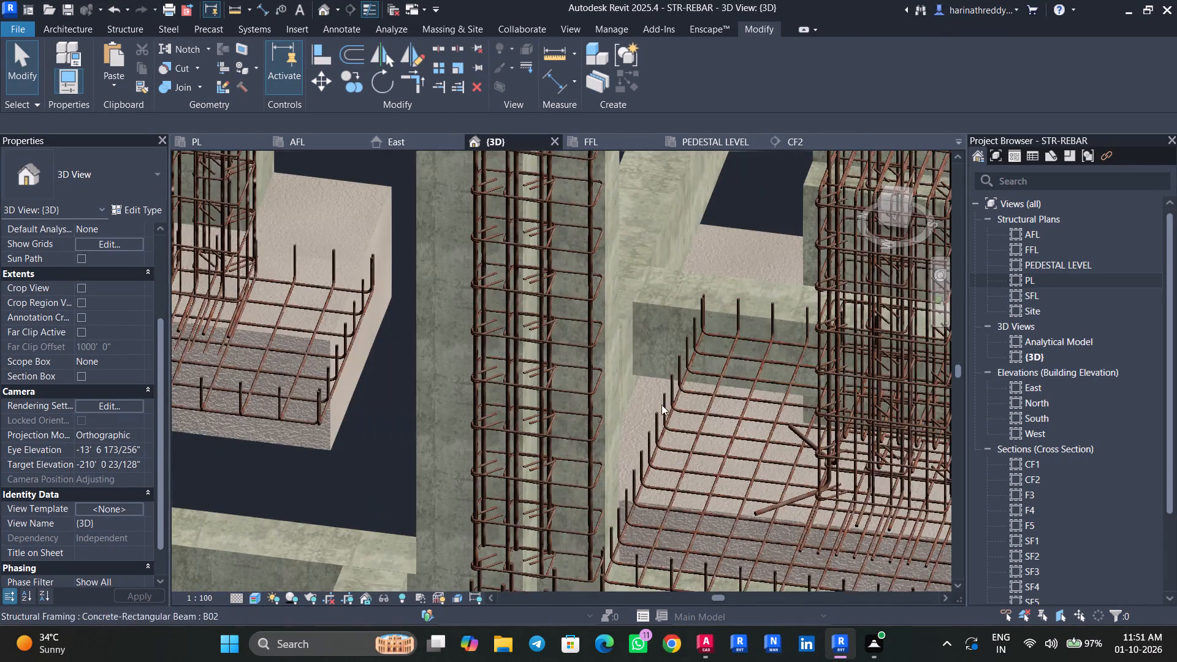
pyautogui.keyDown('shift'); pyautogui.moveTo(652, 400); pyautogui.dragTo(617, 414, button='middle'); pyautogui.keyUp('shift')
pyautogui.moveTo(638, 413); pyautogui.dragTo(638, 229, button='middle')
pyautogui.scroll(5, 617, 397)
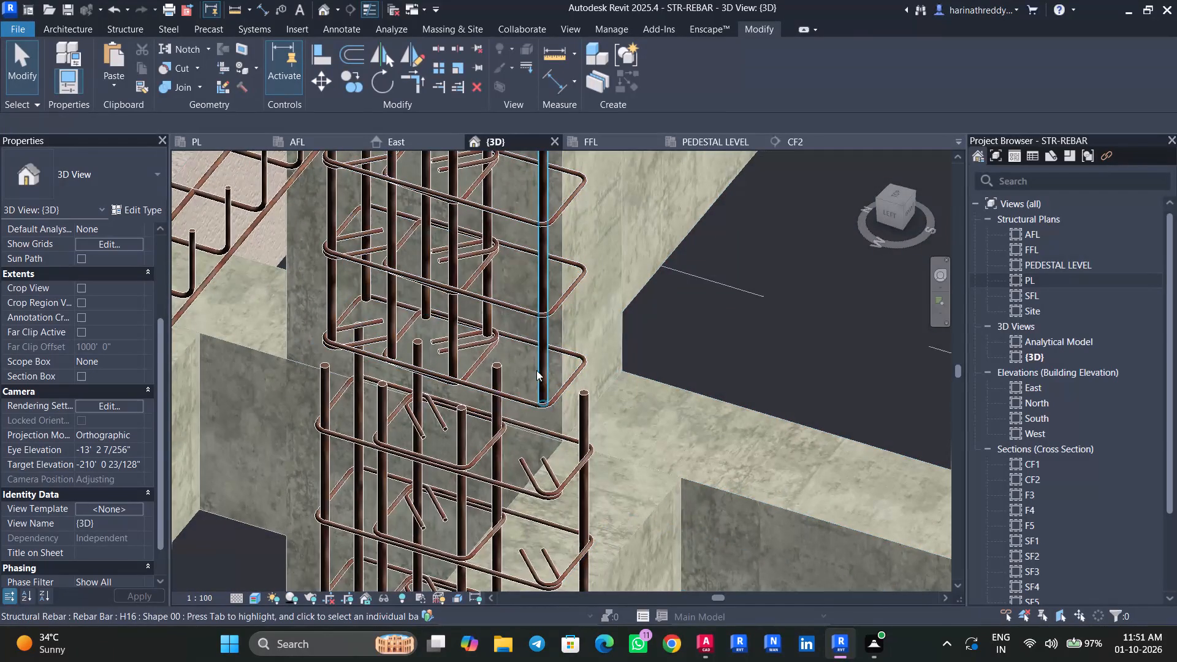
pyautogui.click(536, 370)
pyautogui.moveTo(576, 395); pyautogui.dragTo(577, 292, button='middle')
pyautogui.keyDown('shift'); pyautogui.moveTo(709, 360); pyautogui.dragTo(693, 346, button='middle'); pyautogui.keyUp('shift')
pyautogui.scroll(-2, 565, 394)
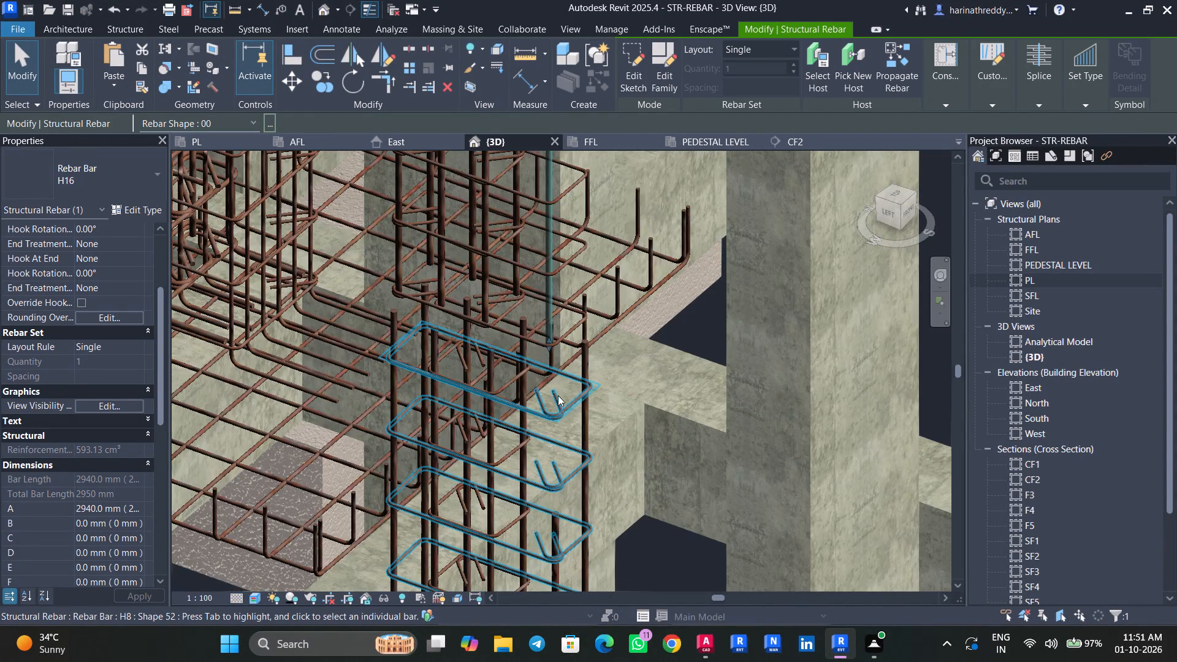
pyautogui.moveTo(549, 386); pyautogui.dragTo(555, 276, button='middle')
pyautogui.press('Escape')
pyautogui.press('Escape')
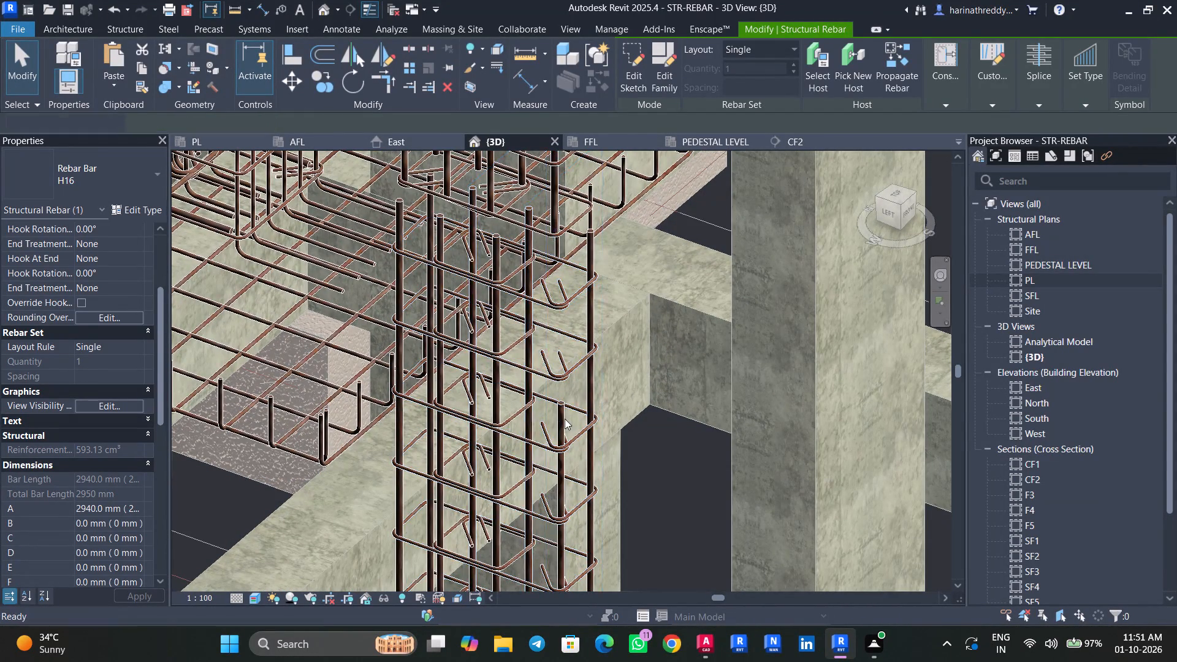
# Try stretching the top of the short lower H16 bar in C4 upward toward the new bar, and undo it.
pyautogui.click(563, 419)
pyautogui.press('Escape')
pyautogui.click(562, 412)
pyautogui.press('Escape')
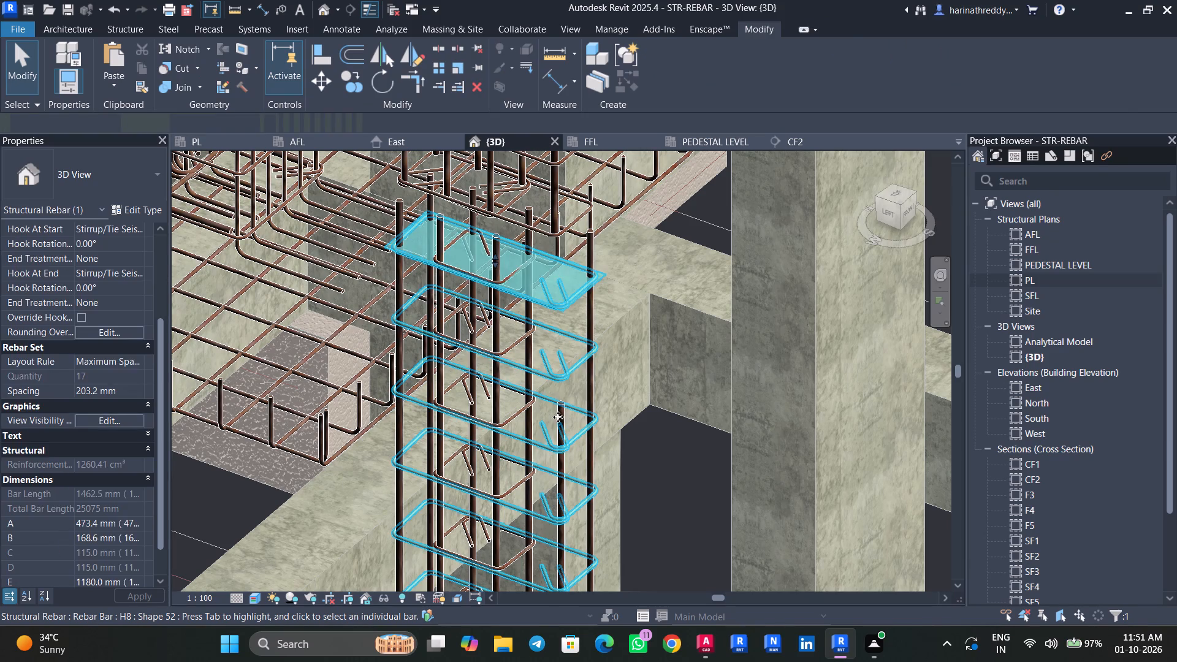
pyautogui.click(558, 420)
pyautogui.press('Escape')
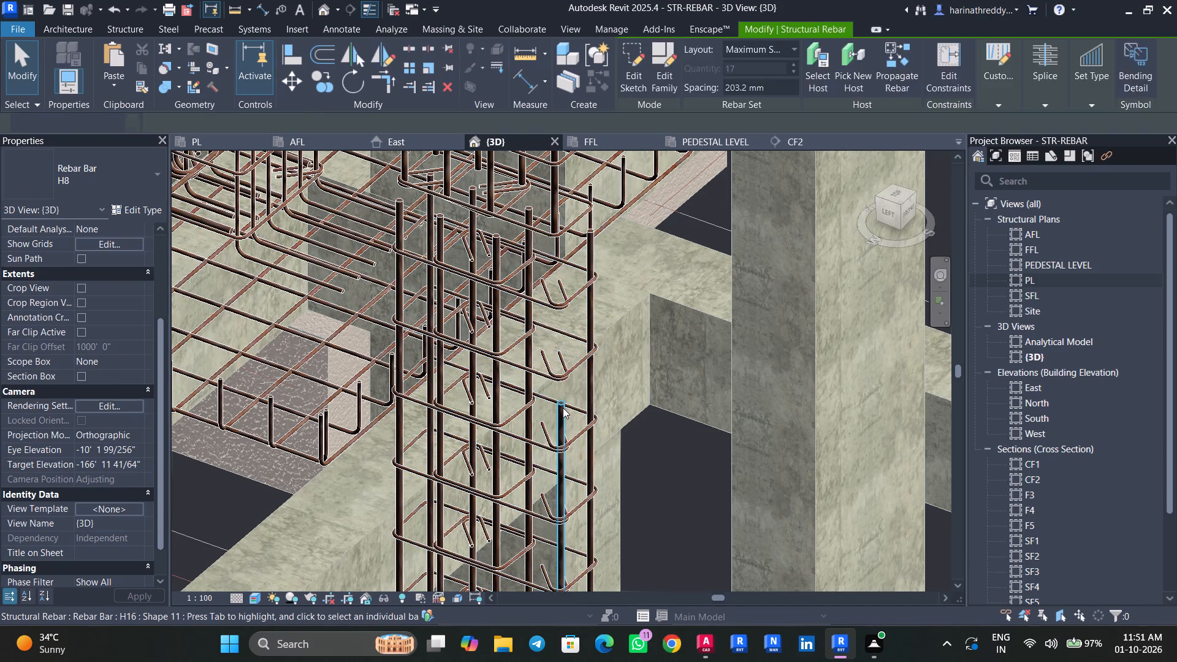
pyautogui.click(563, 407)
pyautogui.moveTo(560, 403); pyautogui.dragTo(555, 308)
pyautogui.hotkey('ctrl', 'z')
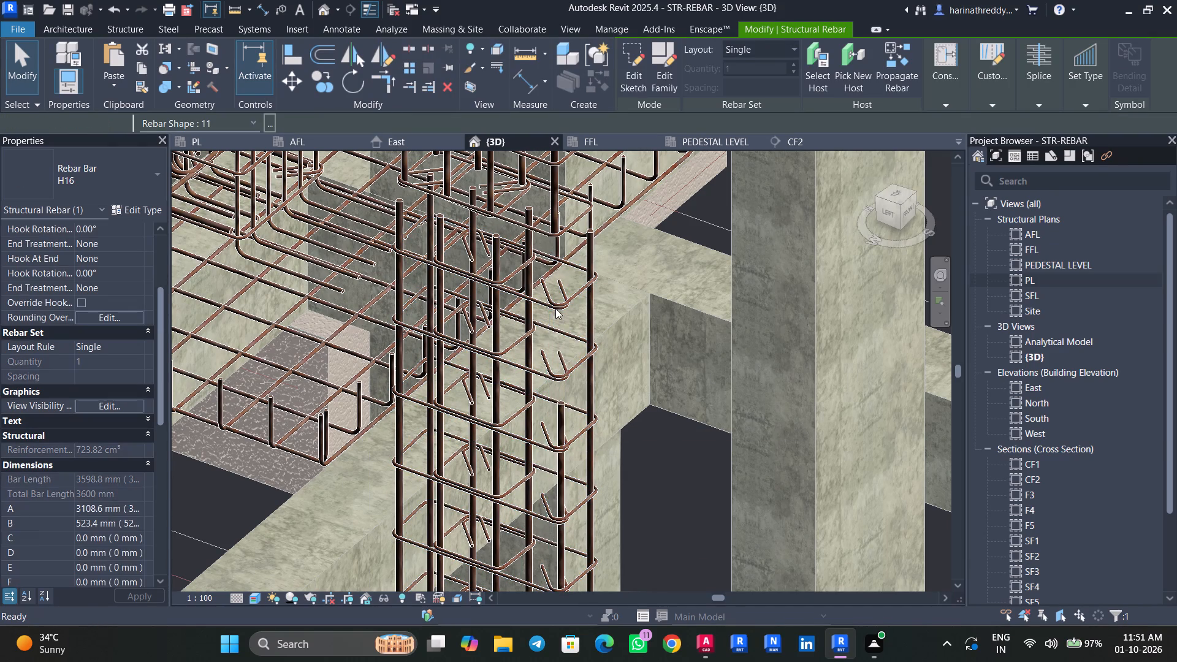
# Stretch the lower end of C4's new straight H16 bar down past the top of the short lower H16 bar to lap it.
pyautogui.keyDown('shift'); pyautogui.moveTo(662, 460); pyautogui.dragTo(696, 412, button='middle'); pyautogui.keyUp('shift')
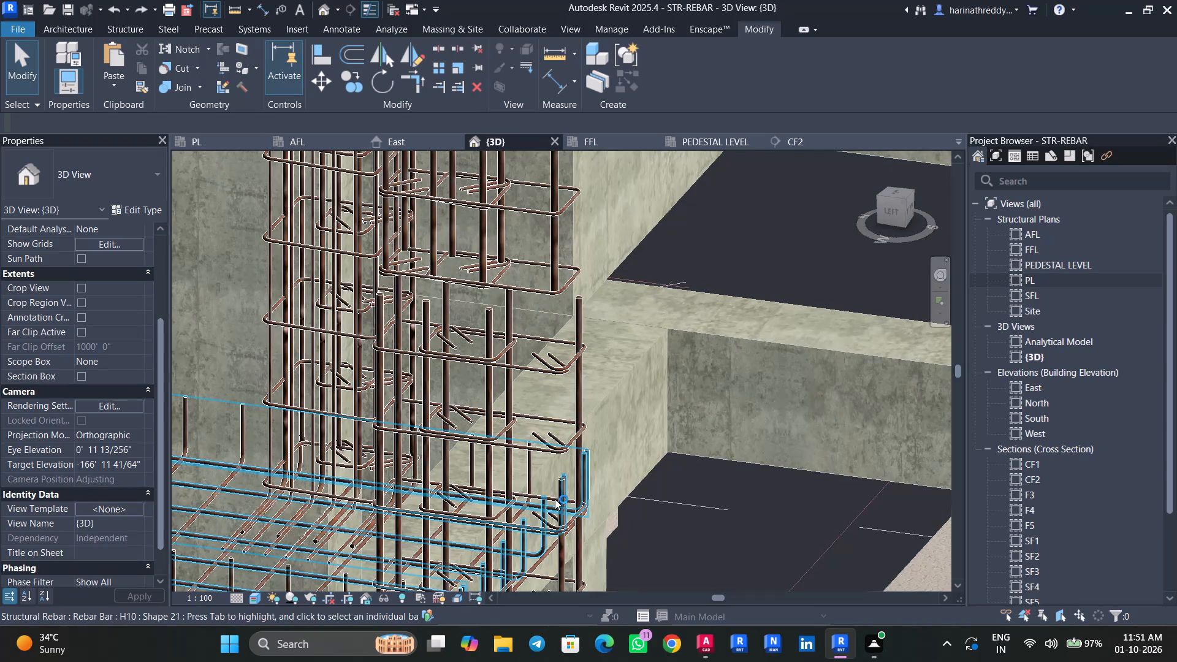
pyautogui.click(555, 496)
pyautogui.keyDown('shift'); pyautogui.moveTo(661, 496); pyautogui.dragTo(661, 511, button='middle'); pyautogui.keyUp('shift')
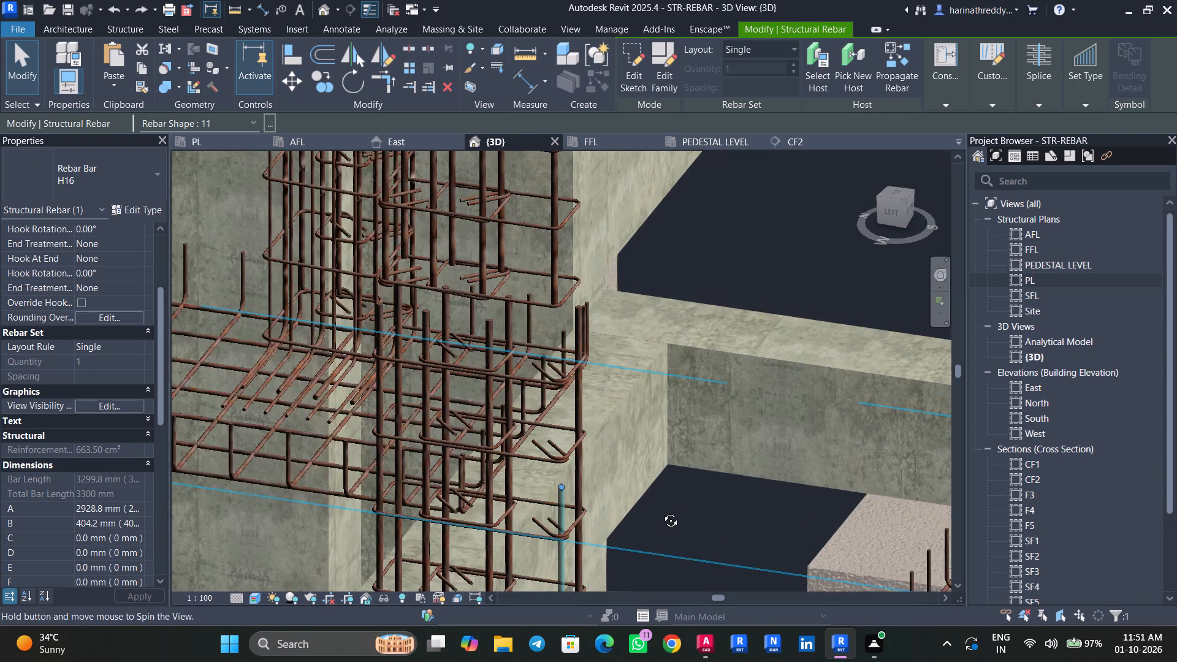
pyautogui.keyDown('shift'); pyautogui.moveTo(661, 511); pyautogui.dragTo(661, 512, button='middle'); pyautogui.keyUp('shift')
pyautogui.press('Escape')
pyautogui.press('Escape')
pyautogui.press('Escape')
pyautogui.keyDown('shift'); pyautogui.moveTo(680, 234); pyautogui.dragTo(680, 238, button='middle'); pyautogui.keyUp('shift')
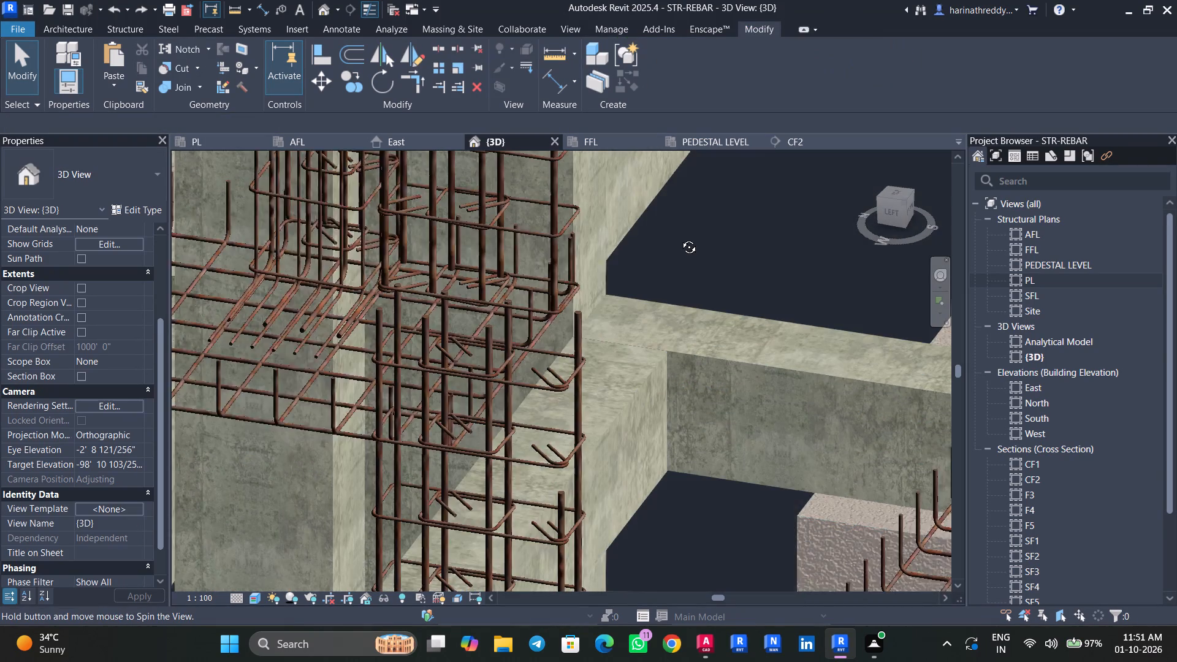
pyautogui.keyDown('shift'); pyautogui.moveTo(680, 238); pyautogui.dragTo(651, 253, button='middle'); pyautogui.keyUp('shift')
pyautogui.click(571, 288)
pyautogui.press('Escape')
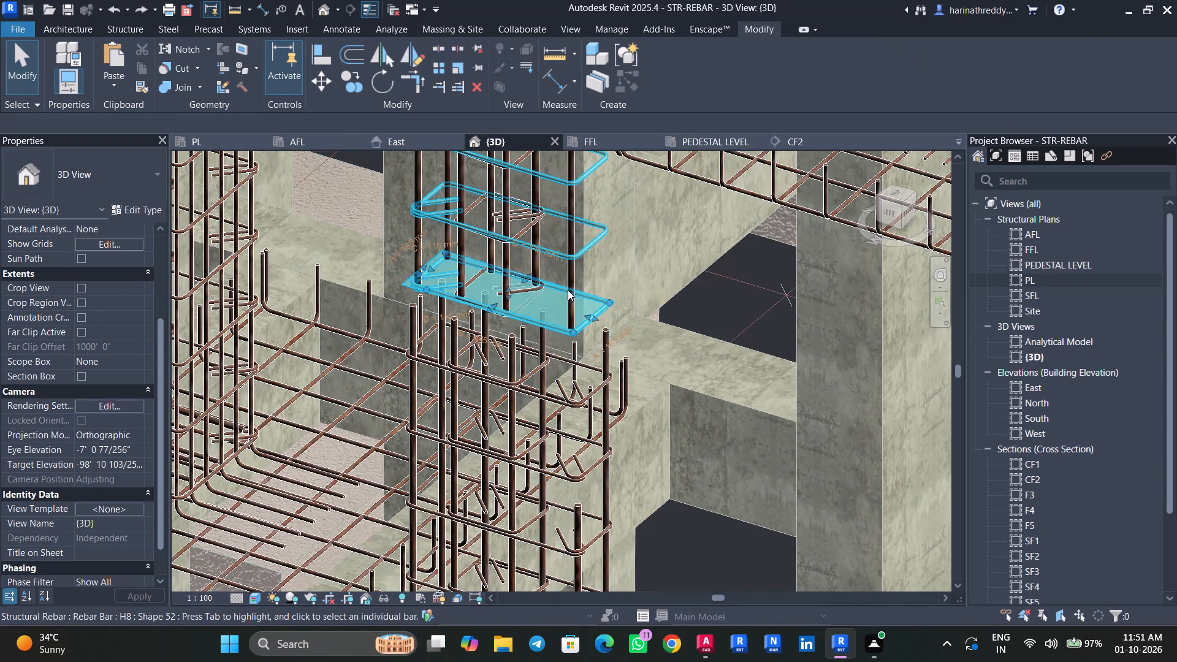
pyautogui.press('Escape')
pyautogui.click(569, 292)
pyautogui.moveTo(570, 329); pyautogui.dragTo(555, 487)
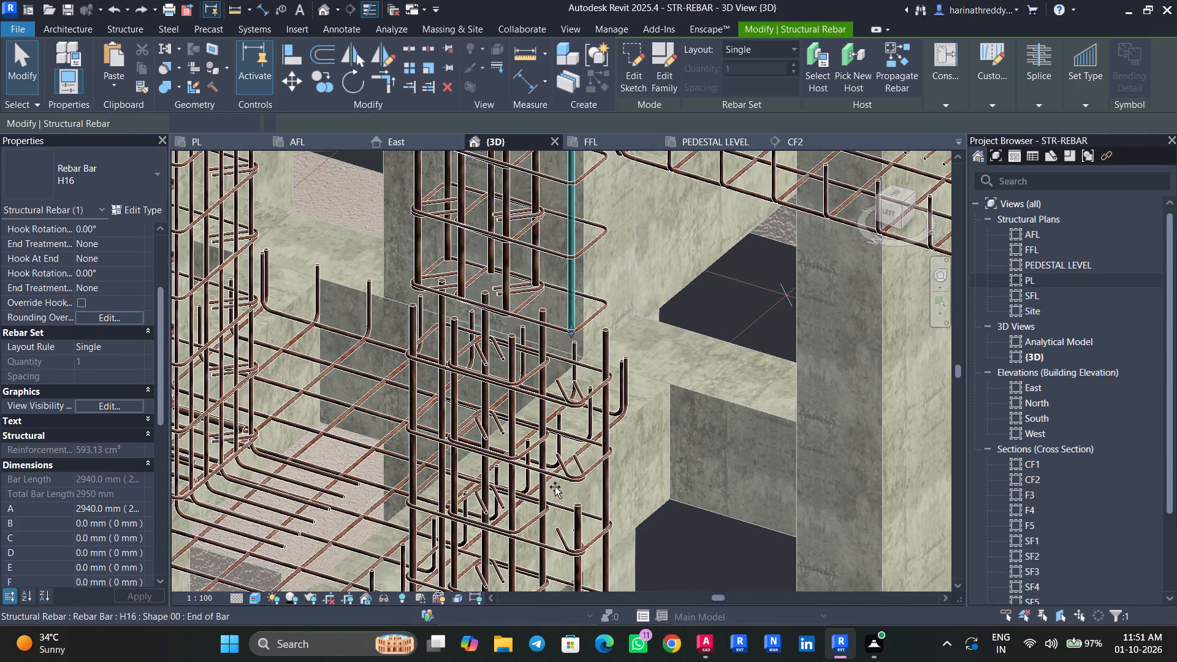
pyautogui.moveTo(555, 487); pyautogui.dragTo(560, 587)
pyautogui.scroll(1, 636, 554)
pyautogui.moveTo(636, 554); pyautogui.dragTo(636, 371, button='middle')
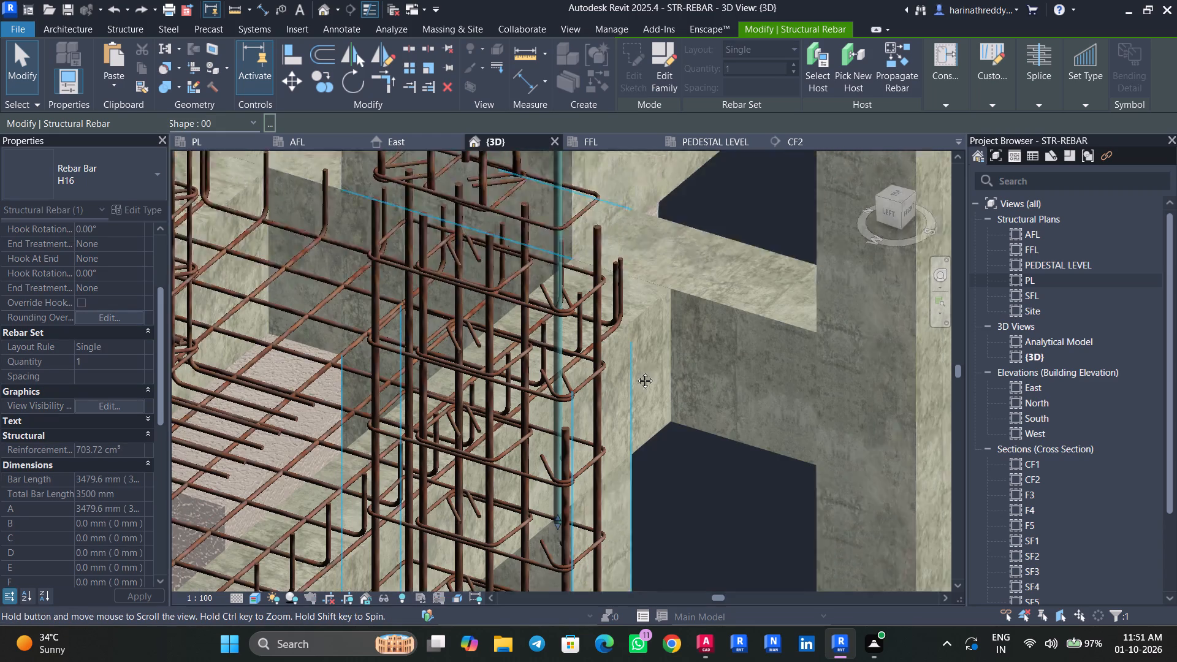
pyautogui.moveTo(636, 371); pyautogui.dragTo(640, 353, button='middle')
pyautogui.moveTo(560, 392); pyautogui.dragTo(560, 457)
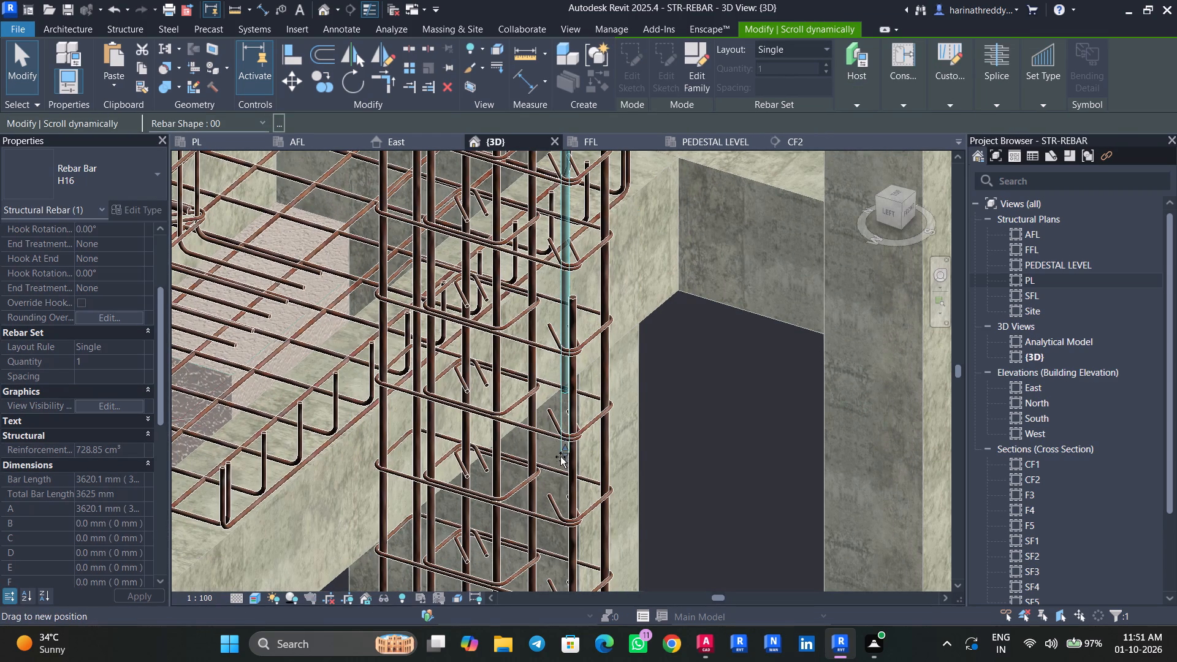
pyautogui.moveTo(560, 457); pyautogui.dragTo(571, 506)
pyautogui.press('Escape')
pyautogui.press('Escape')
# Compare the H16 bars at the top of C4's cage in 3D with their positions in the PL plan.
pyautogui.scroll(-3, 709, 387)
pyautogui.moveTo(709, 386); pyautogui.dragTo(691, 410, button='middle')
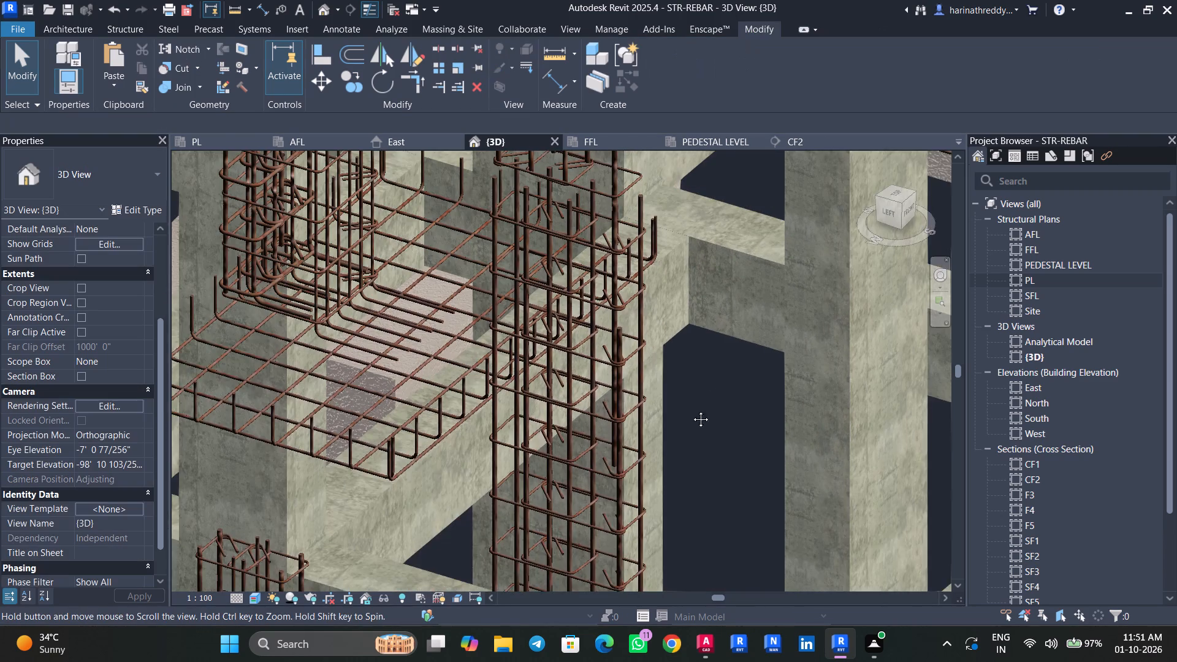
pyautogui.moveTo(691, 410); pyautogui.dragTo(652, 443, button='middle')
pyautogui.keyDown('shift'); pyautogui.moveTo(650, 443); pyautogui.dragTo(490, 420, button='middle'); pyautogui.keyUp('shift')
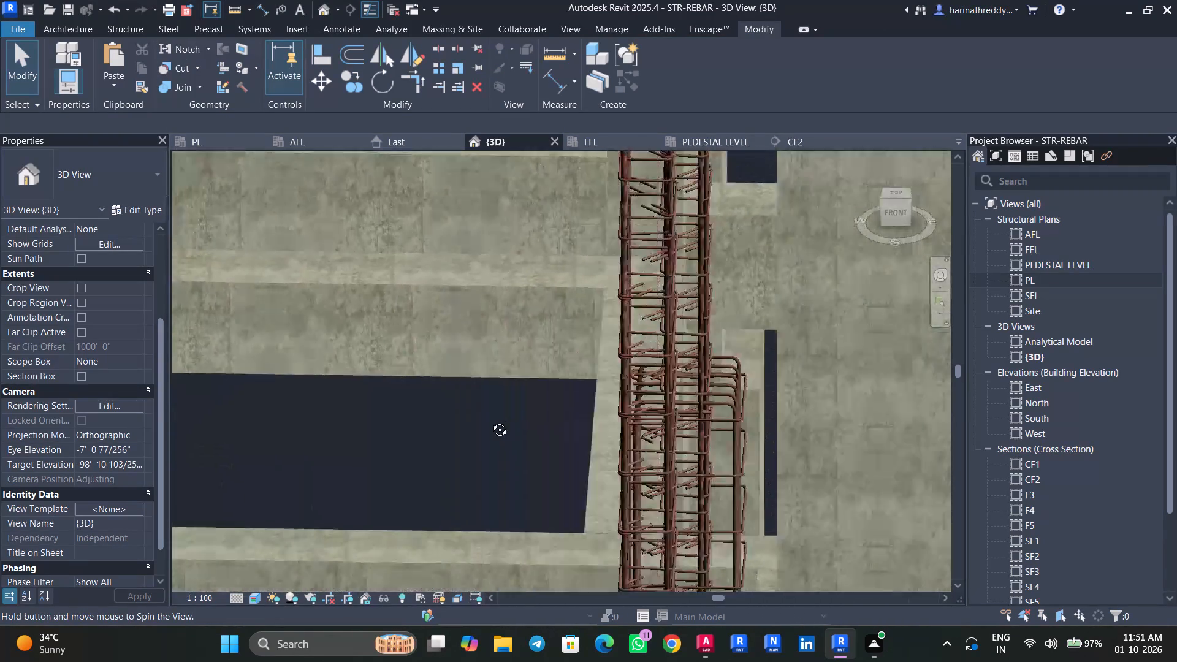
pyautogui.keyDown('shift'); pyautogui.moveTo(490, 420); pyautogui.dragTo(332, 509, button='middle'); pyautogui.keyUp('shift')
pyautogui.scroll(-6, 471, 403)
pyautogui.moveTo(525, 289); pyautogui.dragTo(487, 437, button='middle')
pyautogui.keyDown('shift'); pyautogui.moveTo(475, 335); pyautogui.dragTo(467, 351, button='middle'); pyautogui.keyUp('shift')
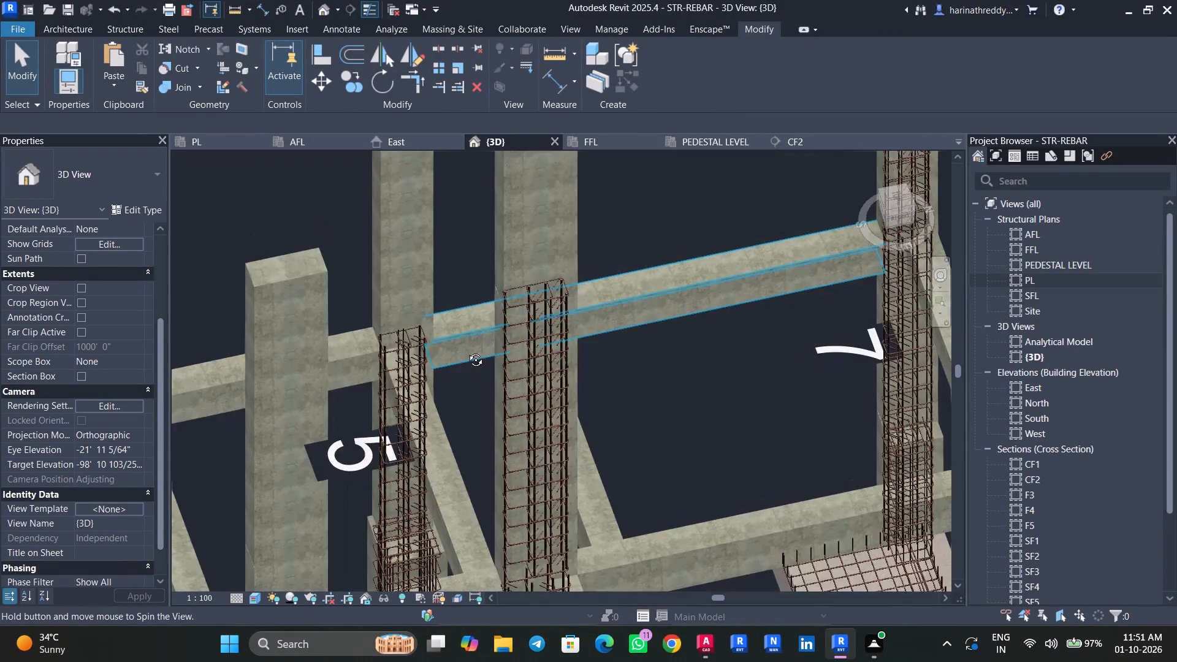
pyautogui.keyDown('shift'); pyautogui.moveTo(467, 351); pyautogui.dragTo(458, 386, button='middle'); pyautogui.keyUp('shift')
pyautogui.scroll(13, 524, 380)
pyautogui.click(498, 417)
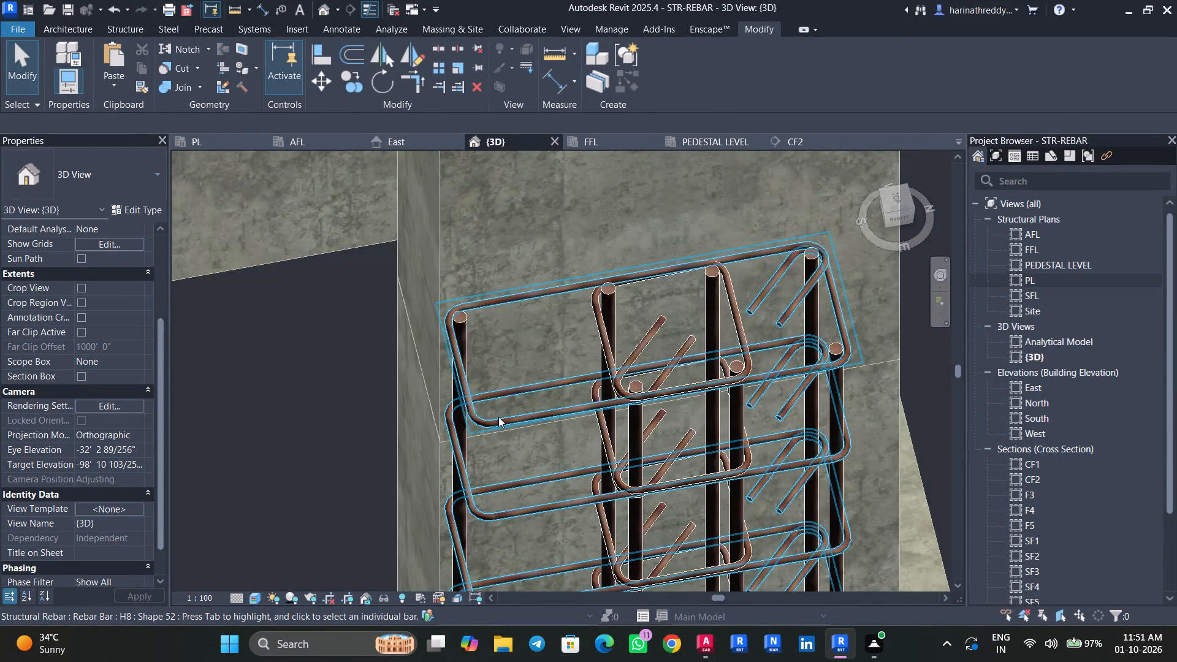
pyautogui.click(188, 138)
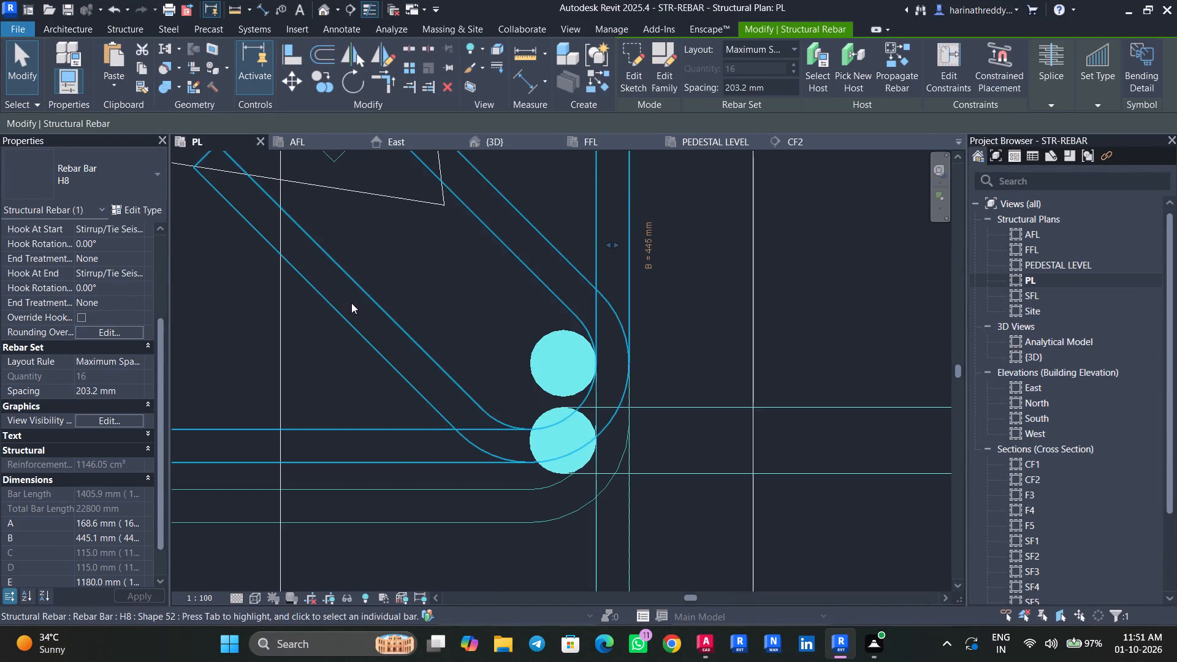
pyautogui.scroll(-10, 411, 341)
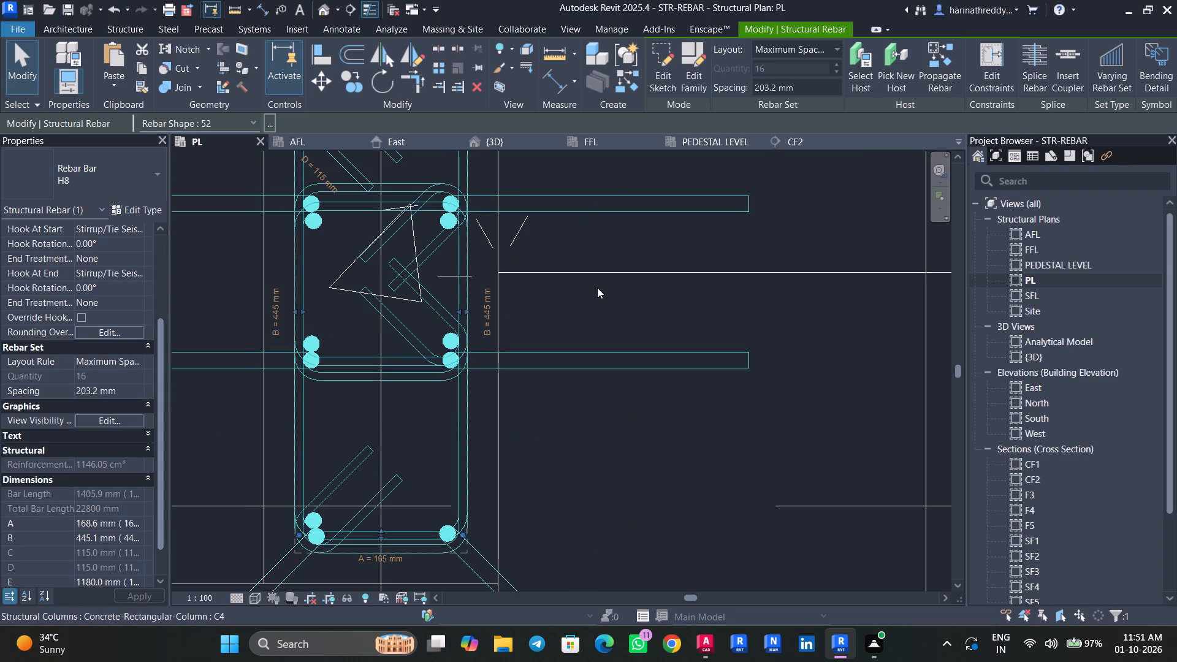
pyautogui.moveTo(543, 282); pyautogui.dragTo(589, 476, button='middle')
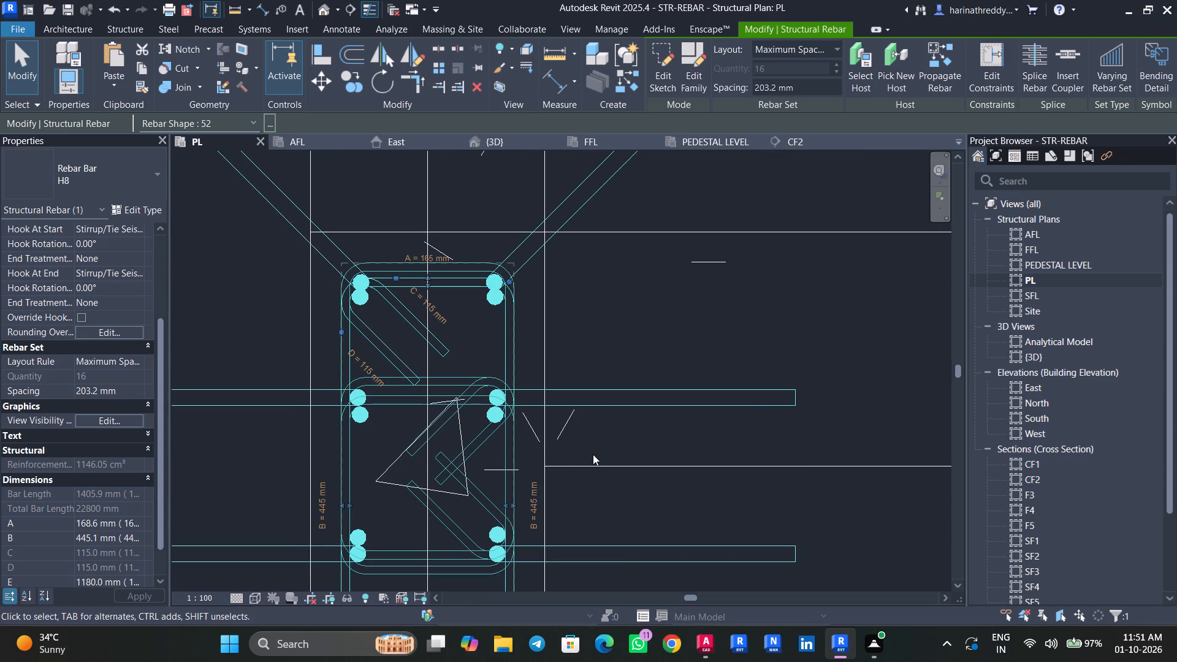
pyautogui.moveTo(595, 443); pyautogui.dragTo(595, 419, button='middle')
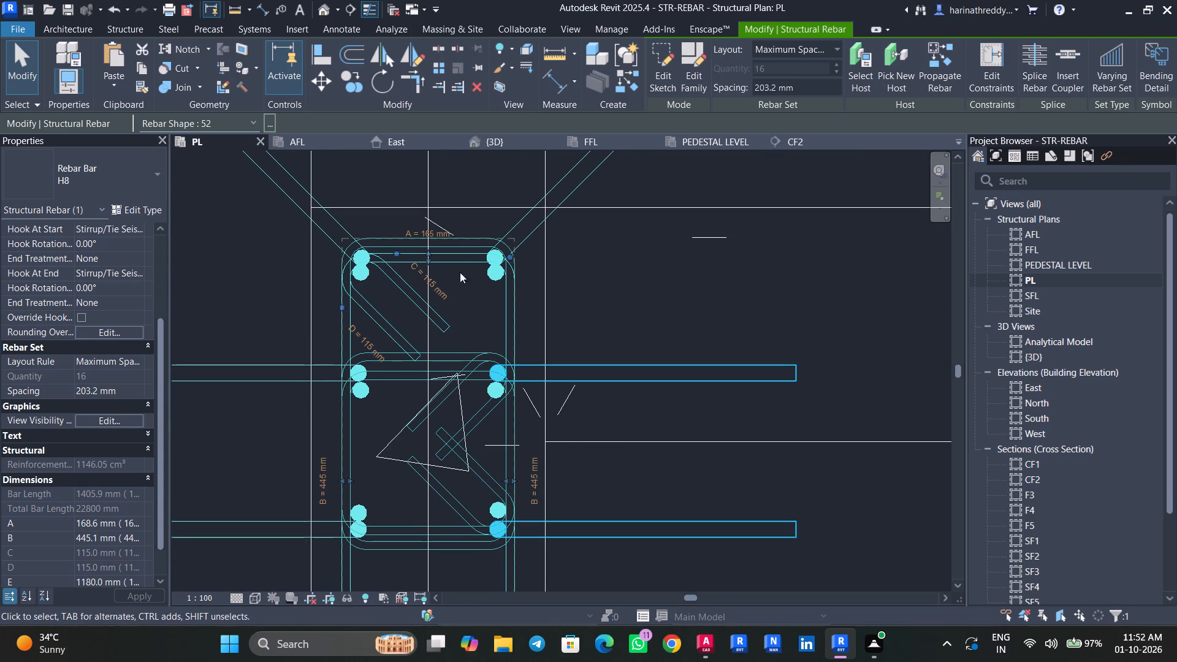
pyautogui.press('Escape')
pyautogui.press('Escape')
pyautogui.click(365, 274)
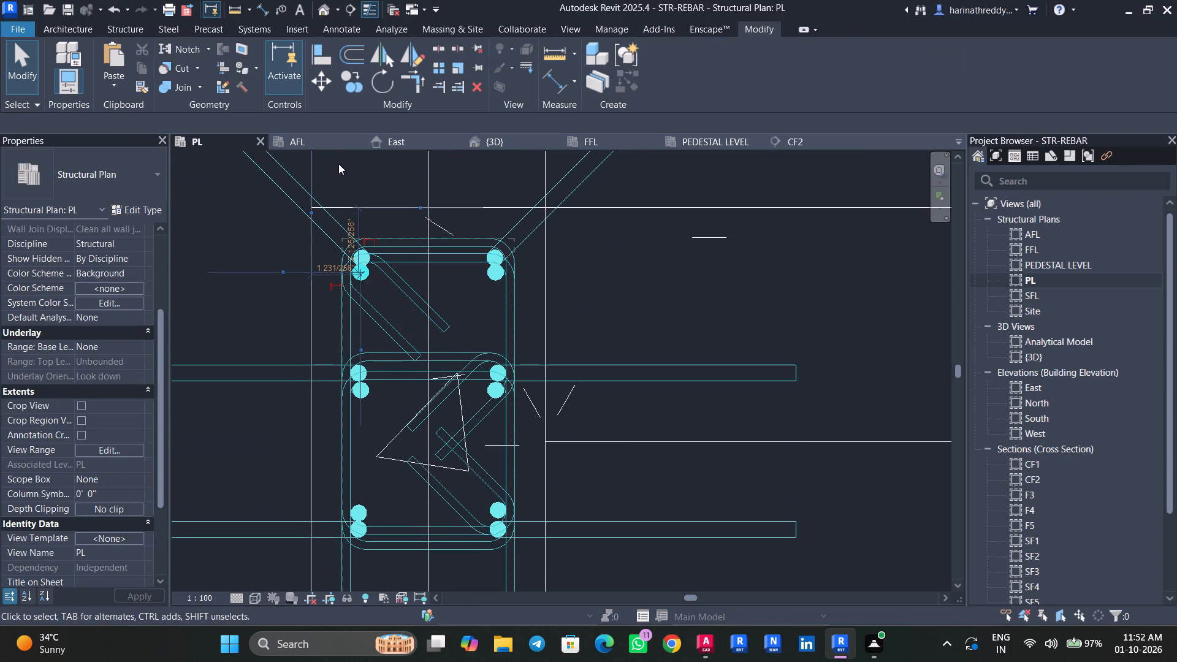
pyautogui.click(512, 142)
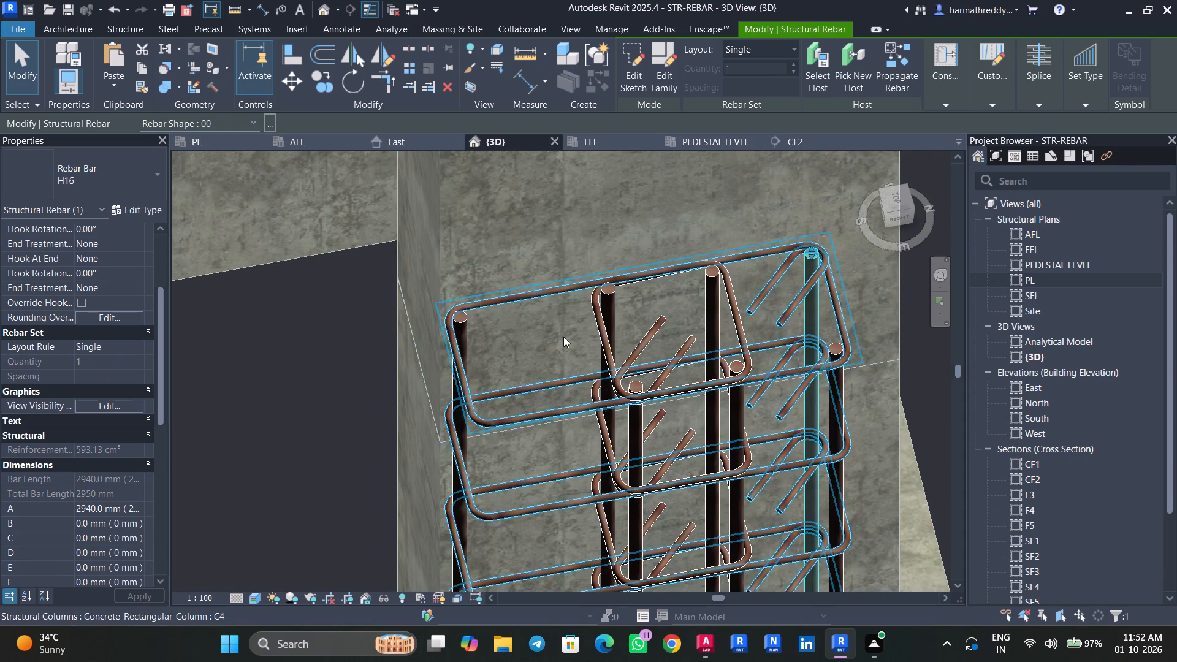
pyautogui.press('Escape')
pyautogui.press('Escape')
# Mirror a copy of the upper H16 bar in the left pair of C4's fourth row about the column's Center (Left/Right) line.
pyautogui.click(463, 328)
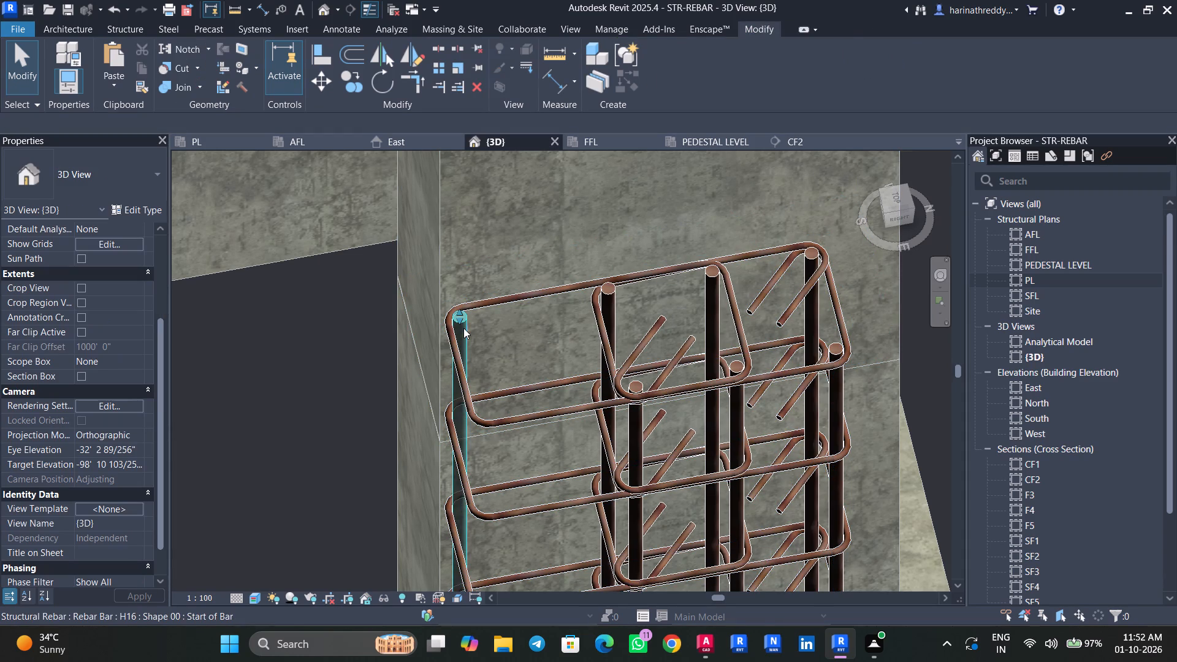
pyautogui.click(228, 139)
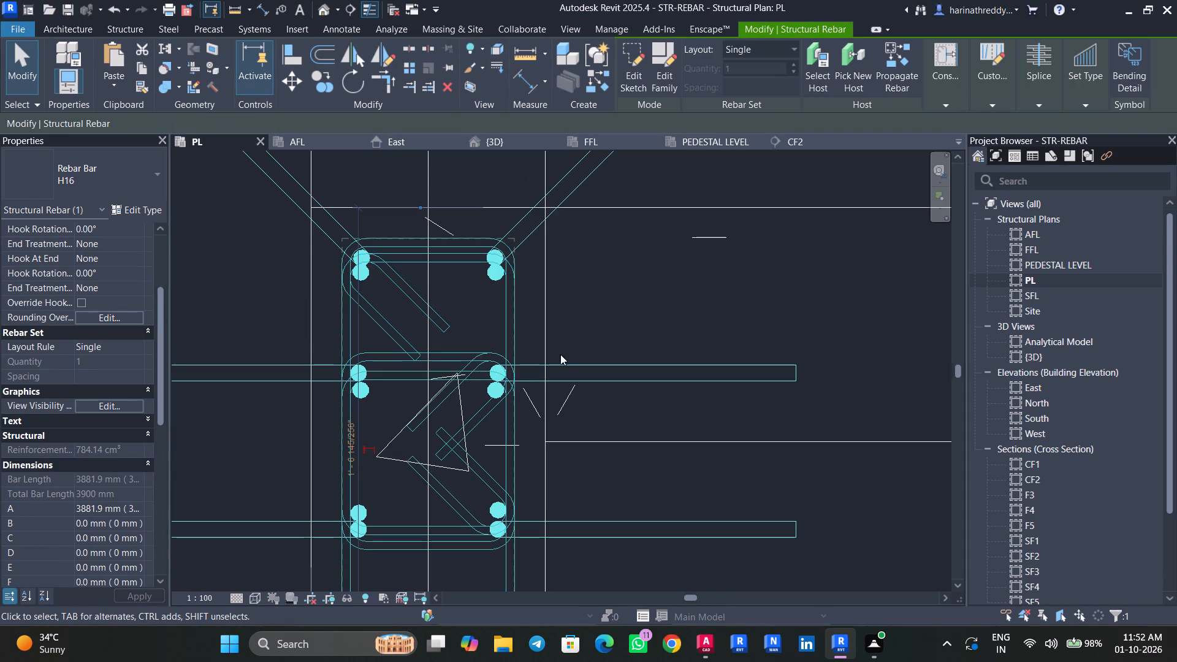
pyautogui.moveTo(588, 439); pyautogui.dragTo(646, 219, button='middle')
pyautogui.scroll(3, 485, 471)
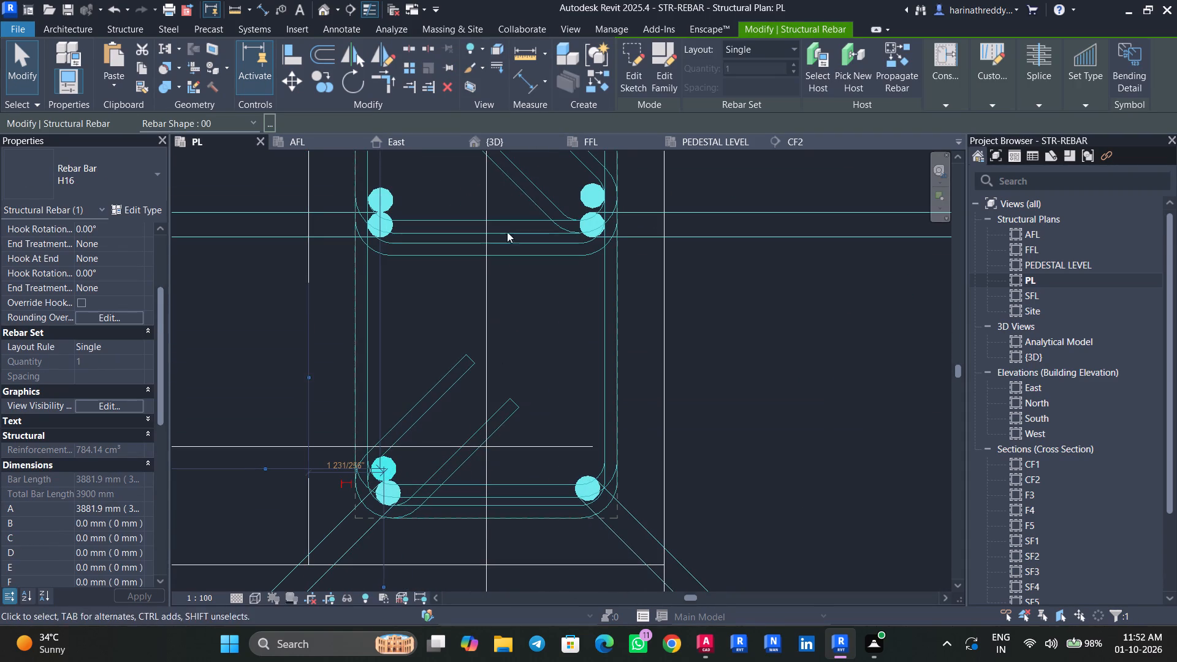
pyautogui.click(354, 63)
pyautogui.click(486, 277)
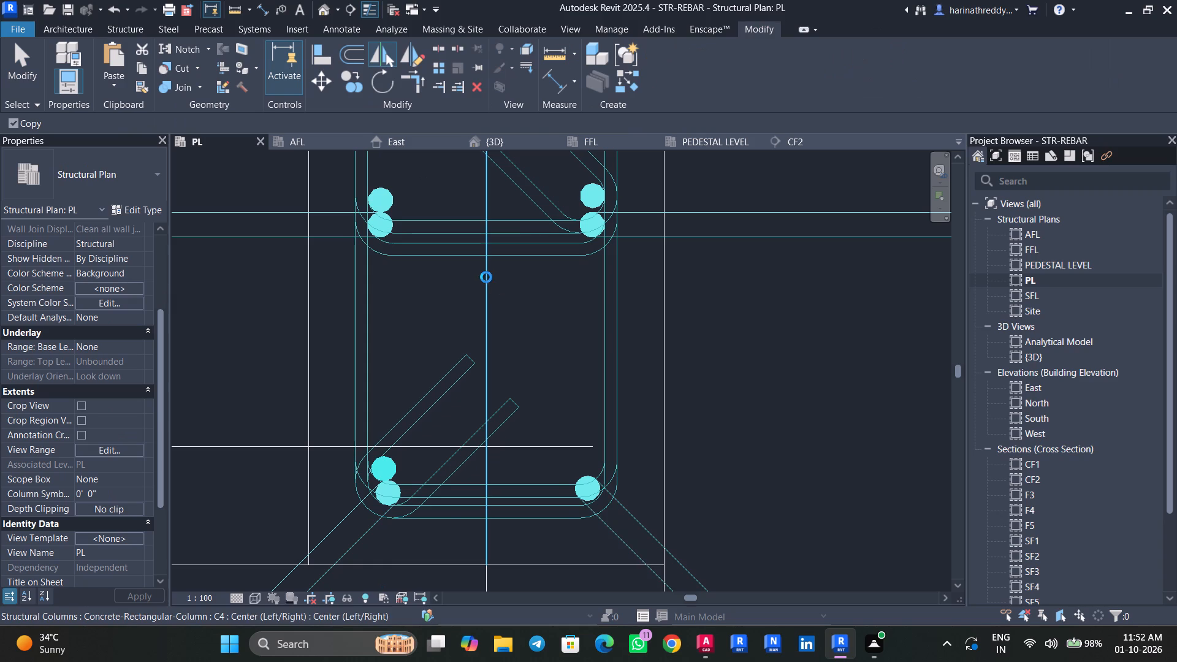
pyautogui.press('Escape')
pyautogui.press('Escape')
pyautogui.press('Escape')
pyautogui.click(495, 143)
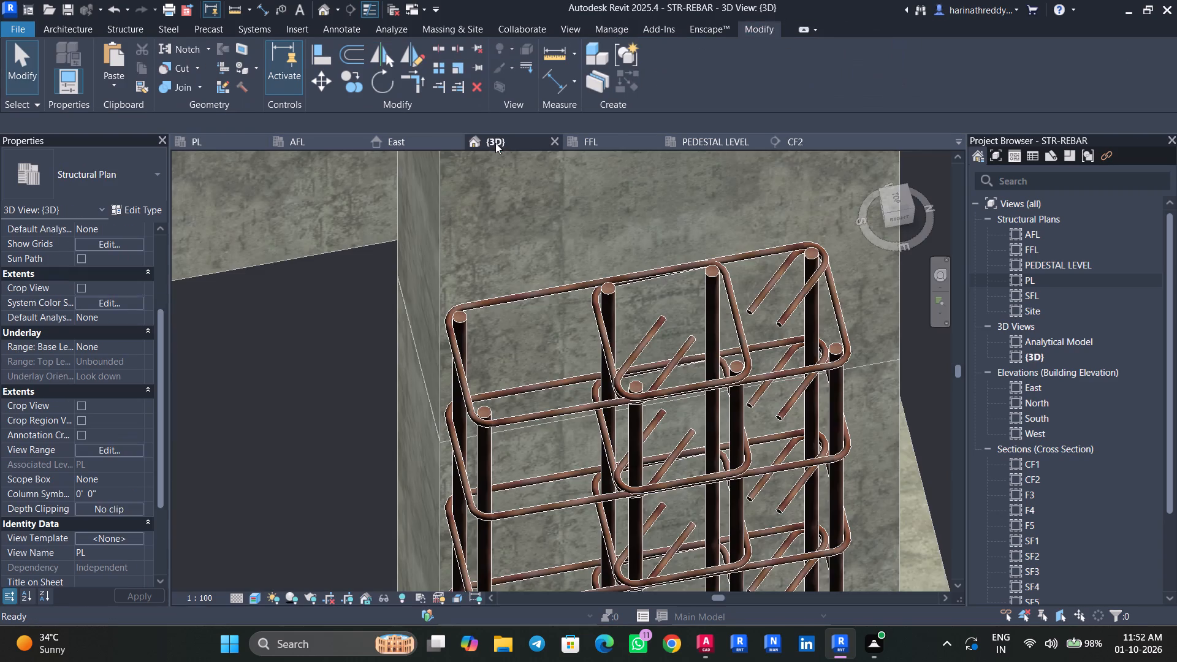
# Stretch the lower end of C4's west-side H16 bar in the second row from the south to about 3658 mm, lapping the lower bar.
pyautogui.scroll(-9, 528, 265)
pyautogui.keyDown('shift'); pyautogui.moveTo(737, 373); pyautogui.dragTo(780, 320, button='middle'); pyautogui.keyUp('shift')
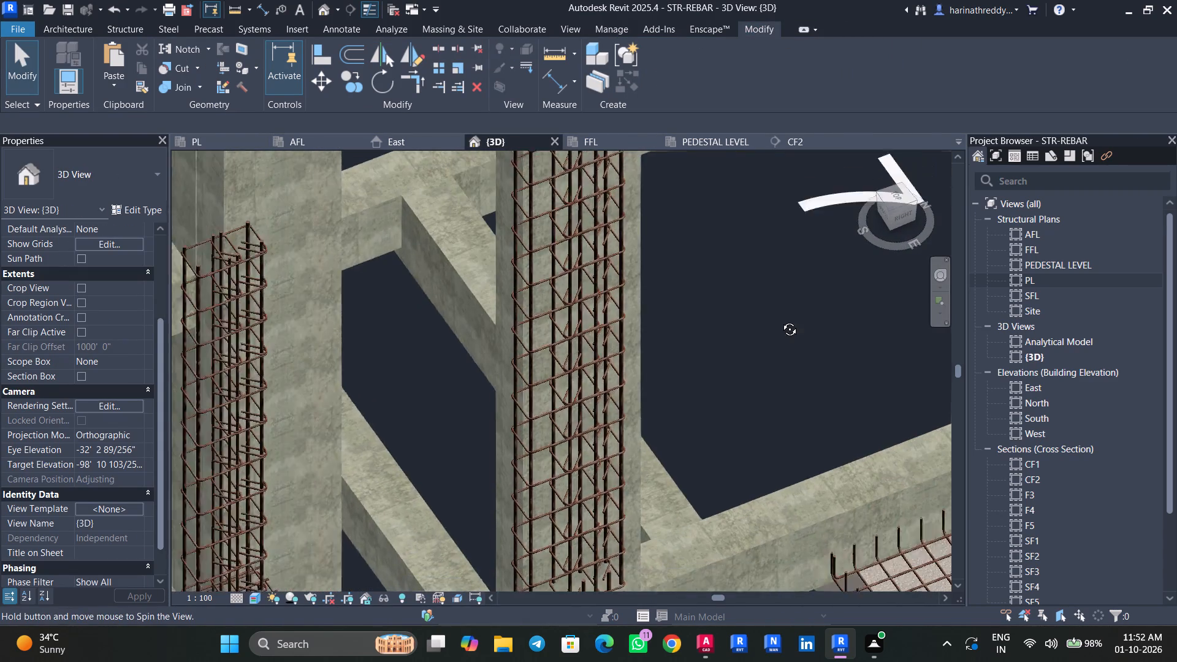
pyautogui.keyDown('shift'); pyautogui.moveTo(780, 320); pyautogui.dragTo(780, 319, button='middle'); pyautogui.keyUp('shift')
pyautogui.moveTo(779, 319); pyautogui.dragTo(779, 171, button='middle')
pyautogui.moveTo(725, 279); pyautogui.dragTo(741, 210, button='middle')
pyautogui.scroll(5, 528, 376)
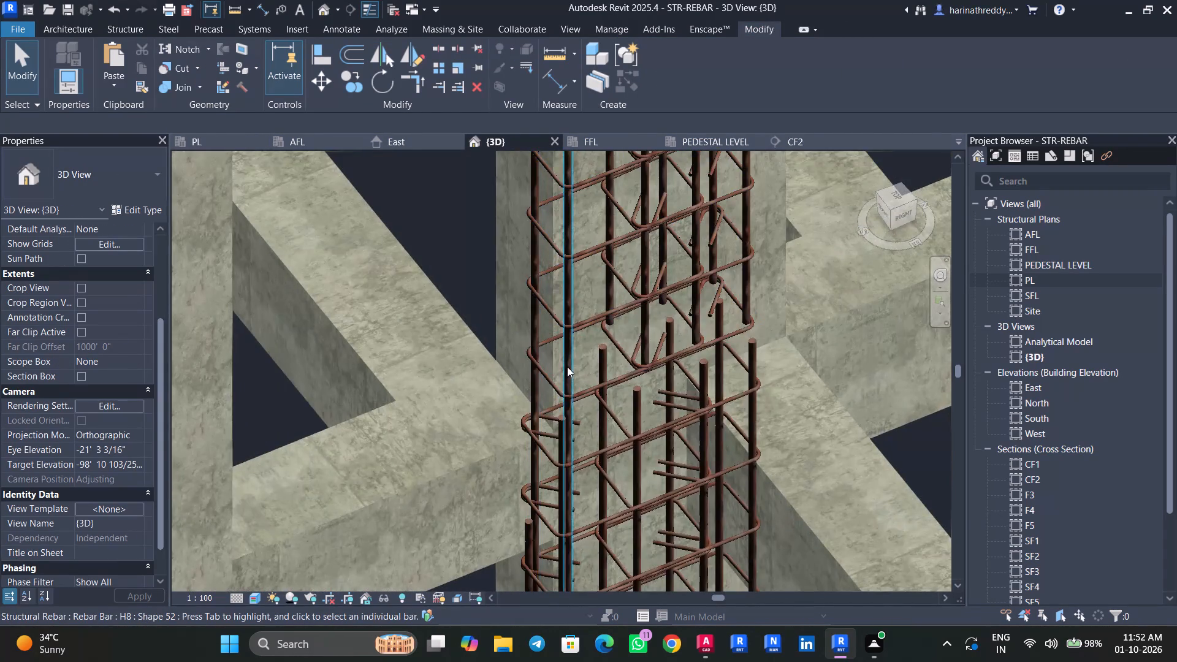
pyautogui.click(567, 367)
pyautogui.press('Escape')
pyautogui.press('Escape')
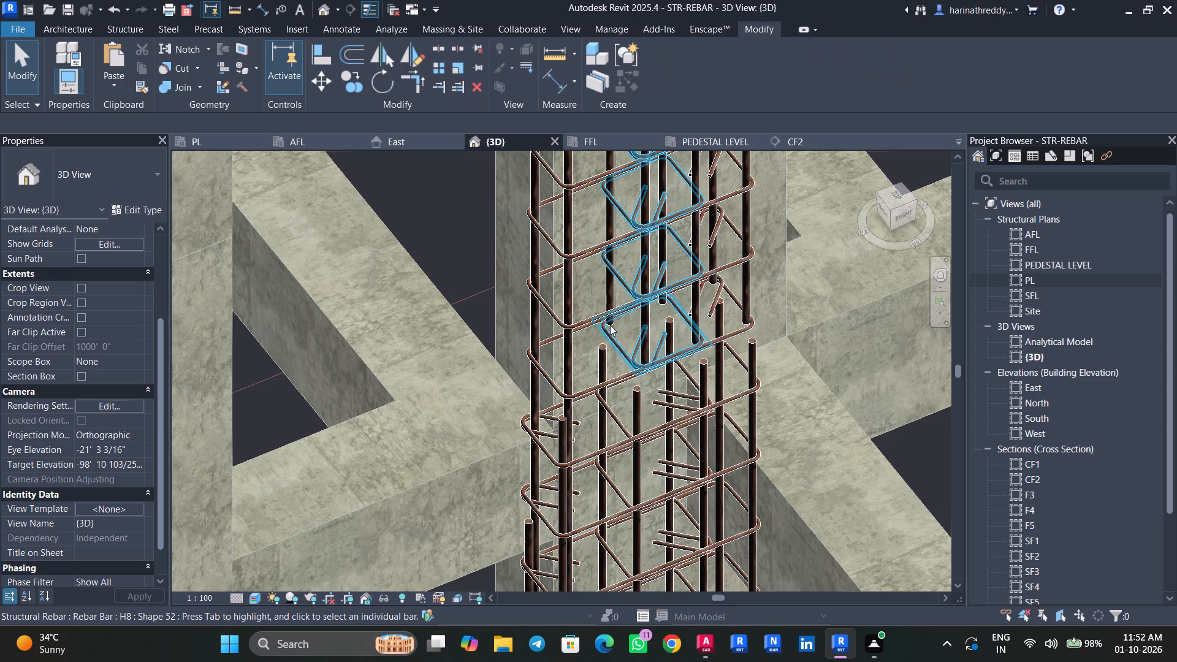
pyautogui.click(607, 294)
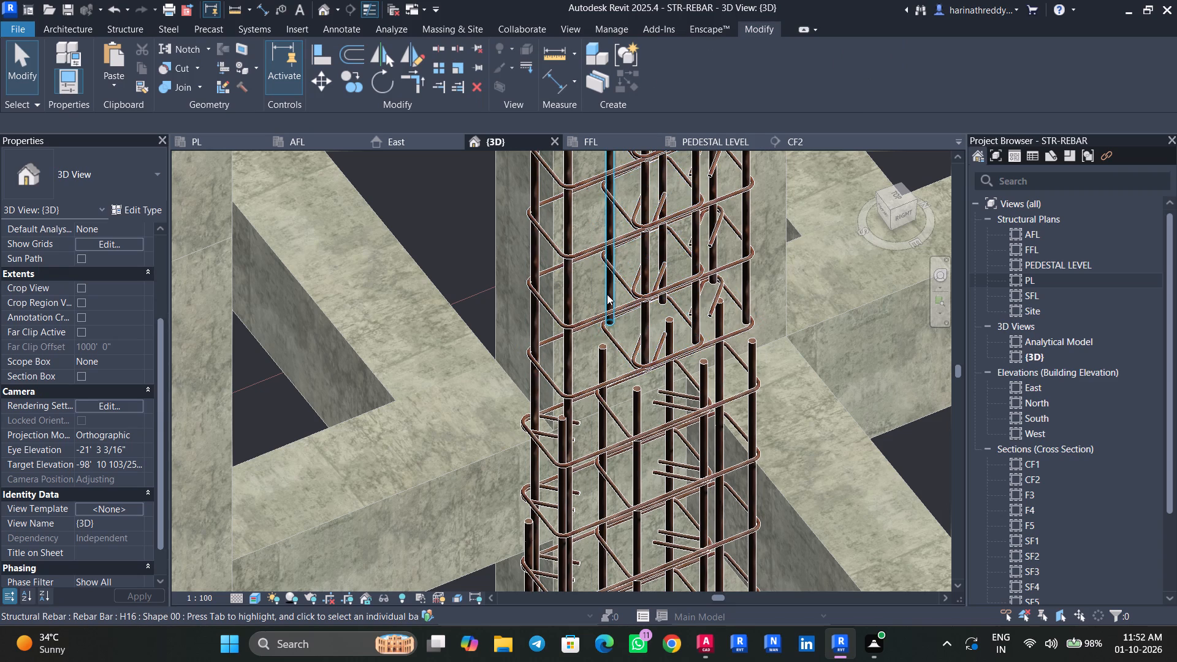
pyautogui.moveTo(611, 326); pyautogui.dragTo(611, 555)
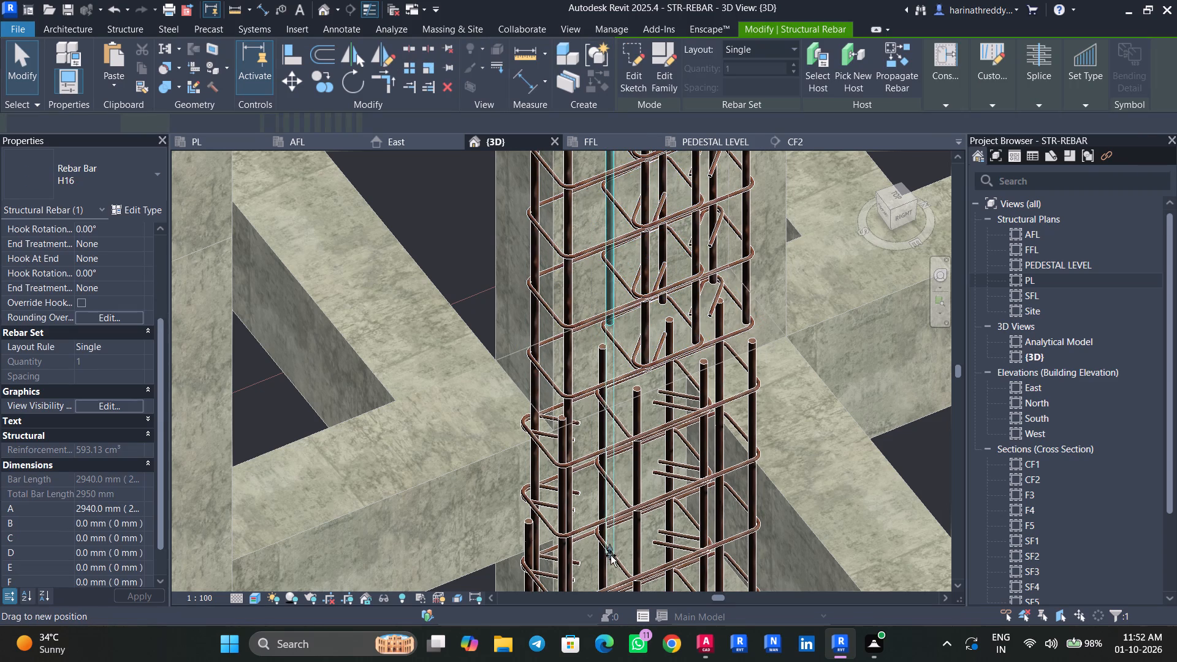
pyautogui.moveTo(611, 555); pyautogui.dragTo(611, 579)
pyautogui.moveTo(702, 511); pyautogui.dragTo(612, 400, button='middle')
pyautogui.moveTo(610, 409); pyautogui.dragTo(542, 363, button='middle')
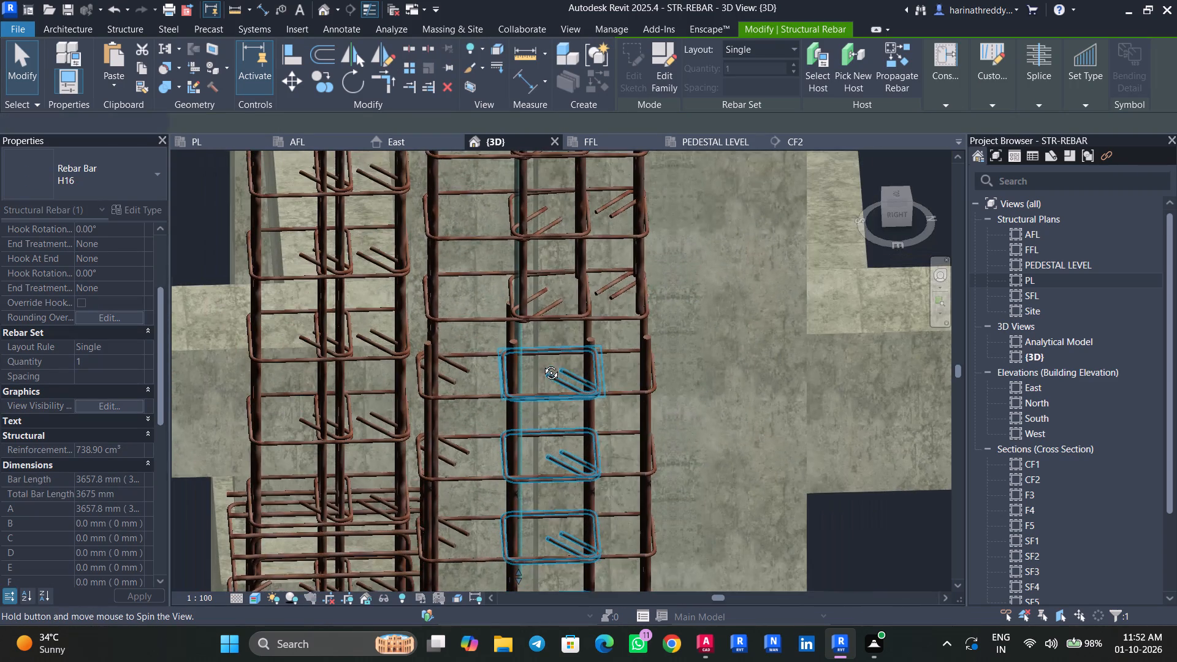
pyautogui.moveTo(542, 363); pyautogui.dragTo(557, 358, button='middle')
pyautogui.keyDown('shift'); pyautogui.scroll(1, 558, 358); pyautogui.keyUp('shift')
pyautogui.scroll(-3, 555, 357)
pyautogui.keyDown('shift'); pyautogui.moveTo(562, 364); pyautogui.dragTo(573, 363, button='middle'); pyautogui.keyUp('shift')
pyautogui.press('Escape')
pyautogui.press('Escape')
# Stretch the lower end of the east-side H16 bar in that same second row down past the top of the lower bar.
pyautogui.click(539, 317)
pyautogui.press('Escape')
pyautogui.press('Escape')
pyautogui.scroll(4, 539, 311)
pyautogui.click(539, 311)
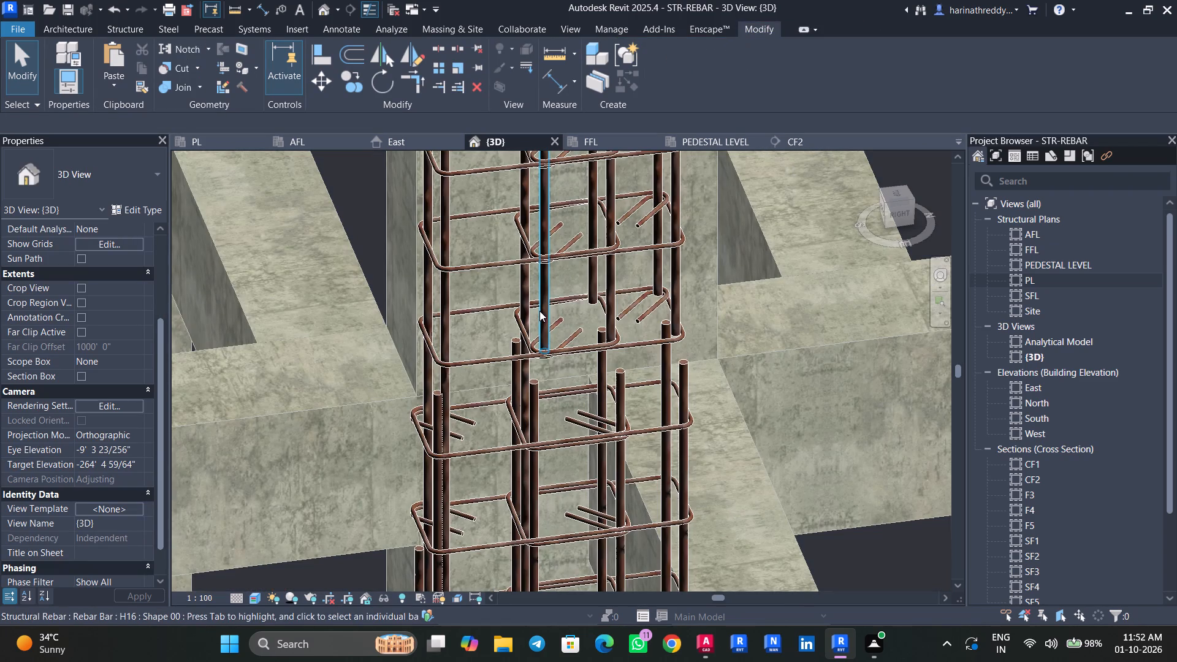
pyautogui.moveTo(544, 353); pyautogui.dragTo(540, 590)
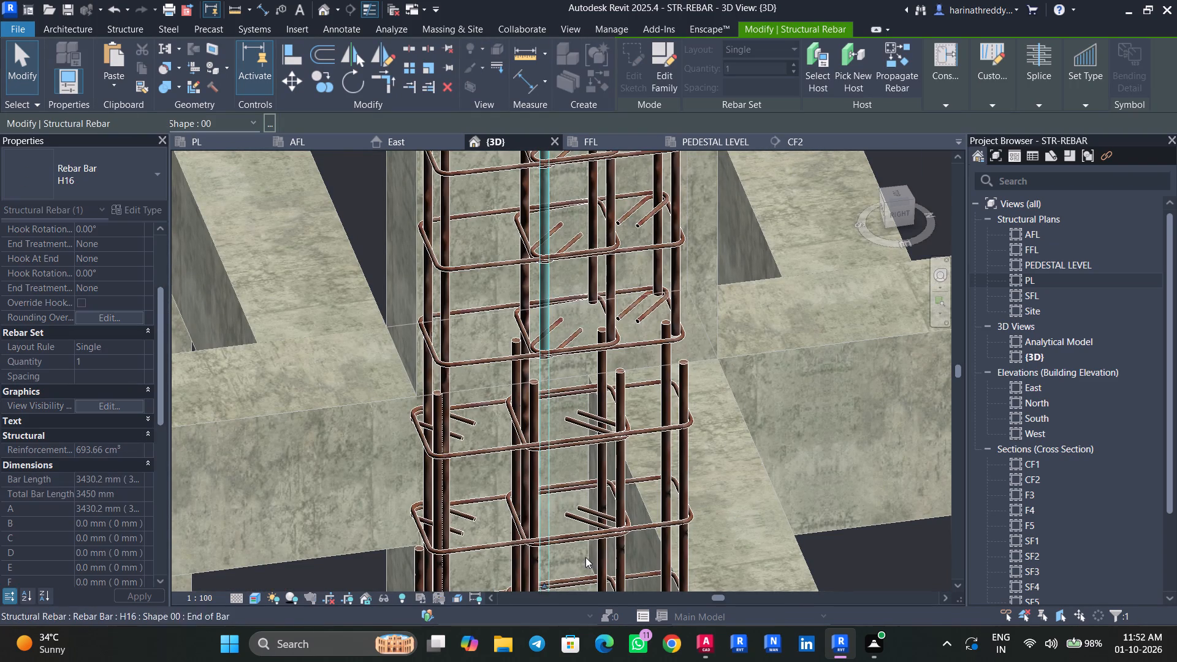
pyautogui.moveTo(596, 541); pyautogui.dragTo(582, 364, button='middle')
pyautogui.moveTo(528, 413); pyautogui.dragTo(528, 439)
pyautogui.press('Escape')
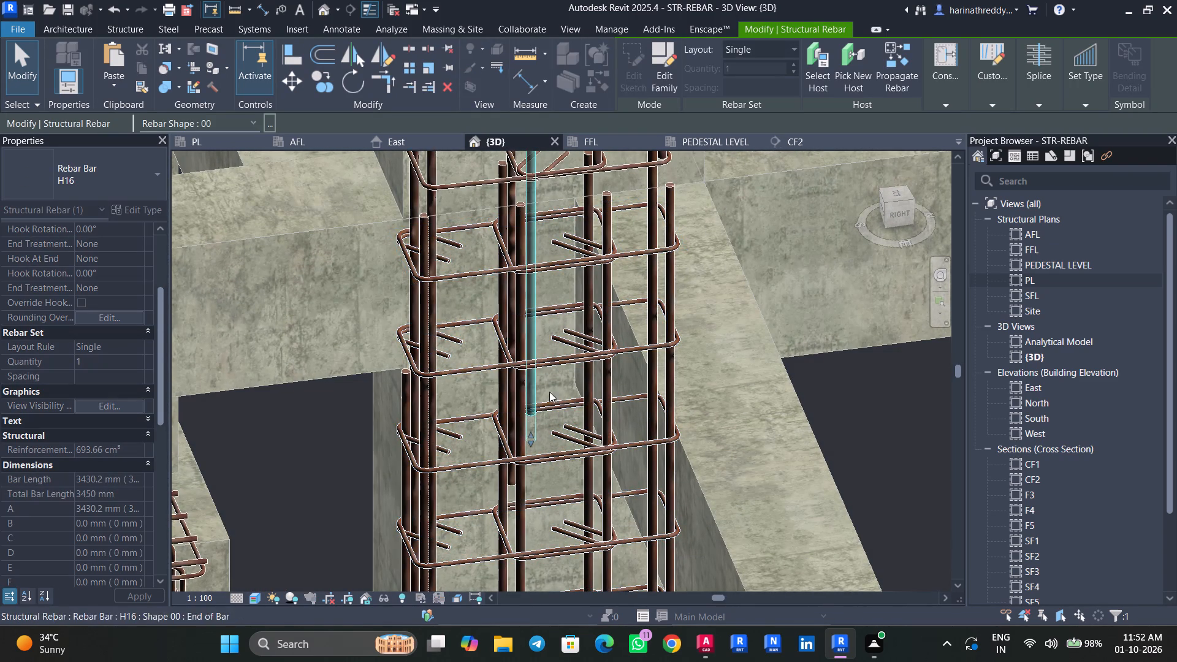
pyautogui.press('Escape')
# Stretch the lower end of the east-side H16 bar in C4's third row from the south to about 3598 mm, lapping the lower bar.
pyautogui.moveTo(560, 310); pyautogui.dragTo(517, 493, button='middle')
pyautogui.press('Escape')
pyautogui.press('Escape')
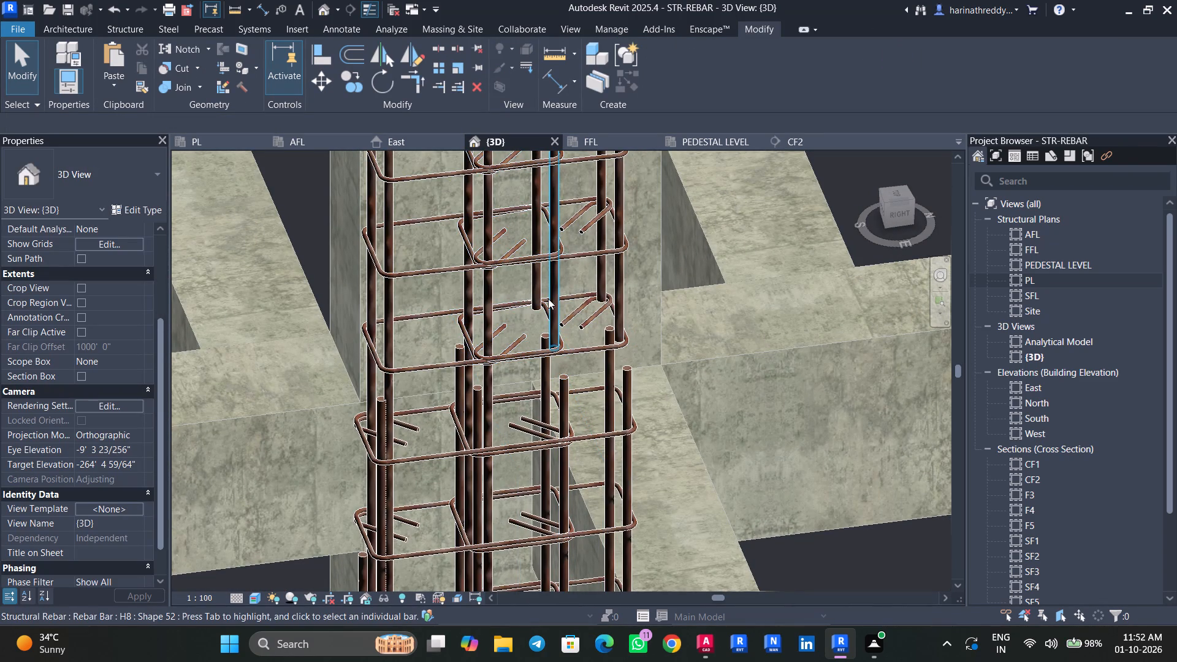
pyautogui.click(548, 299)
pyautogui.moveTo(552, 349); pyautogui.dragTo(554, 566)
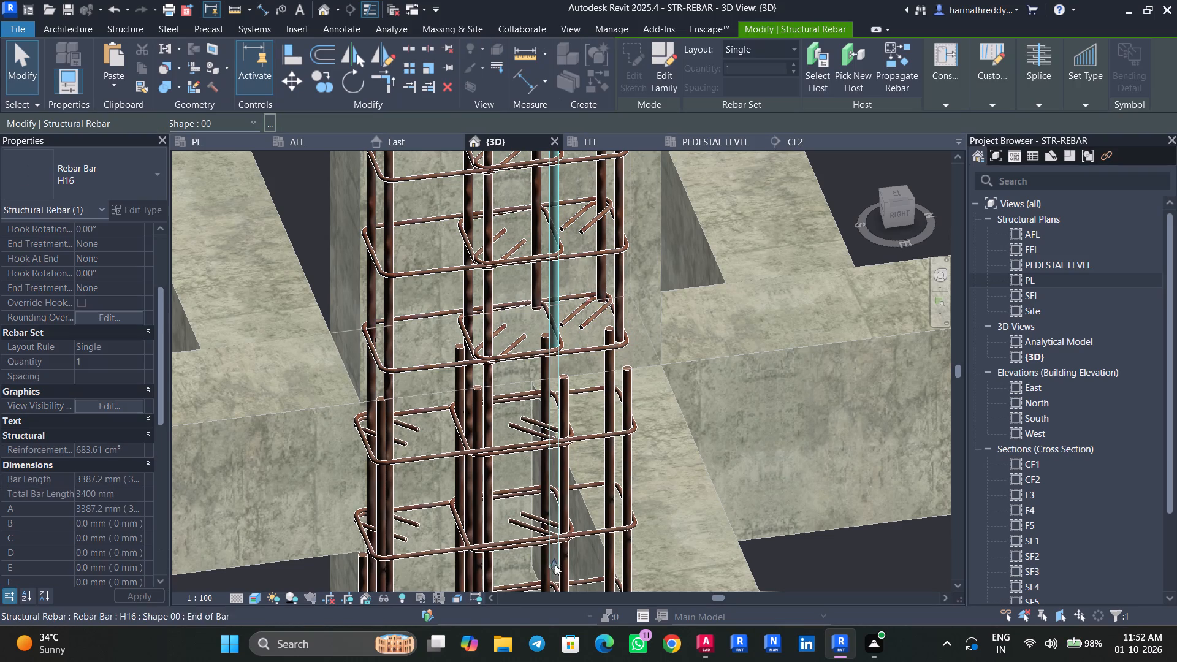
pyautogui.moveTo(574, 548); pyautogui.dragTo(573, 373, button='middle')
pyautogui.moveTo(555, 395); pyautogui.dragTo(555, 495)
pyautogui.moveTo(758, 382); pyautogui.dragTo(777, 593, button='middle')
pyautogui.press('Escape')
pyautogui.press('Escape')
pyautogui.press('Escape')
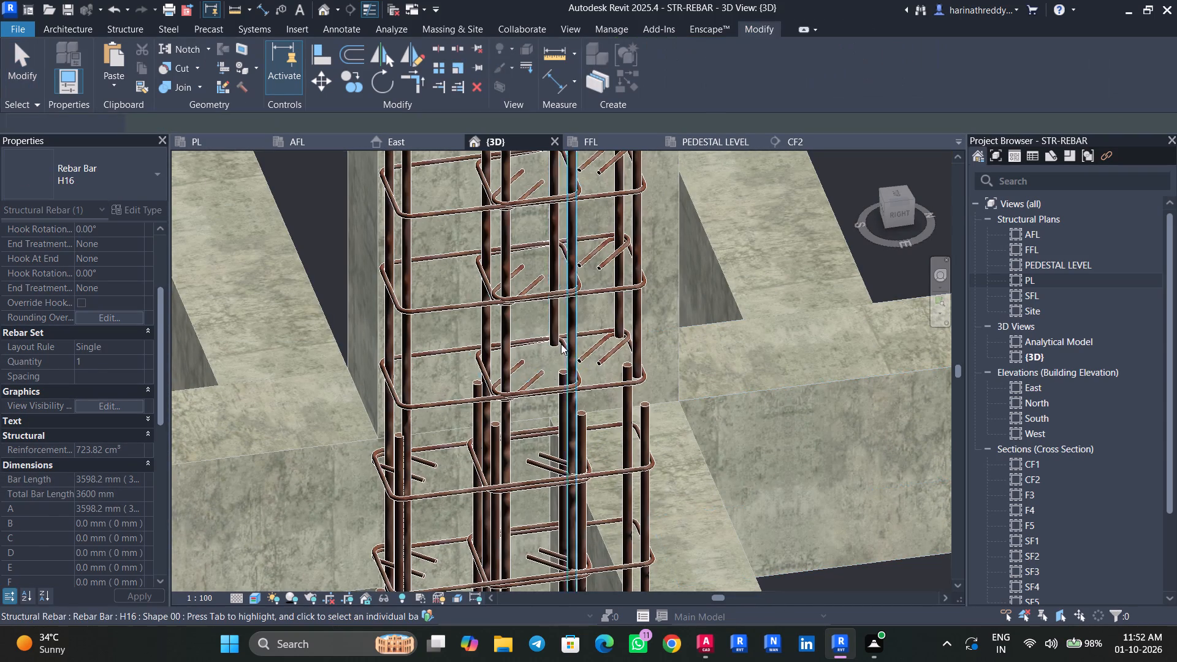
# Stretch the lower end of the west-side H16 bar in C4's third row down past the top of the lower bar.
pyautogui.click(556, 322)
pyautogui.moveTo(552, 346); pyautogui.dragTo(555, 446)
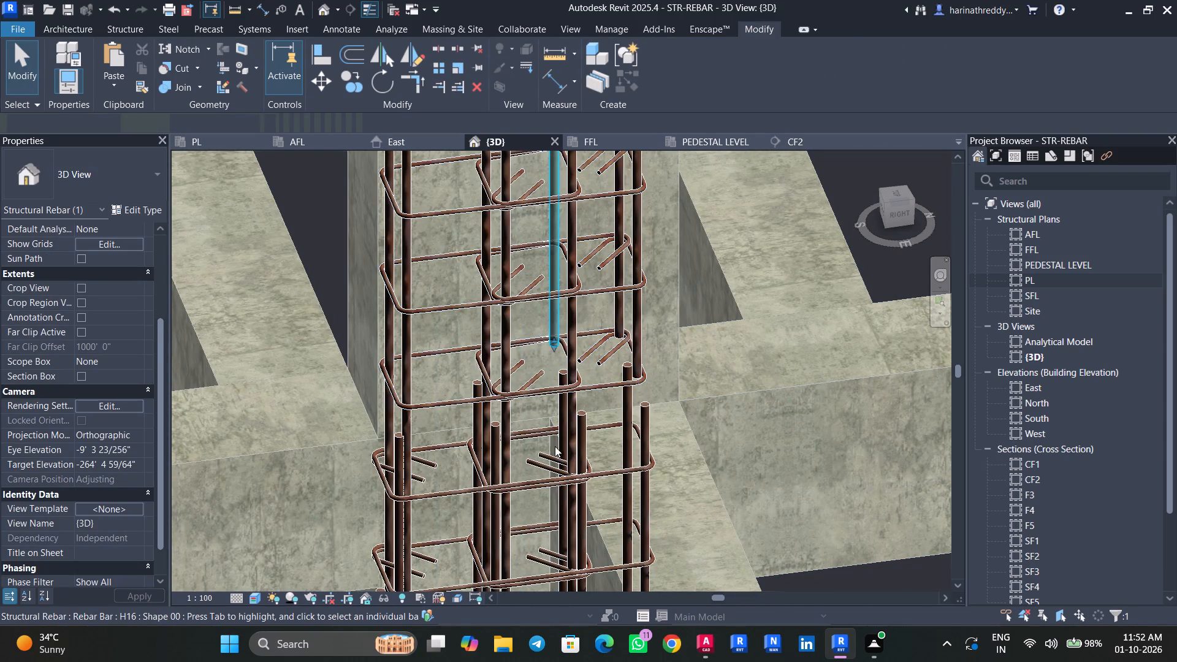
pyautogui.moveTo(555, 446); pyautogui.dragTo(555, 571)
pyautogui.moveTo(584, 480); pyautogui.dragTo(587, 273, button='middle')
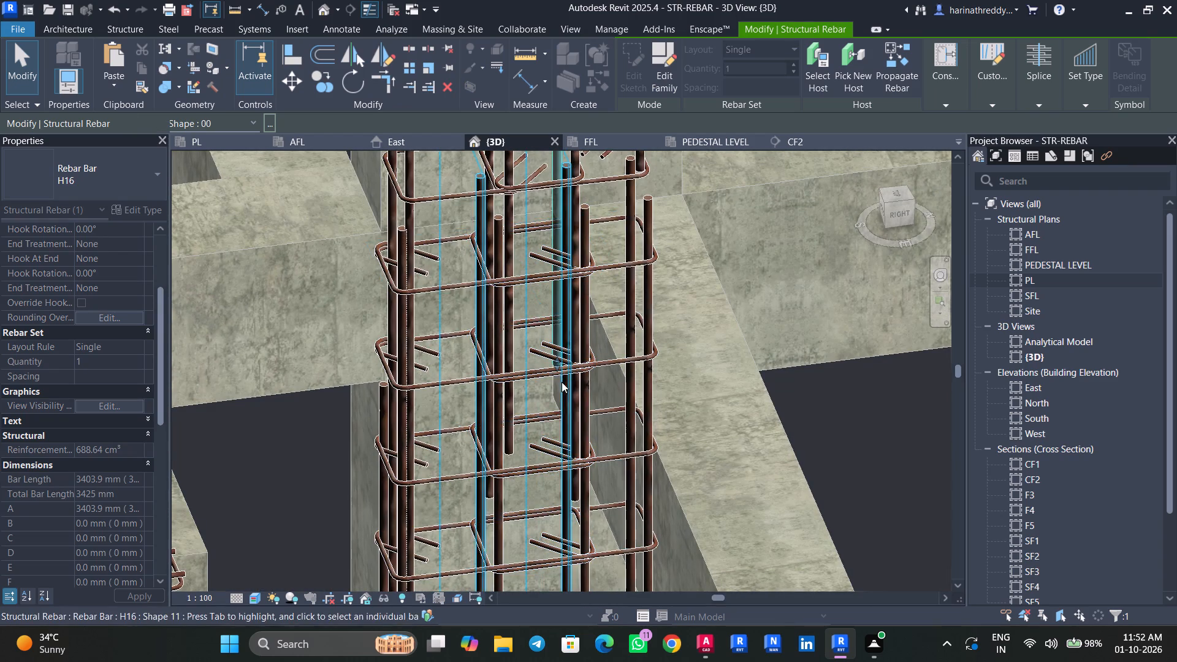
pyautogui.moveTo(555, 367); pyautogui.dragTo(559, 500)
pyautogui.moveTo(544, 268); pyautogui.dragTo(542, 451, button='middle')
pyautogui.press('Escape')
pyautogui.press('Escape')
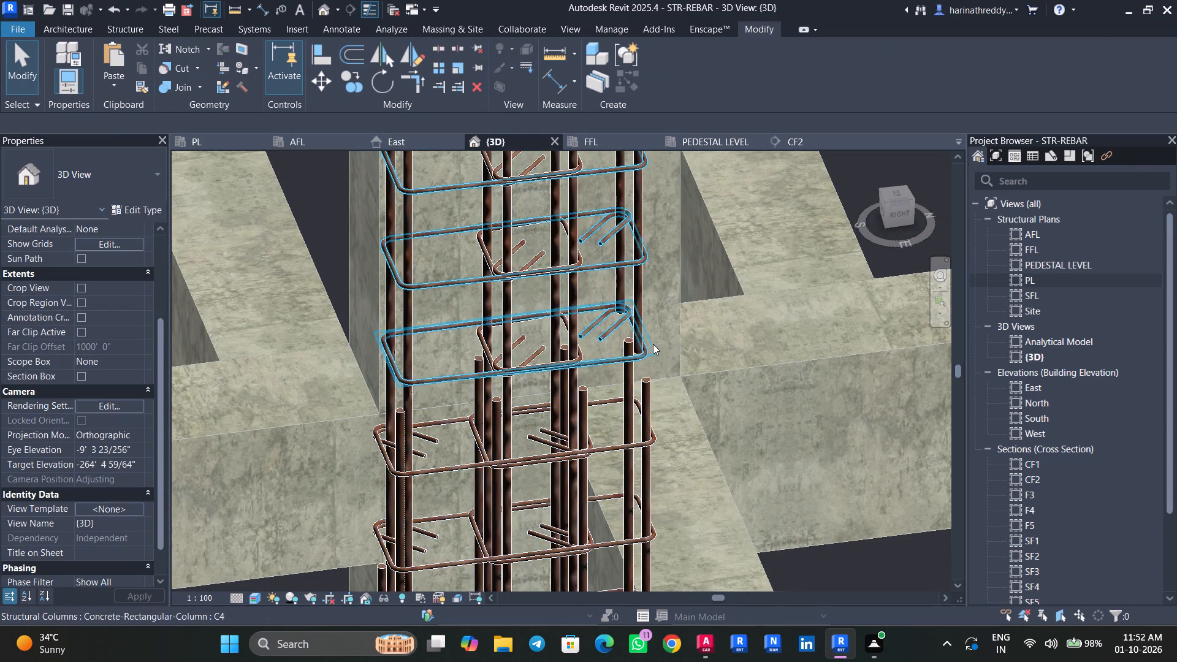
# Stretch the lower end of the east-side H16 bar in C4's northernmost row to about 3633 mm, lapping the lower bar.
pyautogui.click(639, 330)
pyautogui.press('Escape')
pyautogui.press('Escape')
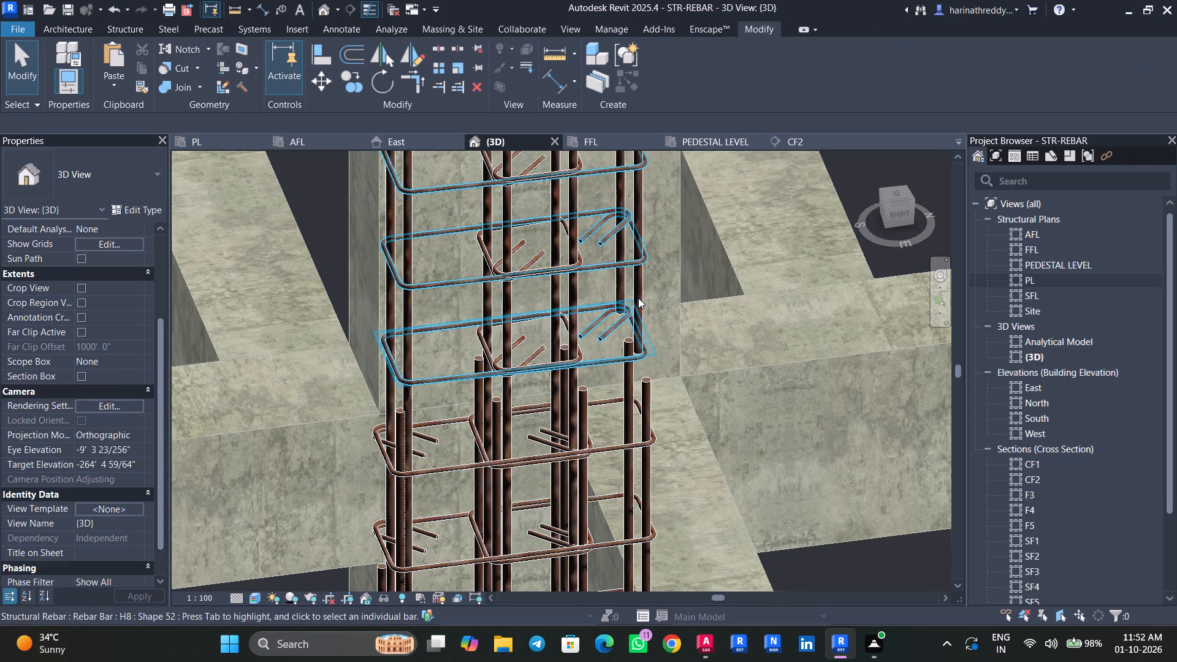
pyautogui.click(642, 280)
pyautogui.moveTo(637, 352); pyautogui.dragTo(642, 464)
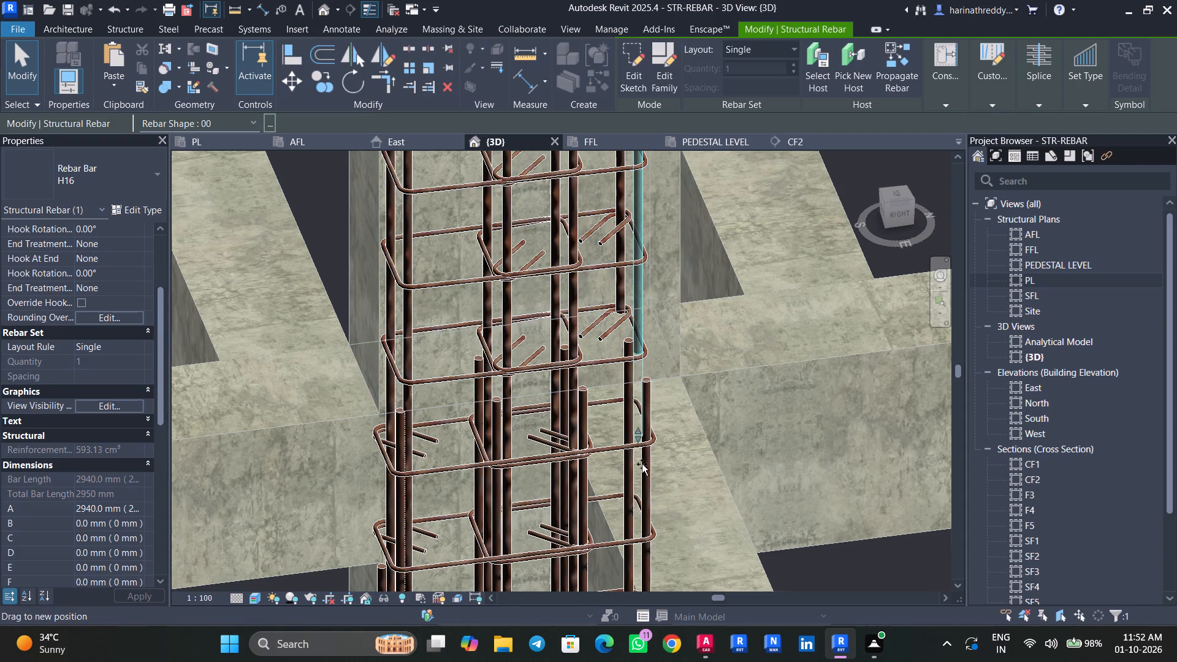
pyautogui.moveTo(642, 464); pyautogui.dragTo(642, 580)
pyautogui.moveTo(835, 509); pyautogui.dragTo(816, 348, button='middle')
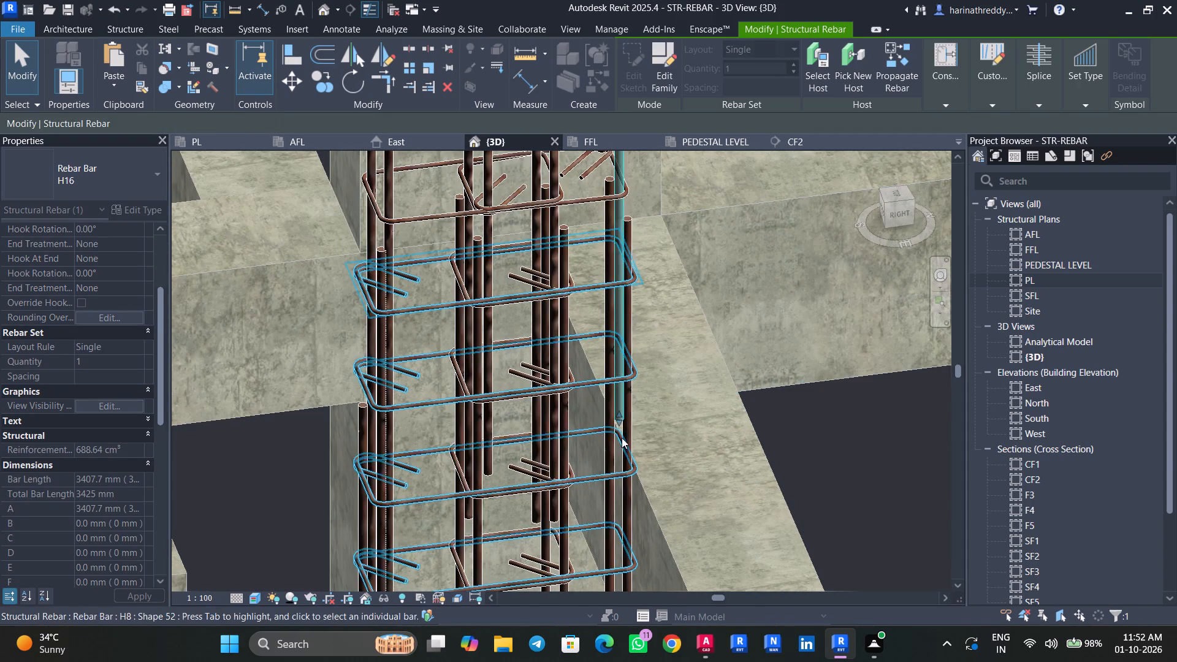
pyautogui.moveTo(615, 427); pyautogui.dragTo(612, 528)
pyautogui.moveTo(805, 387); pyautogui.dragTo(820, 532, button='middle')
pyautogui.press('Escape')
pyautogui.press('Escape')
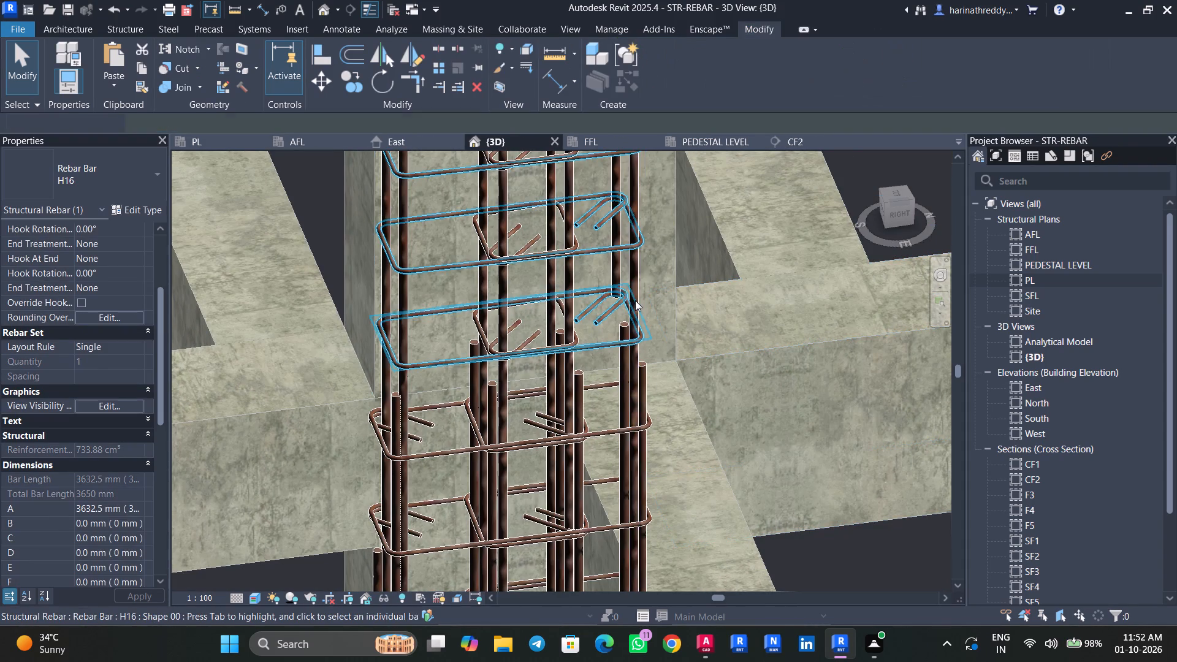
# Stretch the lower end of the west-side H16 bar in C4's northernmost row down past the top of the lower bar.
pyautogui.click(617, 267)
pyautogui.moveTo(614, 295); pyautogui.dragTo(615, 446)
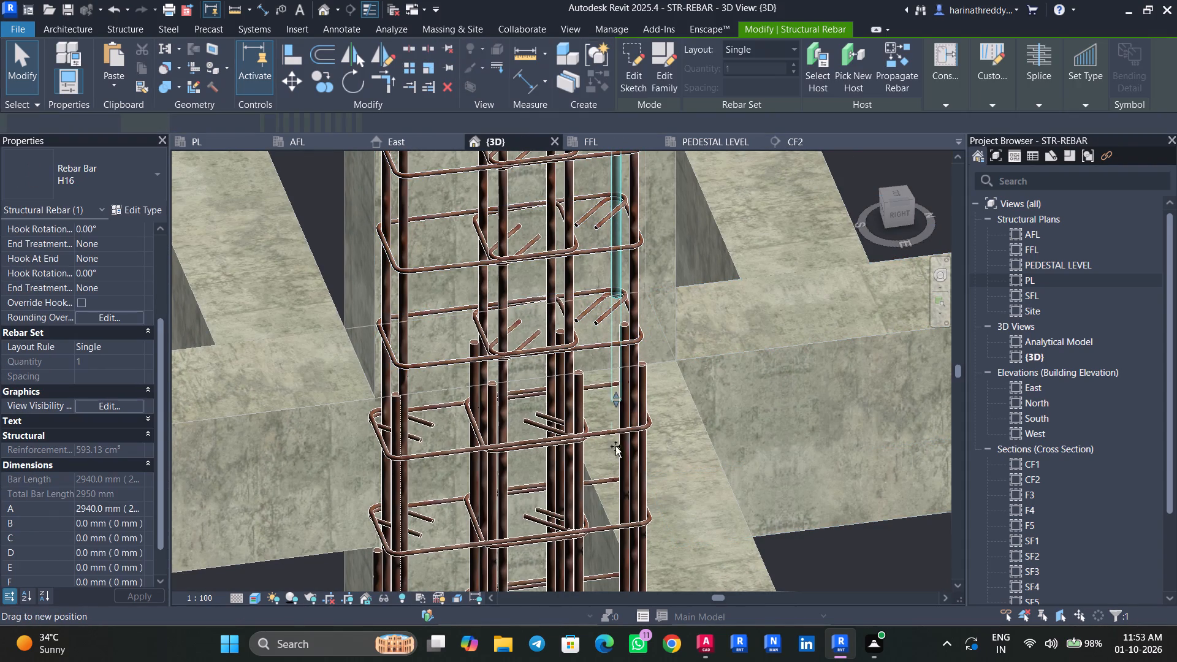
pyautogui.moveTo(615, 446); pyautogui.dragTo(611, 539)
pyautogui.moveTo(823, 504); pyautogui.dragTo(781, 327, button='middle')
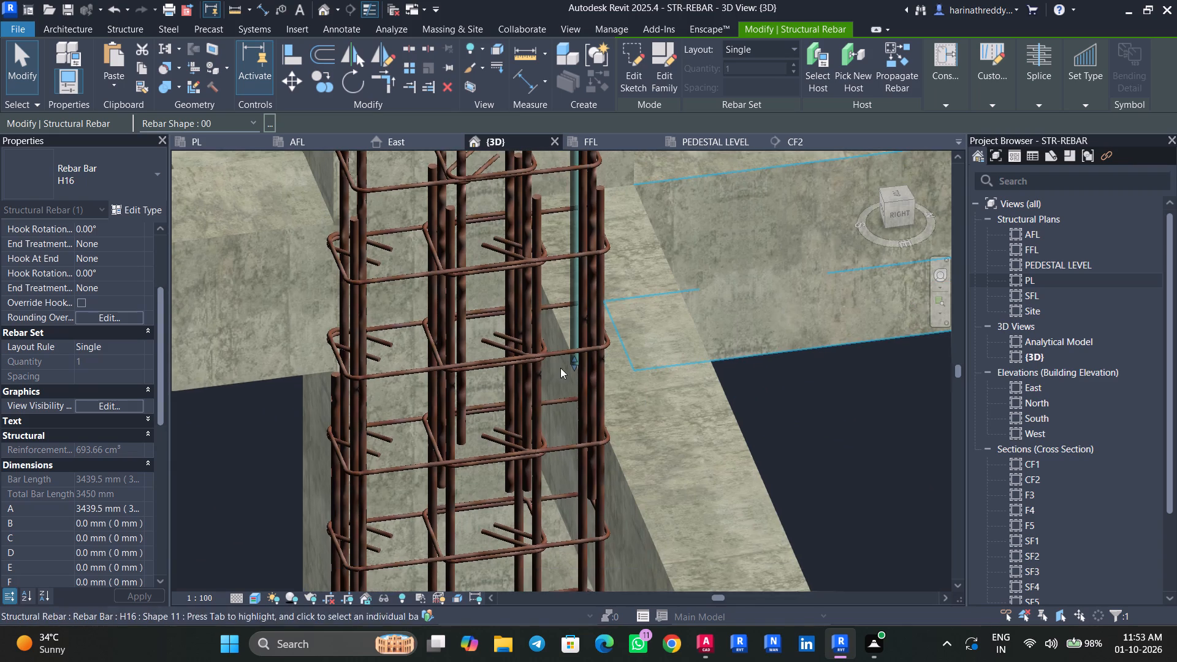
pyautogui.moveTo(573, 366); pyautogui.dragTo(568, 464)
pyautogui.press('Escape')
pyautogui.press('Escape')
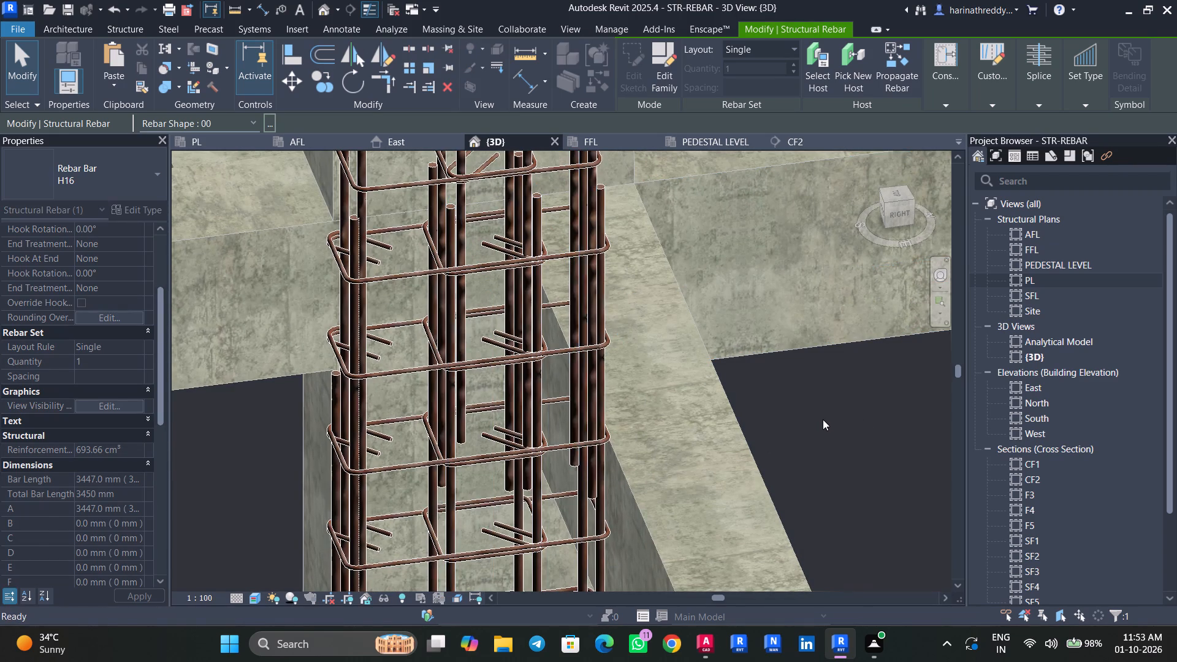
# Examine the lapped H16 bars in C4's cage and the neighbouring column cages from several sides in 3D.
pyautogui.scroll(-8, 820, 419)
pyautogui.keyDown('shift'); pyautogui.moveTo(835, 432); pyautogui.dragTo(628, 468, button='middle'); pyautogui.keyUp('shift')
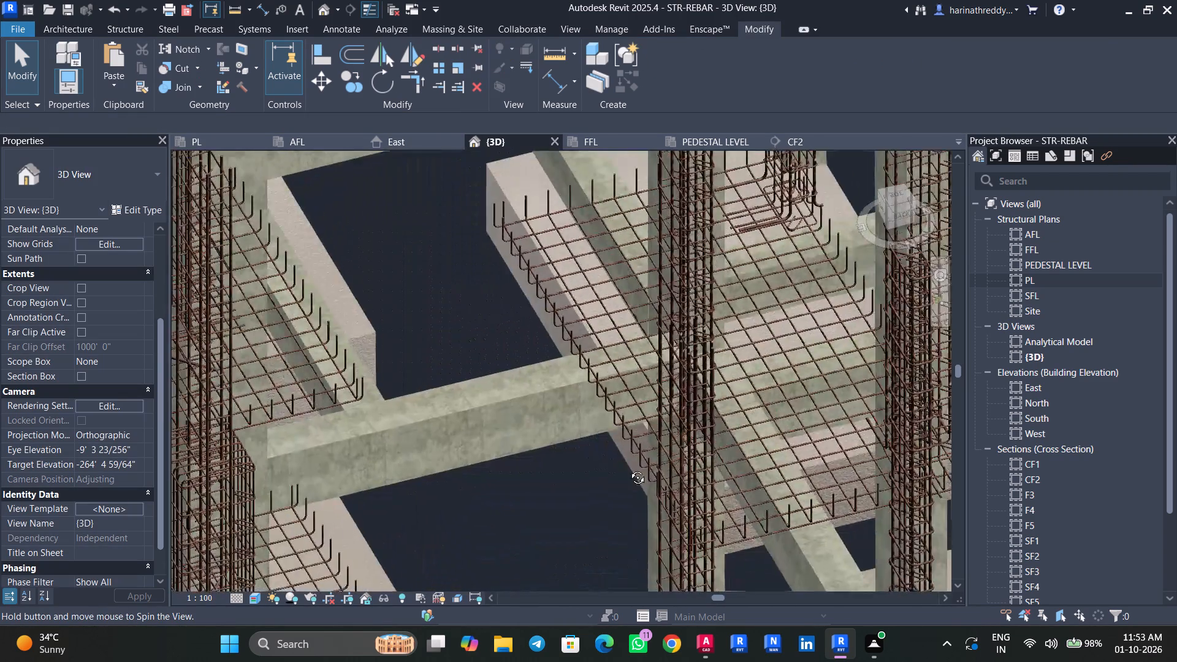
pyautogui.keyDown('shift'); pyautogui.moveTo(628, 468); pyautogui.dragTo(828, 460, button='middle'); pyautogui.keyUp('shift')
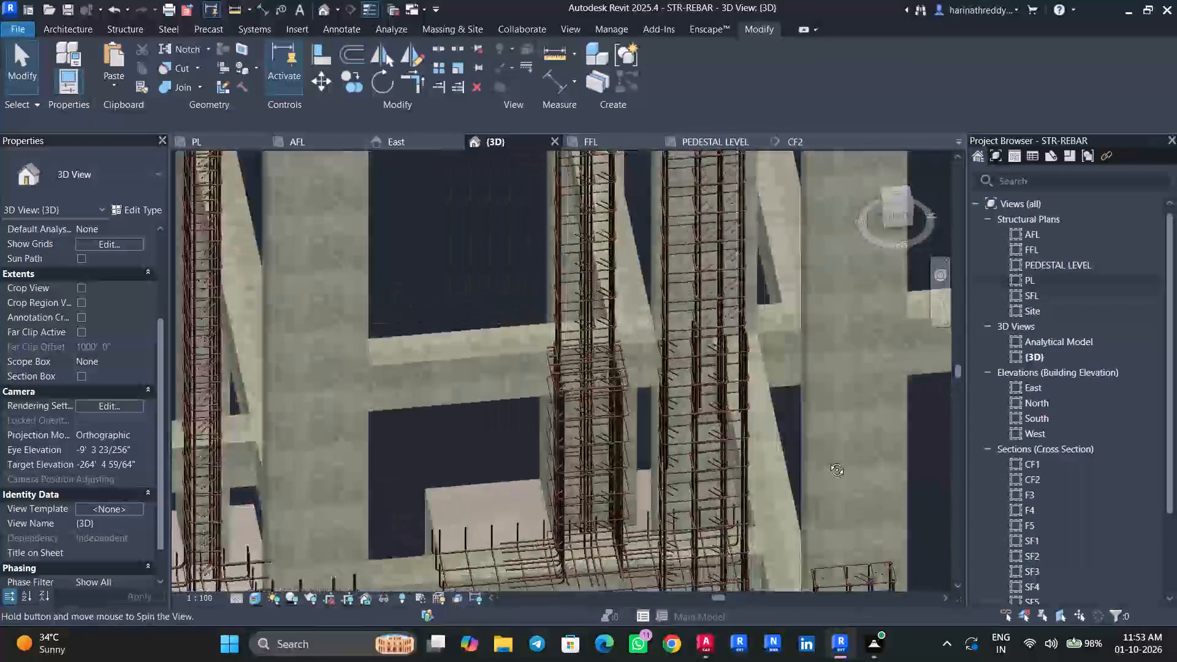
pyautogui.keyDown('shift'); pyautogui.moveTo(828, 460); pyautogui.dragTo(1116, 465, button='middle'); pyautogui.keyUp('shift')
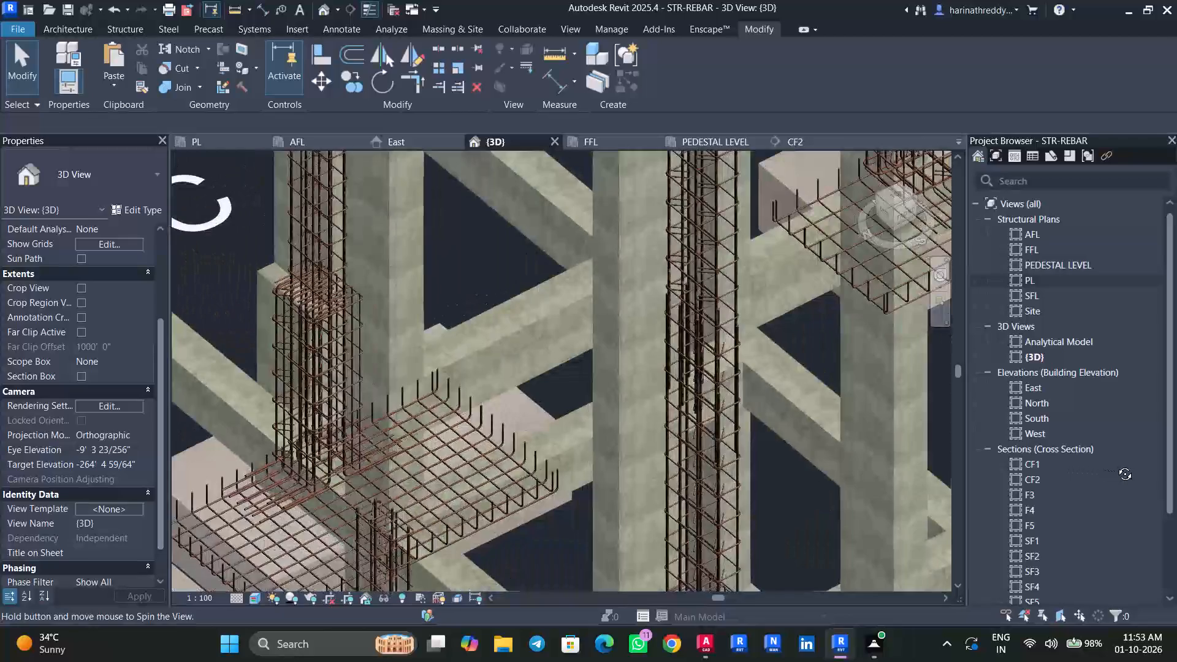
pyautogui.keyDown('shift'); pyautogui.moveTo(1116, 465); pyautogui.dragTo(1145, 473, button='middle'); pyautogui.keyUp('shift')
pyautogui.keyDown('shift'); pyautogui.moveTo(1149, 473); pyautogui.dragTo(1176, 476, button='middle'); pyautogui.keyUp('shift')
pyautogui.press('Escape')
pyautogui.press('Escape')
pyautogui.press('Escape')
pyautogui.scroll(10, 672, 324)
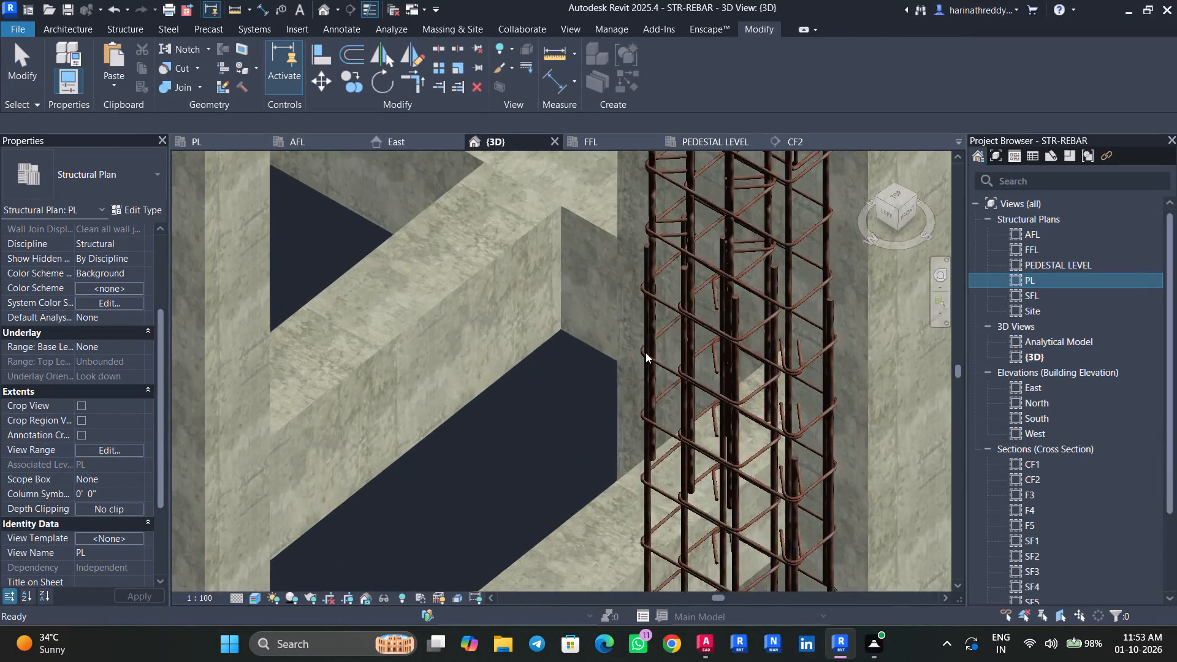
pyautogui.moveTo(555, 394); pyautogui.dragTo(371, 497, button='middle')
pyautogui.scroll(-3, 375, 488)
pyautogui.scroll(2, 462, 464)
pyautogui.moveTo(462, 464); pyautogui.dragTo(444, 472, button='middle')
pyautogui.scroll(1, 449, 471)
pyautogui.moveTo(444, 472); pyautogui.dragTo(426, 476, button='middle')
pyautogui.scroll(-15, 425, 476)
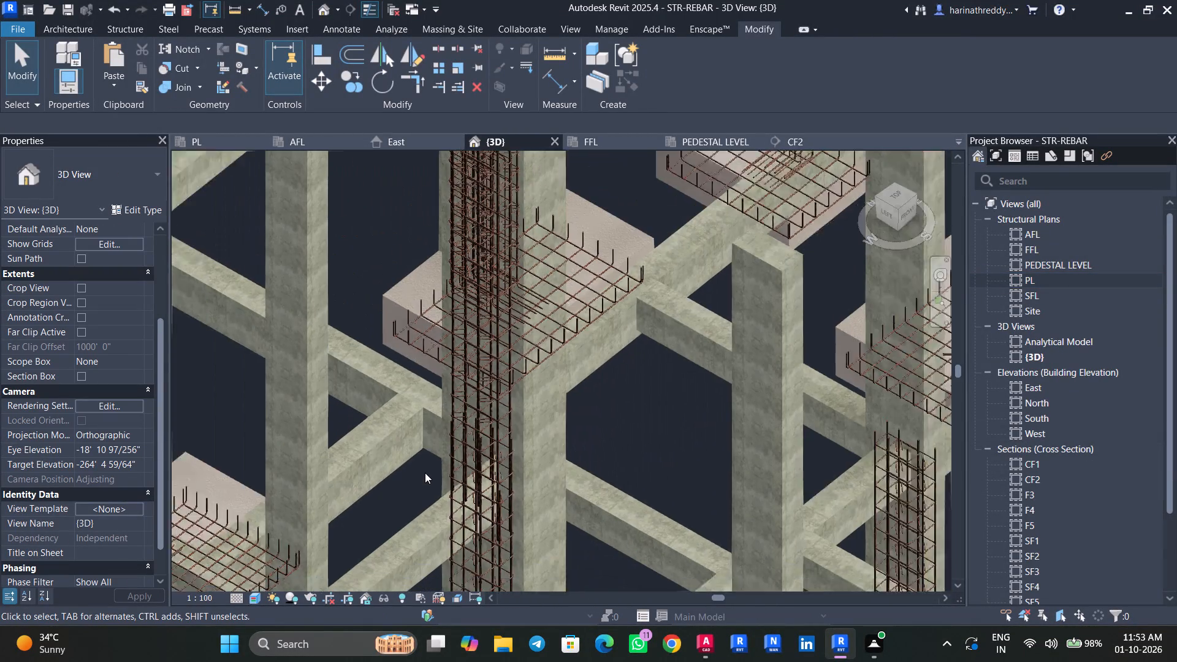
# Save the model.
pyautogui.hotkey('ctrl', 's')
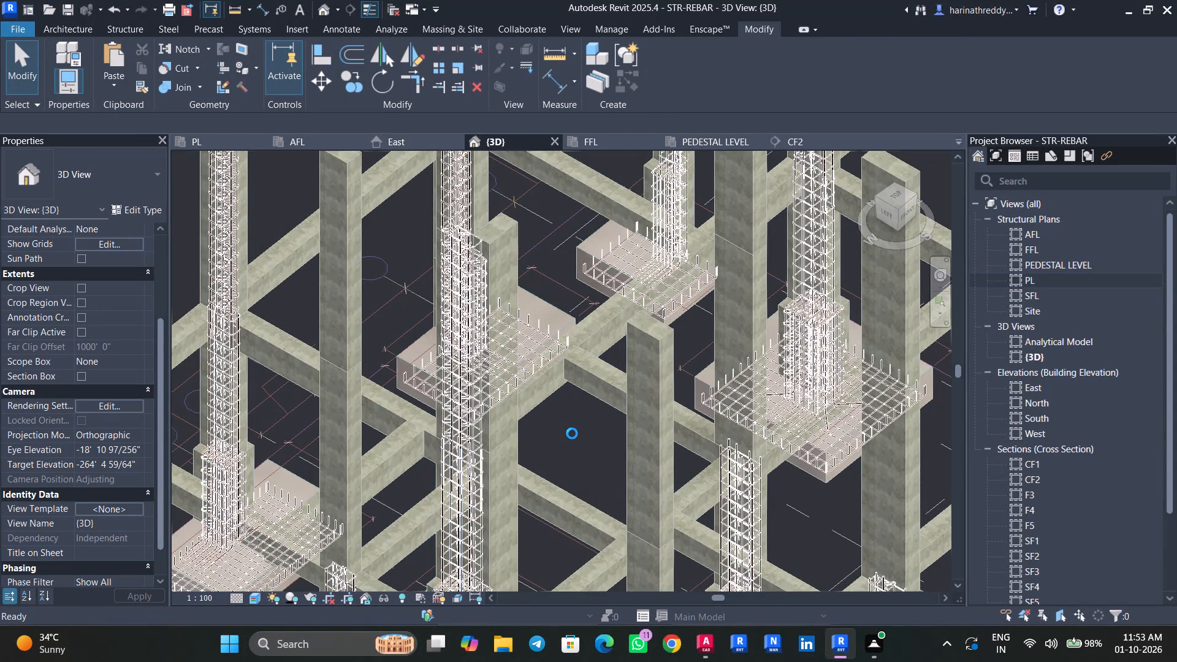
pyautogui.scroll(-3, 571, 431)
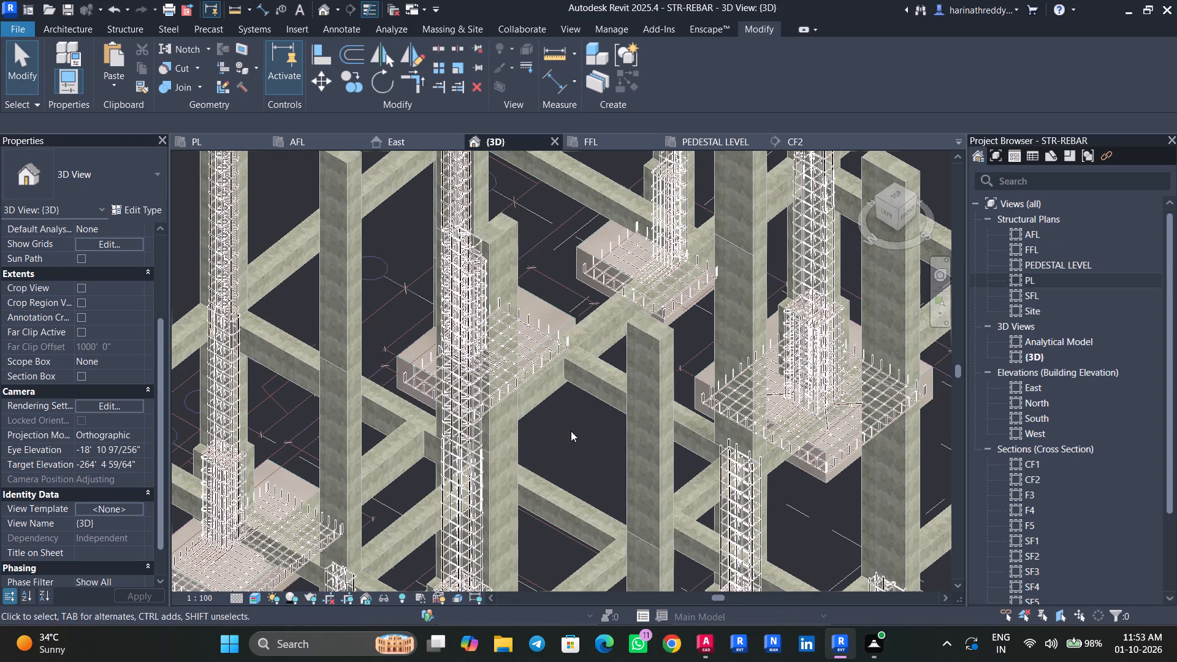
pyautogui.scroll(-4, 571, 431)
# Inspect the columns at A-4, A-5 and near E-4 in the PL structural plan to identify their types and bars.
pyautogui.click(185, 146)
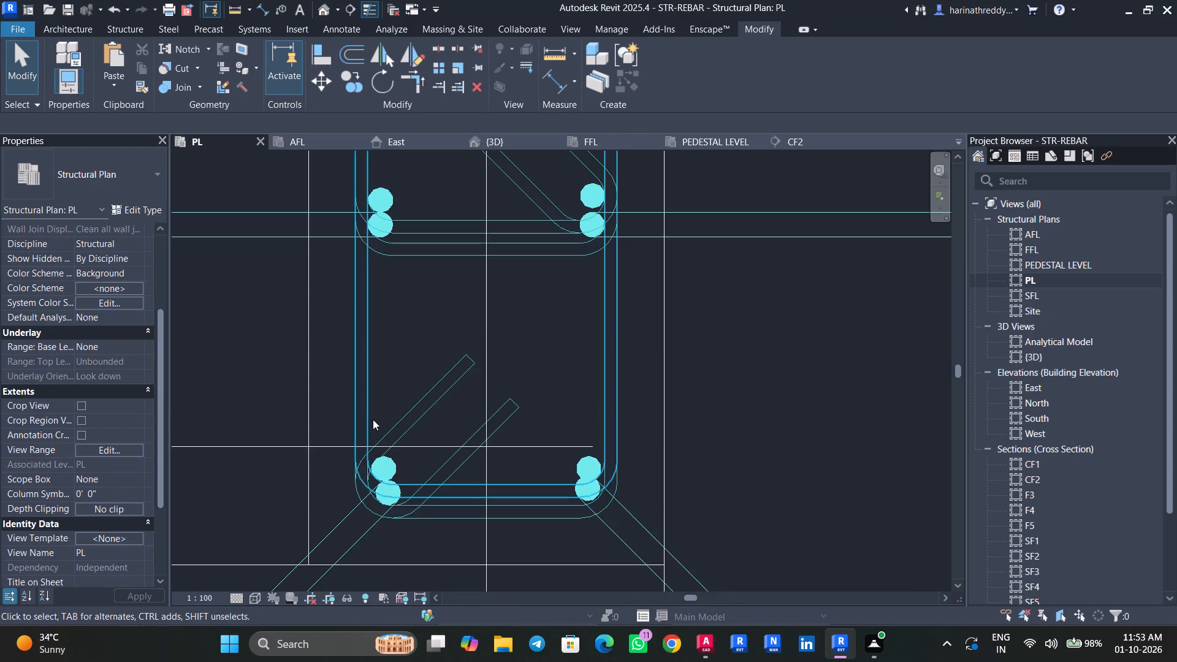
pyautogui.scroll(-8, 373, 419)
pyautogui.scroll(1, 374, 415)
pyautogui.scroll(-5, 374, 415)
pyautogui.scroll(-8, 488, 424)
pyautogui.moveTo(481, 445); pyautogui.dragTo(561, 306, button='middle')
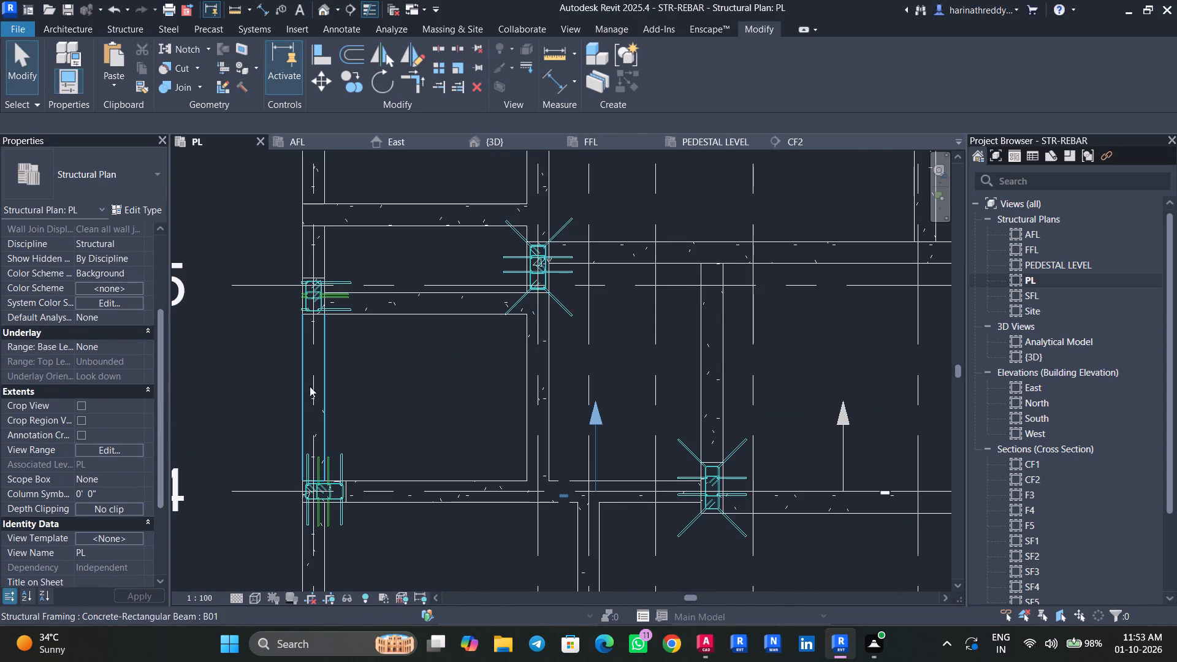
pyautogui.press('Escape')
pyautogui.press('Escape')
pyautogui.scroll(7, 346, 485)
pyautogui.click(345, 498)
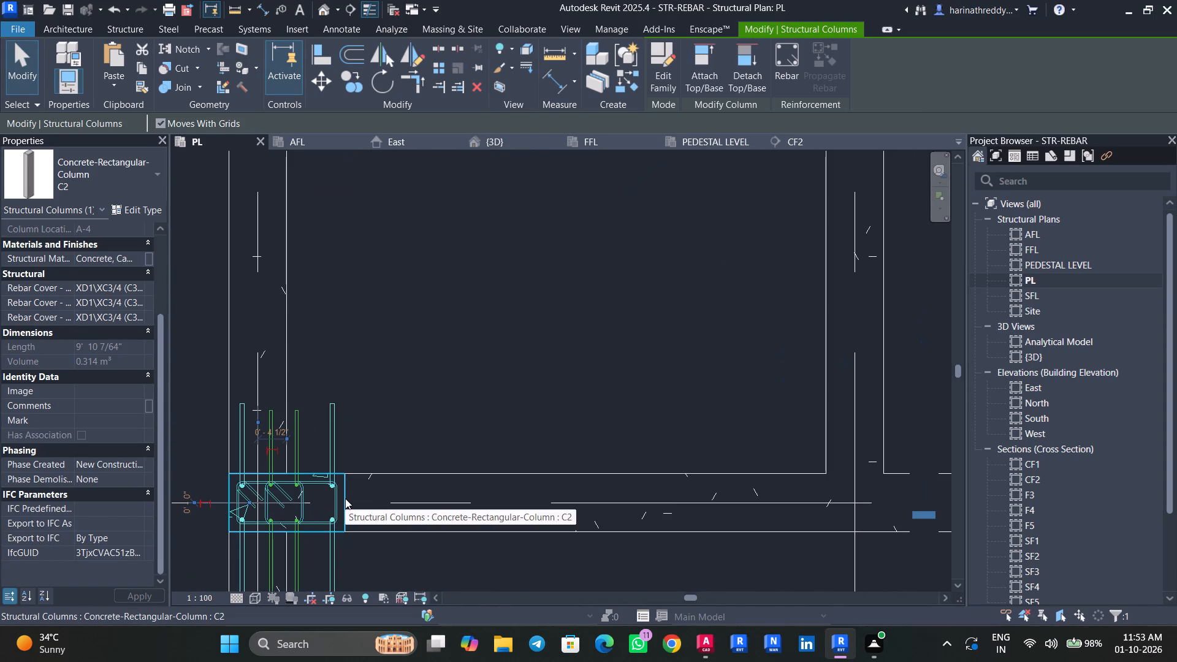
pyautogui.scroll(-8, 345, 498)
pyautogui.moveTo(396, 416); pyautogui.dragTo(431, 528, button='middle')
pyautogui.press('Escape')
pyautogui.press('Escape')
pyautogui.scroll(10, 374, 436)
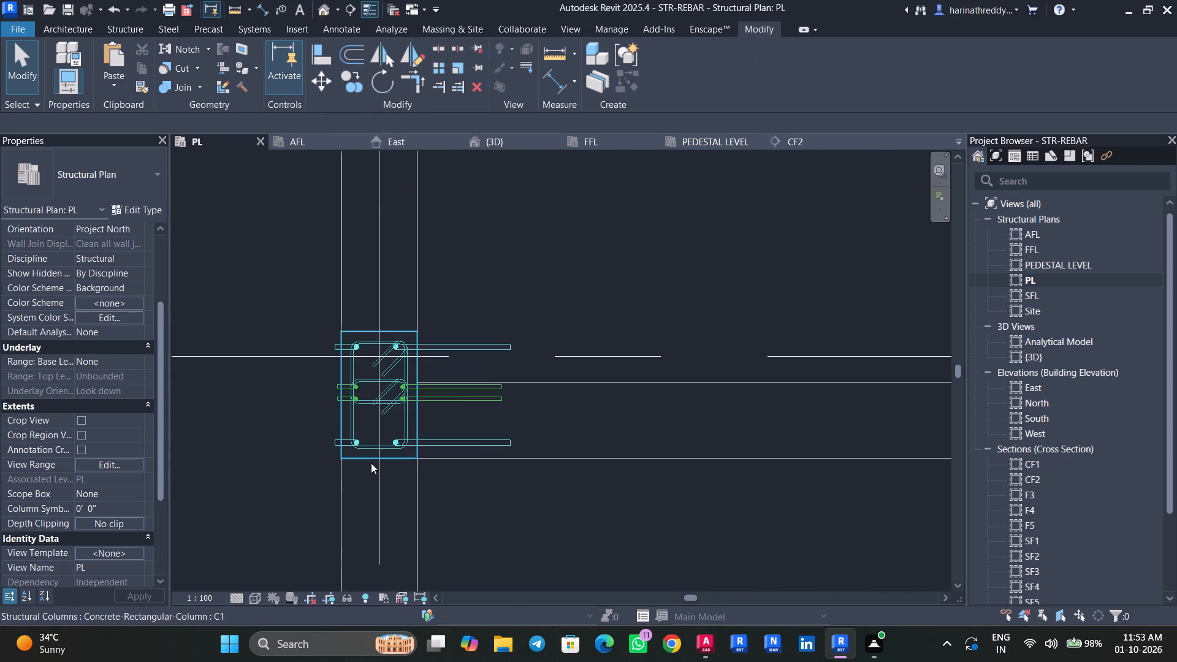
pyautogui.click(371, 460)
pyautogui.scroll(-12, 371, 460)
pyautogui.press('Escape')
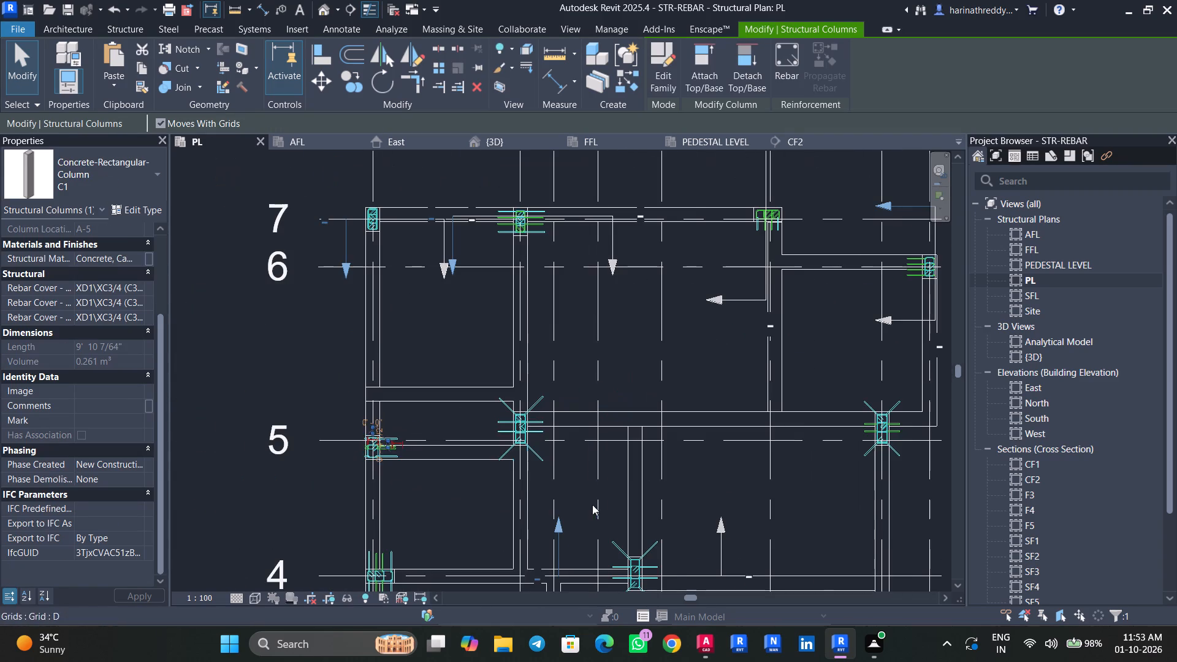
pyautogui.press('Escape')
pyautogui.moveTo(594, 487); pyautogui.dragTo(564, 360, button='middle')
pyautogui.scroll(10, 616, 489)
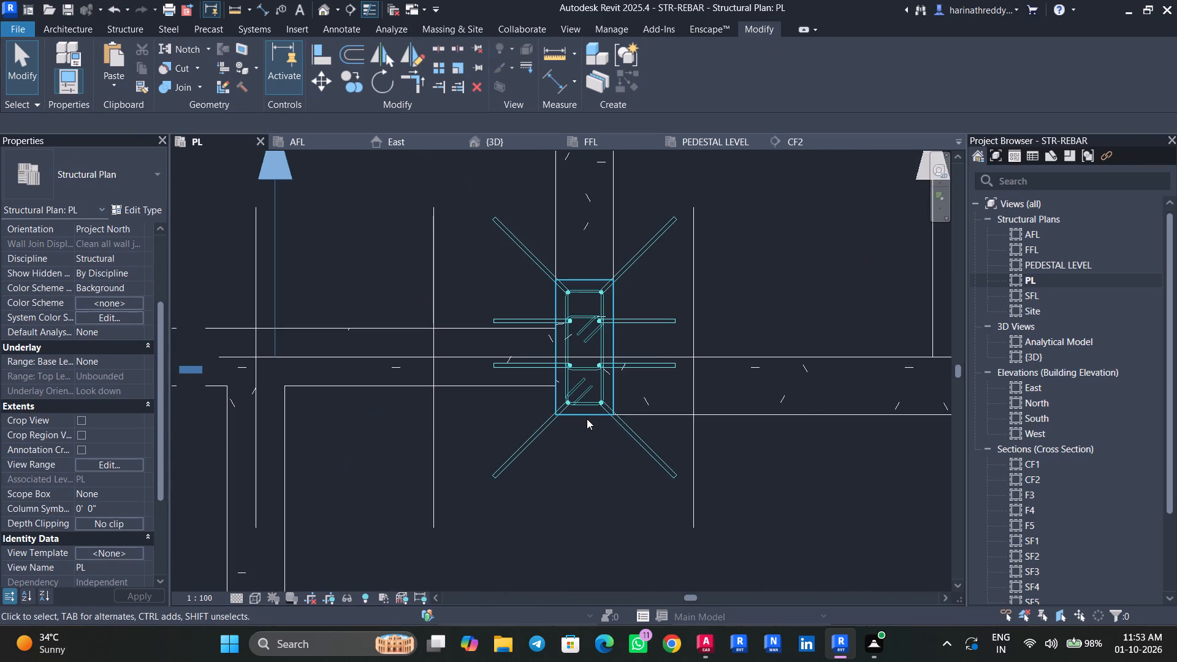
pyautogui.click(587, 419)
pyautogui.moveTo(596, 455); pyautogui.dragTo(571, 520, button='middle')
pyautogui.scroll(-2, 571, 520)
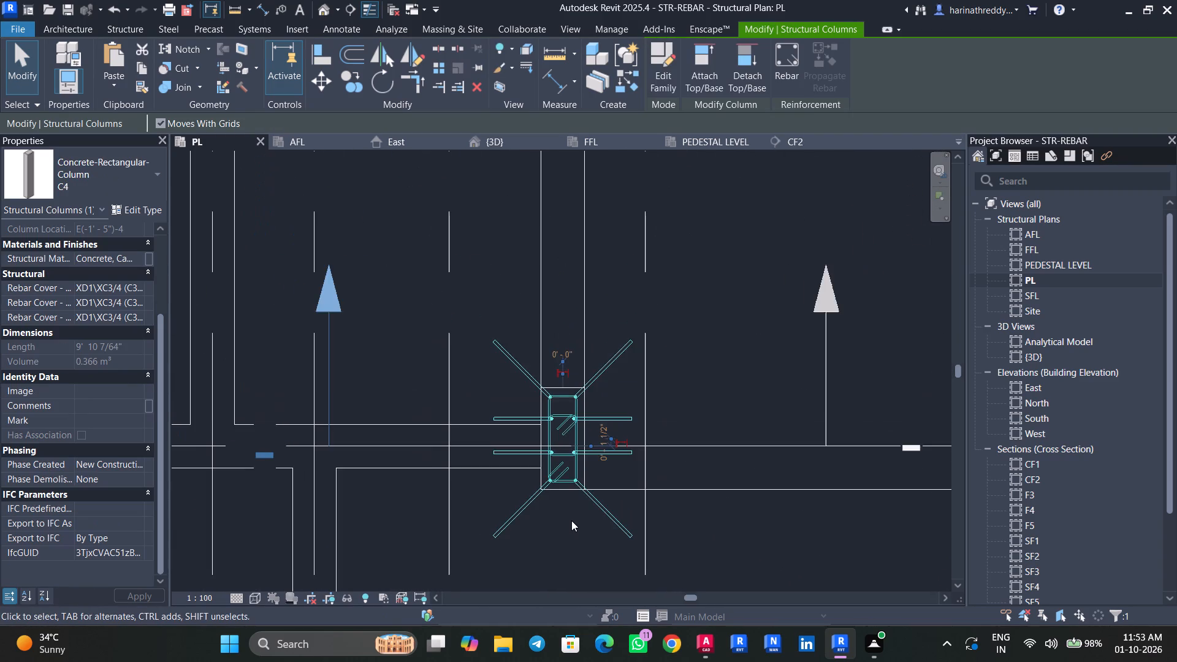
pyautogui.scroll(2, 571, 520)
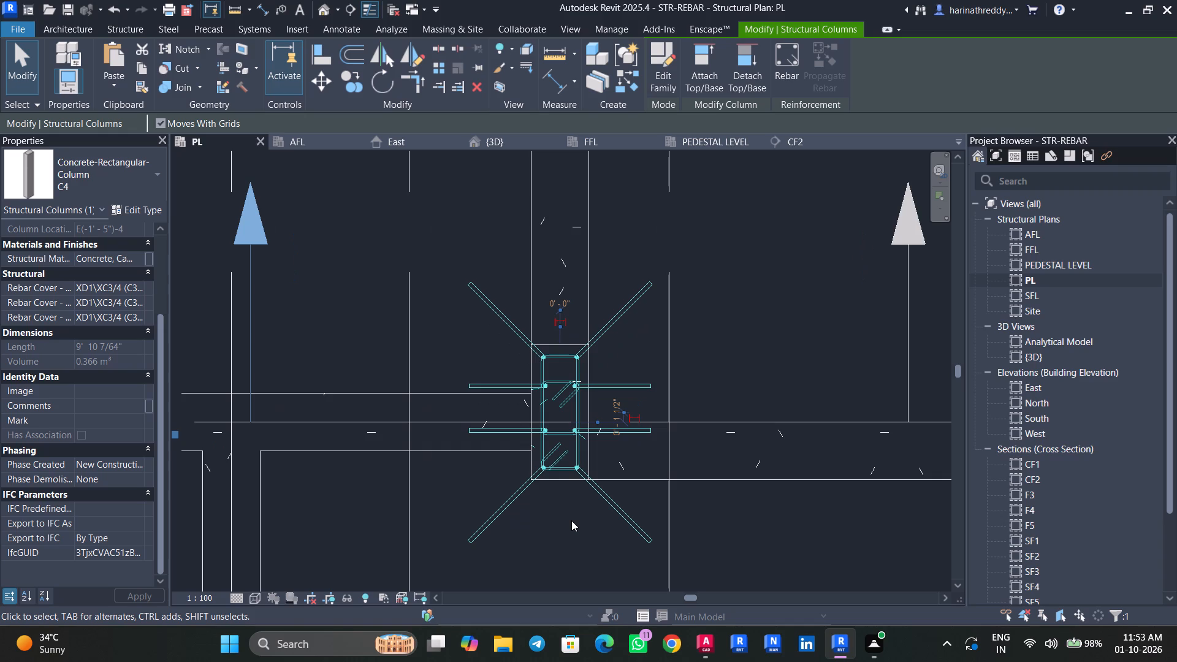
# Review the overall column layout across grids A to H in the PL plan.
pyautogui.press('Escape')
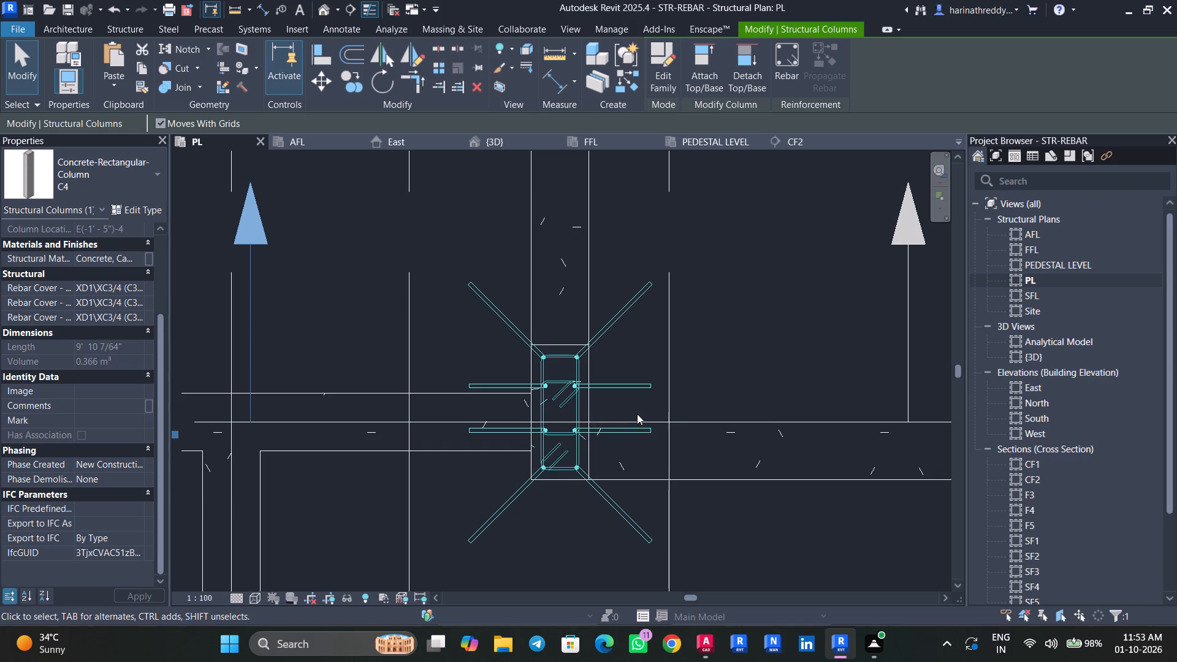
pyautogui.press('Escape')
pyautogui.scroll(-5, 653, 341)
pyautogui.moveTo(683, 311); pyautogui.dragTo(596, 449, button='middle')
pyautogui.scroll(-2, 604, 431)
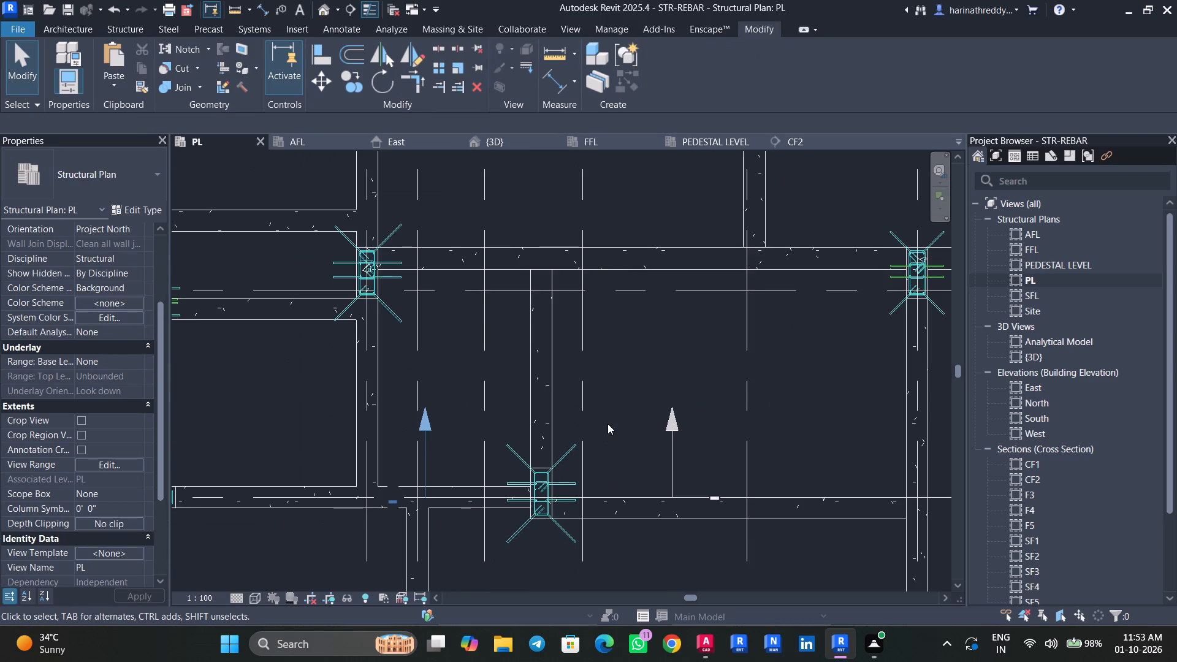
pyautogui.scroll(-3, 608, 424)
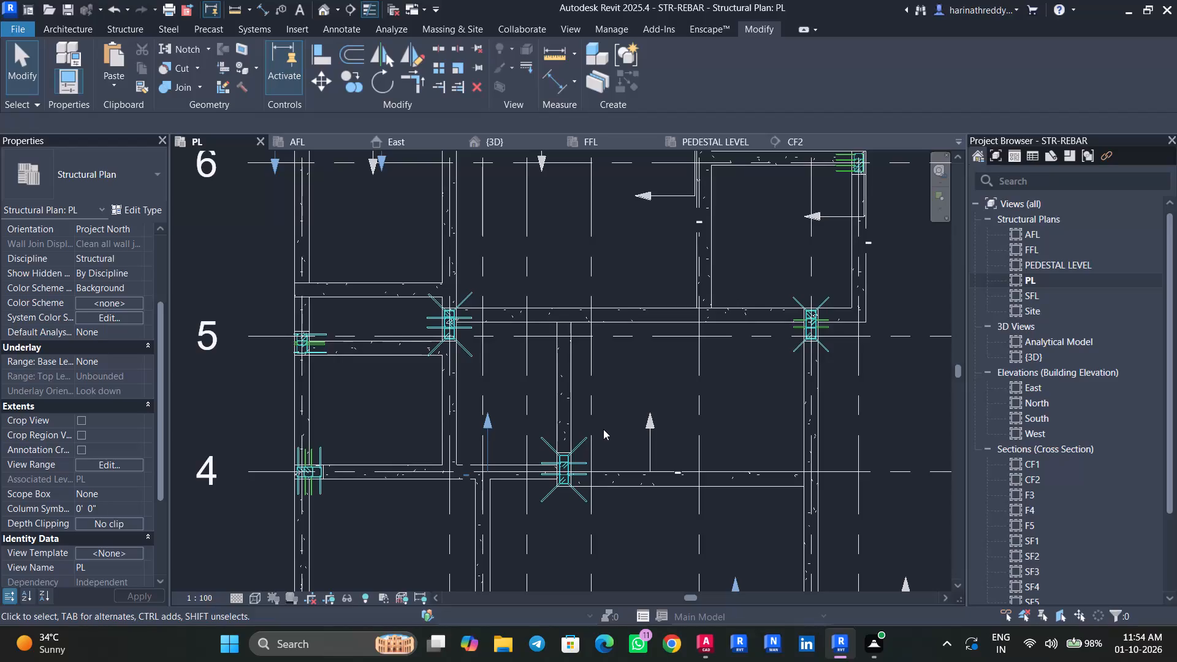
pyautogui.scroll(-5, 620, 424)
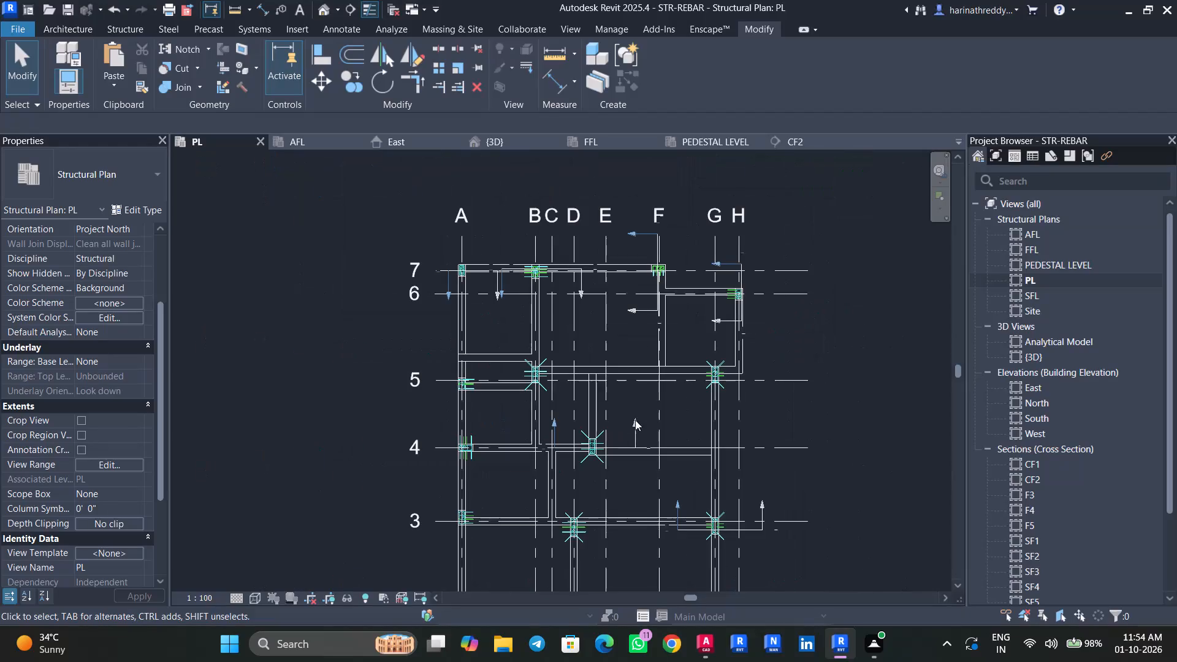
pyautogui.moveTo(653, 411); pyautogui.dragTo(651, 401, button='middle')
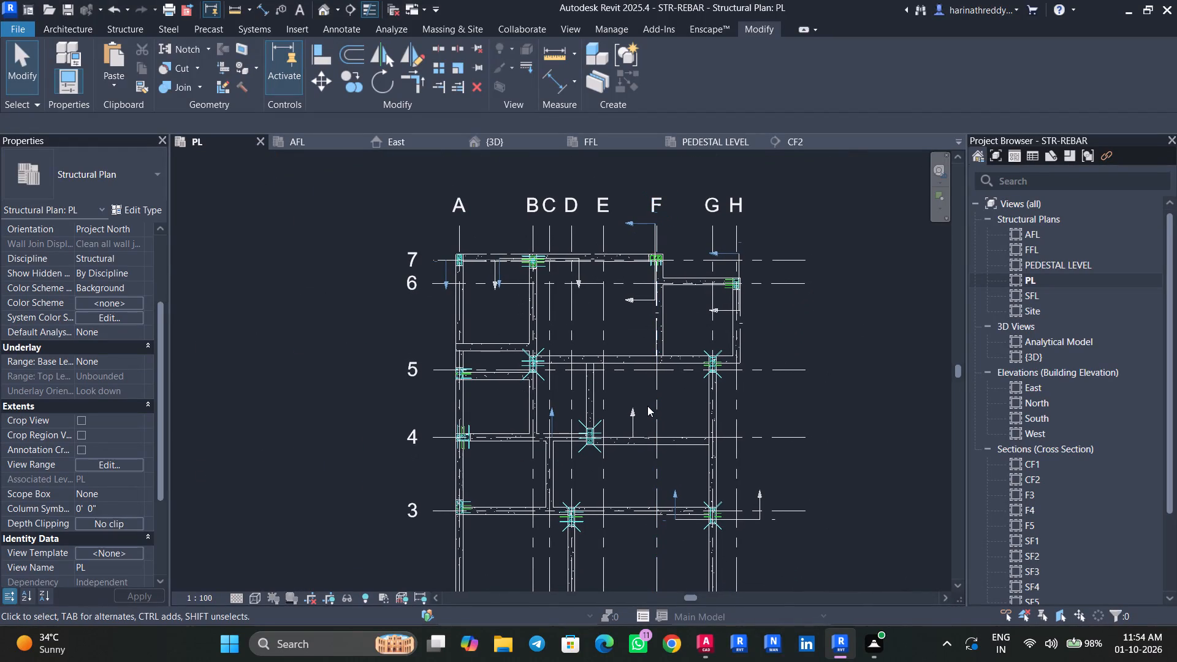
pyautogui.moveTo(869, 450); pyautogui.dragTo(824, 405, button='middle')
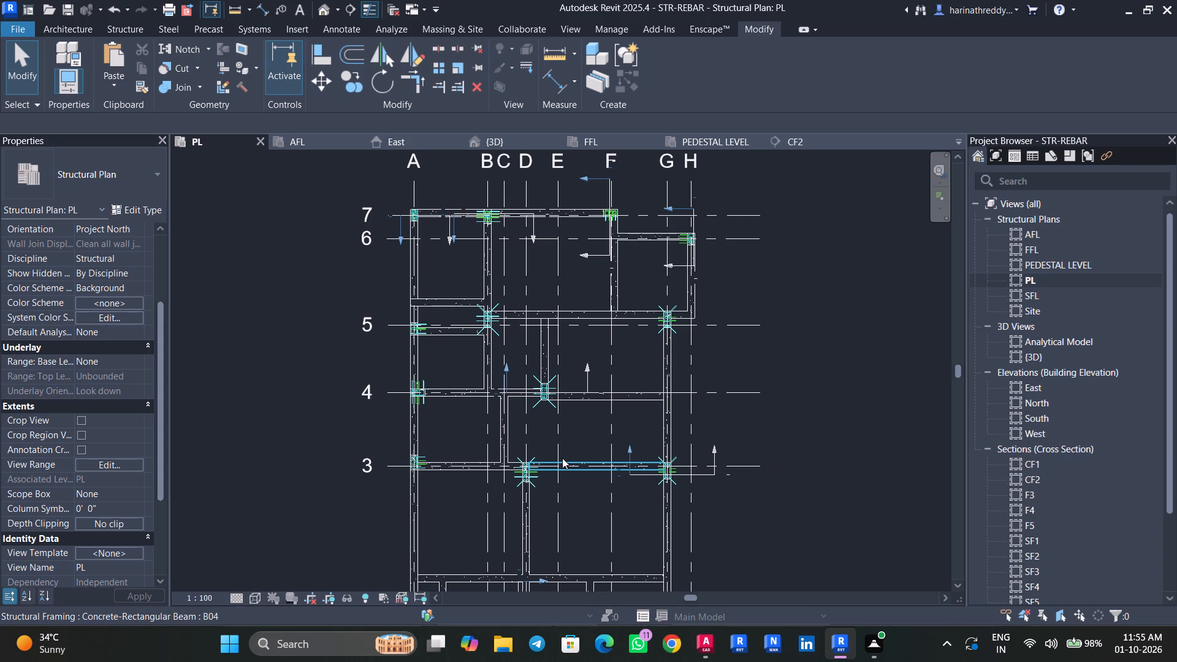
pyautogui.press('Escape')
pyautogui.press('Escape')
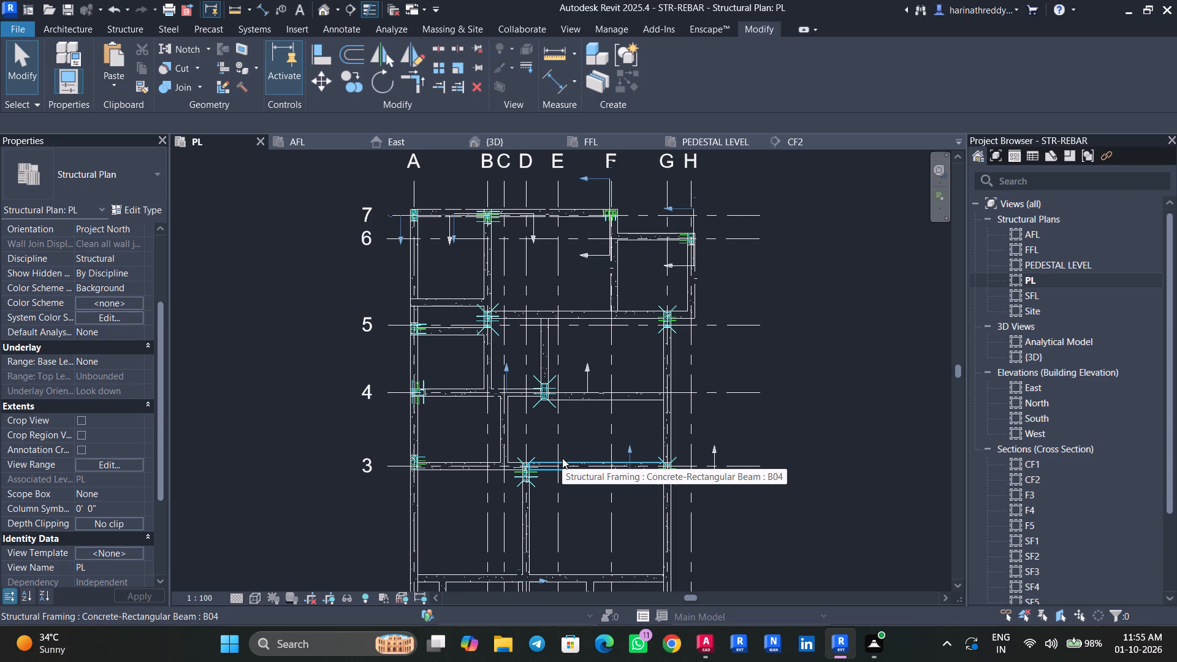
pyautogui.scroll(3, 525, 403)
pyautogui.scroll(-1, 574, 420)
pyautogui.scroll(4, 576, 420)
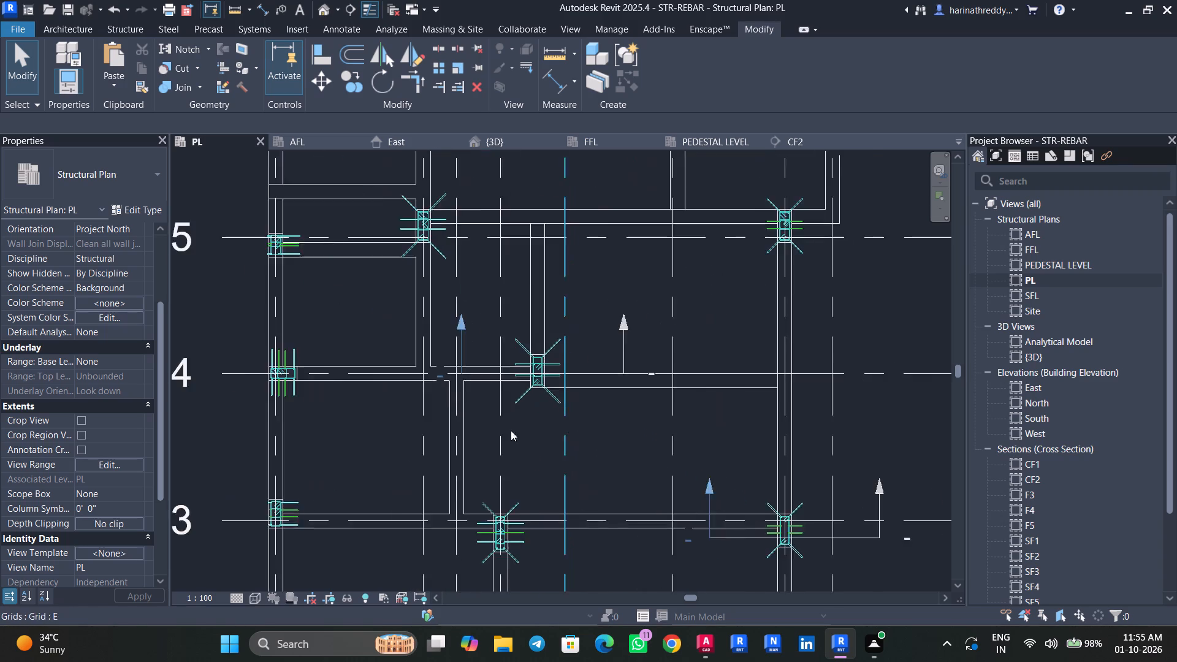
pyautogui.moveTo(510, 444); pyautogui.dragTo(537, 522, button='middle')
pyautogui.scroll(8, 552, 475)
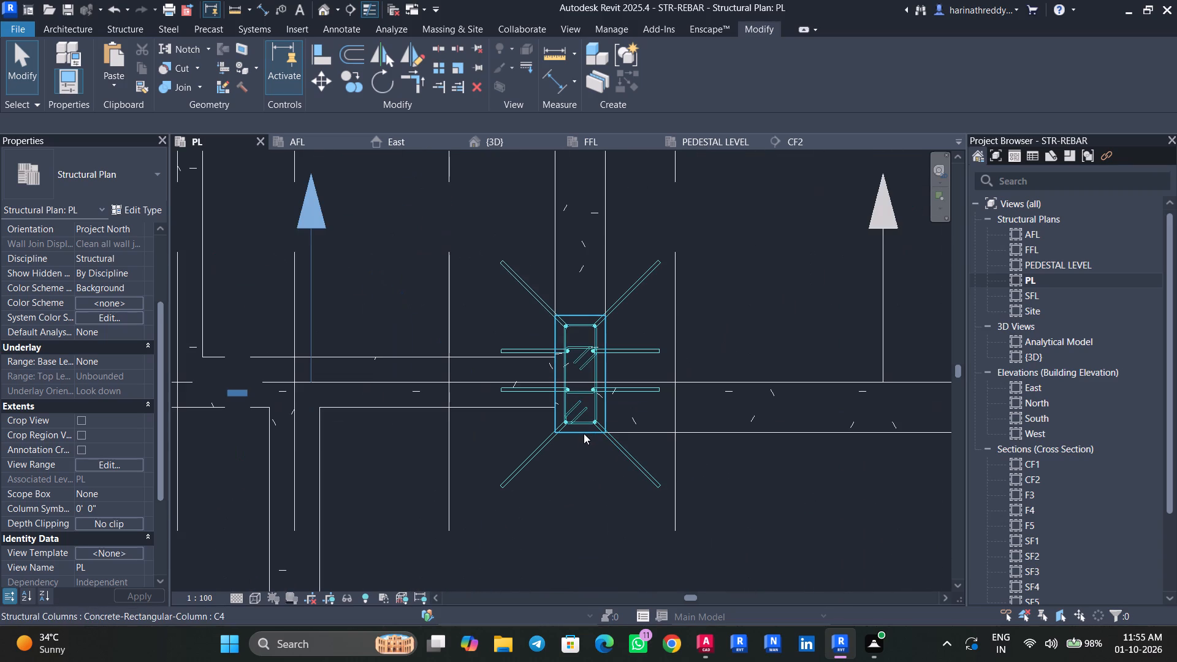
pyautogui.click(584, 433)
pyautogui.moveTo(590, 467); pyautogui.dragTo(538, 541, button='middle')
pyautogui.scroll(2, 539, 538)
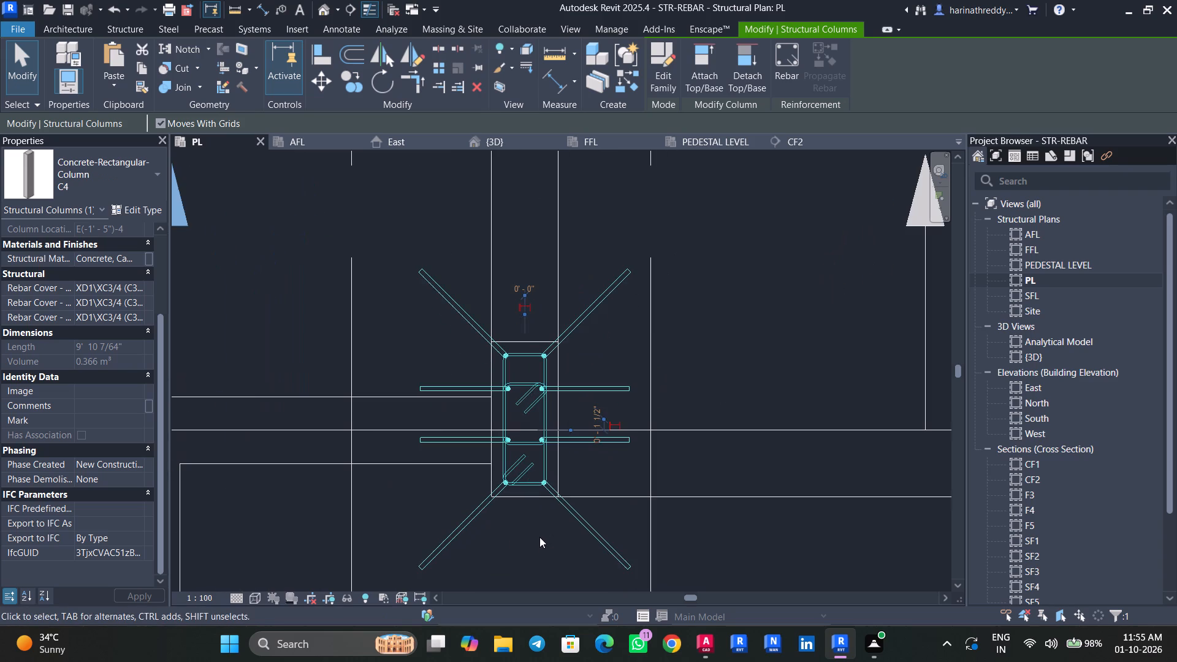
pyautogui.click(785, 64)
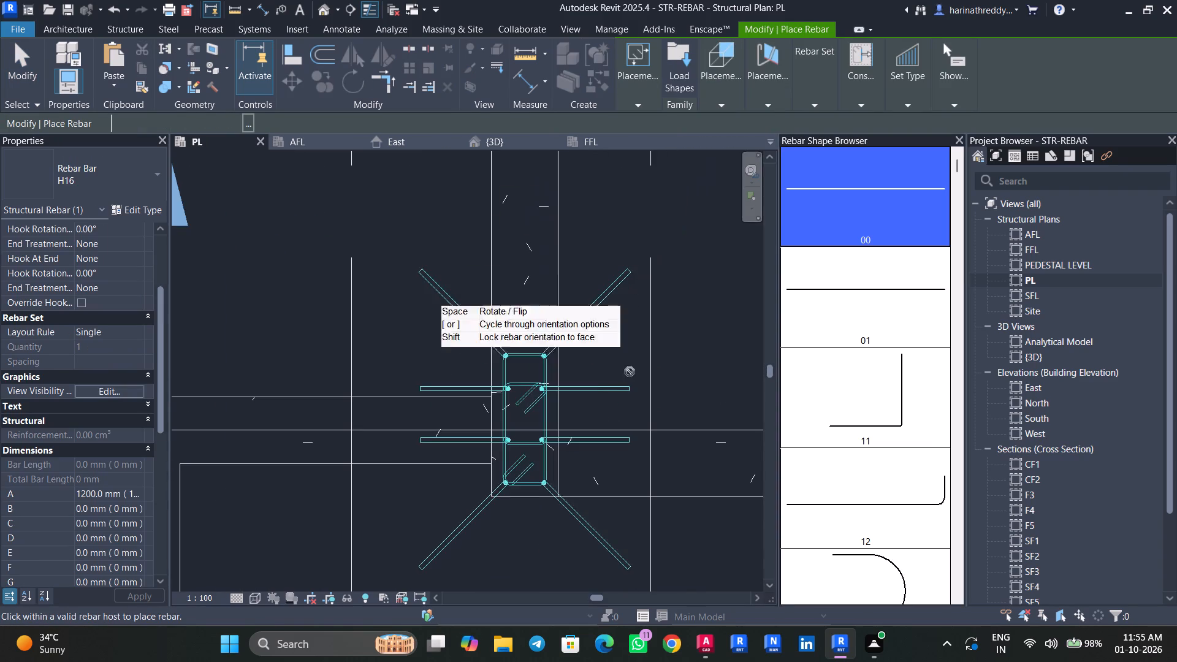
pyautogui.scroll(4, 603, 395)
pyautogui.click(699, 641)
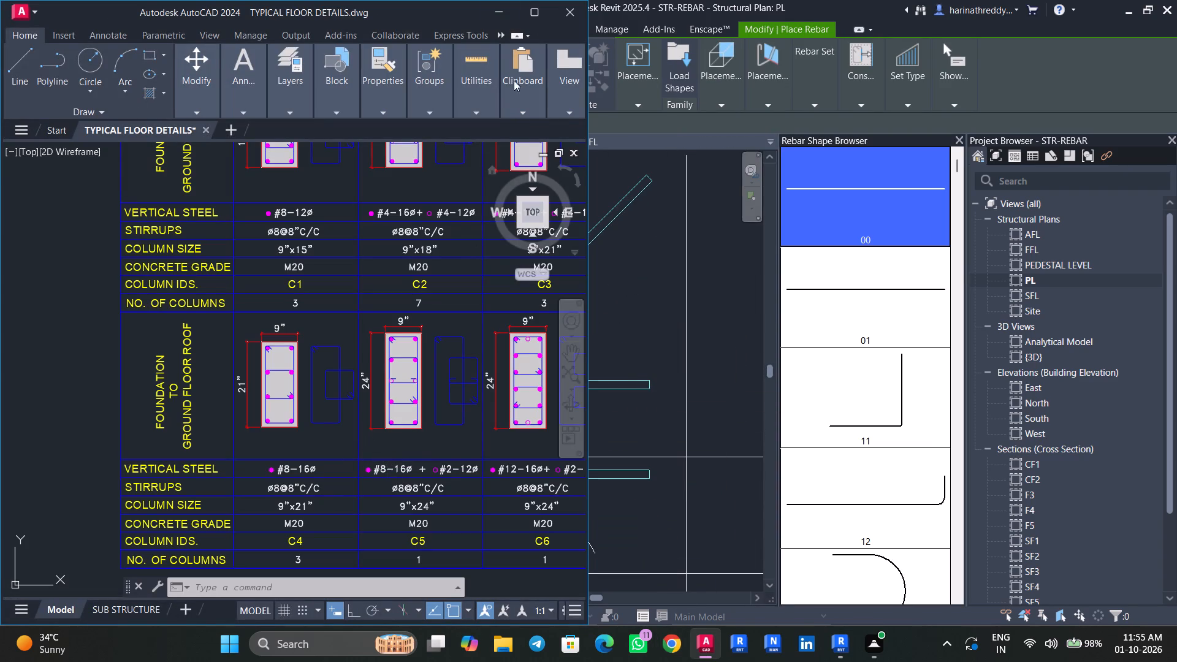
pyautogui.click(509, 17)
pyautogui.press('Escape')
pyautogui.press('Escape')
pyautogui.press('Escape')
# Locate the C4 column near E-4 in the 3D view and compare how far reinforcement reaches in the surrounding columns.
pyautogui.scroll(-3, 536, 341)
pyautogui.scroll(1, 536, 341)
pyautogui.scroll(-1, 536, 341)
pyautogui.click(530, 342)
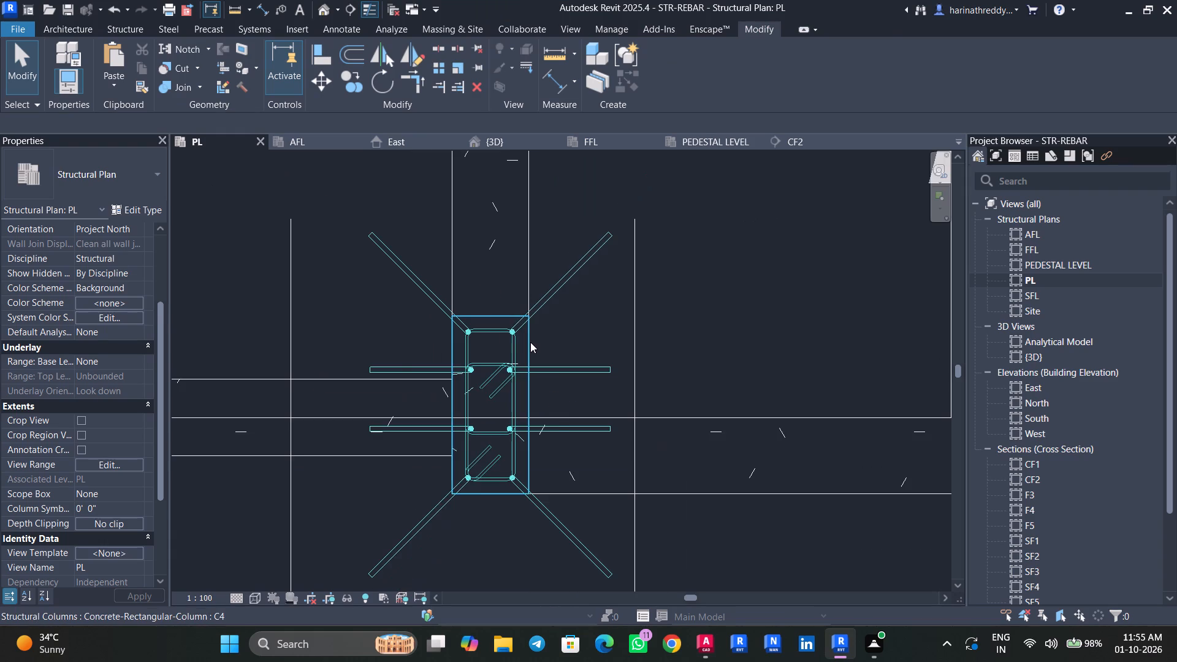
pyautogui.scroll(-2, 634, 346)
pyautogui.click(498, 140)
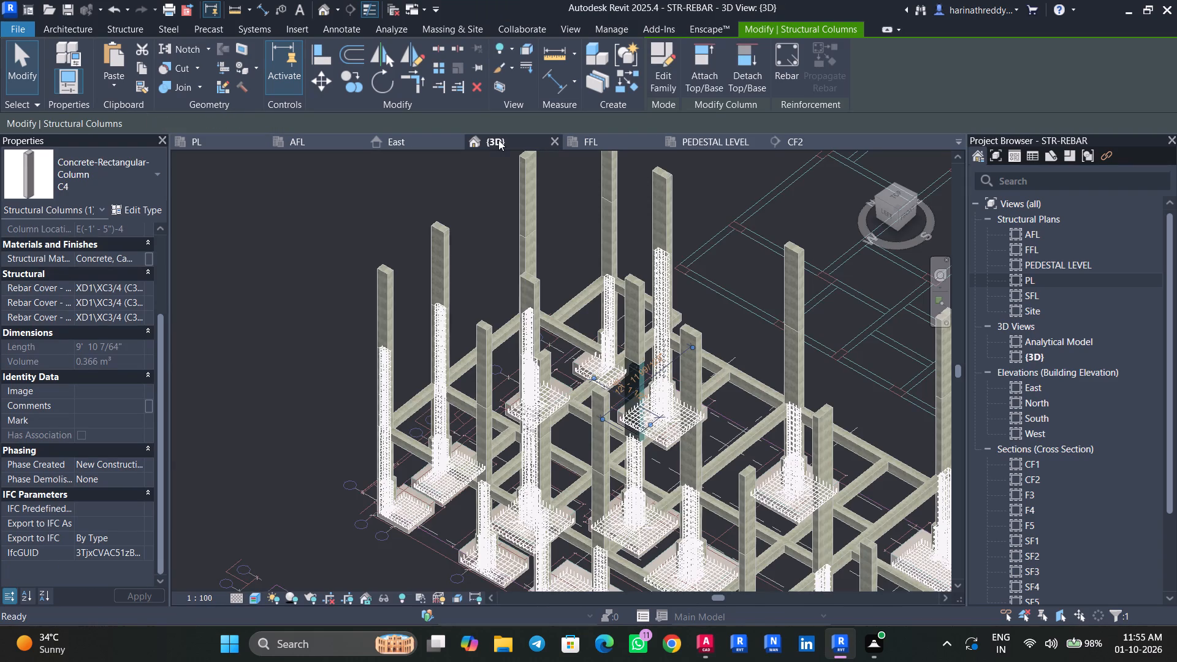
pyautogui.press('Escape')
pyautogui.press('Escape')
pyautogui.keyDown('shift'); pyautogui.moveTo(323, 493); pyautogui.dragTo(269, 405, button='middle'); pyautogui.keyUp('shift')
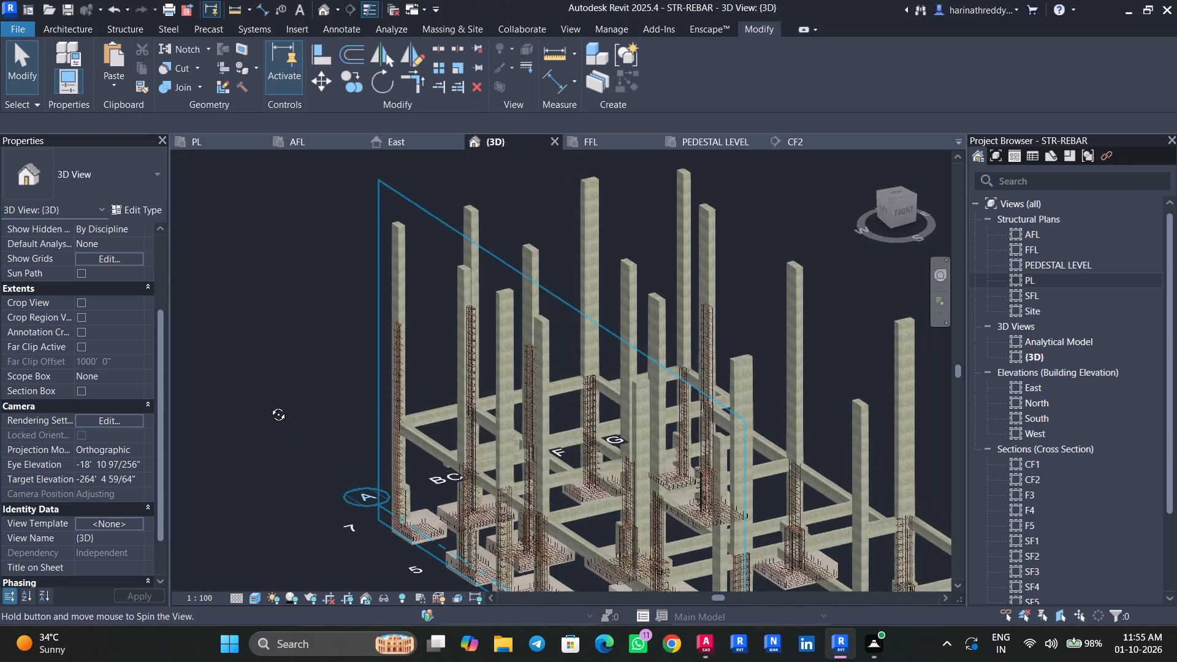
pyautogui.keyDown('shift'); pyautogui.moveTo(269, 405); pyautogui.dragTo(257, 404, button='middle'); pyautogui.keyUp('shift')
pyautogui.click(536, 280)
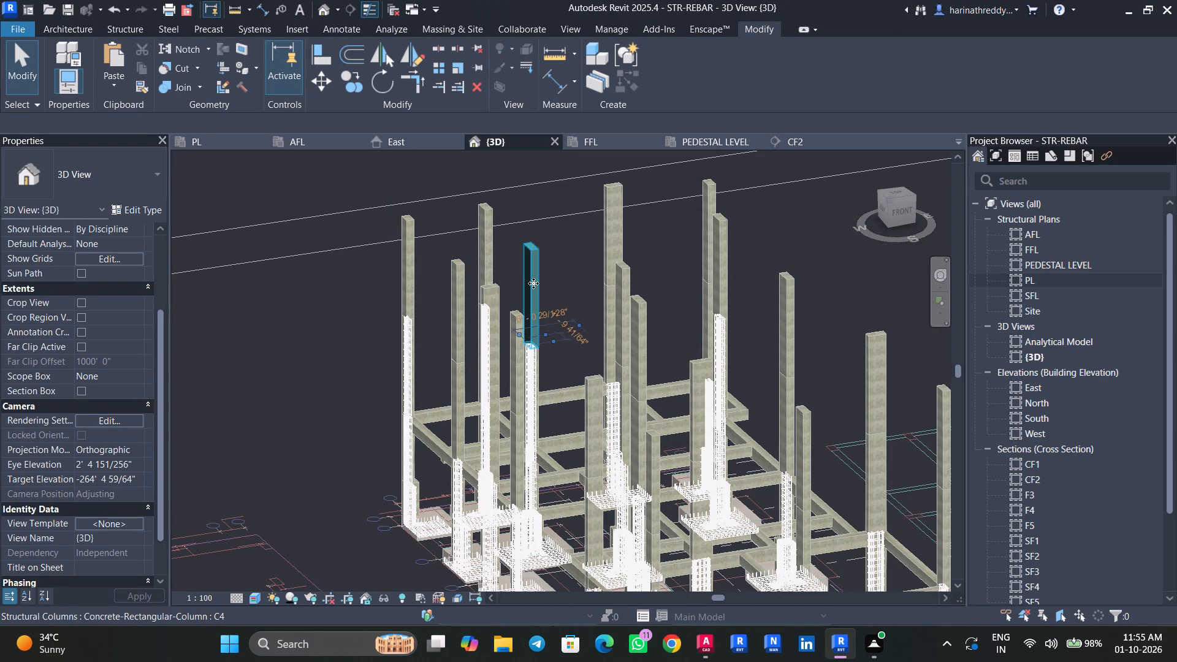
pyautogui.press('Escape')
pyautogui.press('Escape')
pyautogui.press('Escape')
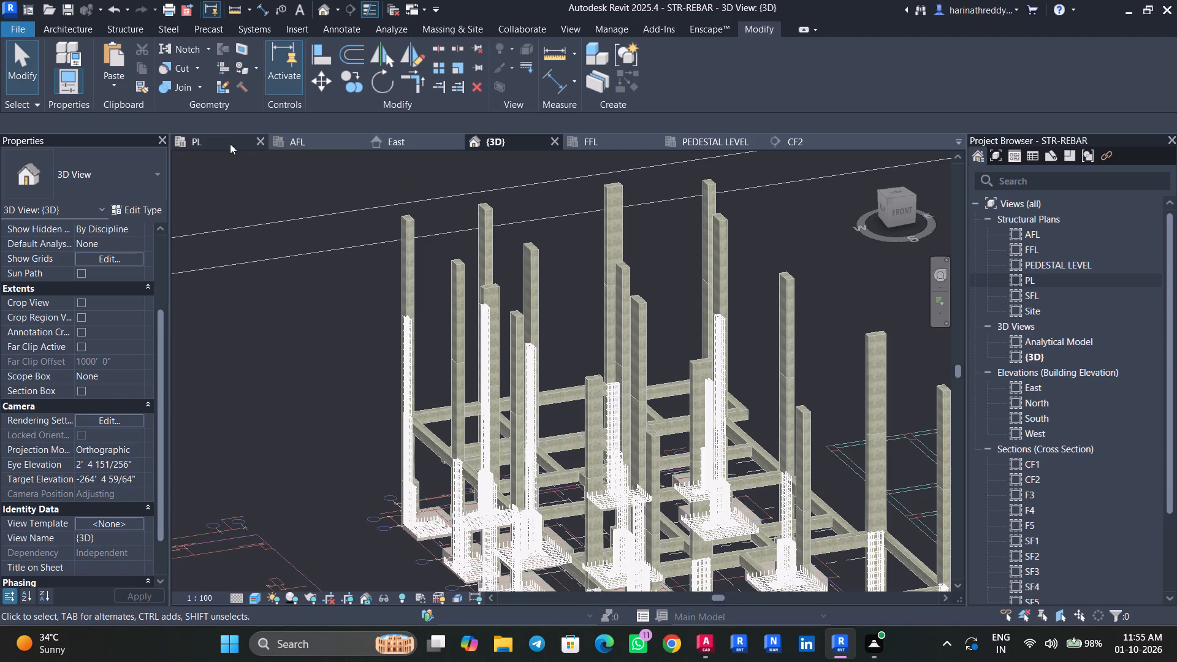
# Place vertical shape 00 H16 bars directly south of both corner bars in the northernmost row of column C5 at D-3, in the PL plan.
pyautogui.click(229, 143)
pyautogui.scroll(-5, 428, 416)
pyautogui.scroll(1, 428, 416)
pyautogui.scroll(-11, 428, 416)
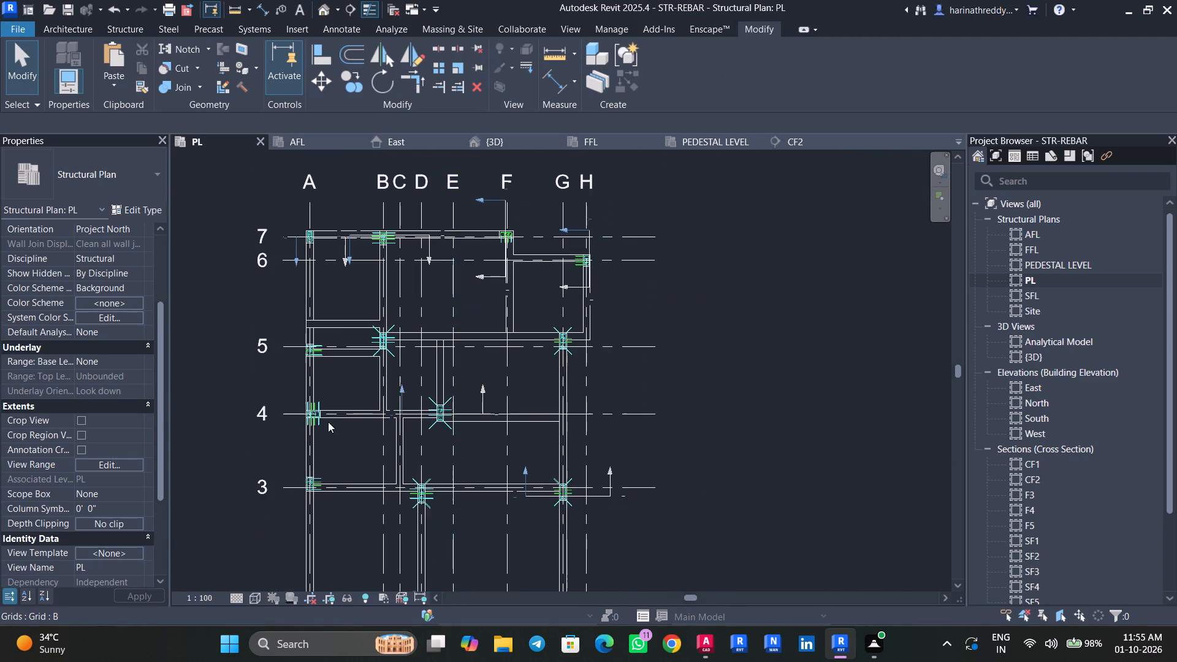
pyautogui.scroll(6, 347, 452)
pyautogui.moveTo(356, 455); pyautogui.dragTo(426, 352, button='middle')
pyautogui.scroll(8, 658, 512)
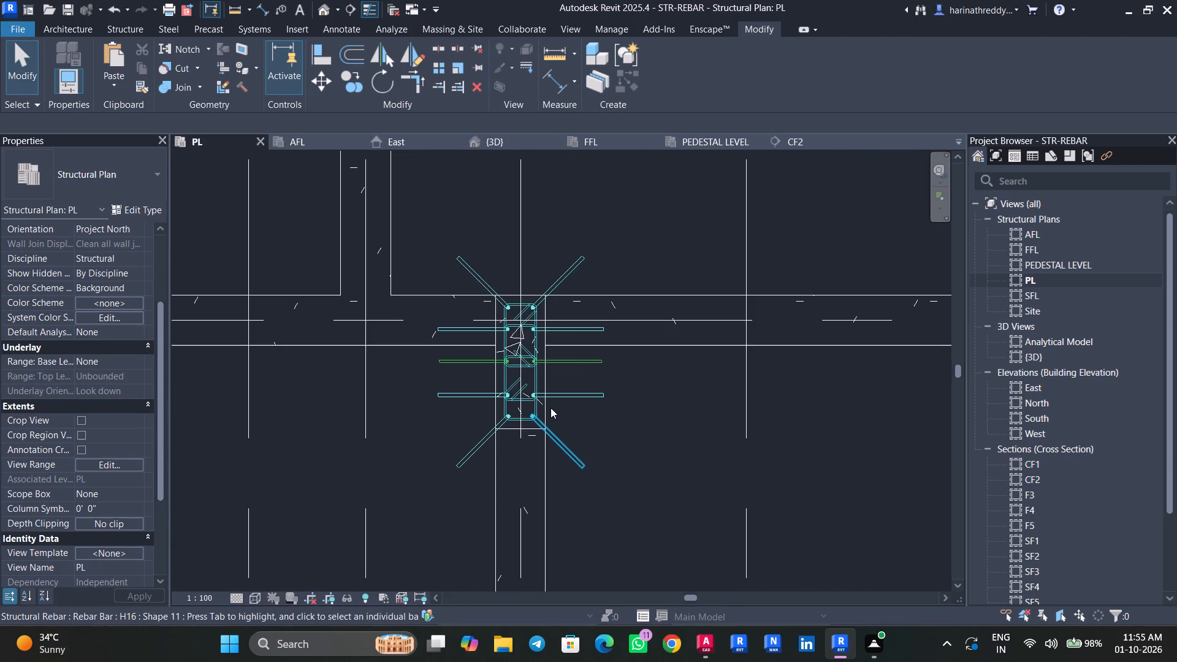
pyautogui.click(550, 408)
pyautogui.scroll(4, 630, 446)
pyautogui.press('Escape')
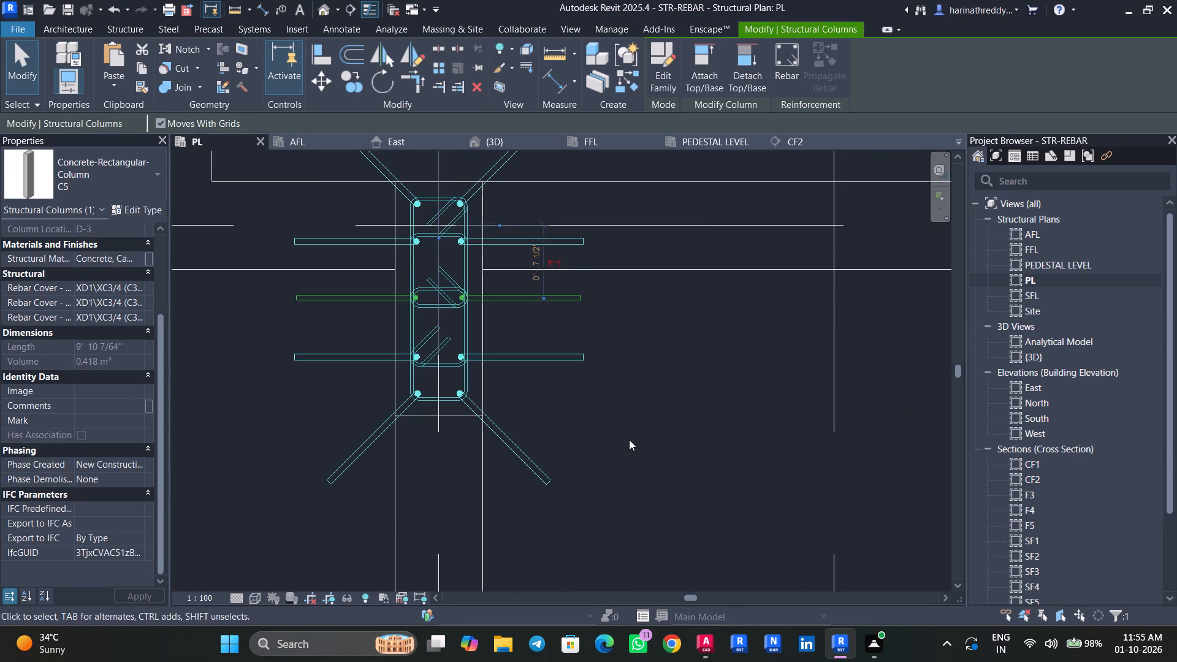
pyautogui.moveTo(597, 417); pyautogui.dragTo(661, 513, button='middle')
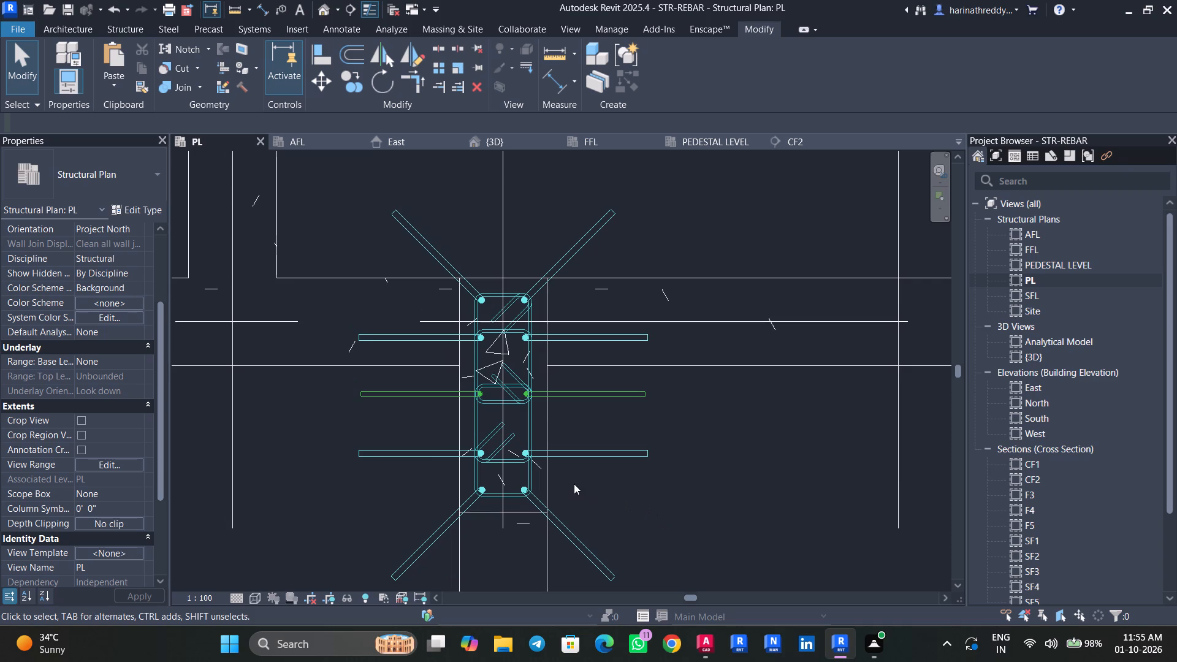
pyautogui.click(548, 479)
pyautogui.click(794, 74)
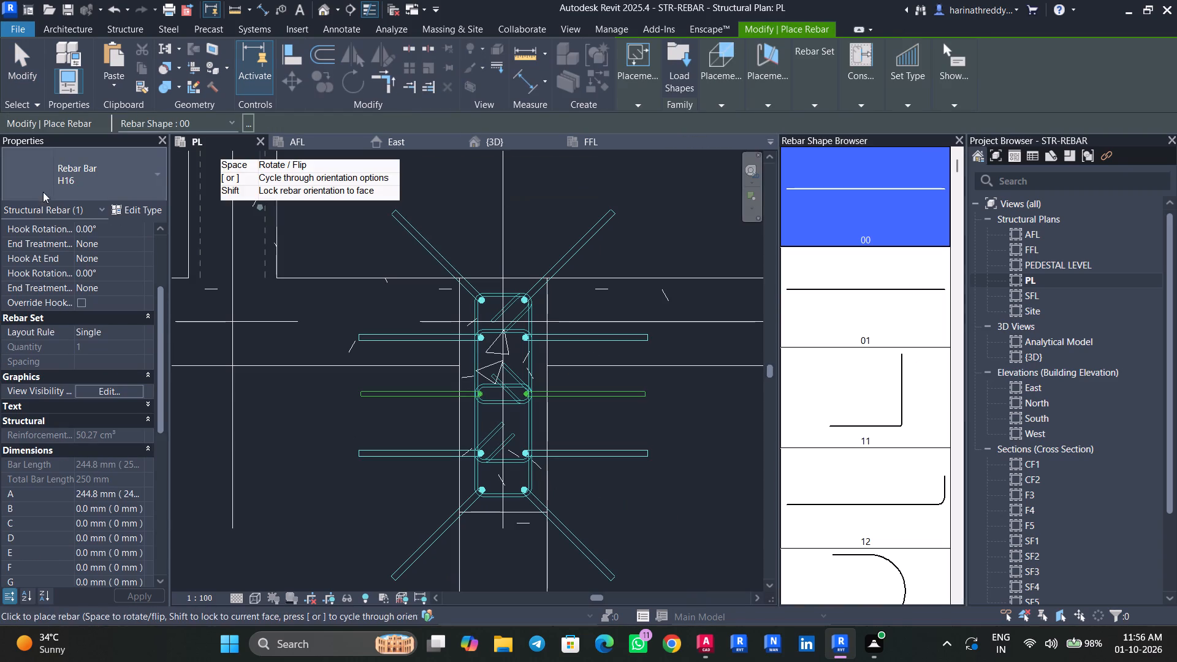
pyautogui.scroll(13, 482, 305)
pyautogui.moveTo(477, 328); pyautogui.dragTo(465, 356, button='middle')
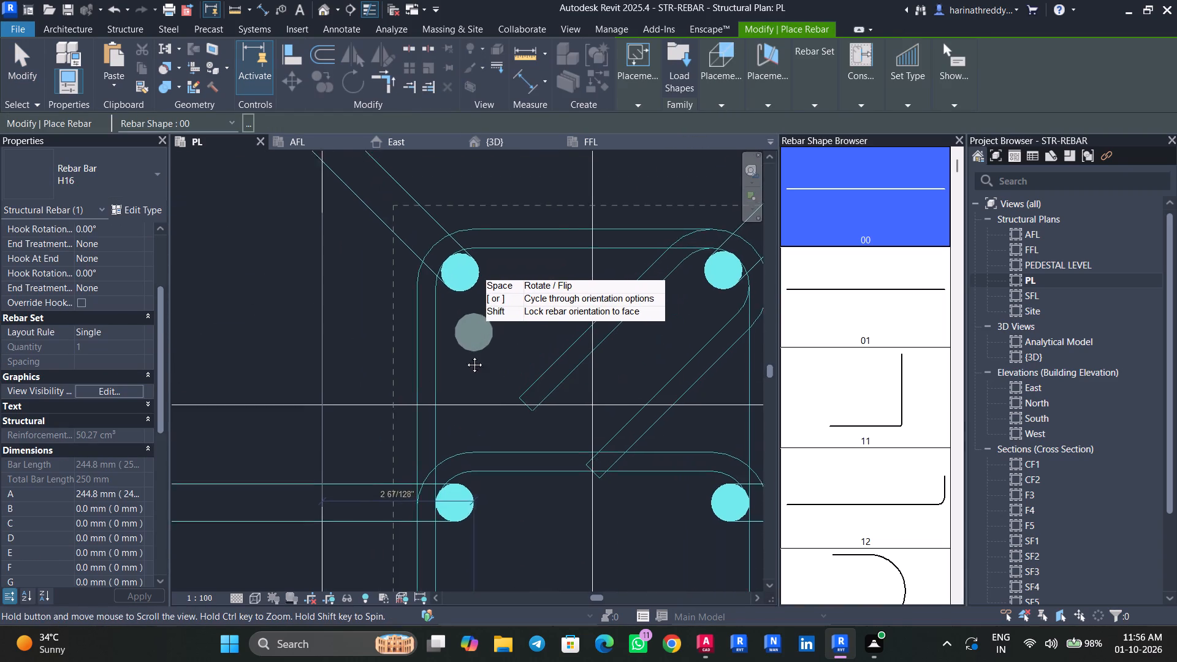
pyautogui.moveTo(465, 356); pyautogui.dragTo(432, 409, button='middle')
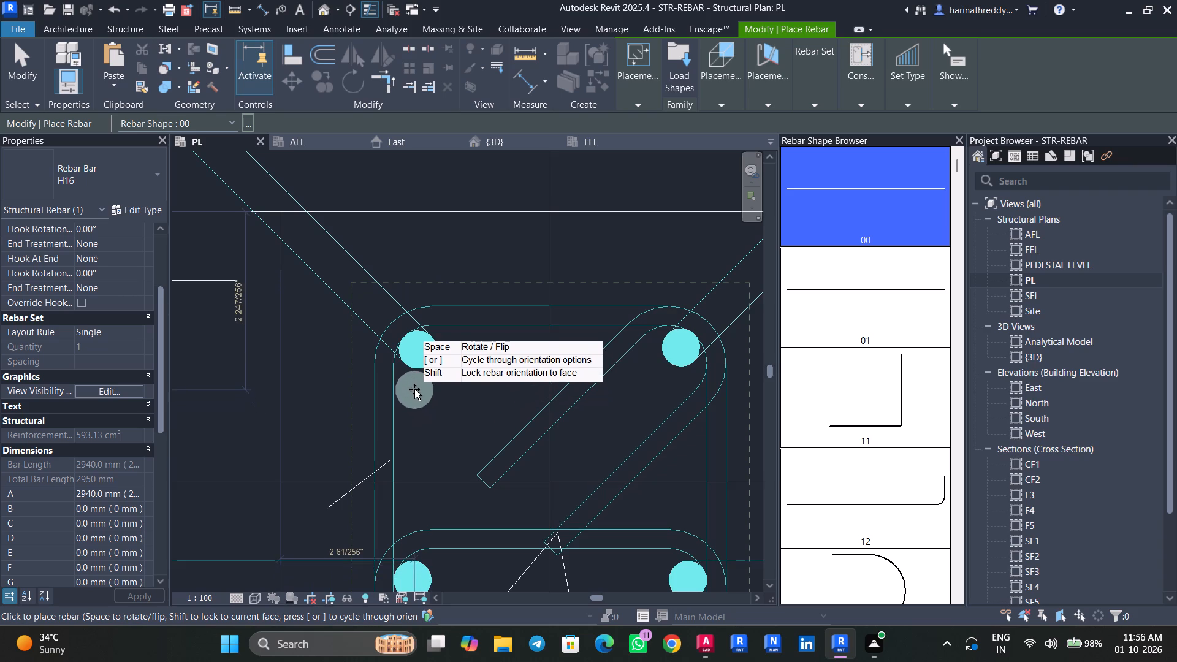
pyautogui.click(414, 389)
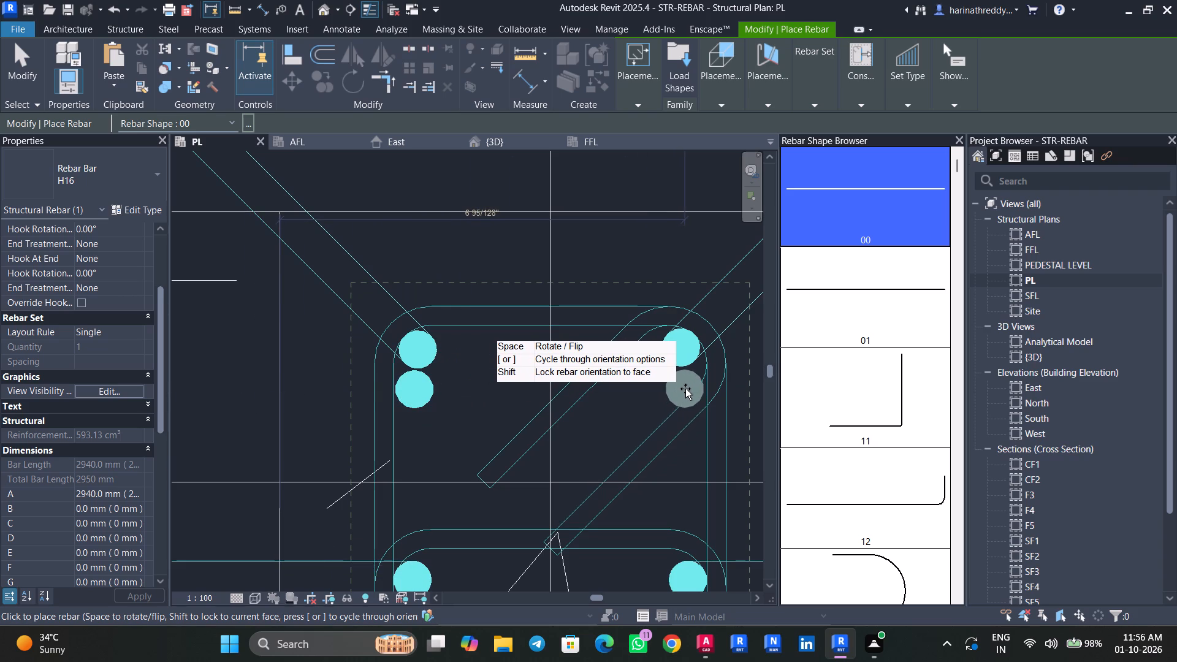
pyautogui.click(685, 389)
# Place vertical shape 00 H16 bars directly south of both bars in the second row from the north of column C5 at D-3.
pyautogui.moveTo(612, 447); pyautogui.dragTo(575, 245, button='middle')
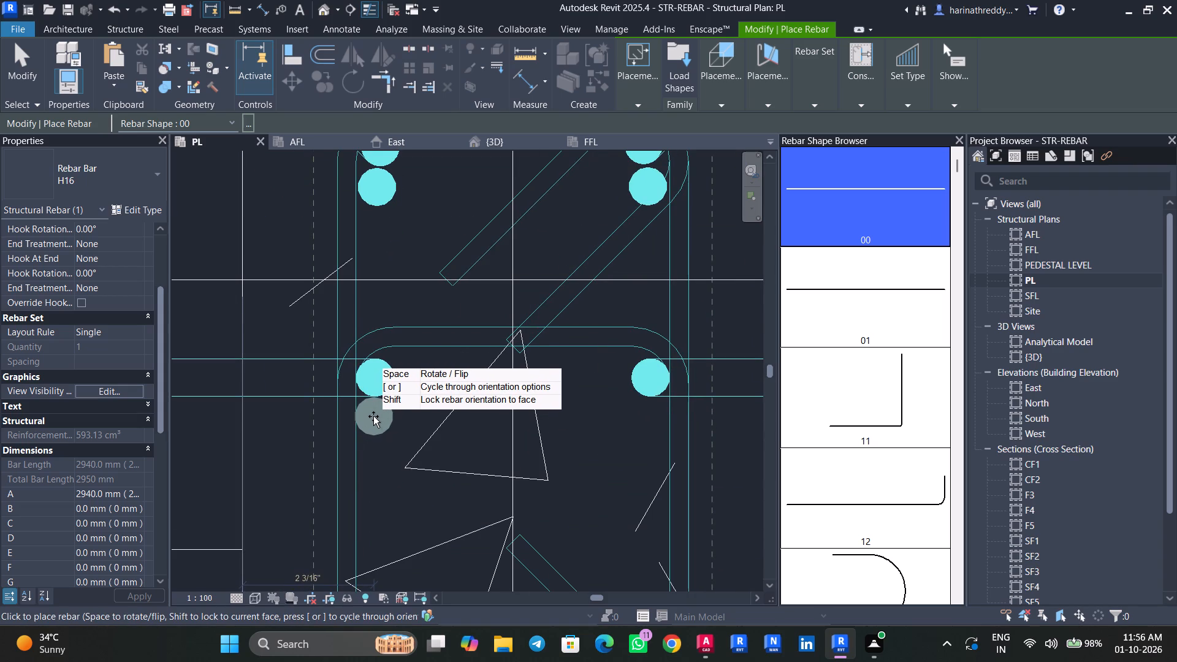
pyautogui.click(373, 416)
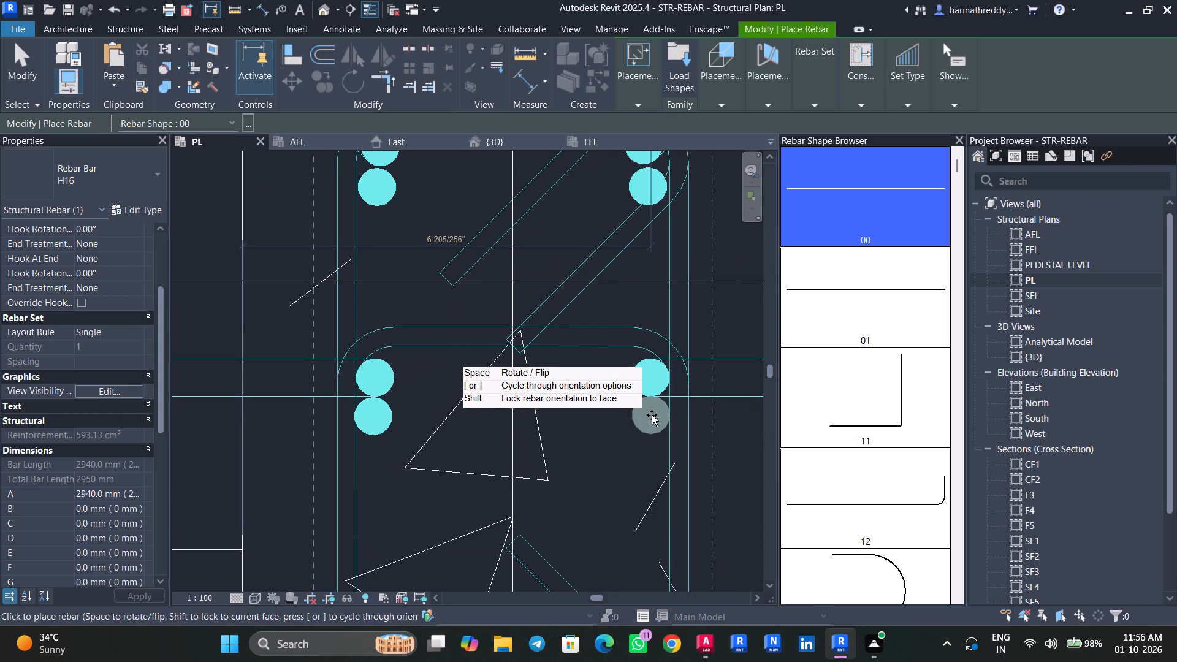
pyautogui.click(651, 416)
# Place vertical shape 00 H16 bars directly north of both bars in each of the two southernmost rows of column C5.
pyautogui.moveTo(560, 462); pyautogui.dragTo(522, 270, button='middle')
pyautogui.moveTo(433, 414); pyautogui.dragTo(459, 306, button='middle')
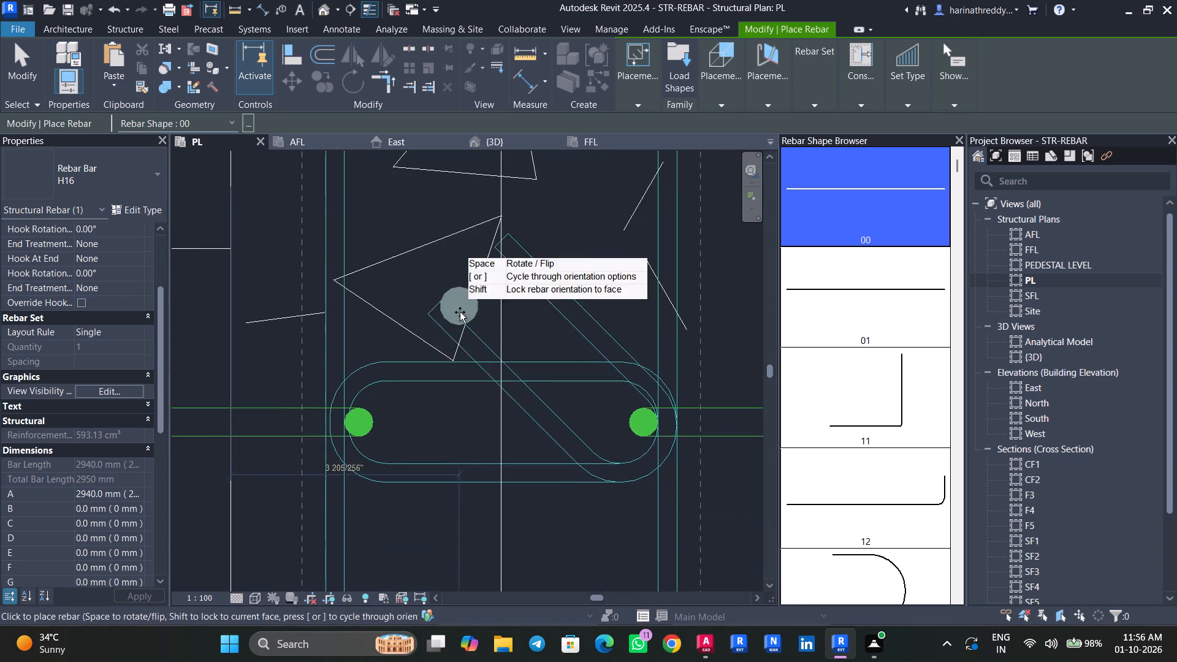
pyautogui.scroll(-4, 451, 402)
pyautogui.moveTo(431, 465); pyautogui.dragTo(479, 295, button='middle')
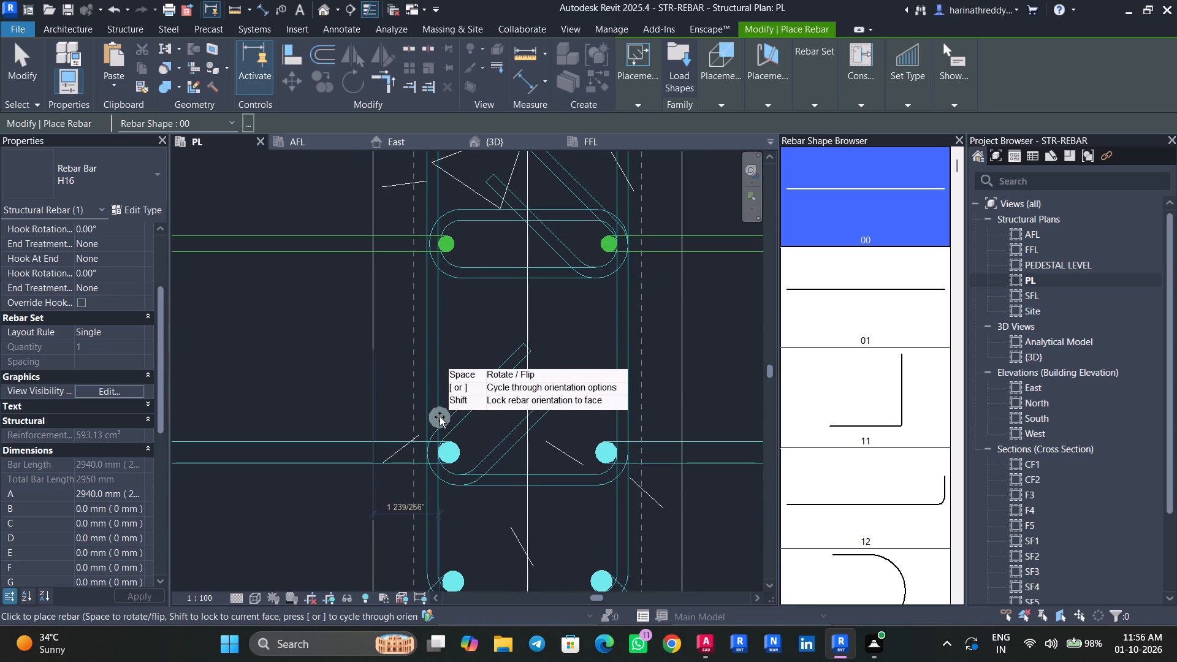
pyautogui.scroll(4, 449, 424)
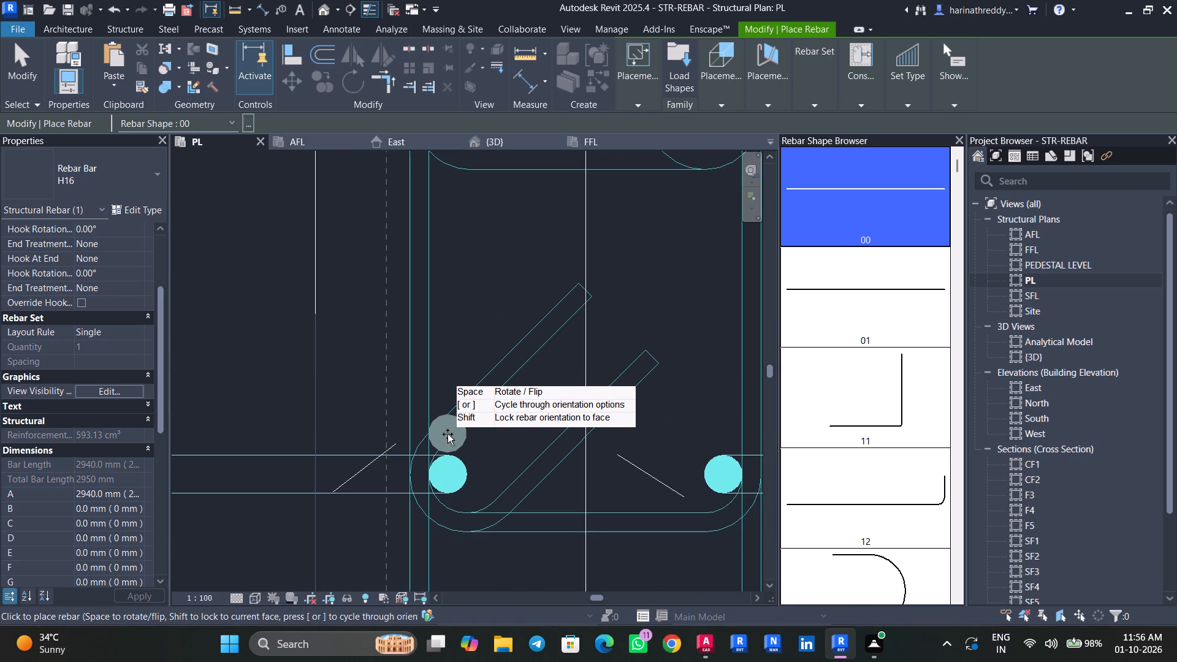
pyautogui.click(447, 435)
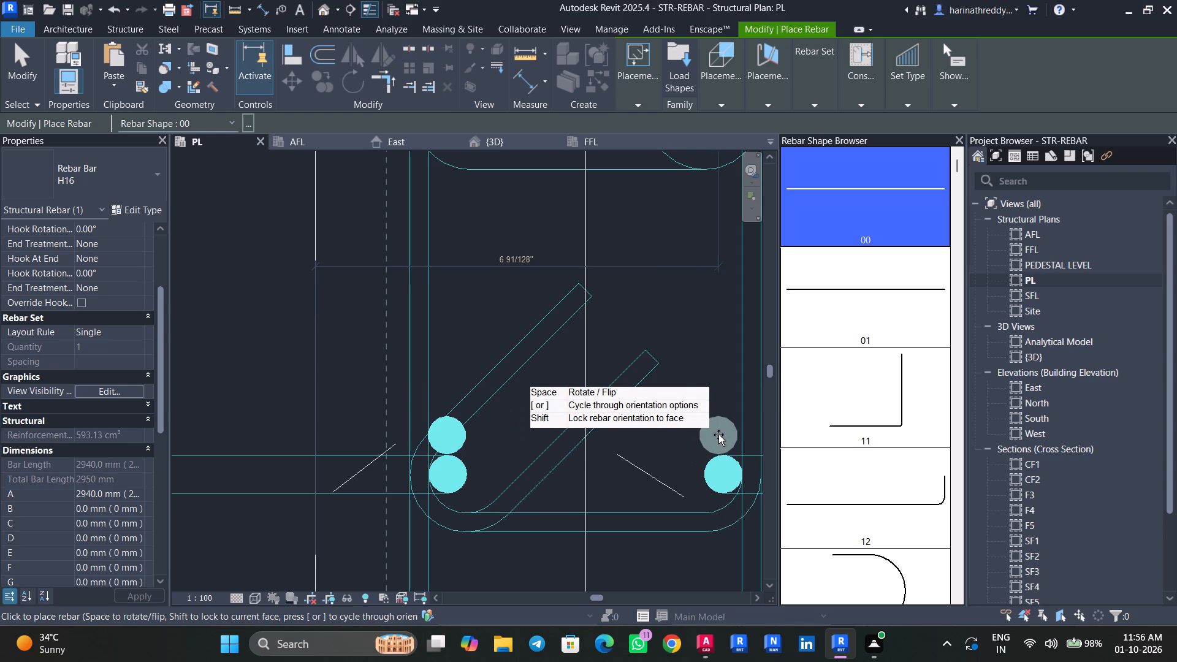
pyautogui.click(718, 435)
pyautogui.moveTo(606, 462); pyautogui.dragTo(573, 330, button='middle')
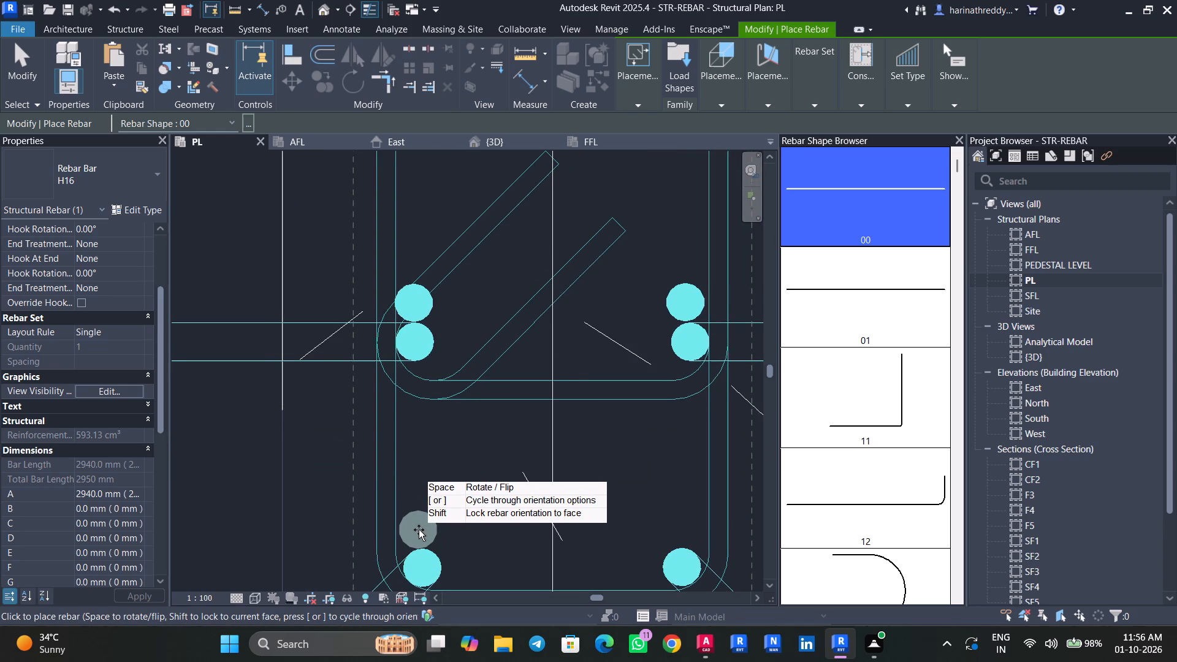
pyautogui.click(419, 530)
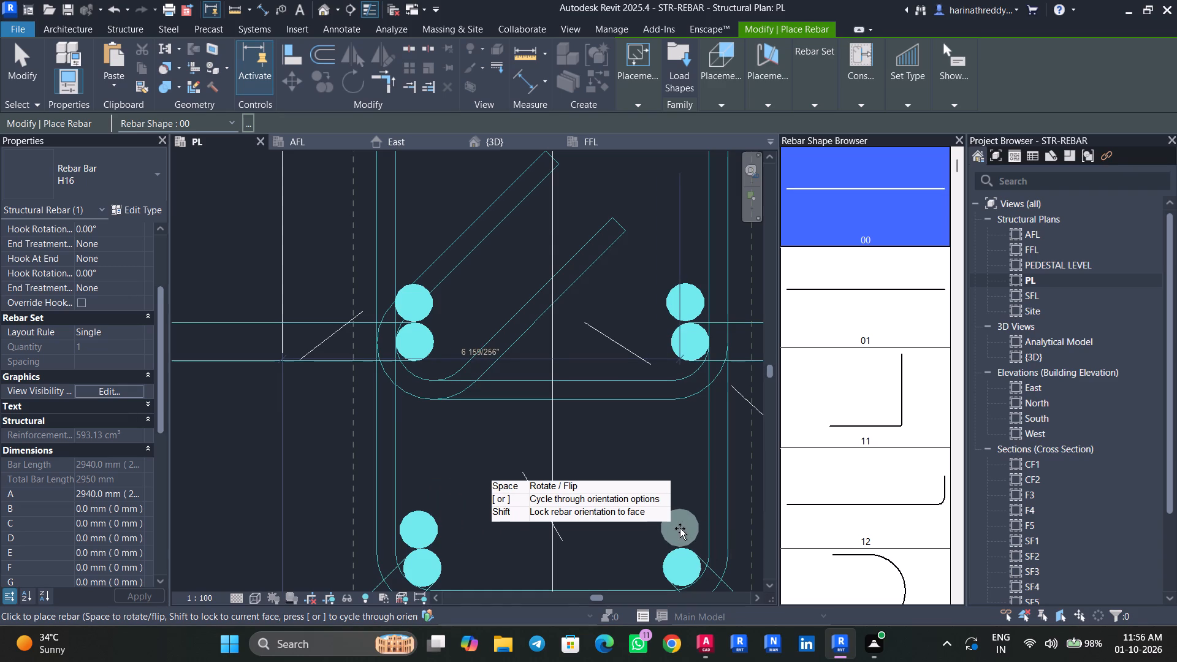
pyautogui.click(679, 528)
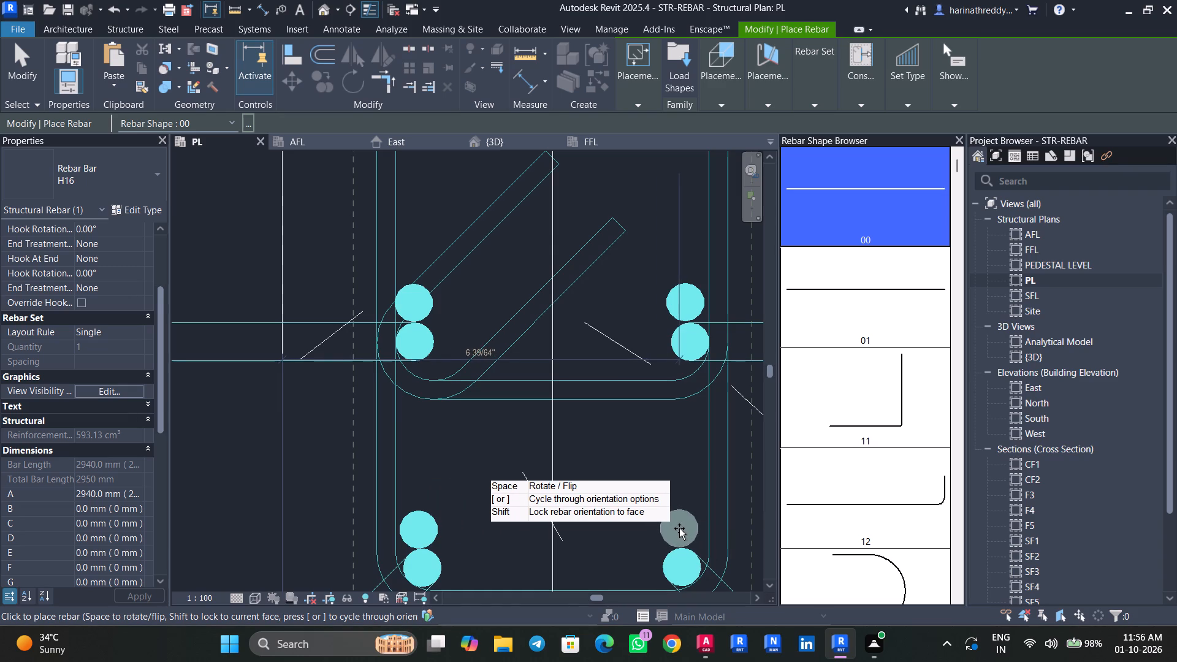
pyautogui.press('Escape')
pyautogui.press('Escape')
# Nudge the added east H16 bar in column C5's second row from the south slightly east, in line with the bar below it.
pyautogui.scroll(-5, 573, 492)
pyautogui.moveTo(571, 480); pyautogui.dragTo(560, 563, button='middle')
pyautogui.click(610, 479)
pyautogui.scroll(4, 610, 479)
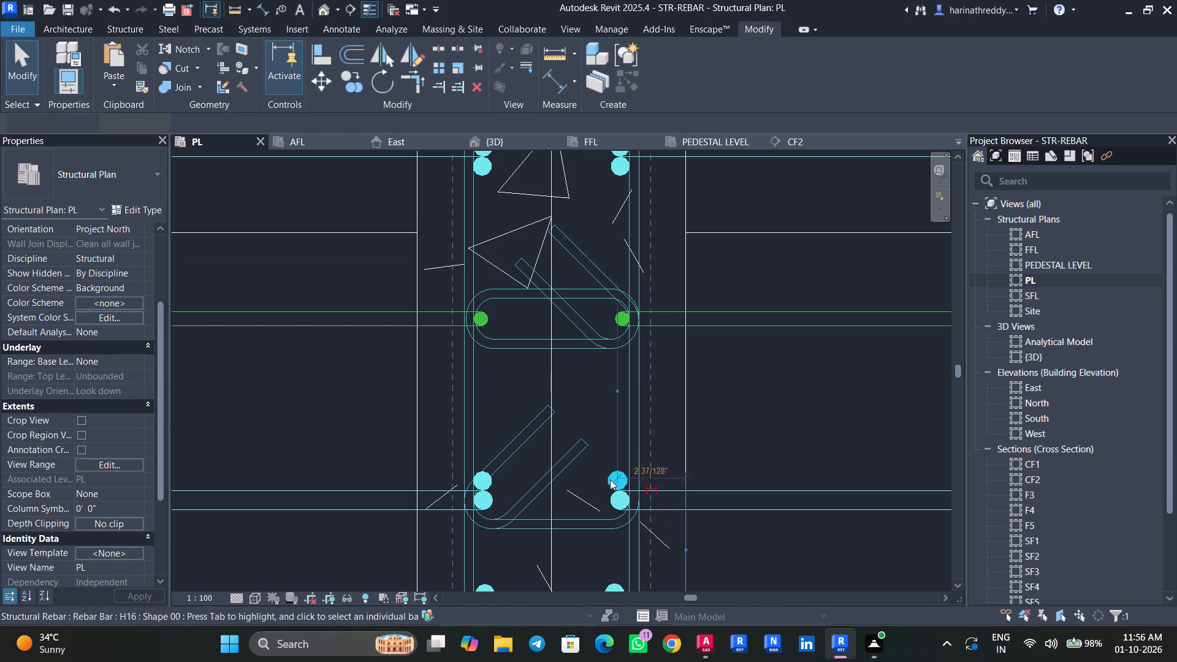
pyautogui.scroll(1, 610, 479)
pyautogui.press('Right')
pyautogui.press('Escape')
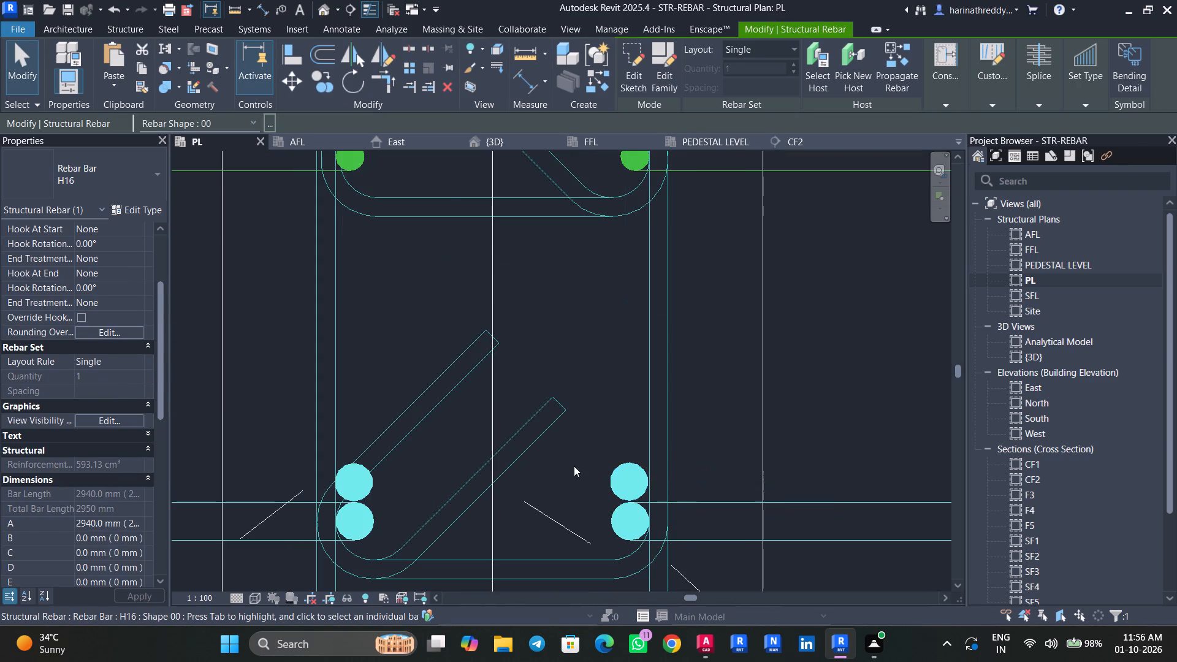
pyautogui.press('Escape')
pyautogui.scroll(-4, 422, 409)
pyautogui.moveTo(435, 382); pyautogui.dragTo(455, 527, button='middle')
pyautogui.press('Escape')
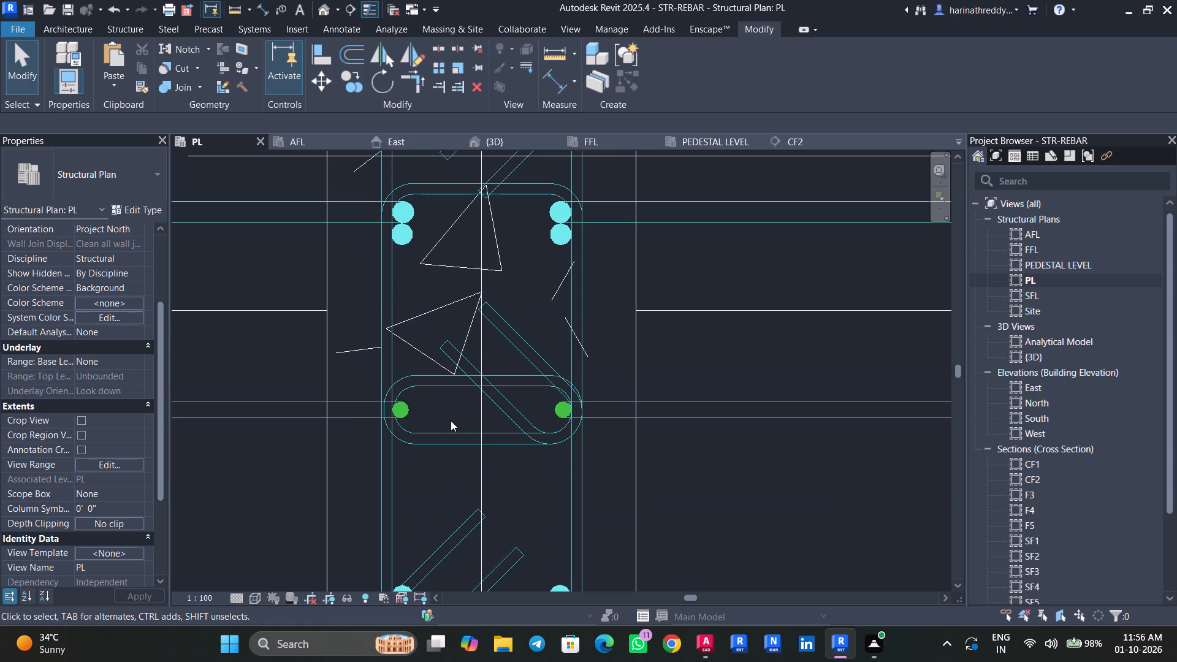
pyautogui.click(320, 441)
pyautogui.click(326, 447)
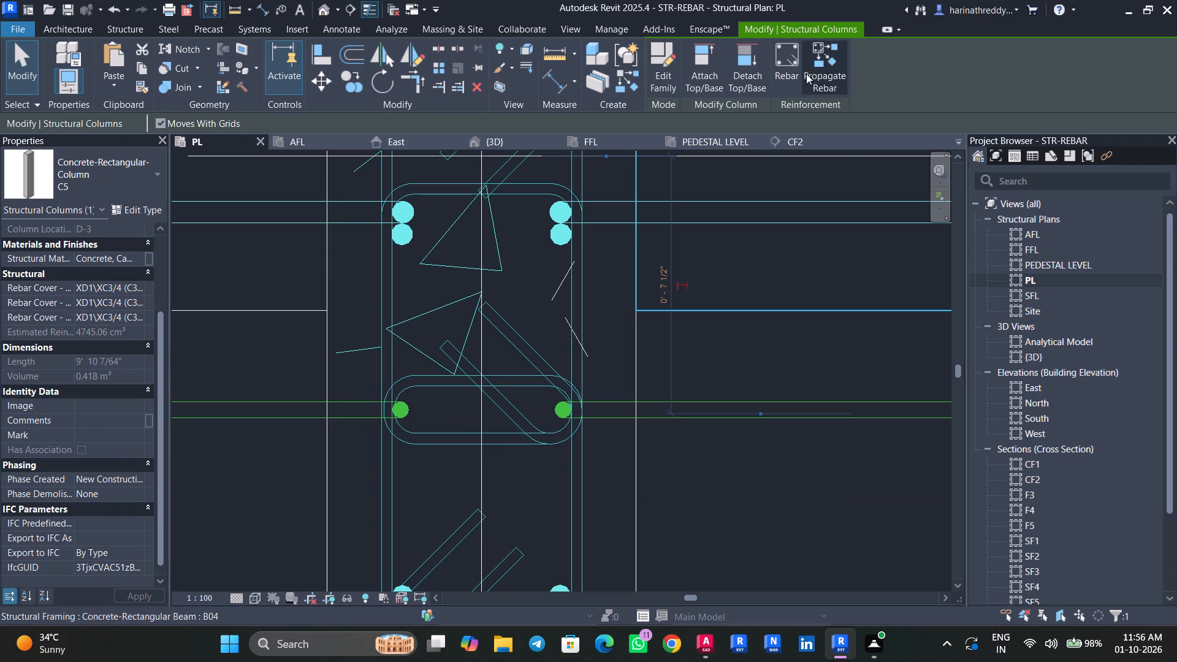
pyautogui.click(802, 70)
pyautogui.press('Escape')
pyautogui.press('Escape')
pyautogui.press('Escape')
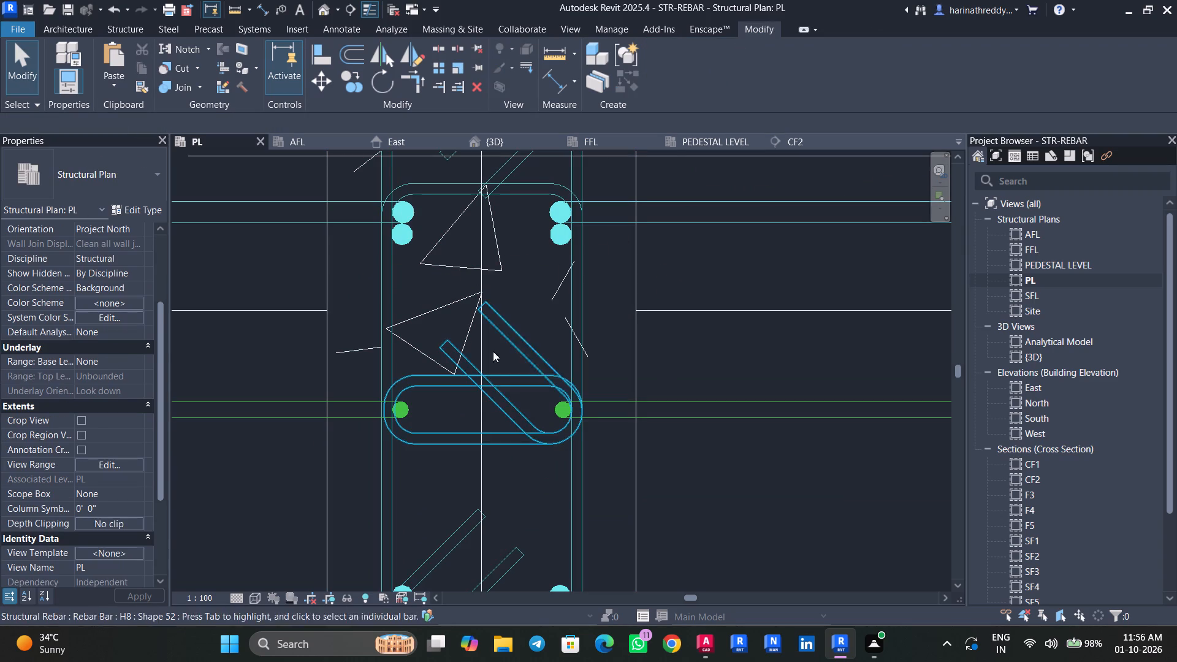
# Place vertical shape 00 H12 bars directly south of both existing bars in the middle row of column C5 at D-3.
pyautogui.click(634, 335)
pyautogui.click(794, 66)
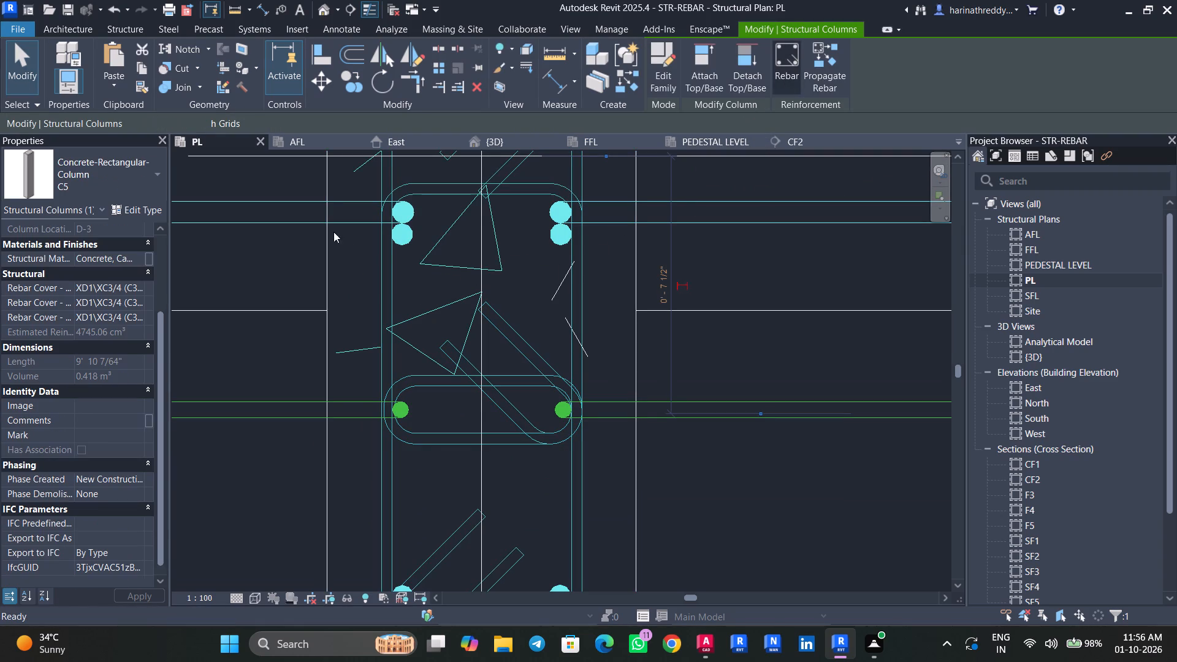
pyautogui.click(117, 172)
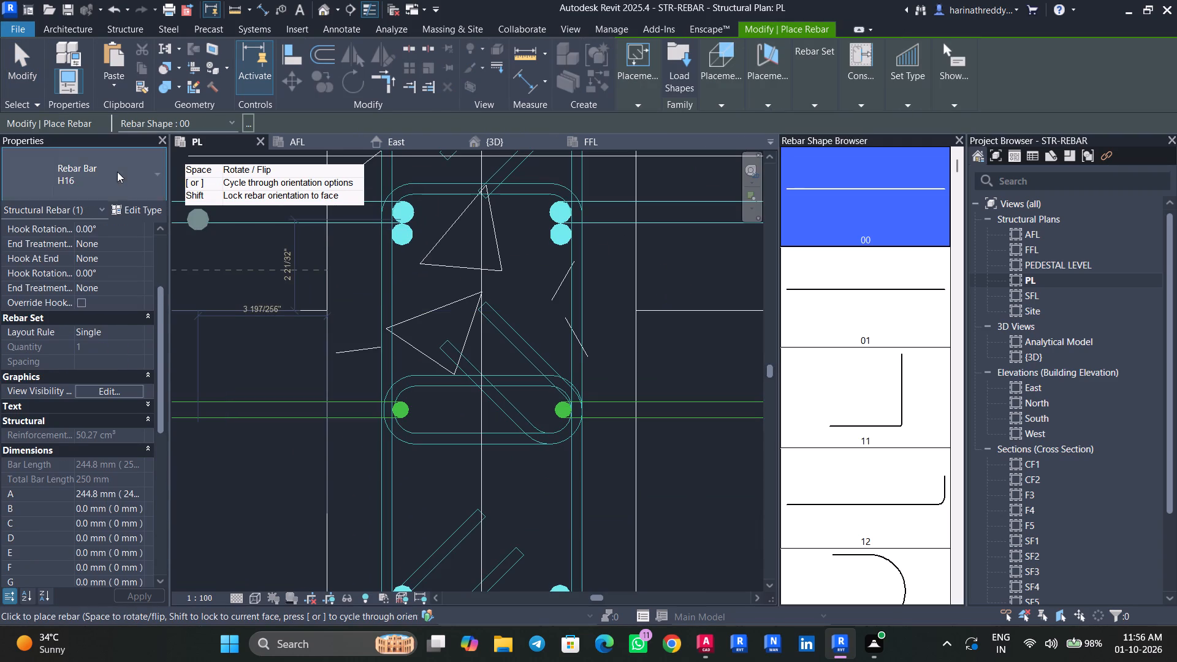
pyautogui.click(57, 297)
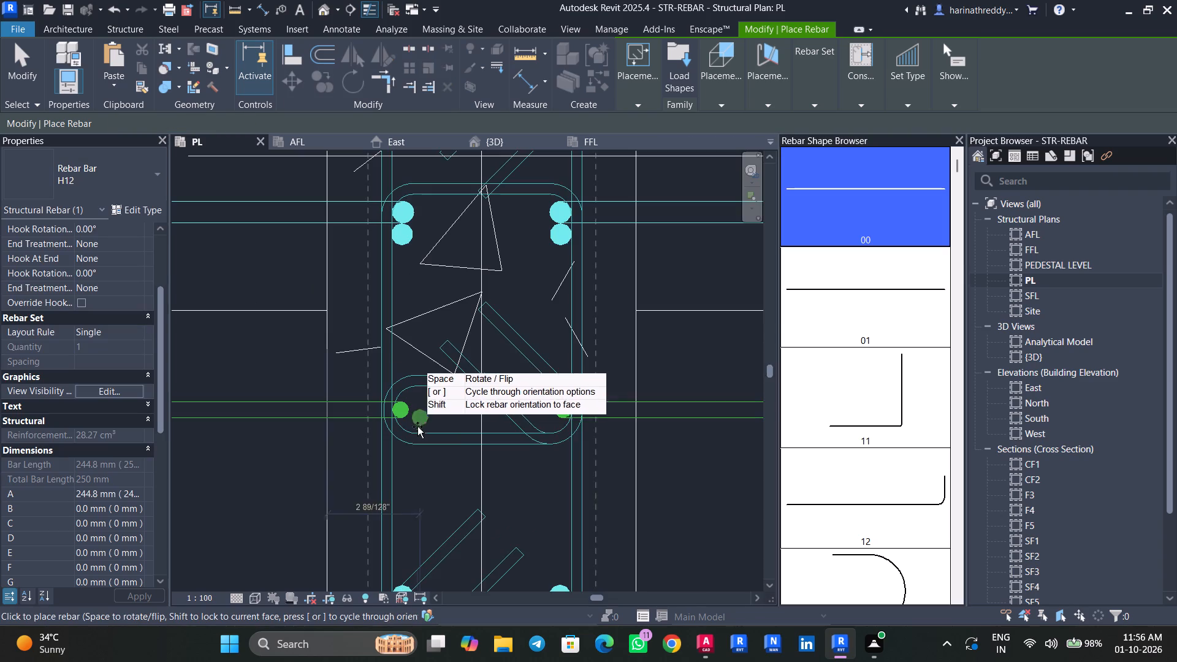
pyautogui.scroll(8, 389, 420)
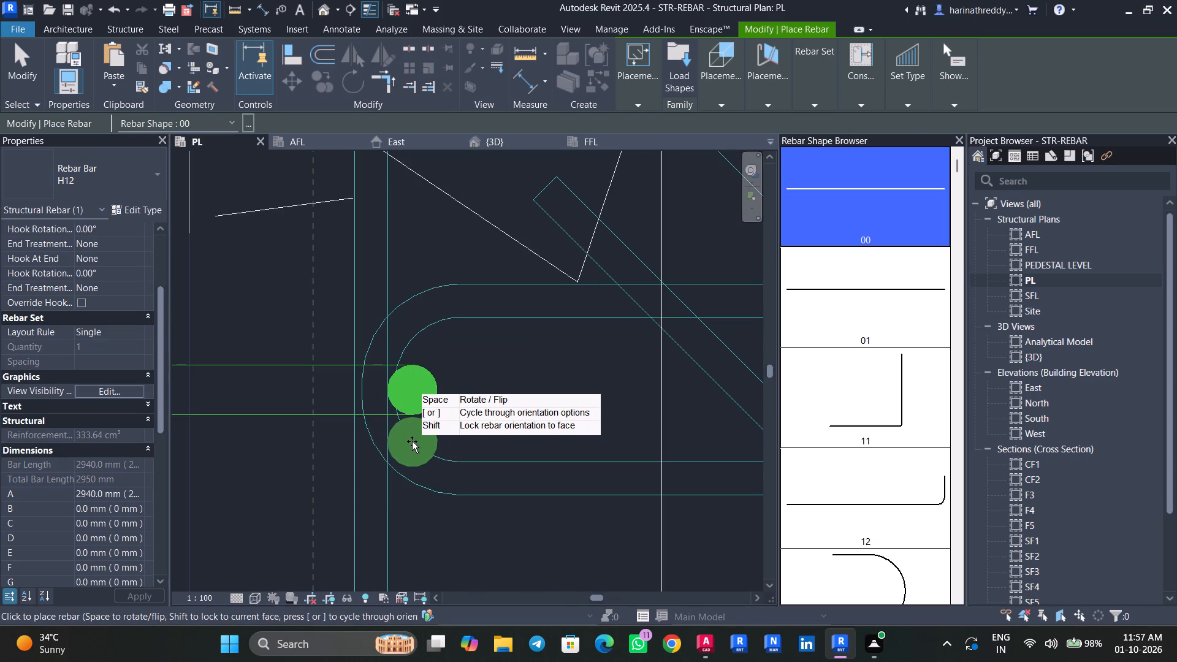
pyautogui.click(411, 441)
pyautogui.moveTo(542, 452); pyautogui.dragTo(278, 452, button='middle')
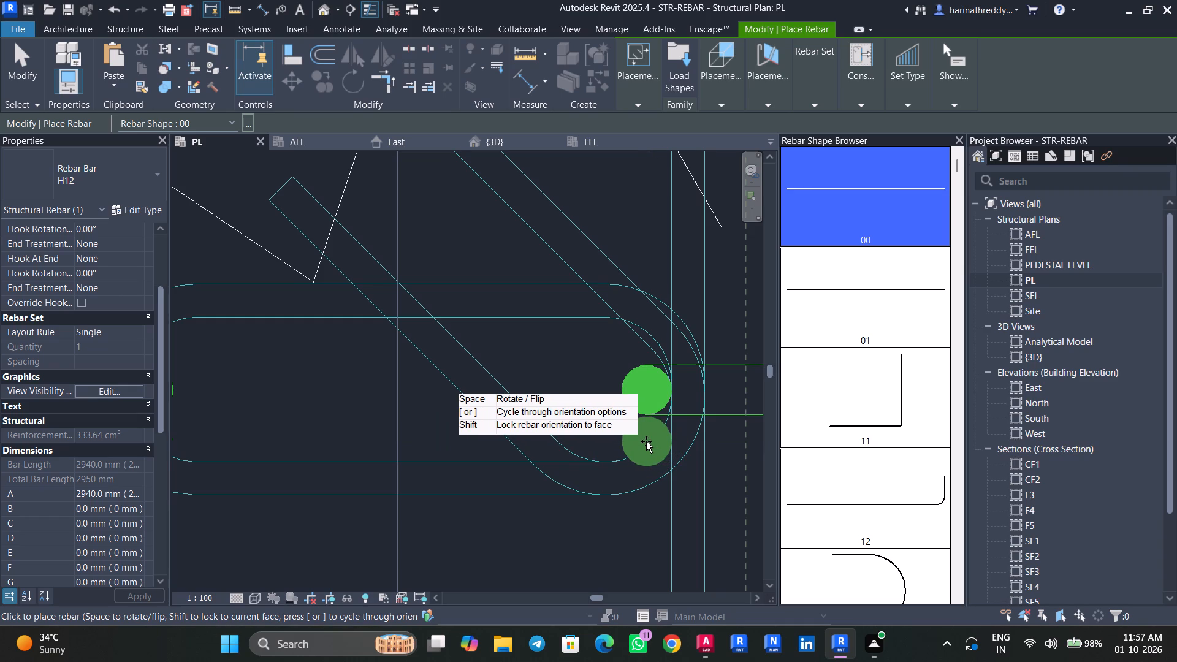
pyautogui.click(646, 441)
pyautogui.press('Escape')
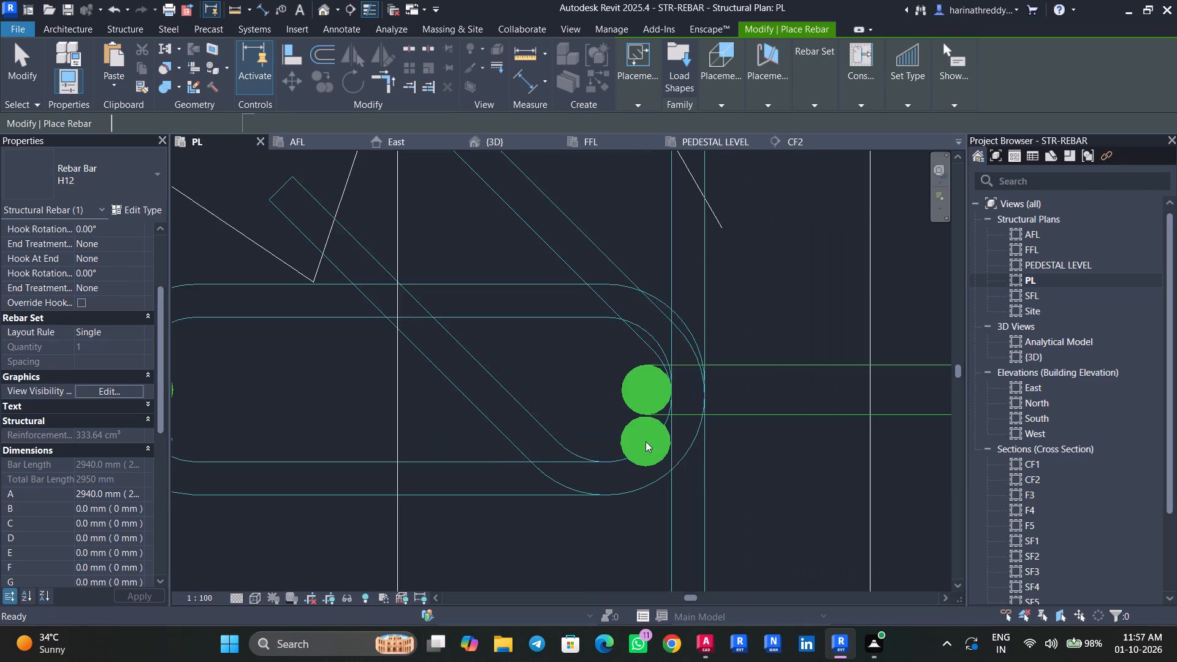
pyautogui.press('Escape')
pyautogui.press('Escape')
# Select all H12 rebar instances and set them to show unobscured in the {3D} view.
pyautogui.scroll(-10, 483, 448)
pyautogui.click(523, 446)
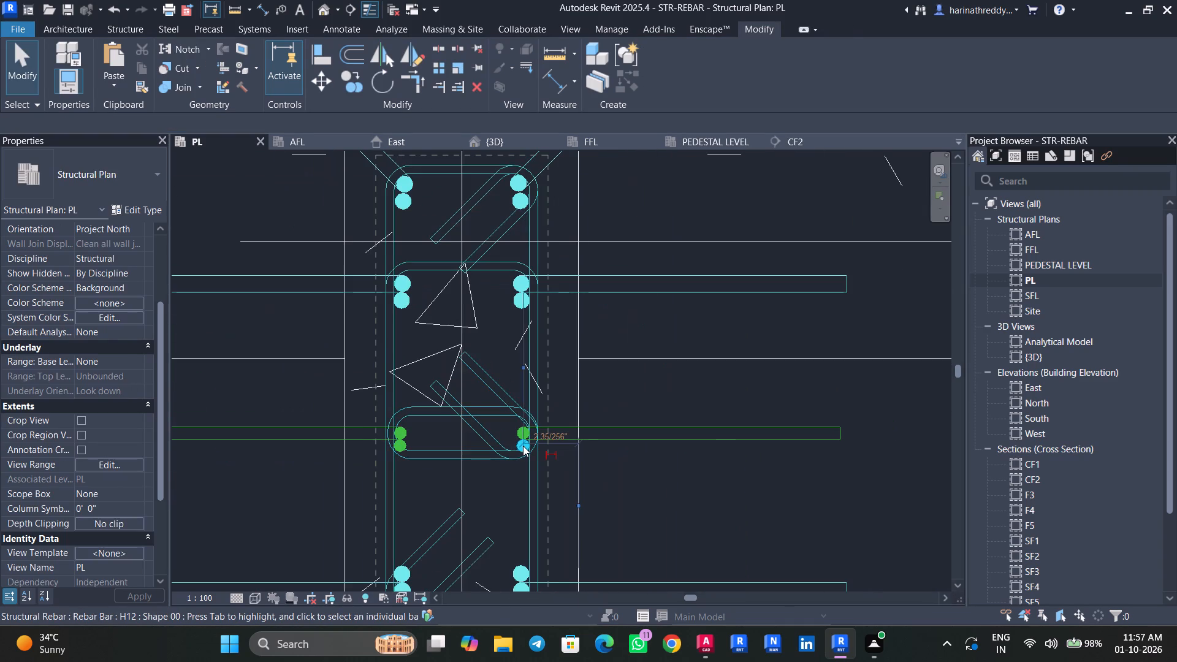
pyautogui.write('SA')
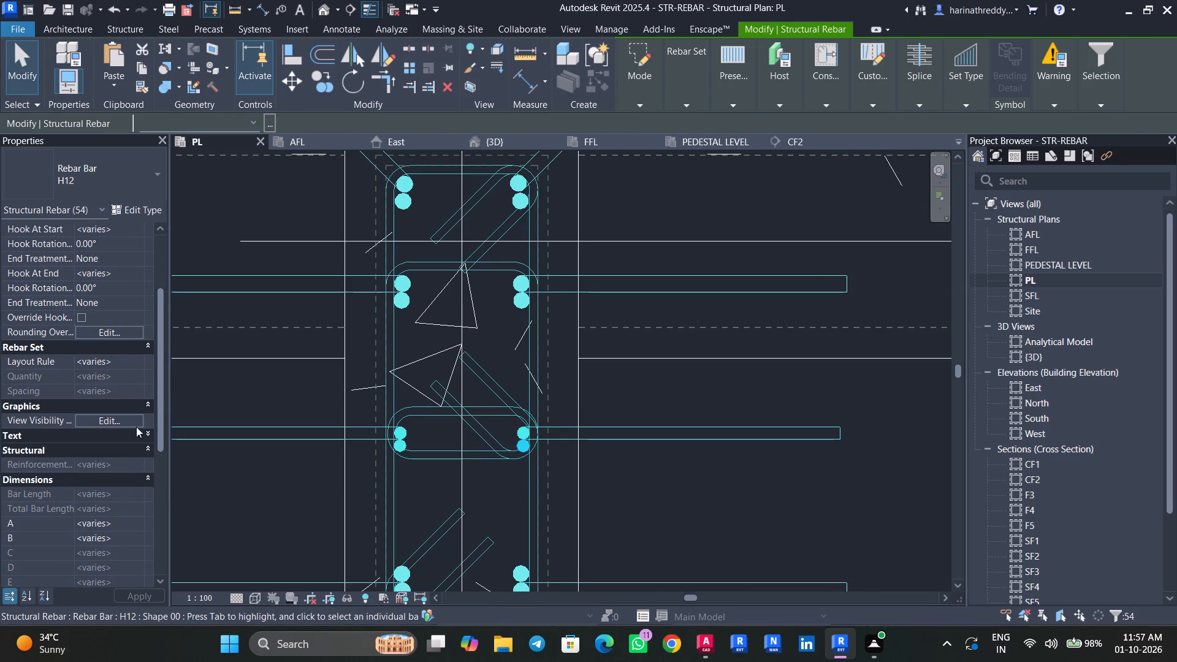
pyautogui.click(134, 417)
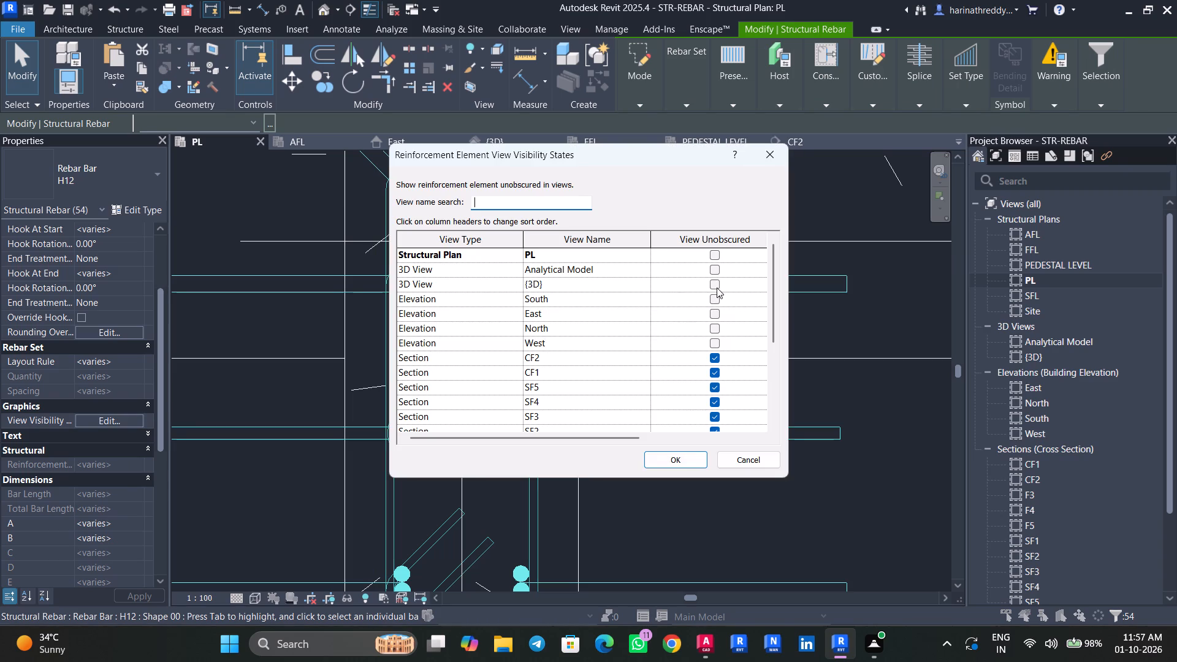
pyautogui.click(715, 287)
pyautogui.click(647, 284)
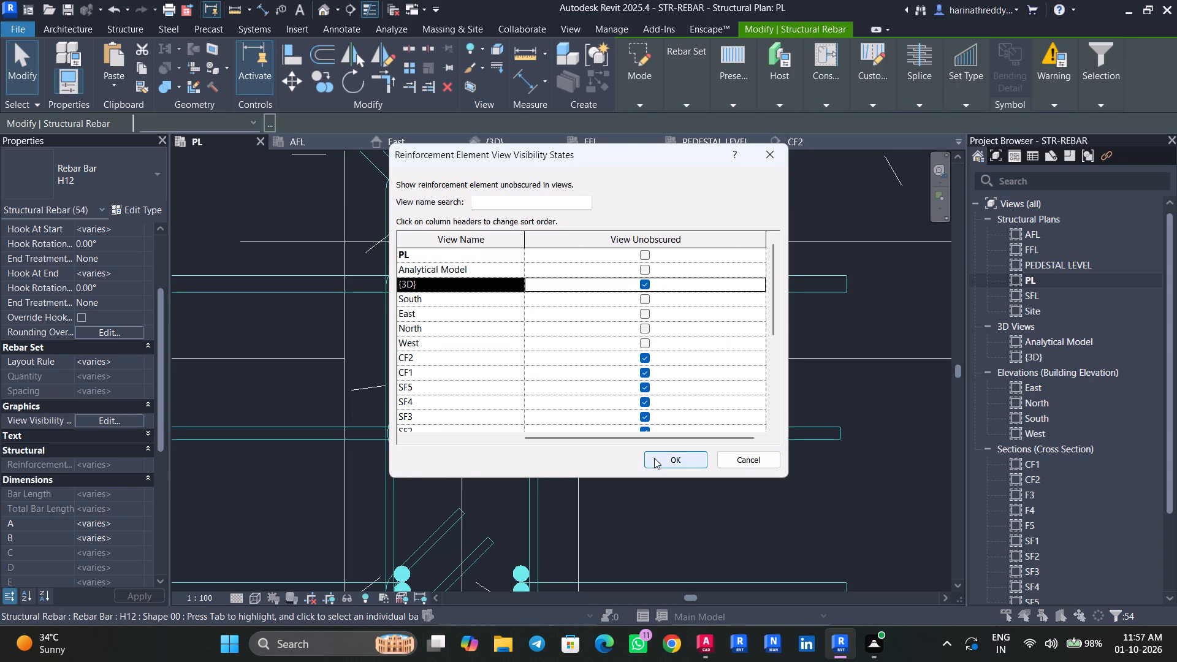
pyautogui.click(653, 457)
pyautogui.press('Escape')
pyautogui.press('Escape')
pyautogui.press('Escape')
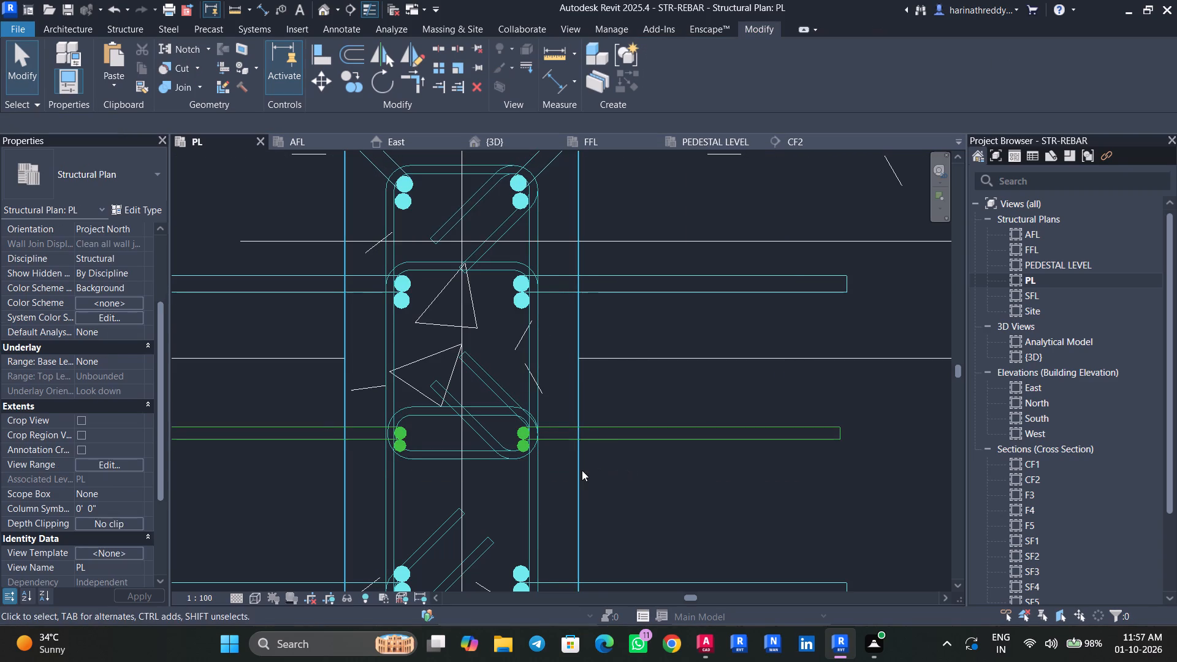
# Place a shape 52 H12 stirrup in column C5 at D-3, oriented parallel to the work plane.
pyautogui.click(580, 470)
pyautogui.click(782, 82)
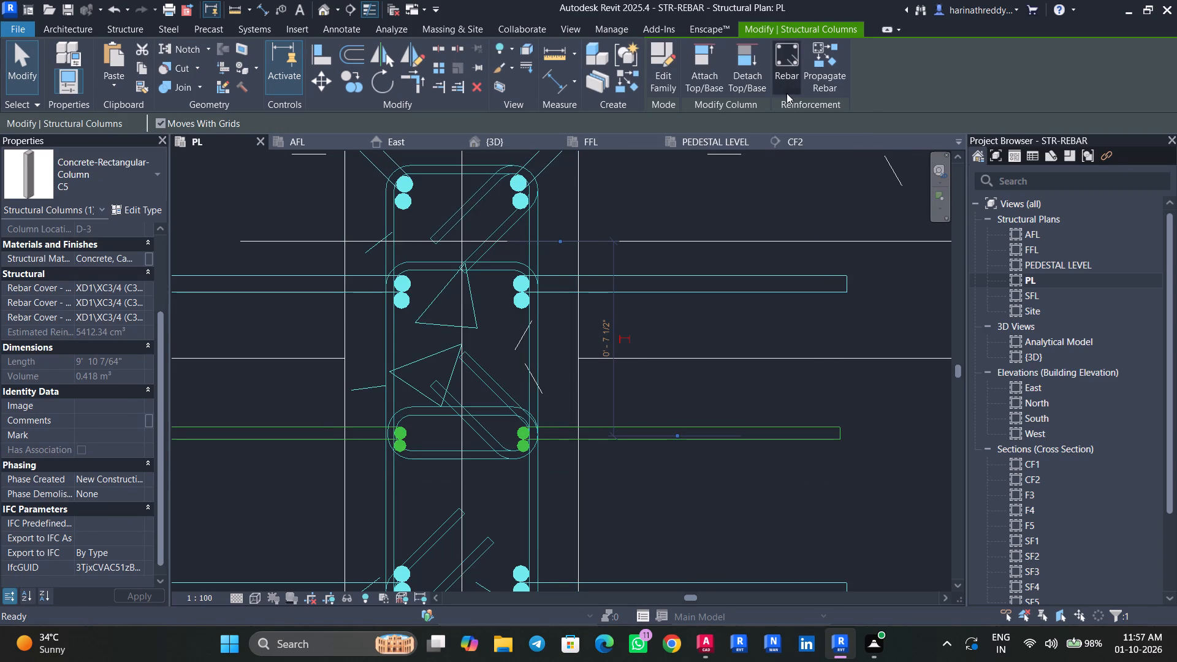
pyautogui.scroll(-14, 875, 436)
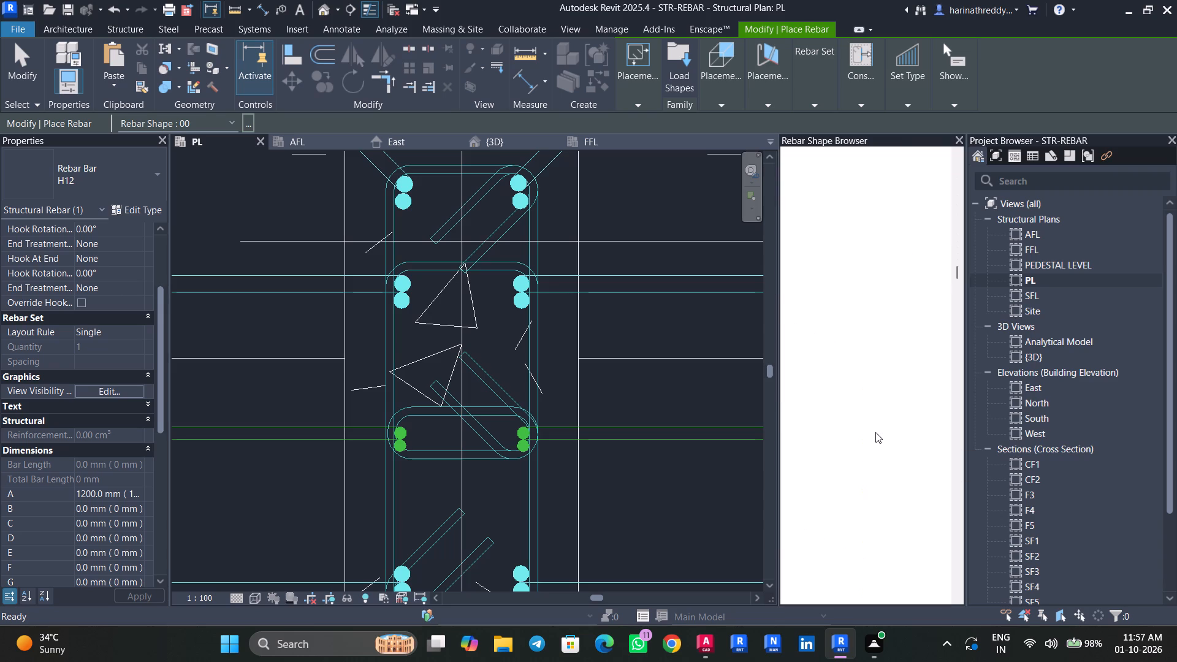
pyautogui.scroll(-20, 875, 432)
pyautogui.scroll(-15, 875, 432)
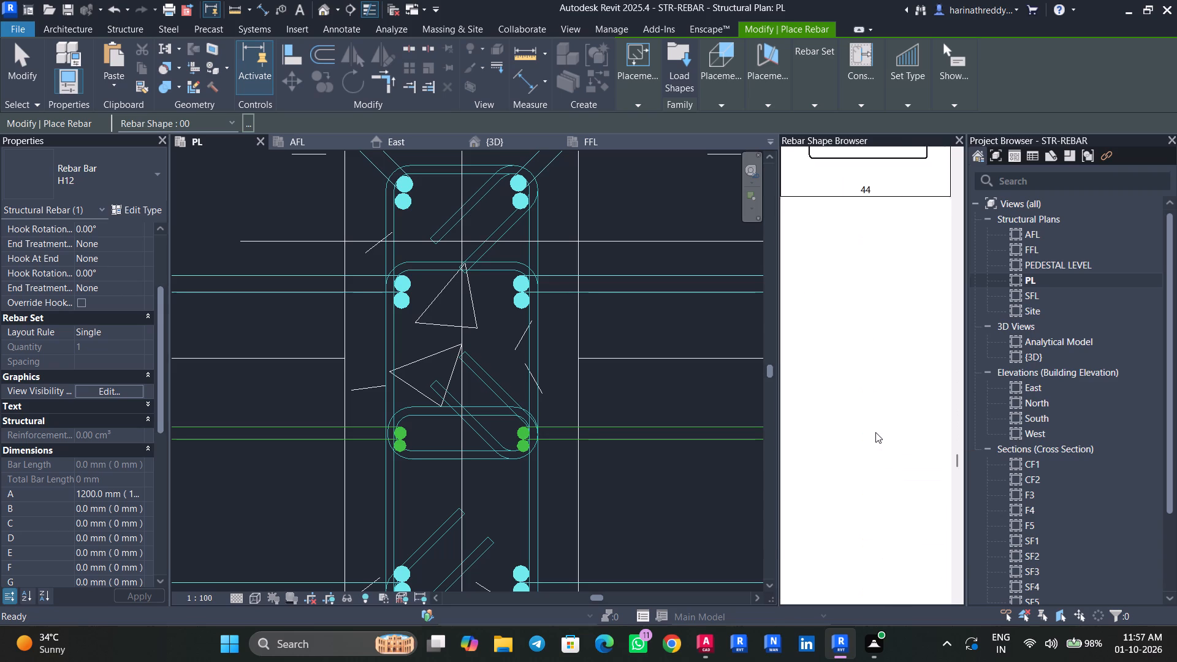
pyautogui.scroll(-2, 875, 432)
pyautogui.click(875, 470)
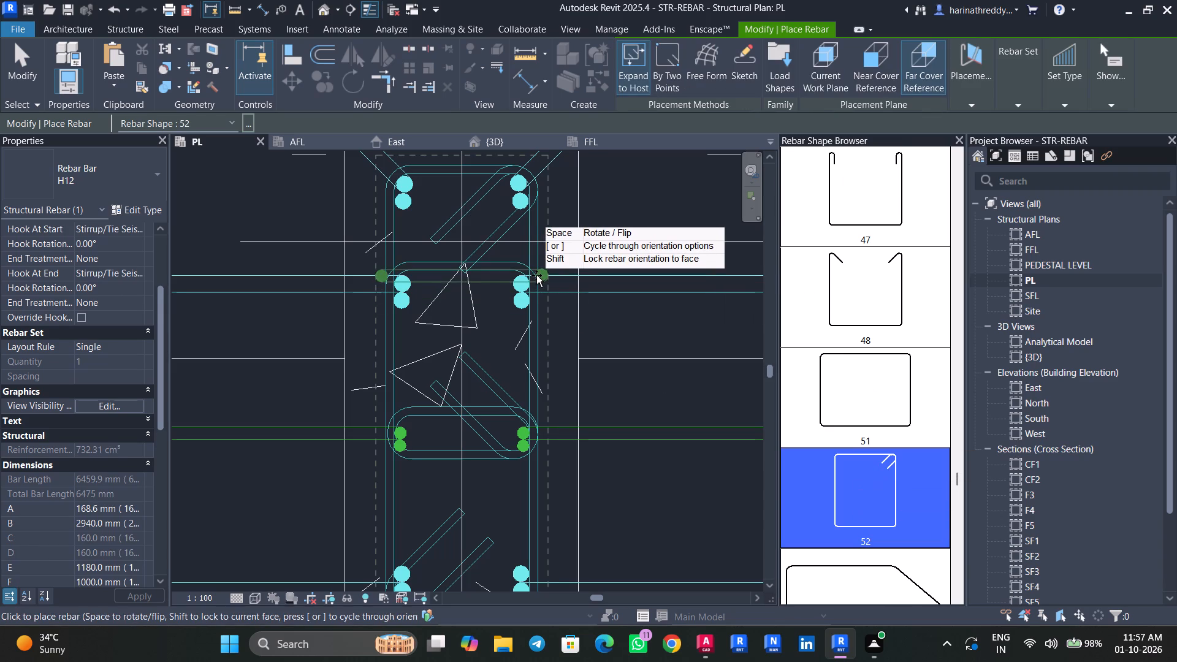
pyautogui.click(975, 89)
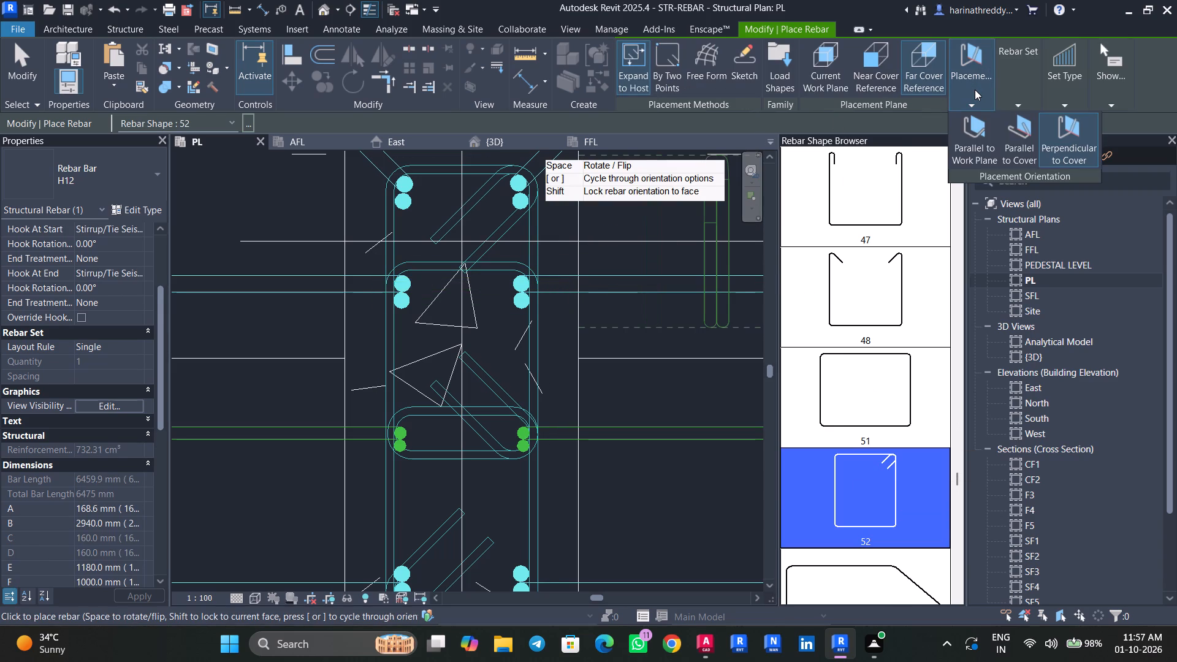
pyautogui.click(966, 139)
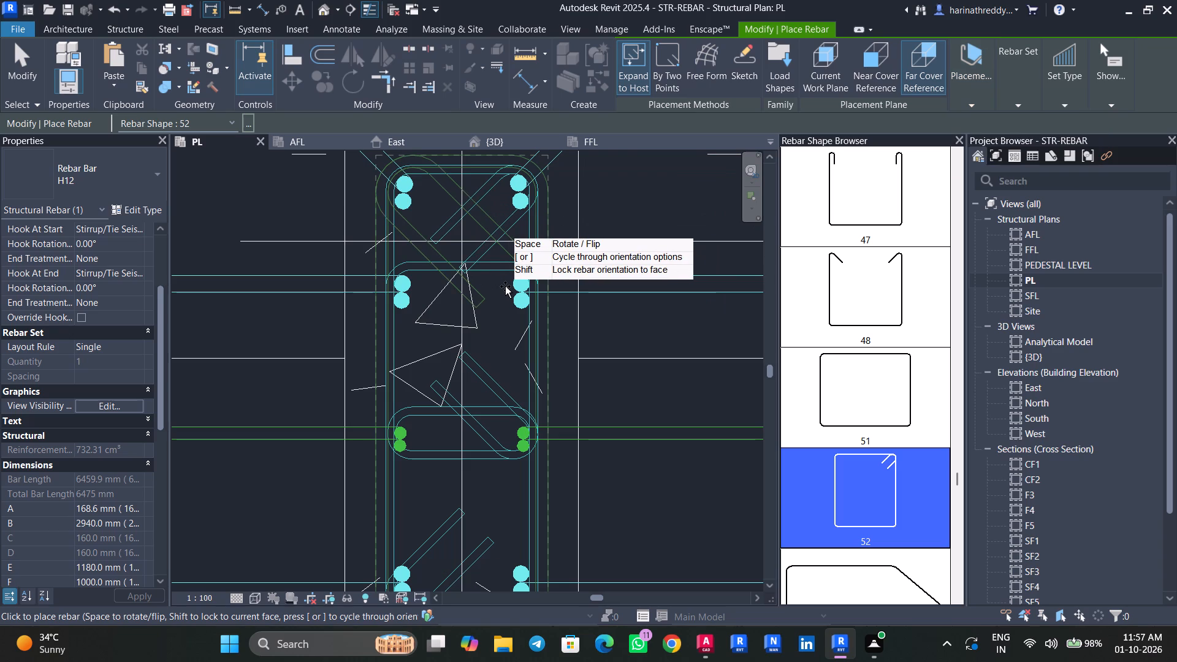
pyautogui.moveTo(505, 286); pyautogui.dragTo(506, 239, button='middle')
pyautogui.scroll(-3, 506, 239)
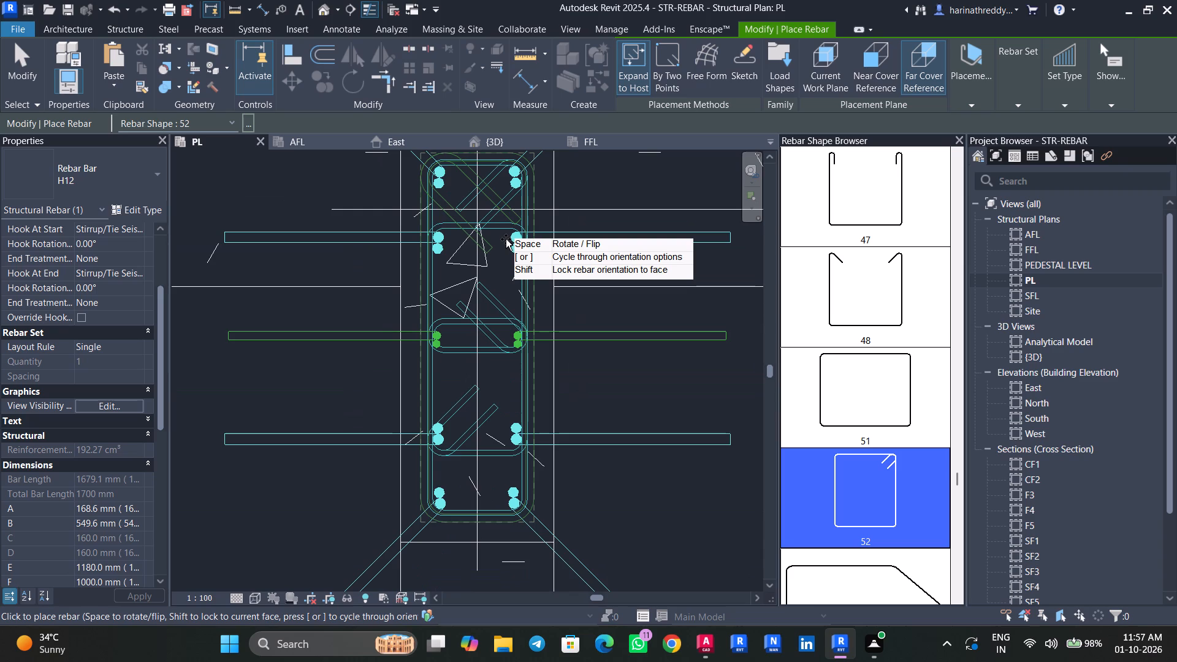
pyautogui.click(506, 239)
pyautogui.press('Escape')
pyautogui.press('Escape')
pyautogui.press('Escape')
# Pull the new outer stirrup's north side southward so that B is about 532 mm.
pyautogui.moveTo(481, 265); pyautogui.dragTo(467, 385, button='middle')
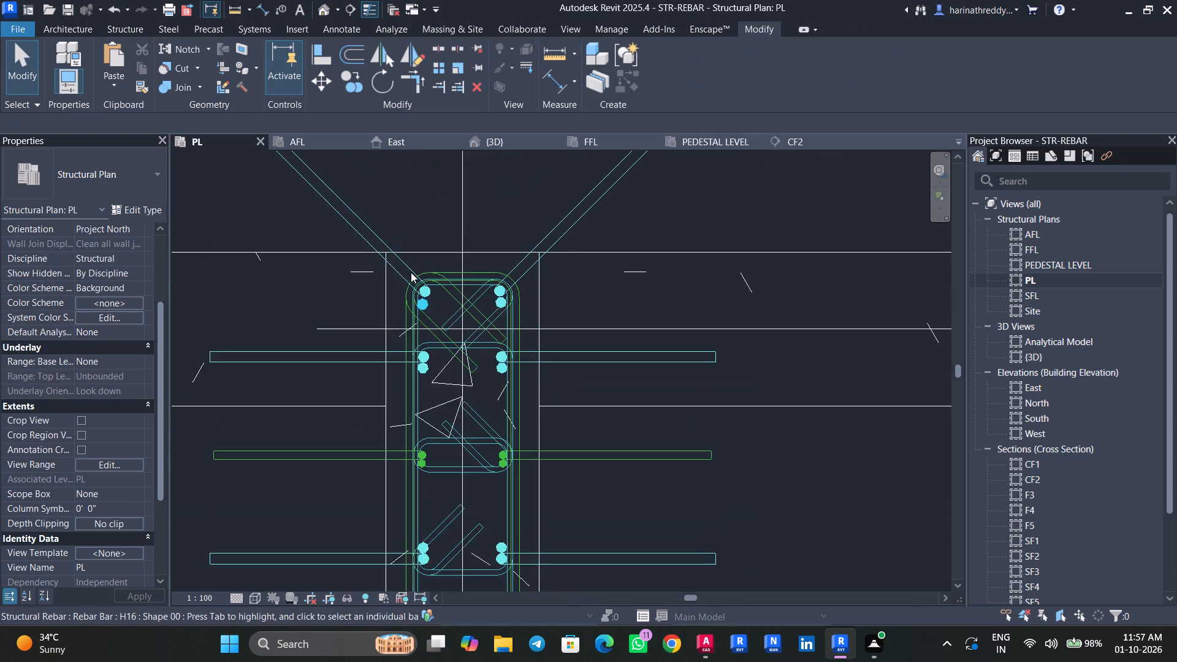
pyautogui.scroll(3, 422, 266)
pyautogui.click(517, 342)
pyautogui.scroll(9, 469, 289)
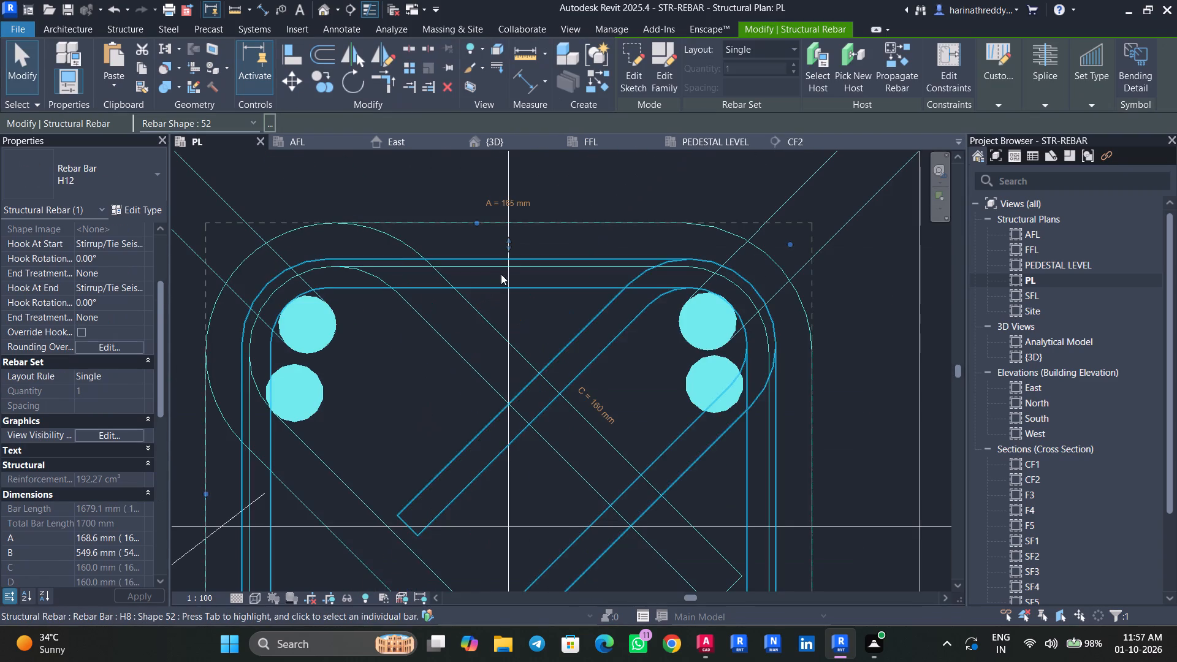
pyautogui.moveTo(511, 253); pyautogui.dragTo(509, 314)
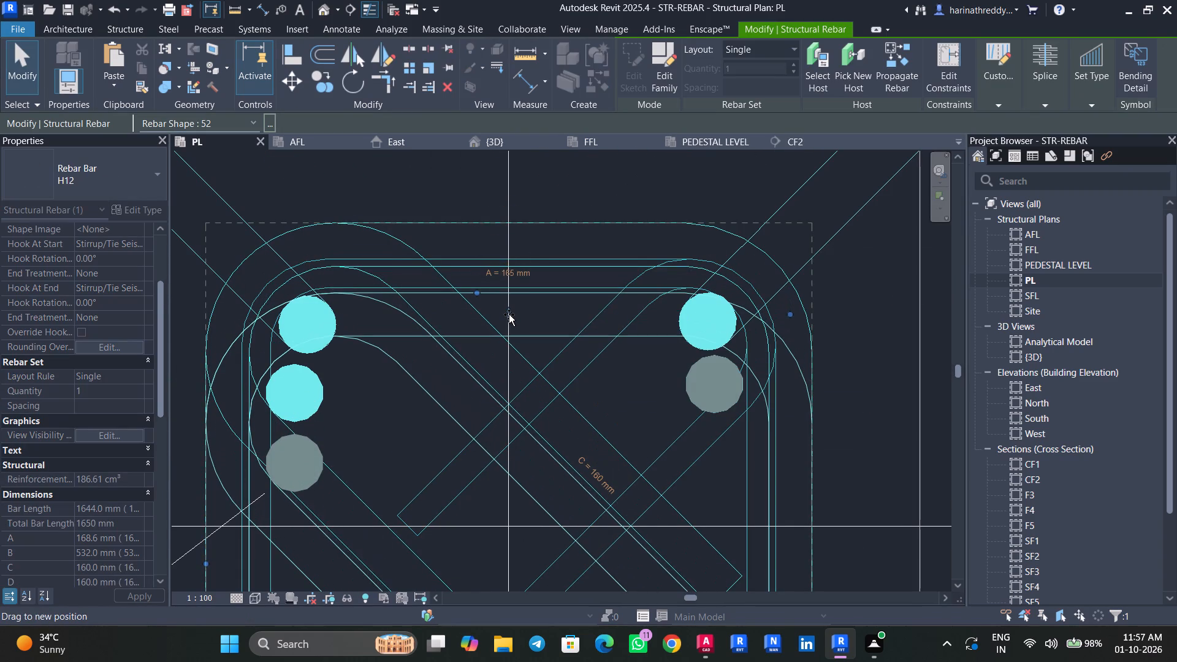
pyautogui.moveTo(509, 314); pyautogui.dragTo(509, 306)
pyautogui.press('Escape')
# Move the two added H16 bars in column C5's northernmost row snug against the corner bars, clear of the stirrup.
pyautogui.click(294, 444)
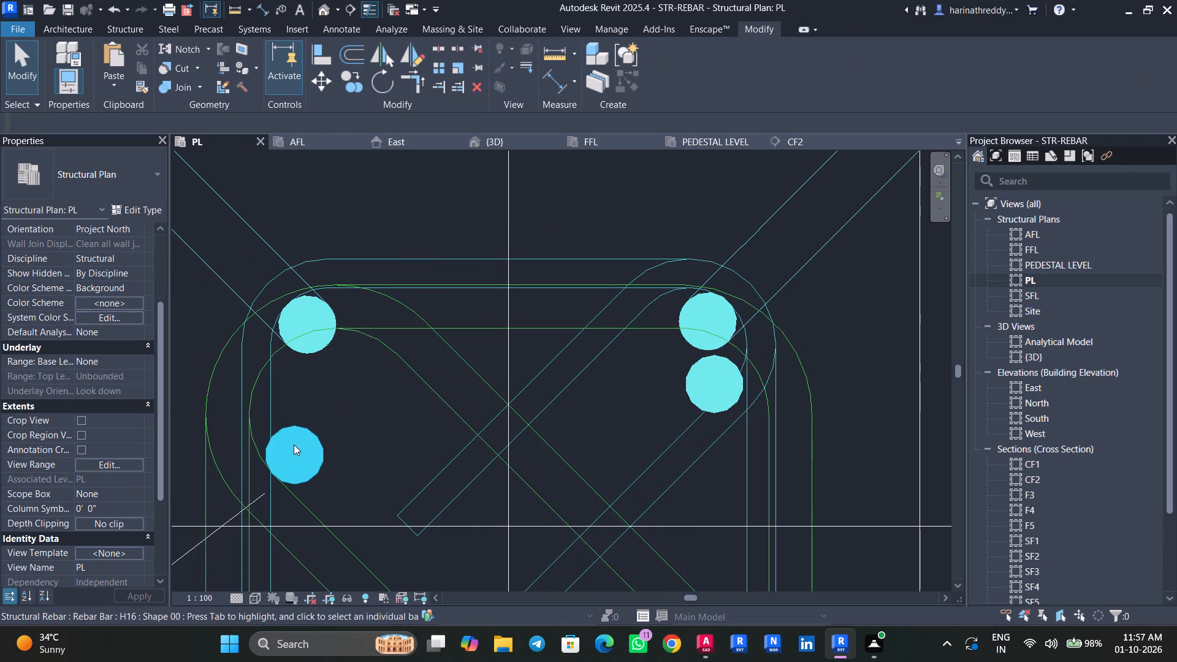
pyautogui.moveTo(296, 446); pyautogui.dragTo(308, 363)
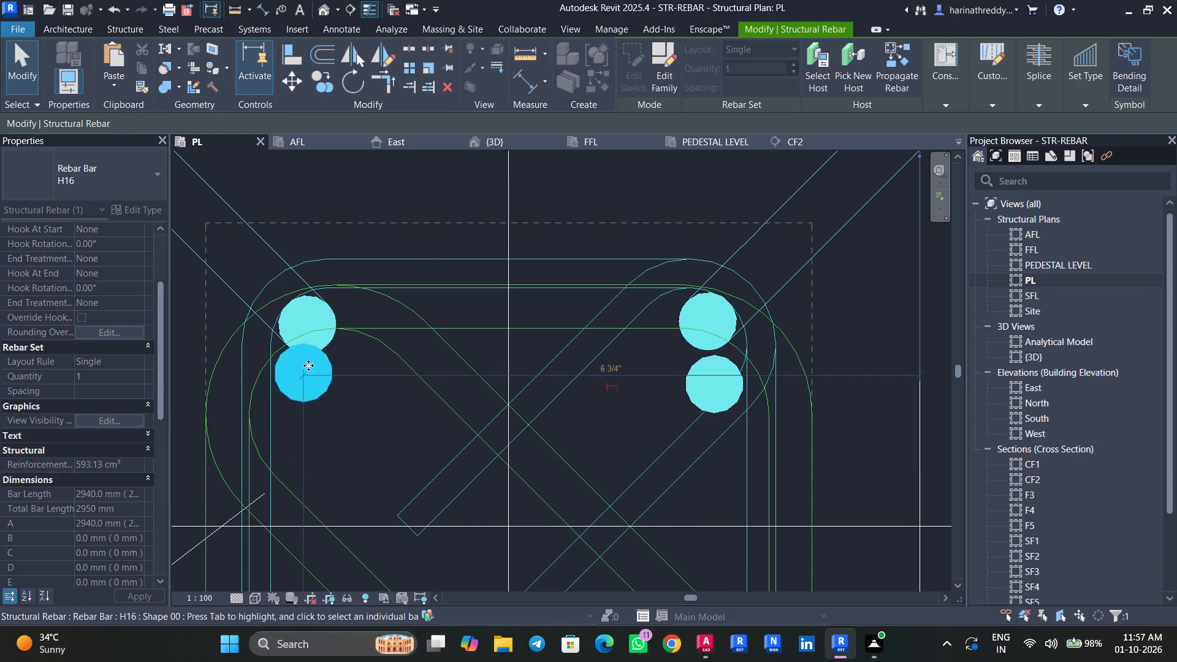
pyautogui.moveTo(308, 366); pyautogui.dragTo(310, 378)
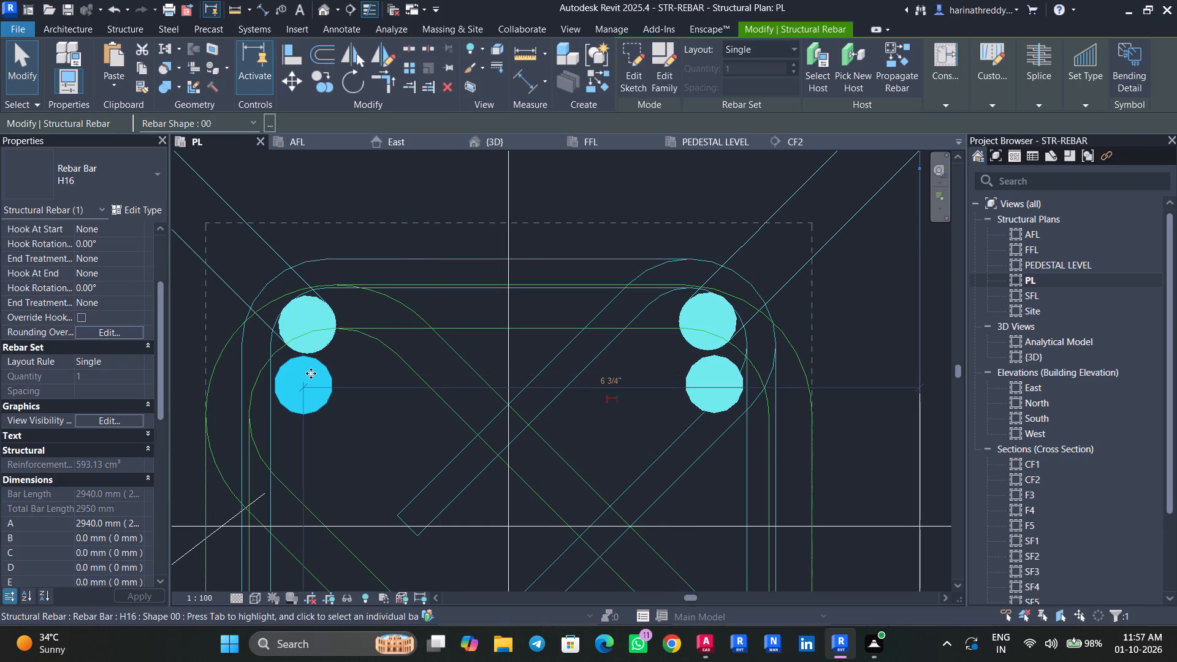
pyautogui.press('Escape')
pyautogui.press('Escape')
pyautogui.click(718, 383)
pyautogui.scroll(5, 718, 383)
pyautogui.moveTo(719, 388); pyautogui.dragTo(736, 379)
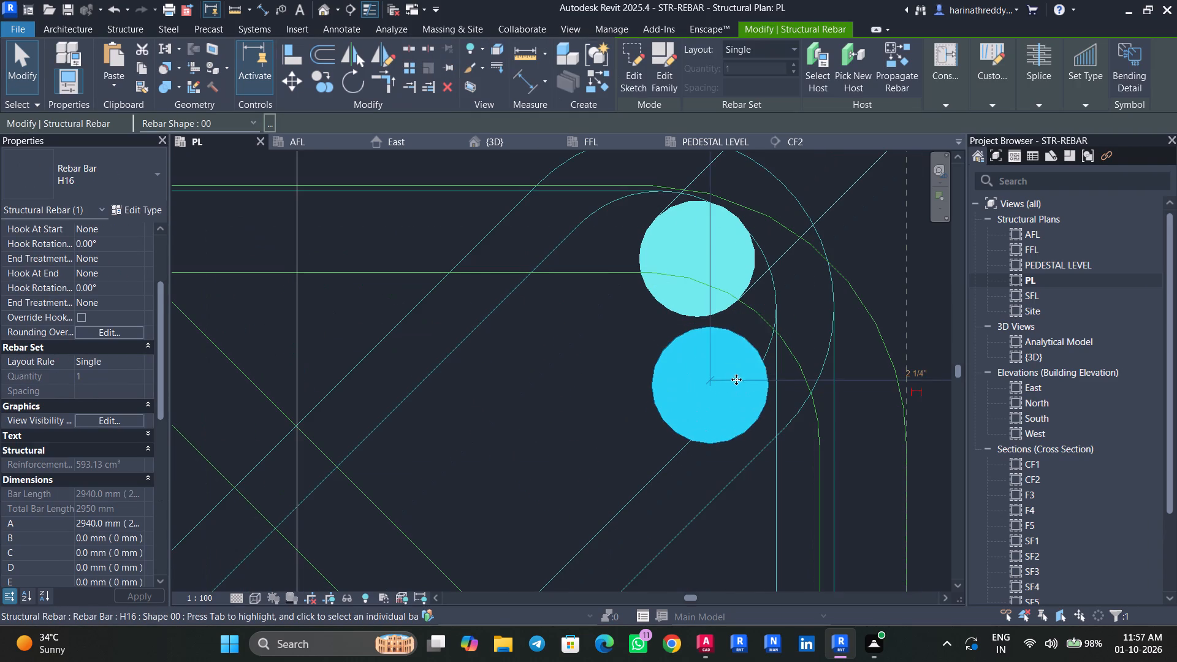
pyautogui.moveTo(736, 379); pyautogui.dragTo(741, 377)
pyautogui.press('Escape')
pyautogui.scroll(-7, 475, 368)
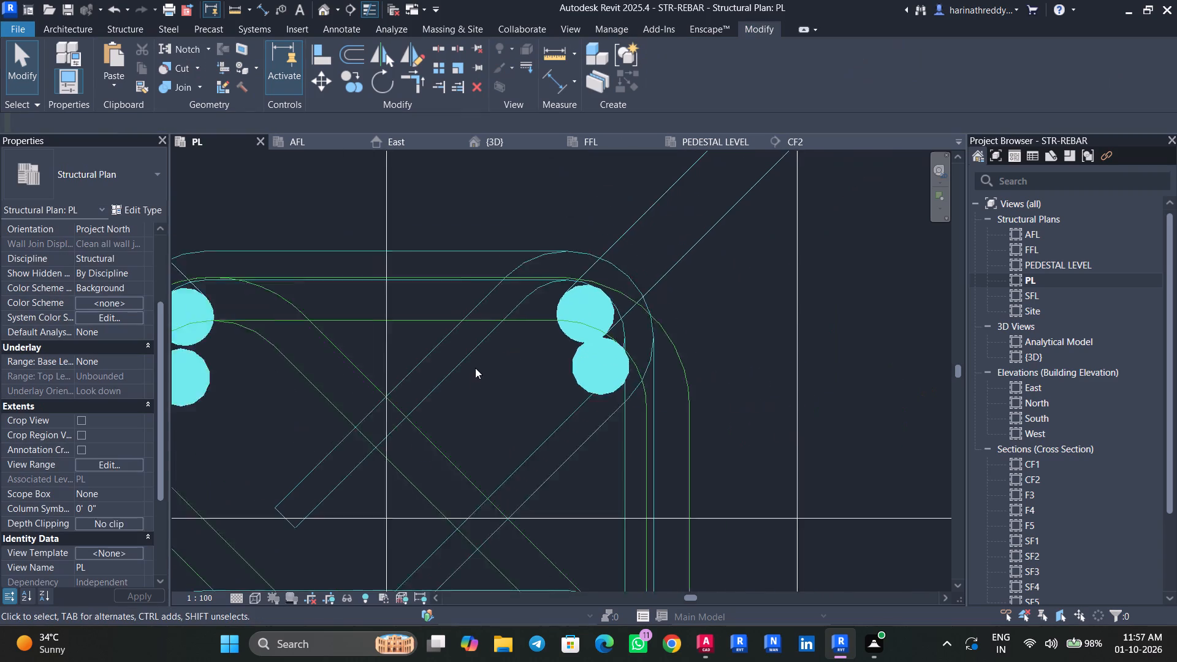
pyautogui.moveTo(442, 378); pyautogui.dragTo(527, 351, button='middle')
pyautogui.scroll(1, 443, 378)
pyautogui.press('Escape')
pyautogui.click(322, 344)
pyautogui.scroll(4, 275, 346)
pyautogui.moveTo(308, 343); pyautogui.dragTo(305, 335)
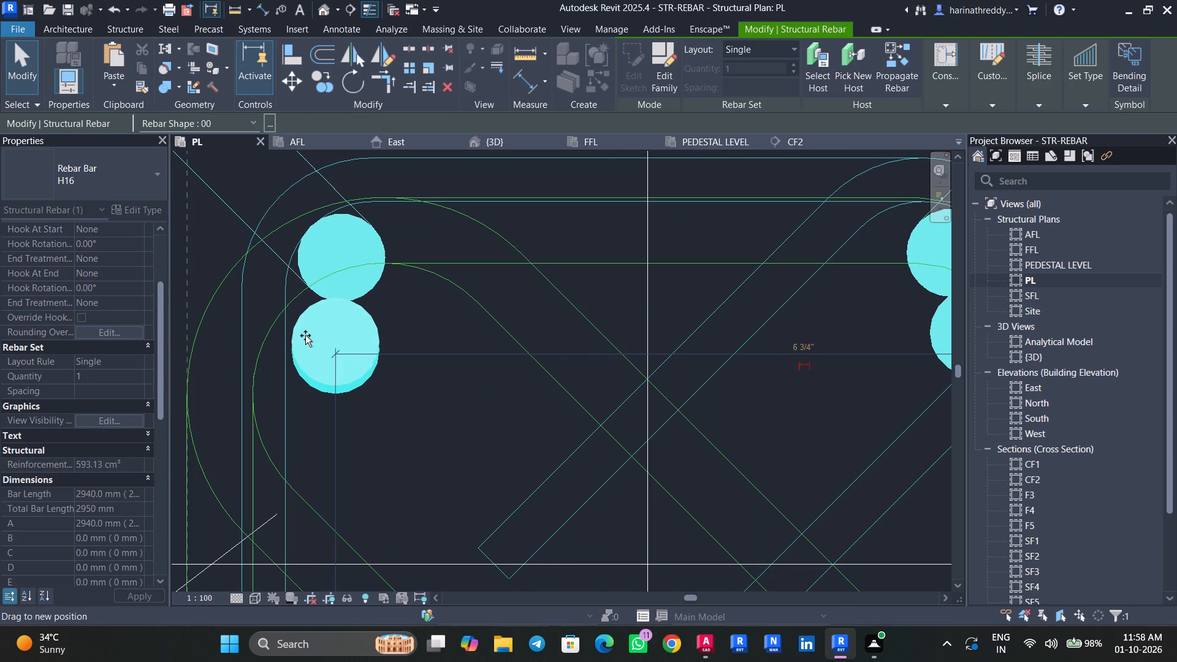
pyautogui.moveTo(305, 335); pyautogui.dragTo(302, 335)
pyautogui.press('Escape')
# Pull the outer stirrup's south side northward to the corner bars so that B is about 510 mm.
pyautogui.scroll(-3, 309, 396)
pyautogui.scroll(1, 308, 396)
pyautogui.scroll(-4, 308, 396)
pyautogui.click(295, 465)
pyautogui.moveTo(390, 449); pyautogui.dragTo(389, 238, button='middle')
pyautogui.scroll(-3, 395, 298)
pyautogui.click(313, 577)
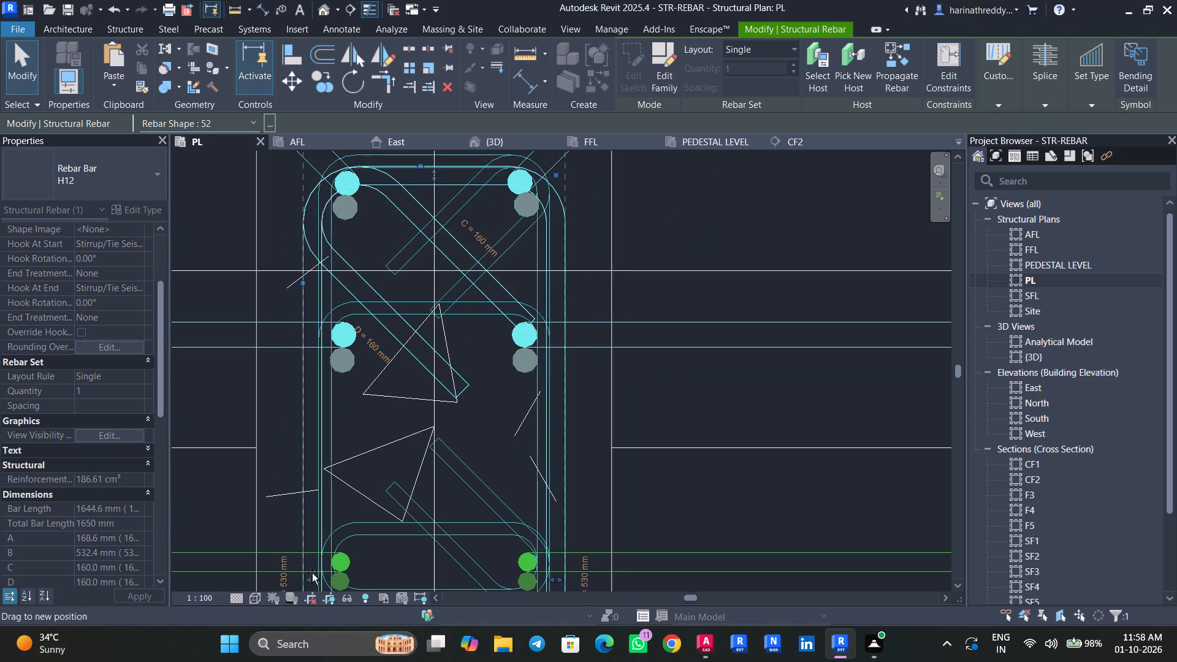
pyautogui.moveTo(383, 455); pyautogui.dragTo(378, 283, button='middle')
pyautogui.moveTo(413, 475); pyautogui.dragTo(427, 221, button='middle')
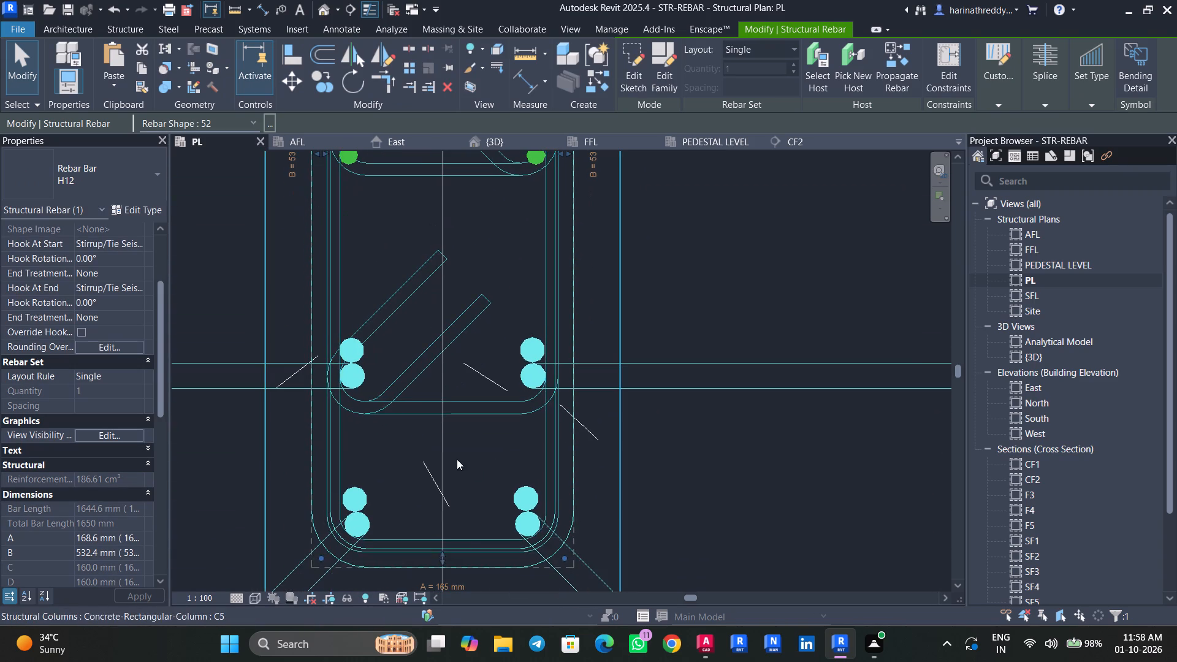
pyautogui.moveTo(442, 552); pyautogui.dragTo(443, 525)
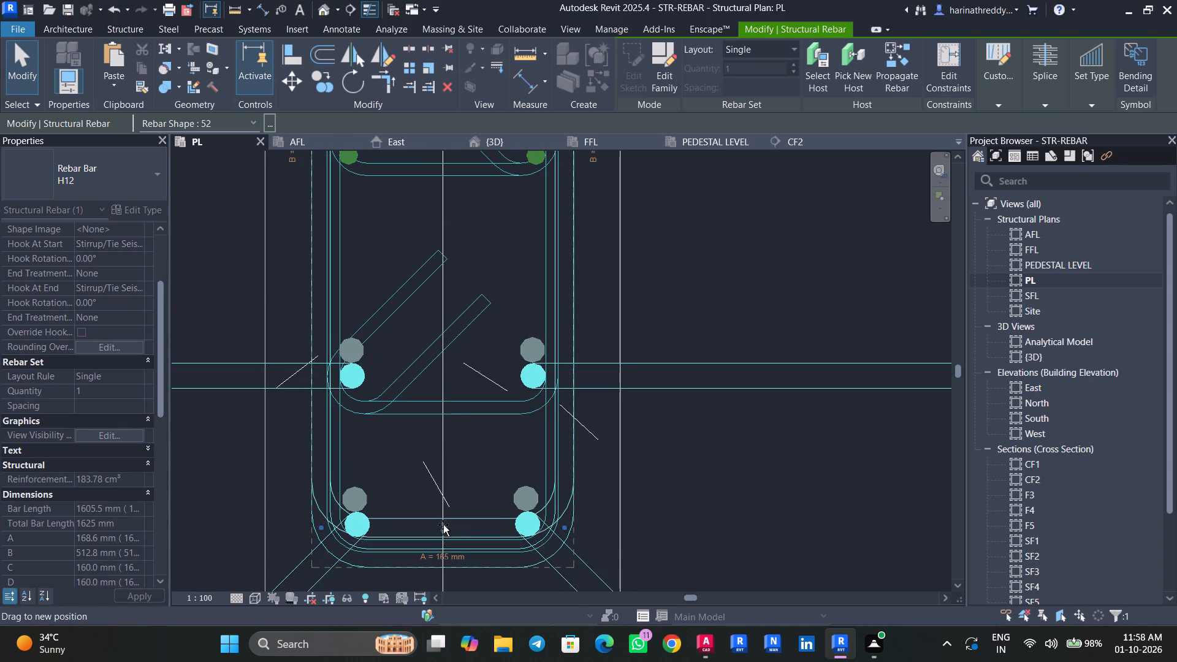
pyautogui.moveTo(443, 525); pyautogui.dragTo(443, 524)
pyautogui.scroll(5, 355, 490)
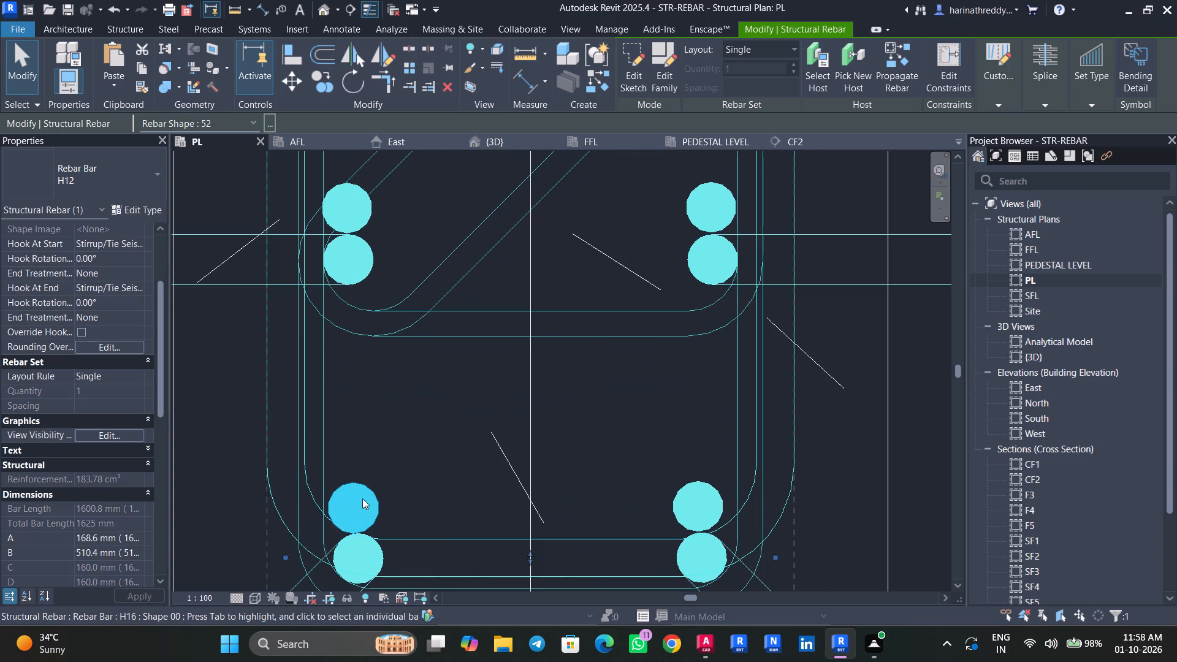
pyautogui.press('Escape')
# Narrow the outer stirrup in column C5 so that A is about 162 mm.
pyautogui.click(771, 464)
pyautogui.scroll(-6, 774, 395)
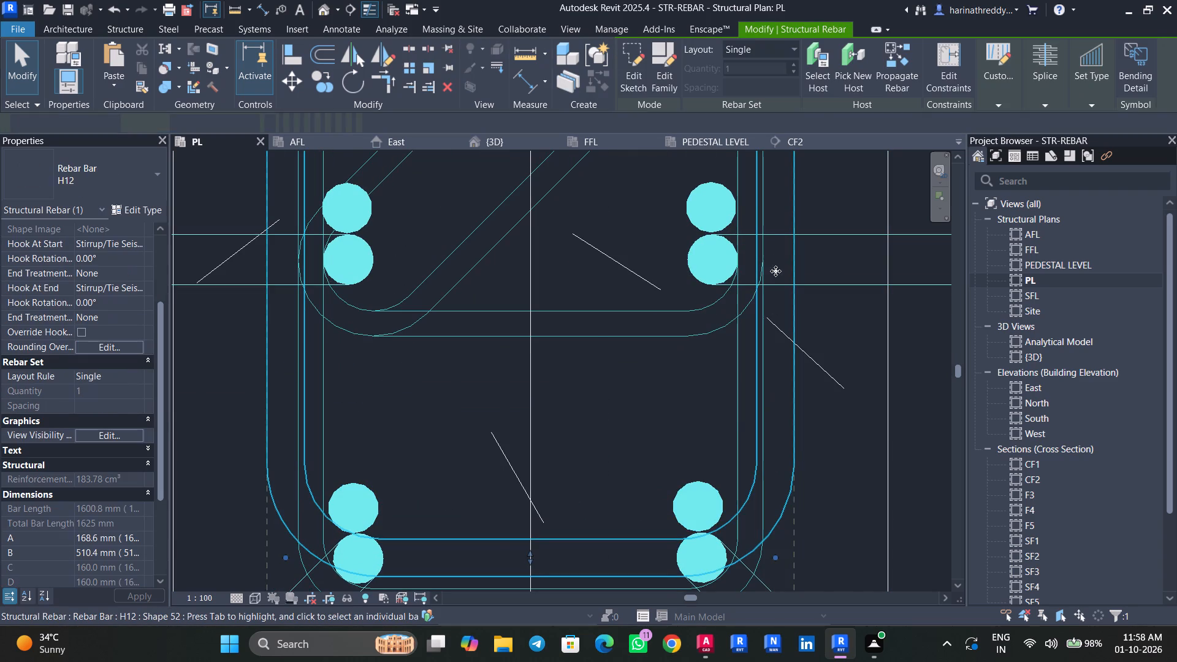
pyautogui.scroll(-3, 775, 255)
pyautogui.click(770, 172)
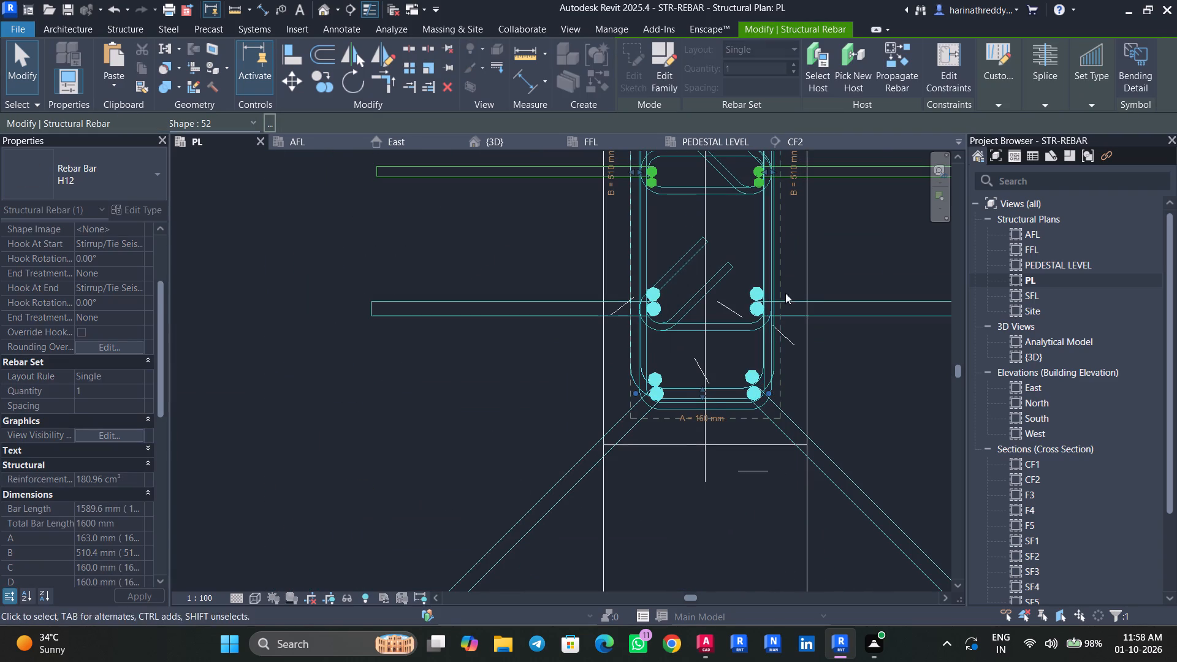
# Change the outer stirrup in column C5 to an H8 bar laid out at a maximum spacing of 8 inches.
pyautogui.moveTo(707, 343); pyautogui.dragTo(706, 477, button='middle')
pyautogui.moveTo(674, 329); pyautogui.dragTo(674, 454, button='middle')
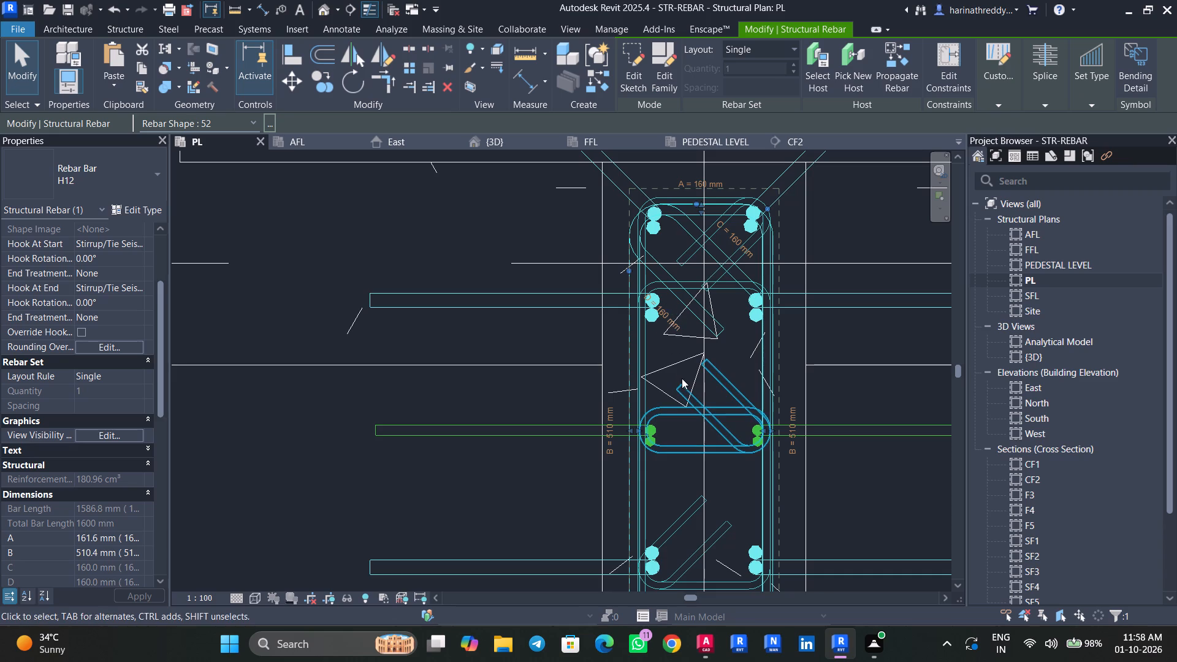
pyautogui.click(91, 170)
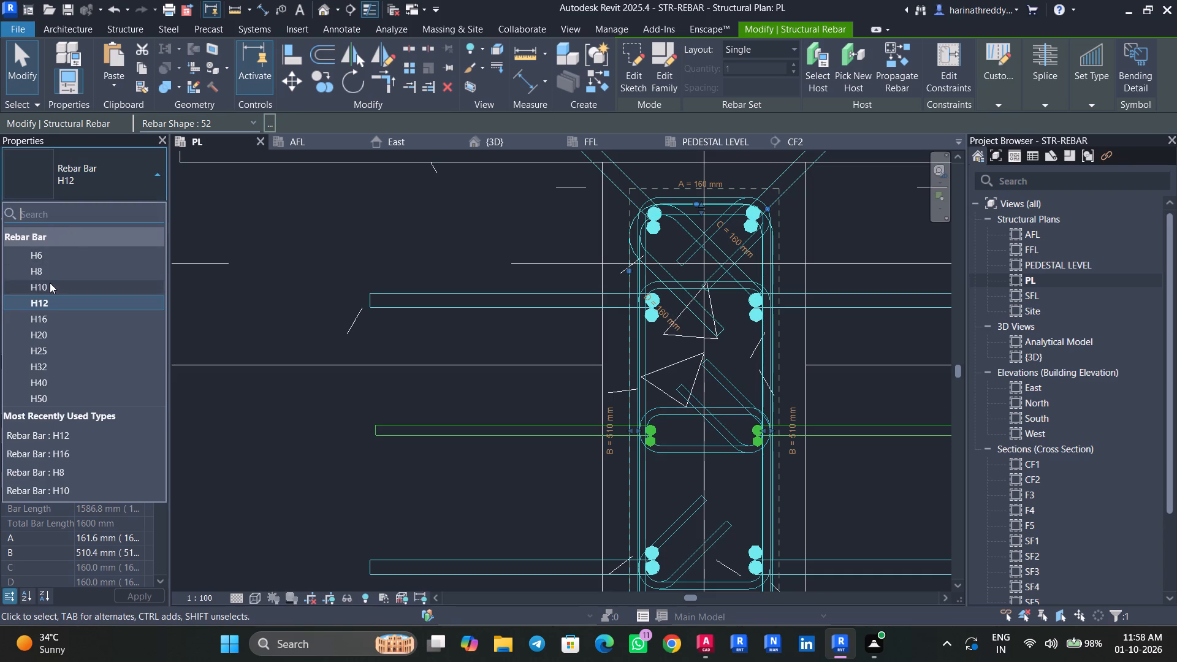
pyautogui.click(50, 271)
pyautogui.click(141, 378)
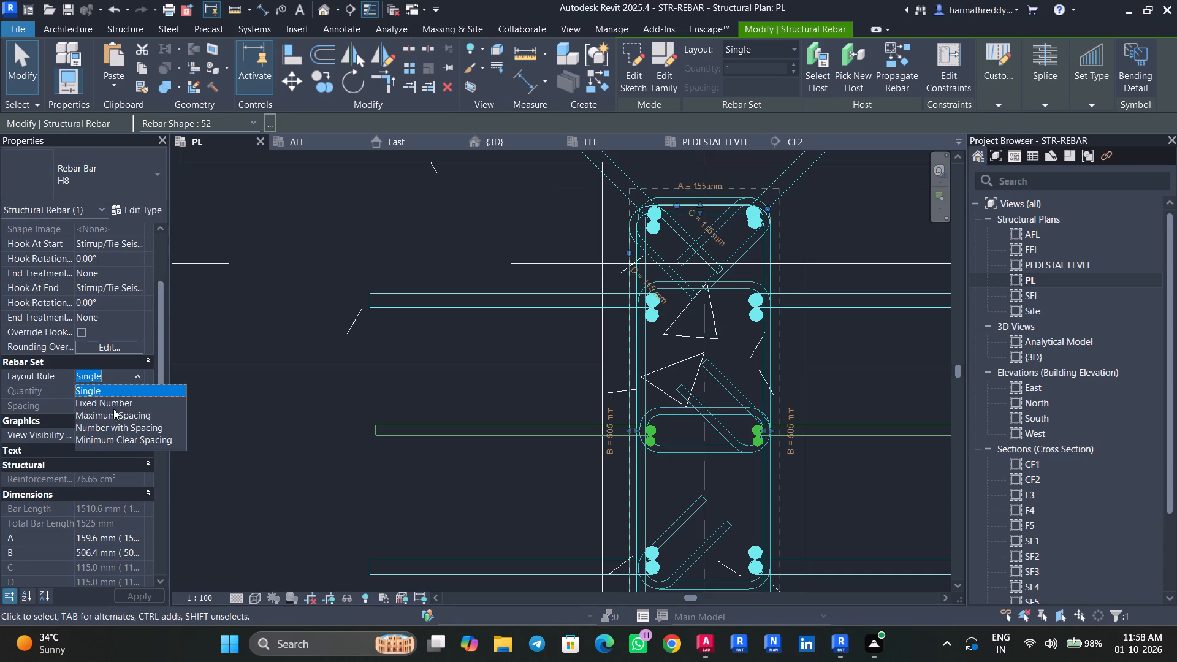
pyautogui.click(117, 414)
pyautogui.click(129, 405)
pyautogui.press('8')
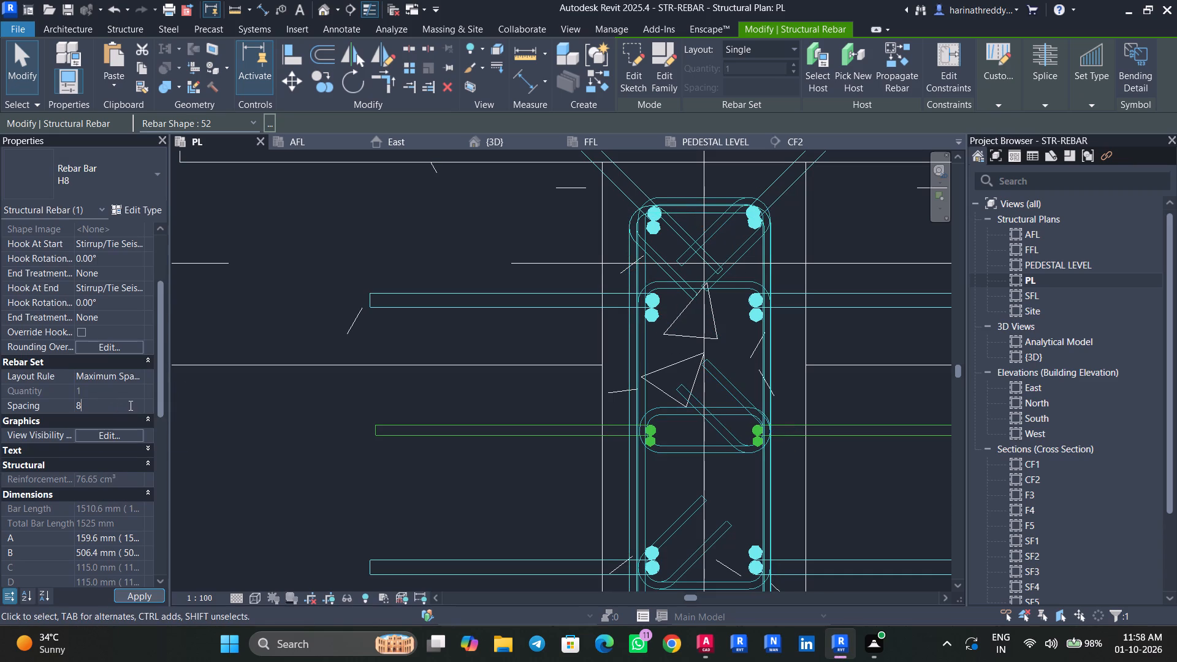
pyautogui.hotkey('shift', '"')
pyautogui.press('Return')
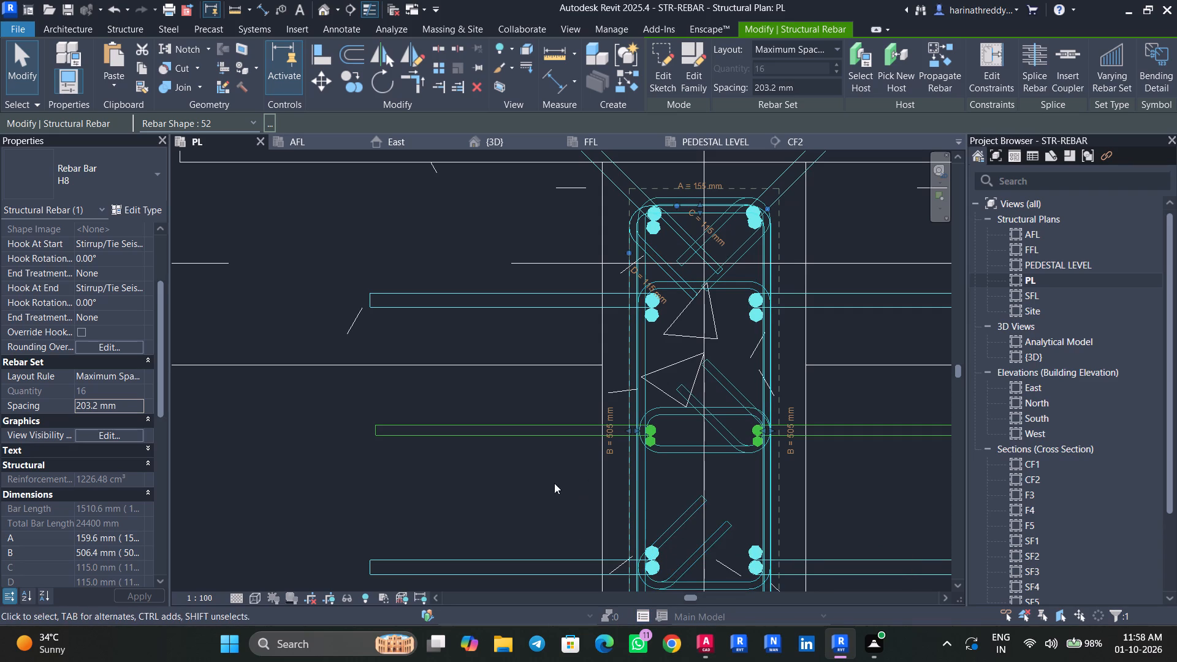
pyautogui.moveTo(545, 510); pyautogui.dragTo(486, 489, button='middle')
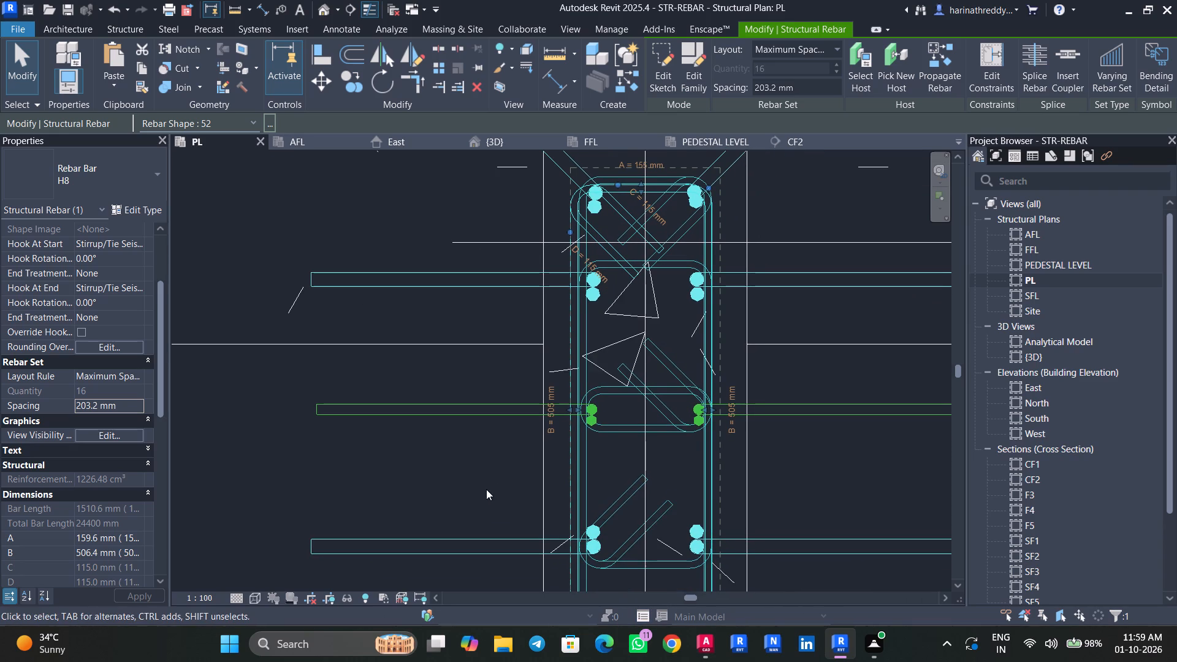
pyautogui.moveTo(533, 500); pyautogui.dragTo(526, 452, button='middle')
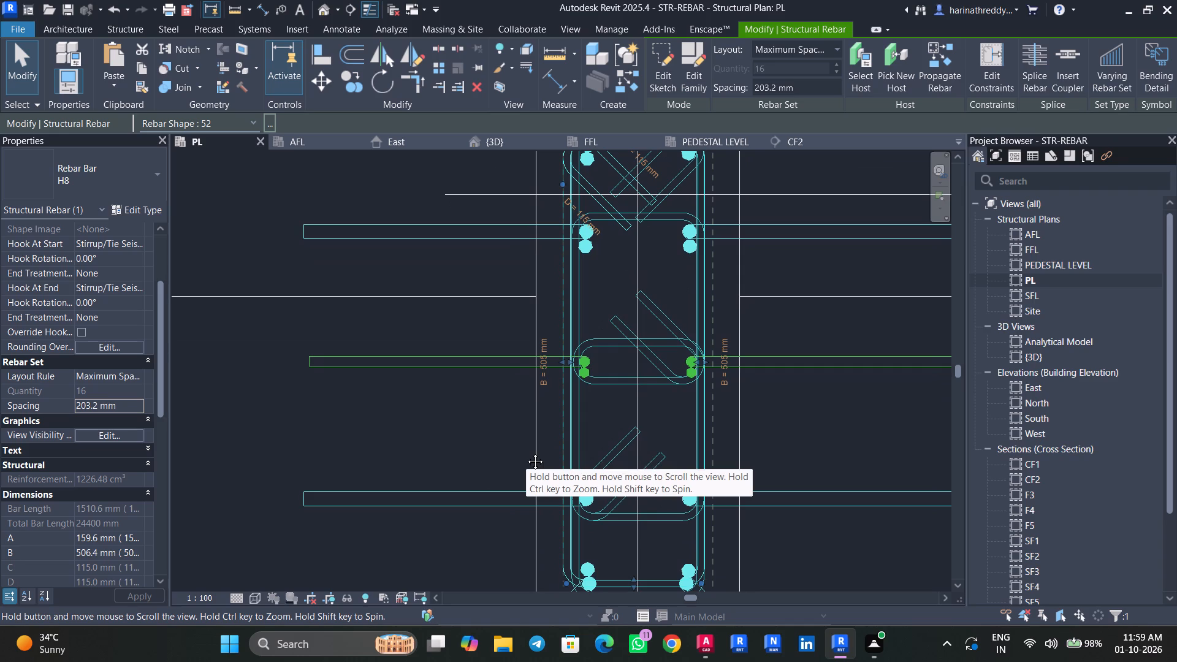
pyautogui.moveTo(526, 452); pyautogui.dragTo(551, 416, button='middle')
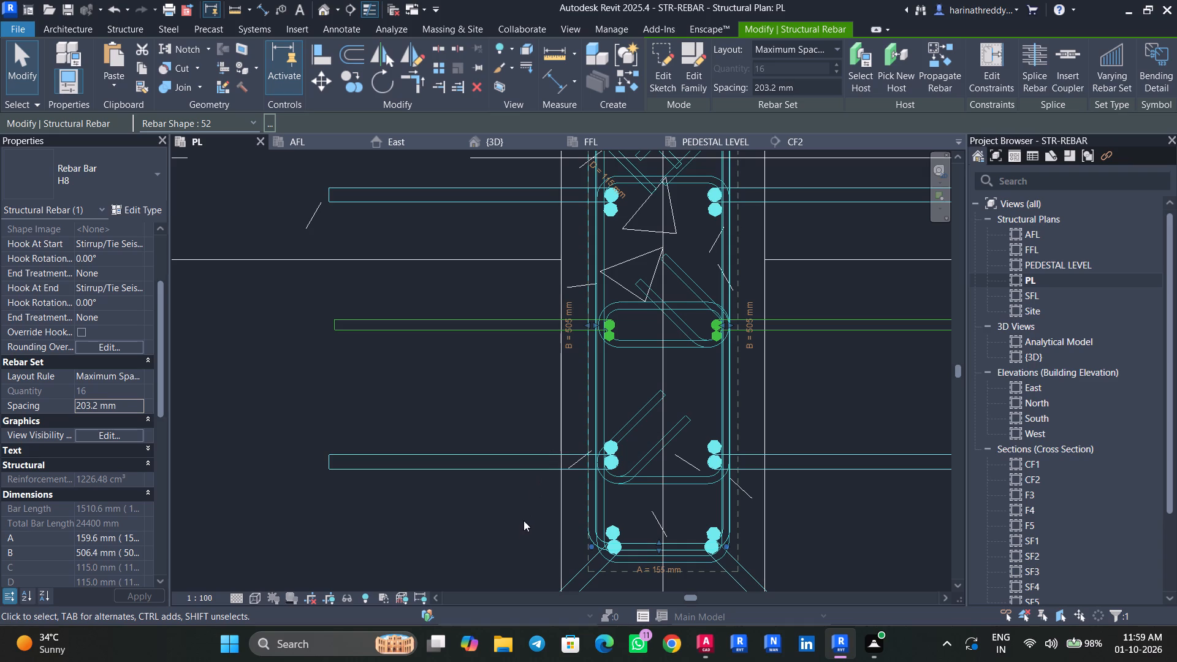
pyautogui.press('Escape')
pyautogui.press('Escape')
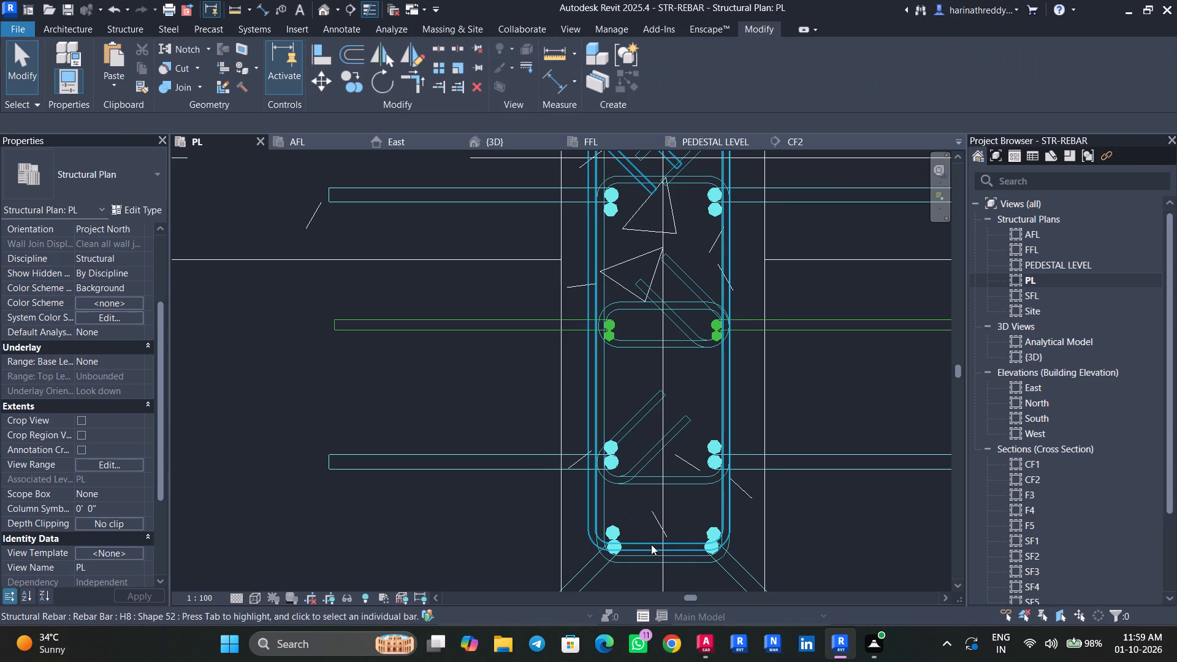
# Pull the outer H8 stirrup's west side inward to the bars in column C5 so that A is about 151 mm.
pyautogui.click(652, 545)
pyautogui.scroll(7, 611, 312)
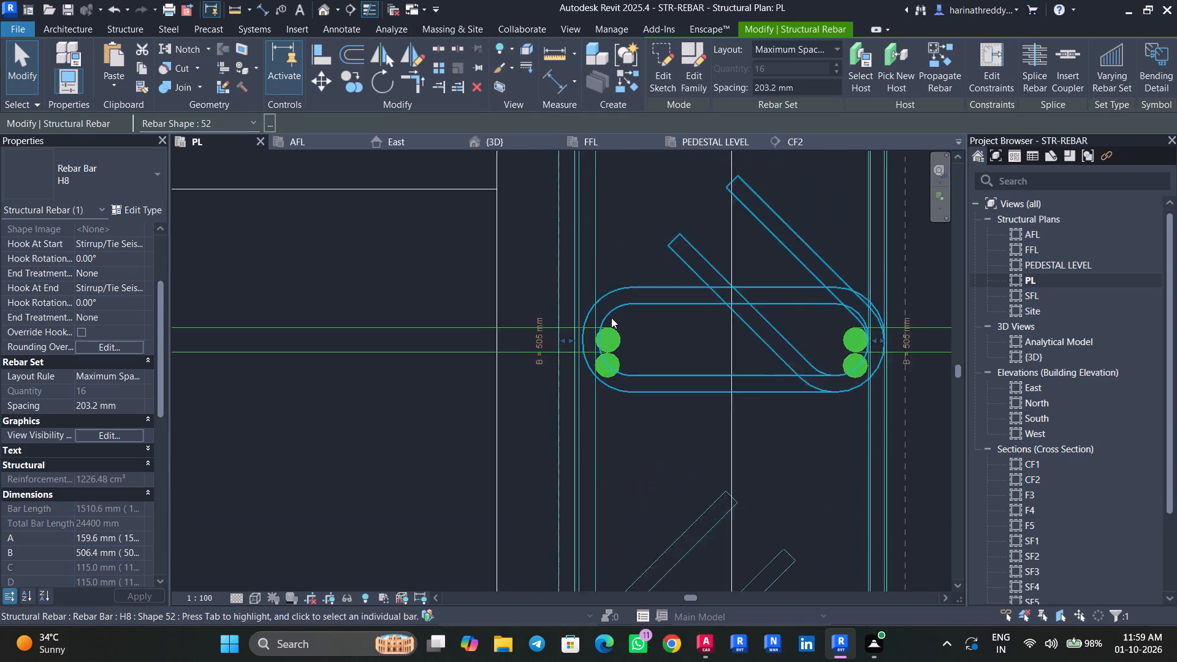
pyautogui.moveTo(565, 346); pyautogui.dragTo(581, 347)
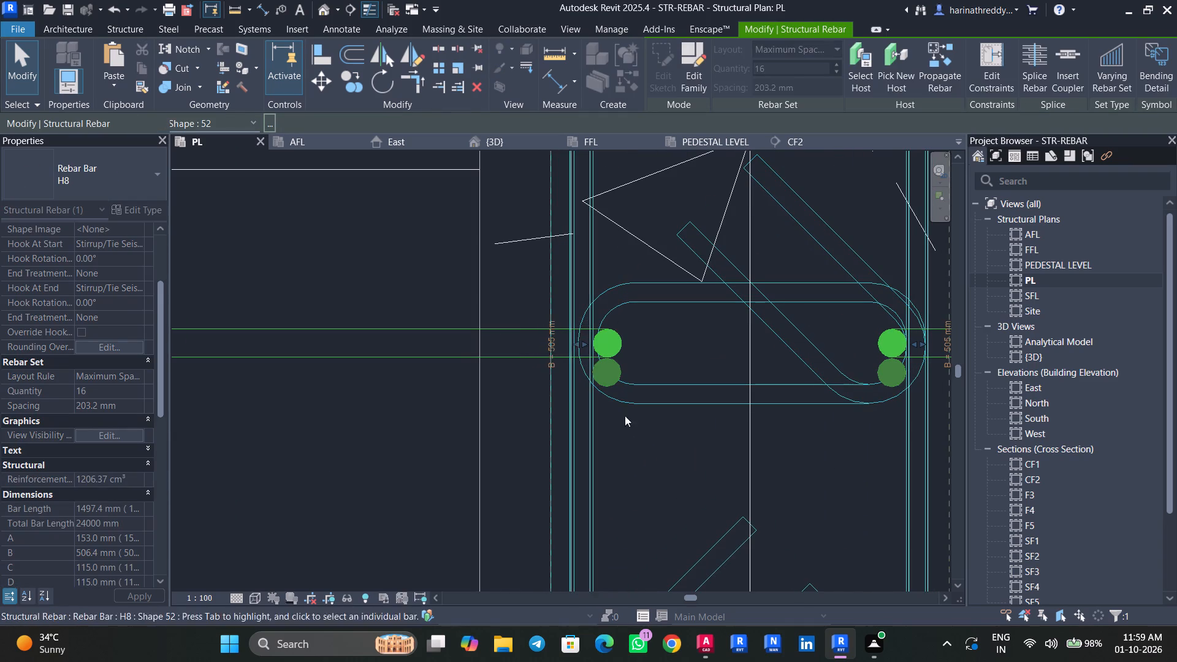
pyautogui.moveTo(632, 426); pyautogui.dragTo(558, 359, button='middle')
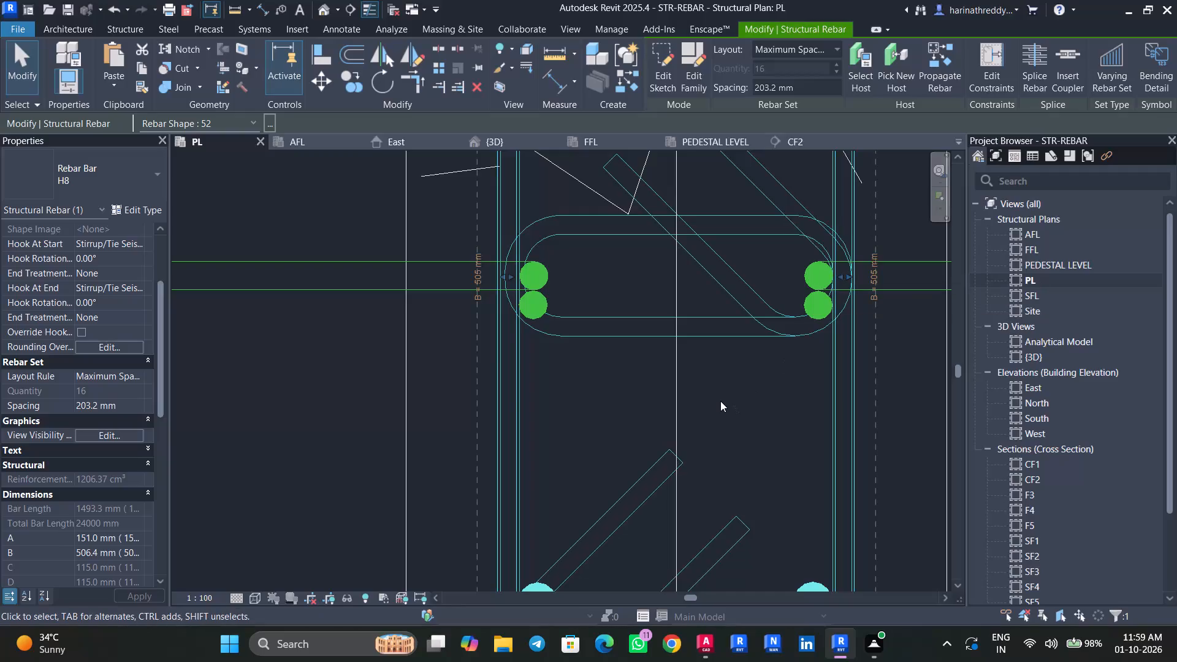
# Place another H8 shape 52 stirrup set, similar to the outer one, in column C5.
pyautogui.scroll(-8, 720, 401)
pyautogui.moveTo(720, 401); pyautogui.dragTo(699, 519, button='middle')
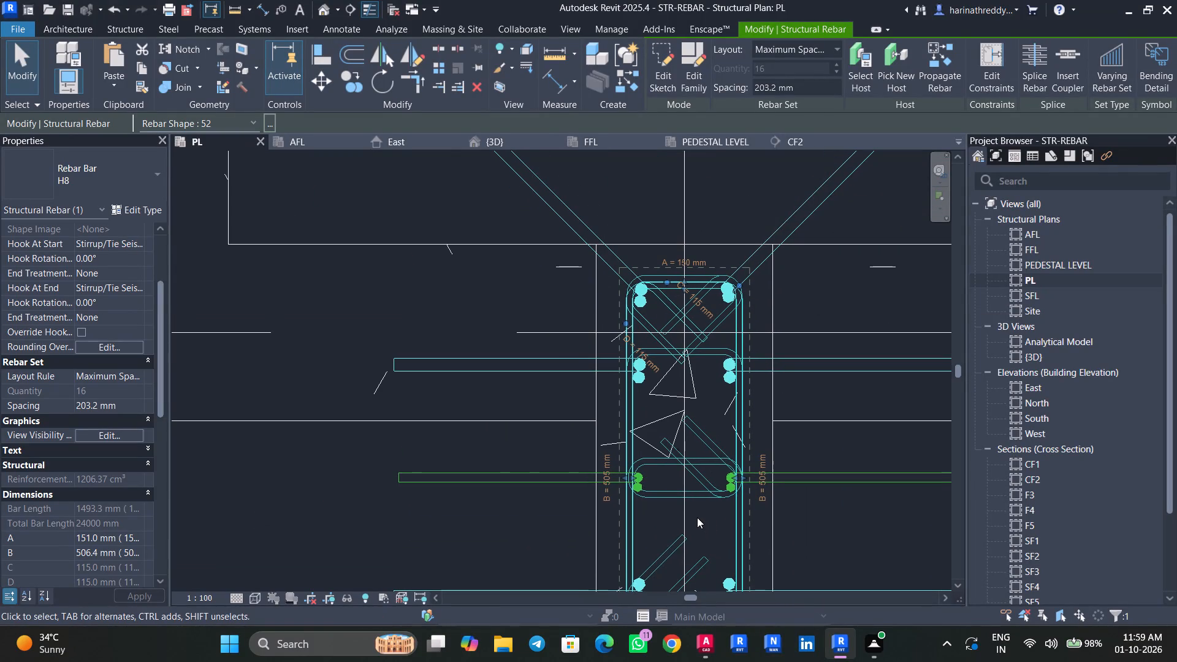
pyautogui.moveTo(695, 505); pyautogui.dragTo(696, 464, button='middle')
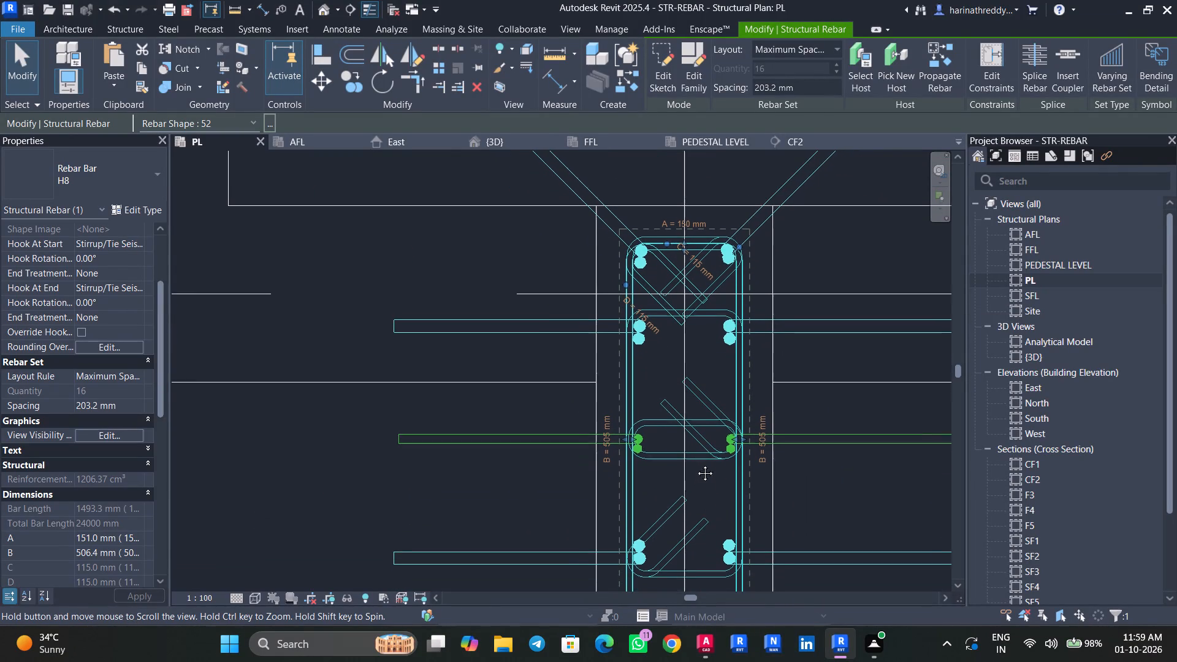
pyautogui.moveTo(696, 464); pyautogui.dragTo(696, 462, button='middle')
pyautogui.write('CS')
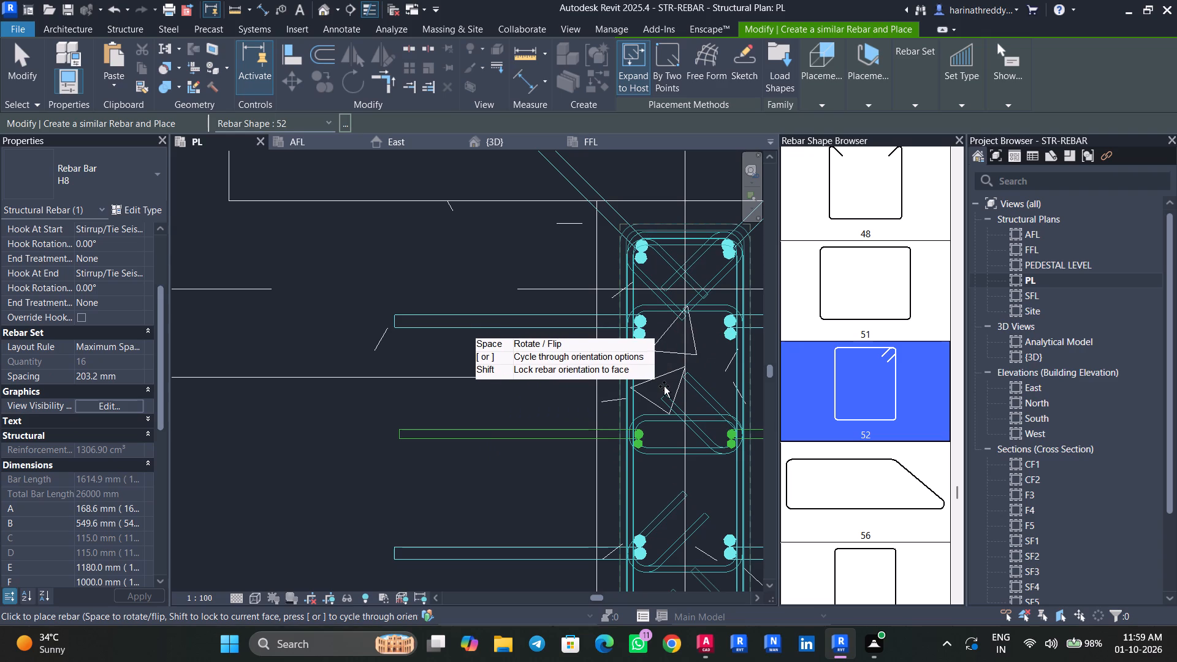
pyautogui.moveTo(664, 391); pyautogui.dragTo(626, 309, button='middle')
pyautogui.click(626, 309)
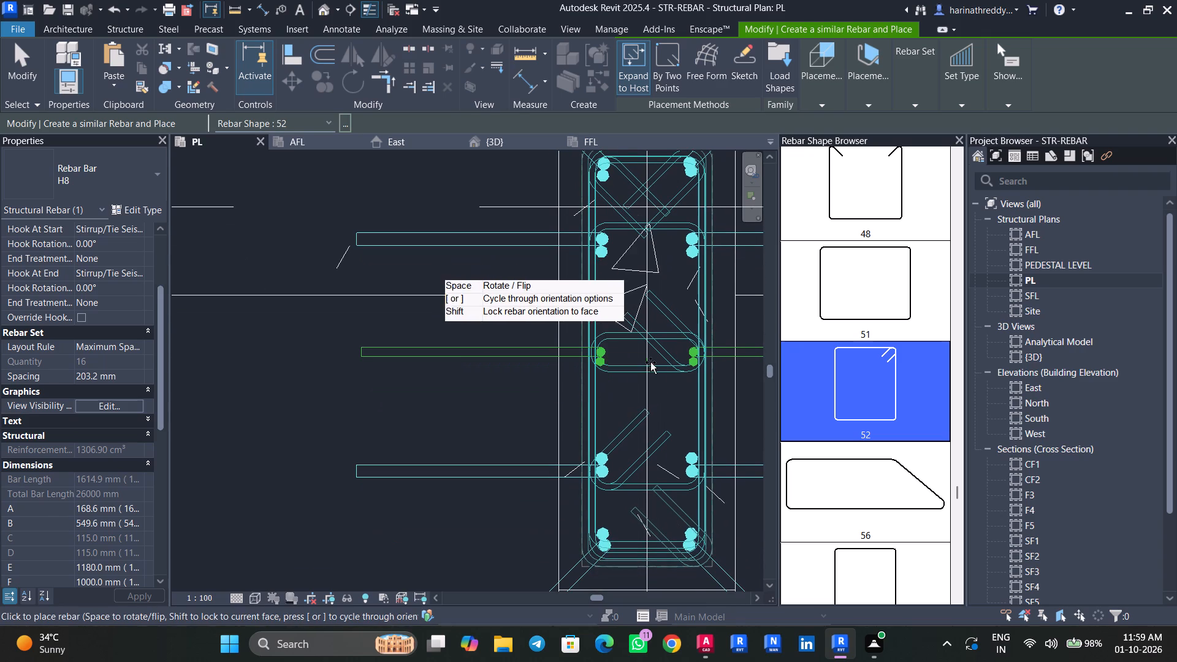
pyautogui.press('Escape')
pyautogui.press('Escape')
pyautogui.press('Escape')
# Shorten the new stirrup from its south and north sides to the second bar rows so that B is about 306 mm.
pyautogui.click(654, 535)
pyautogui.moveTo(647, 557); pyautogui.dragTo(647, 498)
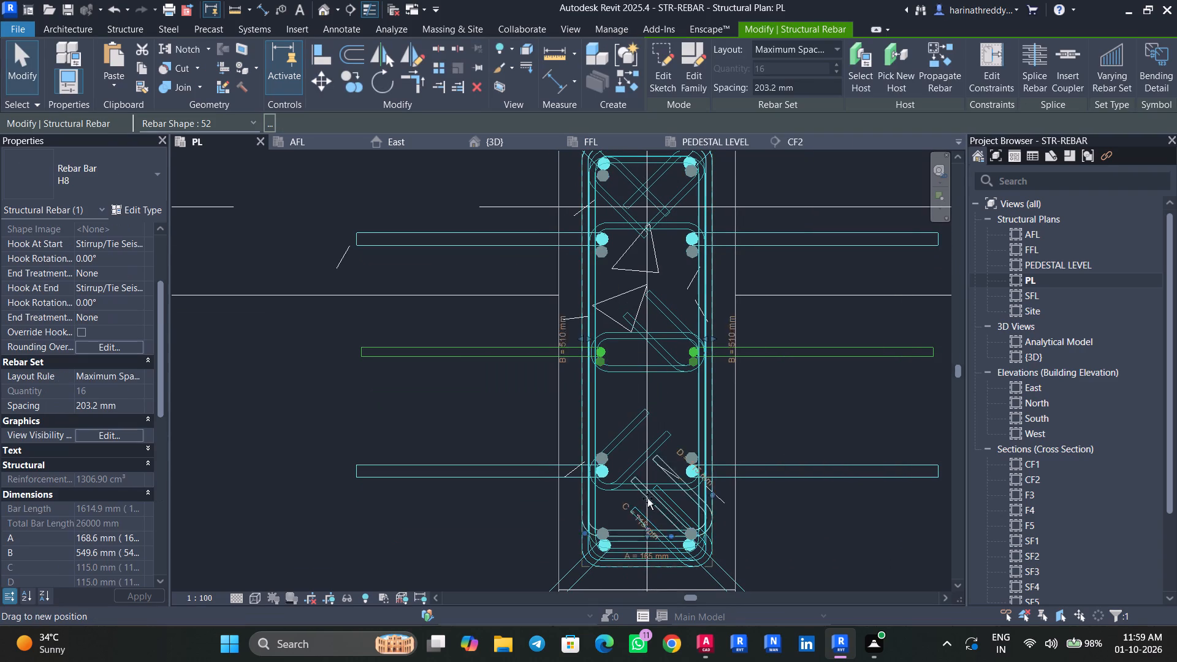
pyautogui.moveTo(647, 498); pyautogui.dragTo(648, 470)
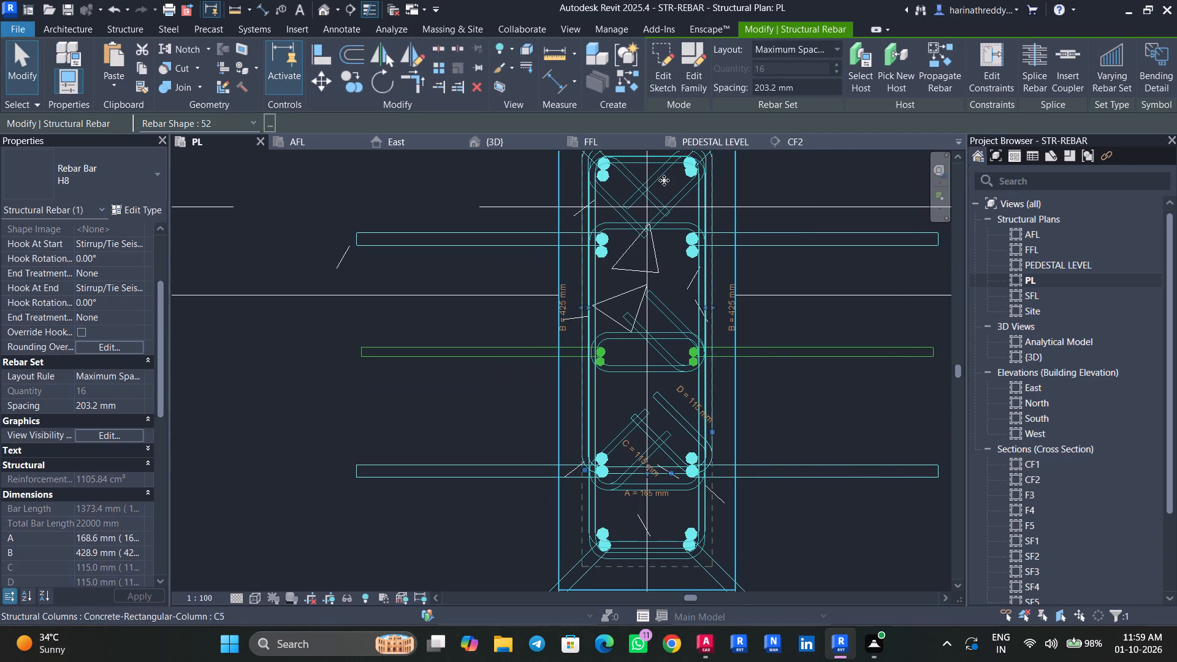
pyautogui.moveTo(663, 208); pyautogui.dragTo(663, 267, button='middle')
pyautogui.moveTo(645, 210); pyautogui.dragTo(644, 303)
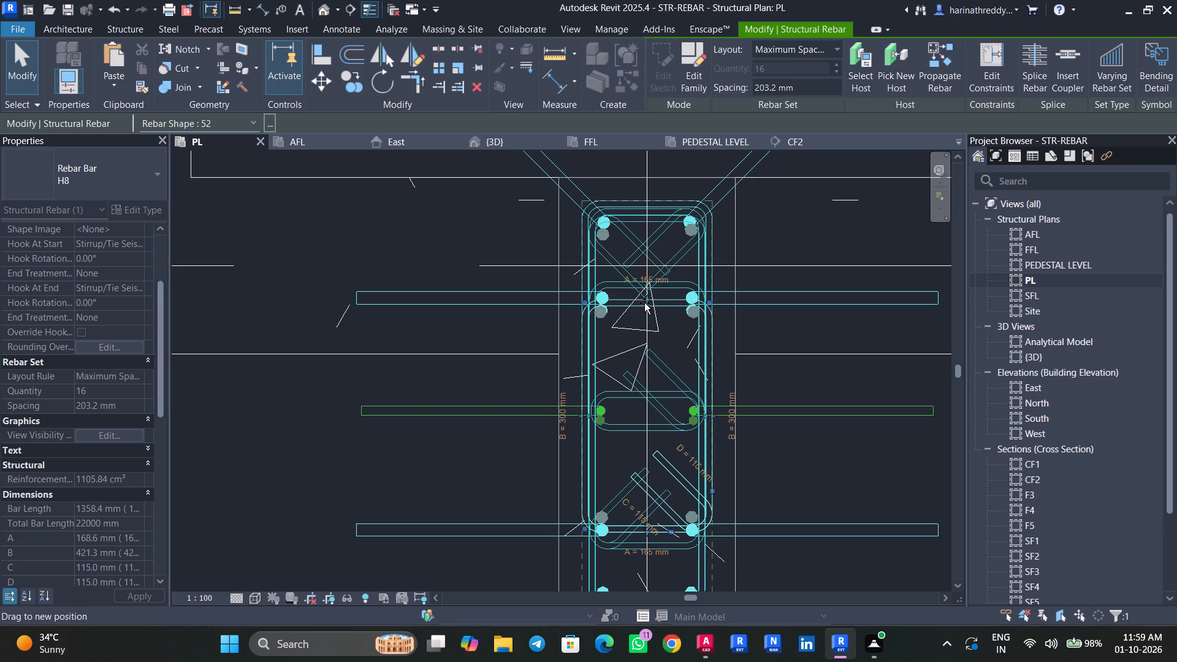
pyautogui.moveTo(644, 303); pyautogui.dragTo(644, 299)
# Narrow the new inner stirrup from both long sides to the bars so that A is about 150 mm.
pyautogui.scroll(3, 600, 379)
pyautogui.click(584, 436)
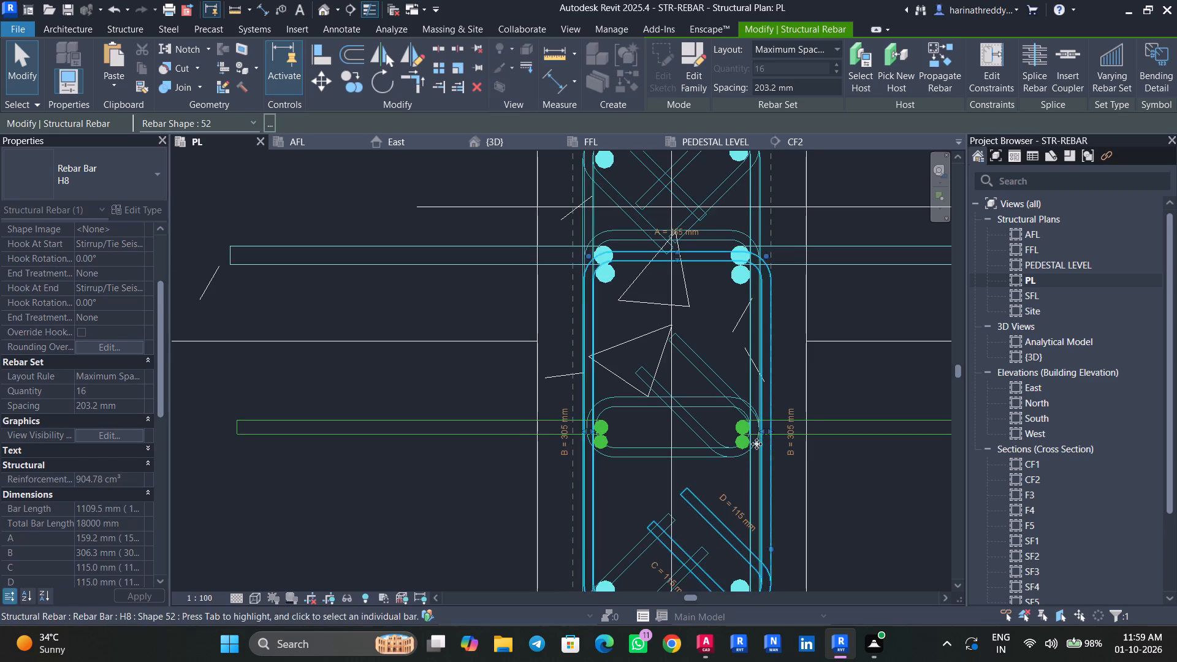
pyautogui.moveTo(761, 430); pyautogui.dragTo(756, 430)
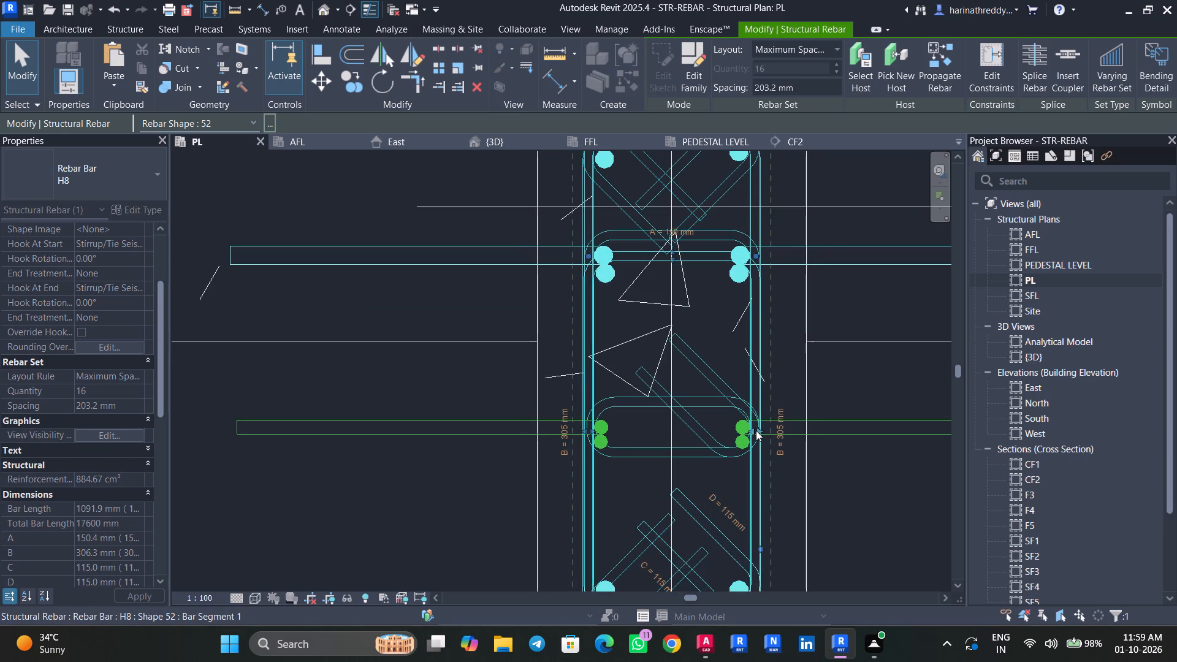
# Select all instances of the H8 rebar and set them to show unobscured in the {3D} view.
pyautogui.scroll(4, 624, 259)
pyautogui.scroll(-2, 617, 327)
pyautogui.moveTo(620, 367); pyautogui.dragTo(621, 210, button='middle')
pyautogui.moveTo(631, 461); pyautogui.dragTo(631, 362, button='middle')
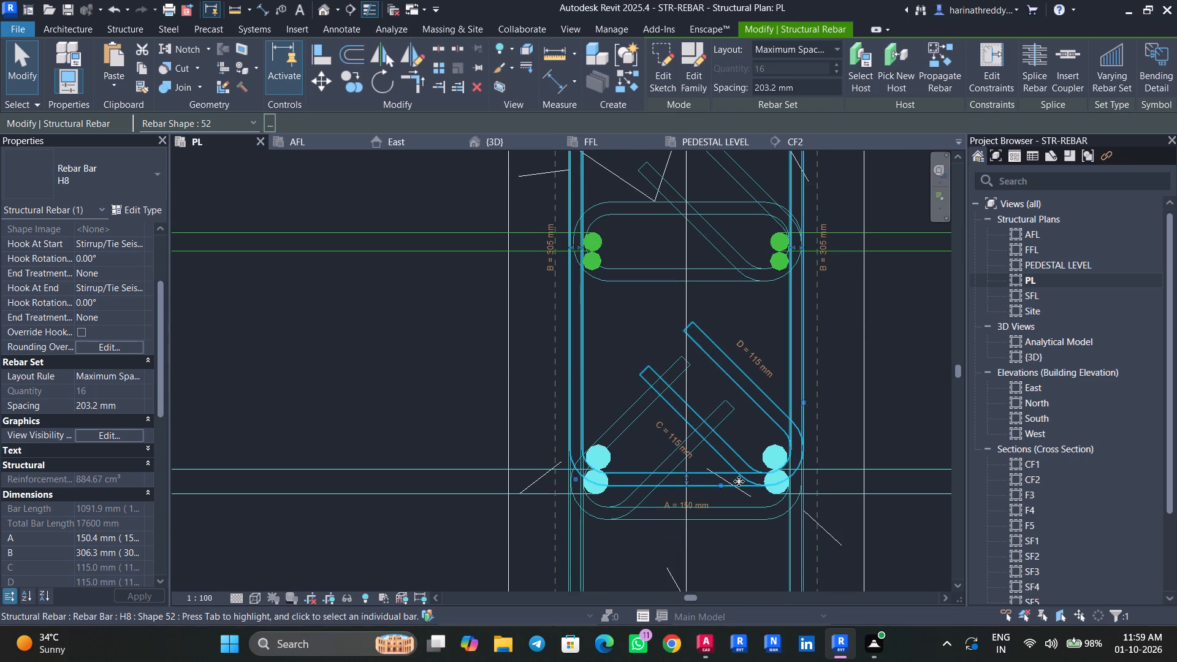
pyautogui.moveTo(685, 409); pyautogui.dragTo(679, 527, button='middle')
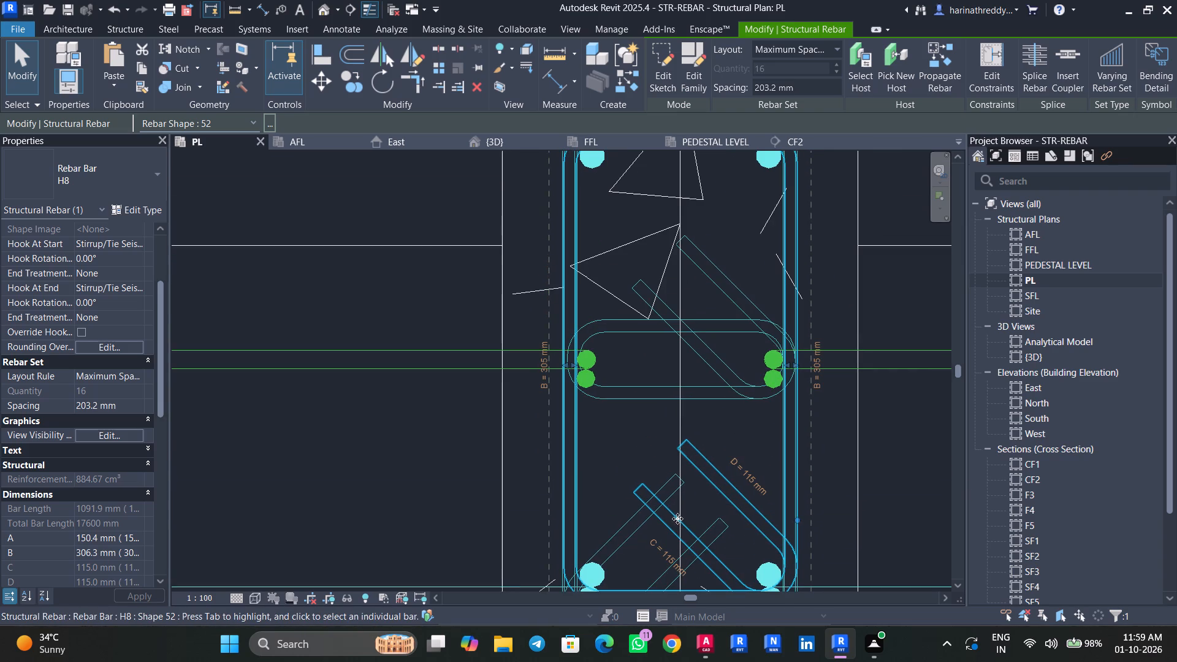
pyautogui.write('SA')
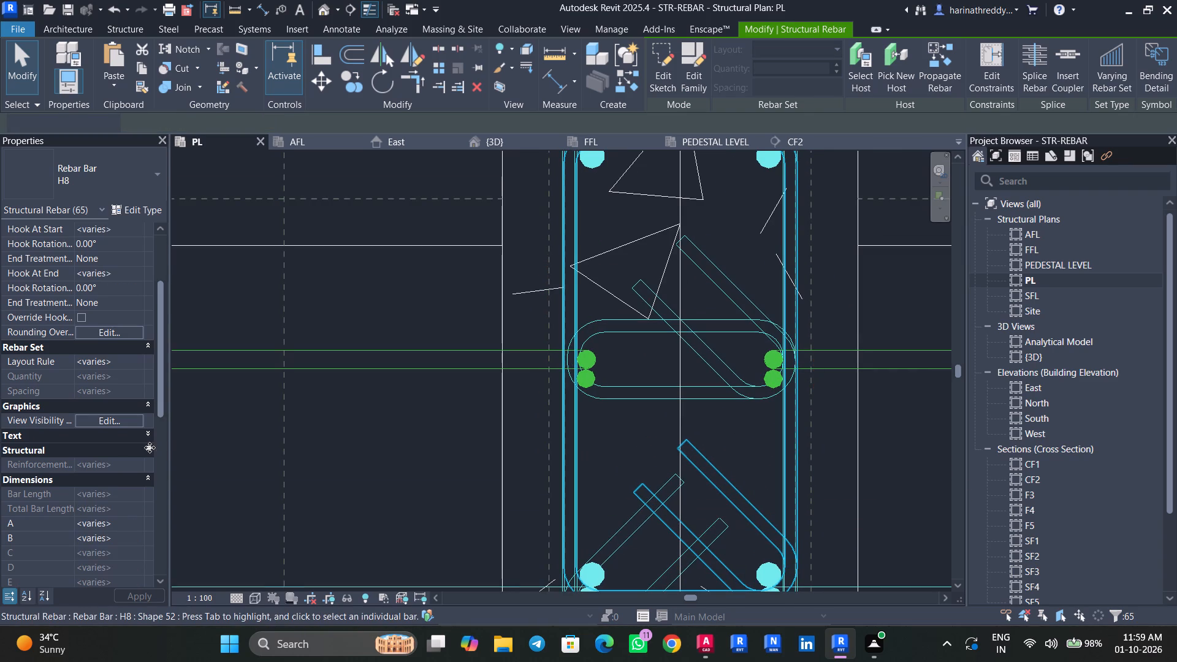
pyautogui.click(136, 424)
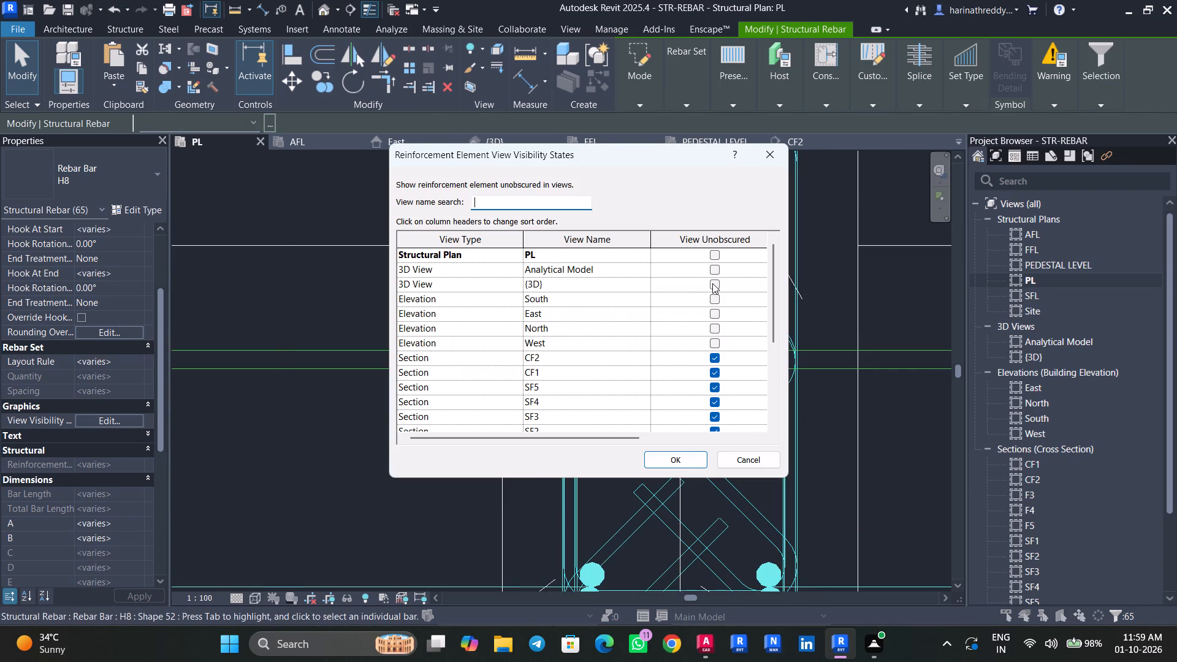
pyautogui.click(712, 283)
pyautogui.click(642, 283)
pyautogui.click(663, 457)
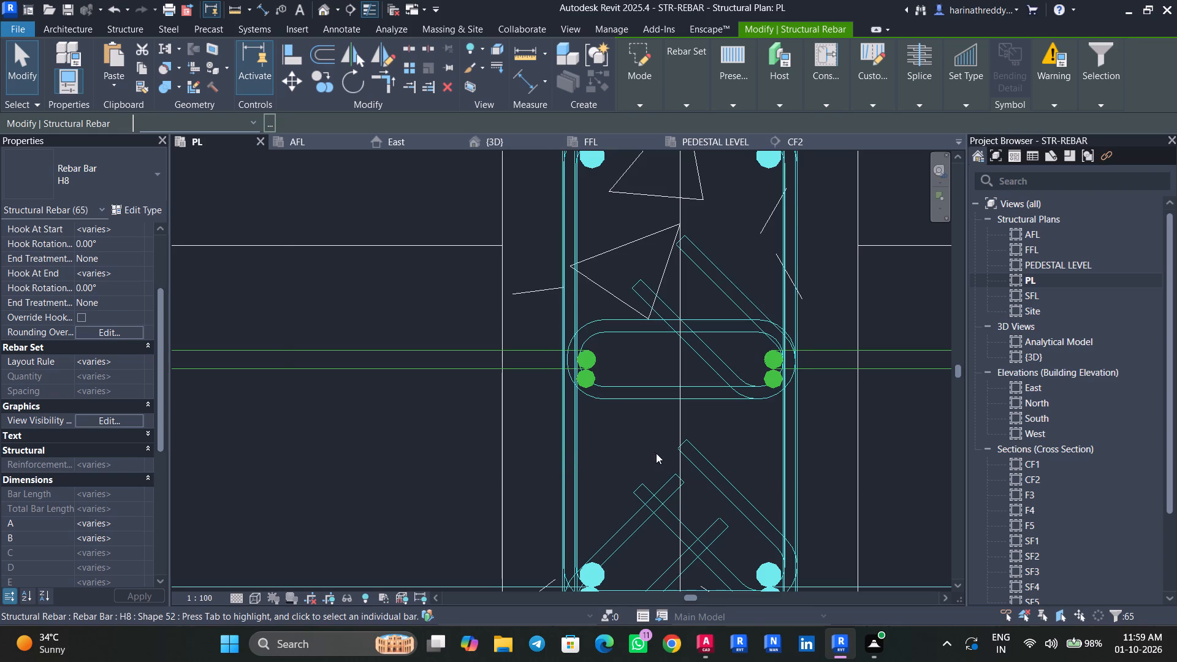
pyautogui.press('Escape')
pyautogui.press('Escape')
# Examine the H8 stirrups in column C5 one by one, checking the hooks and extents of the inner and outer sets.
pyautogui.click(577, 445)
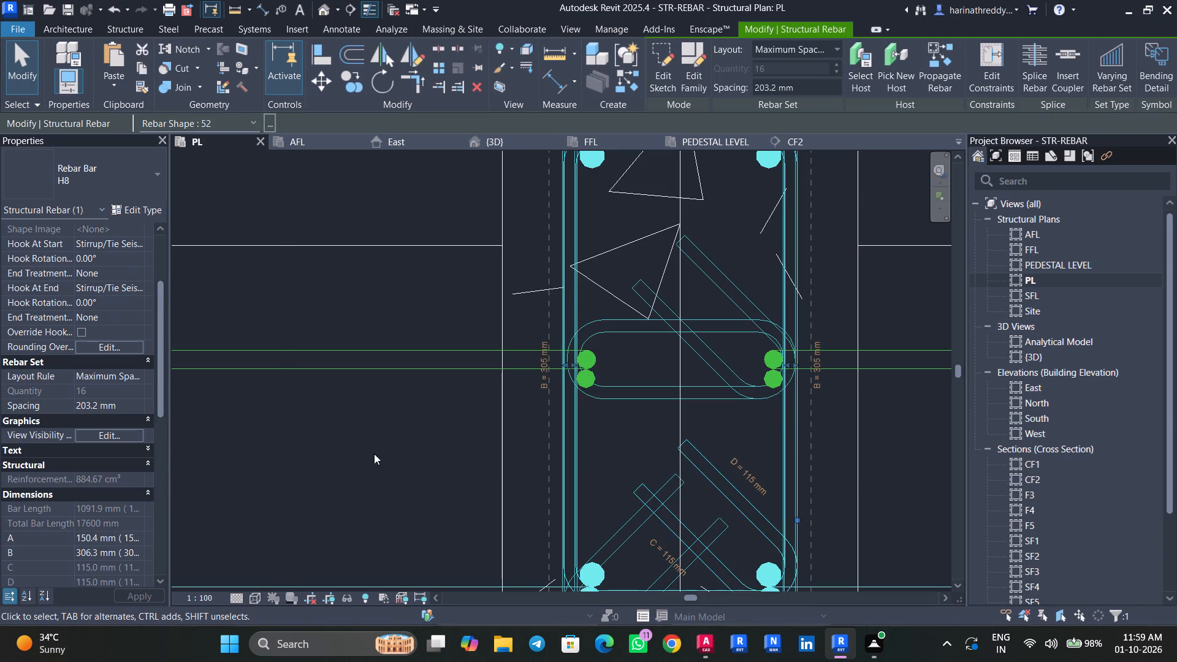
pyautogui.press('Escape')
pyautogui.press('Escape')
pyautogui.moveTo(615, 460); pyautogui.dragTo(612, 349, button='middle')
pyautogui.click(754, 397)
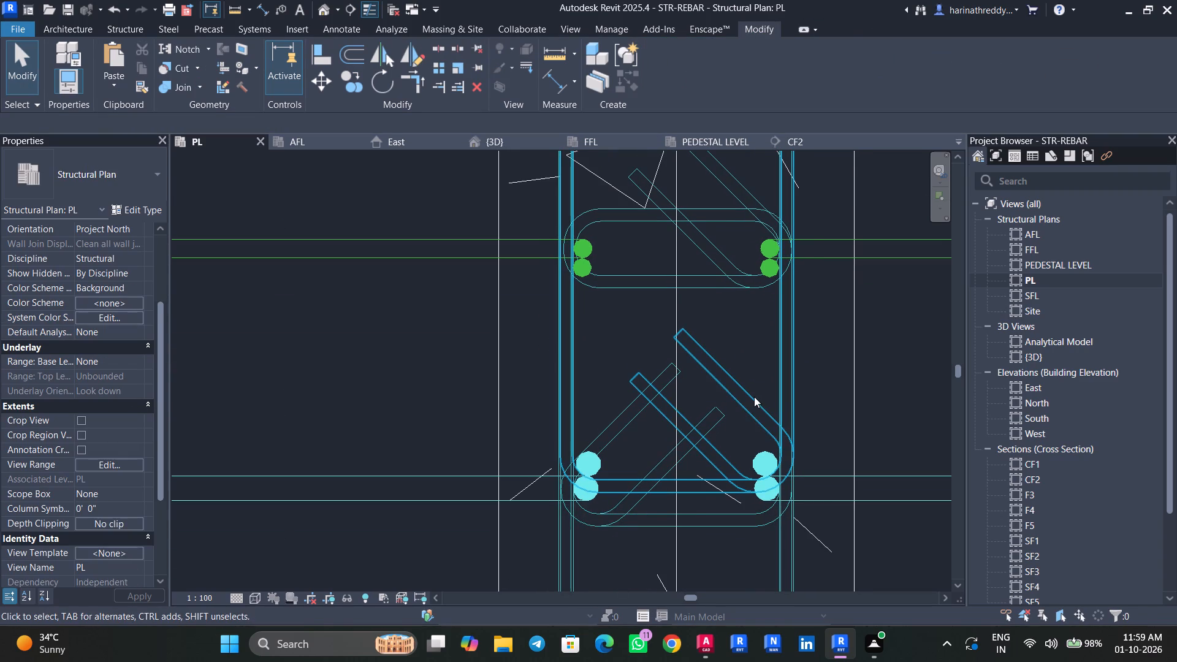
pyautogui.press('Escape')
pyautogui.click(622, 424)
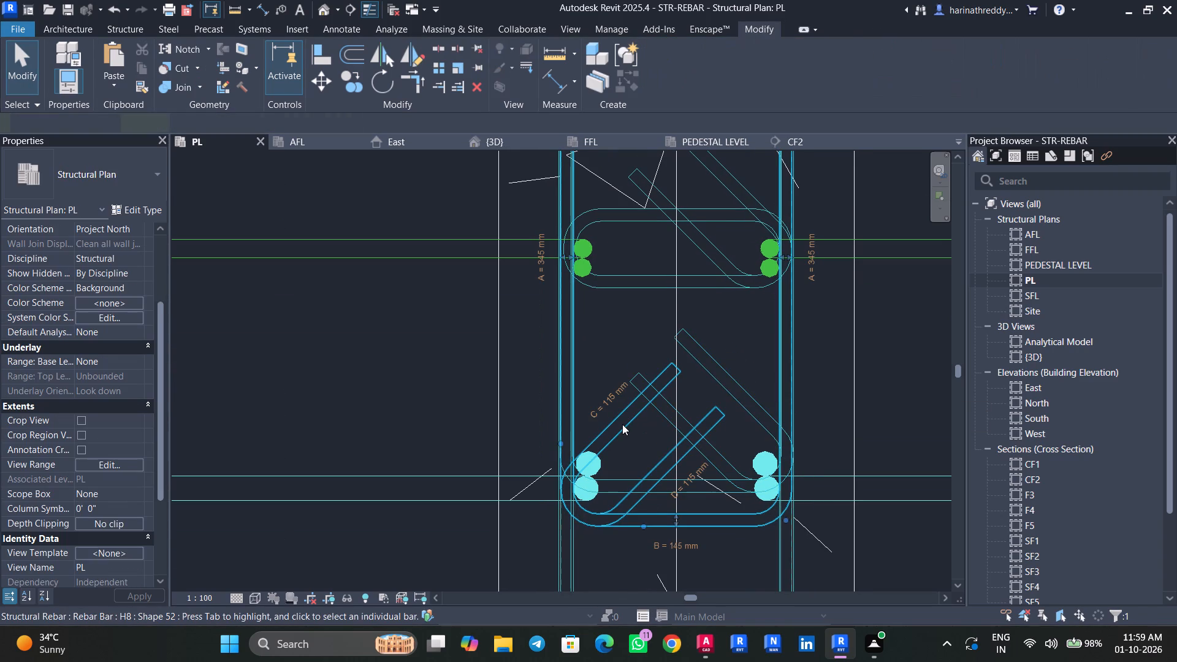
pyautogui.press('Escape')
pyautogui.press('Escape')
pyautogui.moveTo(671, 502); pyautogui.dragTo(672, 256, button='middle')
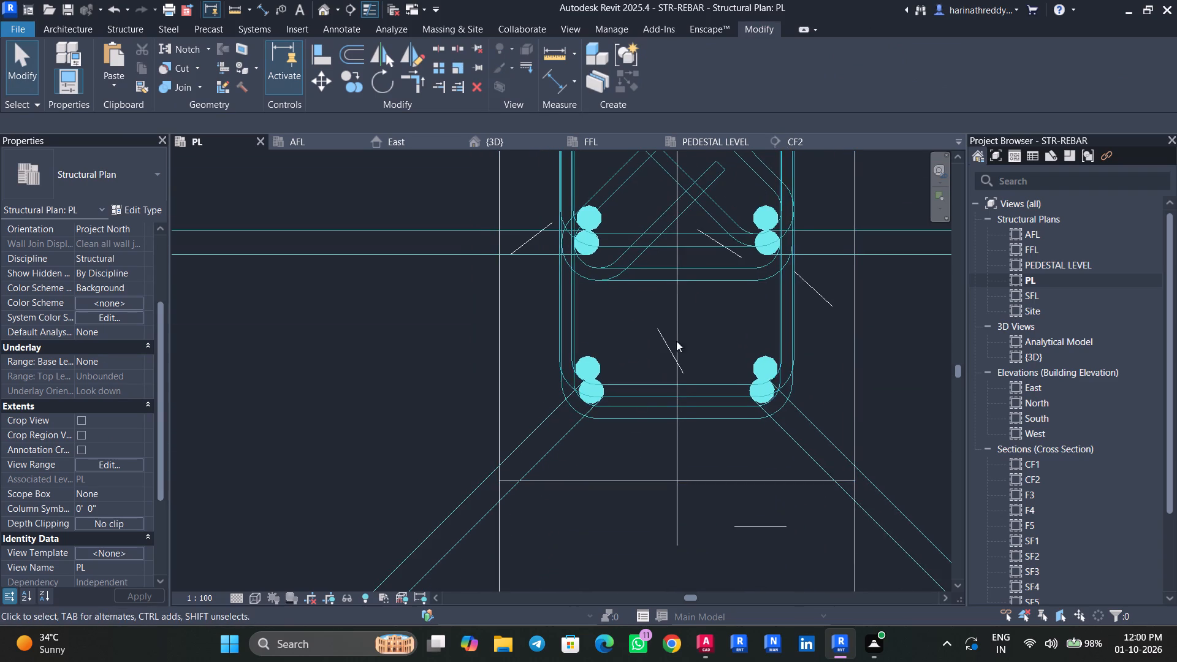
pyautogui.scroll(-5, 669, 331)
pyautogui.moveTo(669, 319); pyautogui.dragTo(688, 642, button='middle')
pyautogui.click(719, 334)
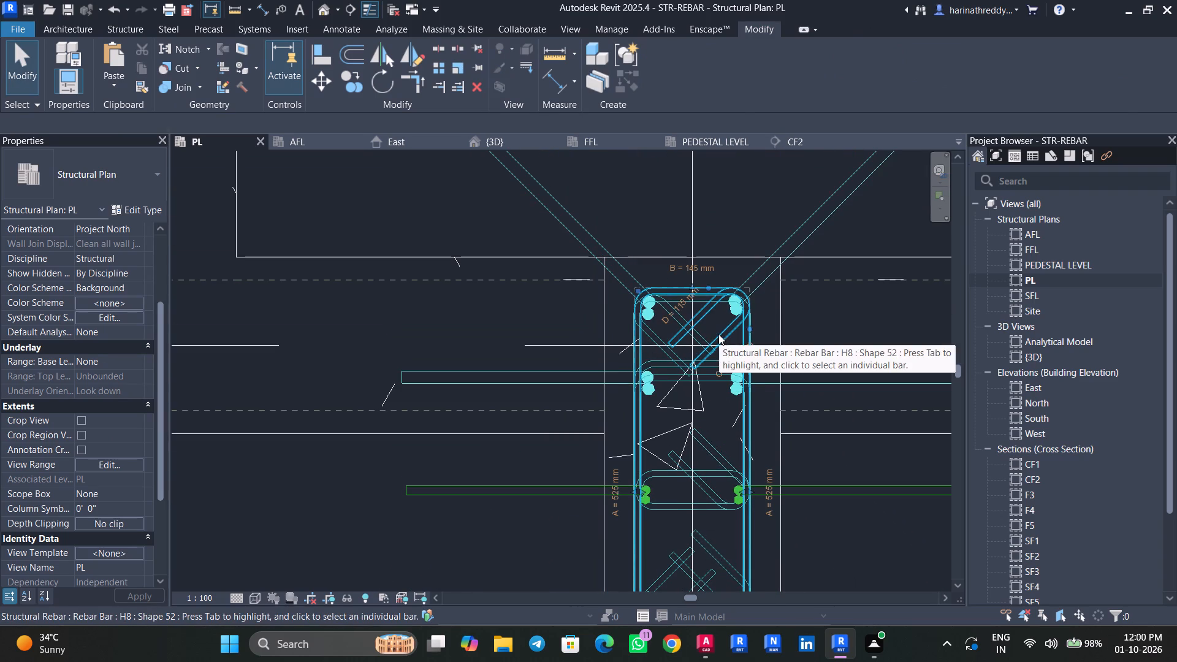
pyautogui.press('Escape')
pyautogui.click(662, 342)
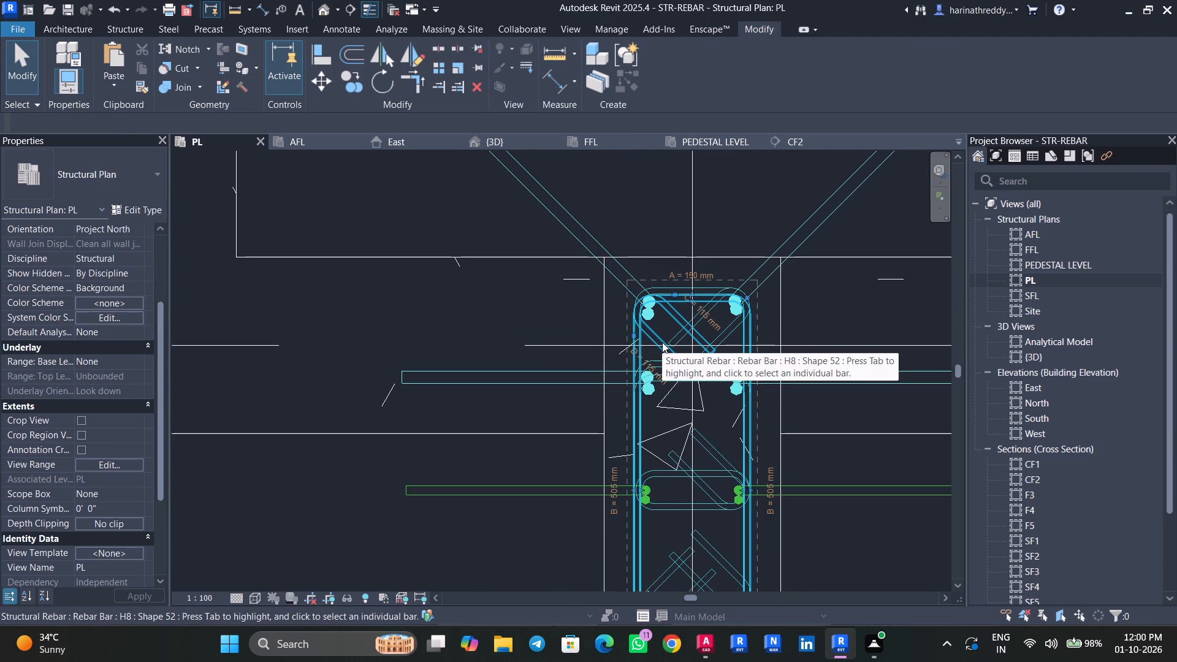
pyautogui.press('Escape')
pyautogui.press('Escape')
pyautogui.moveTo(690, 433); pyautogui.dragTo(665, 322, button='middle')
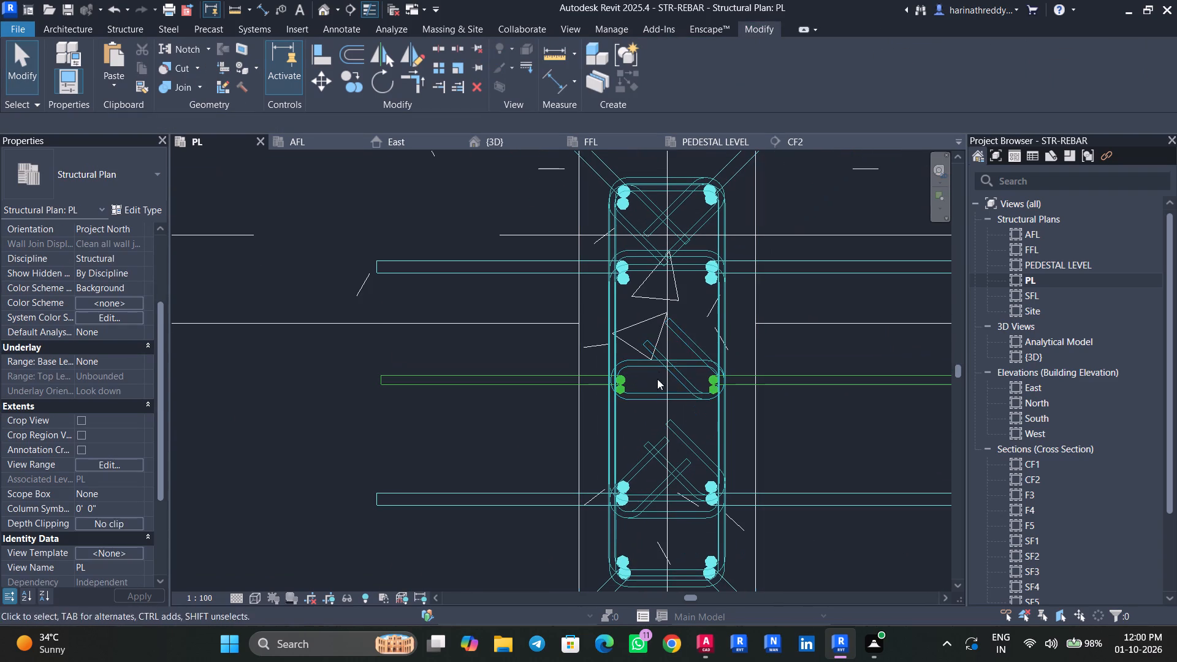
# Place another H8 shape 52 stirrup set at 203.2 mm spacing in column C5, created similar to the small middle stirrup.
pyautogui.click(655, 395)
pyautogui.write('CS')
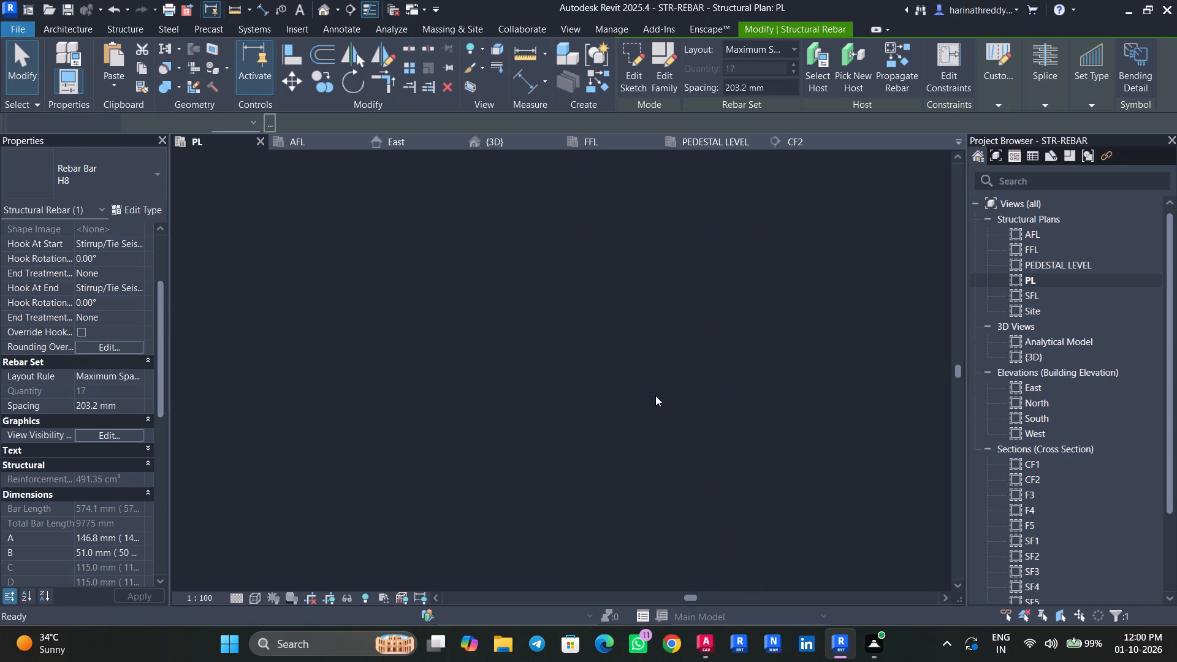
pyautogui.scroll(6, 657, 395)
pyautogui.scroll(-5, 603, 382)
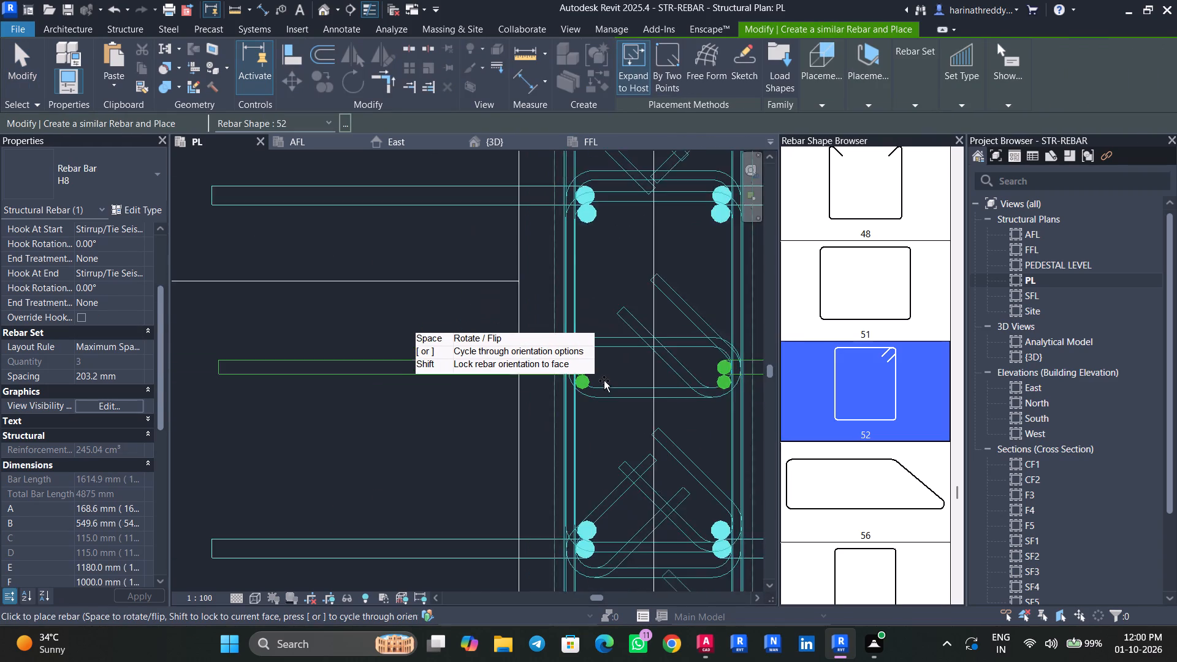
pyautogui.scroll(-2, 604, 381)
pyautogui.click(626, 402)
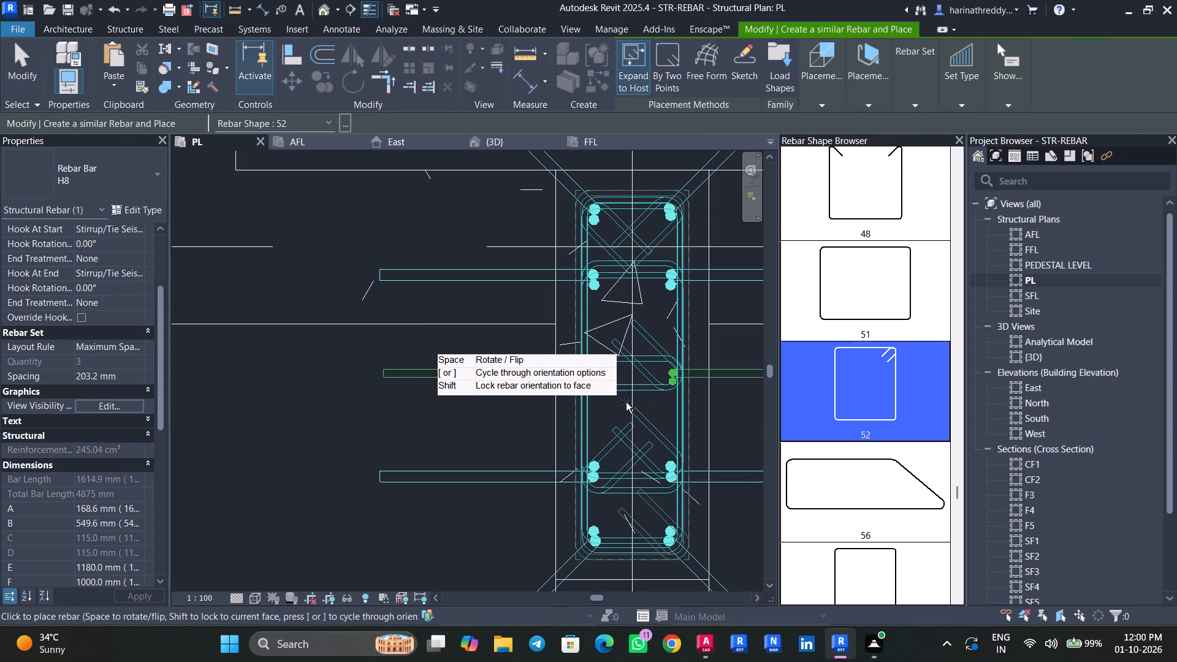
pyautogui.press('Escape')
pyautogui.press('Escape')
pyautogui.press('Escape')
# Shorten the new full-length stirrup from its south side to the middle bars so that B is about 300 mm.
pyautogui.click(638, 522)
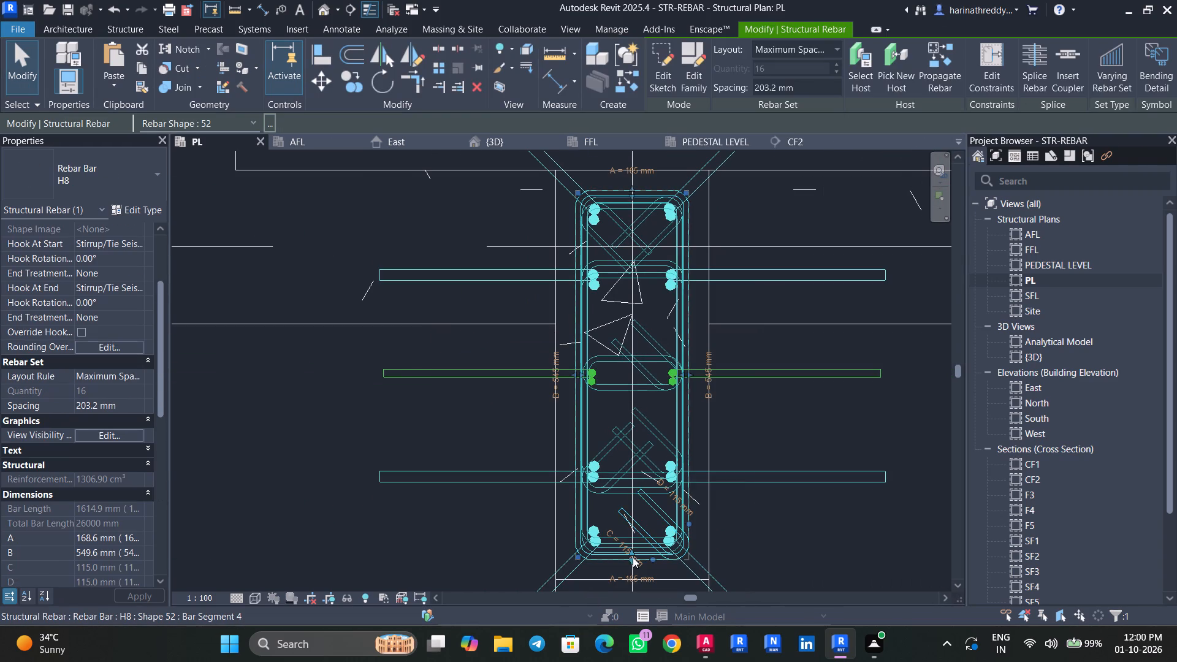
pyautogui.moveTo(634, 550); pyautogui.dragTo(630, 395)
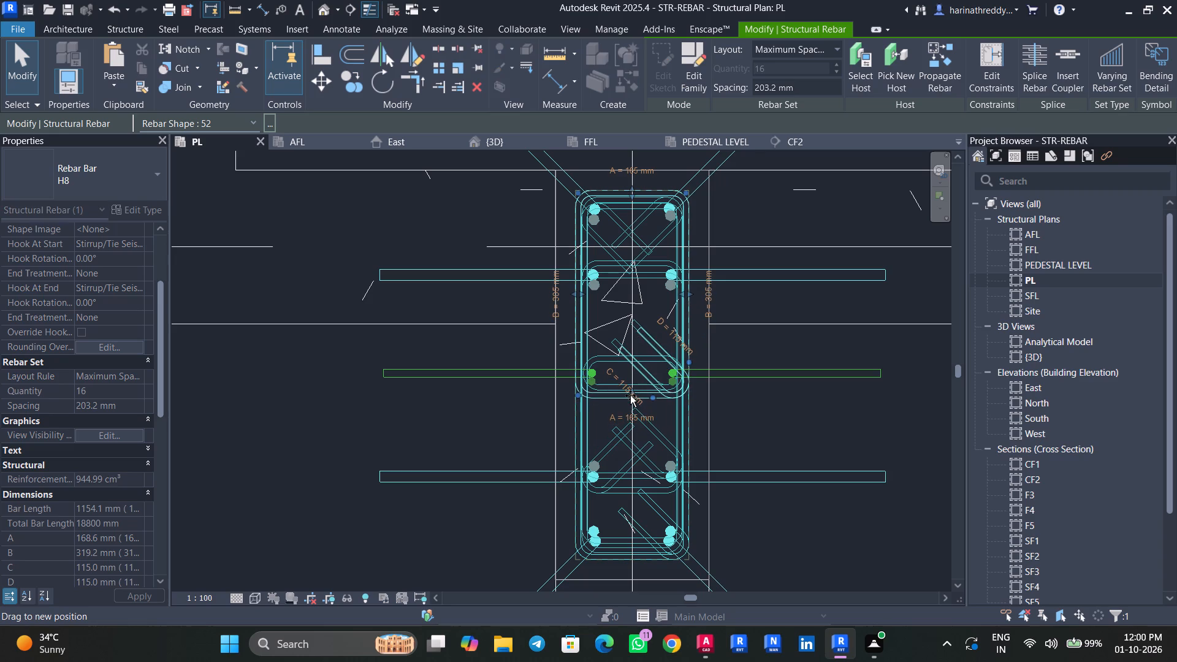
pyautogui.moveTo(630, 395); pyautogui.dragTo(631, 389)
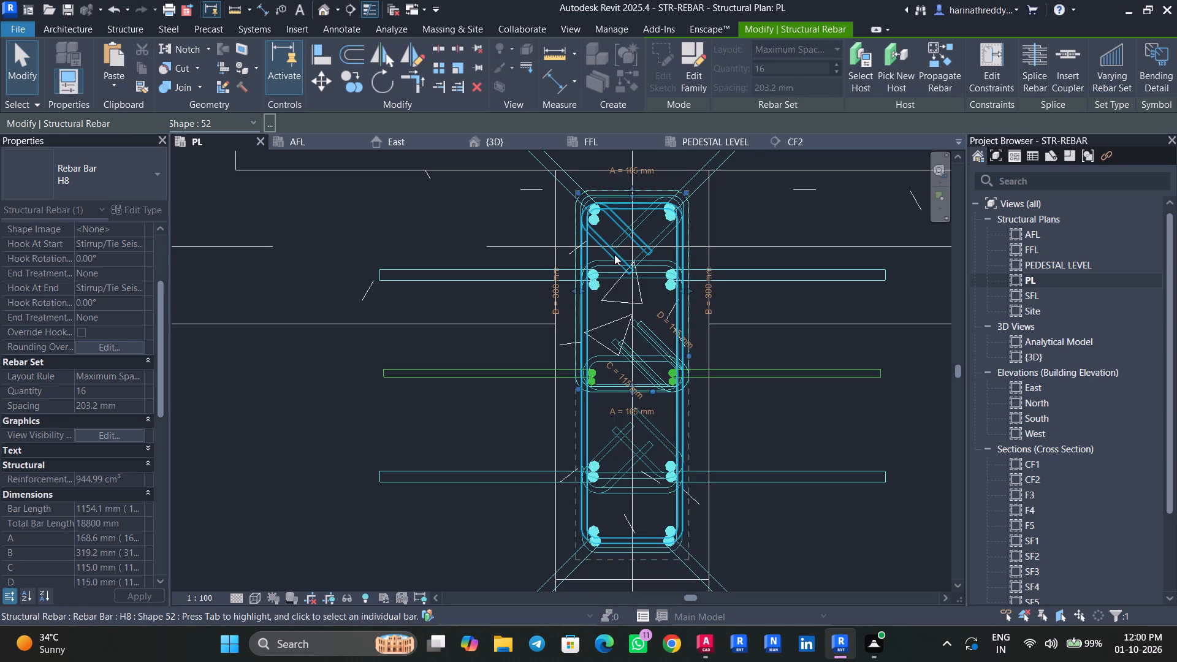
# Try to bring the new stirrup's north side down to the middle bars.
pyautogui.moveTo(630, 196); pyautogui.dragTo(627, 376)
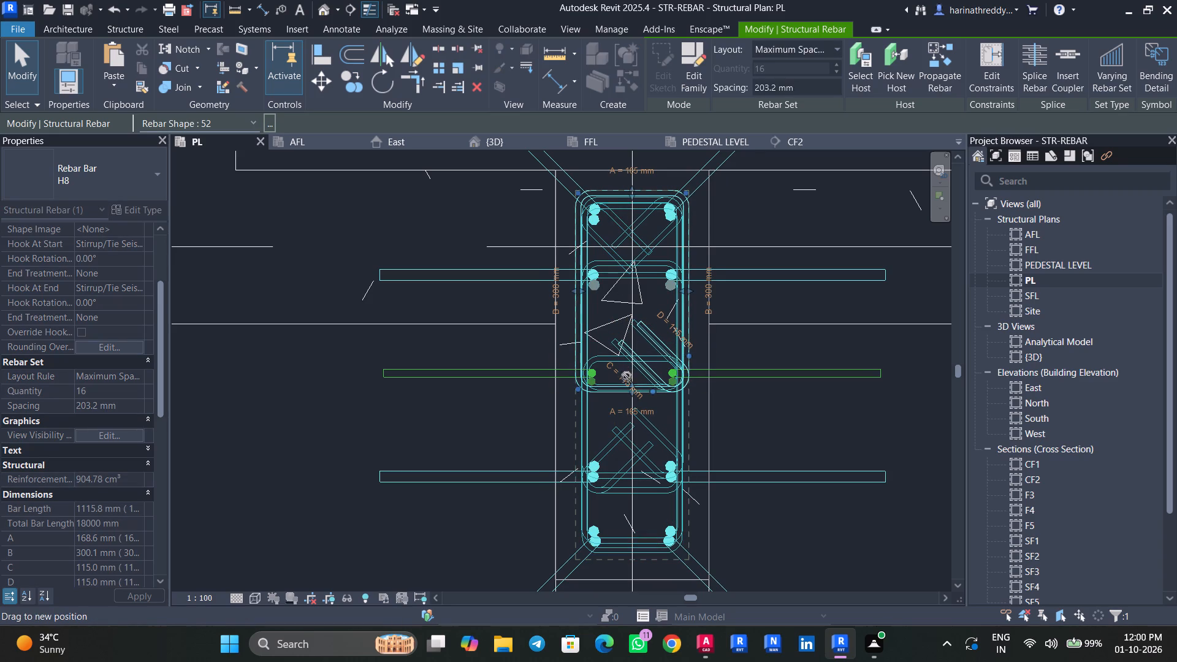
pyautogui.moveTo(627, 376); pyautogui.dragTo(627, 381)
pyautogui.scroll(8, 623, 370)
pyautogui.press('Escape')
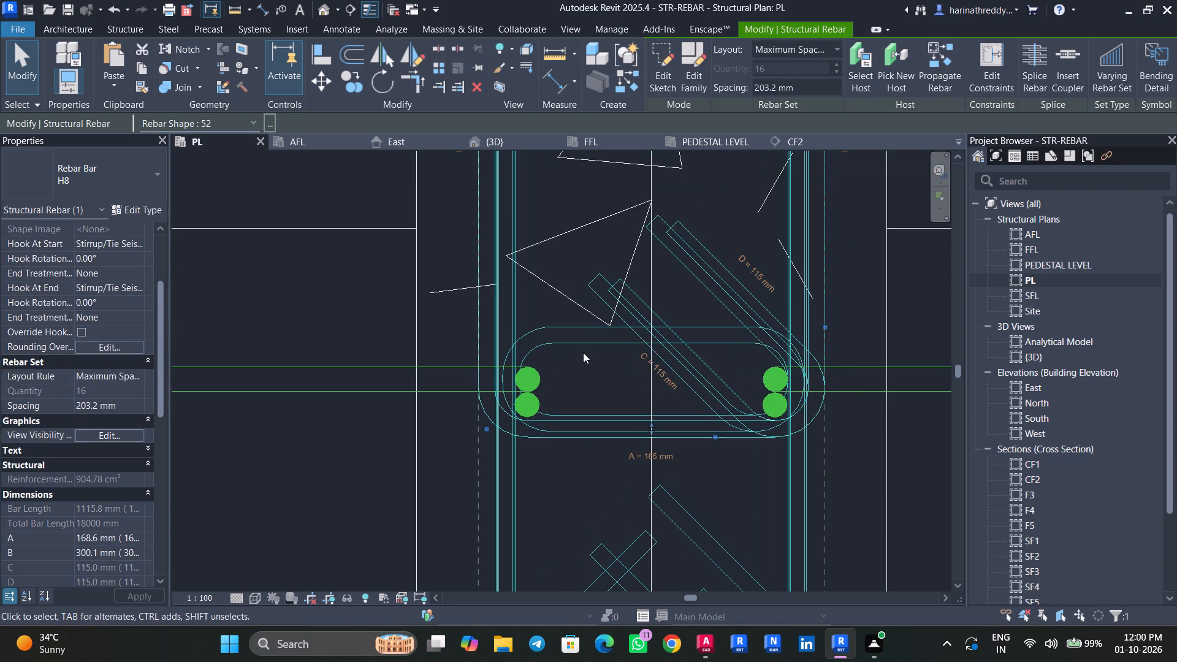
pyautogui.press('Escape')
# Nudge the small middle stirrup slightly south so its south side nearly lines up with the new stirrup's south side.
pyautogui.click(582, 339)
pyautogui.moveTo(654, 338); pyautogui.dragTo(648, 387)
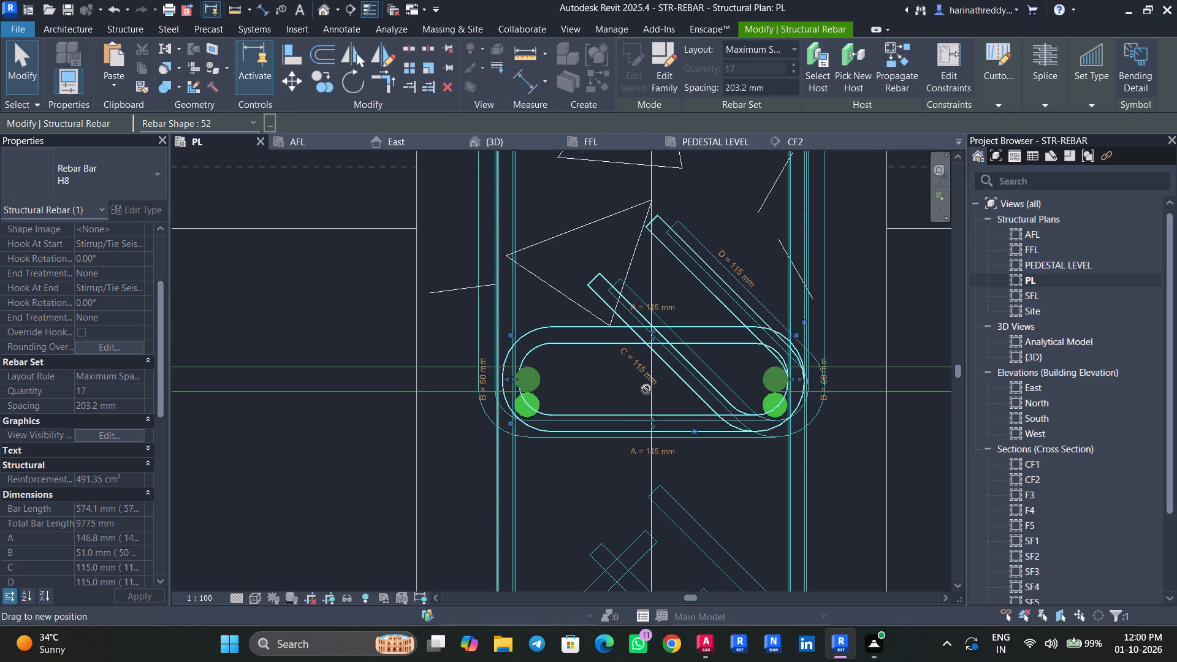
pyautogui.press('Down')
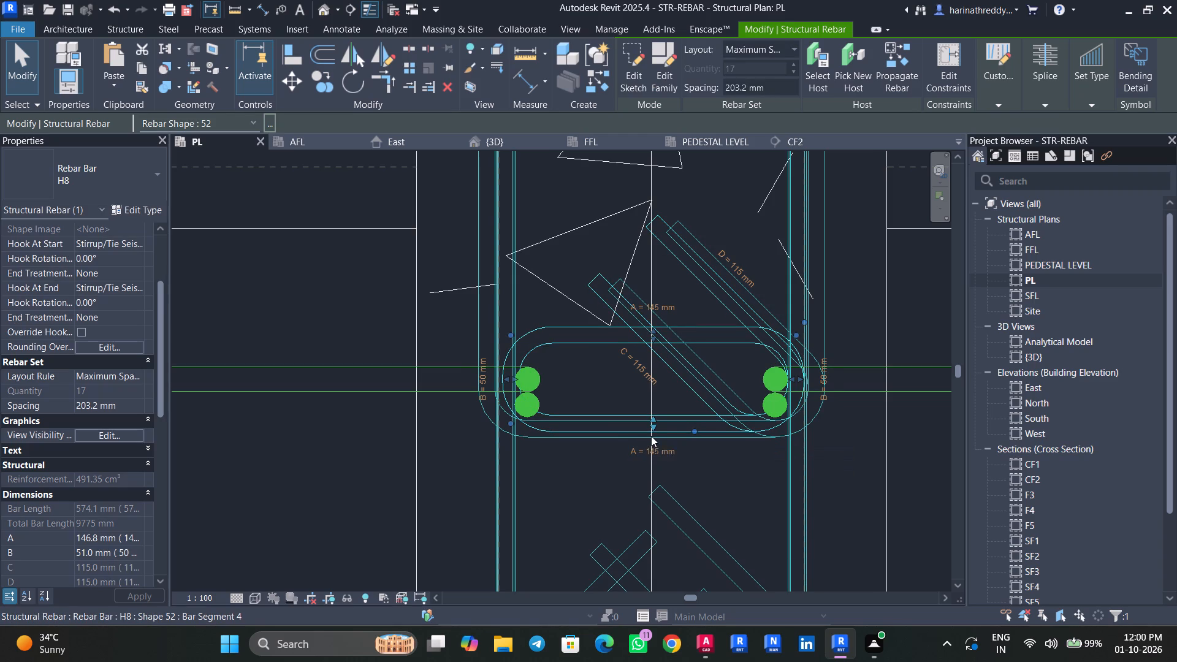
pyautogui.press('Down')
pyautogui.press('Down')
pyautogui.press('Down')
pyautogui.press('Down')
pyautogui.press('Down')
pyautogui.press('Down')
pyautogui.press('Down')
pyautogui.press('Down')
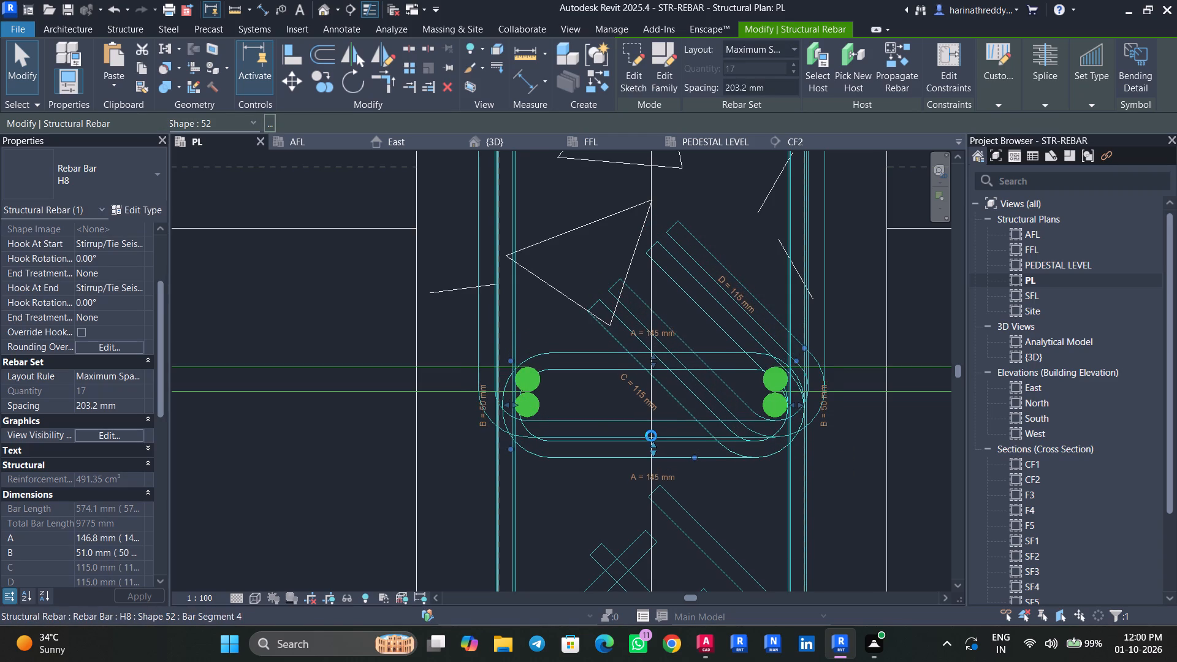
pyautogui.press('Down')
pyautogui.press('Down')
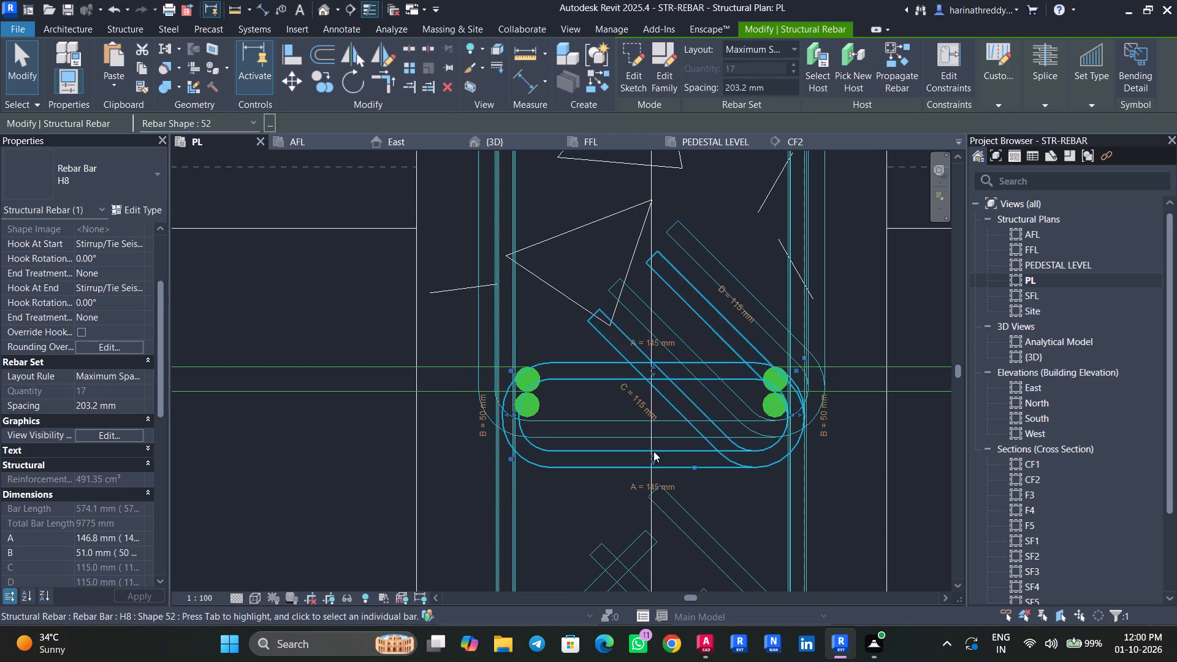
pyautogui.moveTo(653, 451); pyautogui.dragTo(653, 431)
pyautogui.press('Up')
pyautogui.press('Up')
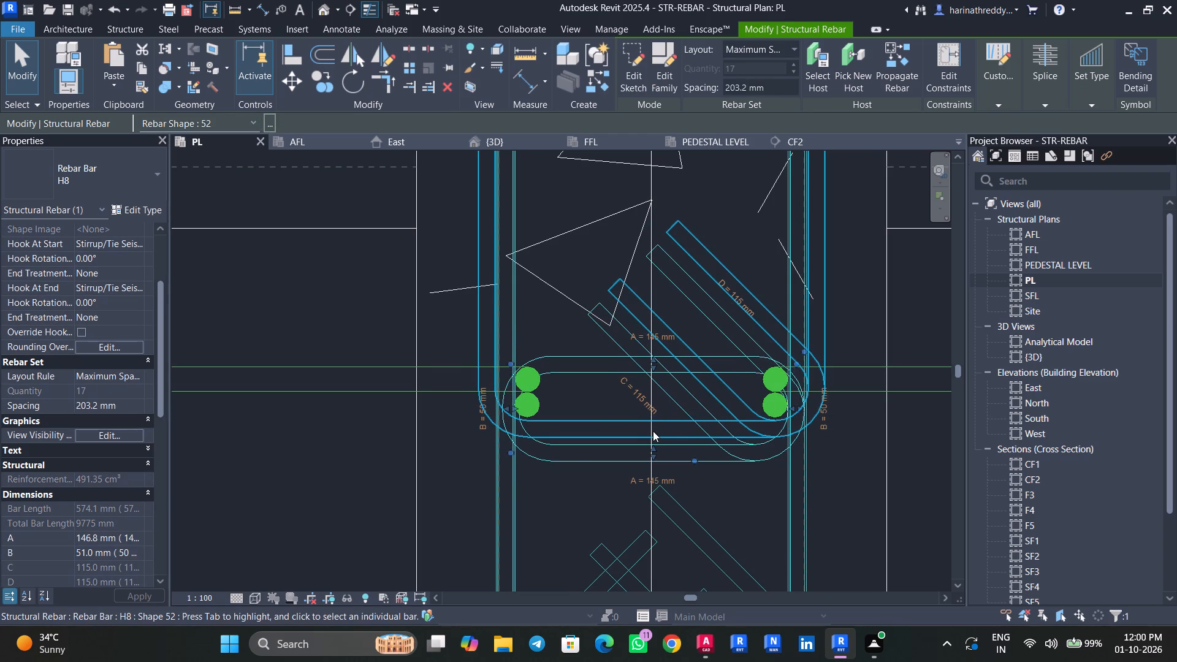
pyautogui.press('Up')
pyautogui.press('Up')
pyautogui.press('Up')
pyautogui.press('Up')
pyautogui.press('Up')
pyautogui.press('Up')
pyautogui.press('Up')
pyautogui.press('Up')
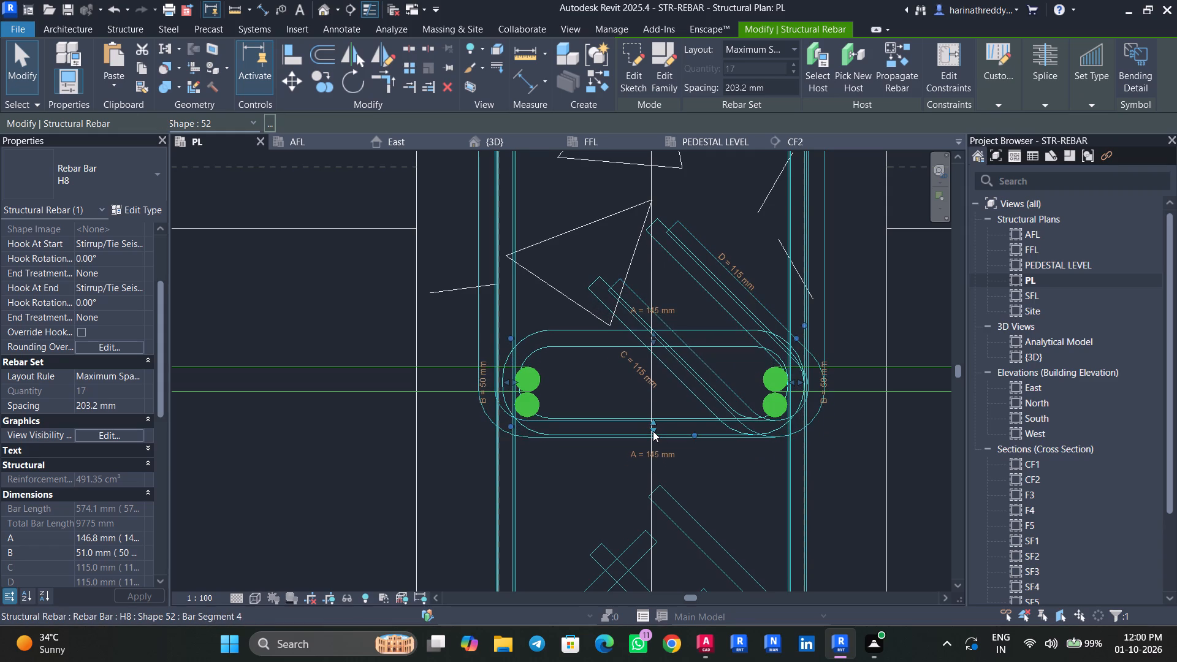
# Select all instances of the H8 rebar and set them to show unobscured in the {3D} view.
pyautogui.scroll(-5, 653, 431)
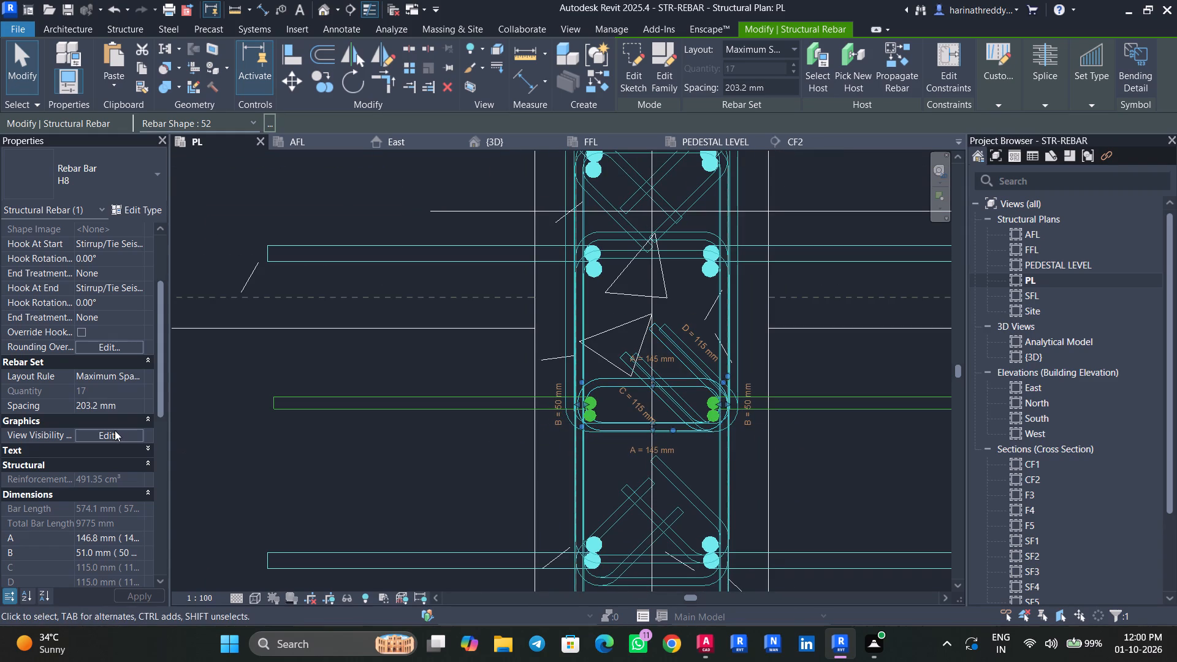
pyautogui.click(118, 433)
pyautogui.click(678, 462)
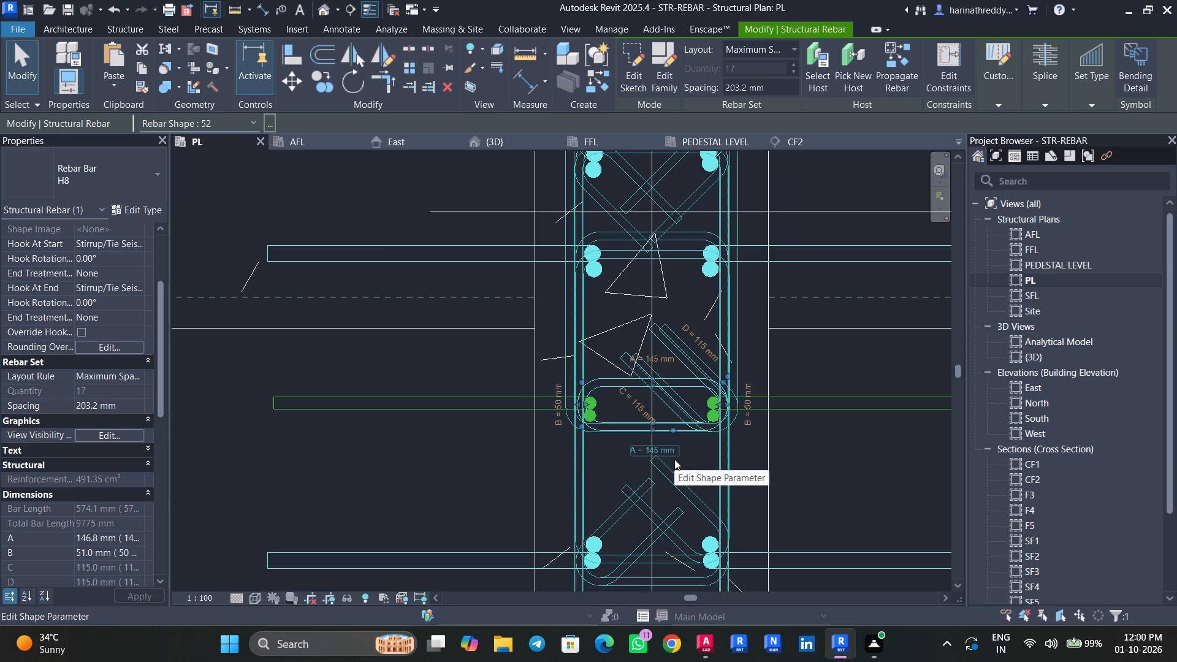
pyautogui.press('Escape')
pyautogui.press('Escape')
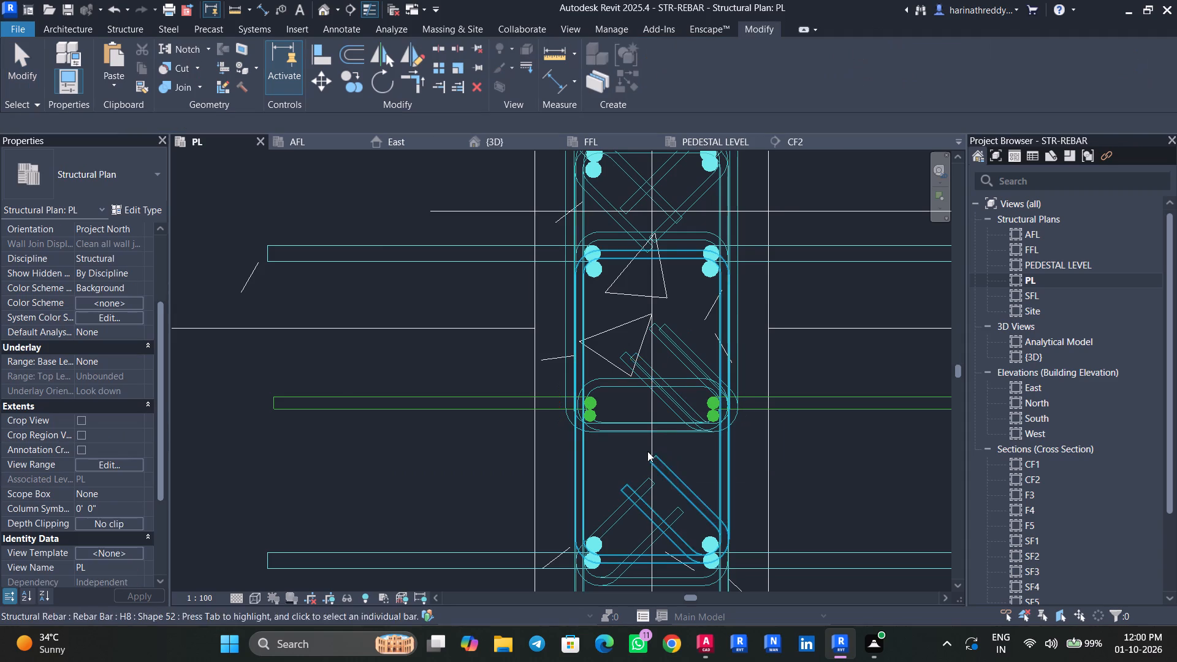
pyautogui.click(644, 430)
pyautogui.write('SA')
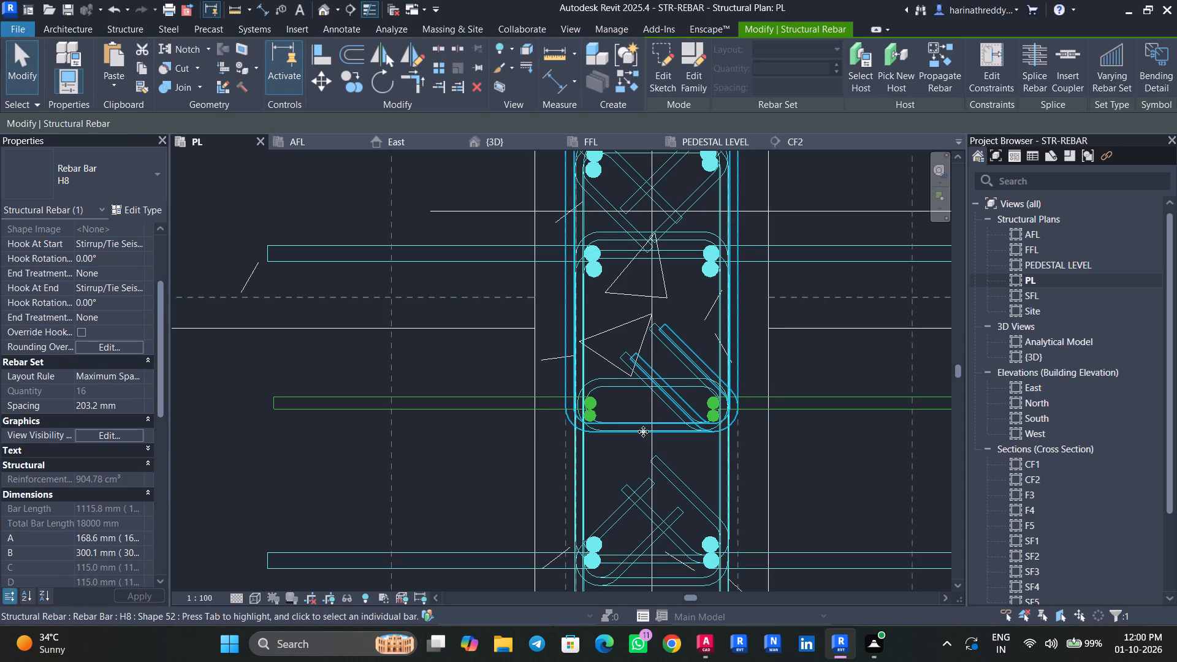
pyautogui.click(121, 421)
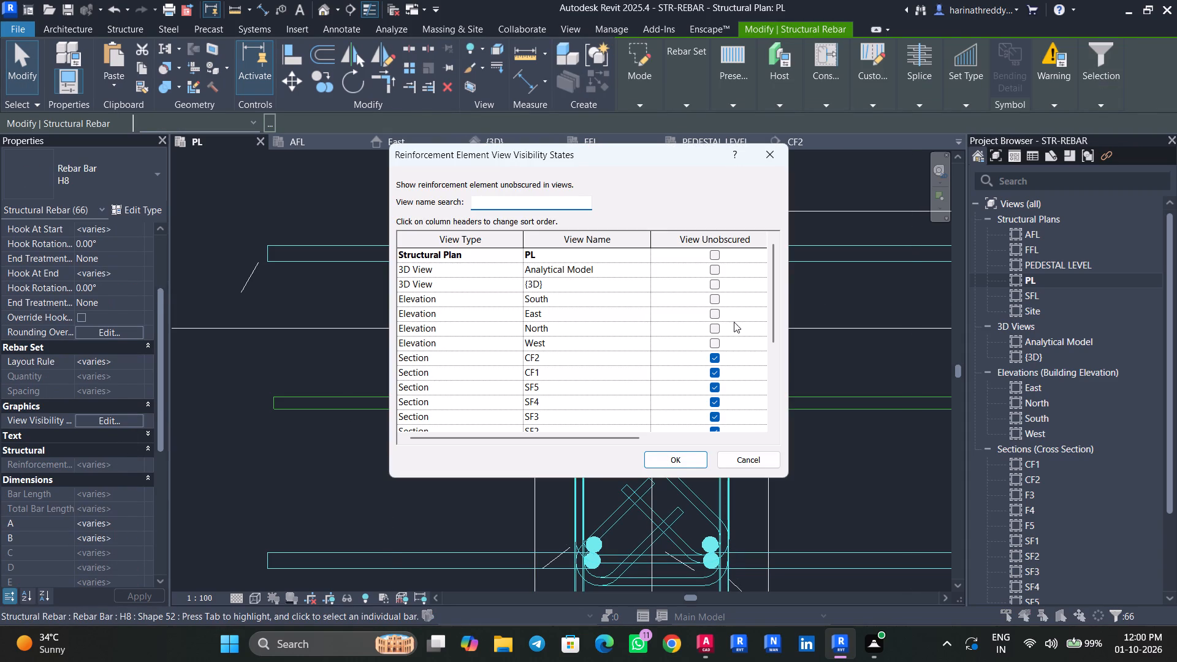
pyautogui.click(716, 286)
pyautogui.click(642, 283)
pyautogui.click(659, 463)
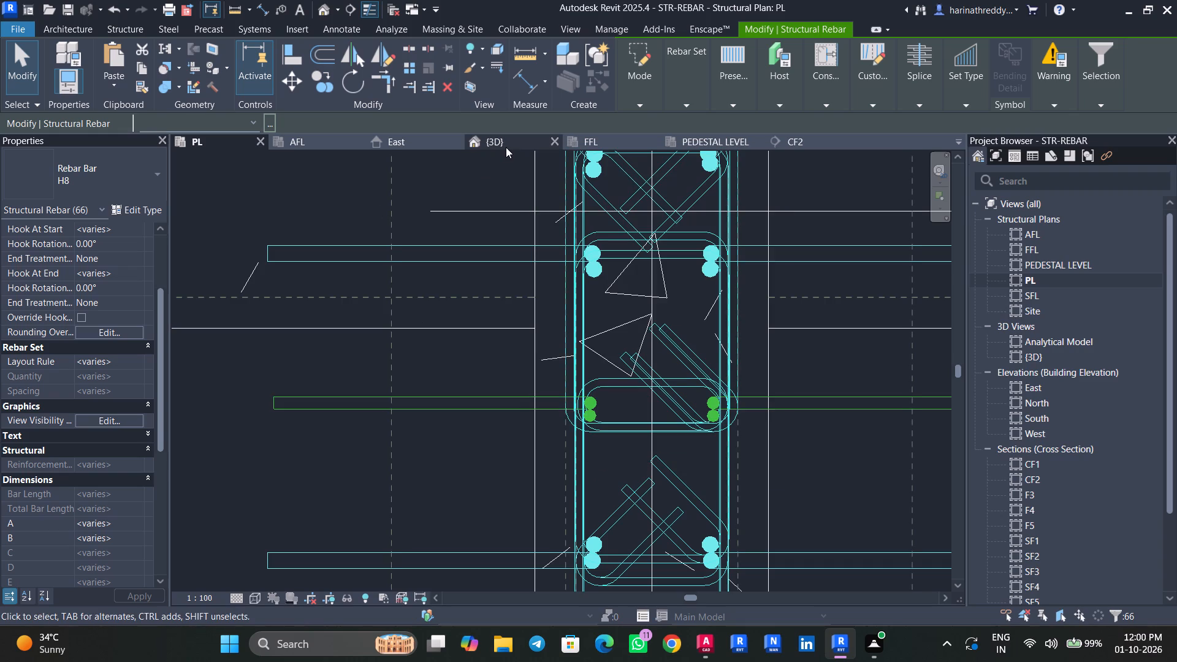
# Inspect the H8 stirrups of column C5 in the {3D} view.
pyautogui.click(506, 147)
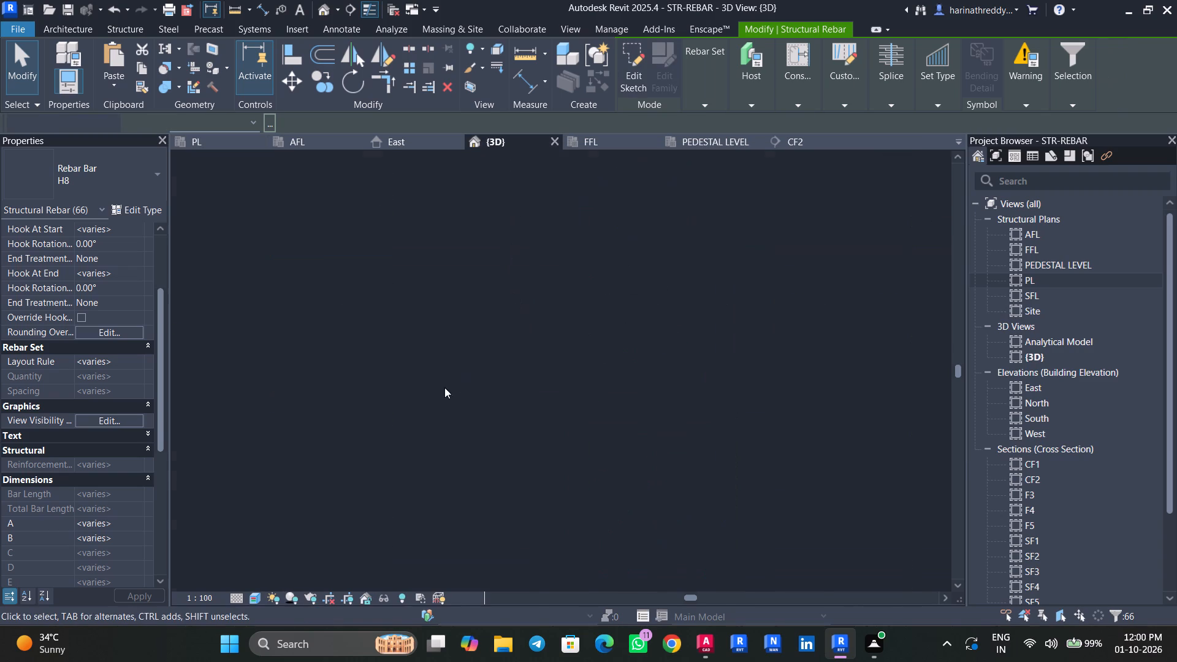
pyautogui.keyDown('shift'); pyautogui.moveTo(376, 489); pyautogui.dragTo(164, 491, button='middle'); pyautogui.keyUp('shift')
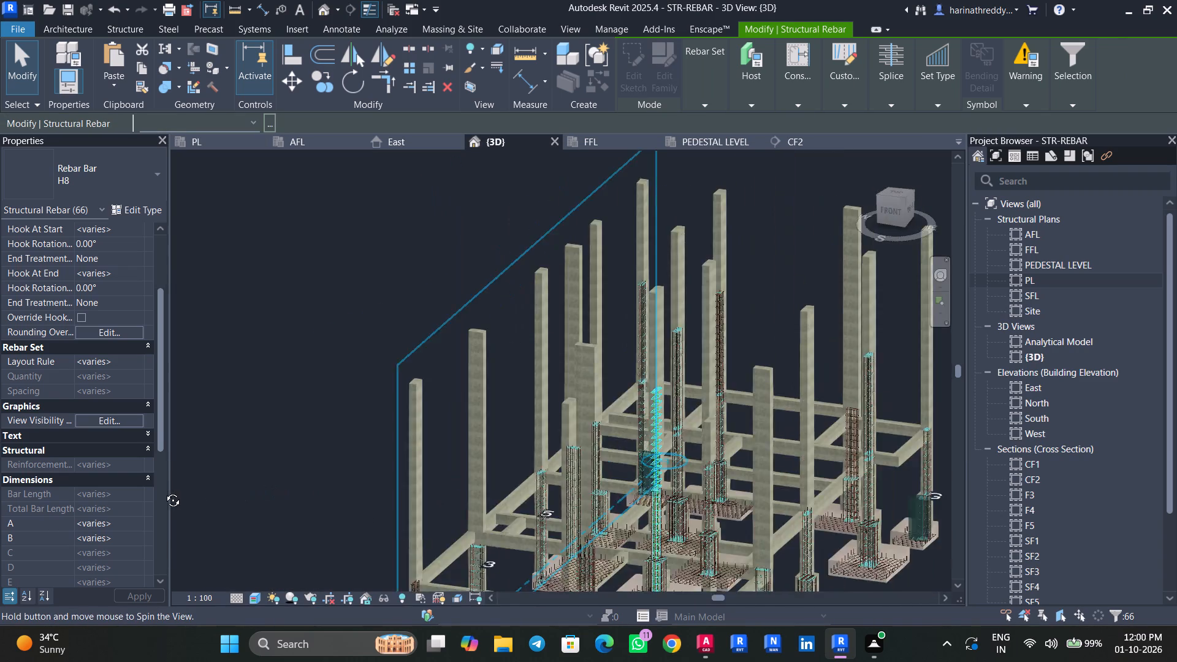
pyautogui.keyDown('shift'); pyautogui.moveTo(164, 491); pyautogui.dragTo(153, 491, button='middle'); pyautogui.keyUp('shift')
pyautogui.scroll(17, 696, 437)
pyautogui.press('Escape')
pyautogui.press('Escape')
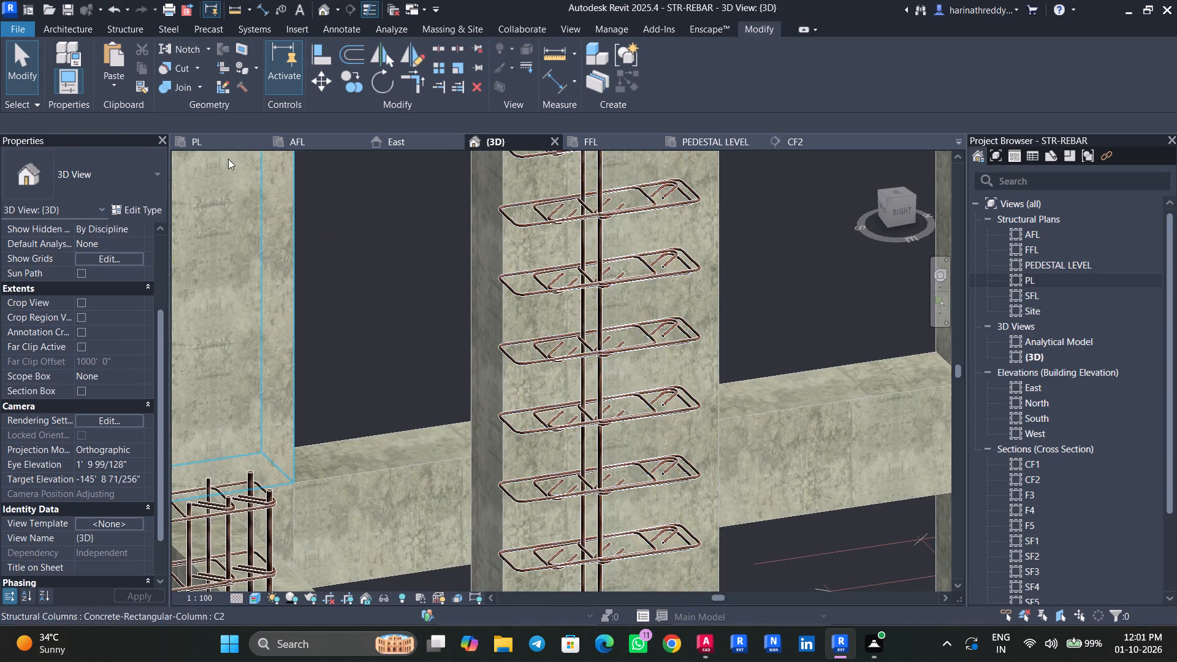
# Select all instances of the H16 rebar from the PL plan and set them to show unobscured in the {3D} view.
pyautogui.click(200, 142)
pyautogui.click(601, 540)
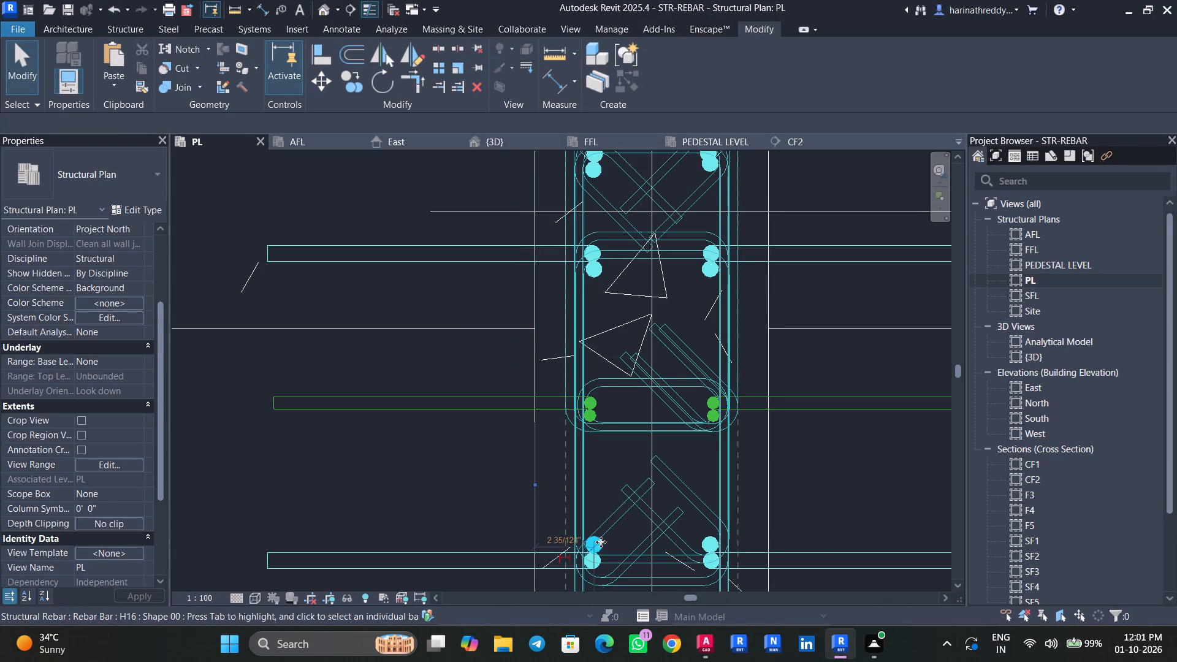
pyautogui.write('SA')
pyautogui.click(107, 417)
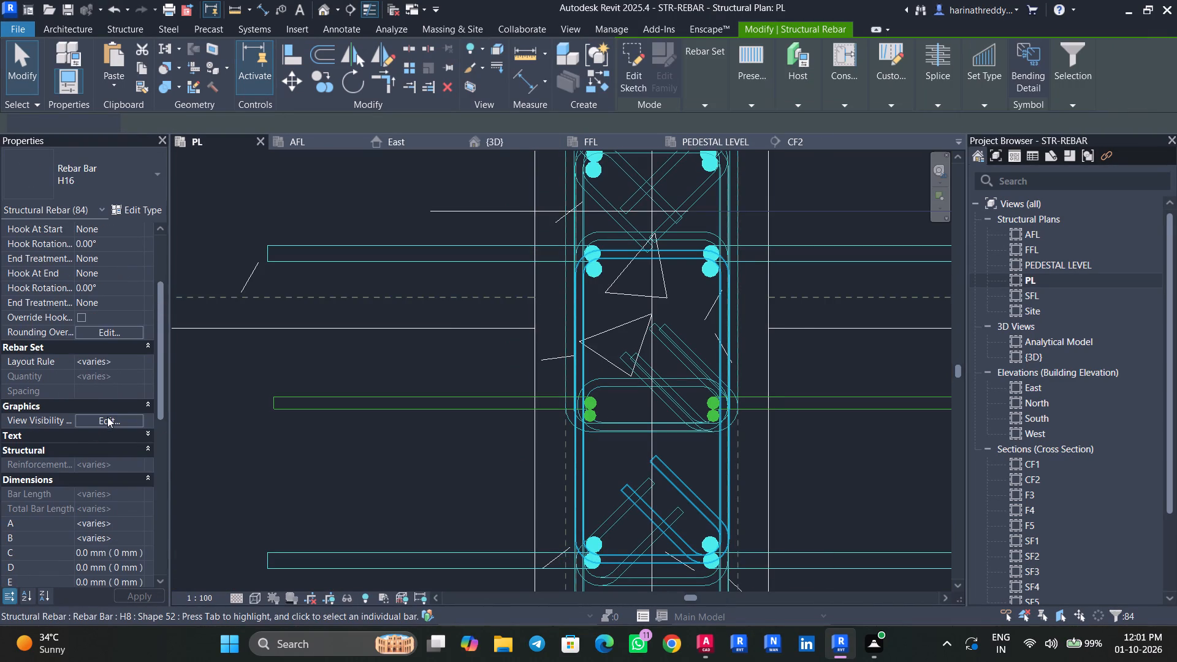
pyautogui.click(714, 284)
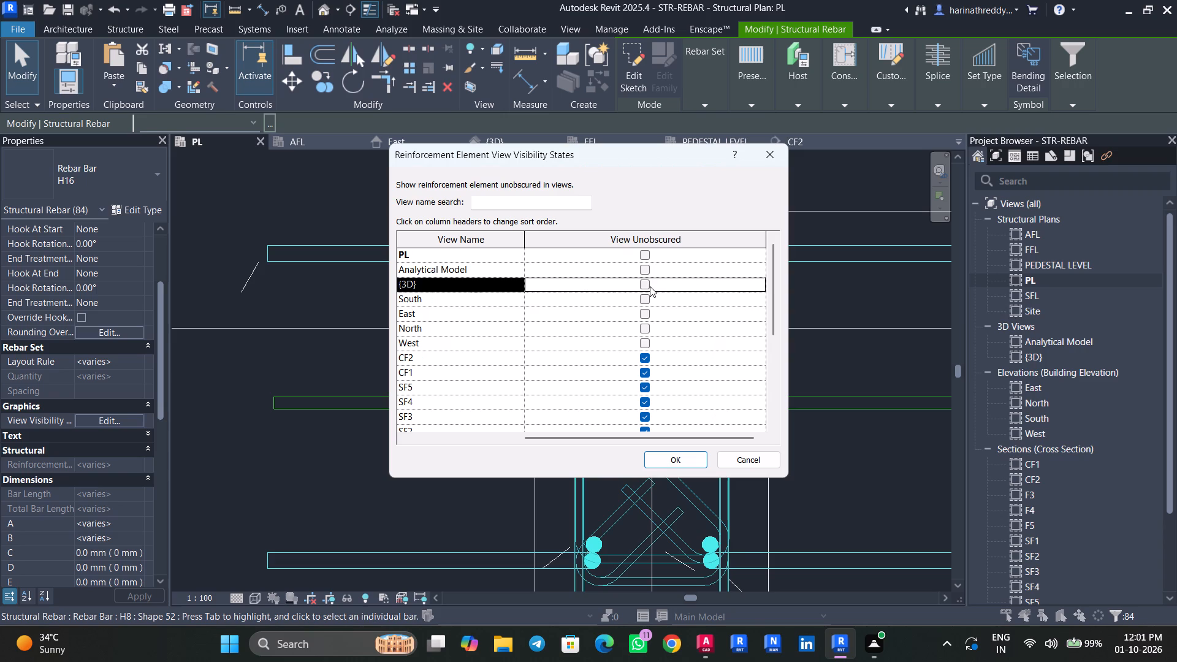
pyautogui.doubleClick(639, 286)
pyautogui.click(693, 462)
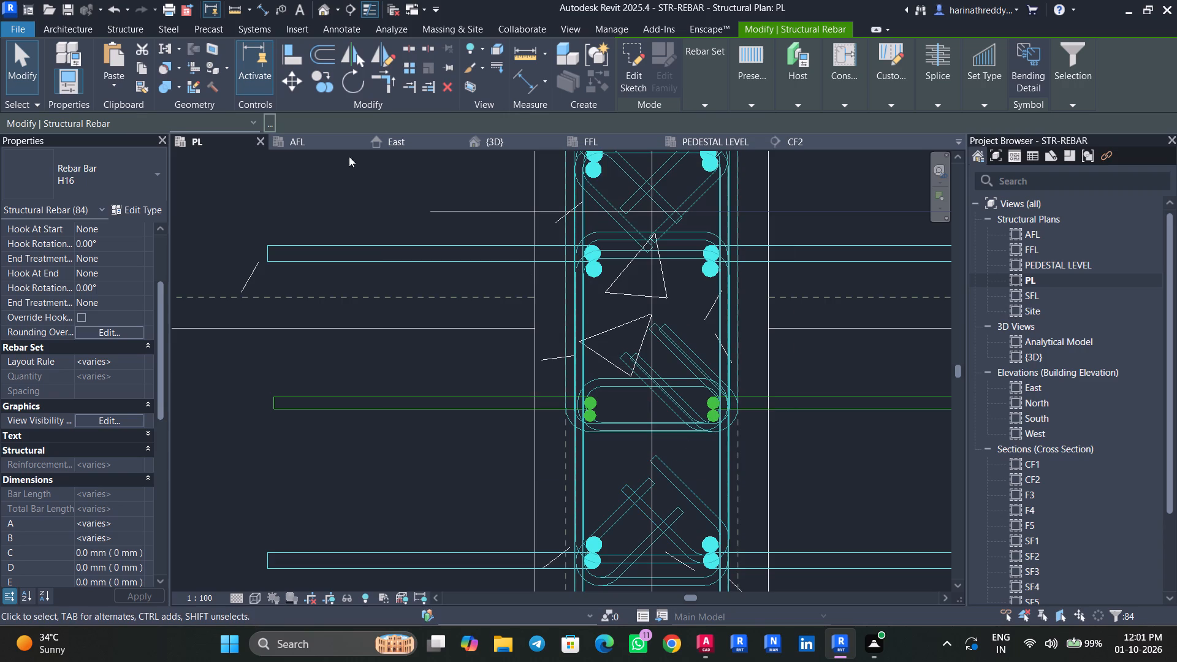
# Examine column C5's bars and nested stirrups in the {3D} view, from the full cage up to its top stirrups.
pyautogui.click(502, 141)
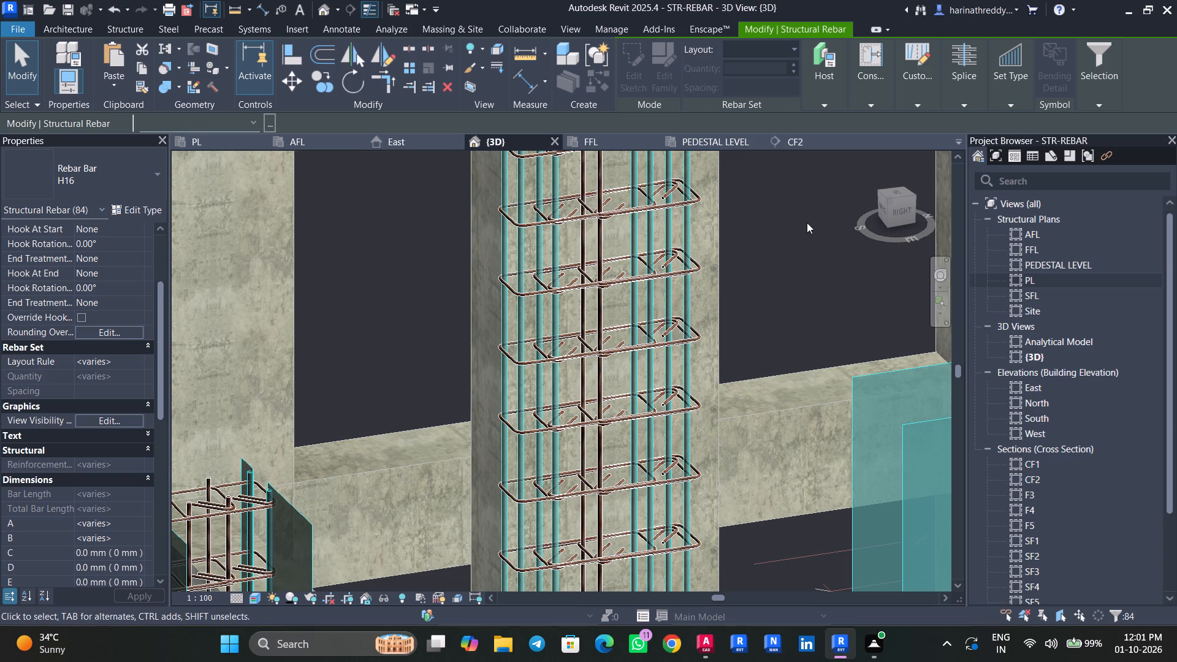
pyautogui.moveTo(804, 224); pyautogui.dragTo(750, 447, button='middle')
pyautogui.scroll(-2, 748, 439)
pyautogui.scroll(1, 748, 439)
pyautogui.scroll(-1, 748, 439)
pyautogui.press('Escape')
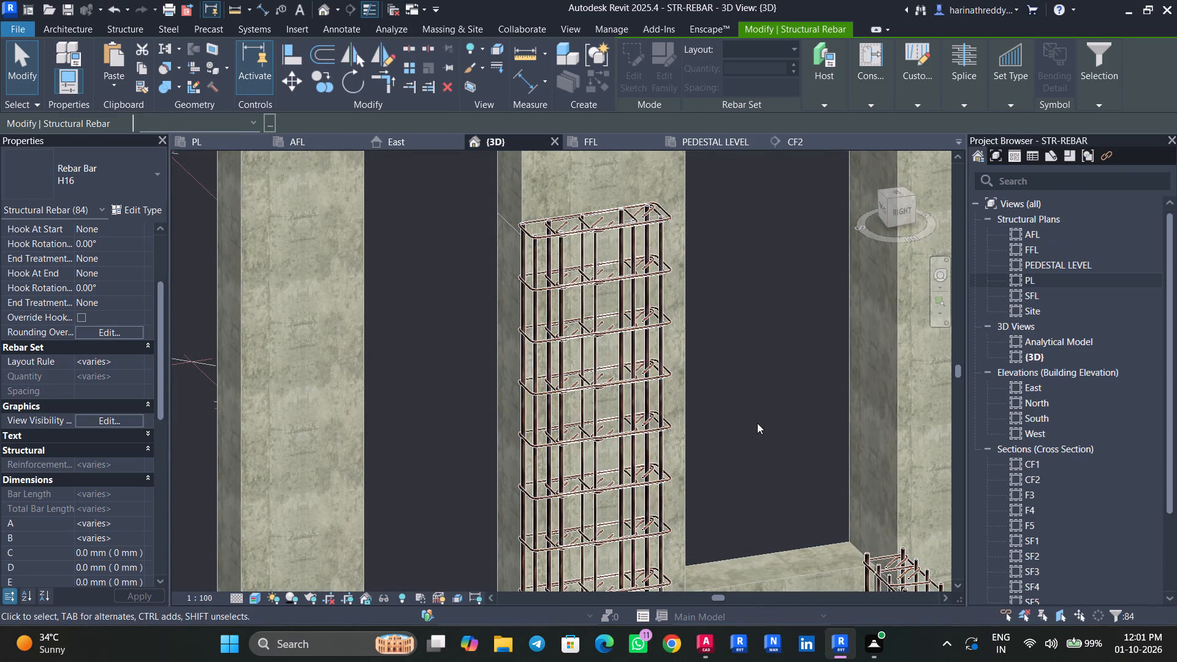
pyautogui.press('Escape')
pyautogui.scroll(2, 632, 246)
pyautogui.scroll(-1, 631, 246)
pyautogui.scroll(8, 631, 246)
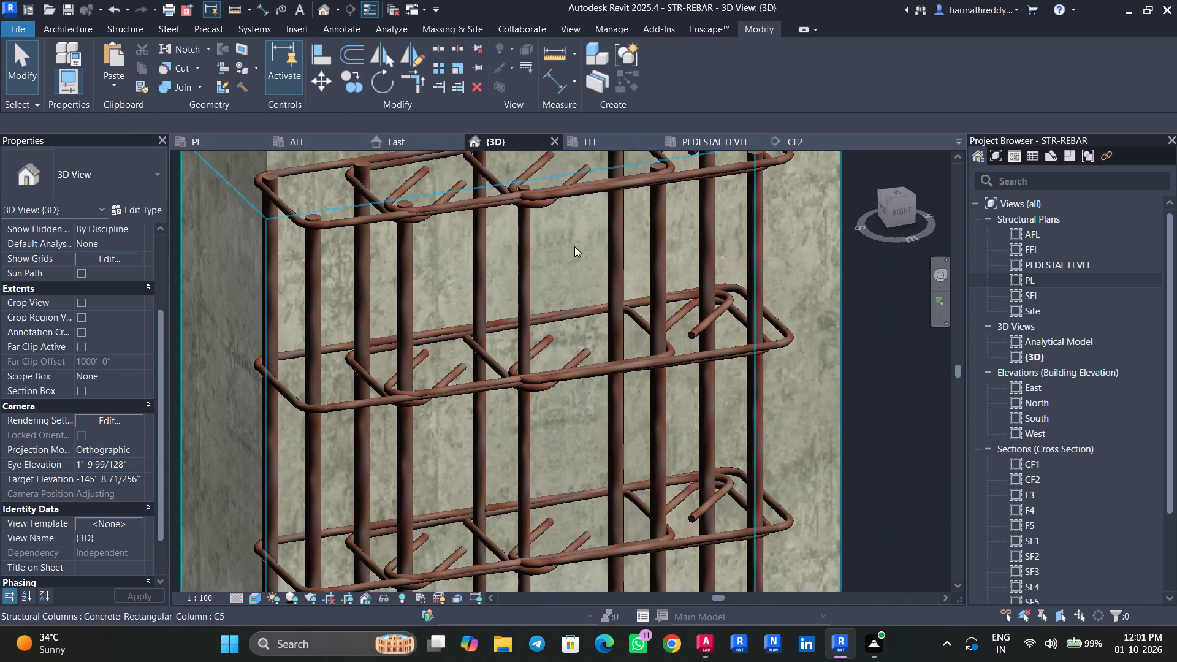
pyautogui.moveTo(569, 253); pyautogui.dragTo(573, 381, button='middle')
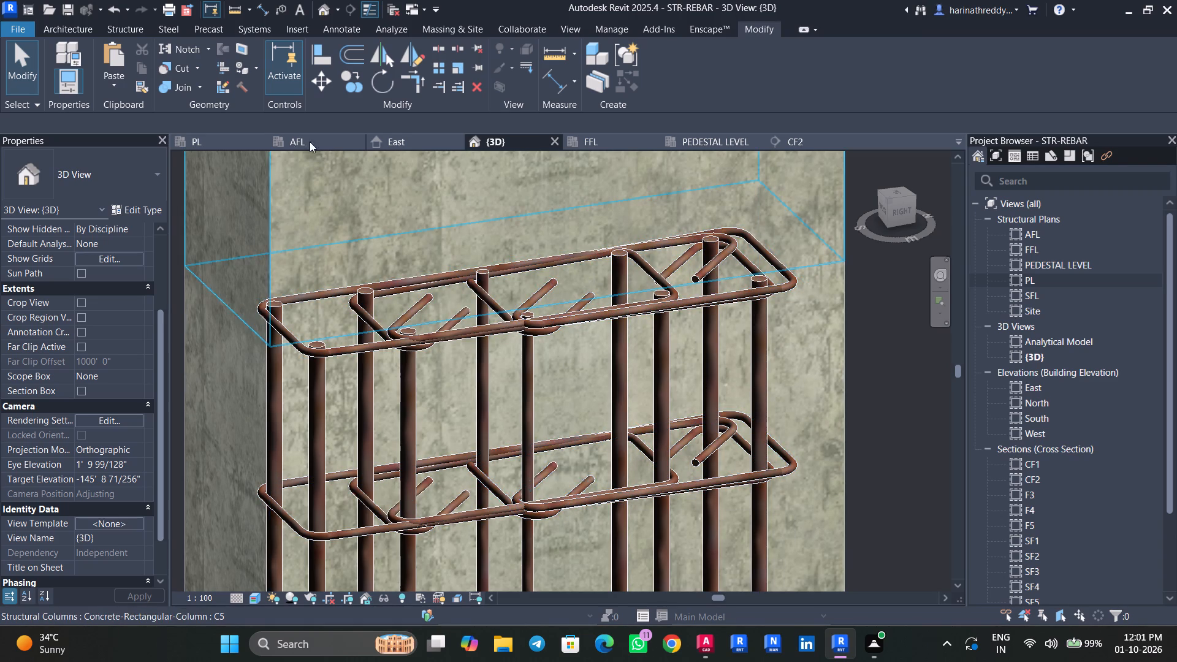
# Check the view visibility states of column C5's nested H8 stirrups in the PL plan.
pyautogui.click(213, 146)
pyautogui.press('Escape')
pyautogui.press('Escape')
pyautogui.click(609, 386)
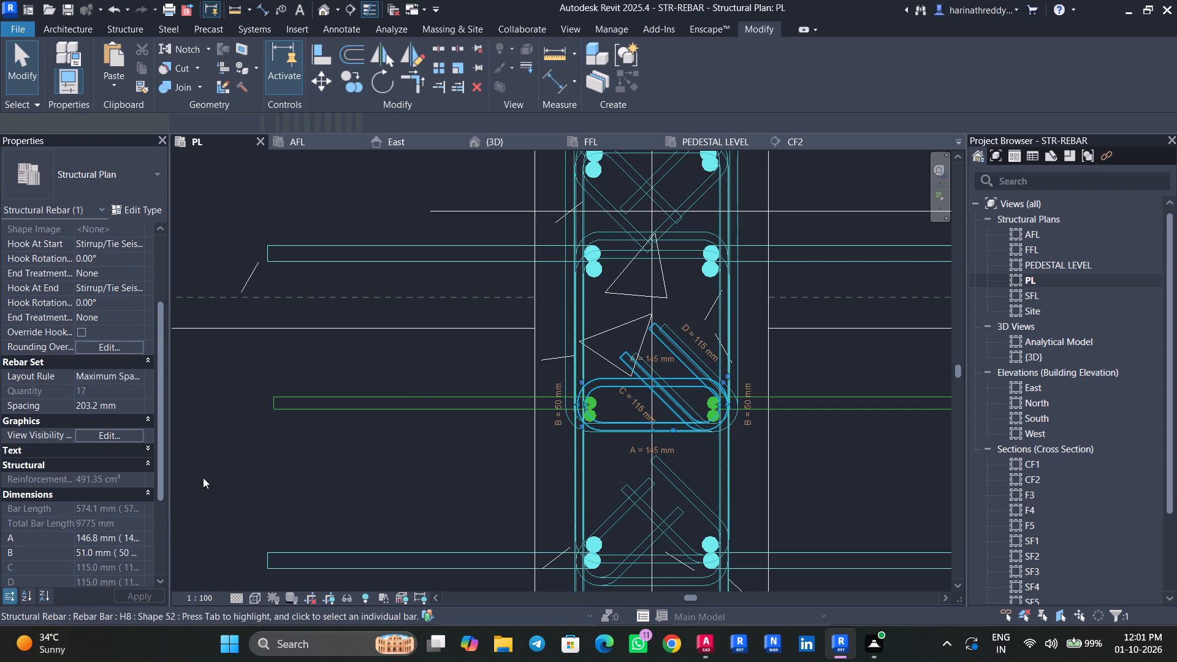
pyautogui.click(124, 436)
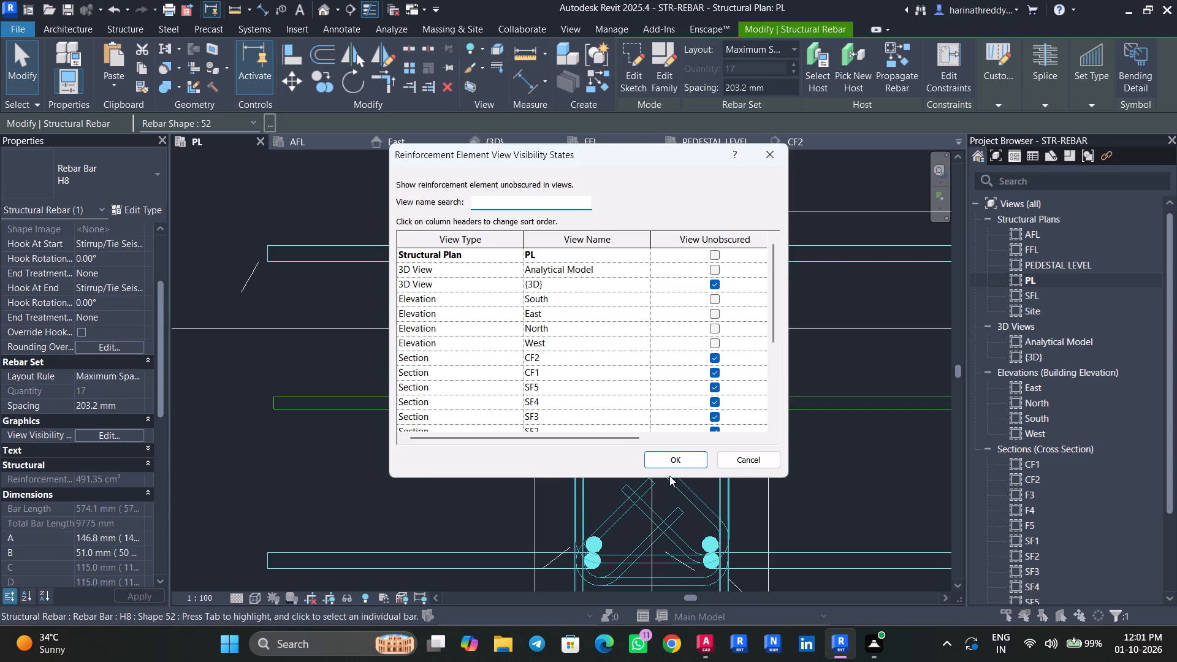
pyautogui.click(671, 458)
pyautogui.press('Escape')
pyautogui.press('Escape')
pyautogui.scroll(4, 648, 378)
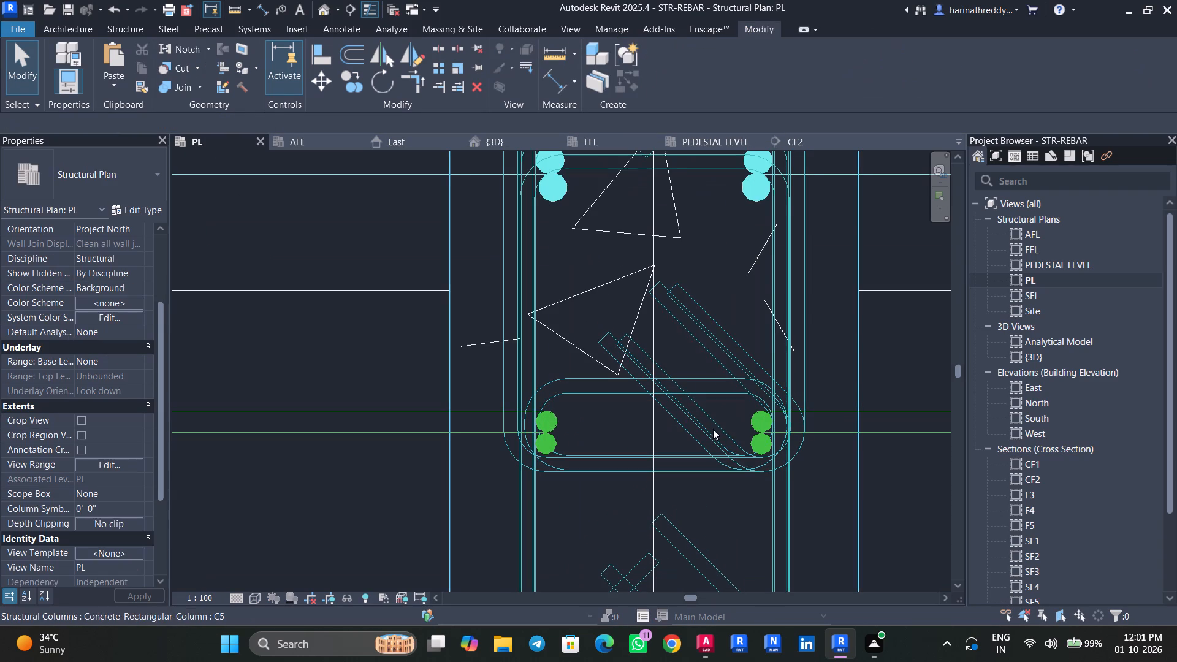
pyautogui.click(714, 430)
pyautogui.click(125, 437)
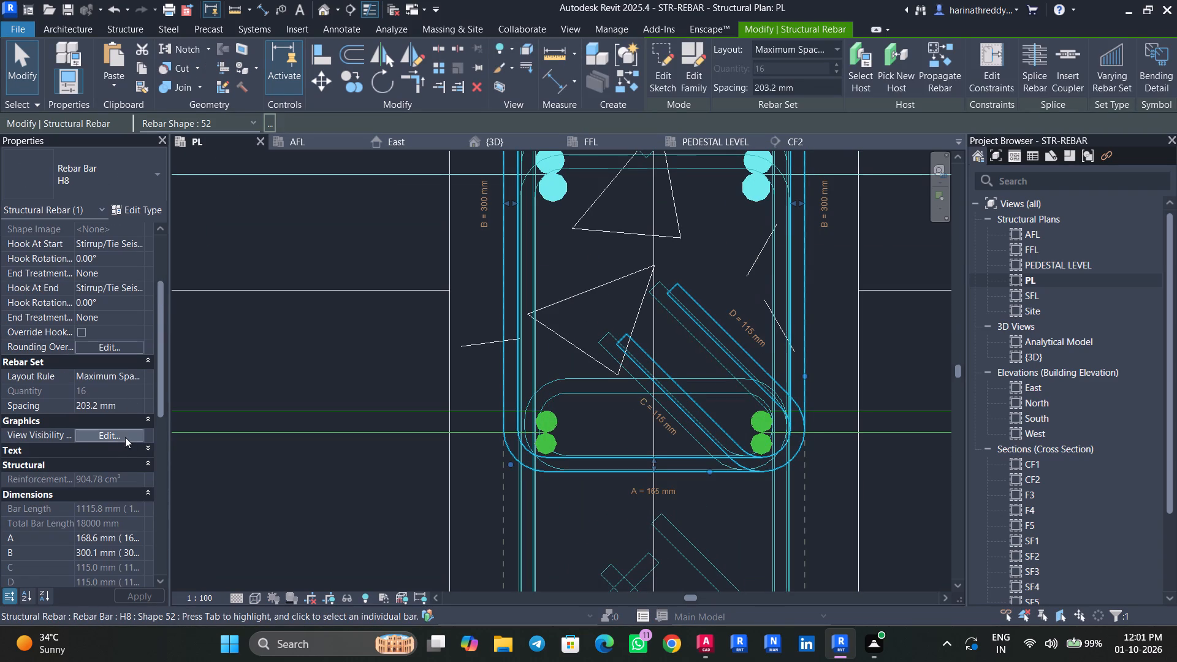
pyautogui.click(657, 458)
pyautogui.press('Escape')
pyautogui.press('Escape')
pyautogui.click(609, 346)
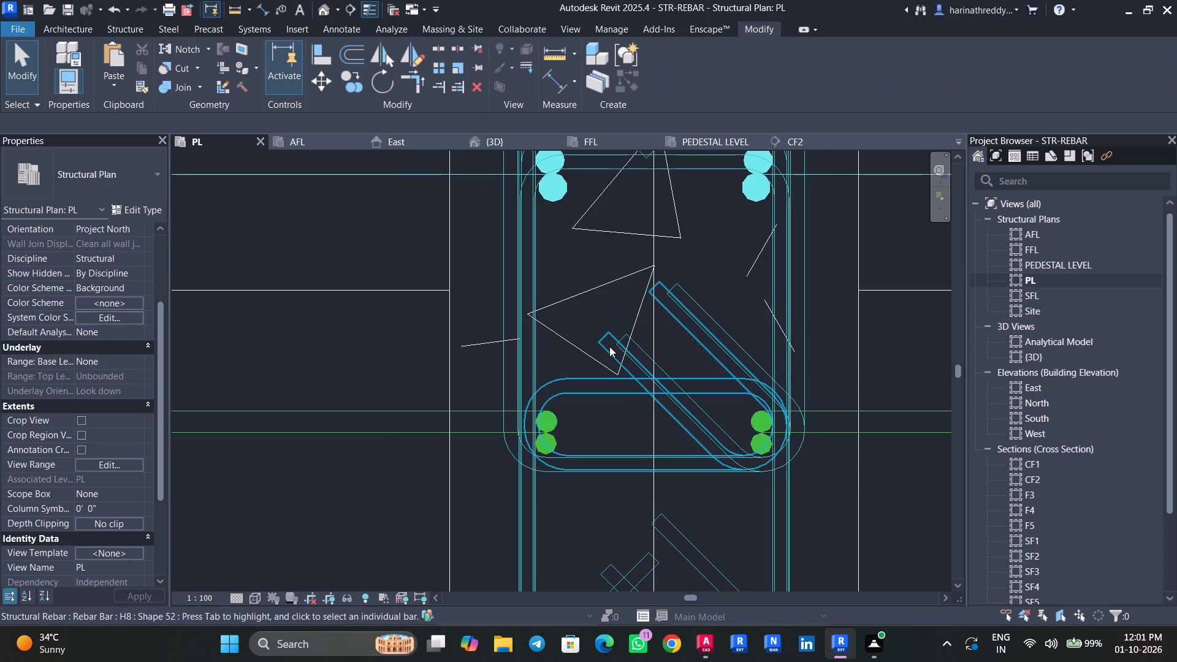
pyautogui.click(110, 435)
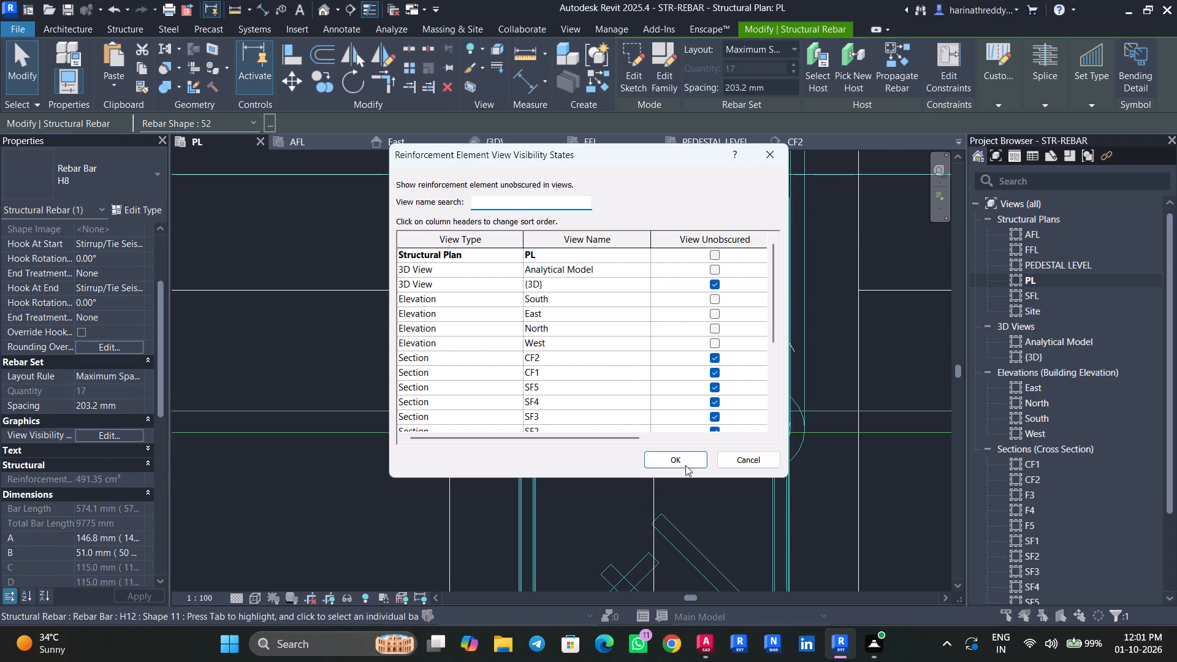
pyautogui.click(676, 463)
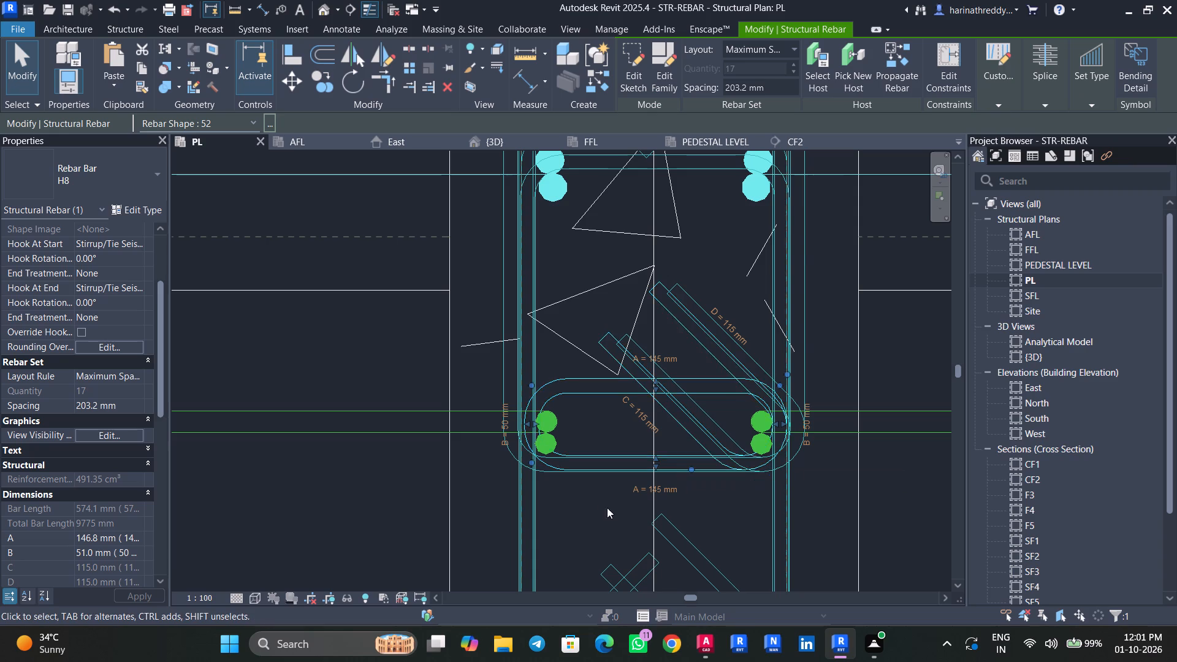
pyautogui.scroll(-8, 597, 504)
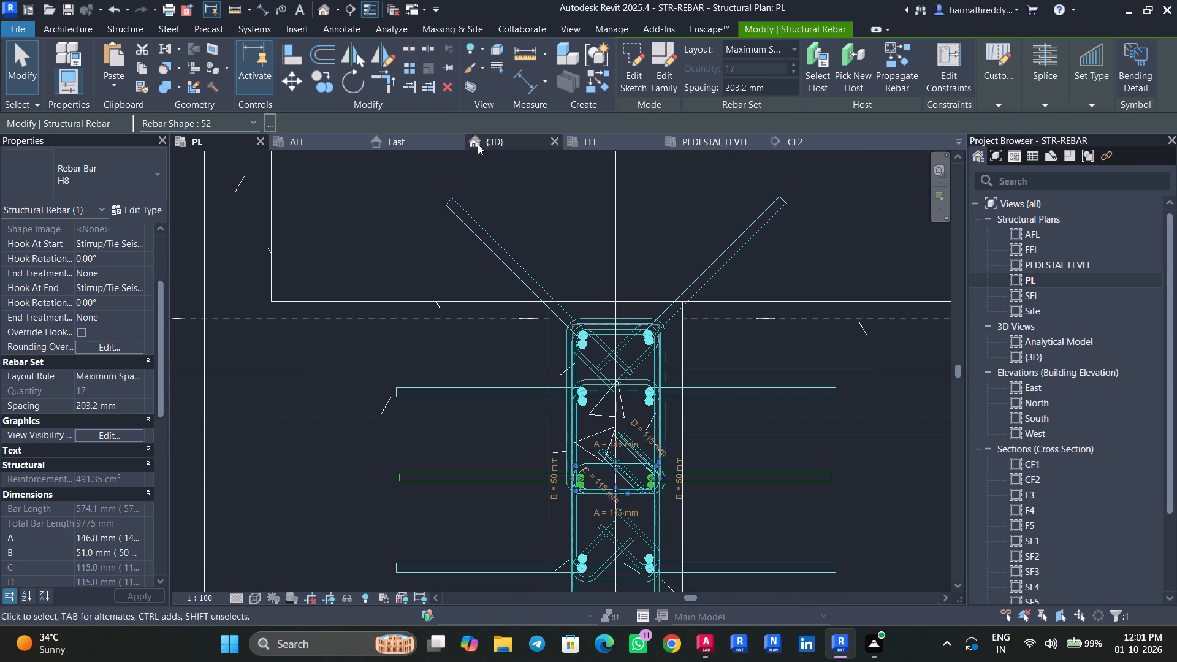
# Examine column C5's H8 stirrups in the {3D} view, from the top of the cage down to the lower cage.
pyautogui.click(478, 144)
pyautogui.keyDown('shift'); pyautogui.moveTo(625, 416); pyautogui.dragTo(606, 433, button='middle'); pyautogui.keyUp('shift')
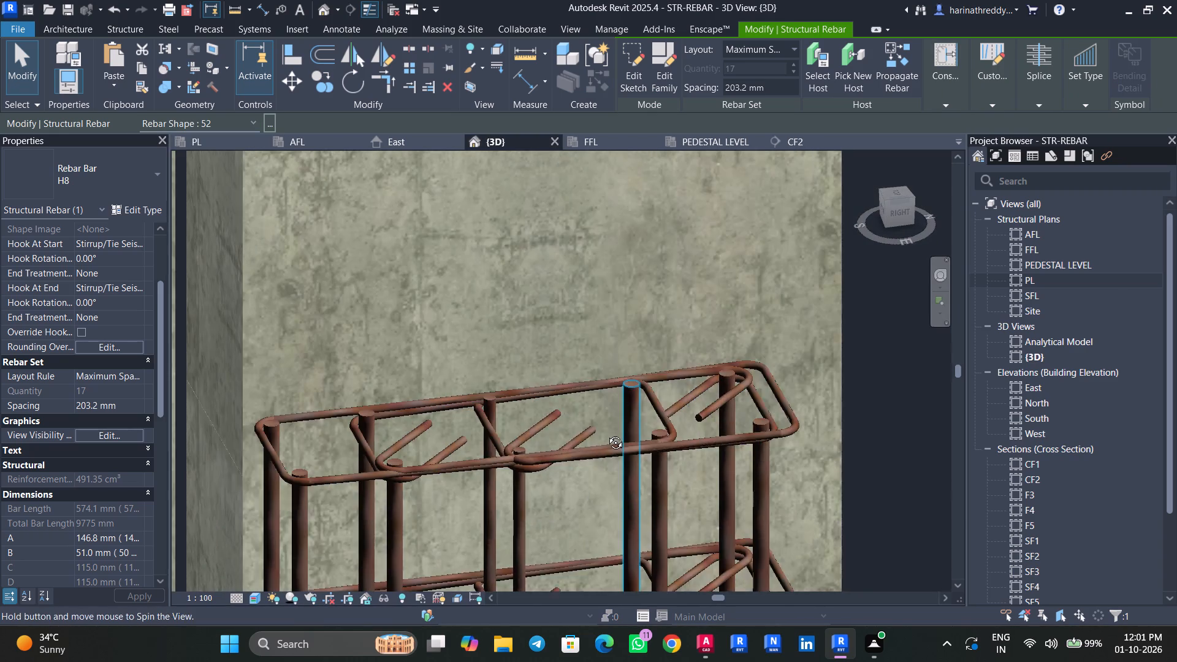
pyautogui.keyDown('shift'); pyautogui.moveTo(606, 433); pyautogui.dragTo(604, 438, button='middle'); pyautogui.keyUp('shift')
pyautogui.press('Escape')
pyautogui.press('Escape')
pyautogui.click(497, 472)
pyautogui.press('Escape')
pyautogui.press('Escape')
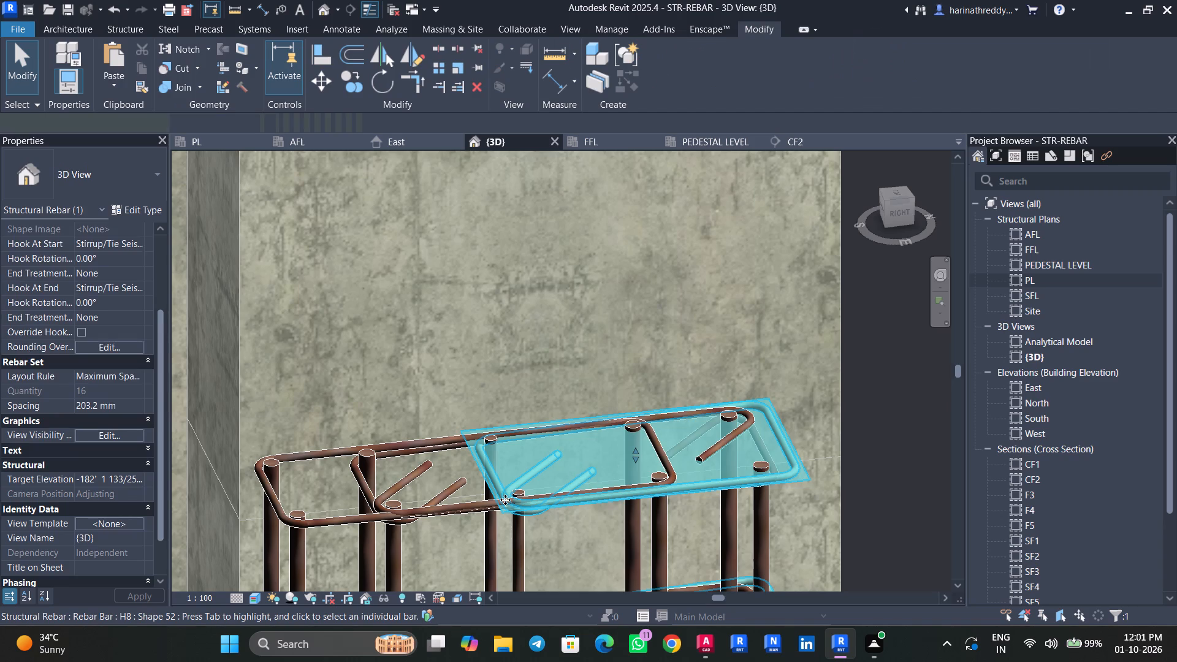
pyautogui.moveTo(536, 536); pyautogui.dragTo(497, 277, button='middle')
pyautogui.scroll(-5, 501, 302)
pyautogui.moveTo(528, 444); pyautogui.dragTo(587, 119, button='middle')
pyautogui.moveTo(641, 422); pyautogui.dragTo(667, 304, button='middle')
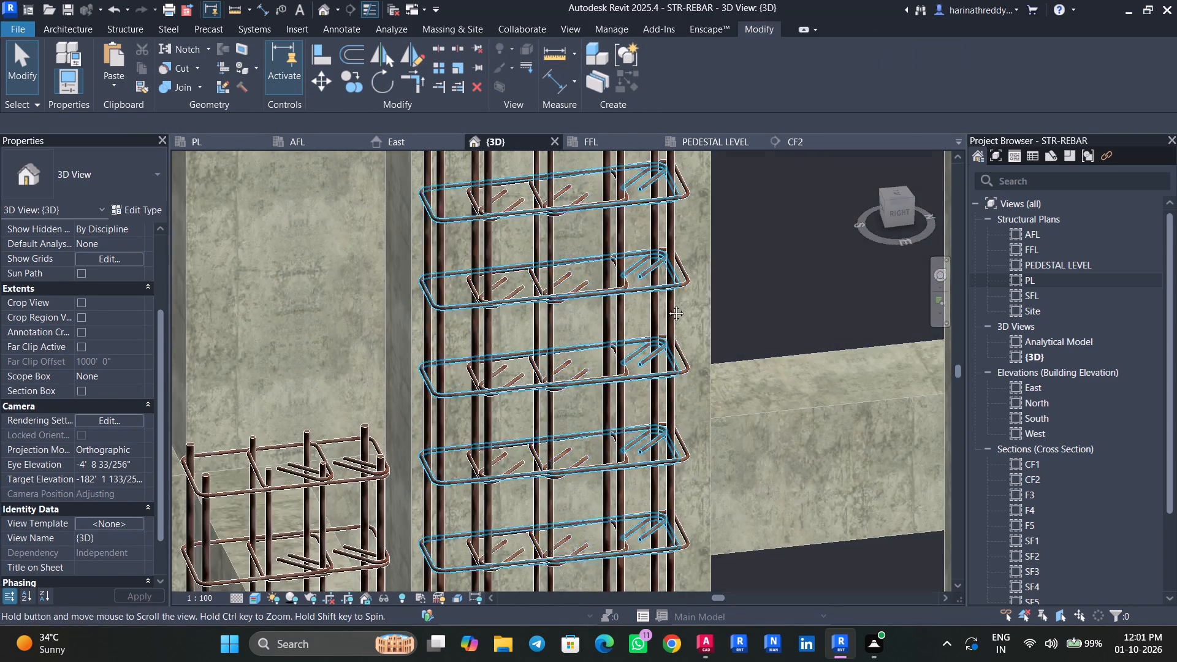
pyautogui.moveTo(667, 304); pyautogui.dragTo(698, 143, button='middle')
pyautogui.moveTo(764, 452); pyautogui.dragTo(732, 210, button='middle')
pyautogui.moveTo(593, 476); pyautogui.dragTo(628, 211, button='middle')
pyautogui.moveTo(631, 444); pyautogui.dragTo(631, 212, button='middle')
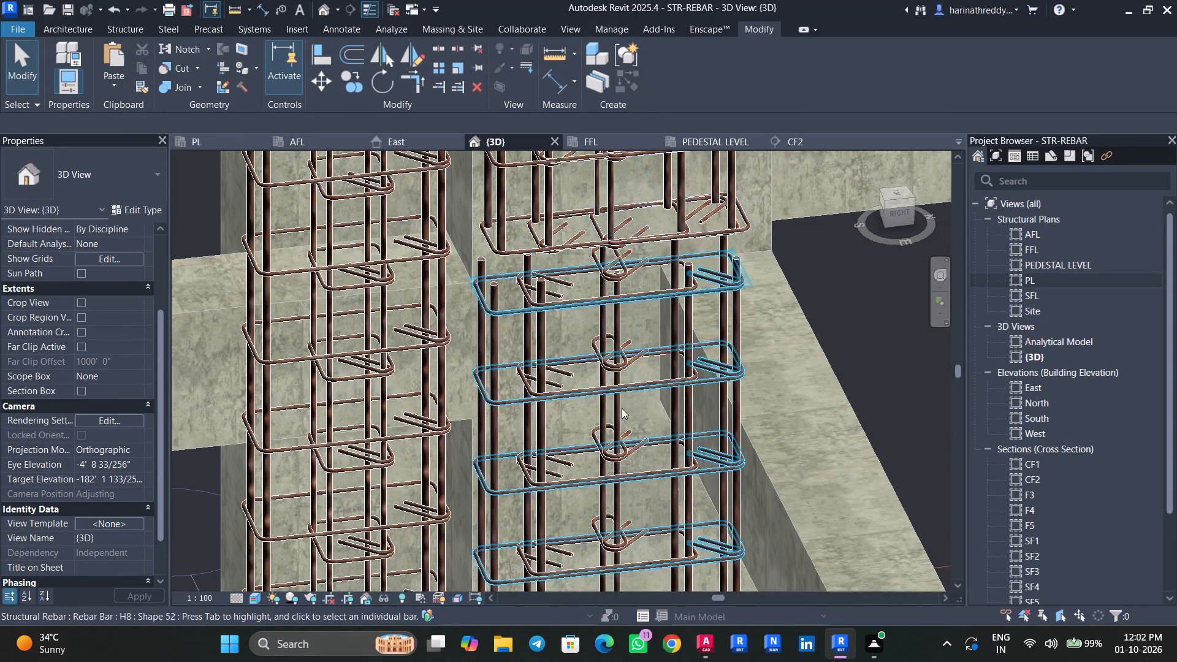
# Compare column C5's small middle stirrups in the lower cage with the upper cage's stirrups from the lap to the top in {3D}.
pyautogui.click(617, 359)
pyautogui.moveTo(650, 273); pyautogui.dragTo(620, 266, button='middle')
pyautogui.moveTo(627, 272); pyautogui.dragTo(597, 491, button='middle')
pyautogui.keyDown('shift'); pyautogui.scroll(1, 596, 488); pyautogui.keyUp('shift')
pyautogui.keyDown('shift'); pyautogui.moveTo(596, 488); pyautogui.dragTo(641, 504, button='middle'); pyautogui.keyUp('shift')
pyautogui.moveTo(630, 460); pyautogui.dragTo(629, 523, button='middle')
pyautogui.scroll(3, 604, 518)
pyautogui.press('Escape')
pyautogui.press('Escape')
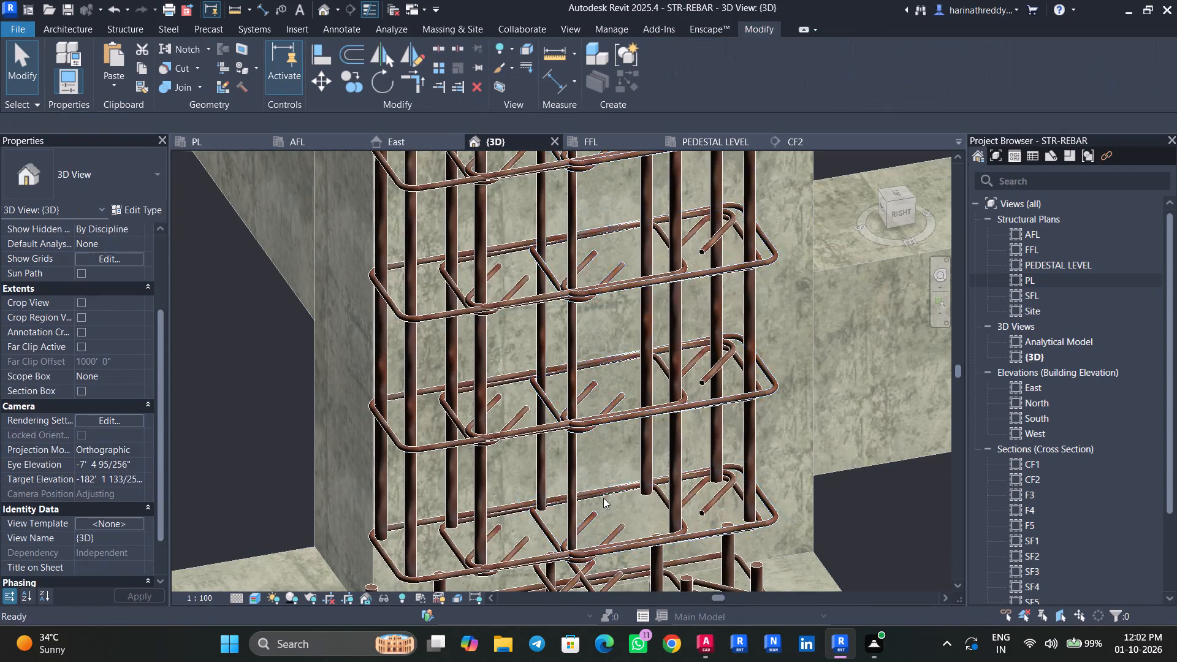
pyautogui.scroll(-7, 601, 496)
pyautogui.moveTo(590, 295); pyautogui.dragTo(591, 582, button='middle')
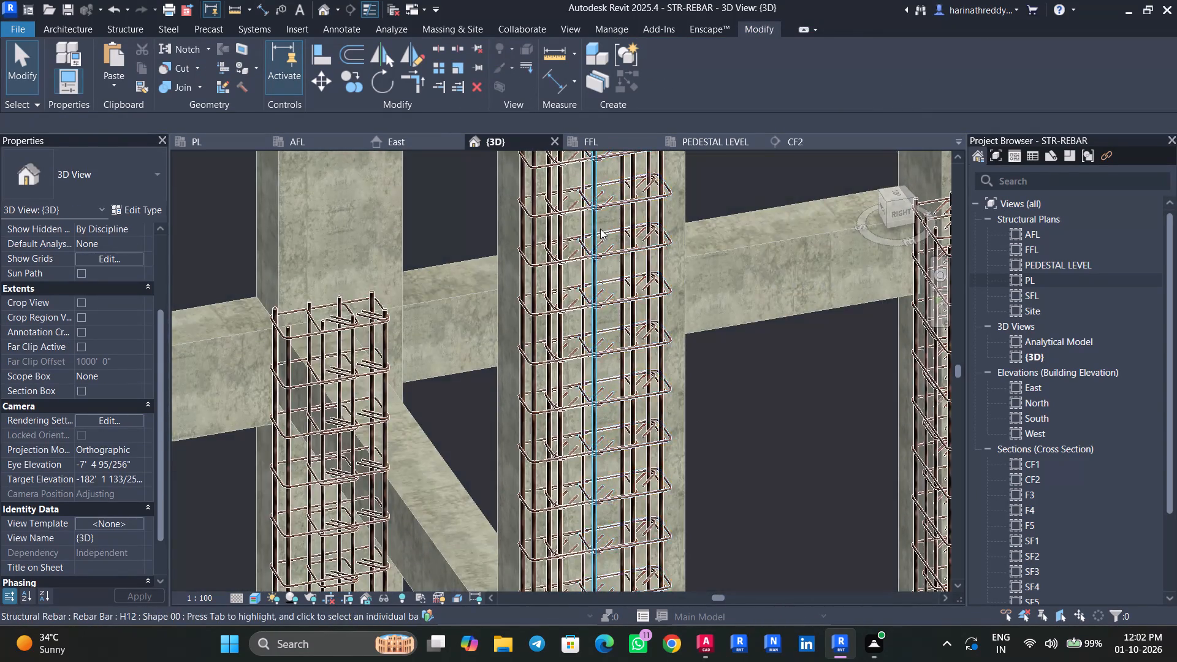
pyautogui.moveTo(601, 235); pyautogui.dragTo(600, 520, button='middle')
pyautogui.scroll(7, 595, 317)
pyautogui.scroll(-1, 595, 324)
pyautogui.scroll(2, 595, 324)
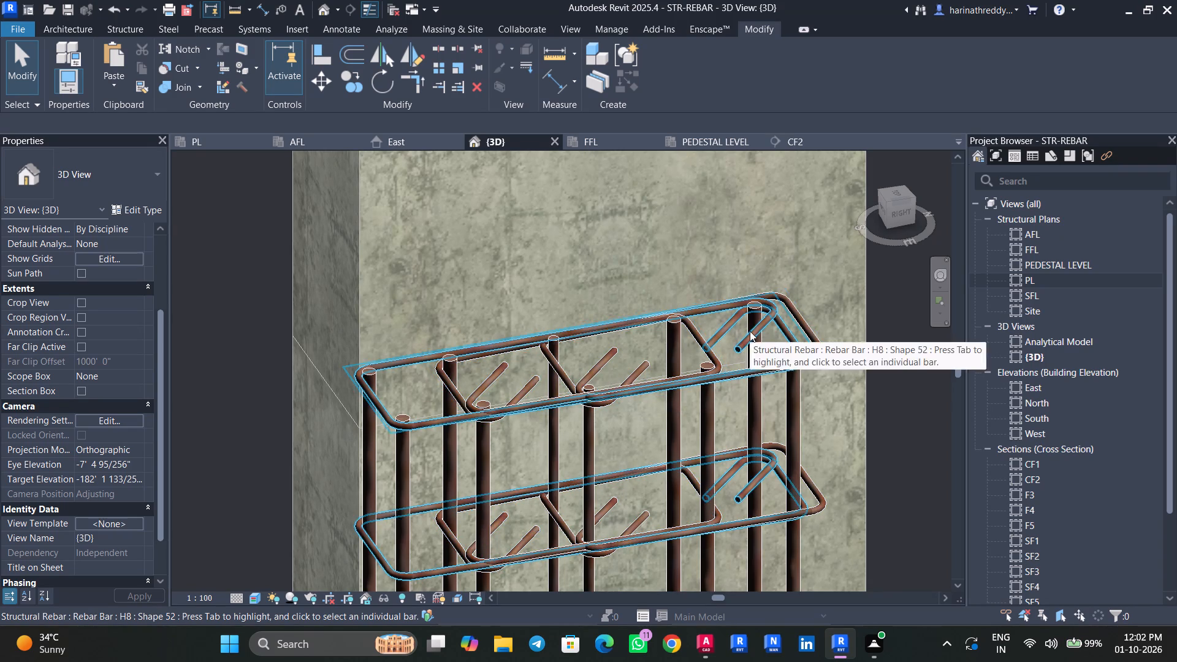
# Recheck the view visibility states of the small H8 stirrup around column C5's middle bars in the PL plan.
pyautogui.click(229, 140)
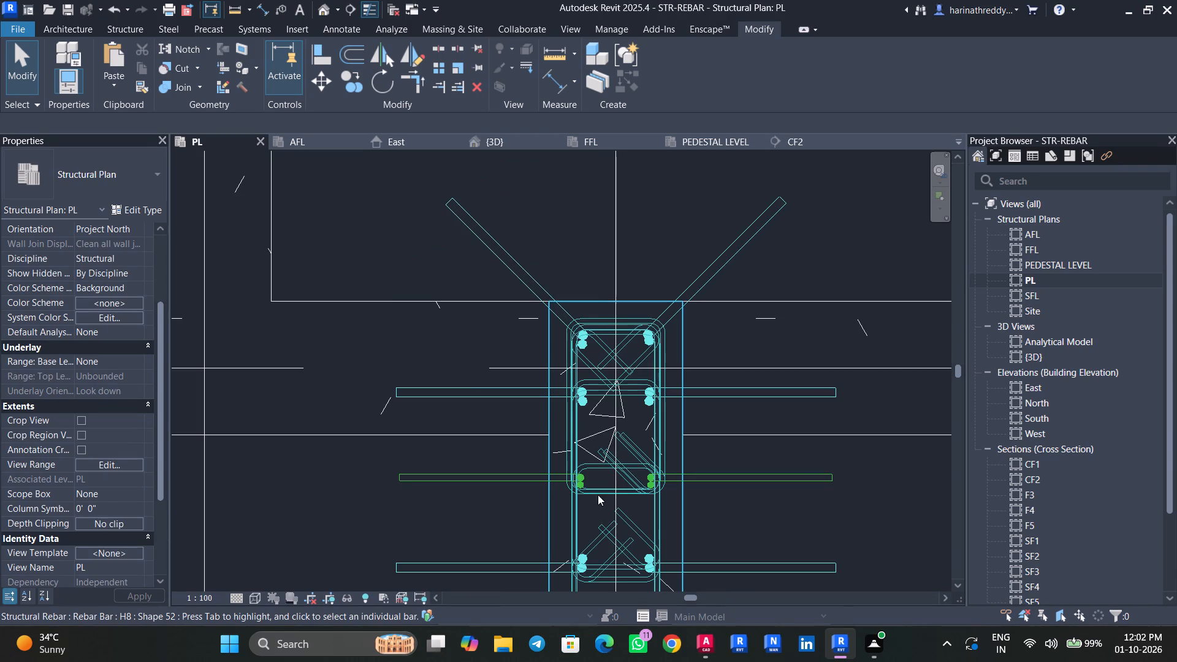
pyautogui.scroll(3, 604, 466)
pyautogui.click(606, 465)
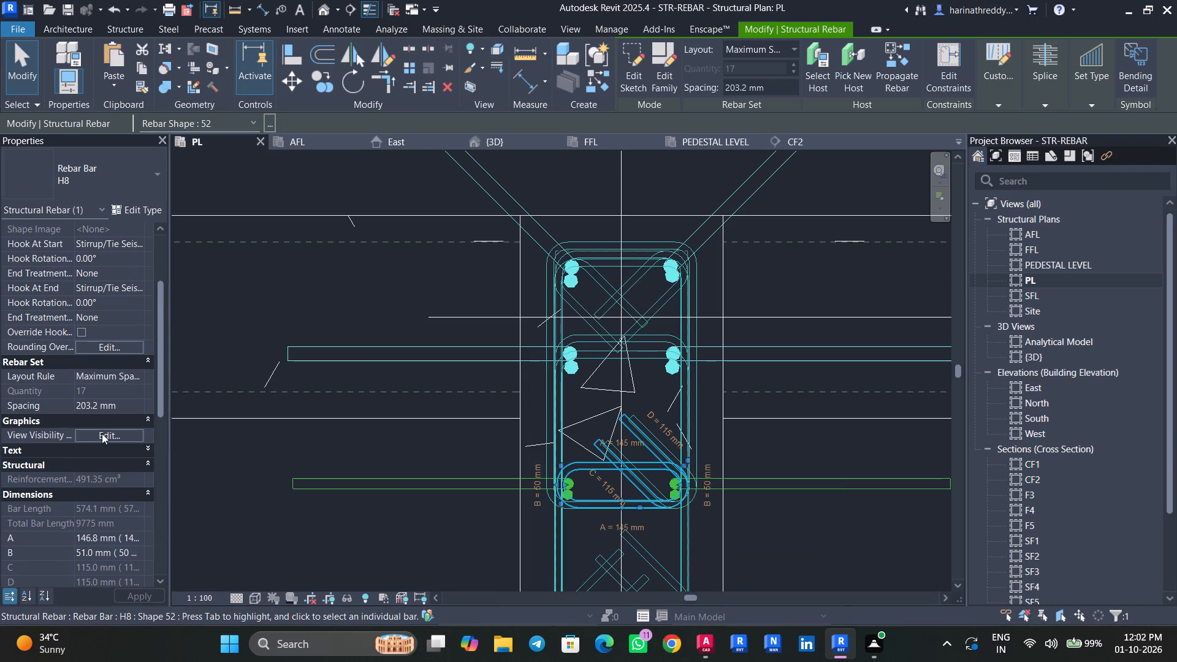
pyautogui.click(102, 432)
pyautogui.click(727, 449)
pyautogui.click(724, 461)
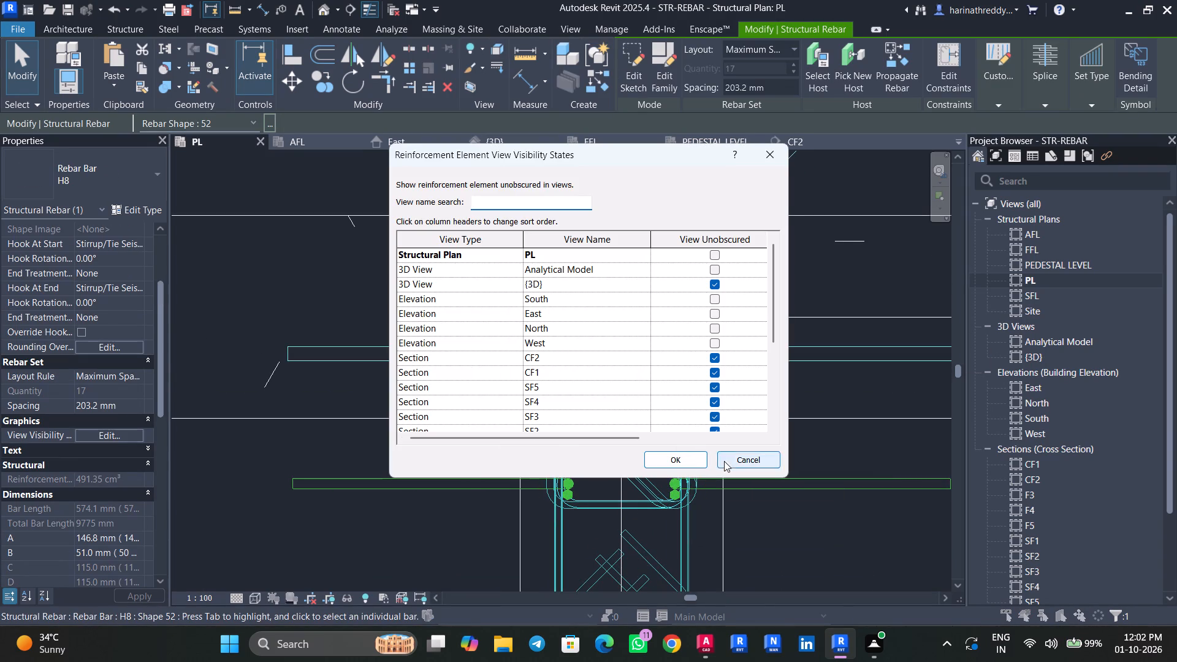
pyautogui.press('Escape')
# Shrink column C5's 300 mm H8 stirrup in the PL plan to about 50 mm, enclosing only the middle H12 bars.
pyautogui.scroll(3, 651, 435)
pyautogui.click(651, 435)
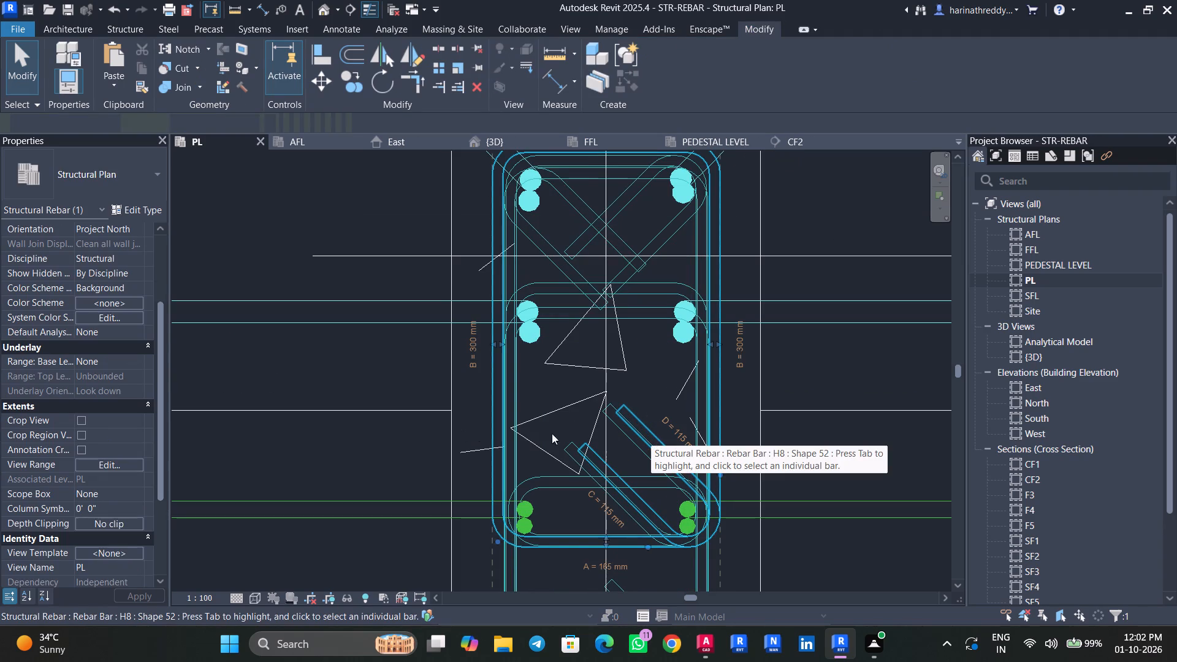
pyautogui.scroll(-2, 595, 411)
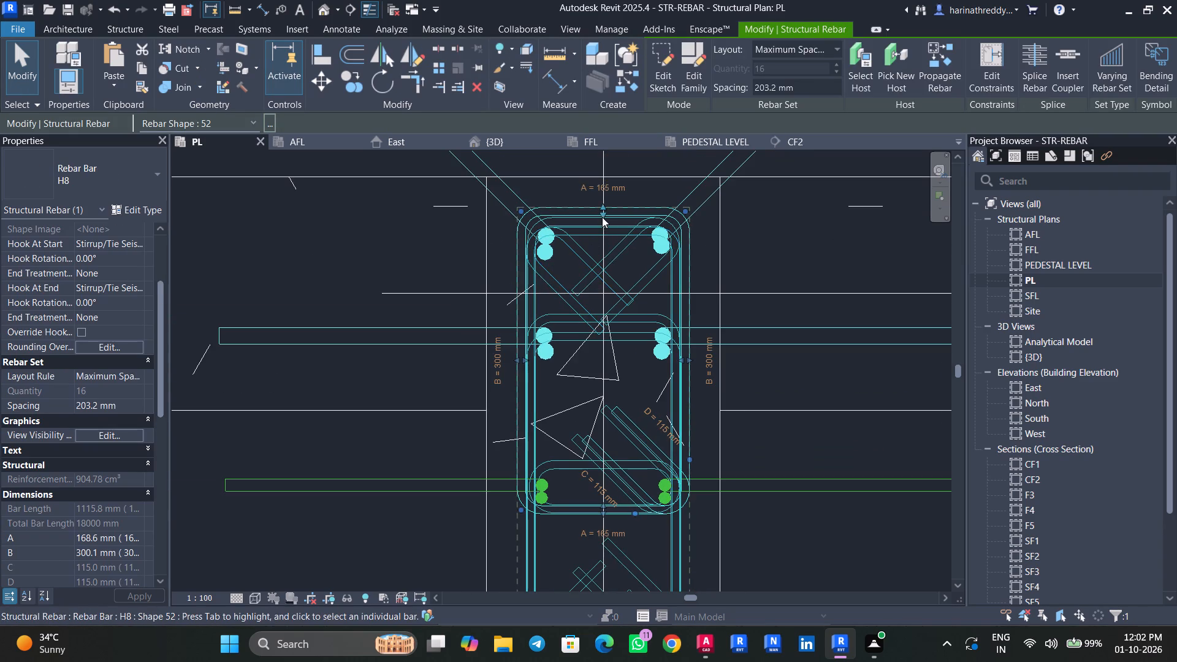
pyautogui.moveTo(602, 217); pyautogui.dragTo(601, 463)
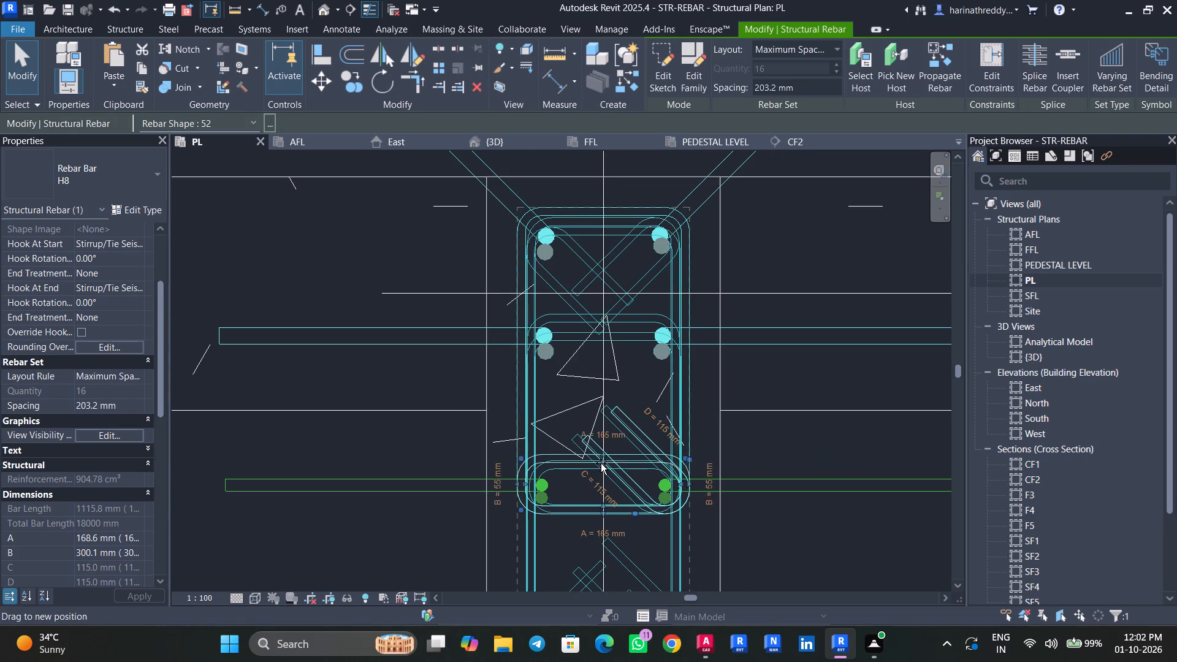
pyautogui.moveTo(601, 463); pyautogui.dragTo(599, 479)
pyautogui.moveTo(603, 216); pyautogui.dragTo(601, 438)
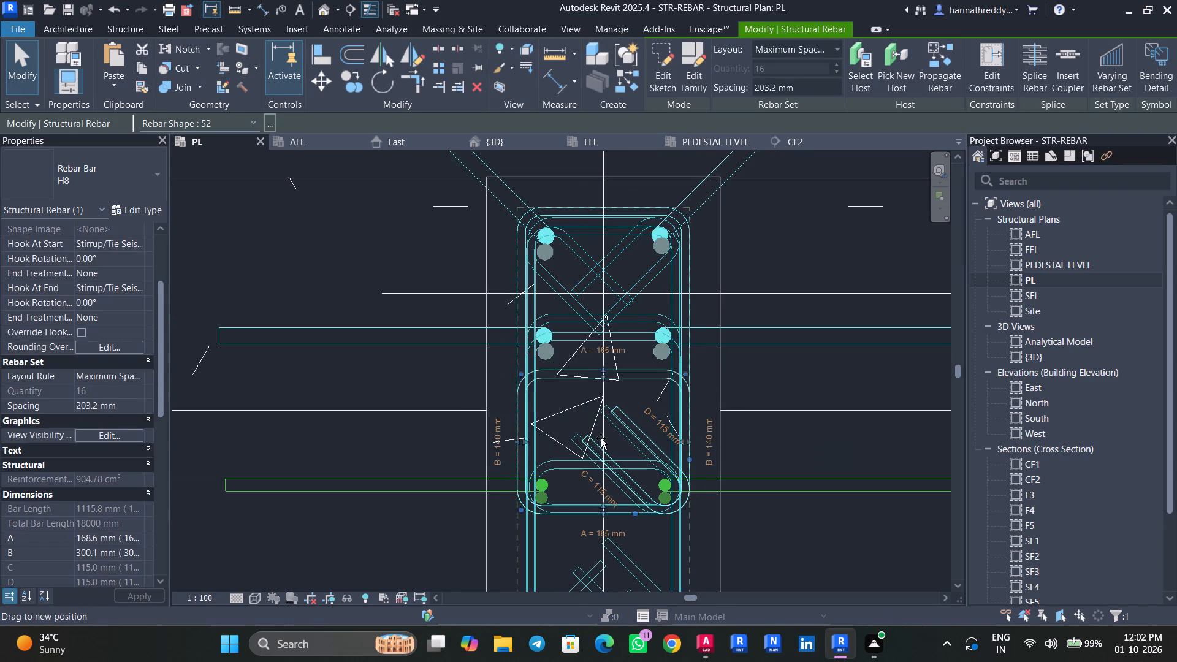
pyautogui.moveTo(601, 438); pyautogui.dragTo(602, 467)
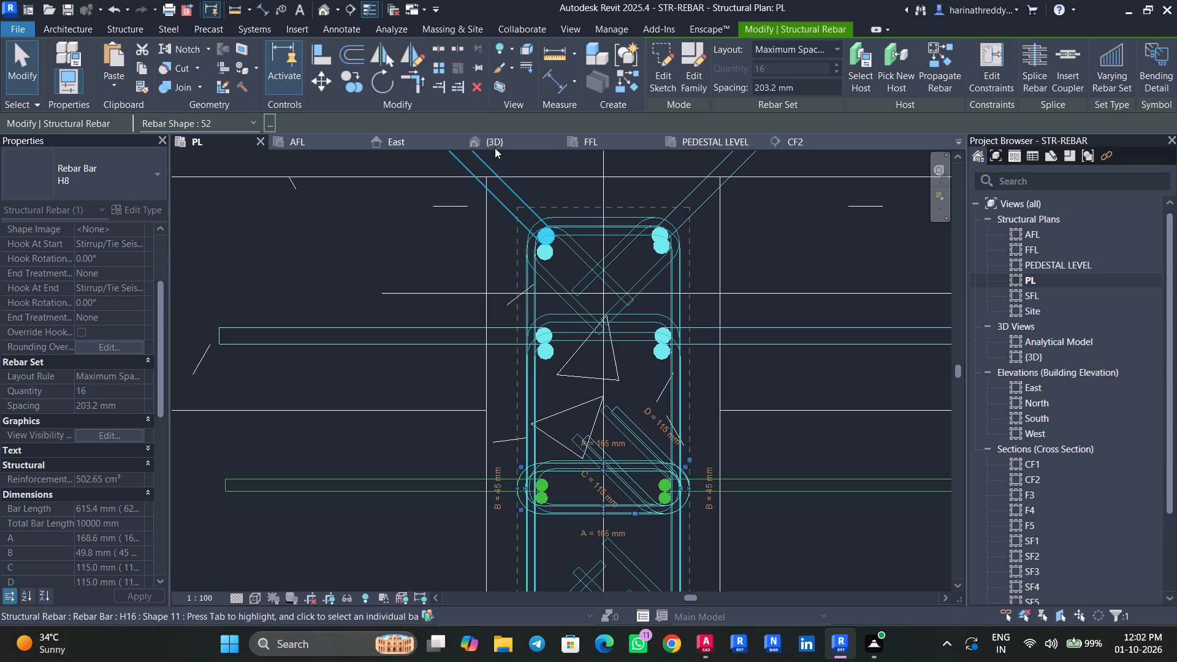
# Examine the resized H8 stirrup set along the height of column C5's cage in the {3D} view.
pyautogui.click(500, 142)
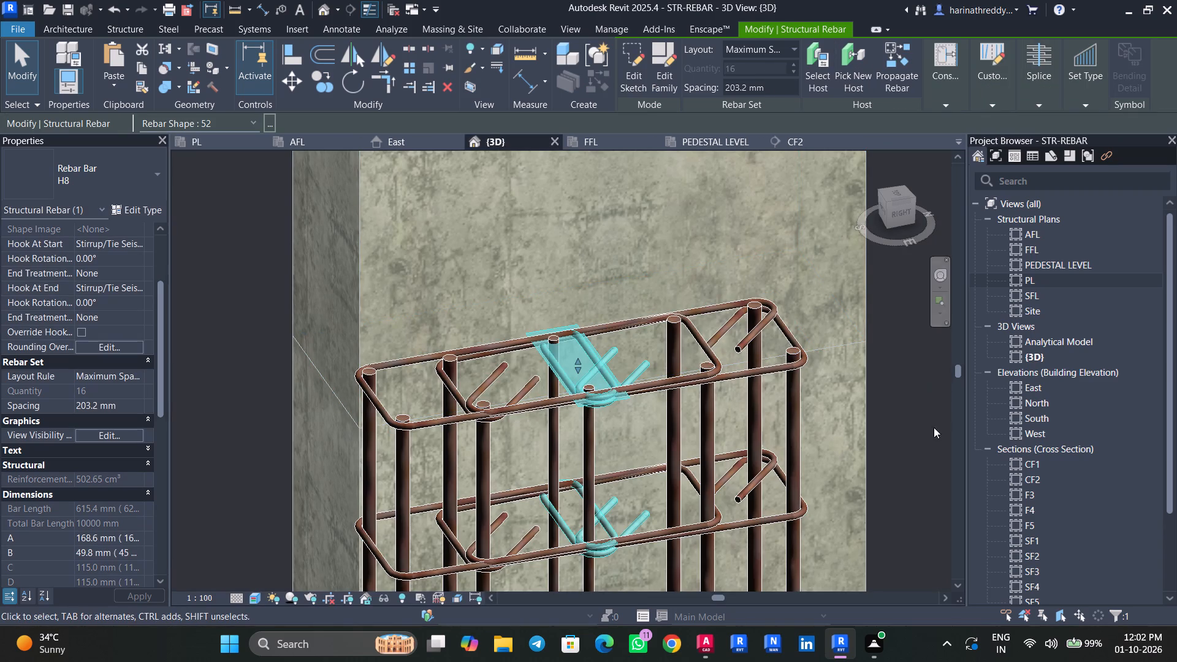
pyautogui.moveTo(636, 452); pyautogui.dragTo(575, 189, button='middle')
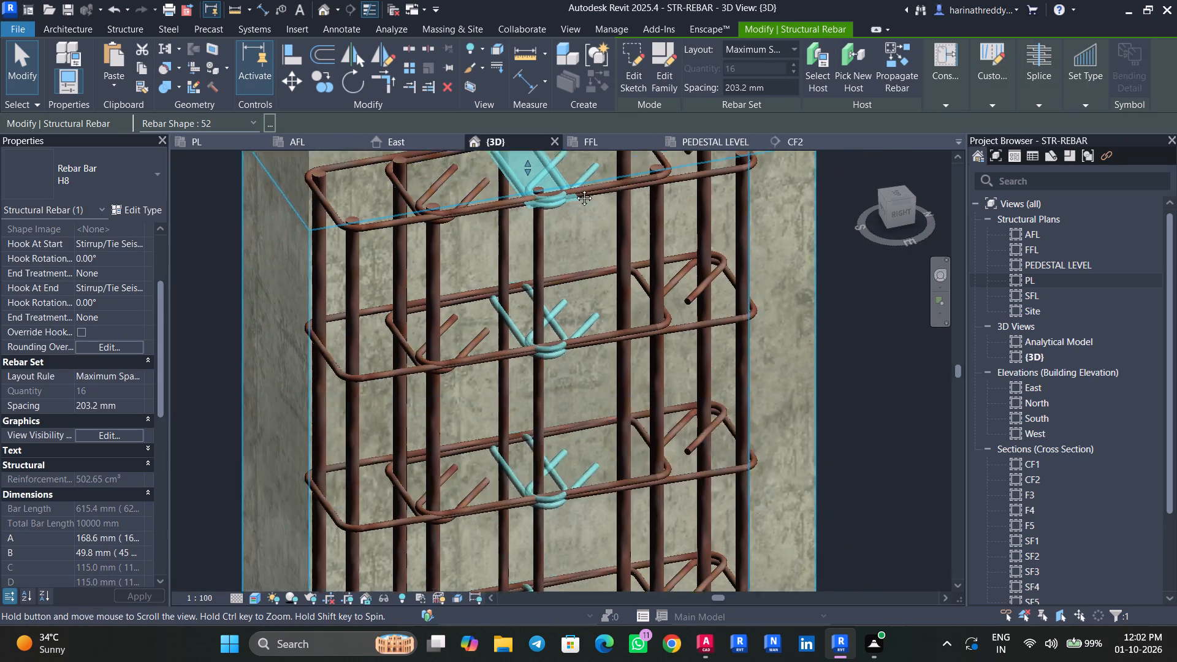
pyautogui.moveTo(575, 189); pyautogui.dragTo(574, 185, button='middle')
pyautogui.press('Escape')
pyautogui.press('Escape')
pyautogui.scroll(-4, 576, 255)
pyautogui.scroll(1, 576, 255)
pyautogui.scroll(-9, 576, 255)
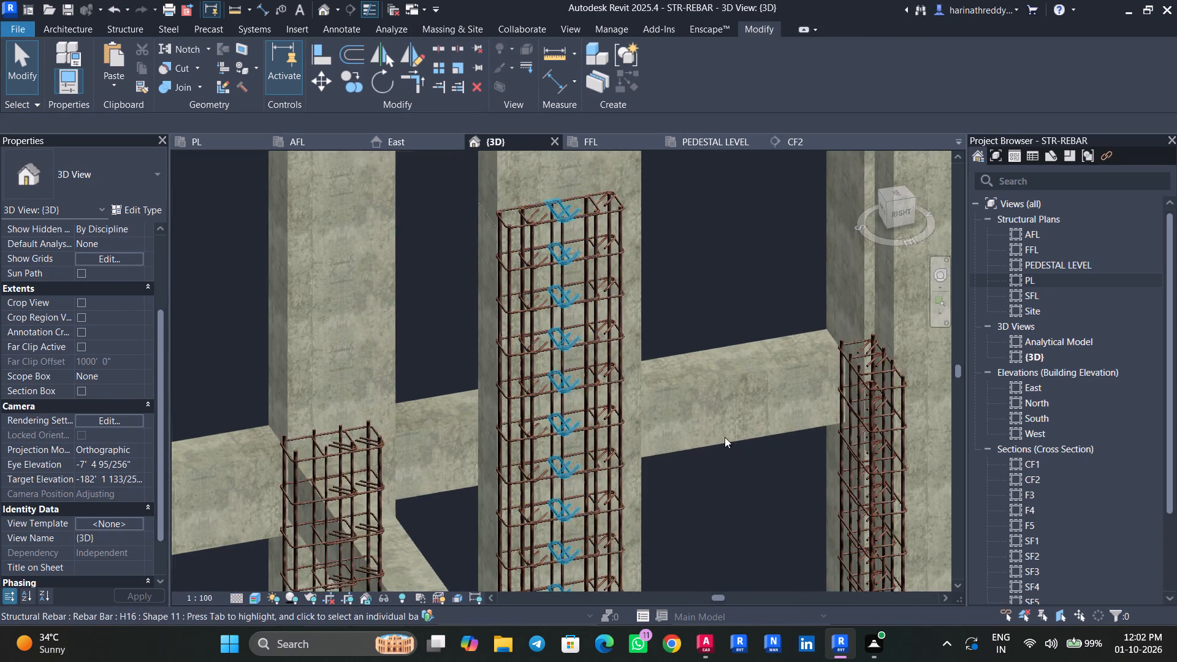
pyautogui.moveTo(712, 473); pyautogui.dragTo(675, 325, button='middle')
# Save the model.
pyautogui.hotkey('ctrl', 's')
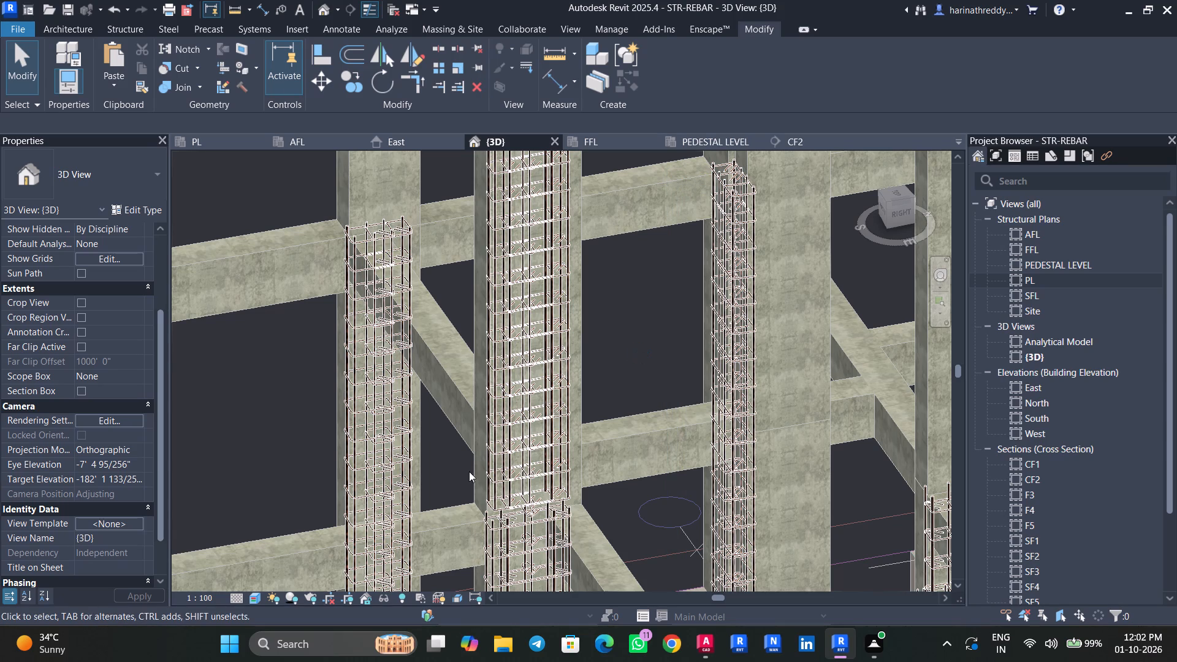
# Extend the lower end of column C5's rear corner H16 bar in {3D} down to just above the lower cage's third stirrup.
pyautogui.scroll(10, 480, 506)
pyautogui.moveTo(460, 490); pyautogui.dragTo(452, 461, button='middle')
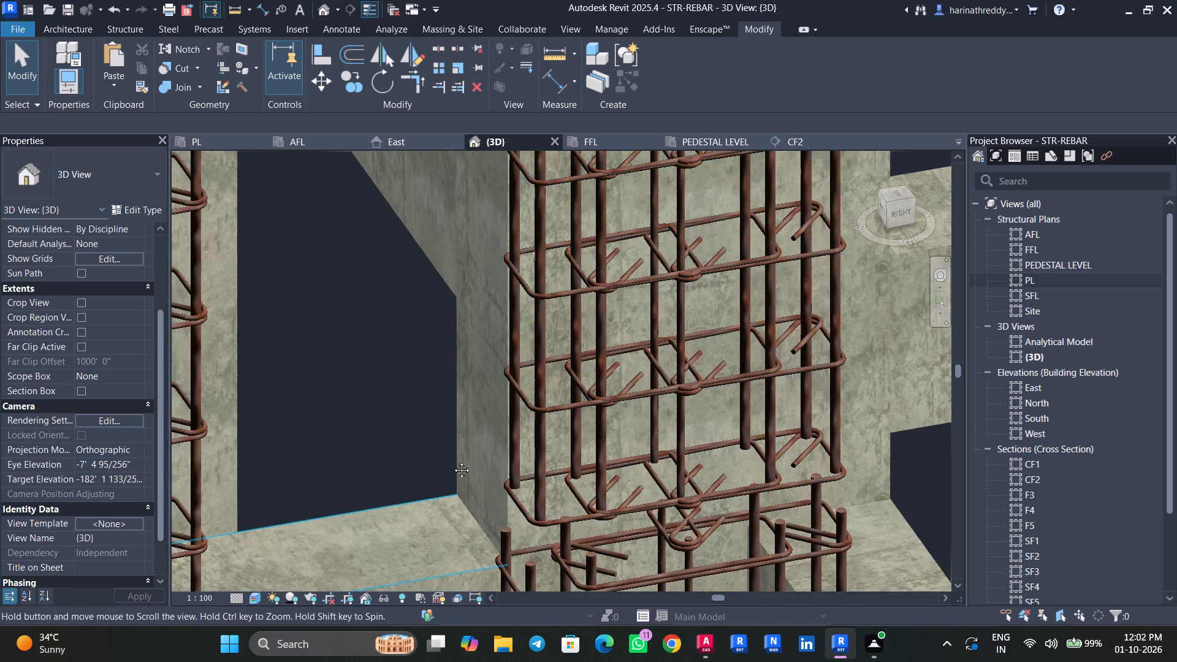
pyautogui.moveTo(452, 461); pyautogui.dragTo(382, 275, button='middle')
pyautogui.click(441, 234)
pyautogui.press('Escape')
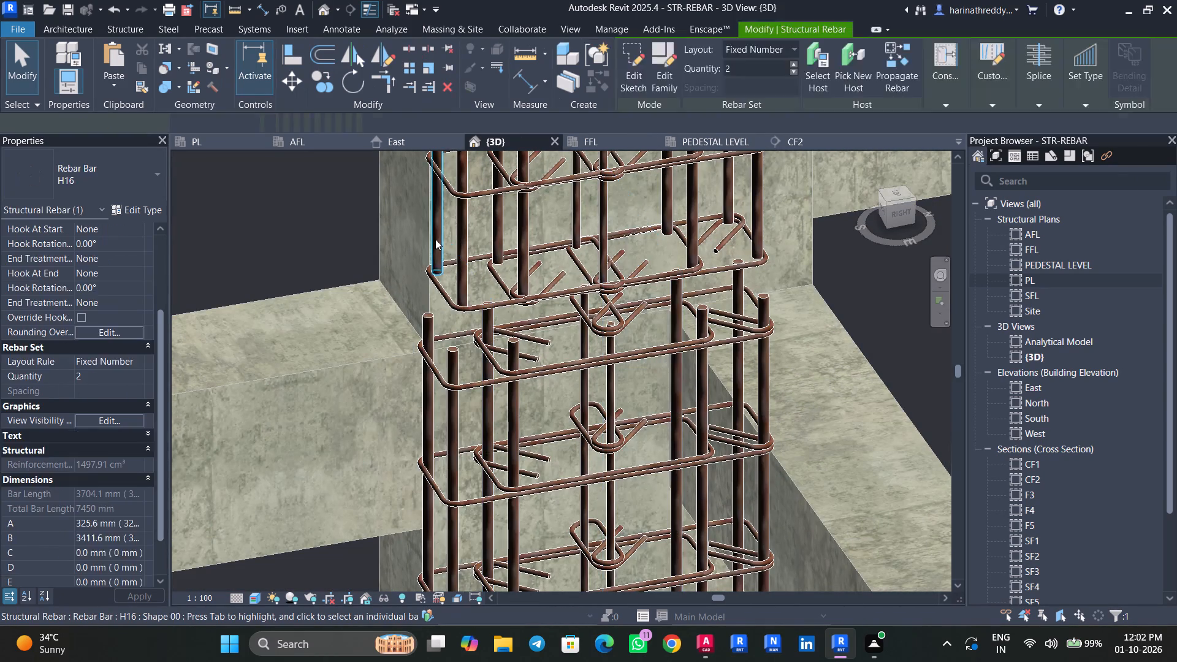
pyautogui.press('Escape')
pyautogui.click(435, 239)
pyautogui.moveTo(435, 276); pyautogui.dragTo(434, 517)
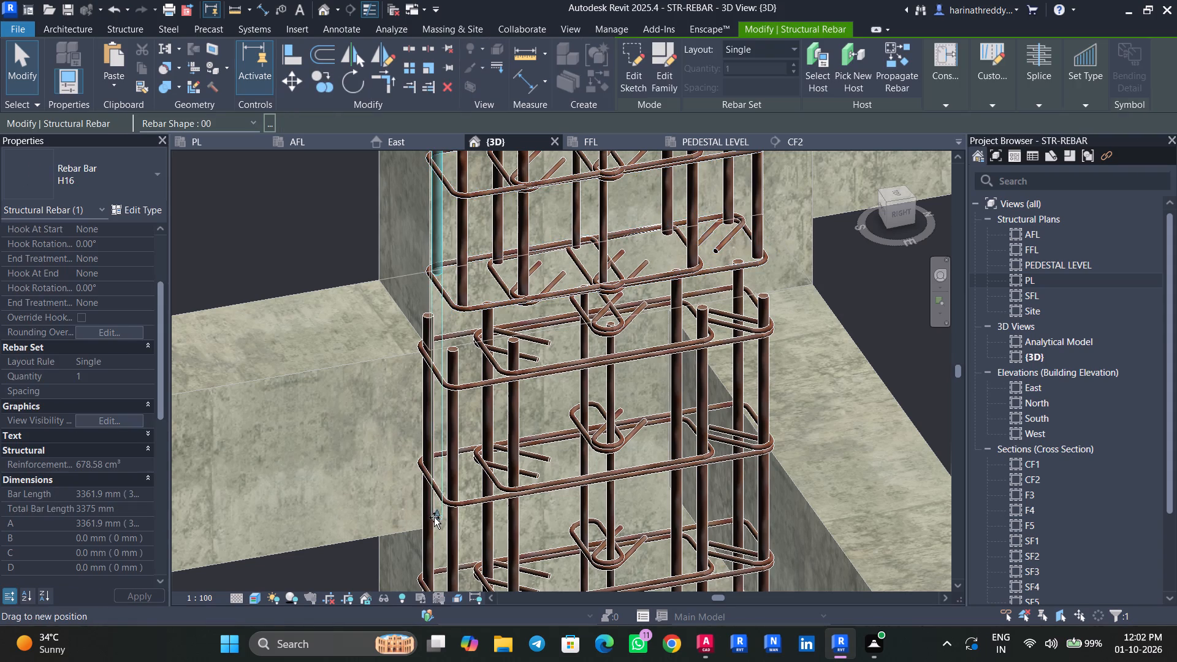
pyautogui.moveTo(434, 517); pyautogui.dragTo(428, 554)
pyautogui.press('Escape')
pyautogui.press('Escape')
# Extend the lower end of column C5's adjacent front corner H16 bar to just below the lower cage's second stirrup.
pyautogui.click(463, 271)
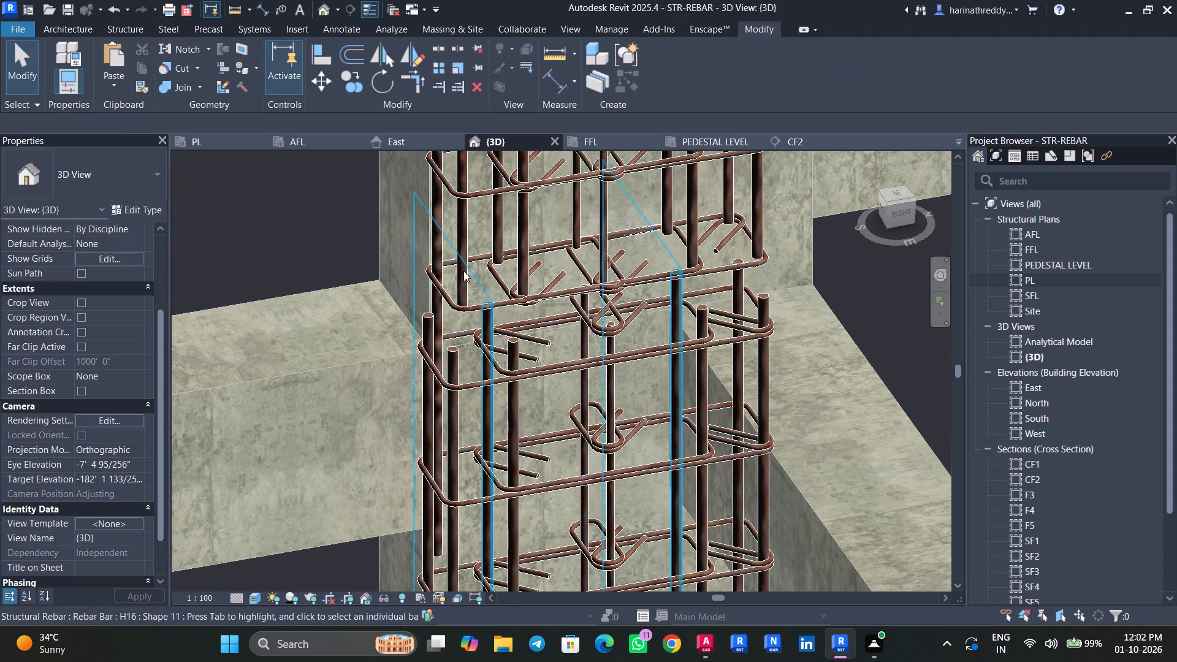
pyautogui.press('Escape')
pyautogui.press('Escape')
pyautogui.click(460, 289)
pyautogui.moveTo(461, 309); pyautogui.dragTo(461, 338)
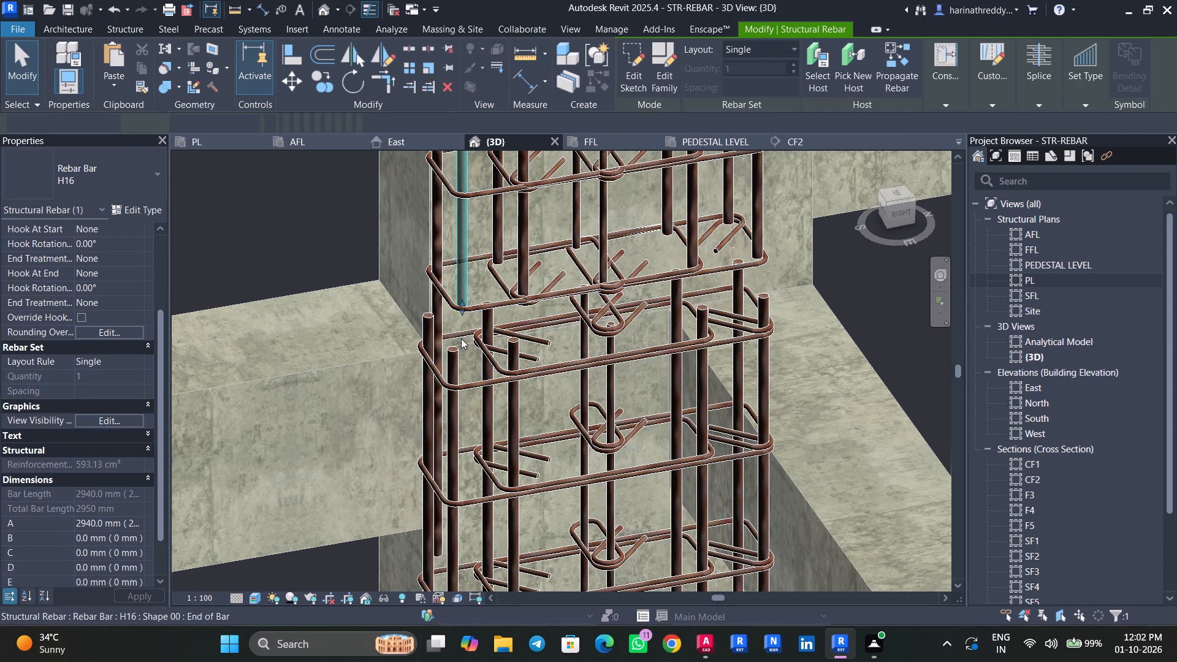
pyautogui.moveTo(461, 338); pyautogui.dragTo(463, 520)
pyautogui.press('Escape')
pyautogui.press('Escape')
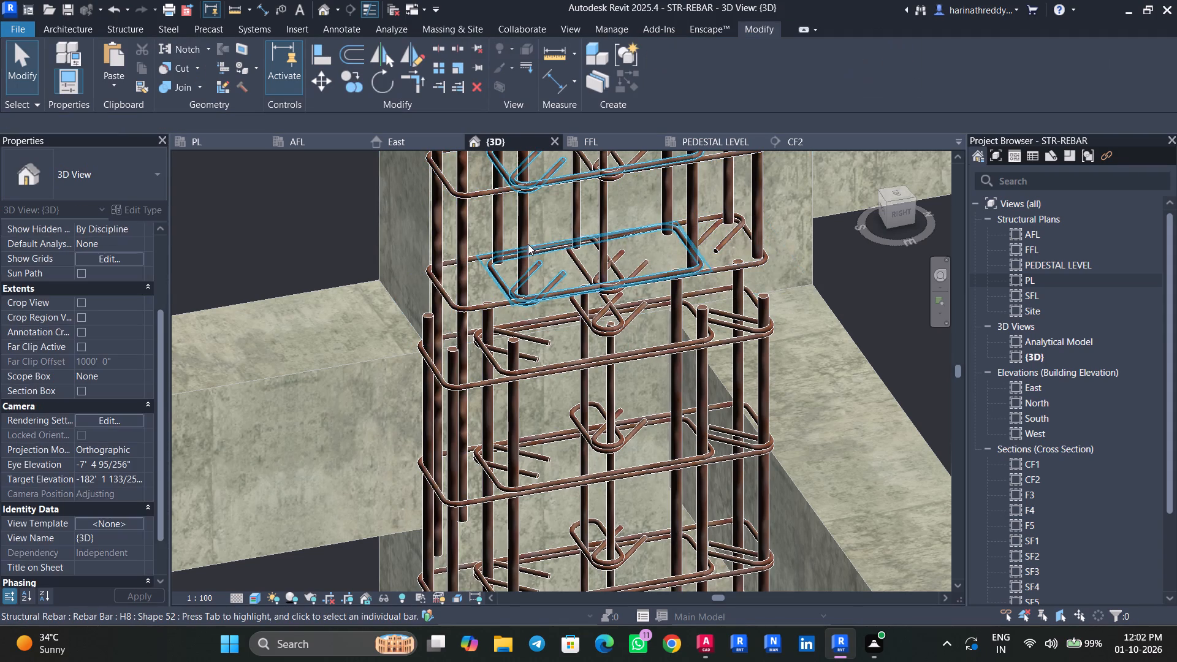
# Extend the next front-face H16 bar of column C5 down into the lower cage, to a length of about 3202 mm.
pyautogui.click(519, 229)
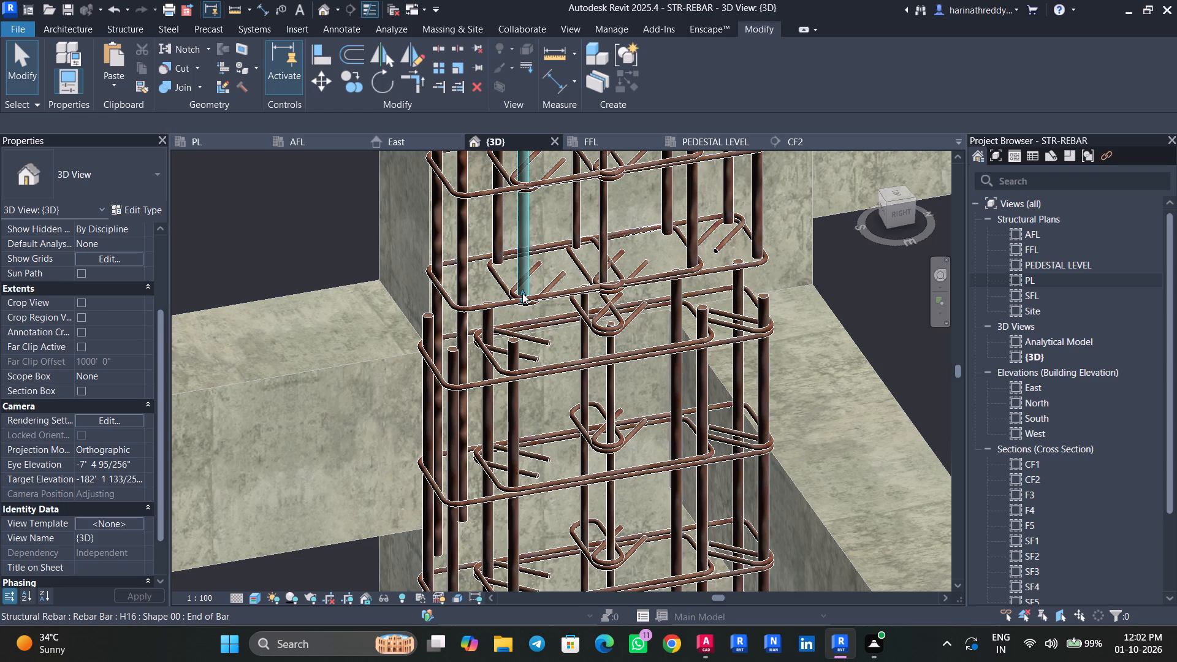
pyautogui.moveTo(523, 300); pyautogui.dragTo(512, 449)
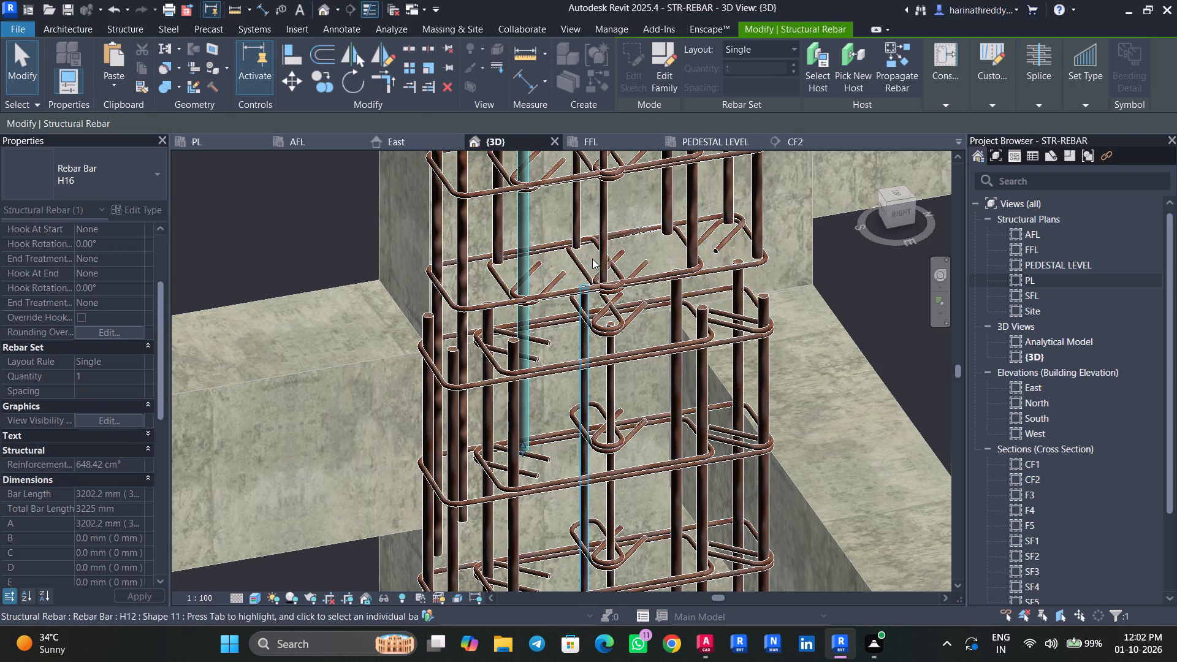
# Extend the lower end of column C5's front-face H12 bar down into the lower cage, to a length of about 3490 mm.
pyautogui.press('Escape')
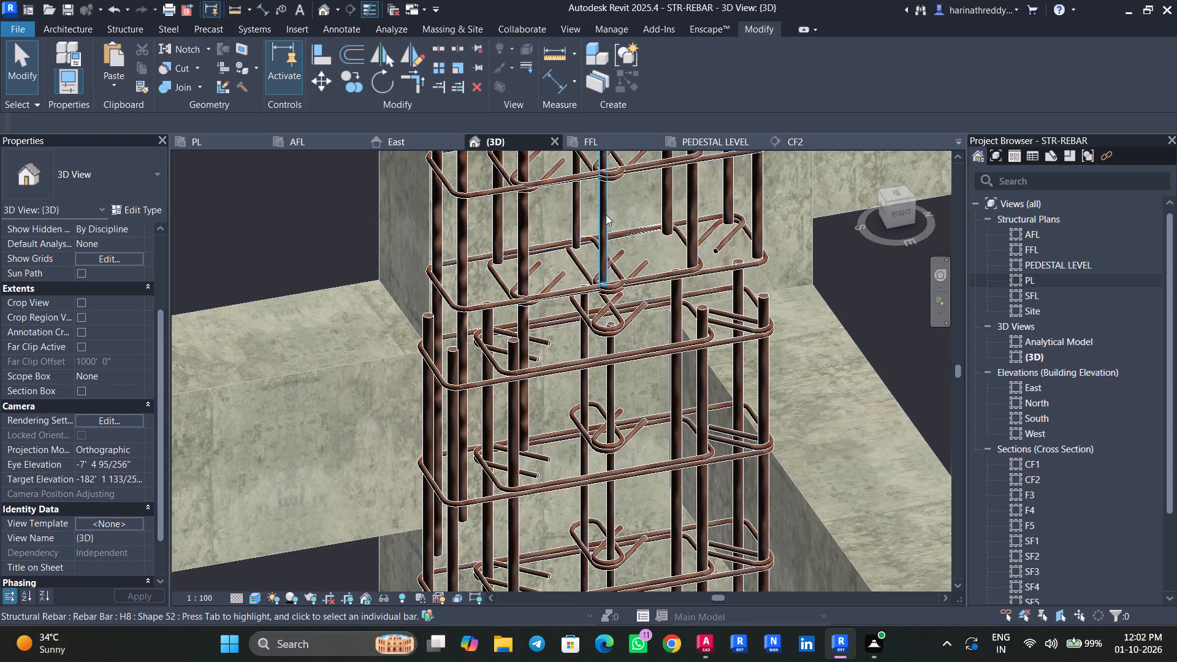
pyautogui.click(604, 210)
pyautogui.moveTo(636, 268); pyautogui.dragTo(627, 181, button='middle')
pyautogui.moveTo(595, 202); pyautogui.dragTo(608, 516)
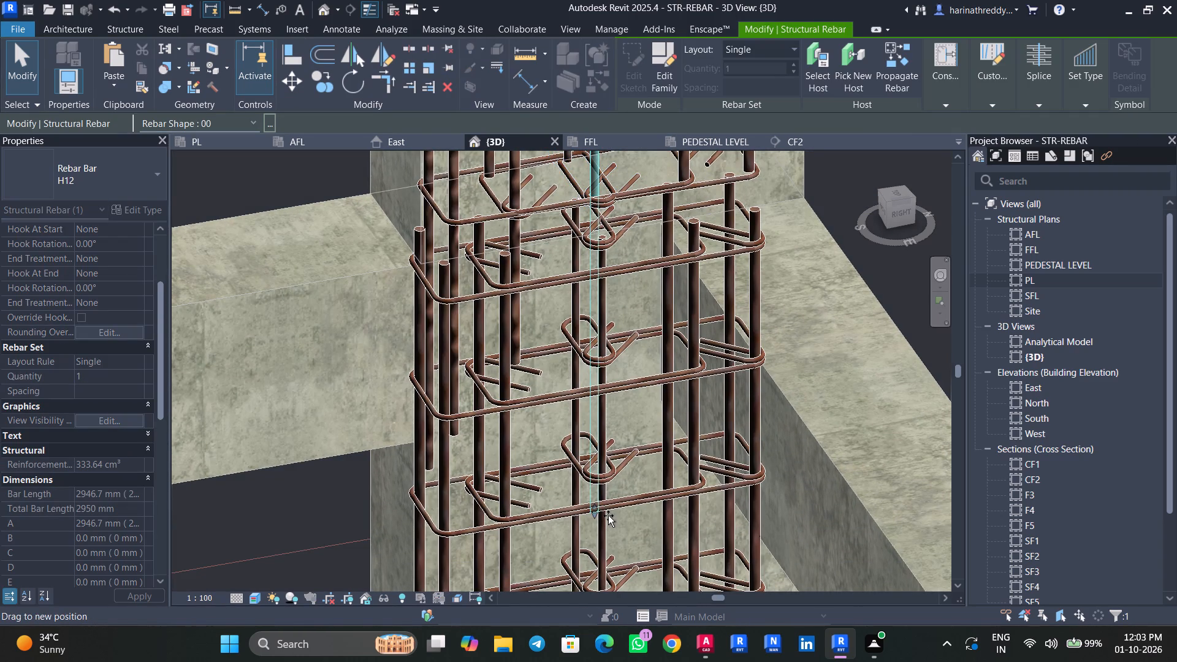
pyautogui.moveTo(608, 516); pyautogui.dragTo(609, 517)
pyautogui.moveTo(636, 520); pyautogui.dragTo(584, 565, button='middle')
pyautogui.press('Escape')
pyautogui.press('Escape')
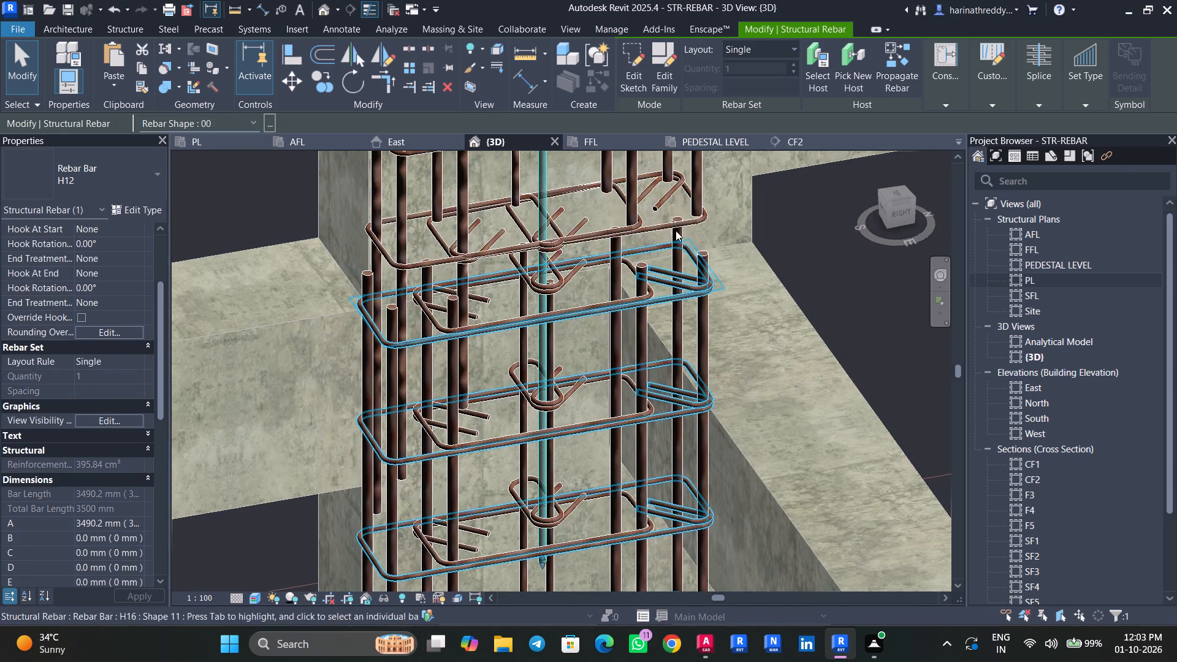
# Extend column C5's front-face H16 bar beyond the H12 bar down to about the lower cage's second stirrup.
pyautogui.click(635, 178)
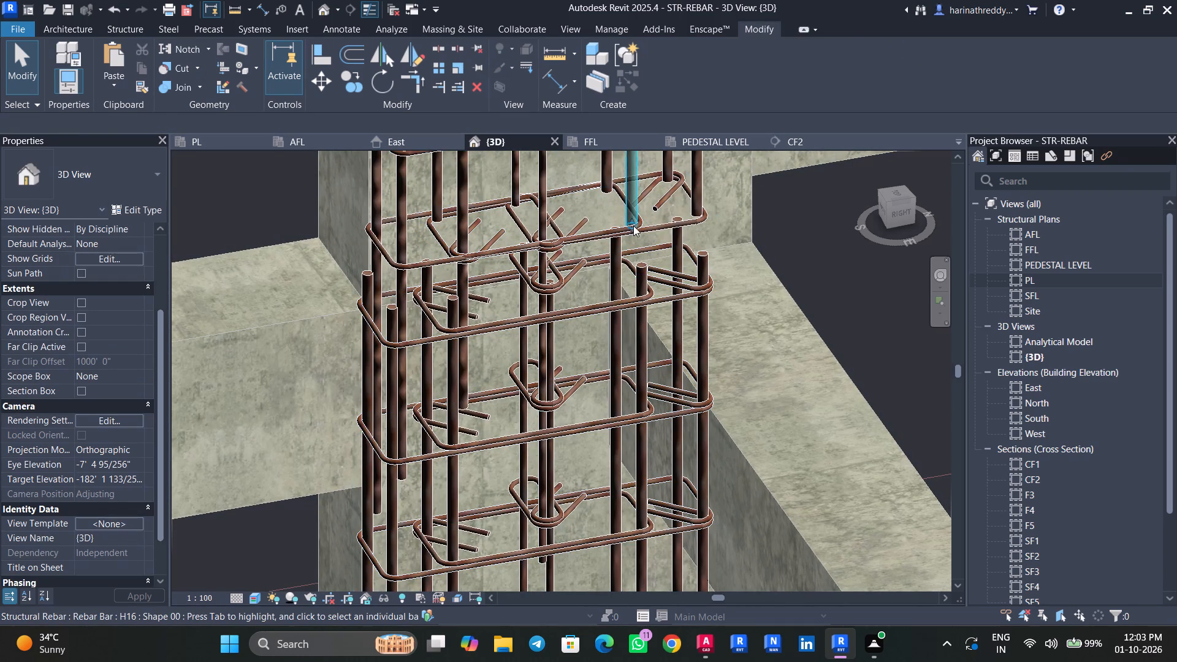
pyautogui.moveTo(631, 226); pyautogui.dragTo(642, 435)
pyautogui.press('Escape')
pyautogui.press('Escape')
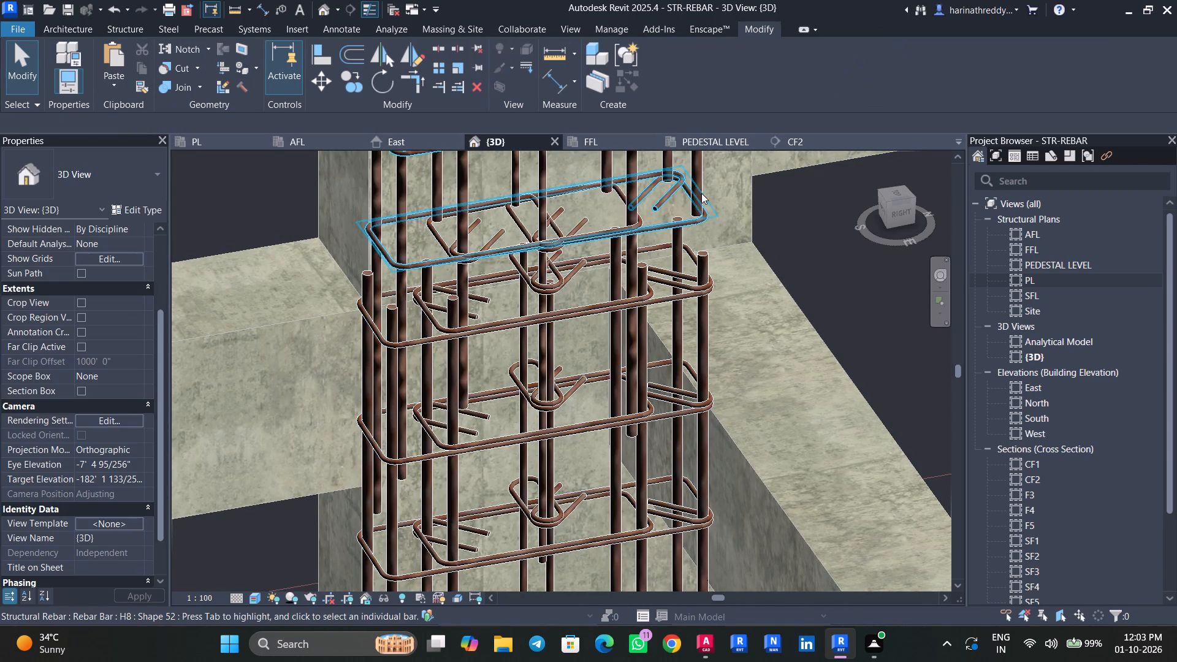
# Extend the lower end of column C5's far front corner H16 bar to between the lower cage's first and second stirrups.
pyautogui.click(701, 193)
pyautogui.press('Escape')
pyautogui.press('Escape')
pyautogui.click(698, 165)
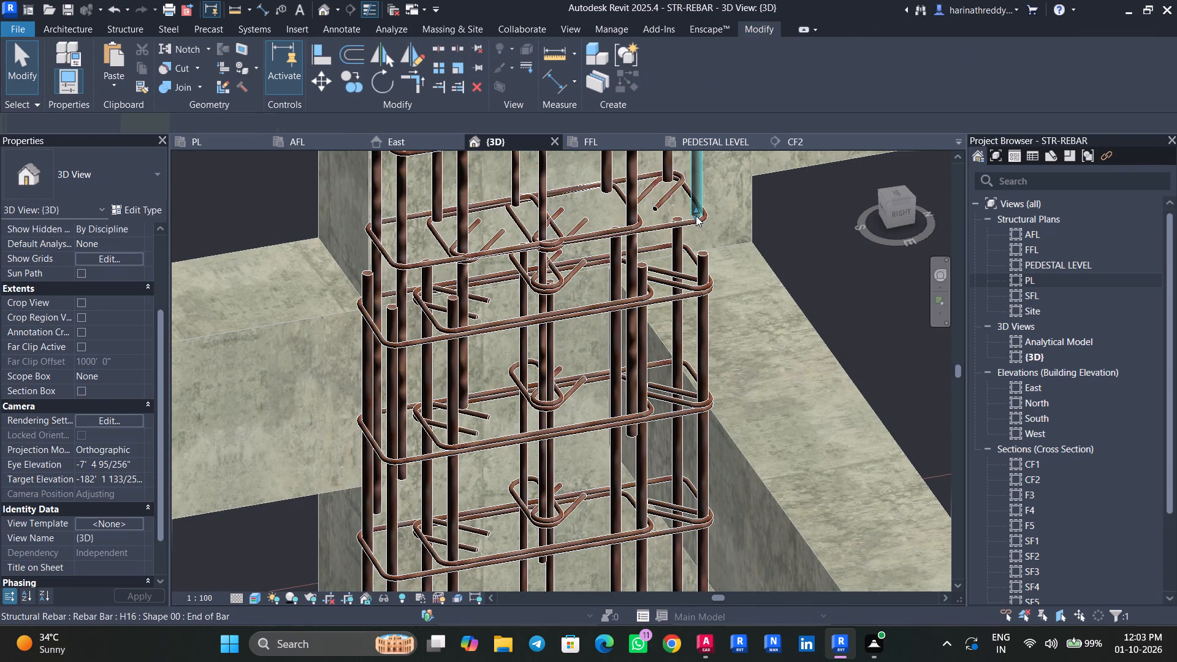
pyautogui.moveTo(696, 216); pyautogui.dragTo(706, 359)
pyautogui.press('Escape')
pyautogui.press('Escape')
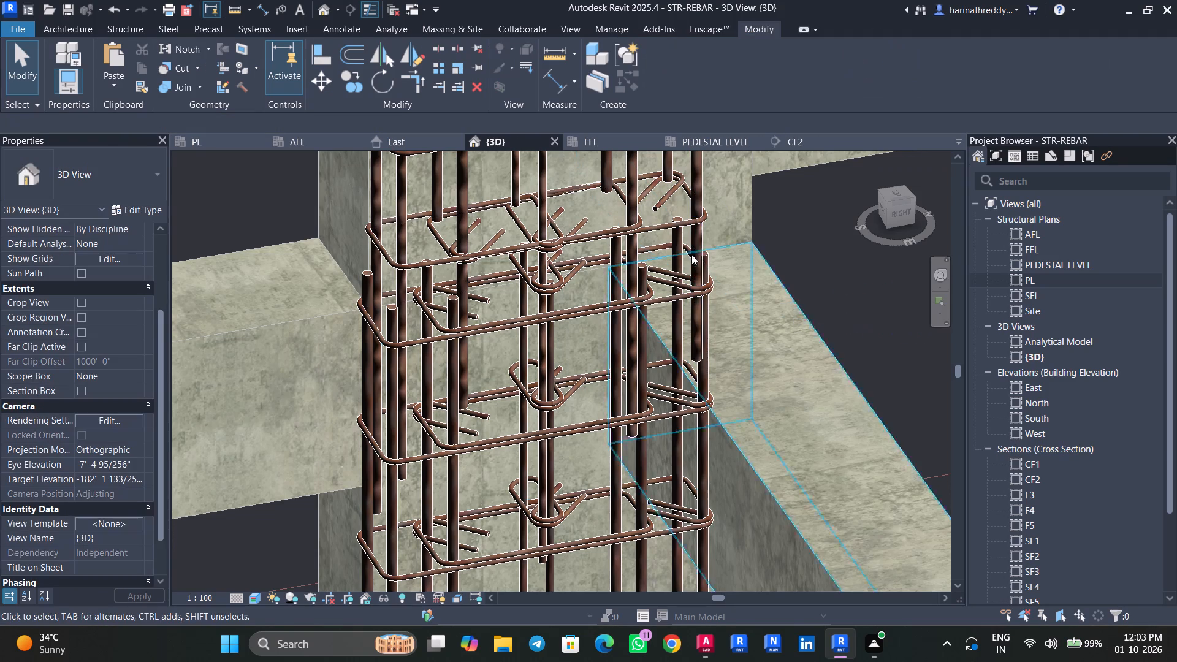
# Extend the rear corner H16 bar behind it down into the lower cage, to a length of about 2940 mm.
pyautogui.click(668, 149)
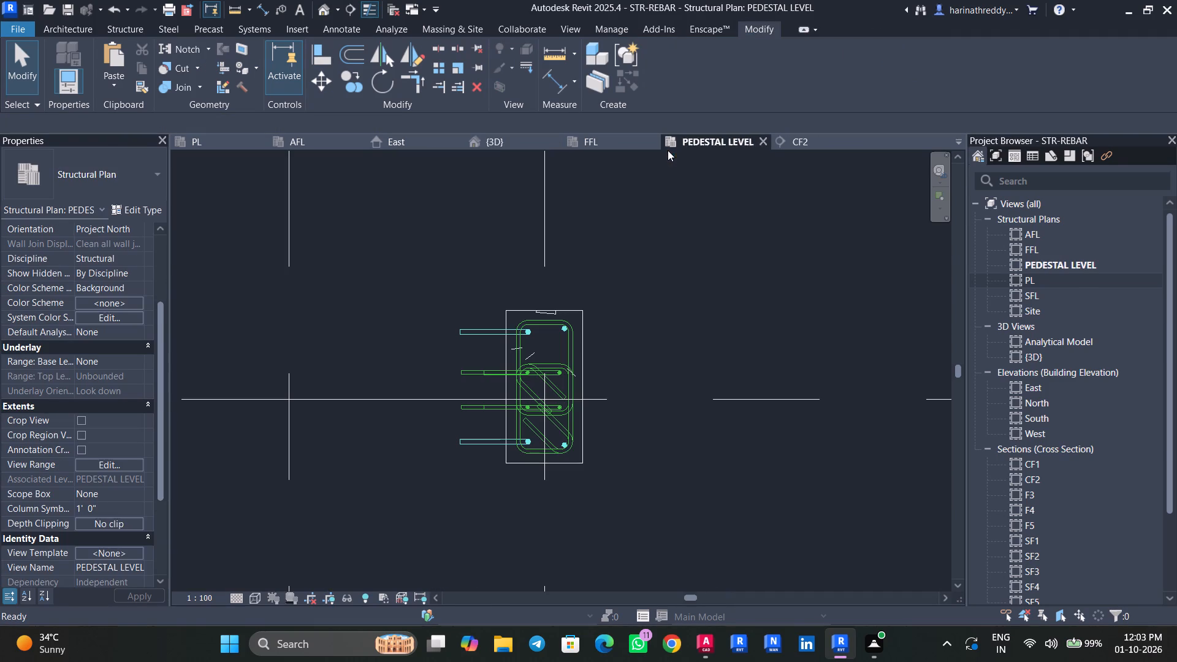
pyautogui.click(492, 132)
pyautogui.click(492, 139)
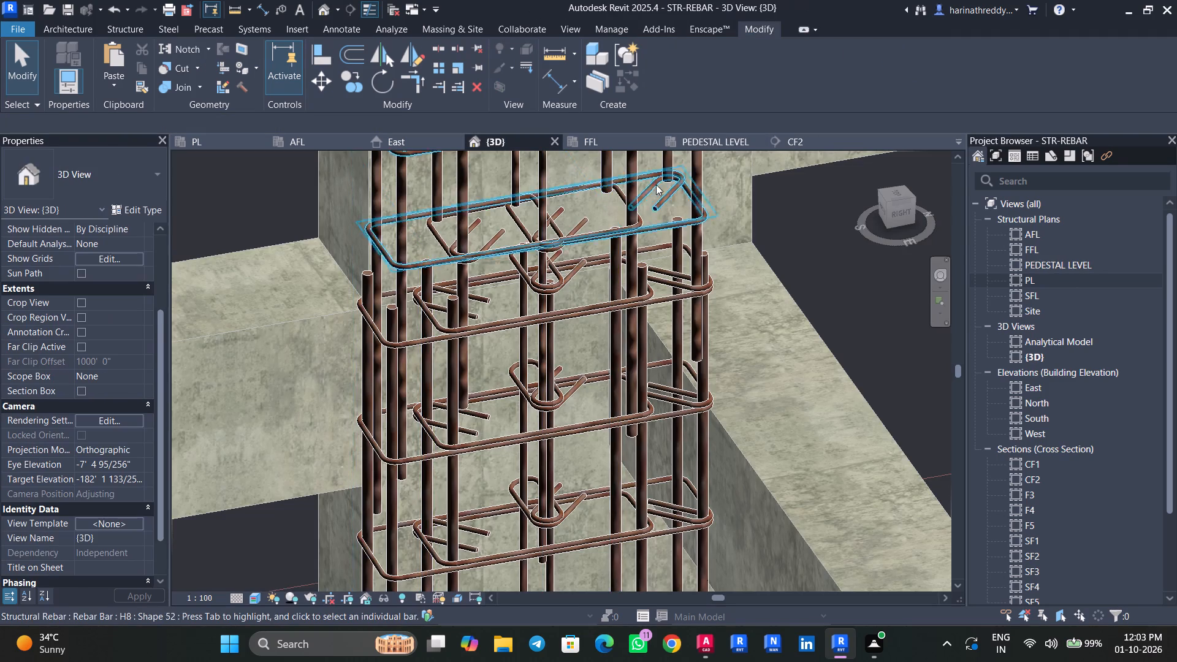
pyautogui.click(665, 159)
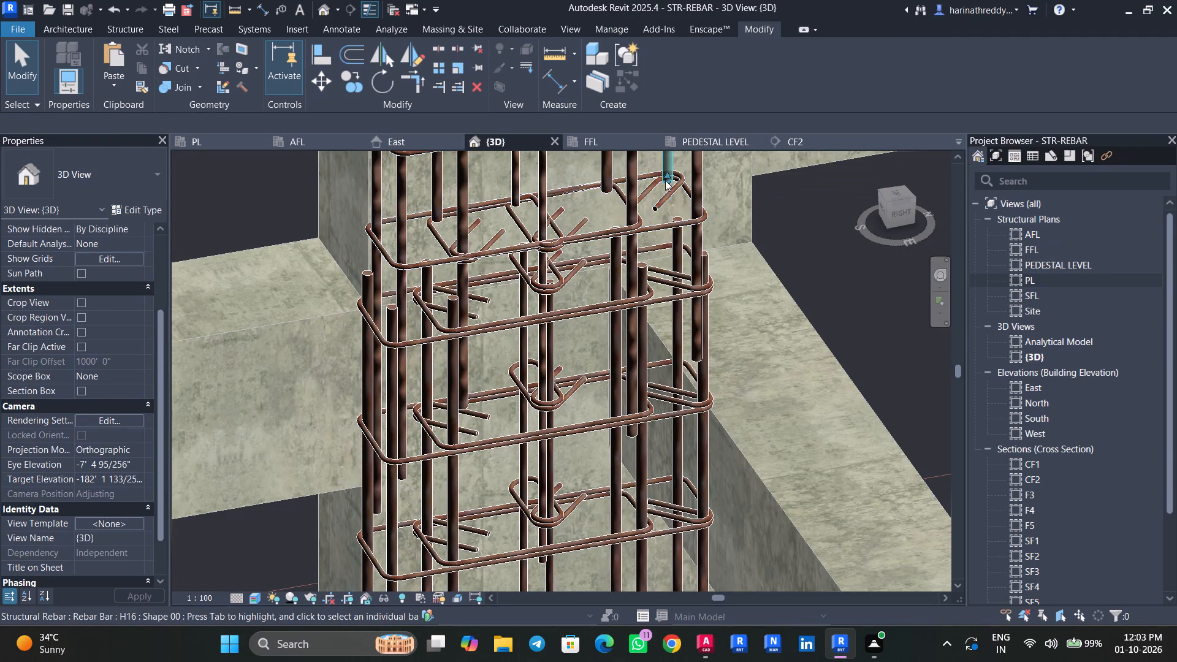
pyautogui.moveTo(666, 181); pyautogui.dragTo(659, 355)
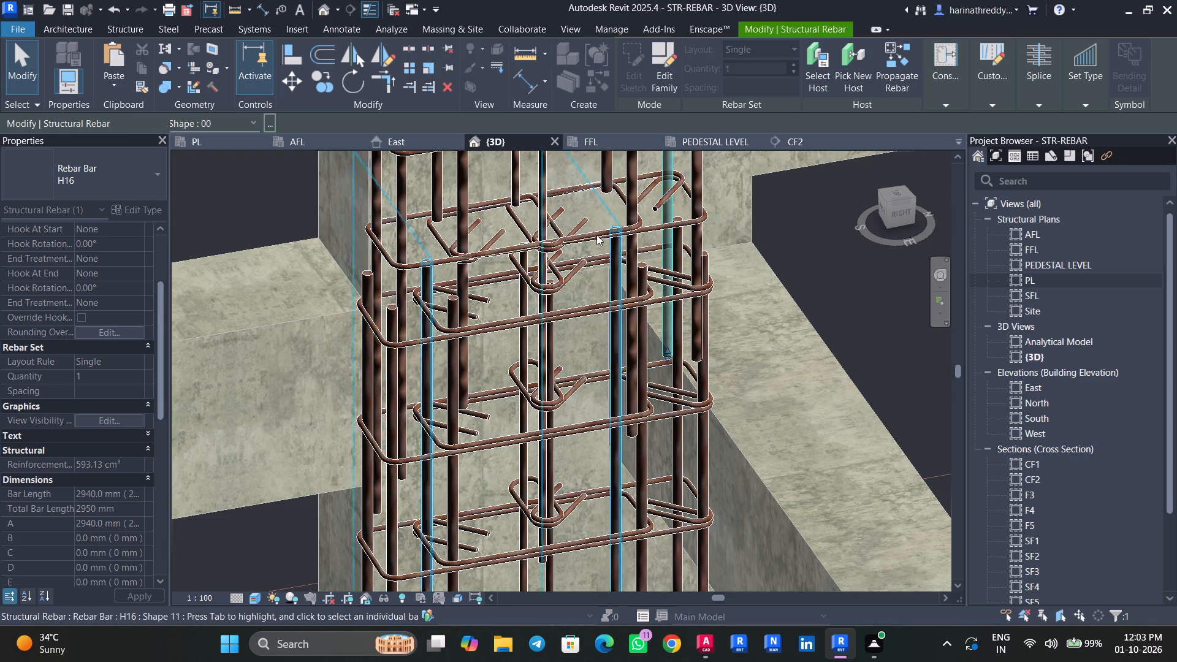
pyautogui.press('Escape')
pyautogui.press('Escape')
# Extend the adjacent rear-face H16 bar of column C5 down to between the lower cage's first and second stirrups.
pyautogui.click(606, 162)
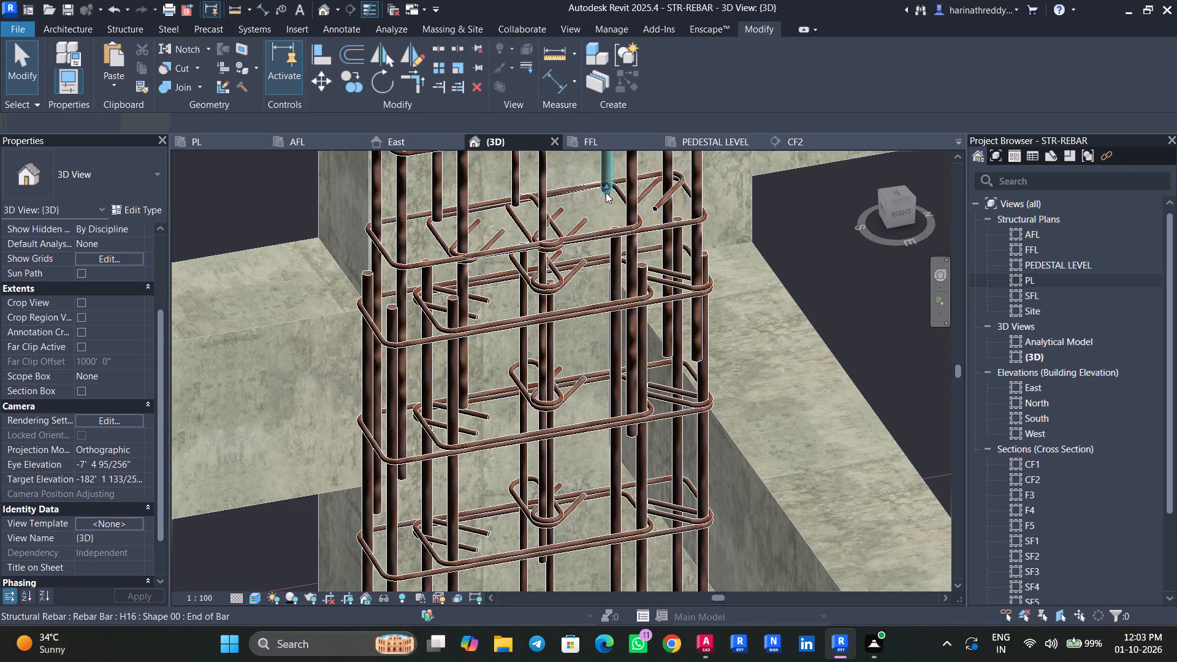
pyautogui.moveTo(606, 192); pyautogui.dragTo(606, 322)
pyautogui.press('Escape')
pyautogui.press('Escape')
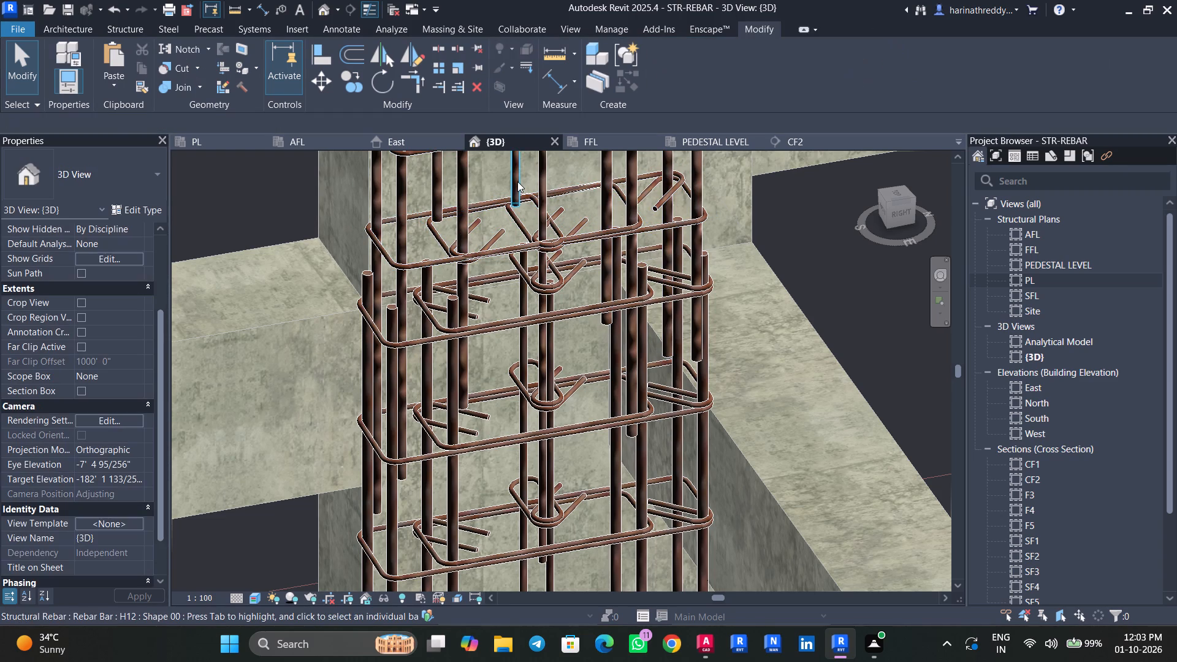
# Extend column C5's rear-face H12 bar down into the lower cage, to a length of about 3566 mm.
pyautogui.click(517, 181)
pyautogui.moveTo(514, 207); pyautogui.dragTo(552, 571)
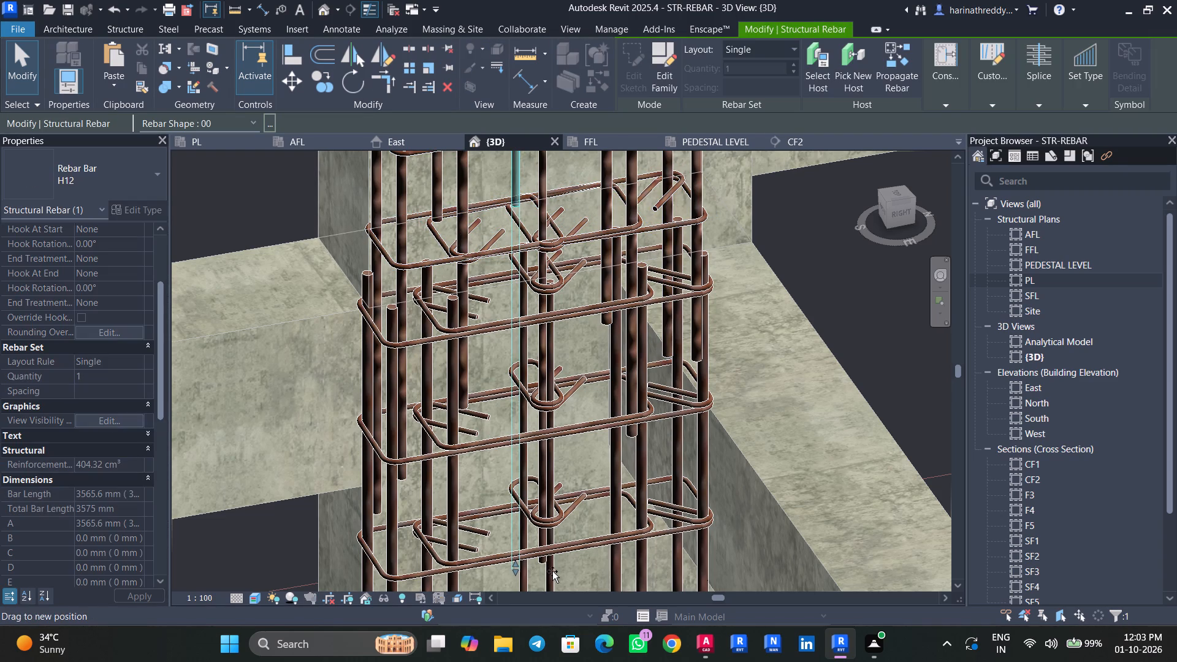
pyautogui.moveTo(552, 571); pyautogui.dragTo(554, 572)
pyautogui.press('Escape')
pyautogui.press('Escape')
# Extend column C5's remaining short rear-face H16 bar down into the lower cage, to a length of about 3287 mm.
pyautogui.click(437, 199)
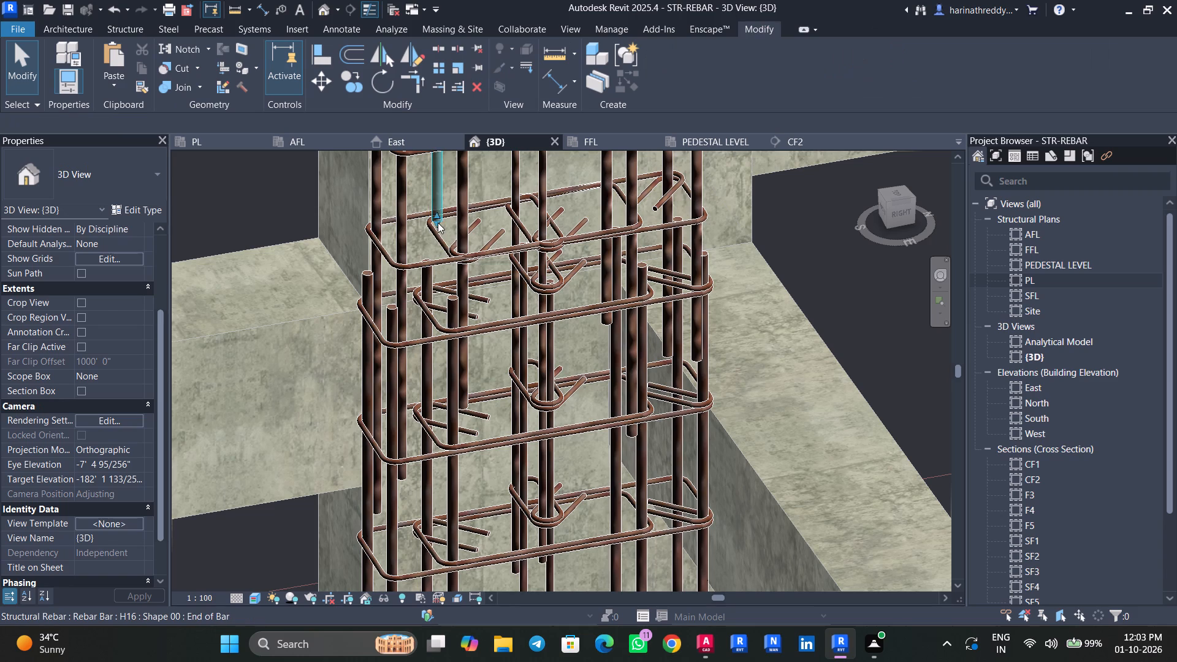
pyautogui.moveTo(437, 221); pyautogui.dragTo(442, 421)
pyautogui.press('Escape')
pyautogui.press('Escape')
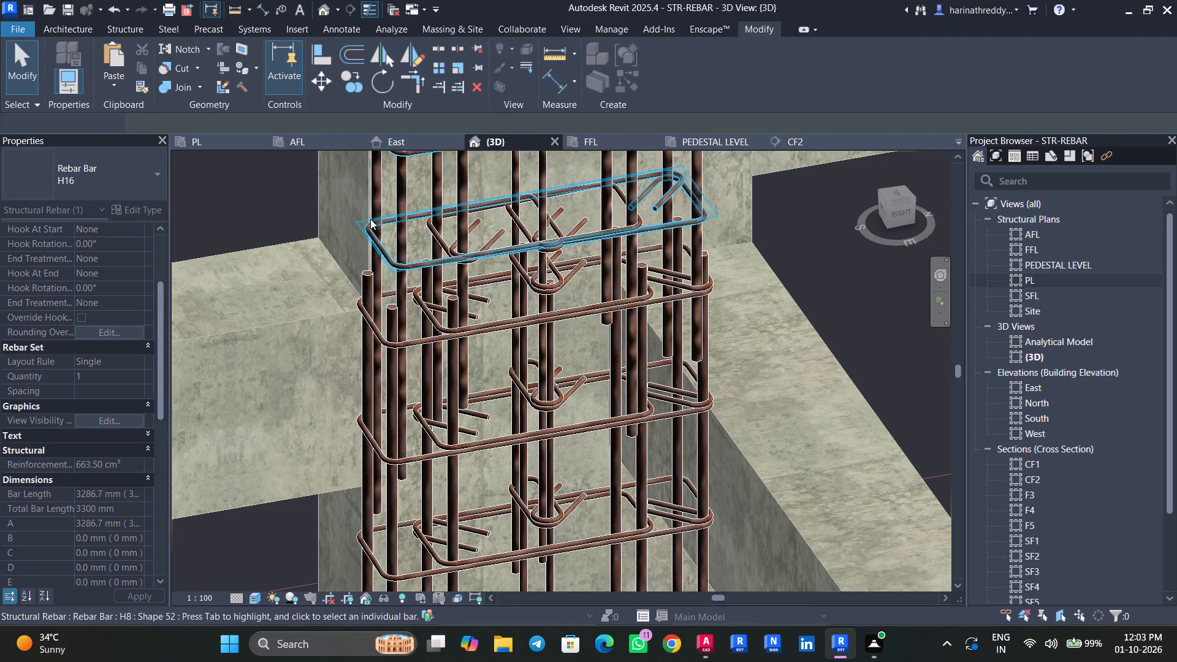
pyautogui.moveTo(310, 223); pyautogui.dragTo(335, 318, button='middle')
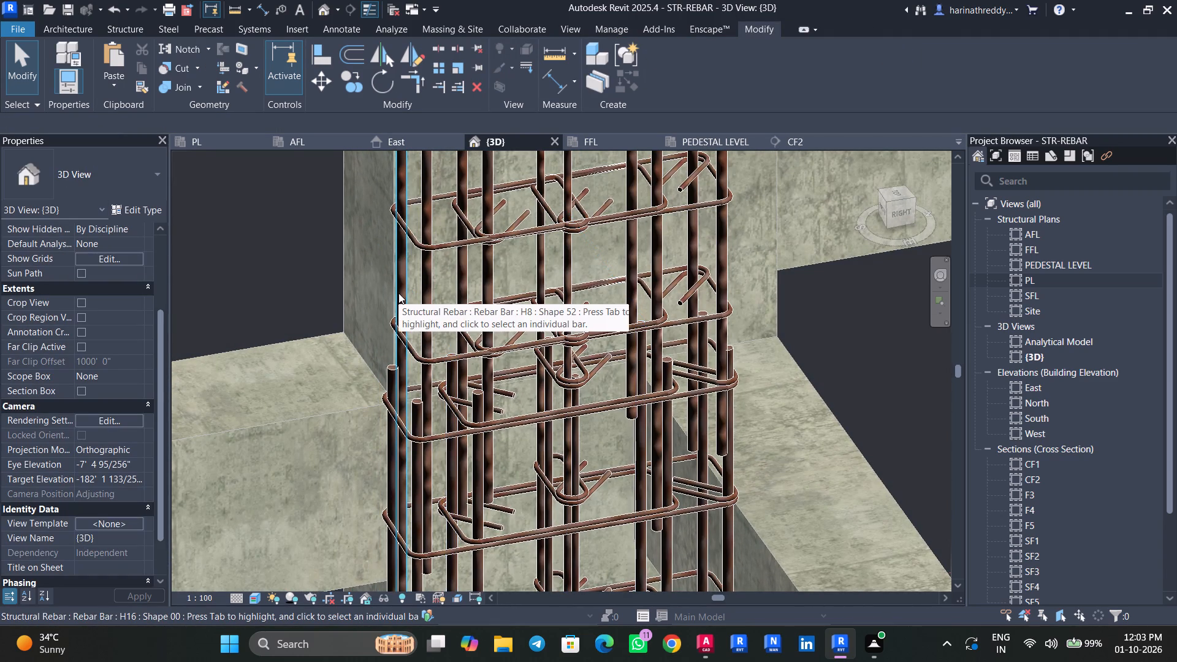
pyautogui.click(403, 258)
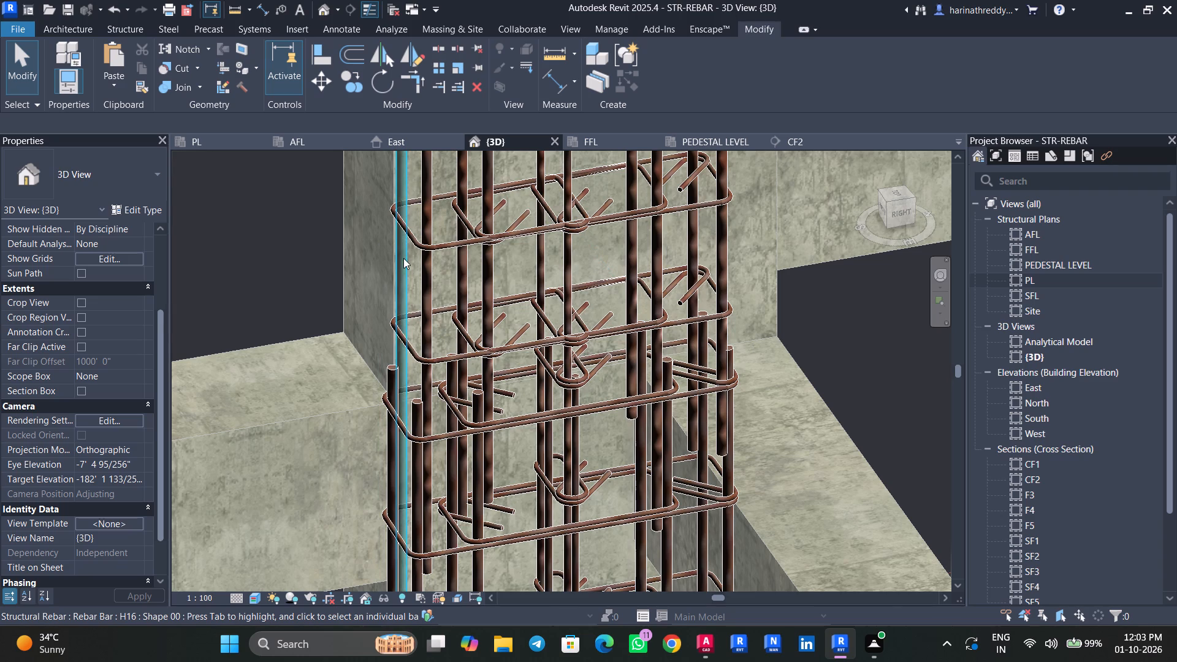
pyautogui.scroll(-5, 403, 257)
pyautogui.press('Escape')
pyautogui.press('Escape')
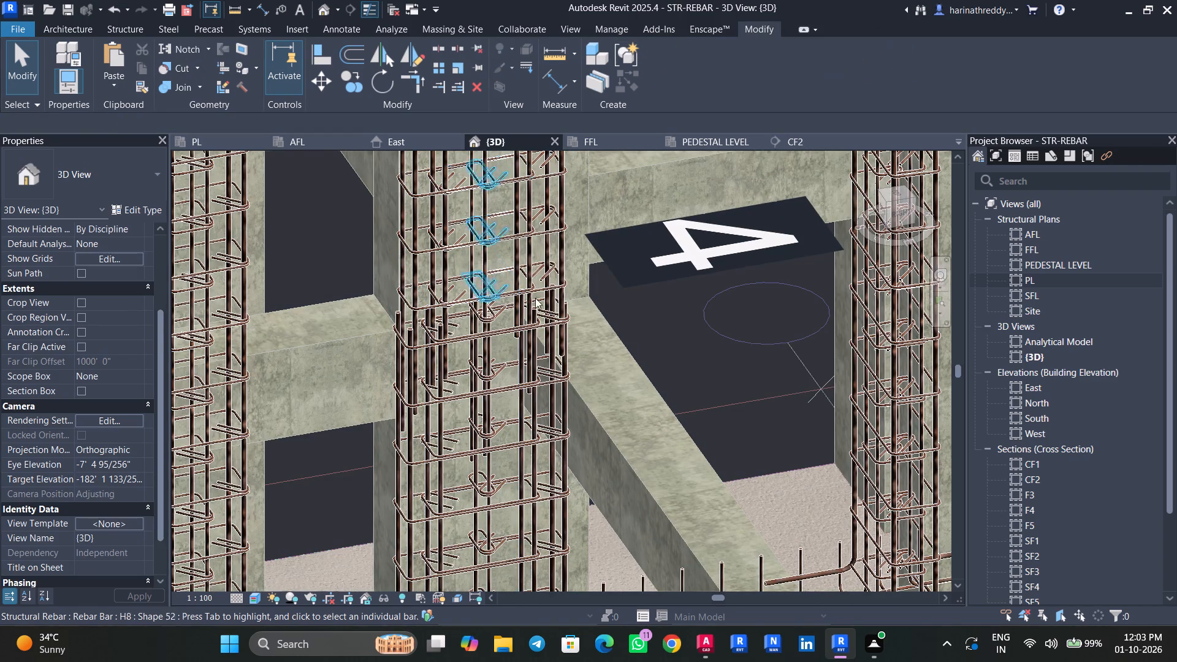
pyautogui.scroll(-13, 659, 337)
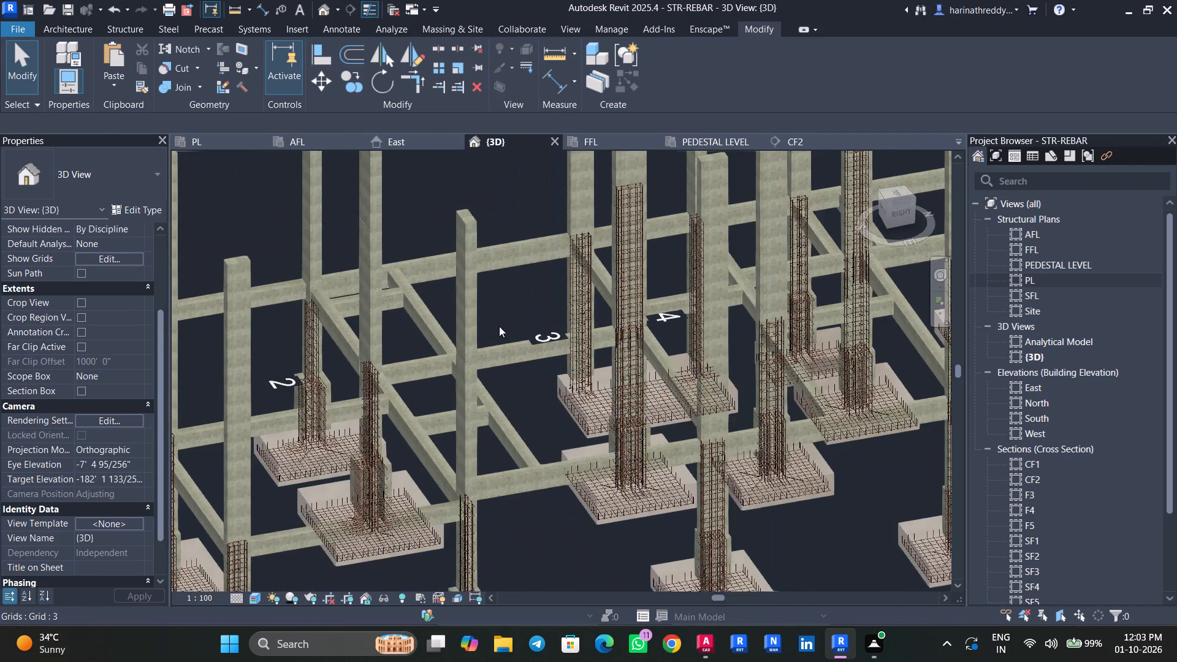
# Switch to the PL structural plan and locate column C6 at grid D-2.
pyautogui.click(219, 143)
pyautogui.scroll(-7, 425, 354)
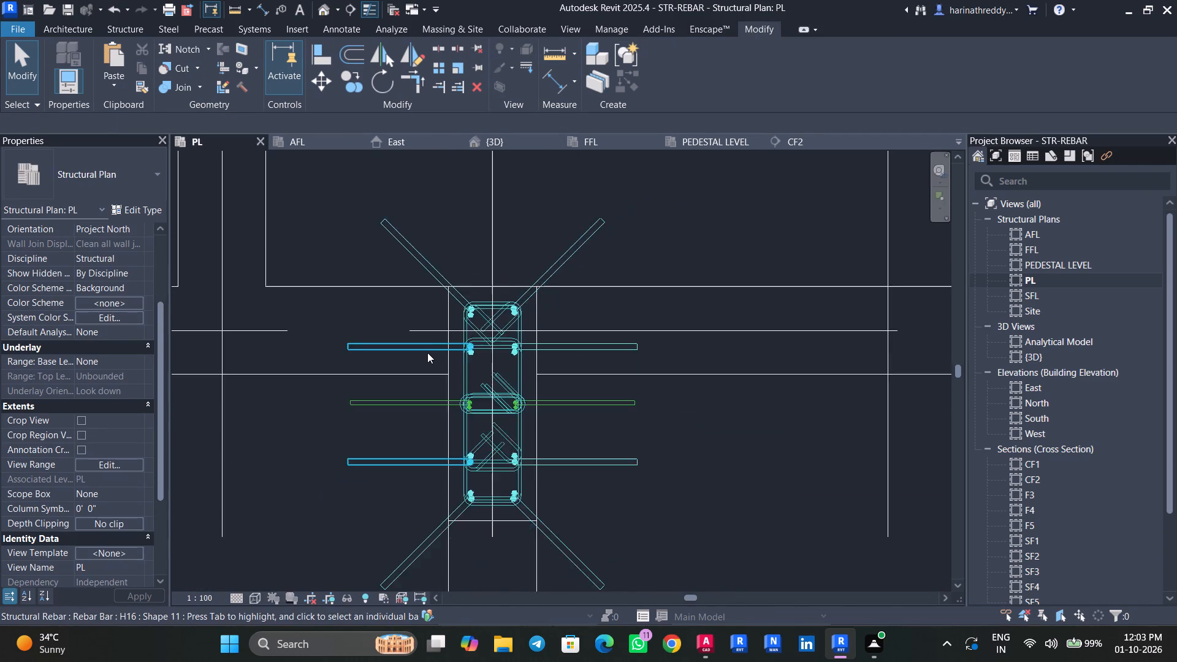
pyautogui.scroll(-5, 427, 352)
pyautogui.moveTo(550, 443); pyautogui.dragTo(579, 316, button='middle')
pyautogui.scroll(-6, 579, 316)
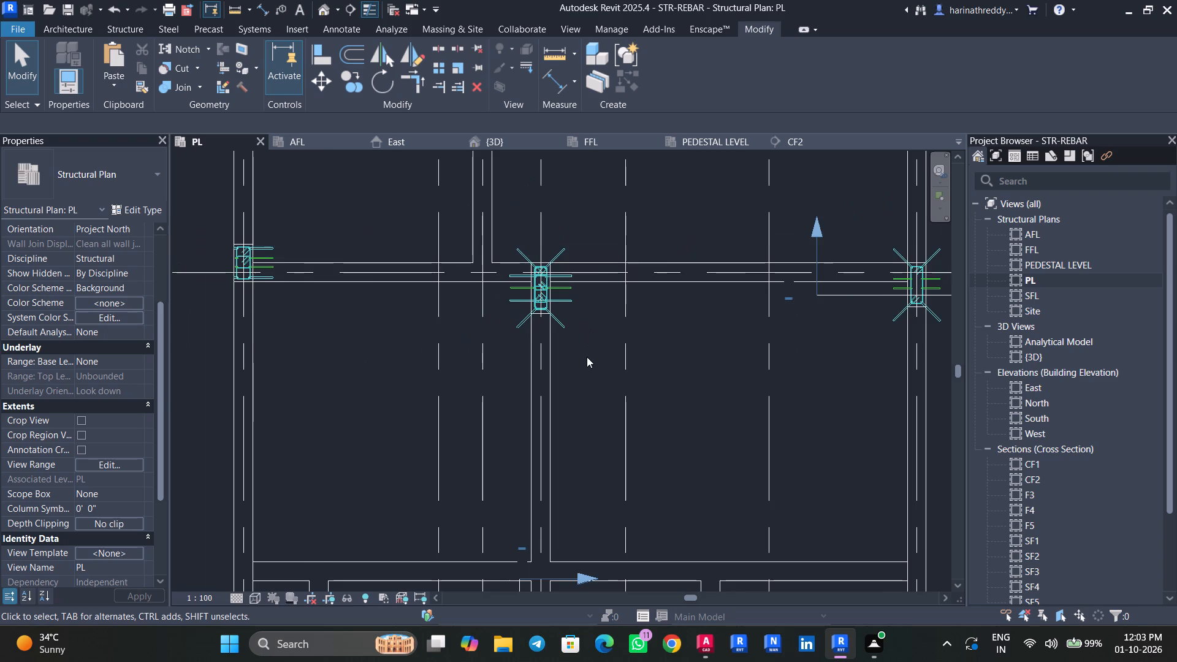
pyautogui.scroll(-1, 587, 359)
pyautogui.scroll(-1, 499, 392)
pyautogui.moveTo(495, 378); pyautogui.dragTo(461, 223, button='middle')
pyautogui.scroll(6, 527, 428)
pyautogui.moveTo(530, 427); pyautogui.dragTo(564, 276, button='middle')
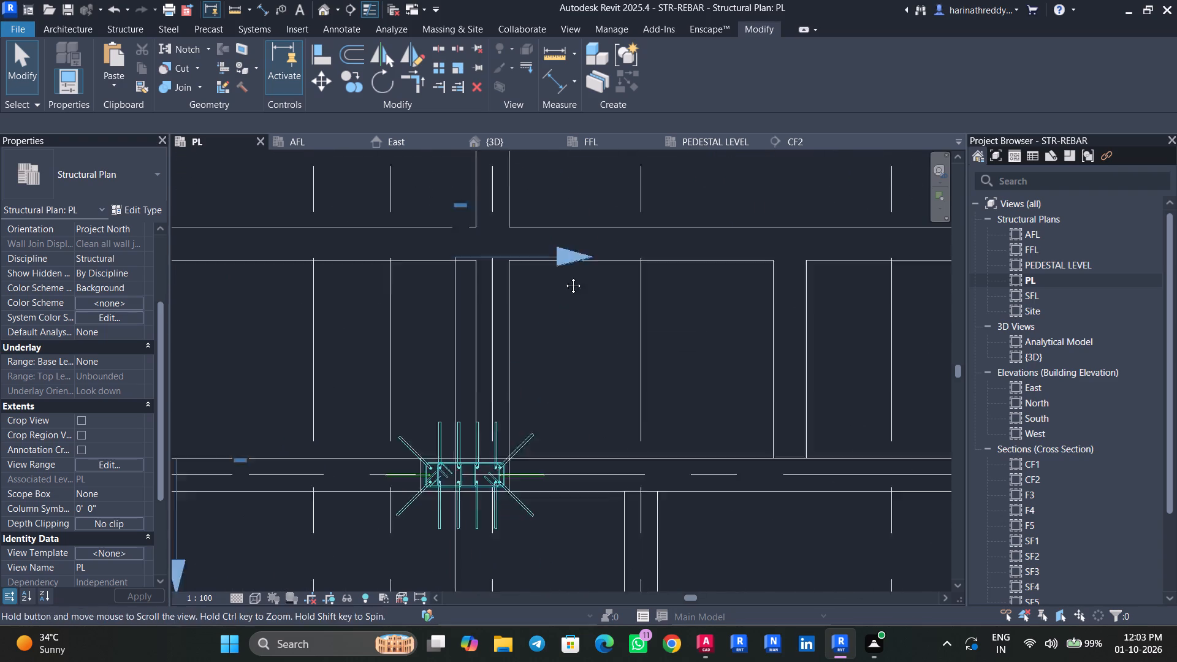
pyautogui.moveTo(564, 276); pyautogui.dragTo(571, 253, button='middle')
pyautogui.scroll(-1, 522, 394)
pyautogui.scroll(3, 522, 394)
pyautogui.scroll(-1, 522, 394)
pyautogui.scroll(5, 543, 368)
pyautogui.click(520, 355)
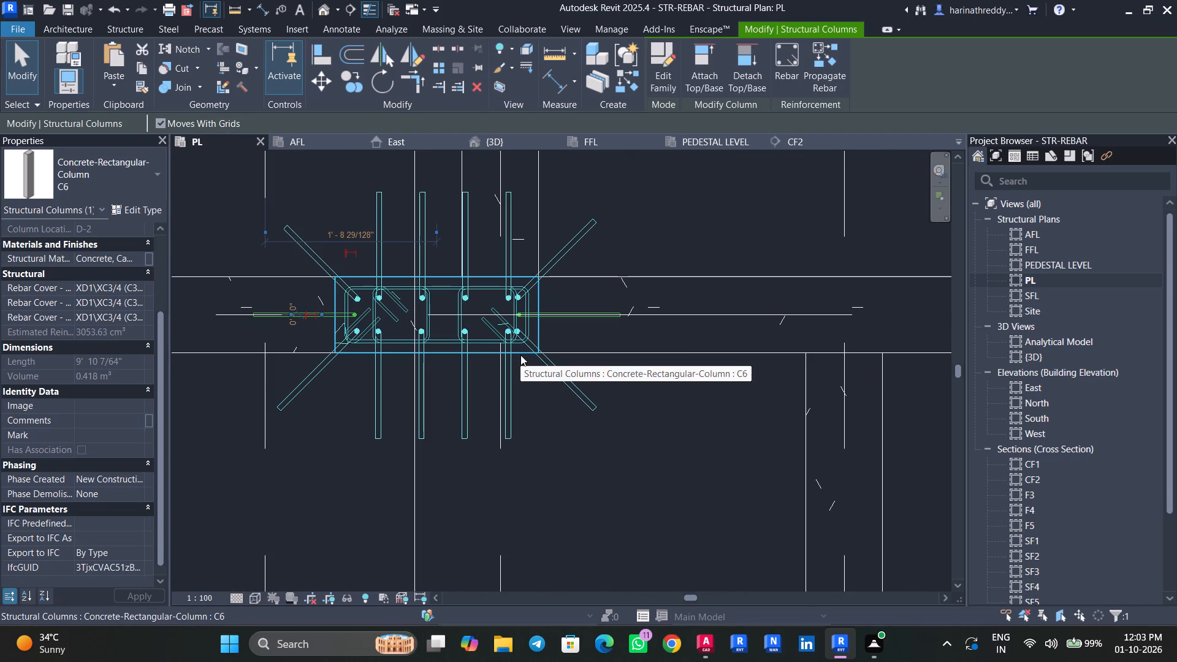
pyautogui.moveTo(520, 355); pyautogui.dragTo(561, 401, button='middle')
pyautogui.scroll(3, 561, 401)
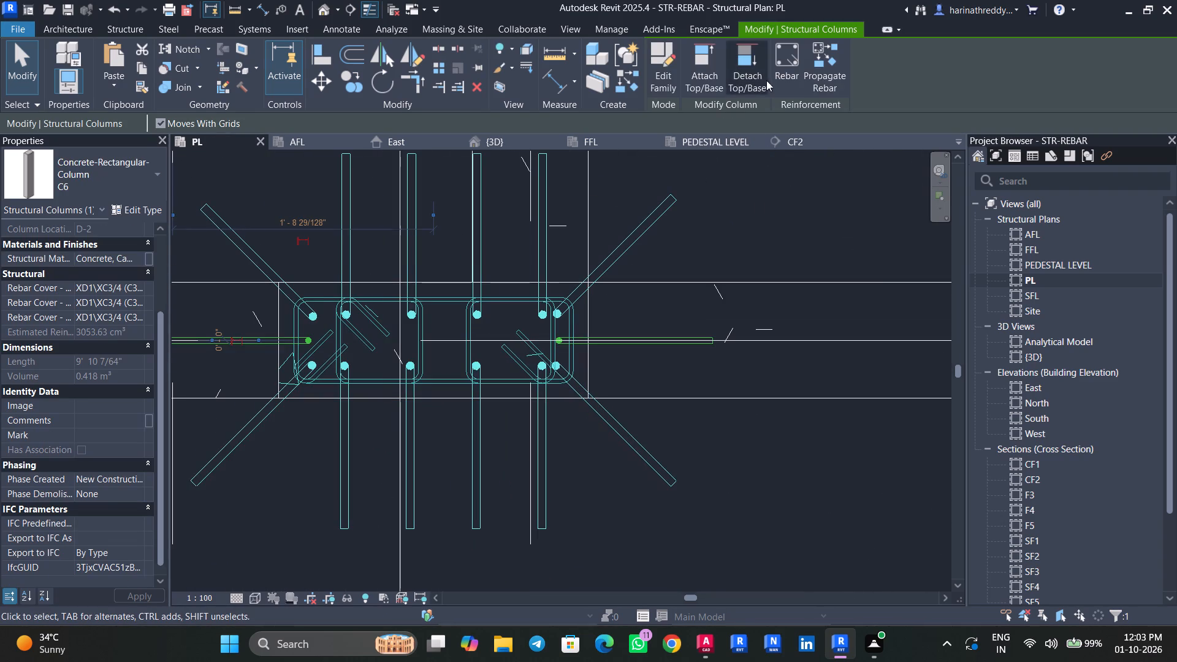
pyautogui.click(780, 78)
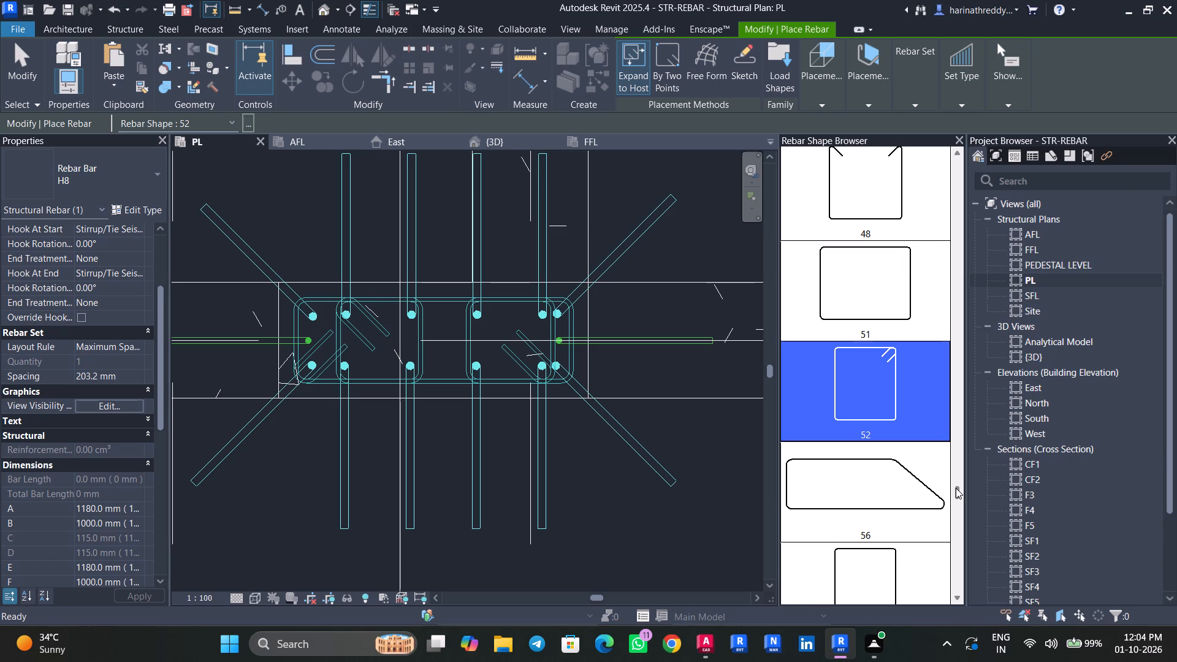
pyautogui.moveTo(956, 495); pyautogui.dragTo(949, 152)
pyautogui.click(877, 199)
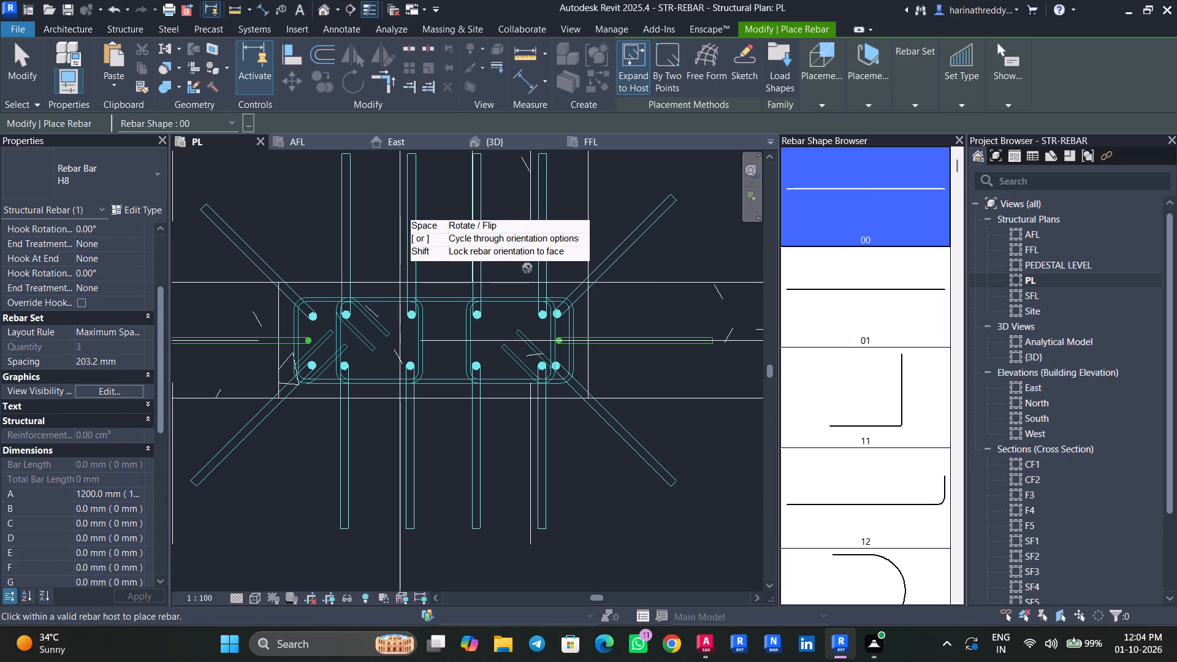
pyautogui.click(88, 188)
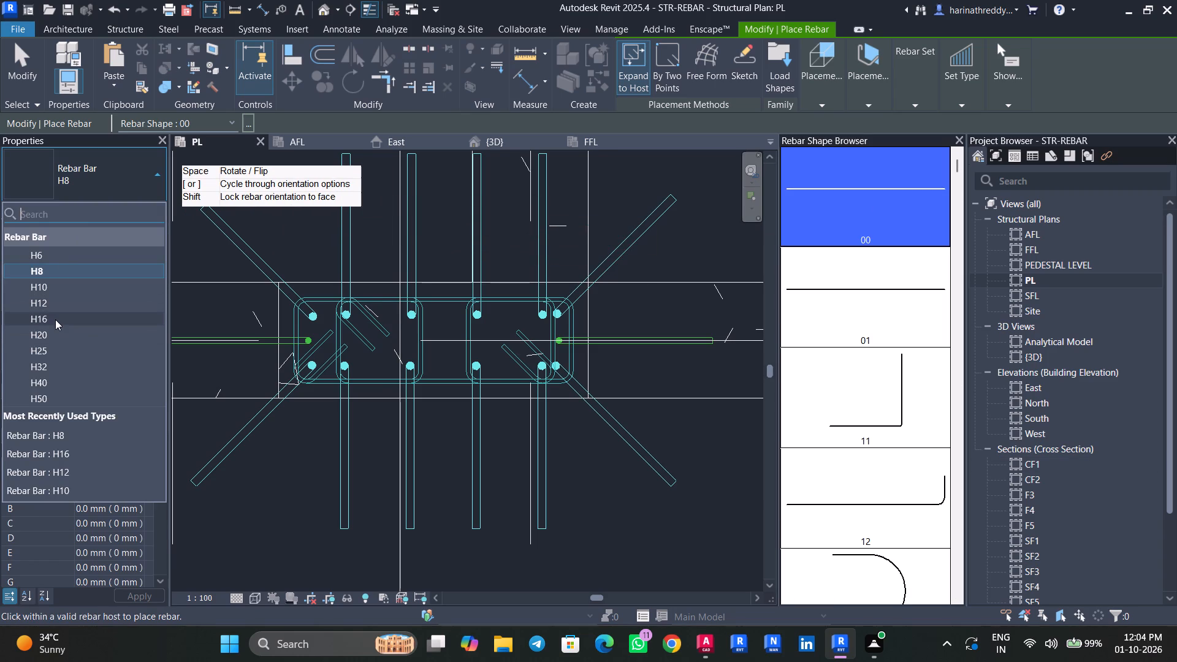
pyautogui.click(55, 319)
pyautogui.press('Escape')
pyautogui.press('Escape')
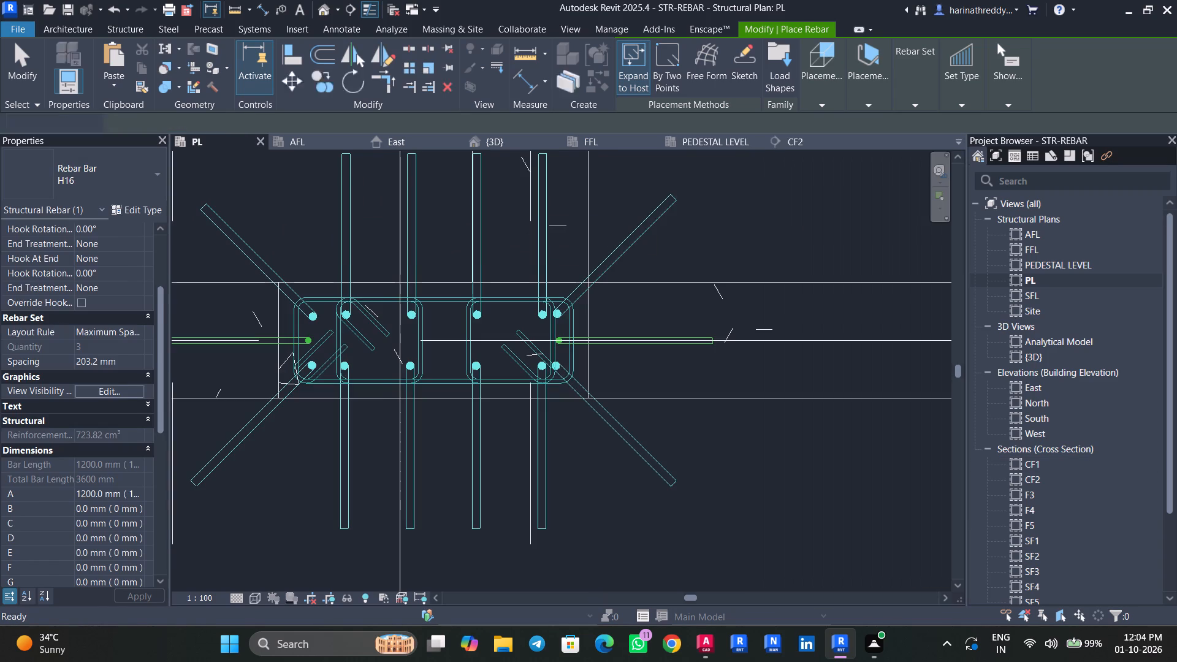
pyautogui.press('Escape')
# Move the vertical leg of column C6's southwest corner H16 bar outward into the stirrup corner, making dimension A about 314 mm.
pyautogui.click(248, 425)
pyautogui.scroll(3, 318, 344)
pyautogui.scroll(-1, 319, 344)
pyautogui.scroll(8, 319, 344)
pyautogui.scroll(-1, 304, 367)
pyautogui.scroll(2, 304, 367)
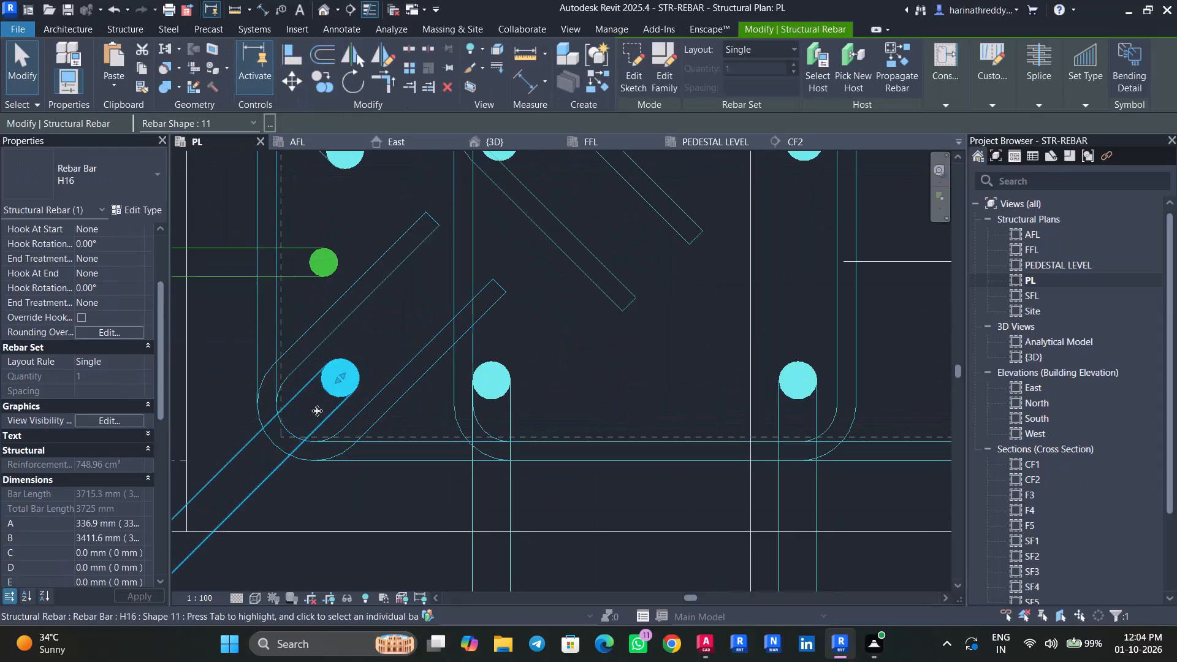
pyautogui.moveTo(339, 379); pyautogui.dragTo(306, 420)
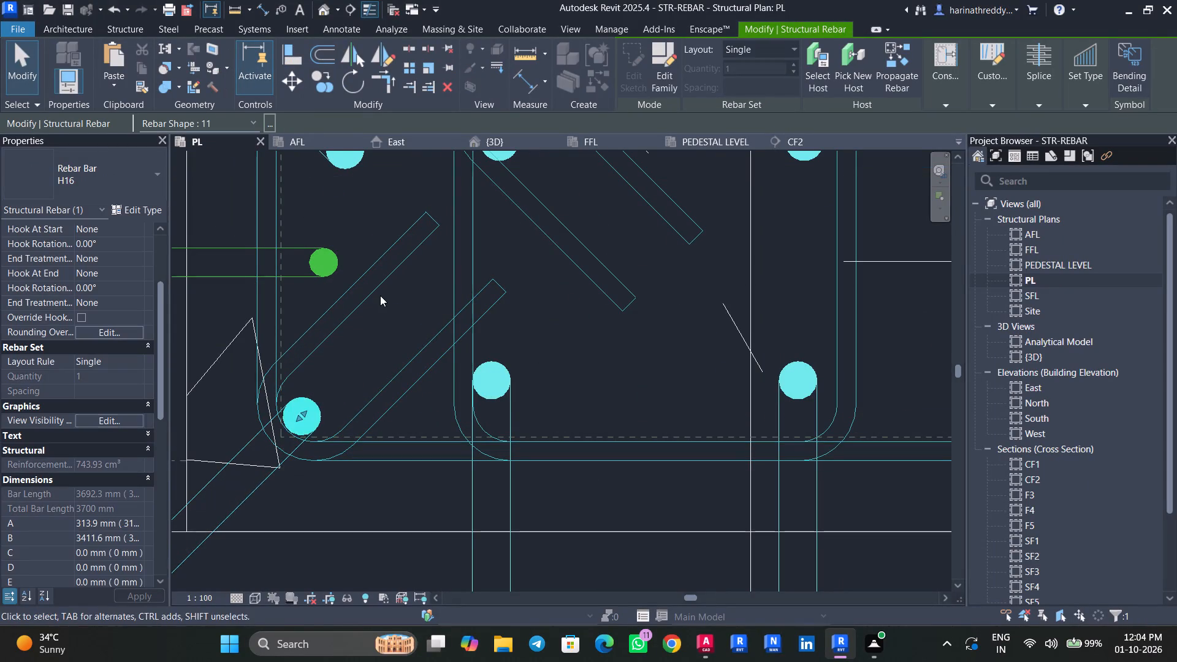
pyautogui.moveTo(381, 297); pyautogui.dragTo(395, 484, button='middle')
pyautogui.scroll(-1, 395, 484)
pyautogui.press('Escape')
# Move the vertical leg of column C6's northwest corner H16 bar outward into the stirrup corner.
pyautogui.click(357, 354)
pyautogui.moveTo(361, 354); pyautogui.dragTo(358, 348)
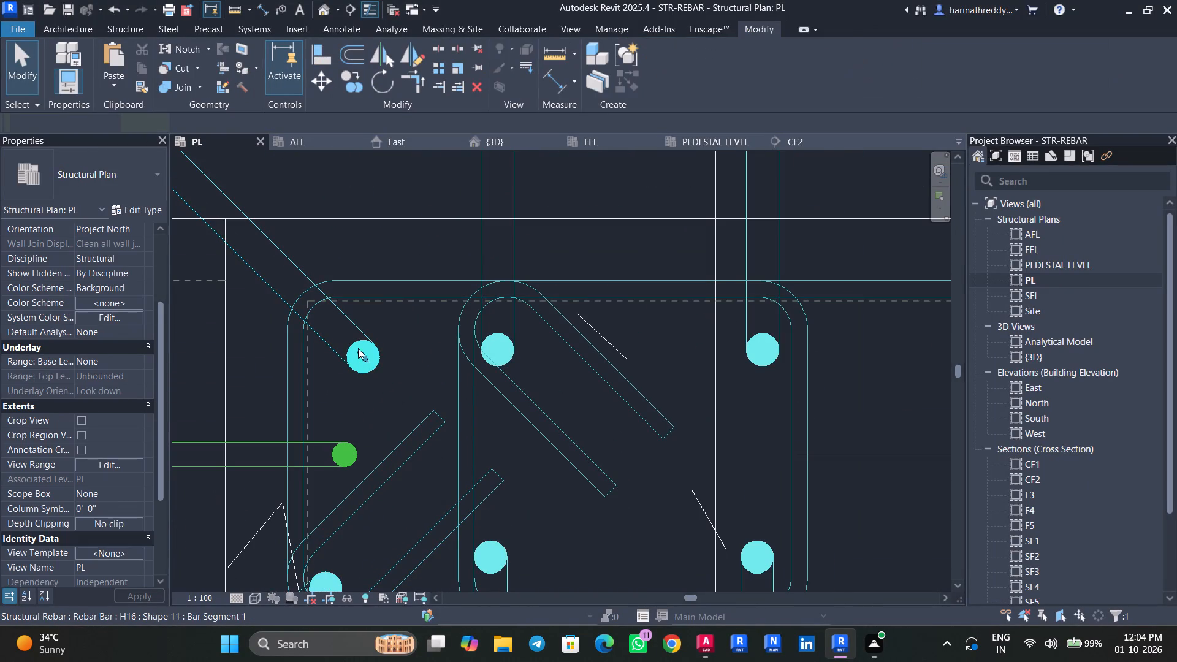
pyautogui.moveTo(358, 348); pyautogui.dragTo(329, 315)
pyautogui.press('Escape')
pyautogui.press('Escape')
# Move the vertical legs of column C6's north-face set of four H16 bars out toward the stirrup, making dimension A about 309 mm.
pyautogui.click(502, 346)
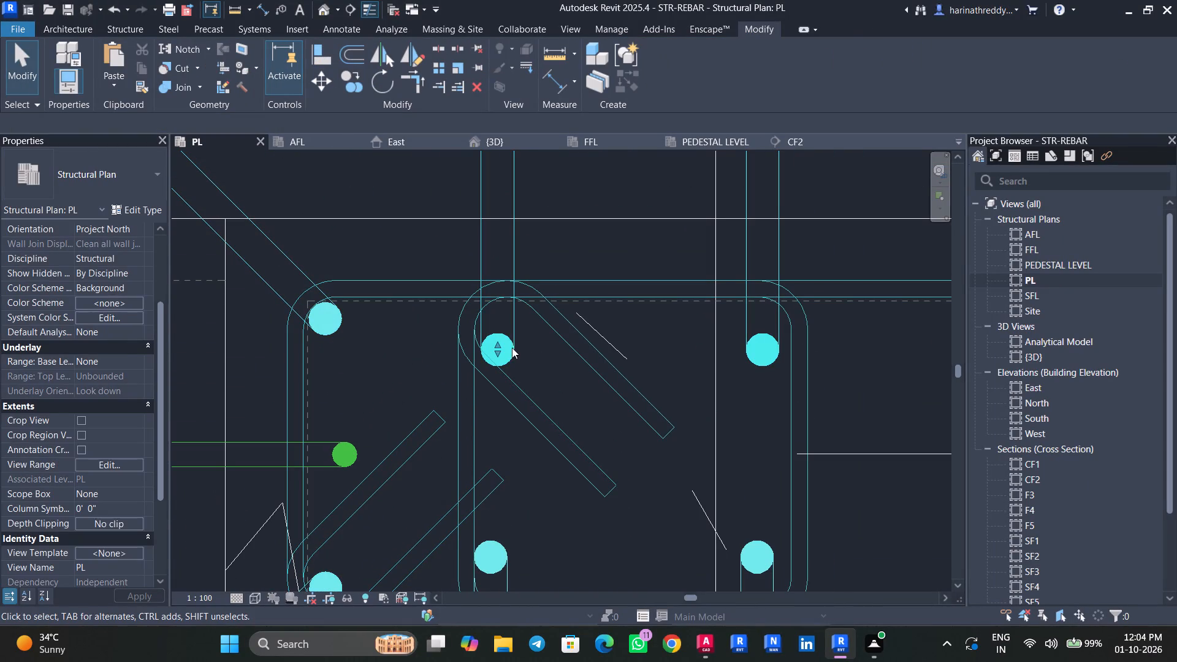
pyautogui.moveTo(496, 342); pyautogui.dragTo(494, 312)
pyautogui.scroll(9, 479, 308)
pyautogui.moveTo(501, 317); pyautogui.dragTo(503, 291)
pyautogui.scroll(-6, 609, 375)
pyautogui.scroll(1, 655, 425)
pyautogui.moveTo(653, 430); pyautogui.dragTo(539, 189, button='middle')
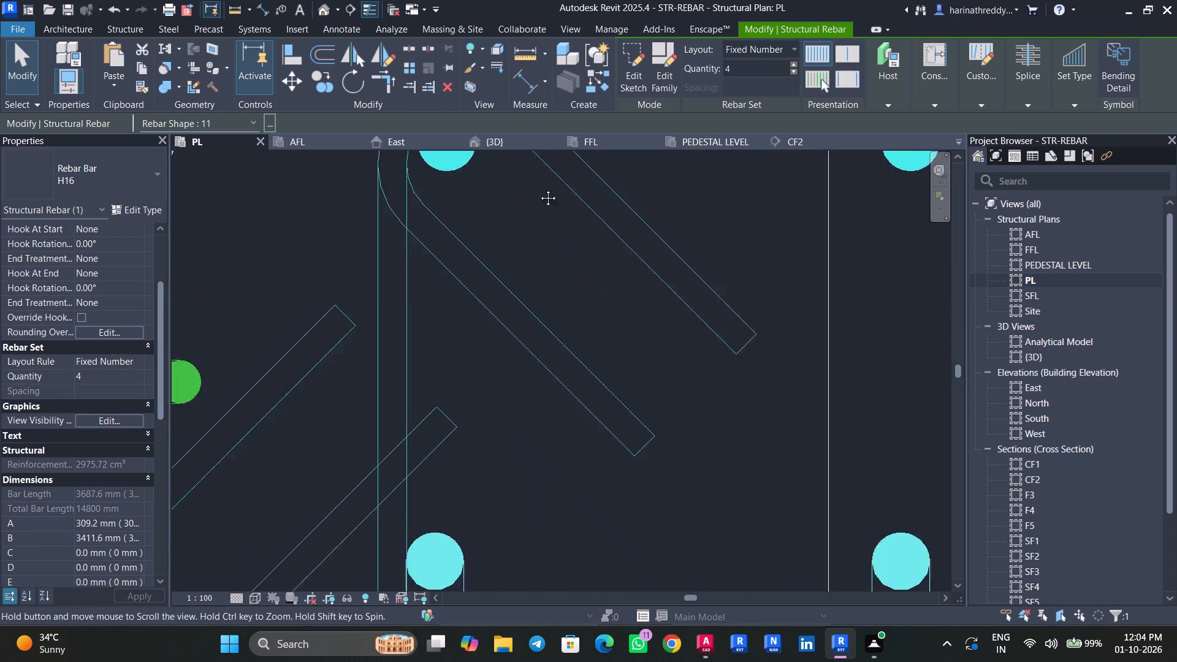
pyautogui.moveTo(539, 189); pyautogui.dragTo(533, 174, button='middle')
pyautogui.press('Escape')
# Move the vertical legs of column C6's south-face set of four H16 bars out toward the stirrup, making dimension A about 312 mm.
pyautogui.click(436, 498)
pyautogui.scroll(-3, 435, 498)
pyautogui.scroll(1, 435, 498)
pyautogui.scroll(-4, 435, 498)
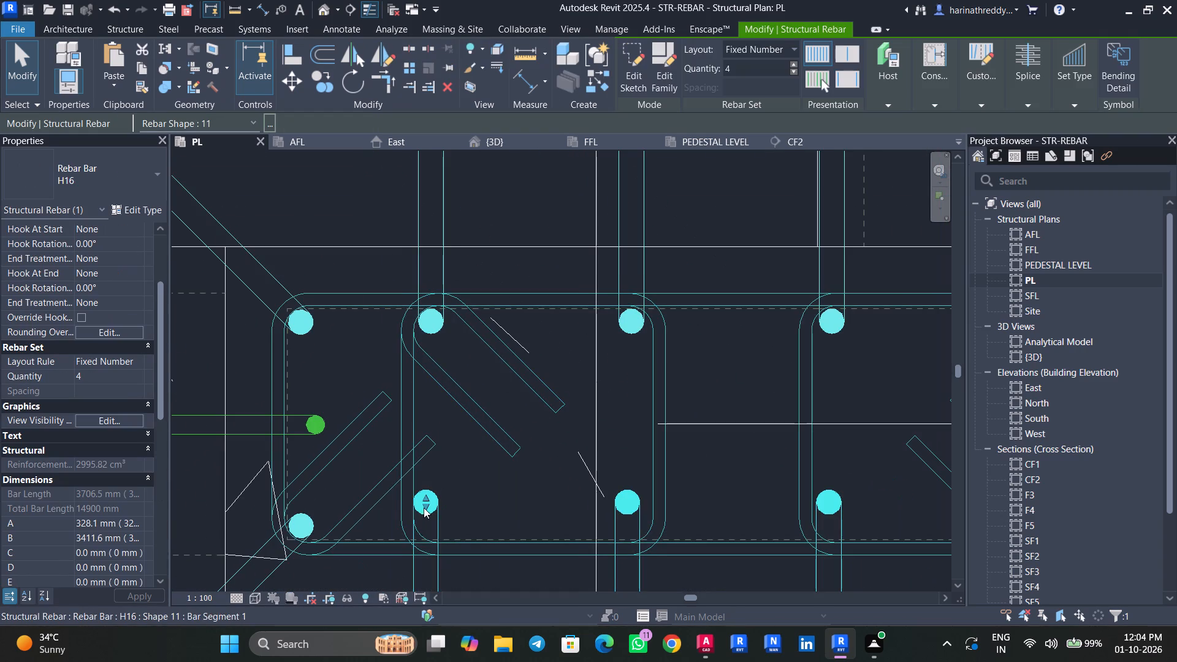
pyautogui.moveTo(424, 507); pyautogui.dragTo(428, 533)
pyautogui.moveTo(775, 473); pyautogui.dragTo(468, 521, button='middle')
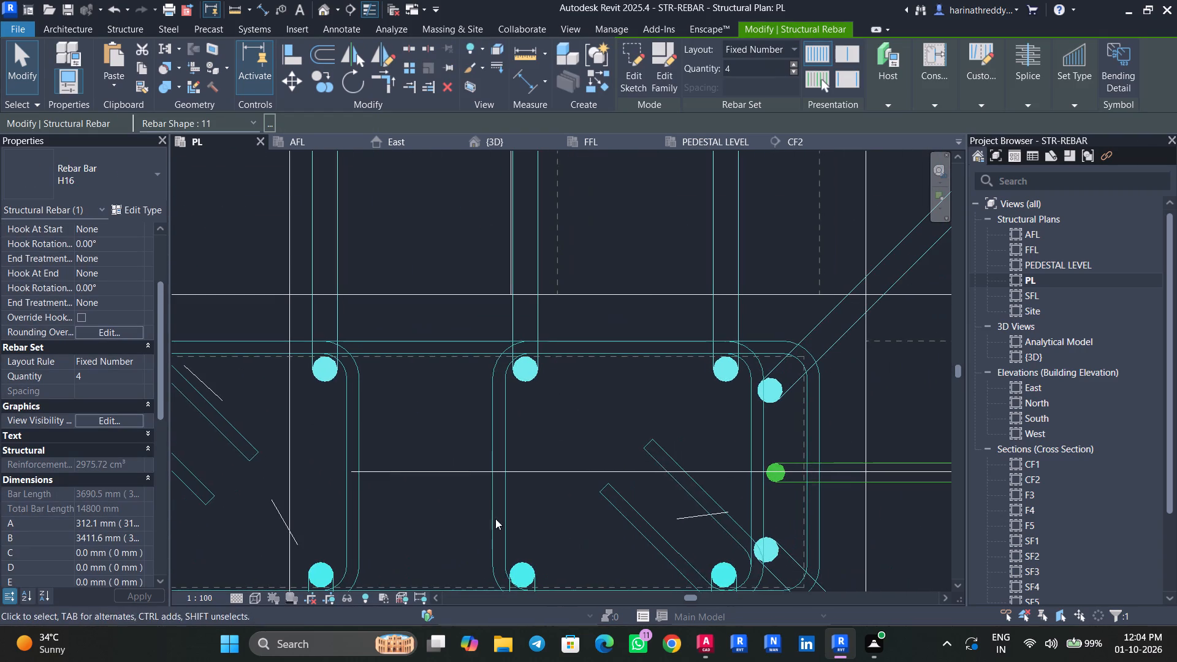
pyautogui.moveTo(633, 488); pyautogui.dragTo(470, 334, button='middle')
pyautogui.press('Escape')
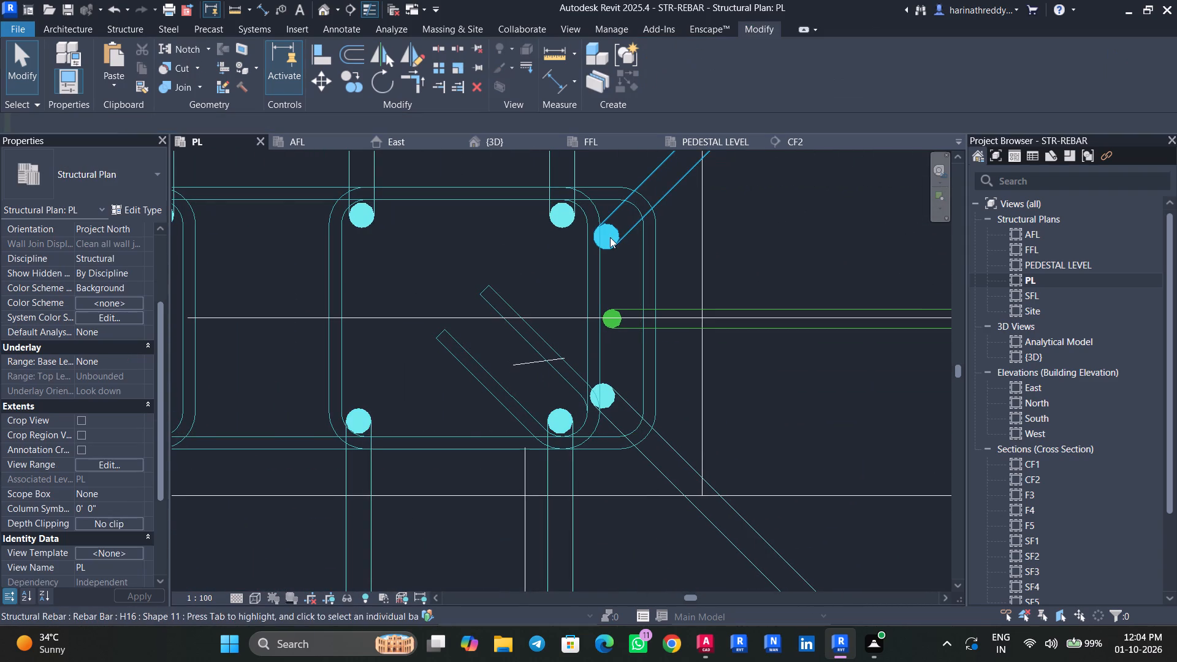
# Move the vertical leg of column C6's northeast corner H16 bar outward into the stirrup corner.
pyautogui.click(610, 237)
pyautogui.scroll(2, 615, 232)
pyautogui.moveTo(606, 232); pyautogui.dragTo(631, 202)
pyautogui.press('Escape')
pyautogui.press('Escape')
# Move the vertical leg of column C6's southeast corner H16 bar outward into the stirrup corner.
pyautogui.click(608, 462)
pyautogui.moveTo(602, 449); pyautogui.dragTo(629, 483)
pyautogui.press('Escape')
pyautogui.press('Escape')
pyautogui.scroll(-2, 569, 375)
# Move the vertical leg of column C6's east-face H12 bar out toward the stirrup, making dimension A about 296 mm.
pyautogui.click(599, 348)
pyautogui.scroll(3, 602, 353)
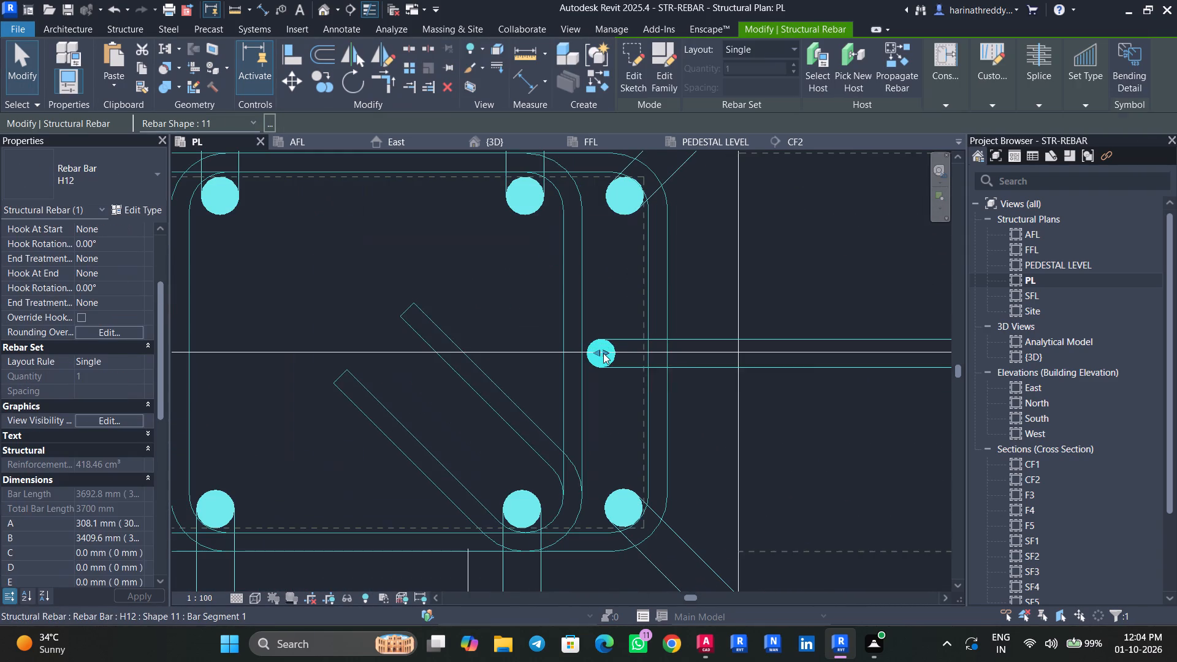
pyautogui.moveTo(604, 352); pyautogui.dragTo(630, 352)
pyautogui.press('Escape')
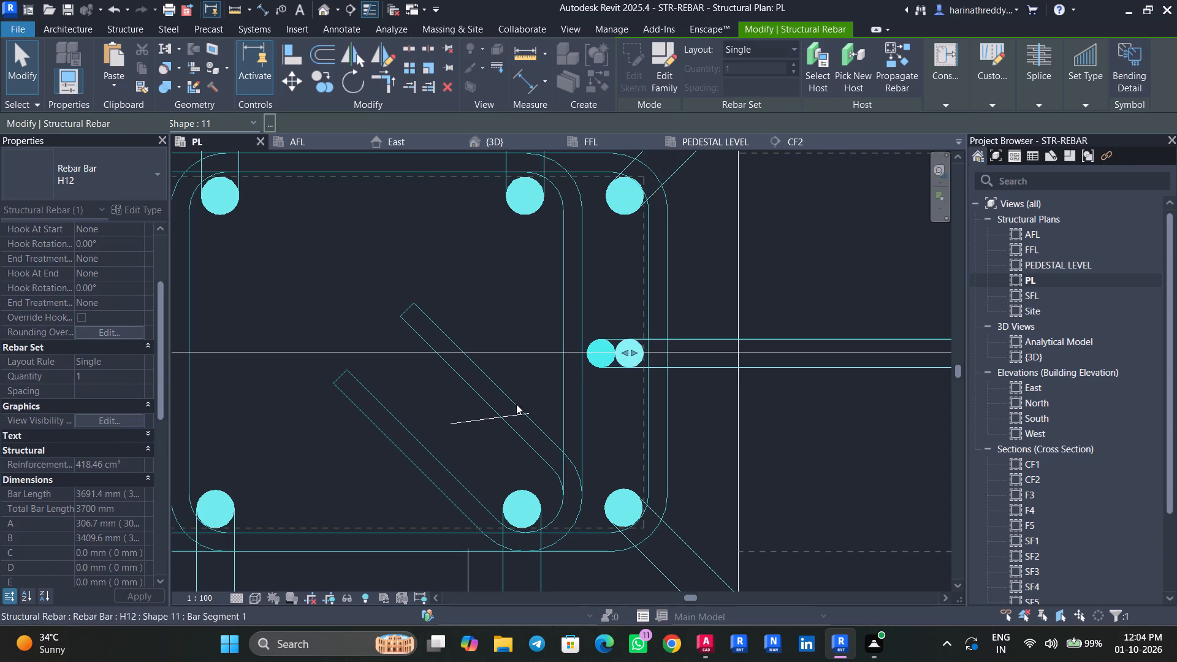
pyautogui.scroll(-6, 448, 398)
pyautogui.scroll(5, 526, 379)
pyautogui.click(529, 376)
pyautogui.scroll(4, 529, 376)
pyautogui.scroll(-1, 529, 376)
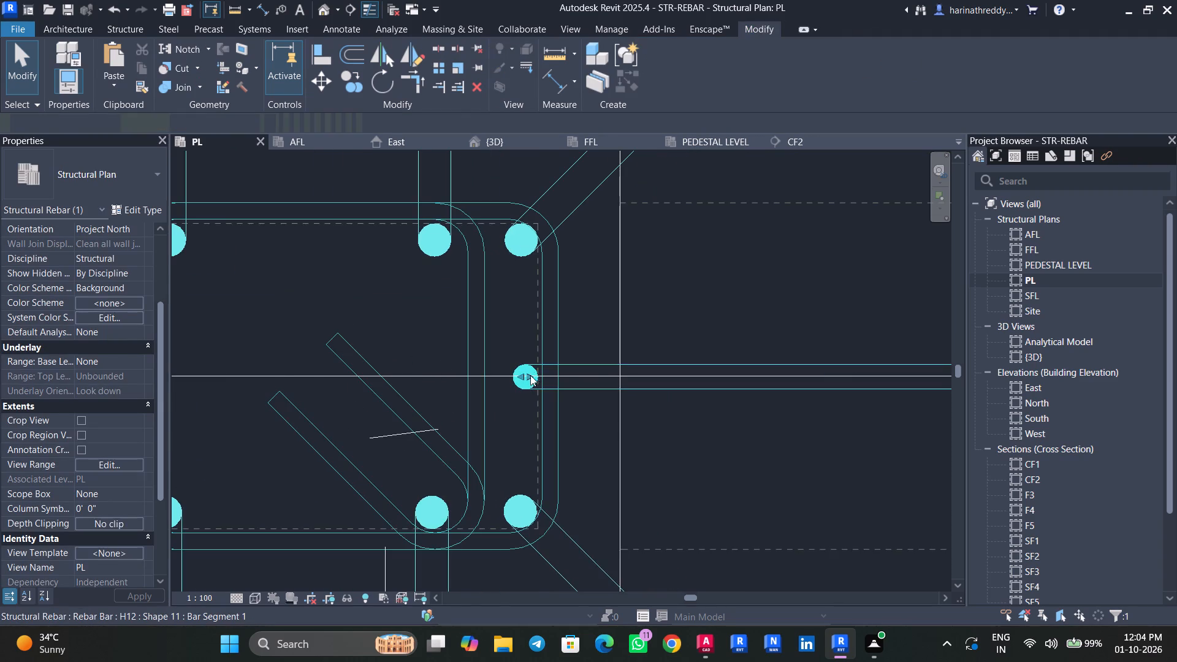
pyautogui.moveTo(529, 376); pyautogui.dragTo(546, 378)
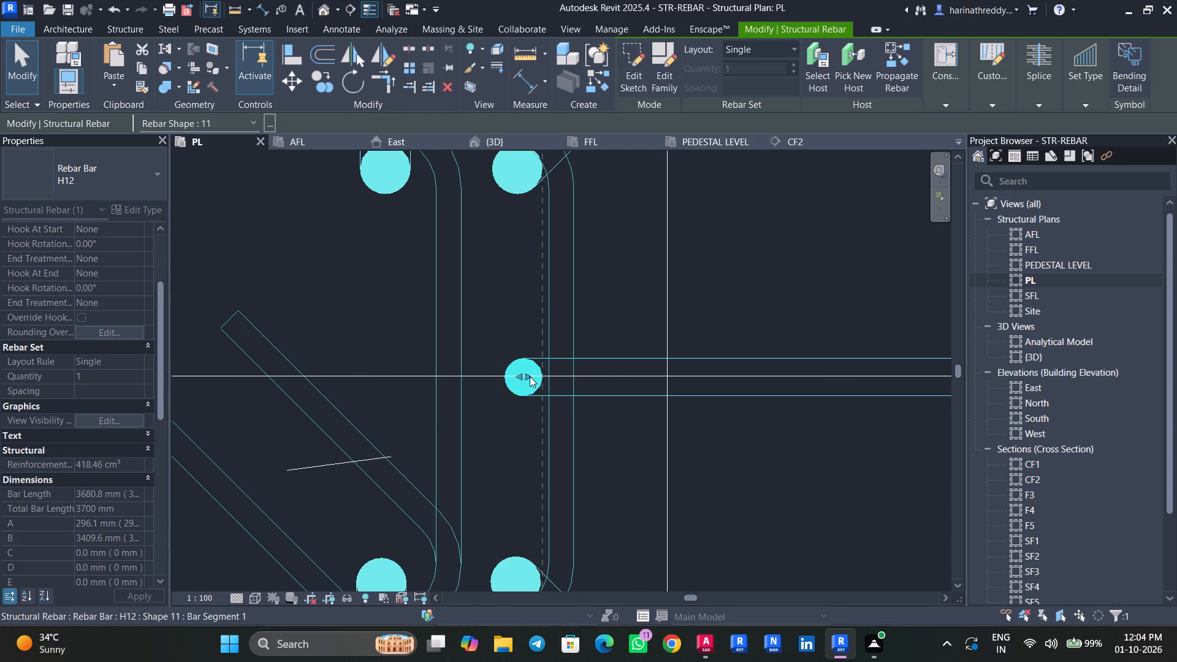
pyautogui.moveTo(527, 376); pyautogui.dragTo(537, 377)
pyautogui.scroll(-3, 511, 405)
pyautogui.scroll(1, 511, 405)
pyautogui.scroll(-10, 511, 404)
pyautogui.moveTo(379, 404); pyautogui.dragTo(676, 418, button='middle')
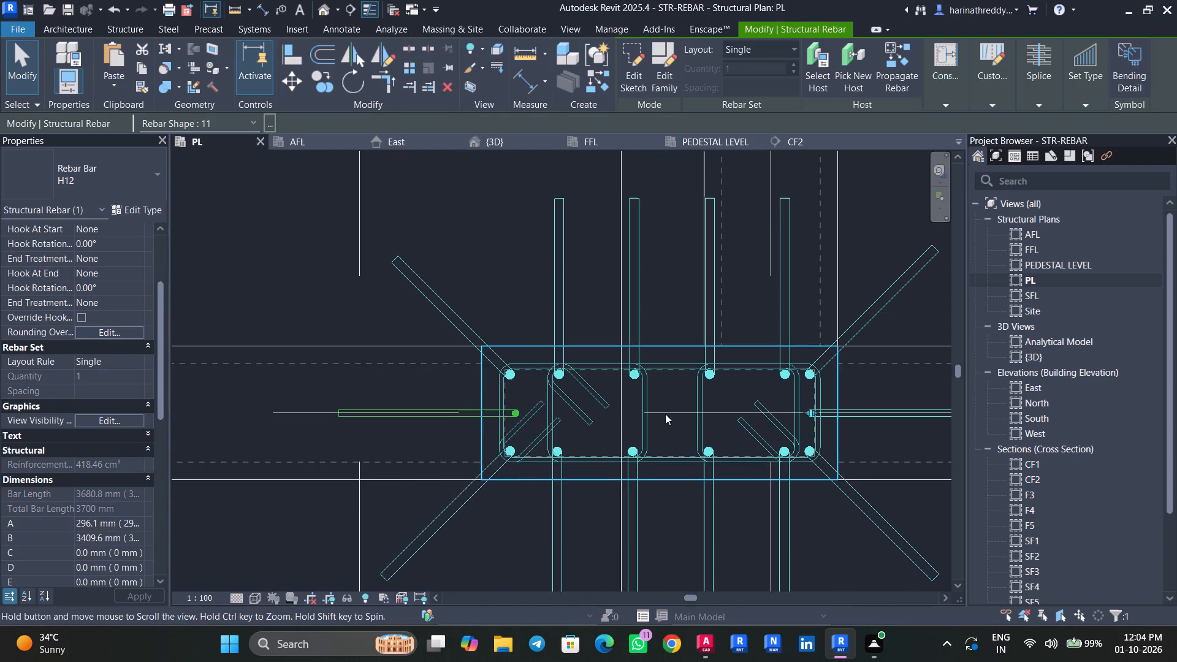
pyautogui.press('Escape')
pyautogui.press('Escape')
# Move the vertical leg of column C6's west-face H12 bar out toward the stirrup, in line with the west corner bars.
pyautogui.click(522, 413)
pyautogui.scroll(5, 498, 424)
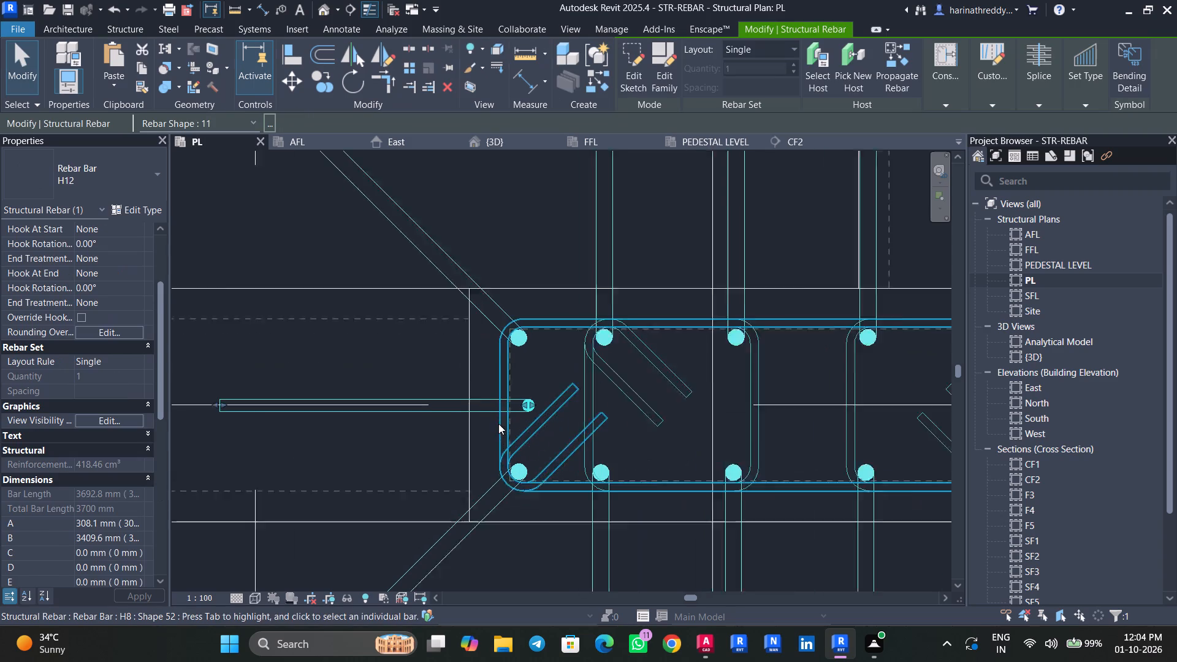
pyautogui.moveTo(529, 401); pyautogui.dragTo(519, 401)
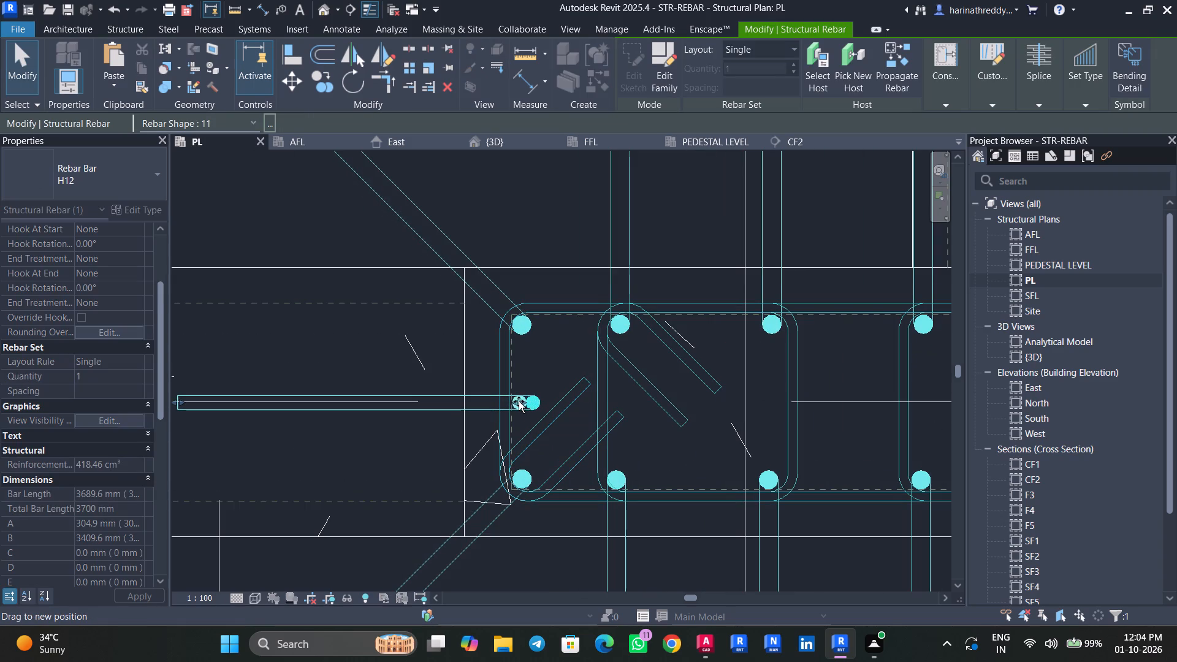
pyautogui.moveTo(519, 401); pyautogui.dragTo(517, 401)
pyautogui.scroll(-4, 518, 435)
pyautogui.press('Escape')
pyautogui.press('Escape')
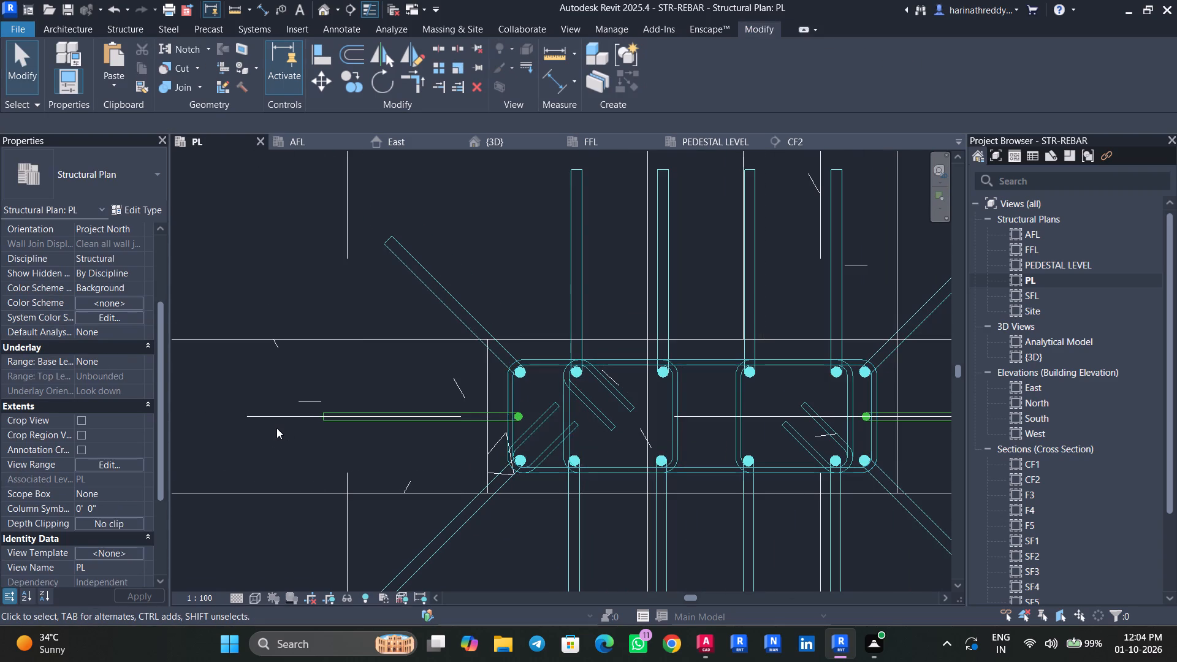
# Place single straight H16 bars, shape 00, perpendicular to cover in column C6, directly beside the northwest and southwest corner bars.
pyautogui.scroll(-2, 276, 425)
pyautogui.click(749, 445)
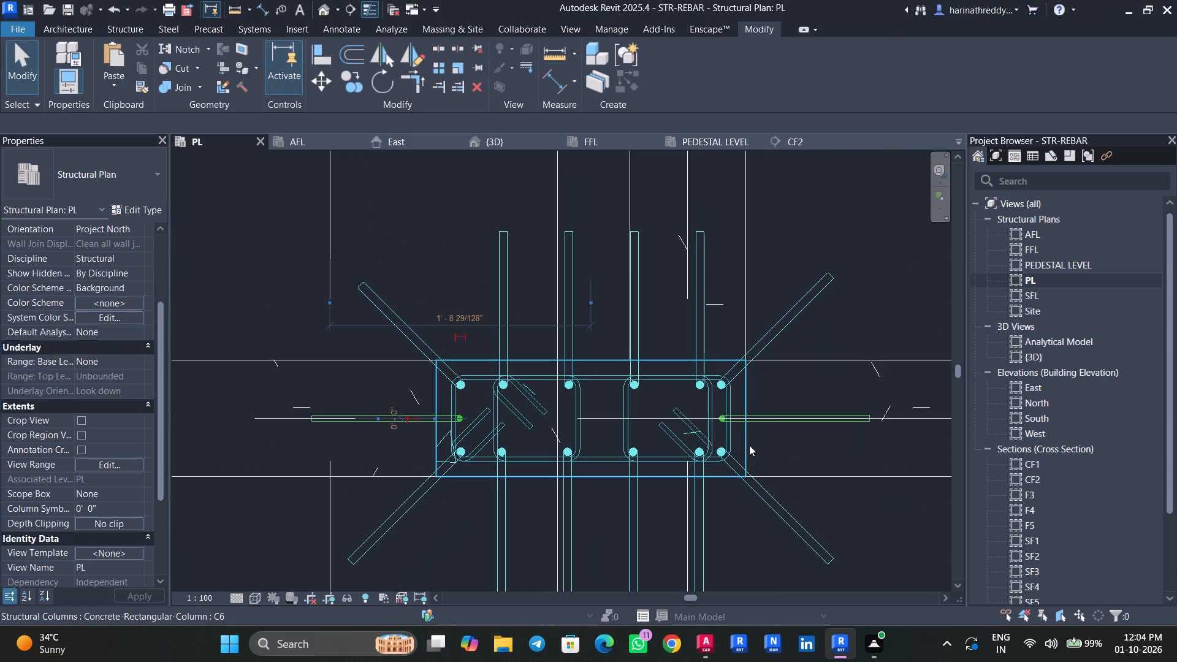
pyautogui.click(775, 63)
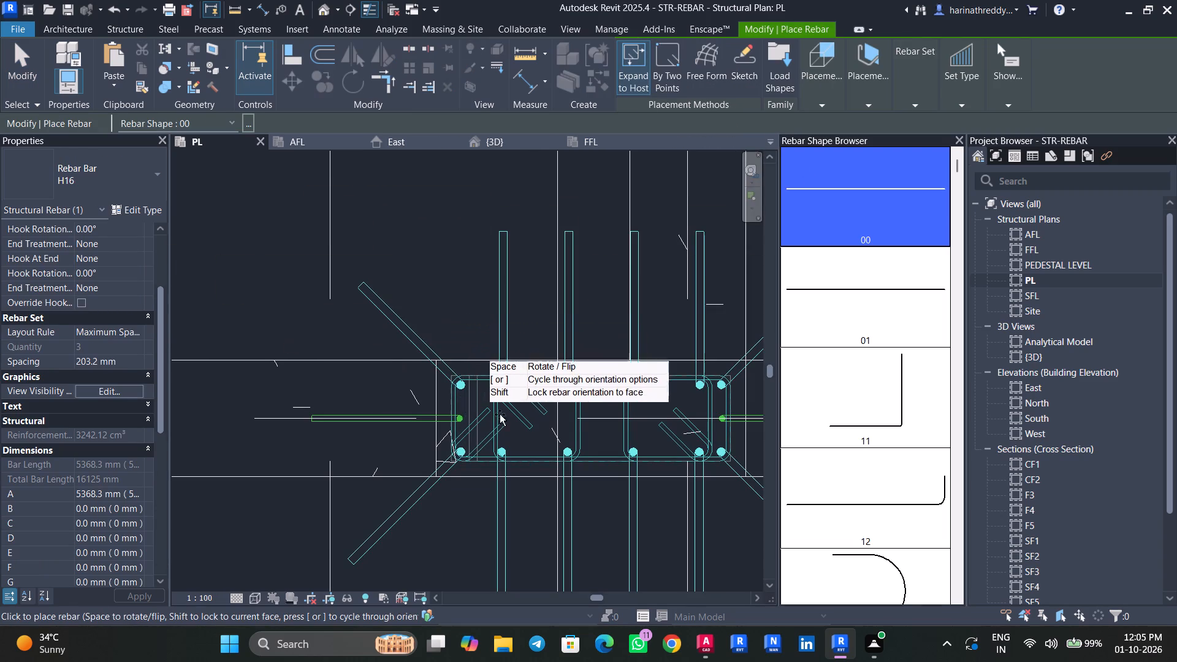
pyautogui.click(142, 329)
pyautogui.click(96, 344)
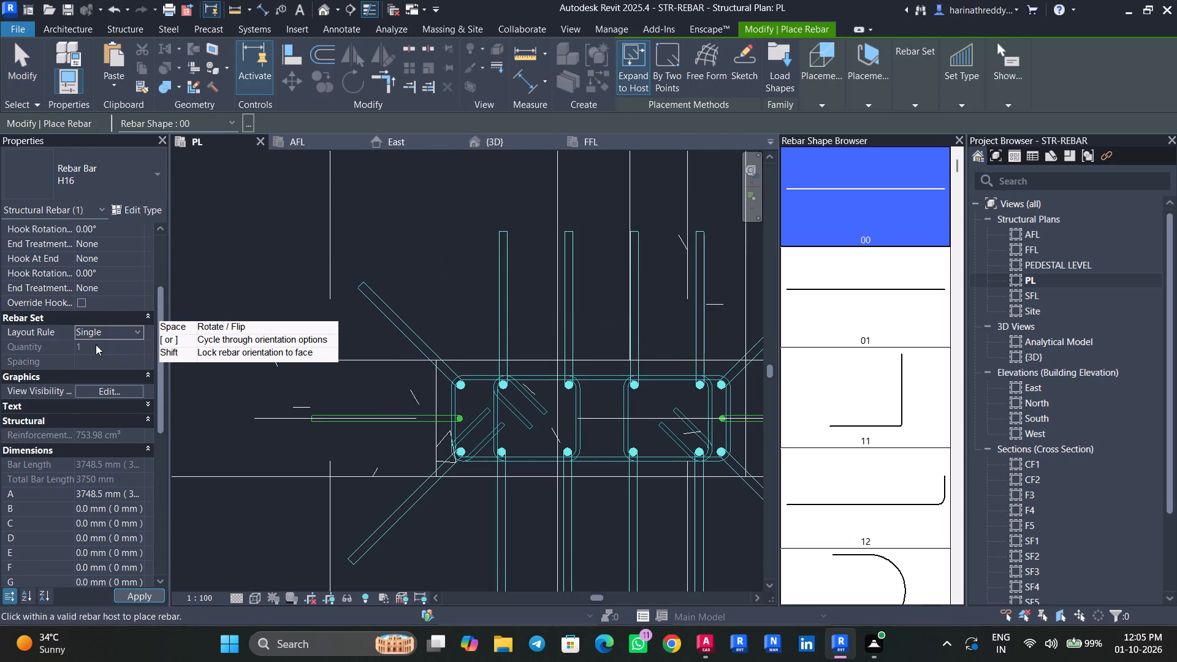
pyautogui.scroll(2, 465, 389)
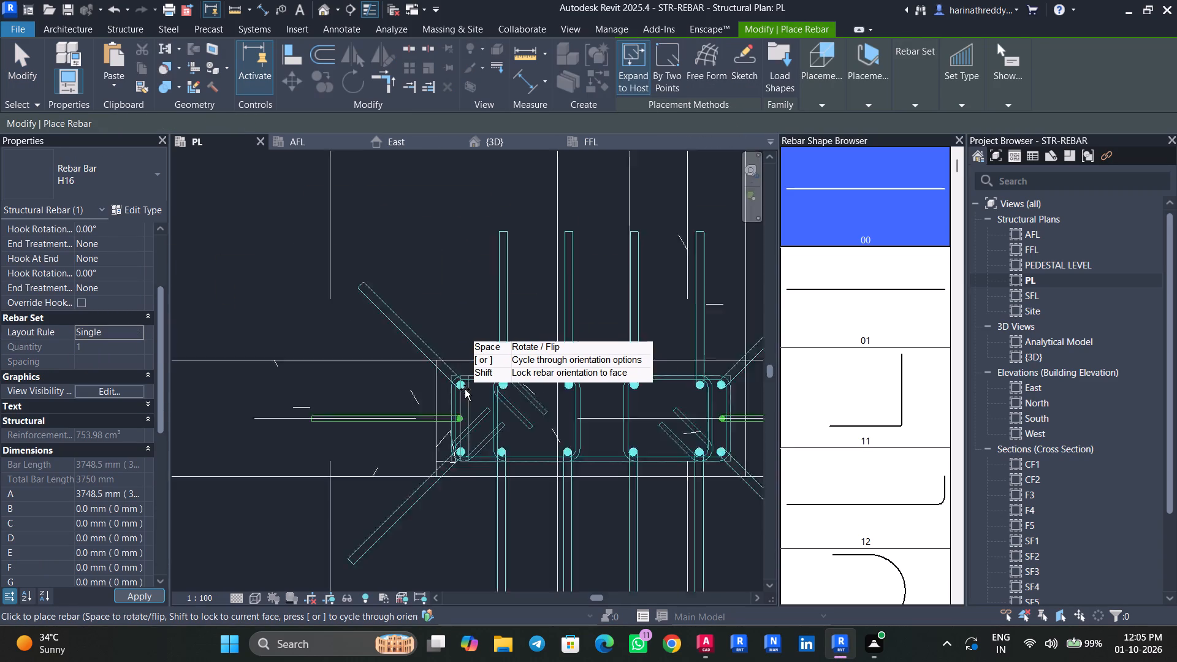
pyautogui.scroll(6, 465, 389)
pyautogui.click(756, 94)
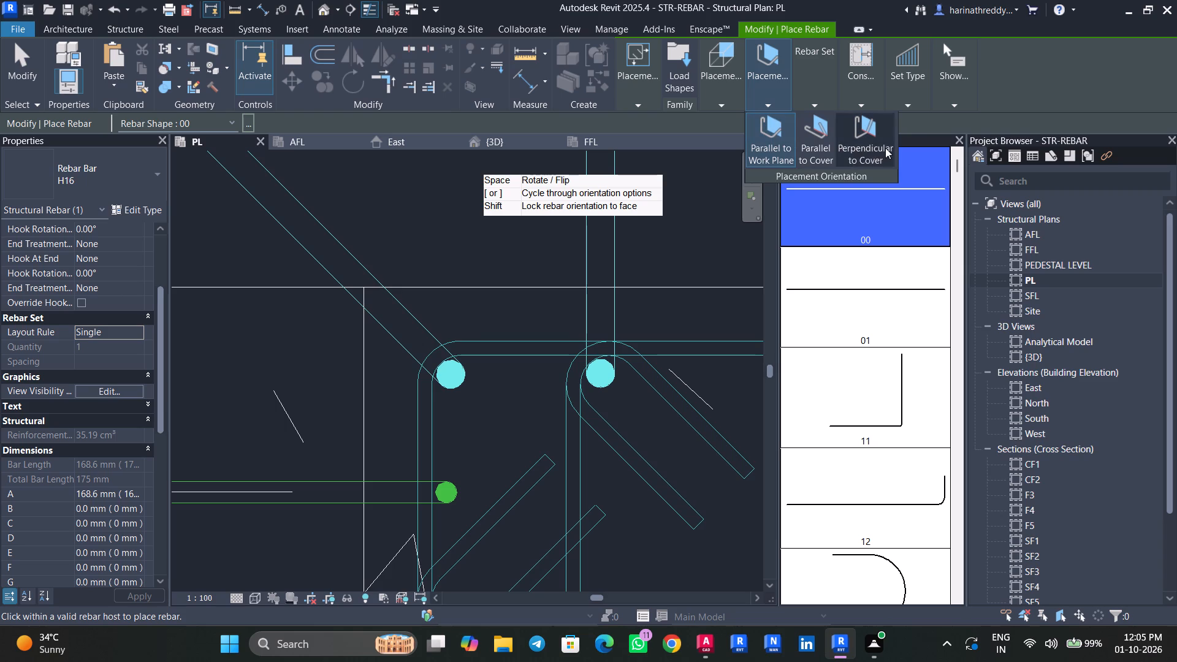
pyautogui.click(885, 148)
pyautogui.moveTo(505, 379); pyautogui.dragTo(400, 385, button='middle')
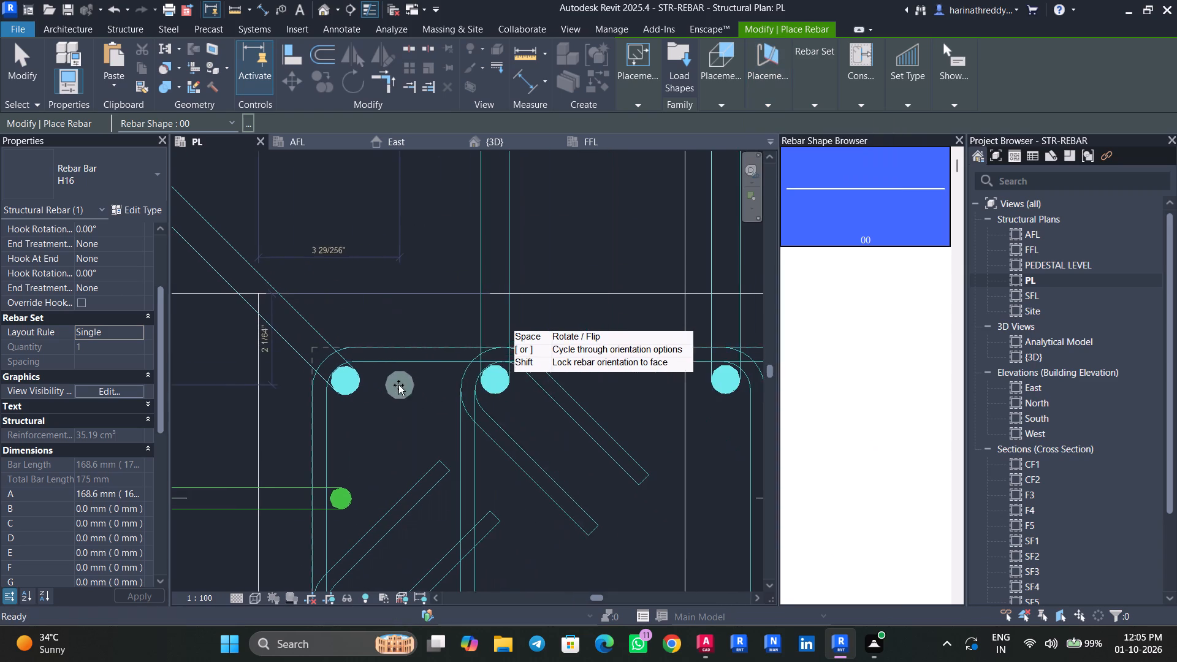
pyautogui.scroll(2, 392, 391)
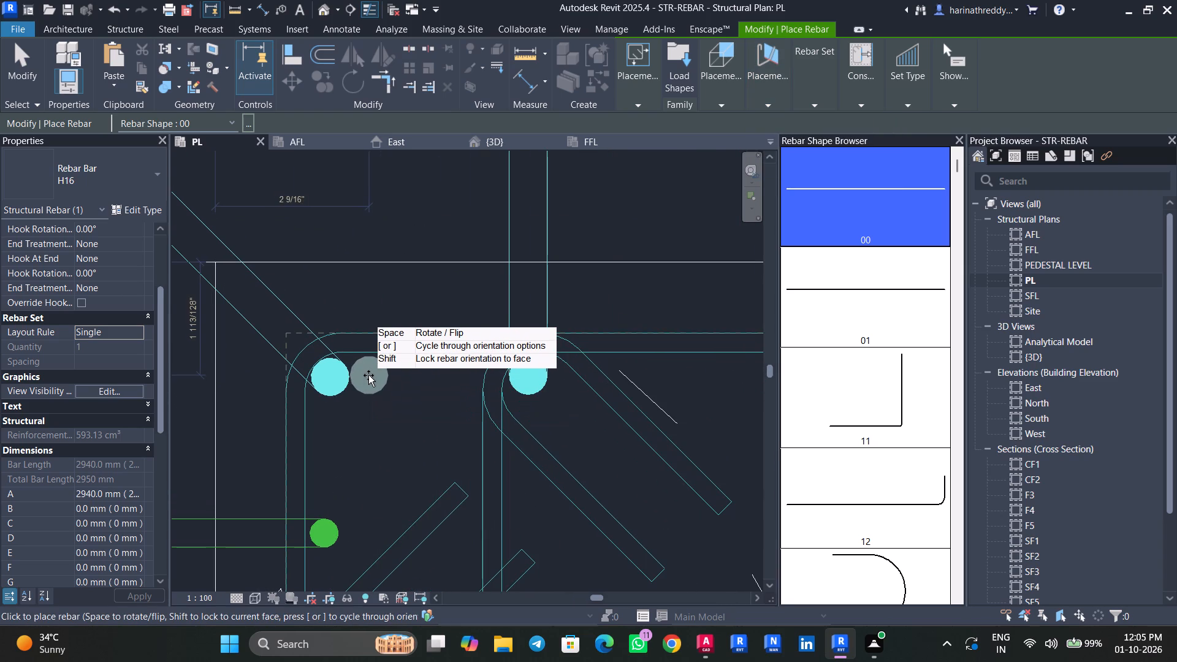
pyautogui.click(368, 376)
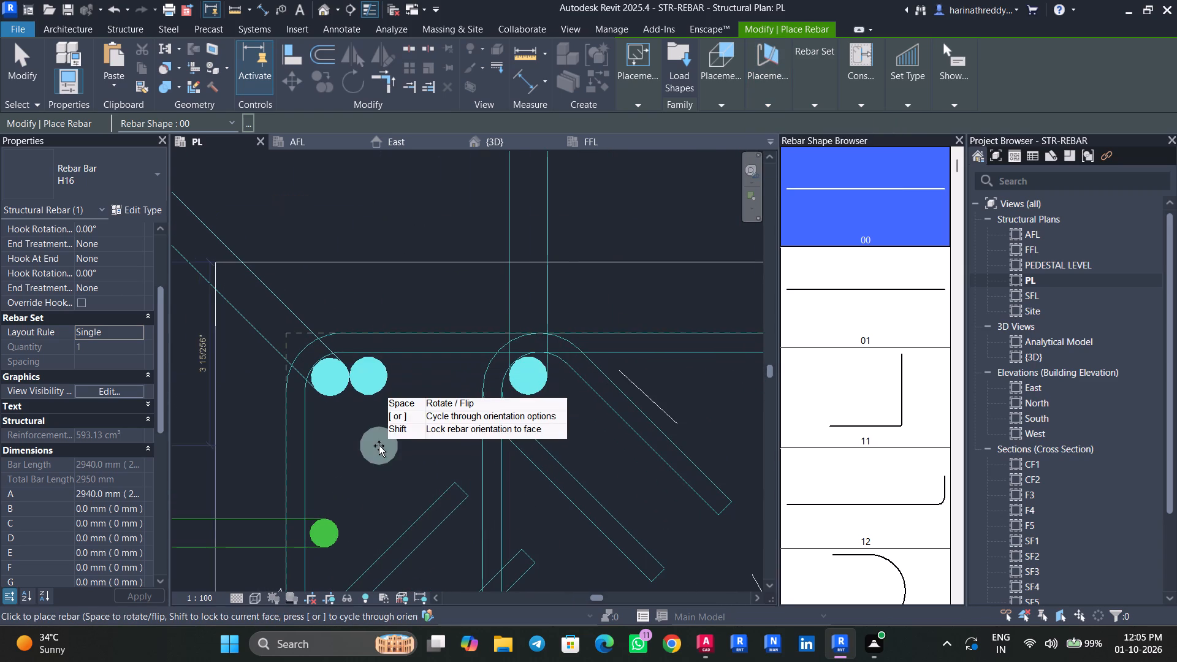
pyautogui.moveTo(379, 446); pyautogui.dragTo(364, 260, button='middle')
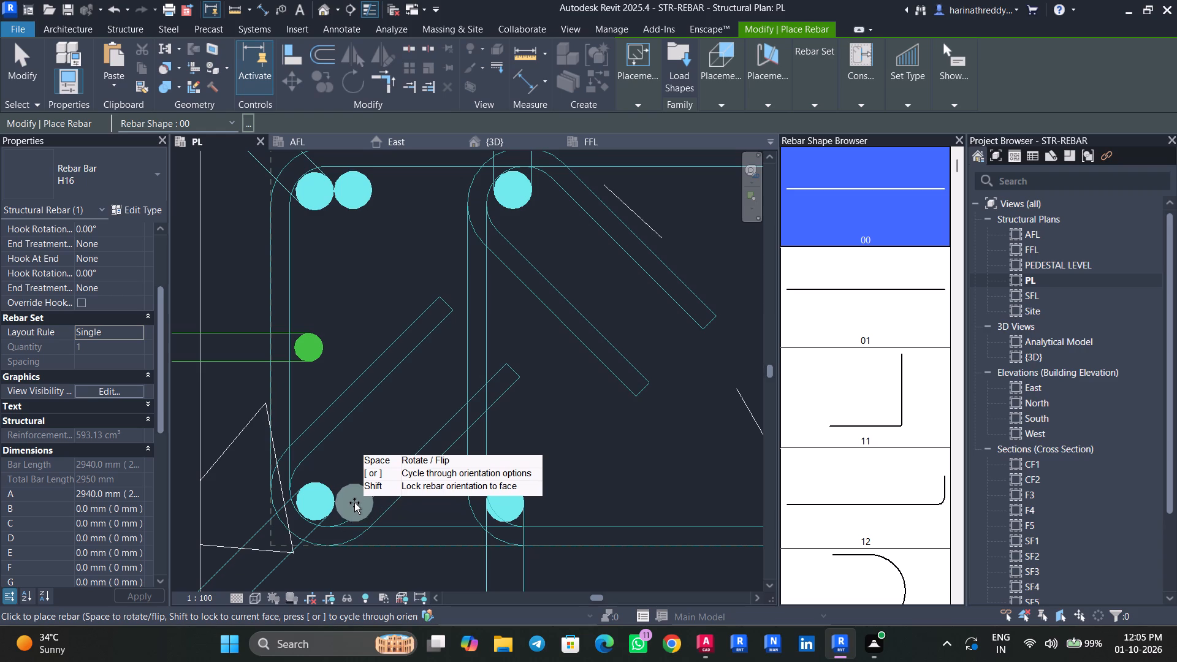
pyautogui.click(354, 502)
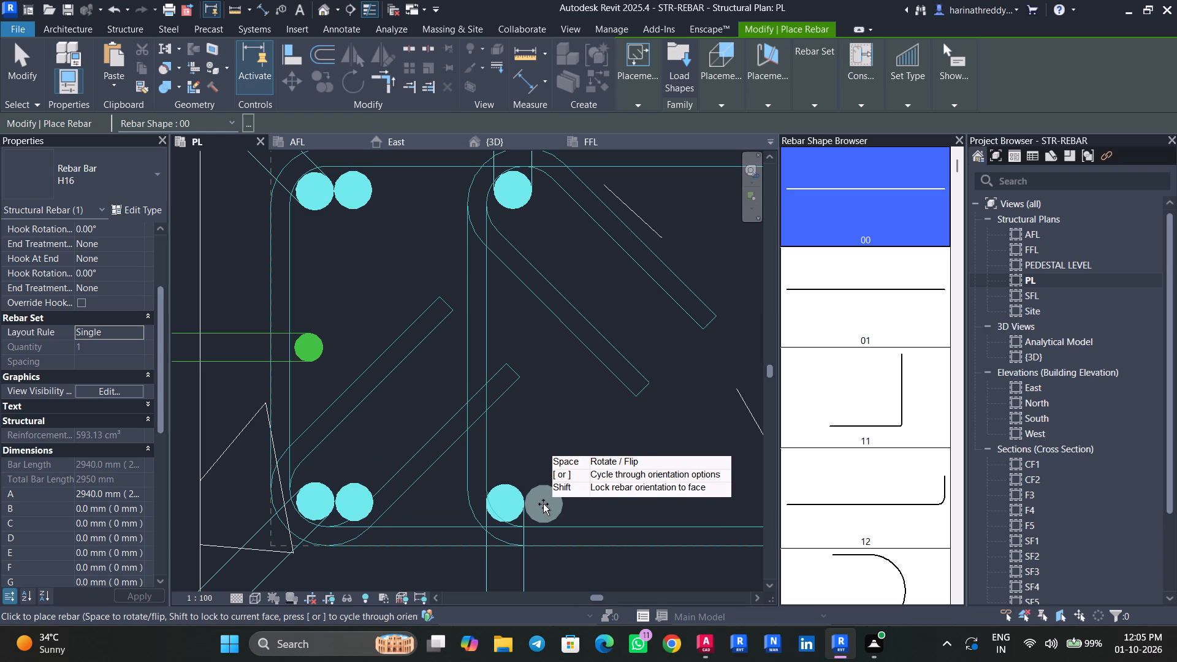
# Place single H16 lap bars immediately east of the first and second intermediate bars on column C6's south and north faces.
pyautogui.click(543, 504)
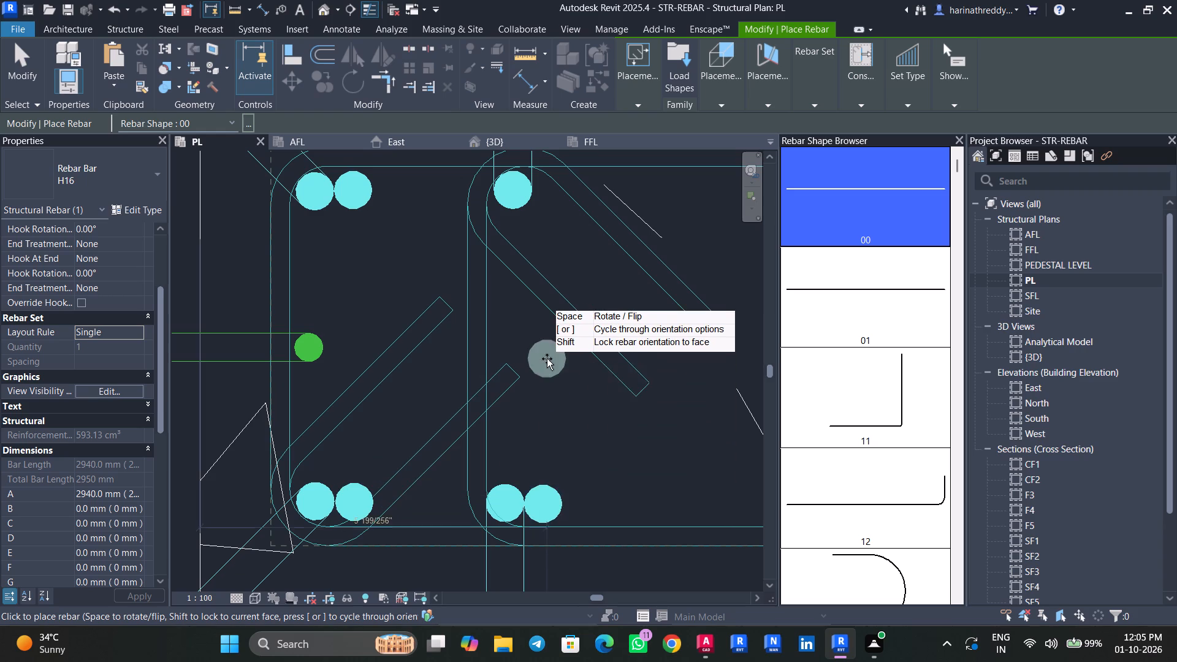
pyautogui.moveTo(547, 359); pyautogui.dragTo(524, 514, button='middle')
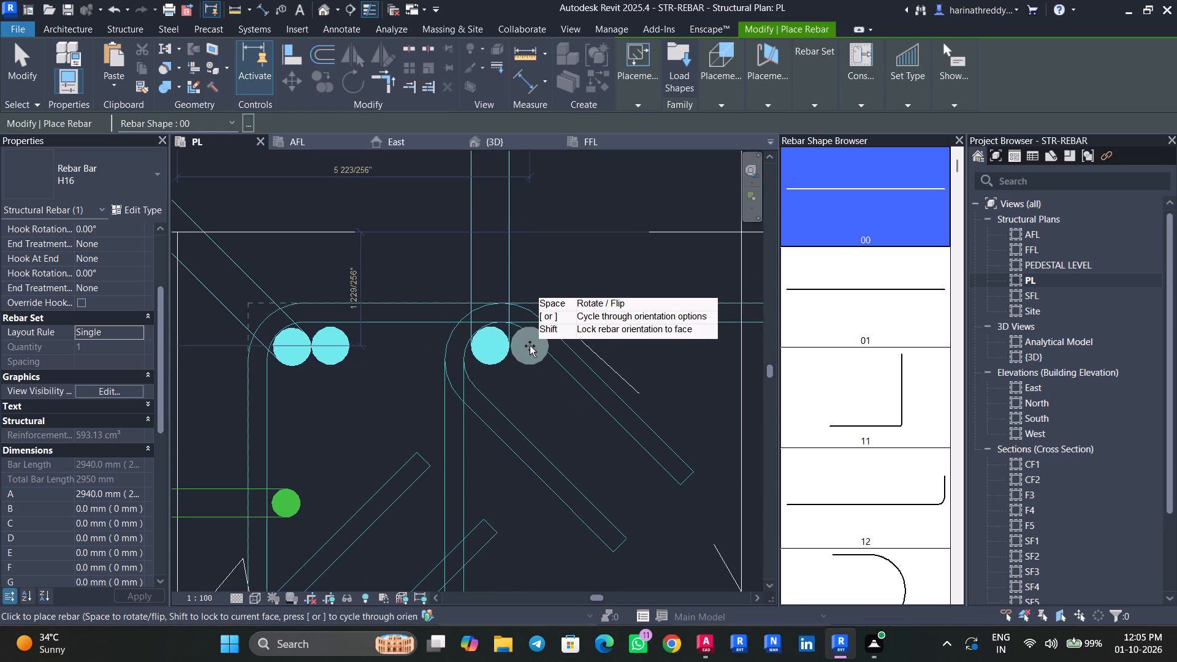
pyautogui.click(530, 346)
pyautogui.moveTo(609, 384); pyautogui.dragTo(270, 435, button='middle')
pyautogui.scroll(5, 489, 398)
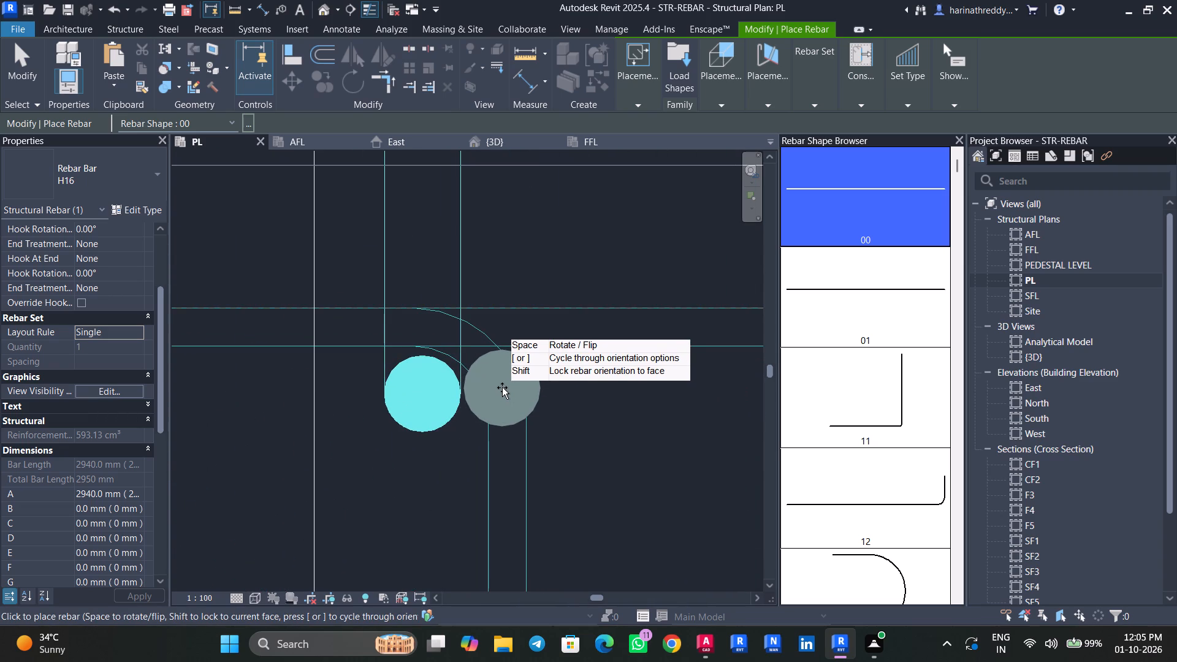
pyautogui.click(501, 387)
pyautogui.moveTo(592, 463); pyautogui.dragTo(528, 365, button='middle')
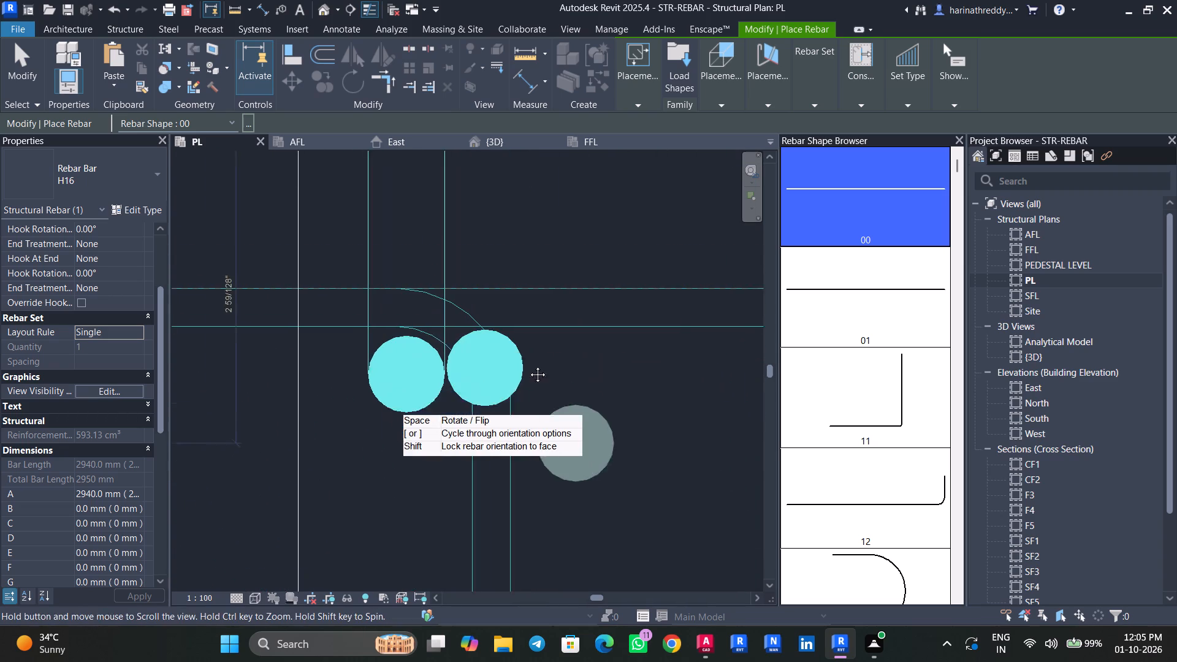
pyautogui.moveTo(528, 365); pyautogui.dragTo(514, 326, button='middle')
pyautogui.scroll(-4, 514, 326)
pyautogui.moveTo(536, 392); pyautogui.dragTo(532, 194, button='middle')
pyautogui.scroll(3, 465, 458)
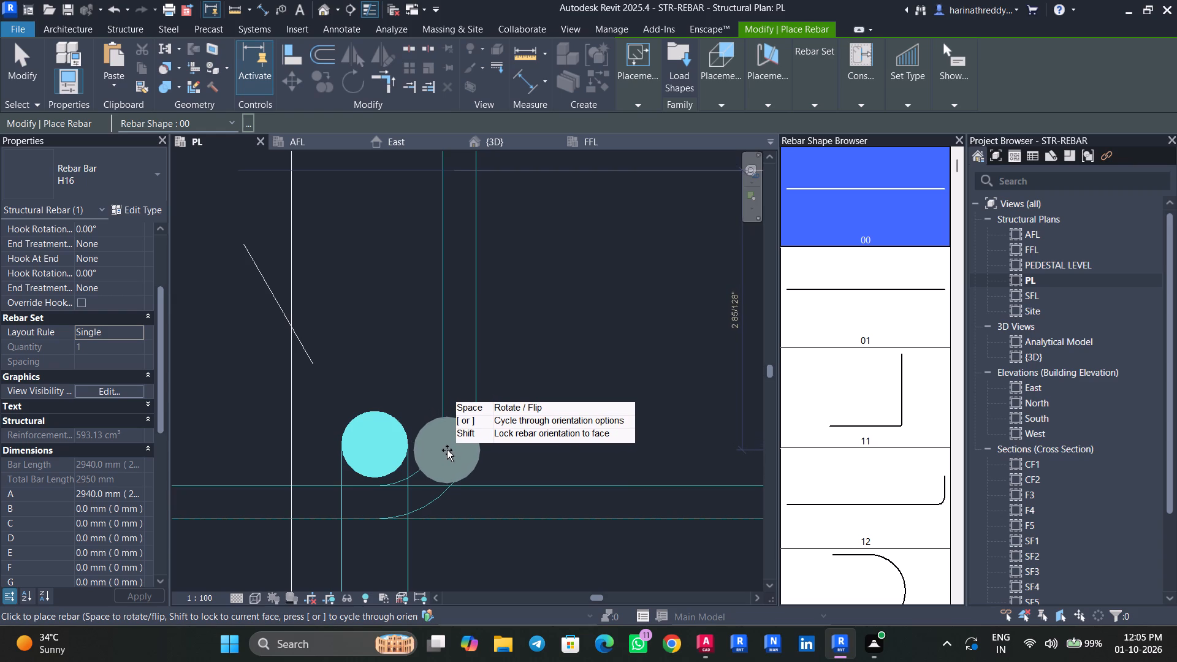
pyautogui.click(447, 450)
# Place single H16 lap bars immediately east of the third intermediate bars on column C6's south and north faces.
pyautogui.moveTo(604, 439); pyautogui.dragTo(317, 441, button='middle')
pyautogui.scroll(-7, 334, 440)
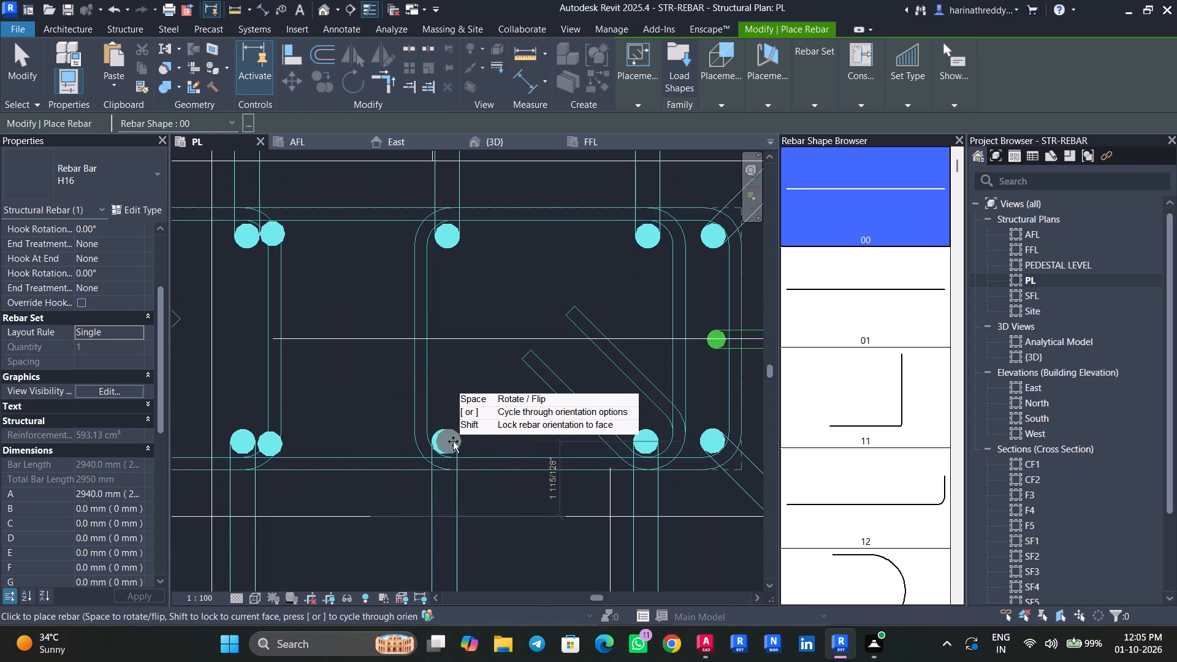
pyautogui.scroll(3, 468, 444)
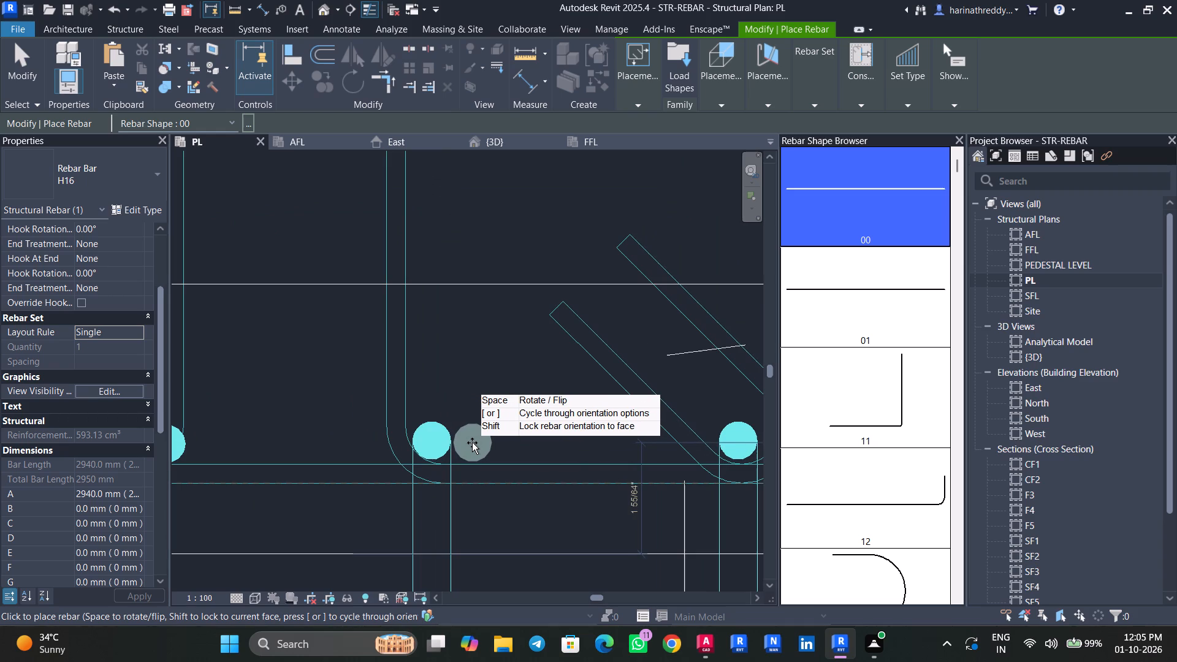
pyautogui.click(472, 443)
pyautogui.moveTo(483, 287); pyautogui.dragTo(467, 478, button='middle')
pyautogui.scroll(4, 451, 327)
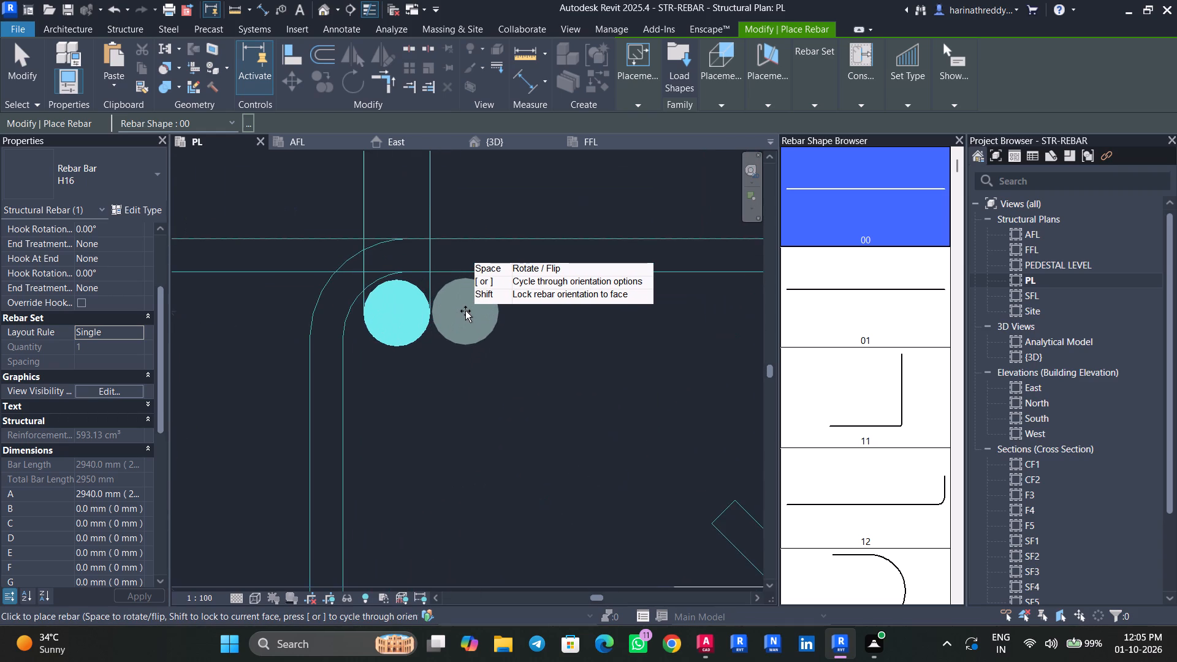
pyautogui.click(465, 311)
# Place single H16 lap bars immediately west of column C6's fourth north-face intermediate bar and its northeast corner bar.
pyautogui.scroll(-8, 528, 395)
pyautogui.moveTo(554, 399); pyautogui.dragTo(330, 427, button='middle')
pyautogui.scroll(4, 419, 398)
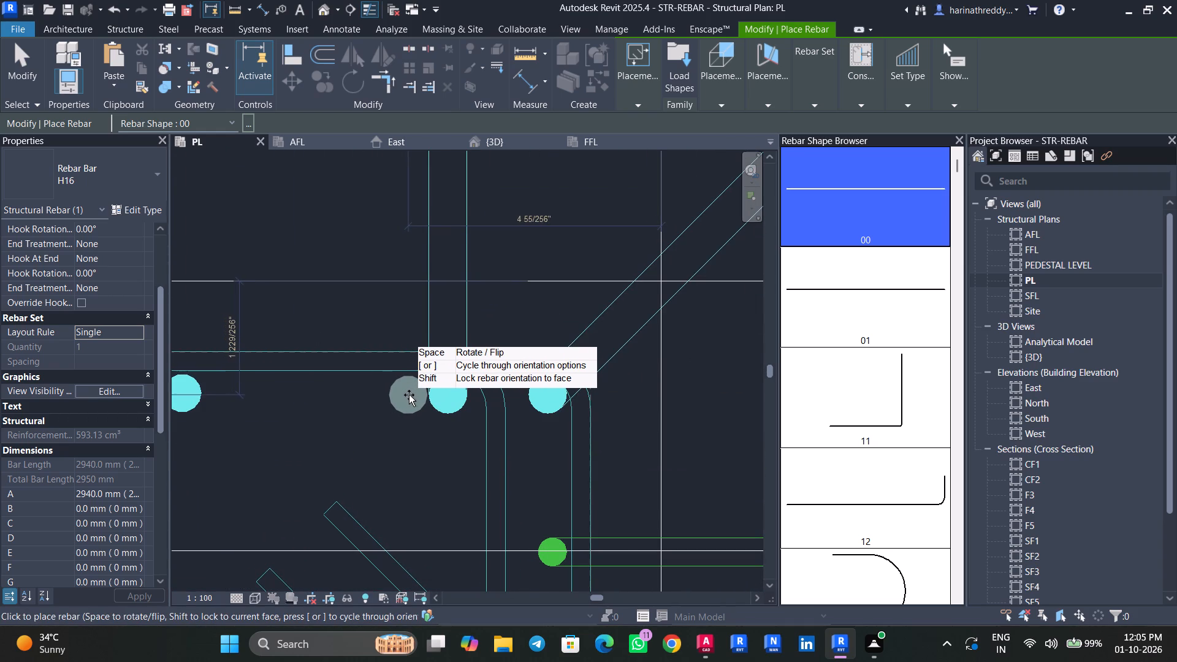
pyautogui.click(409, 395)
pyautogui.scroll(4, 501, 396)
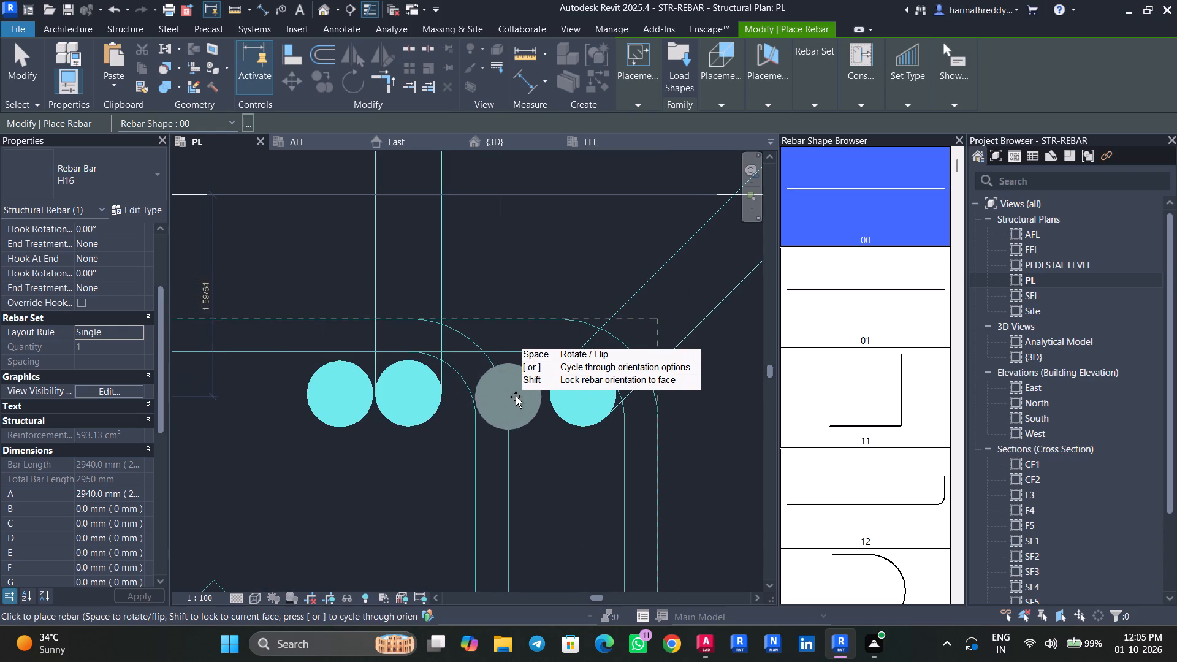
pyautogui.click(517, 395)
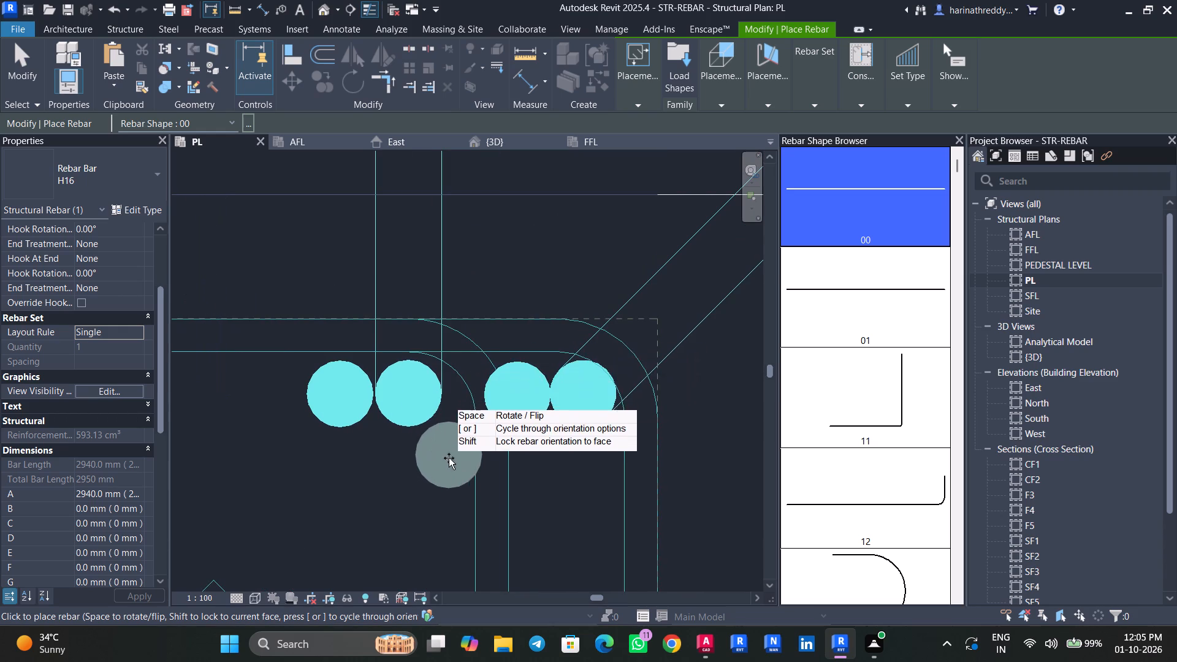
# Place single H16 lap bars immediately west of column C6's southeast corner bar and its fourth south-face intermediate bar.
pyautogui.moveTo(449, 458); pyautogui.dragTo(446, 235, button='middle')
pyautogui.scroll(1, 446, 235)
pyautogui.moveTo(495, 432); pyautogui.dragTo(482, 124, button='middle')
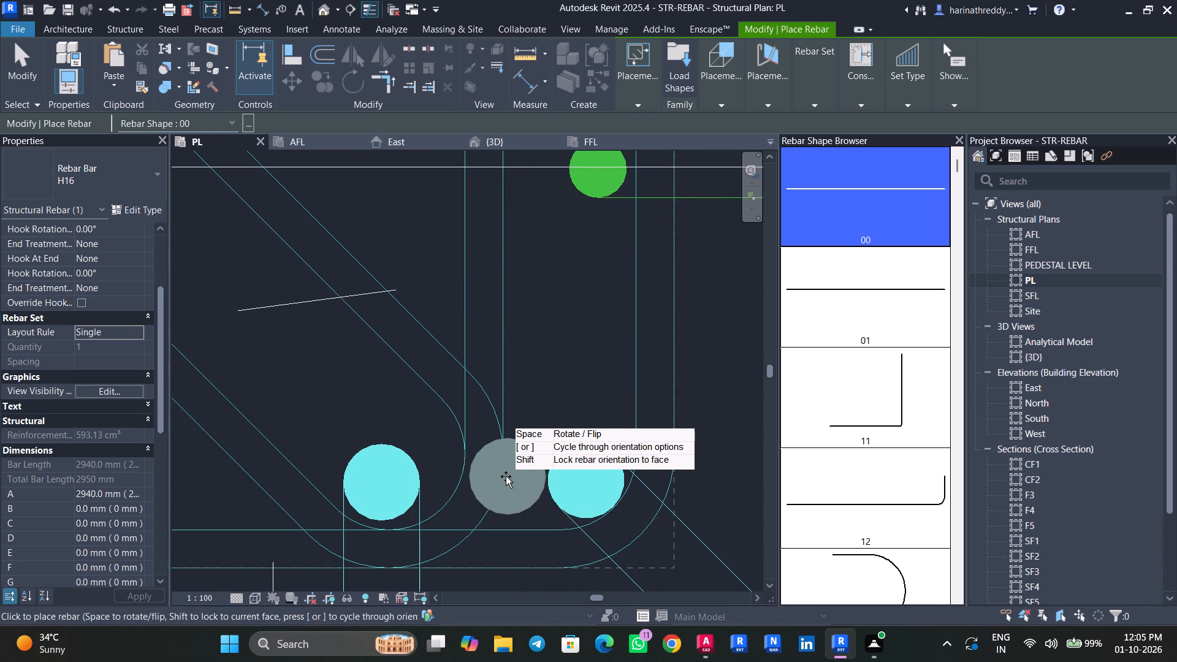
pyautogui.click(509, 478)
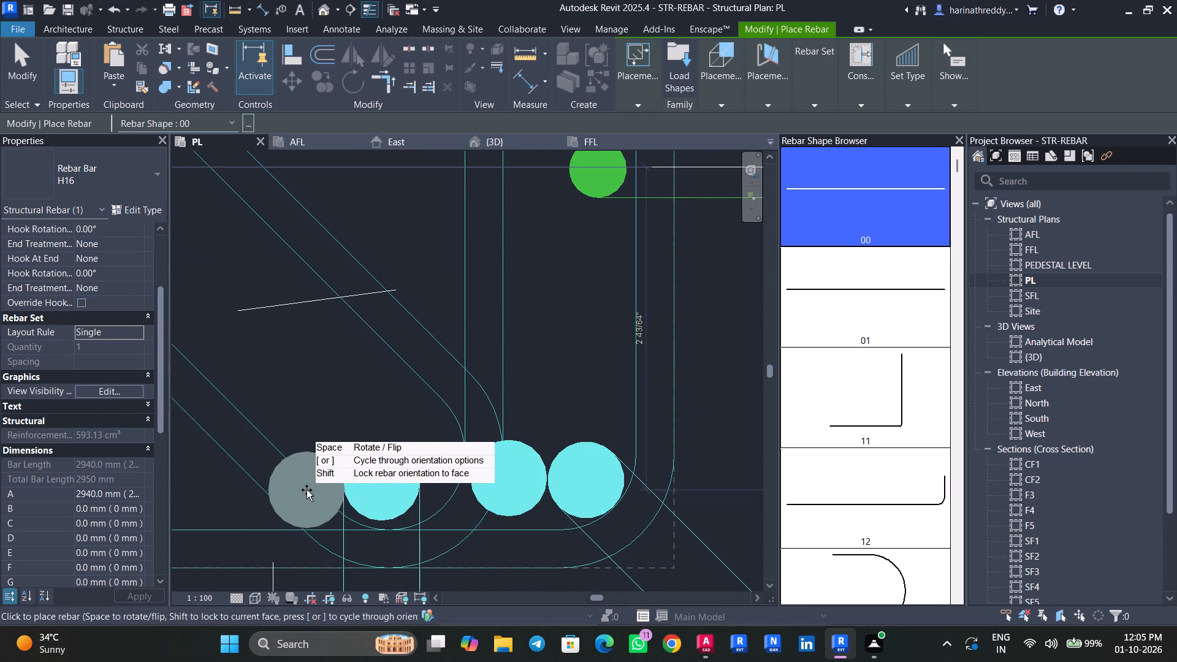
pyautogui.click(302, 486)
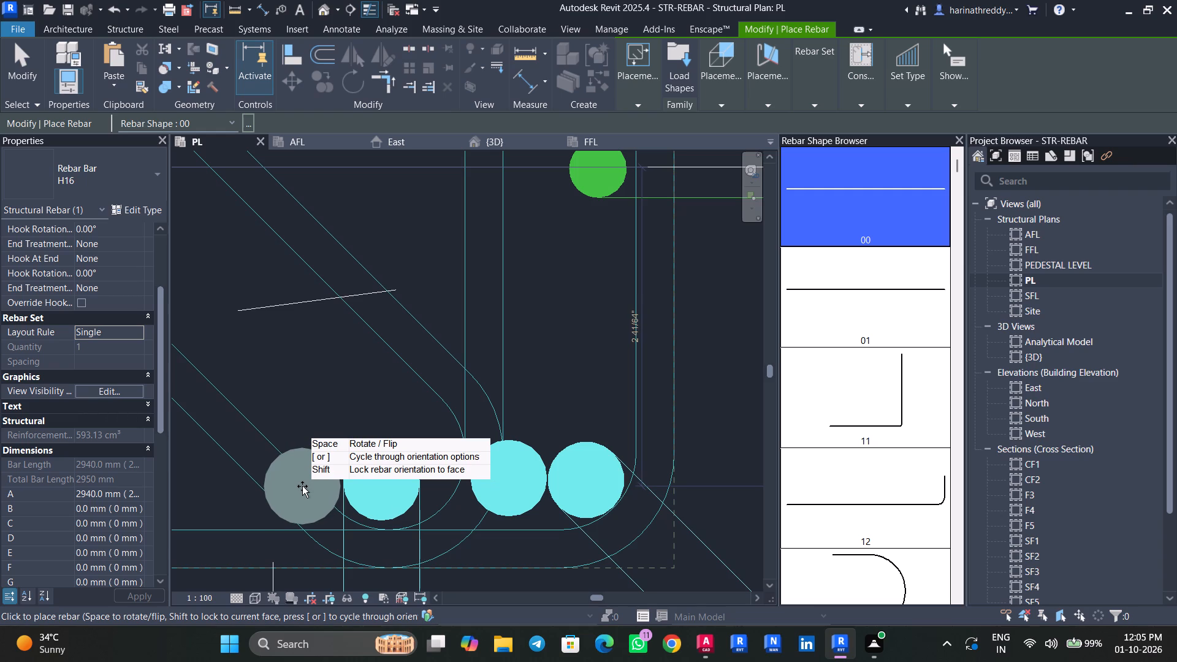
# Select all H16 bars visible in the plan and show them unobscured in the {3D} view.
pyautogui.press('Escape')
pyautogui.press('Escape')
pyautogui.press('Escape')
pyautogui.click(302, 486)
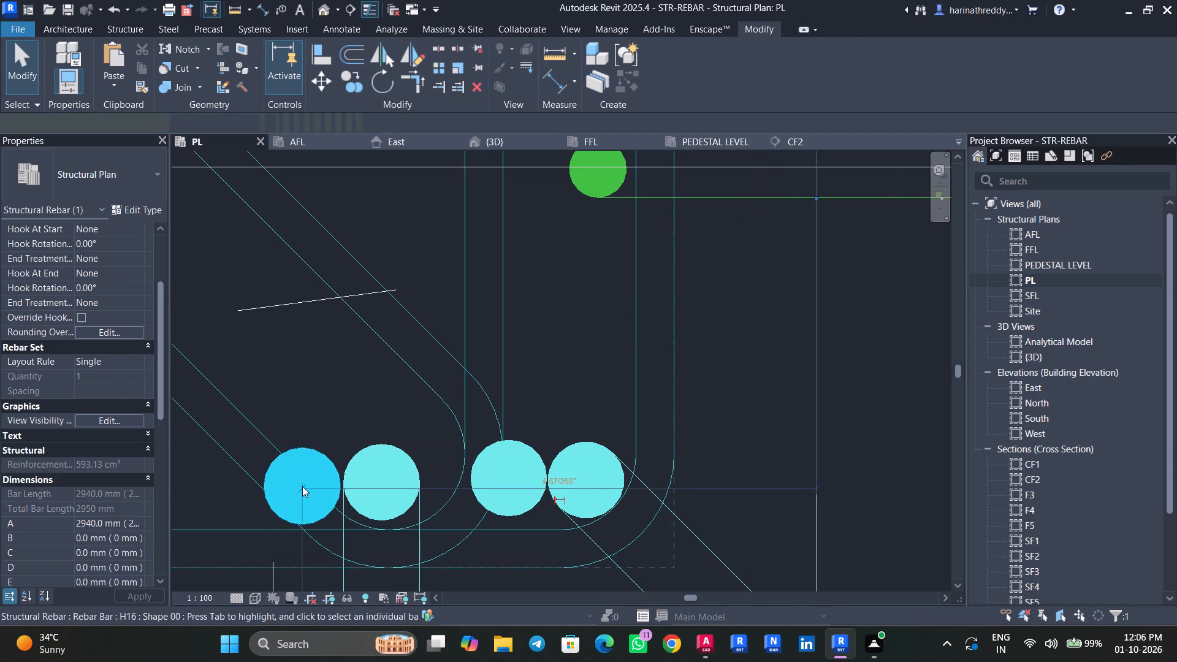
pyautogui.scroll(-5, 302, 486)
pyautogui.scroll(1, 303, 486)
pyautogui.scroll(-1, 303, 486)
pyautogui.scroll(1, 303, 486)
pyautogui.scroll(-1, 303, 486)
pyautogui.write('SA')
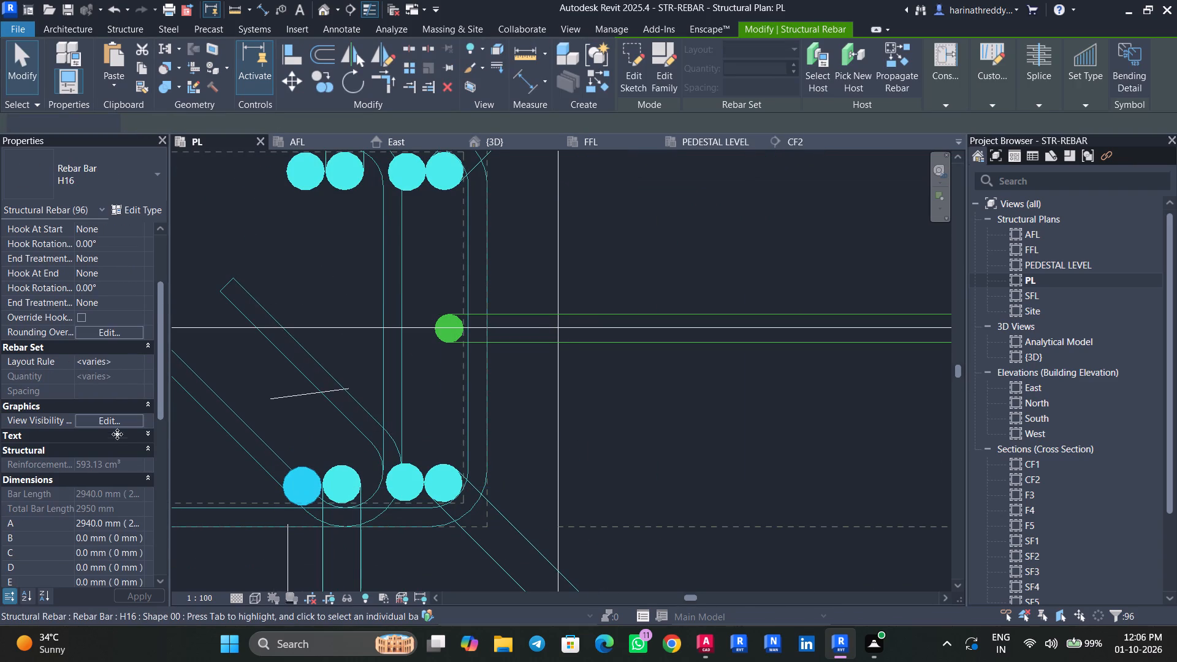
pyautogui.click(120, 425)
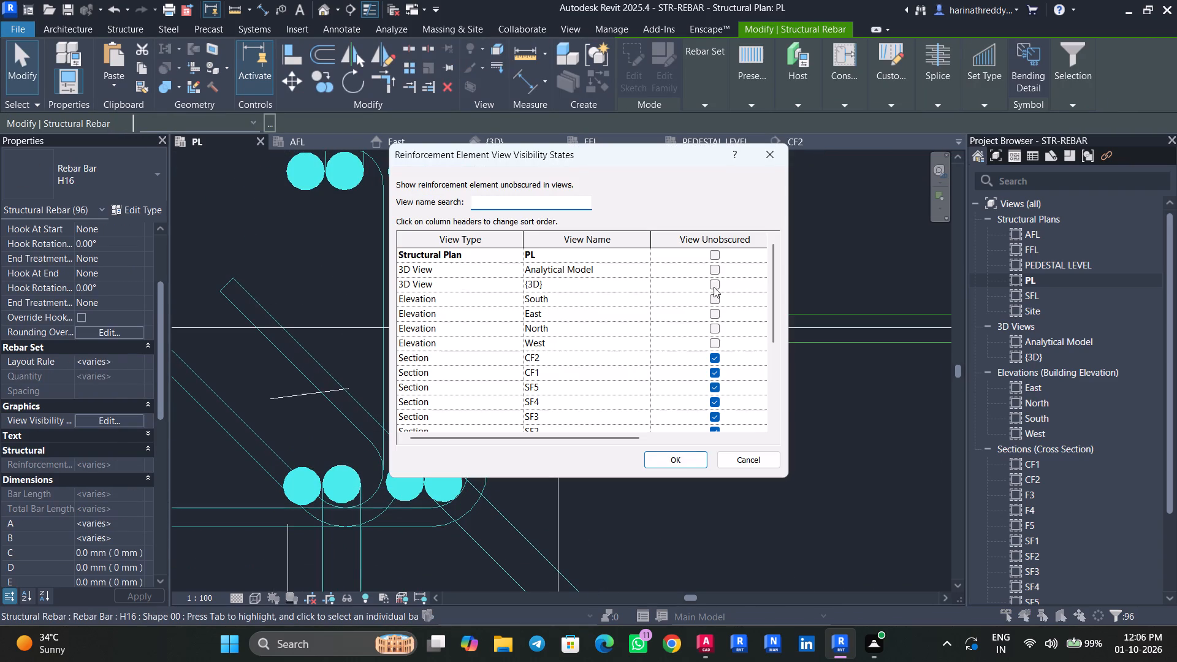
pyautogui.click(714, 286)
pyautogui.click(648, 288)
pyautogui.click(676, 457)
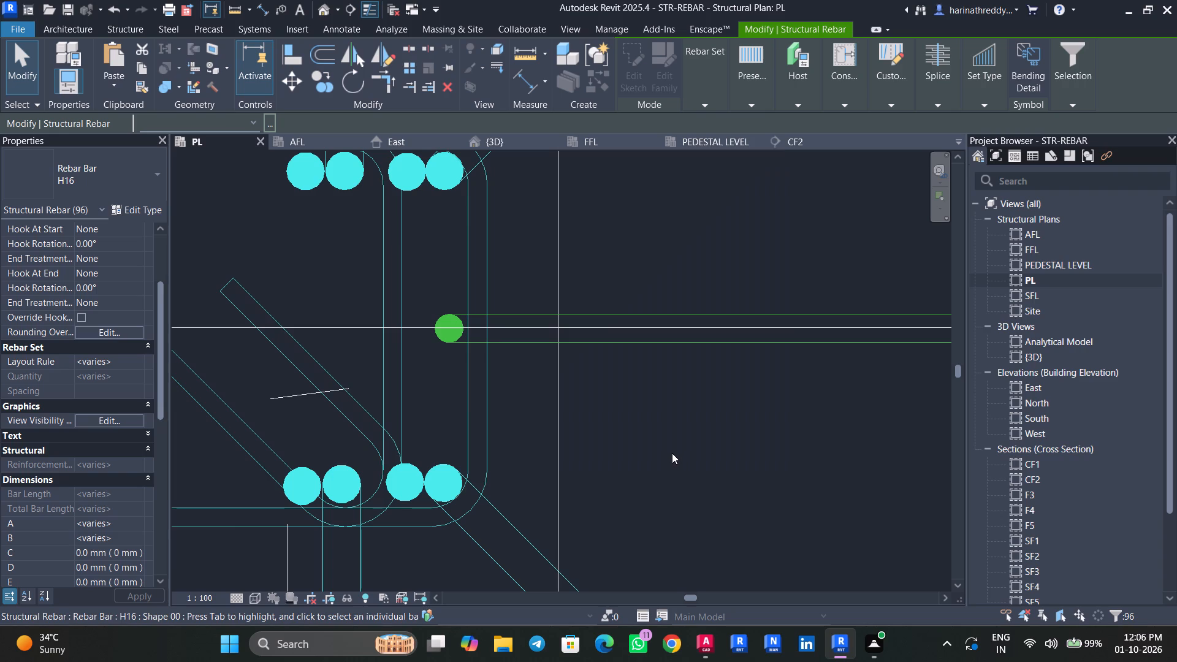
pyautogui.press('Escape')
pyautogui.press('Escape')
# Place single straight H12 lap bars in column C6 immediately south of the middle bars on its east and west faces.
pyautogui.click(558, 456)
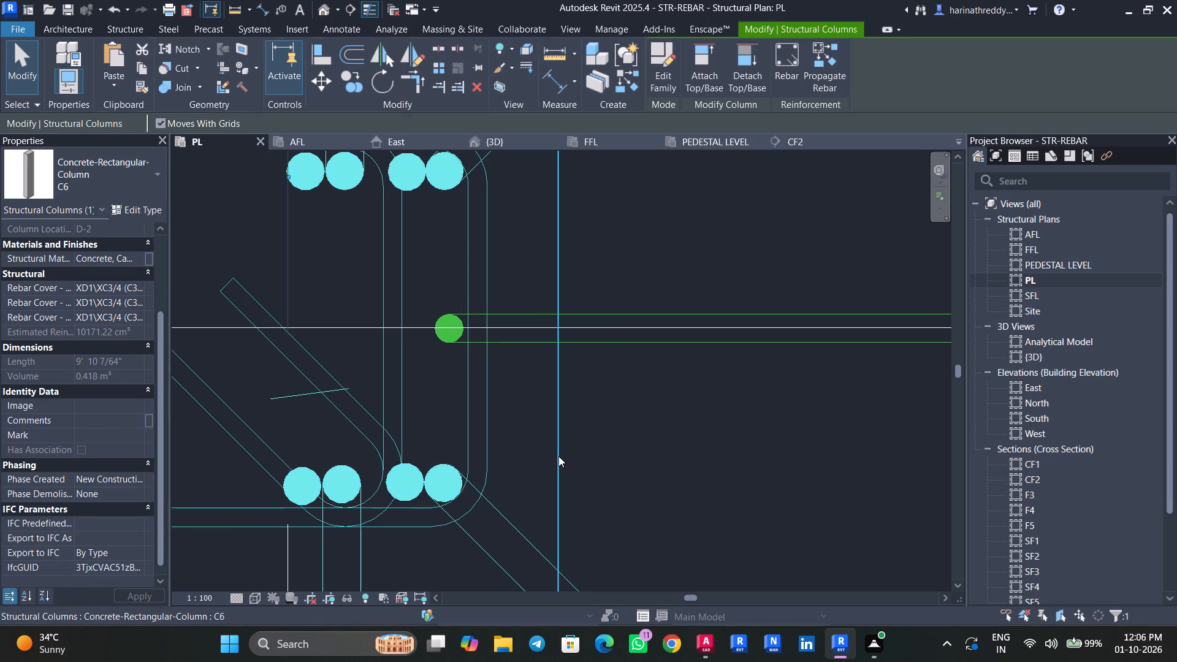
pyautogui.click(784, 79)
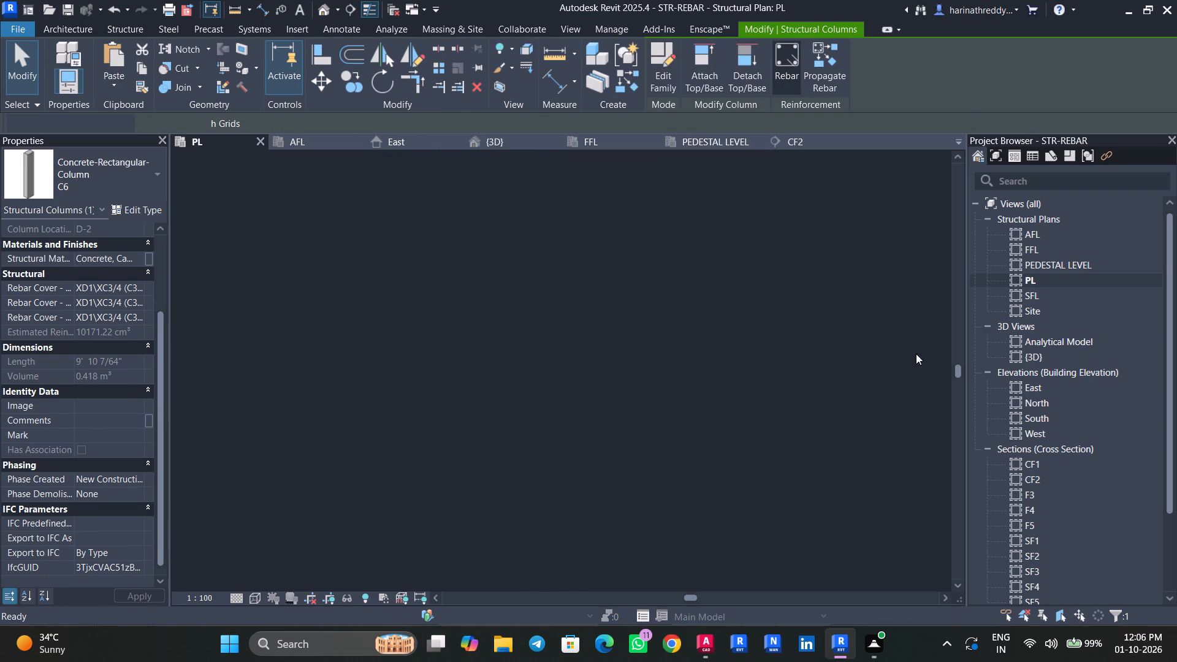
pyautogui.click(74, 161)
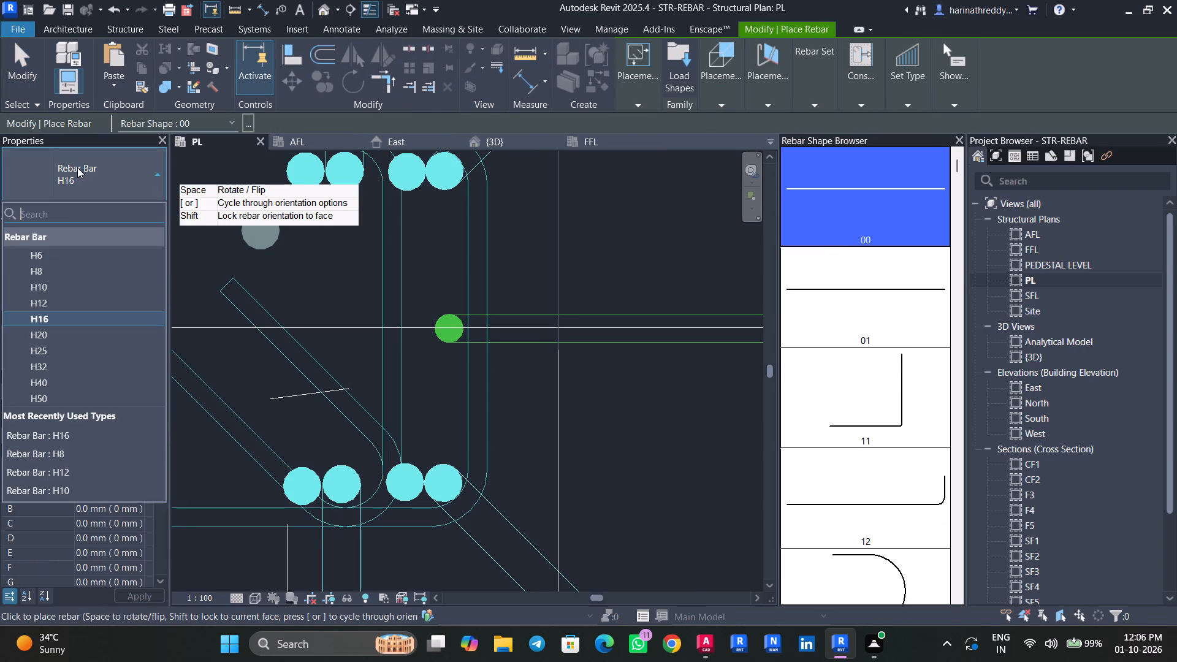
pyautogui.click(62, 299)
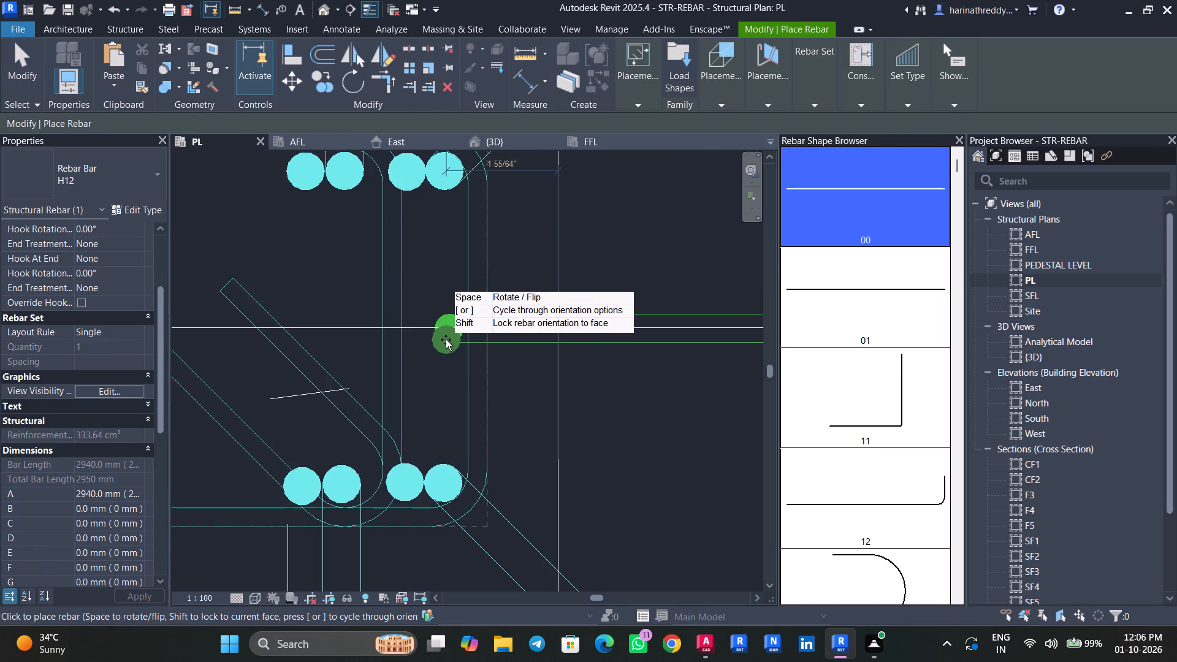
pyautogui.scroll(5, 445, 340)
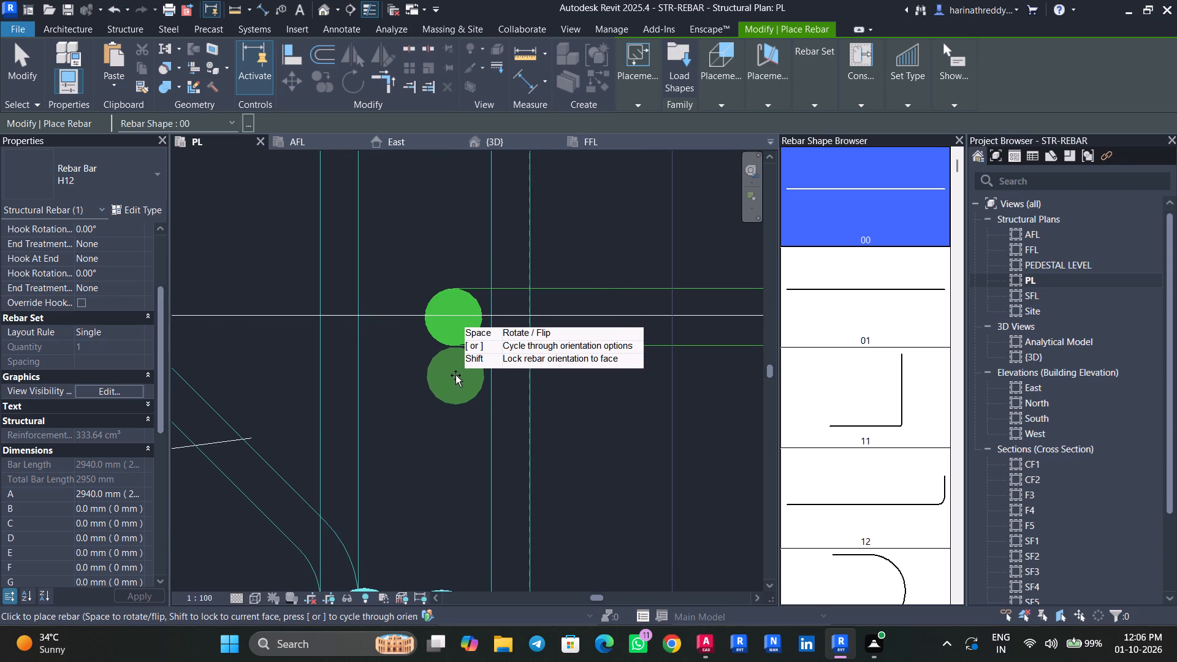
pyautogui.scroll(3, 456, 375)
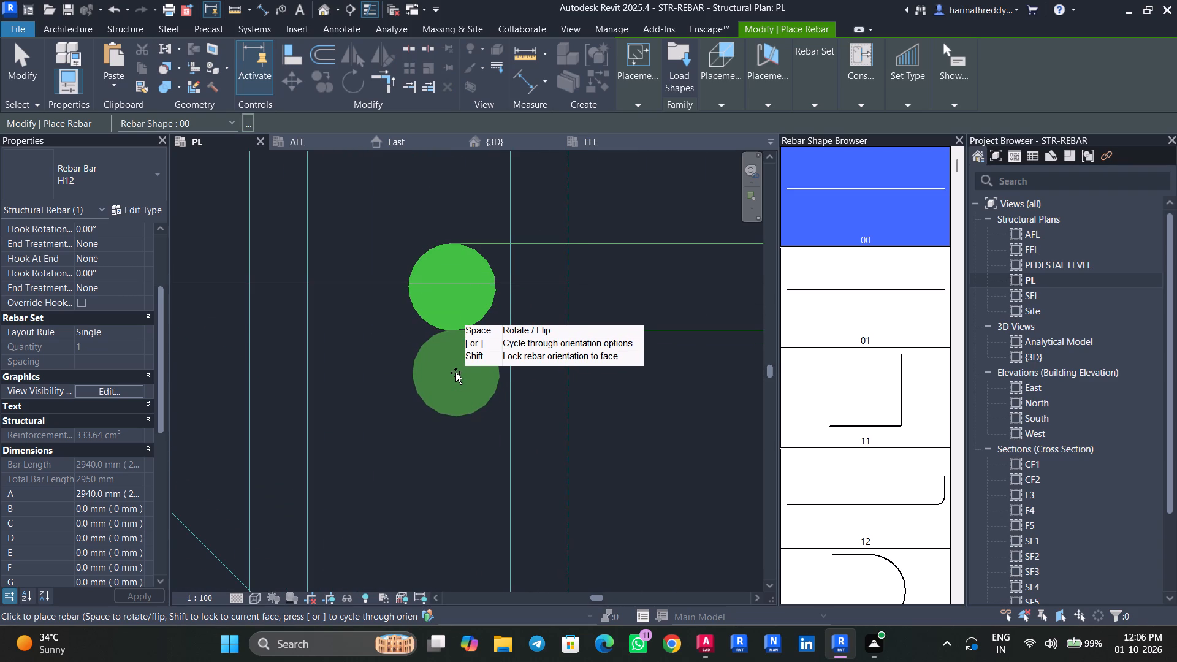
pyautogui.click(455, 373)
pyautogui.scroll(-9, 448, 379)
pyautogui.scroll(1, 448, 379)
pyautogui.scroll(-8, 448, 379)
pyautogui.moveTo(381, 378); pyautogui.dragTo(687, 389, button='middle')
pyautogui.scroll(12, 375, 385)
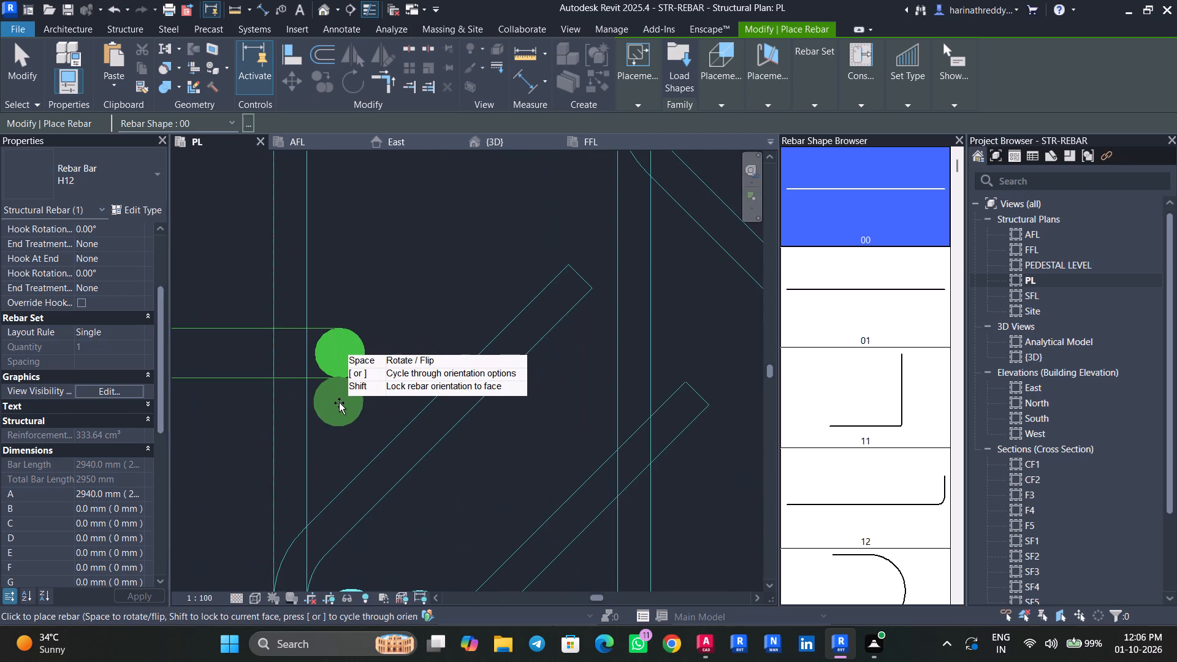
pyautogui.click(336, 405)
pyautogui.press('Escape')
pyautogui.press('Escape')
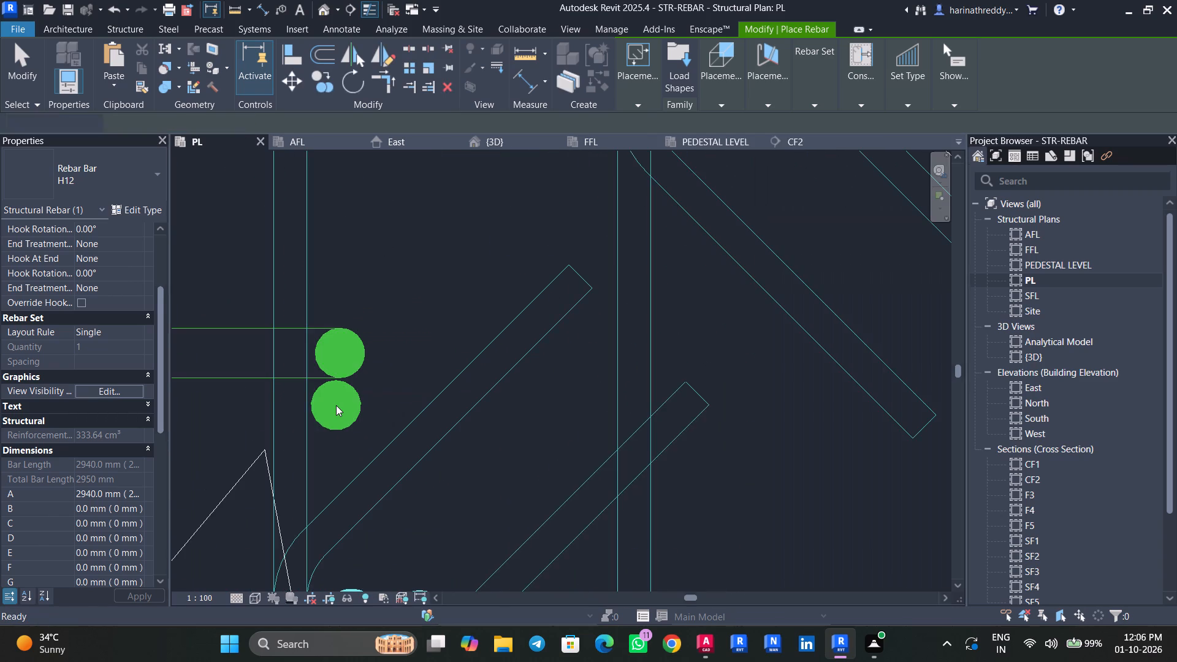
pyautogui.press('Escape')
pyautogui.press('Escape')
# Select all H12 bars like the new west-face bar and show them unobscured in the {3D} view.
pyautogui.scroll(-7, 336, 403)
pyautogui.click(336, 408)
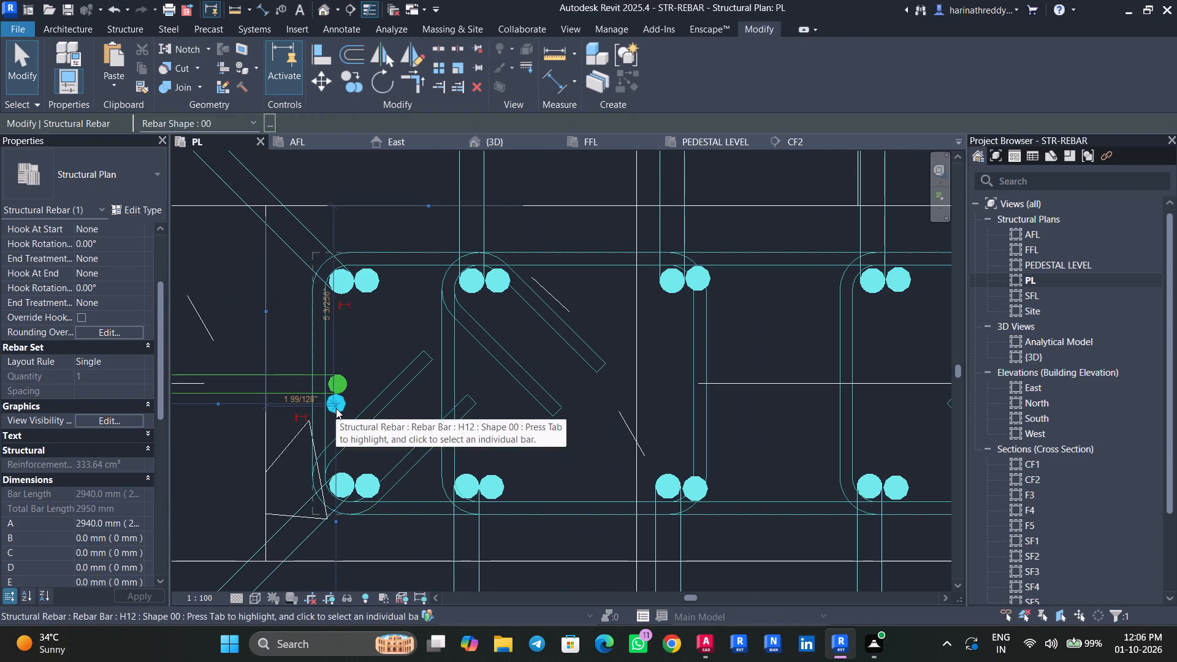
pyautogui.write('SA')
pyautogui.click(119, 423)
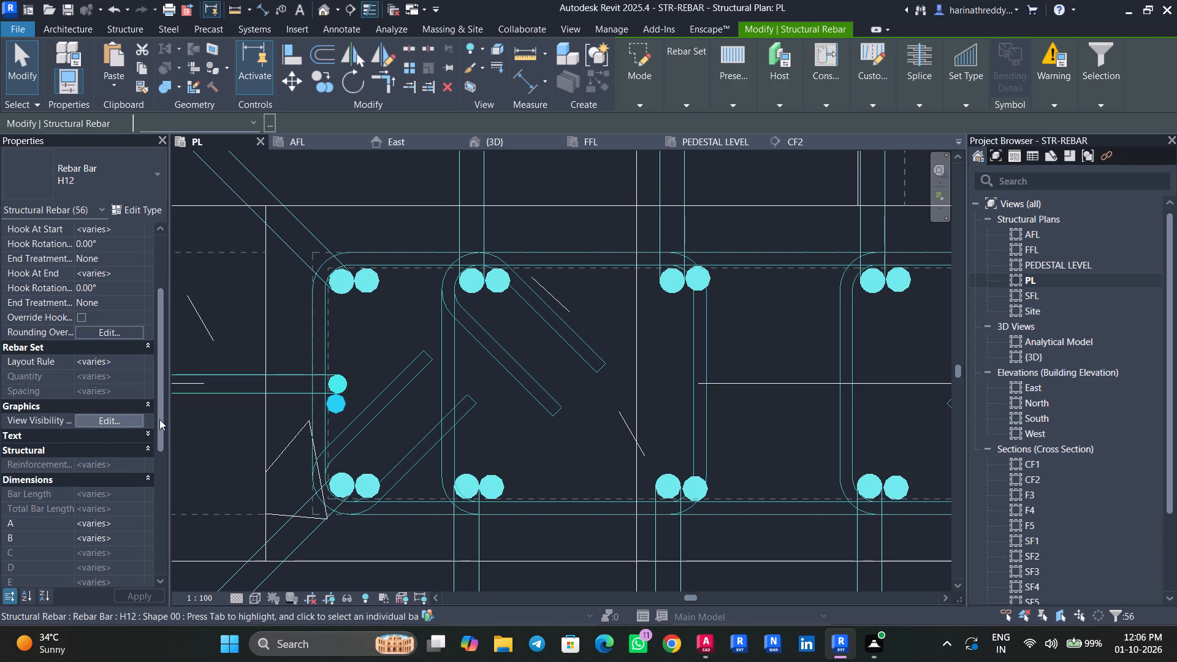
pyautogui.click(712, 286)
pyautogui.click(642, 284)
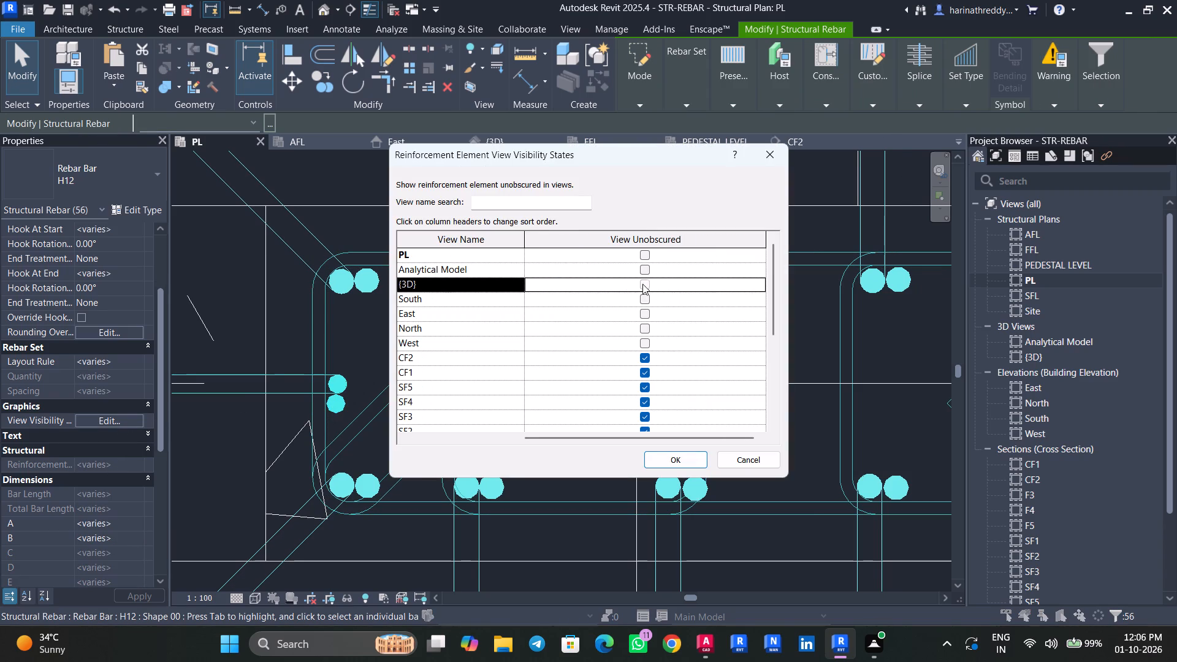
pyautogui.click(672, 457)
pyautogui.press('Escape')
pyautogui.press('Escape')
pyautogui.press('Escape')
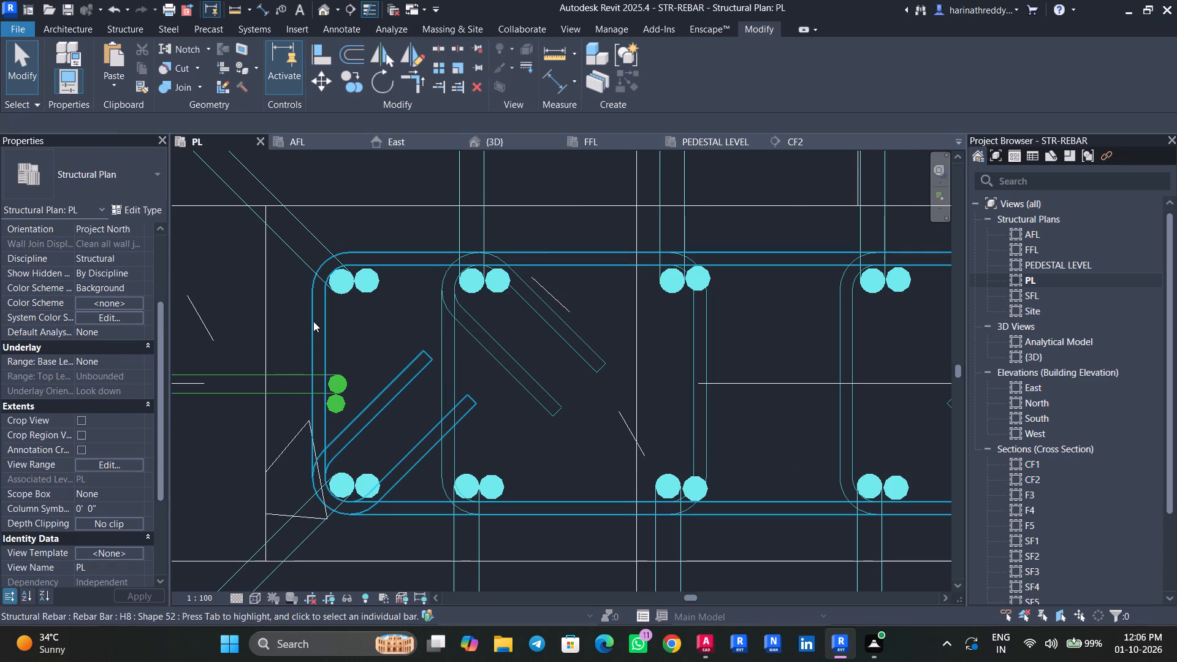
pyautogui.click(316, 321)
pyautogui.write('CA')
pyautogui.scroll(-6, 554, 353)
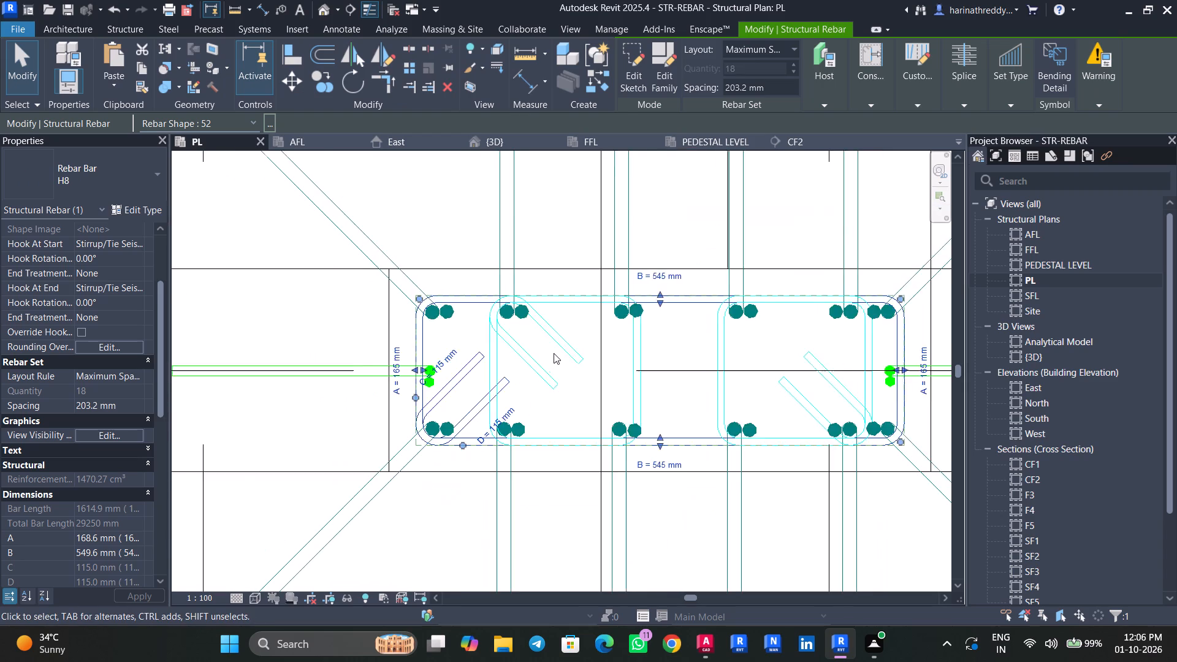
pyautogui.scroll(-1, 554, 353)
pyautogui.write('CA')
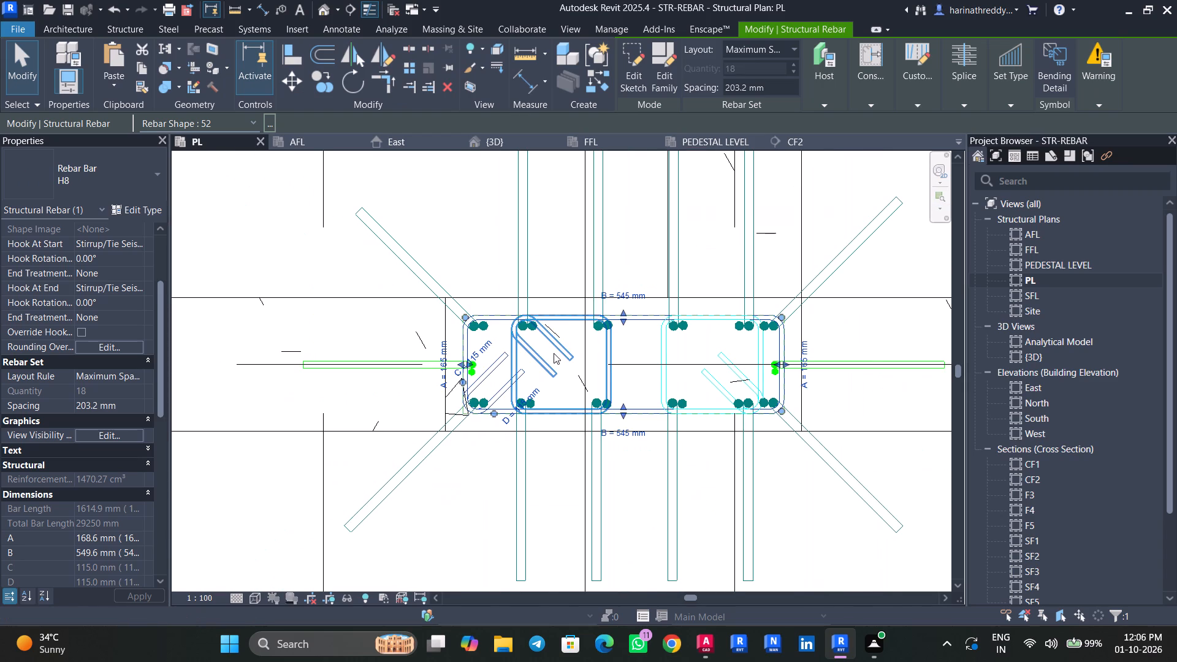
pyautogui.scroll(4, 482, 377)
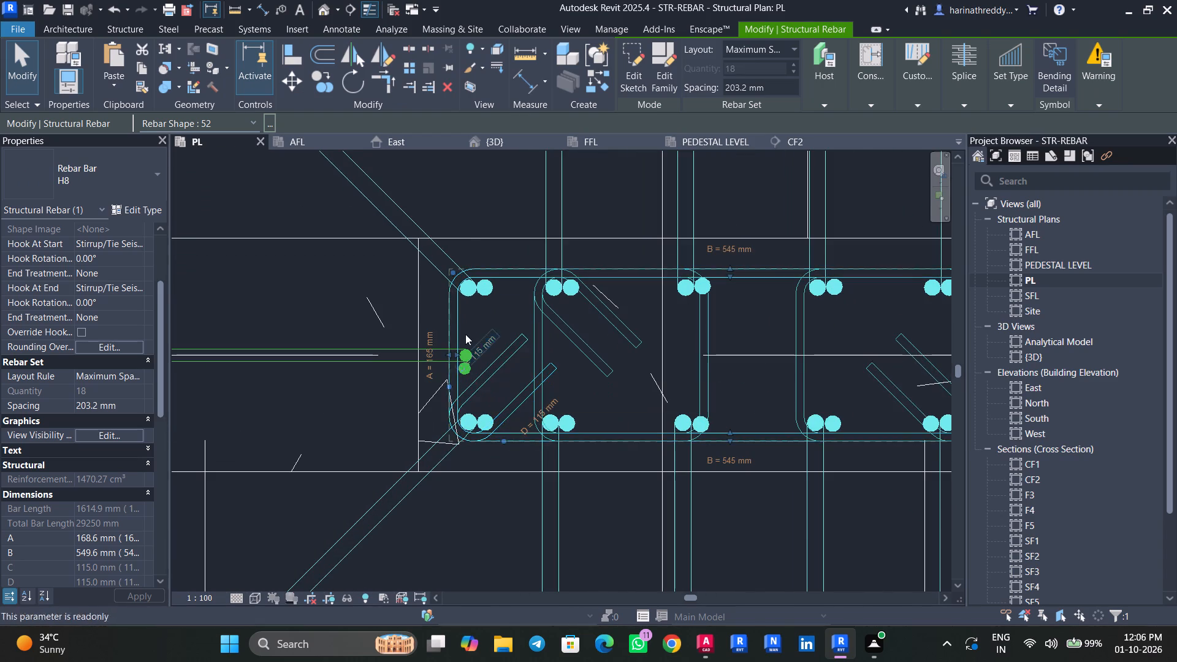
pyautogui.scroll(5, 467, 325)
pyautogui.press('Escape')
# Place a similar H8 shape 52 stirrup set in column C6, parallel to the work plane, at 203.2 mm maximum spacing.
pyautogui.click(444, 319)
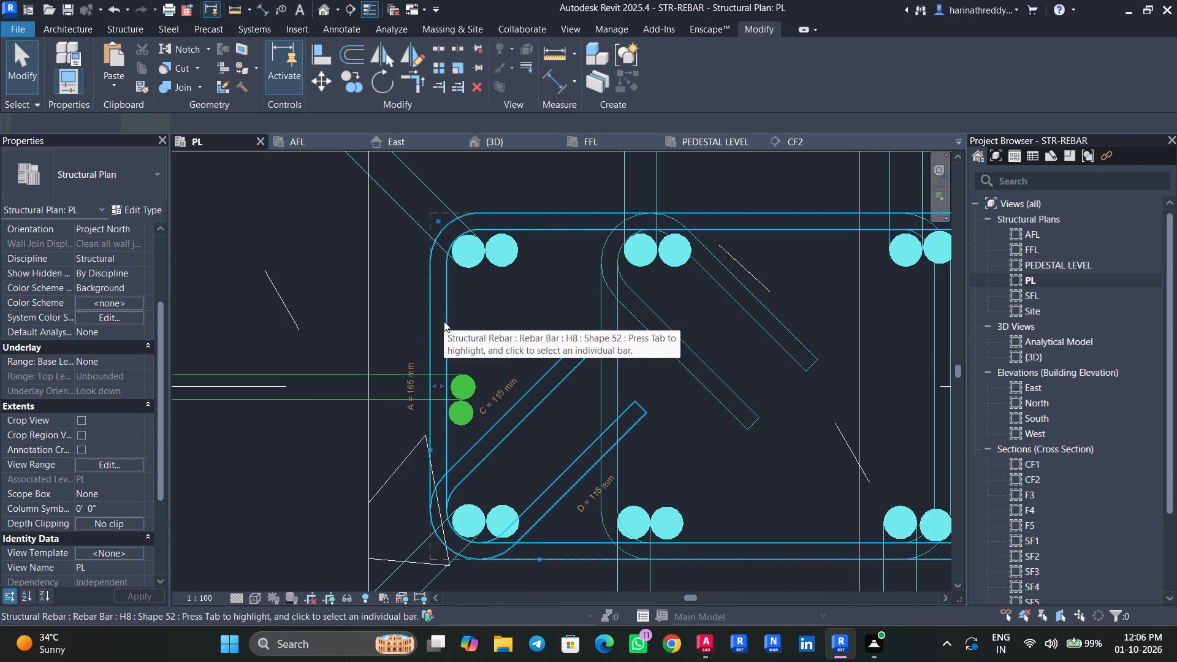
pyautogui.write('CS')
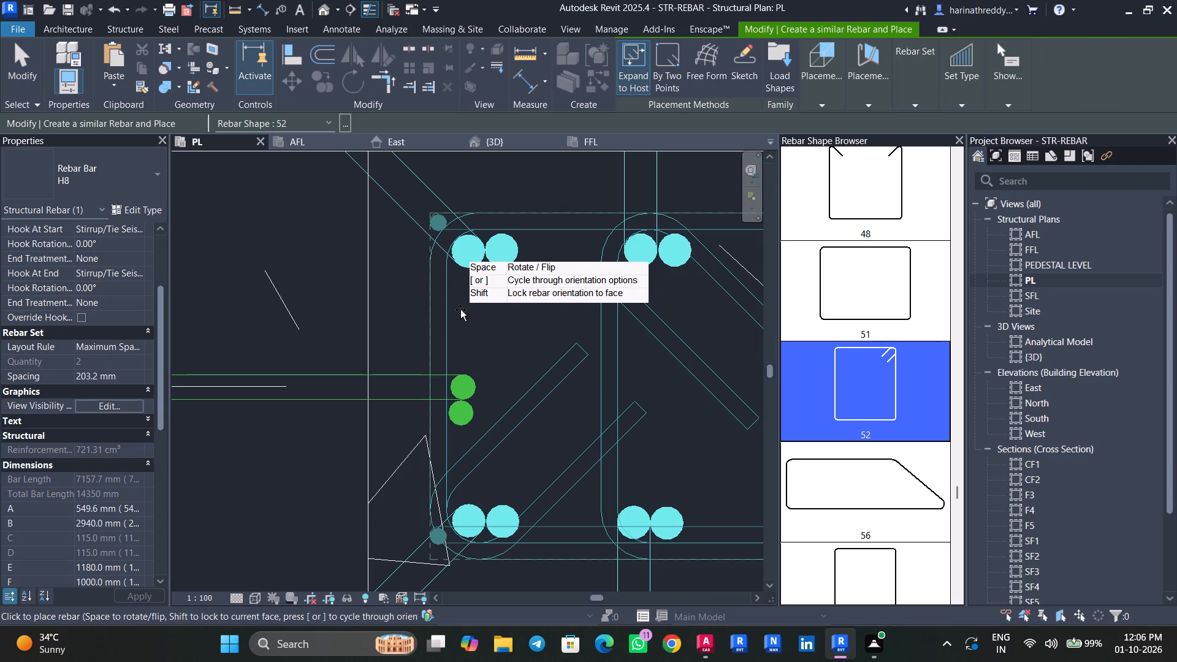
pyautogui.scroll(-9, 443, 256)
pyautogui.moveTo(527, 302); pyautogui.dragTo(397, 343, button='middle')
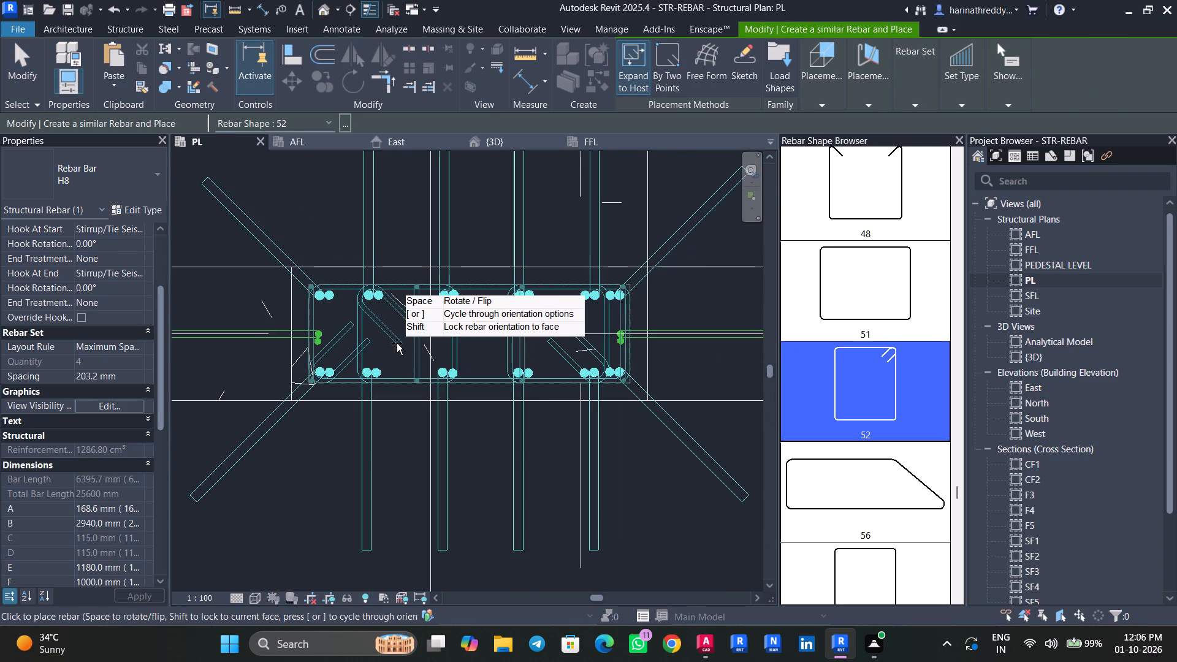
pyautogui.scroll(3, 622, 318)
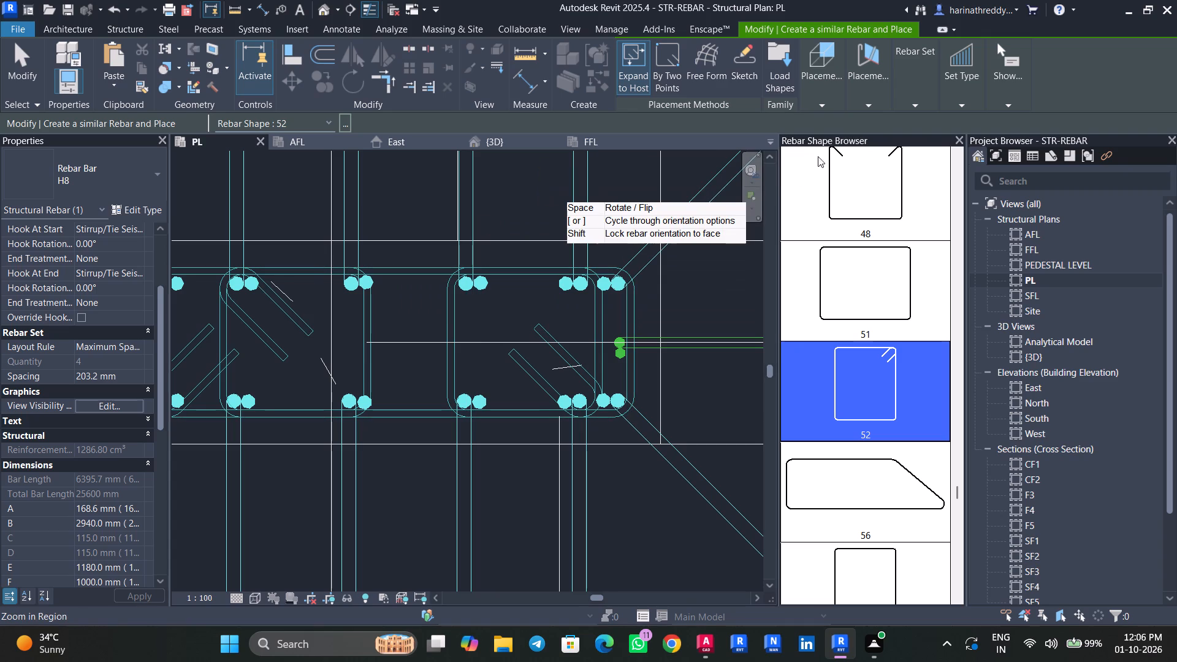
pyautogui.click(868, 102)
pyautogui.click(880, 142)
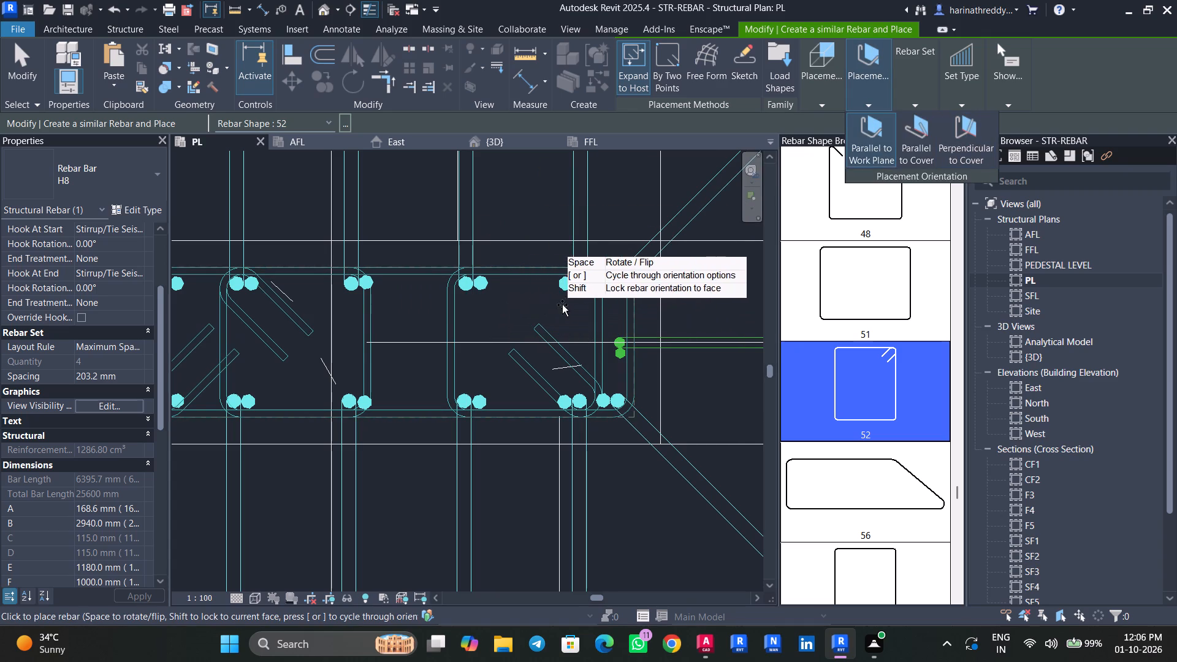
pyautogui.moveTo(445, 332); pyautogui.dragTo(585, 374, button='middle')
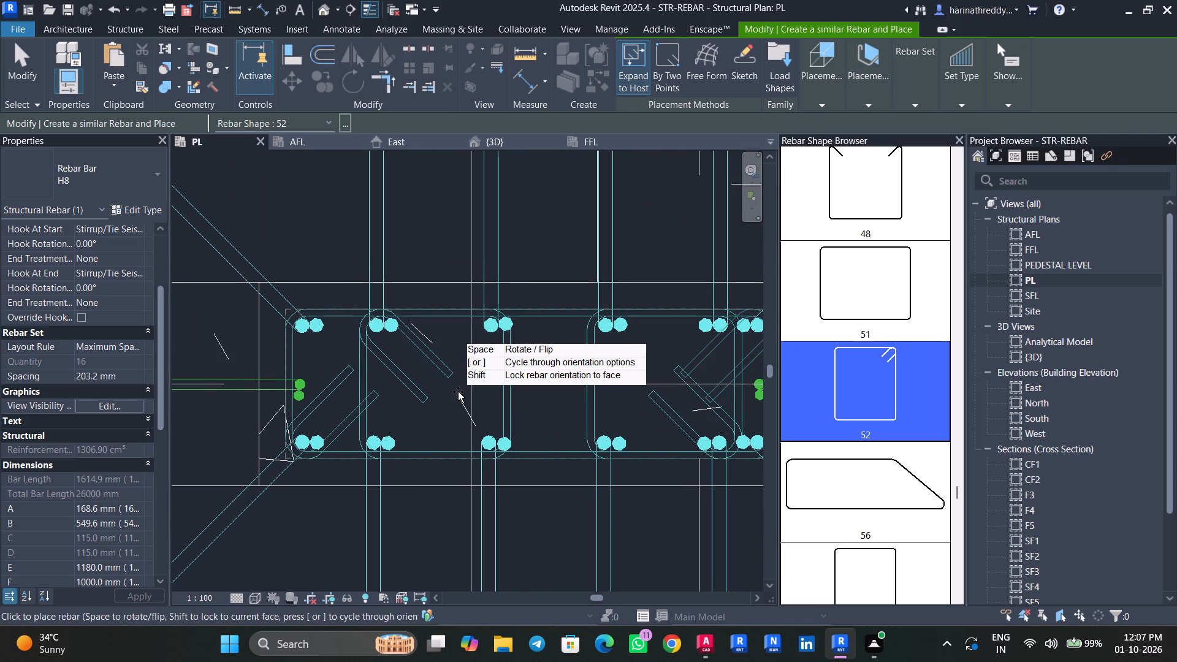
pyautogui.moveTo(458, 392); pyautogui.dragTo(402, 403, button='middle')
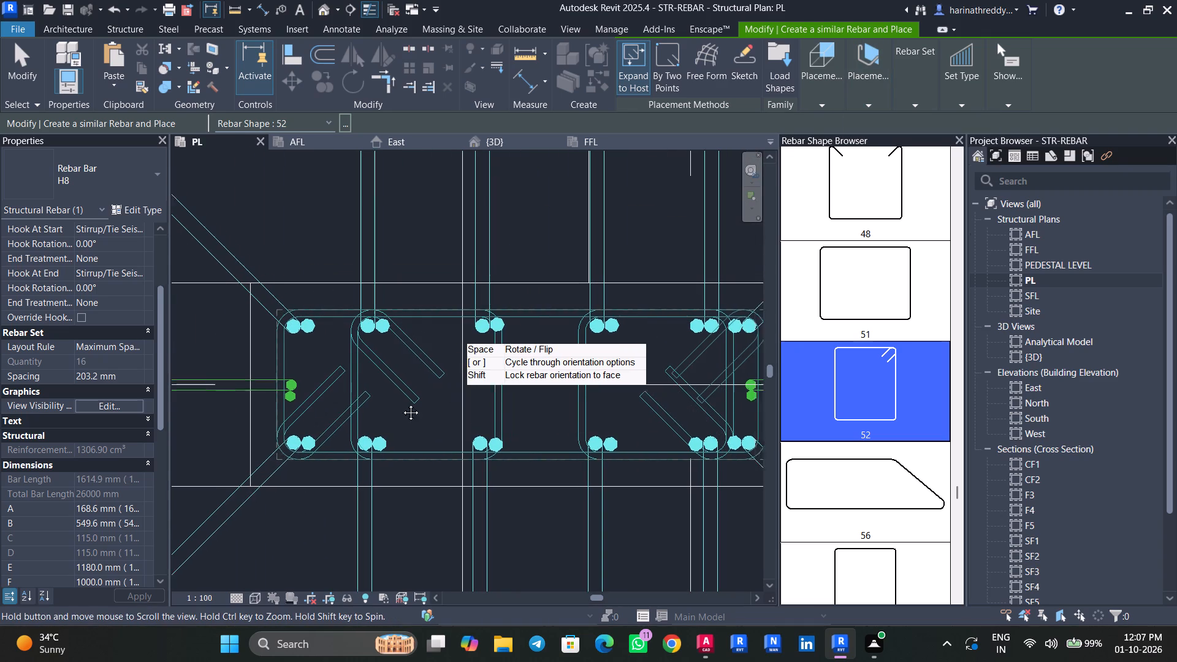
pyautogui.moveTo(402, 403); pyautogui.dragTo(386, 408, button='middle')
pyautogui.click(386, 408)
pyautogui.press('Escape')
pyautogui.press('Escape')
pyautogui.press('Escape')
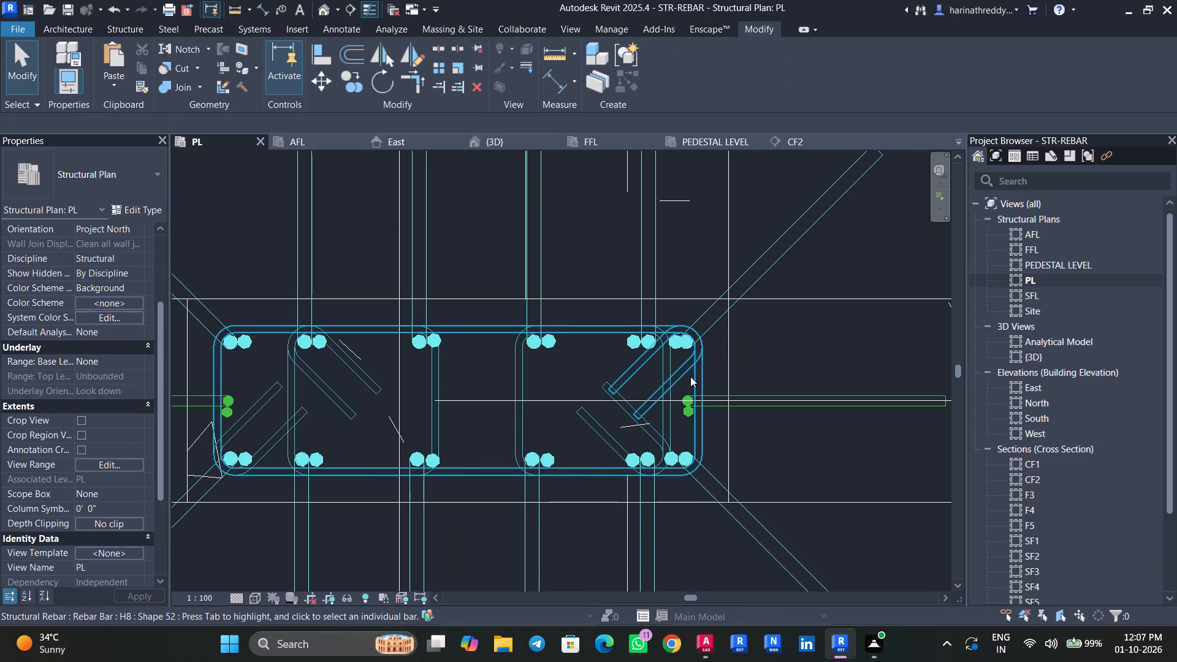
# Pull the new outer stirrup's east leg slightly inward, so its B length is about 546.5 mm.
pyautogui.click(690, 370)
pyautogui.scroll(7, 690, 370)
pyautogui.moveTo(710, 450); pyautogui.dragTo(692, 449)
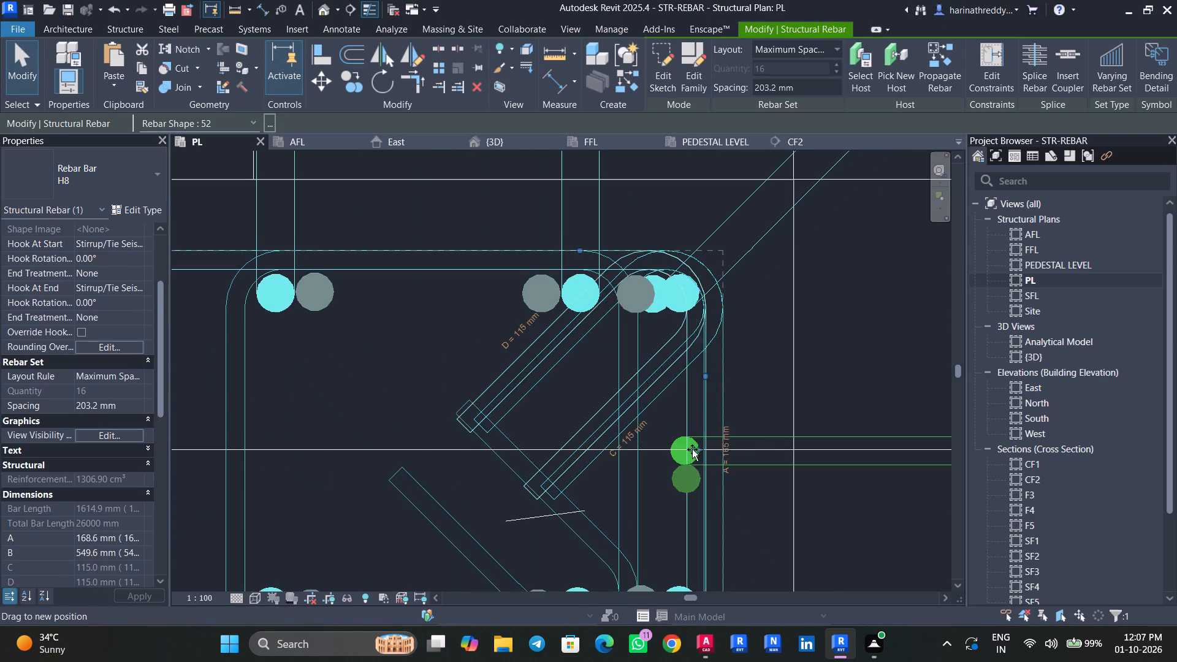
pyautogui.moveTo(692, 449); pyautogui.dragTo(691, 449)
pyautogui.moveTo(695, 447); pyautogui.dragTo(706, 450)
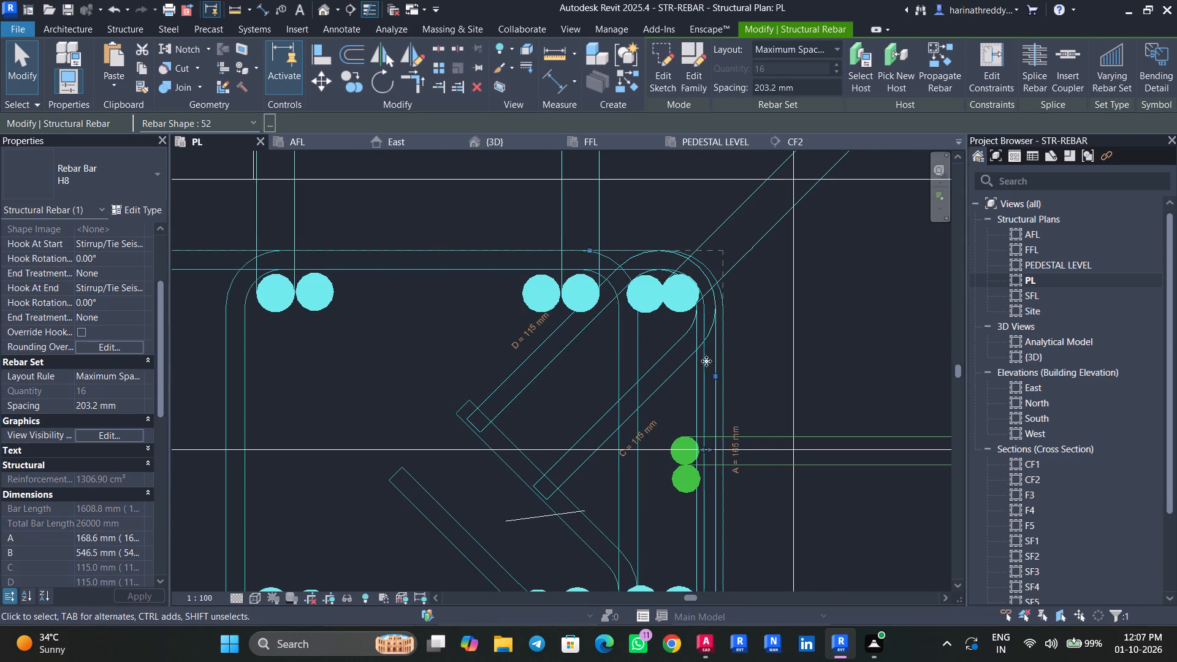
# Pull the new outer stirrup's west leg inward, so its B length is about 533.8 mm.
pyautogui.scroll(4, 641, 269)
pyautogui.scroll(-2, 630, 357)
pyautogui.scroll(-2, 617, 442)
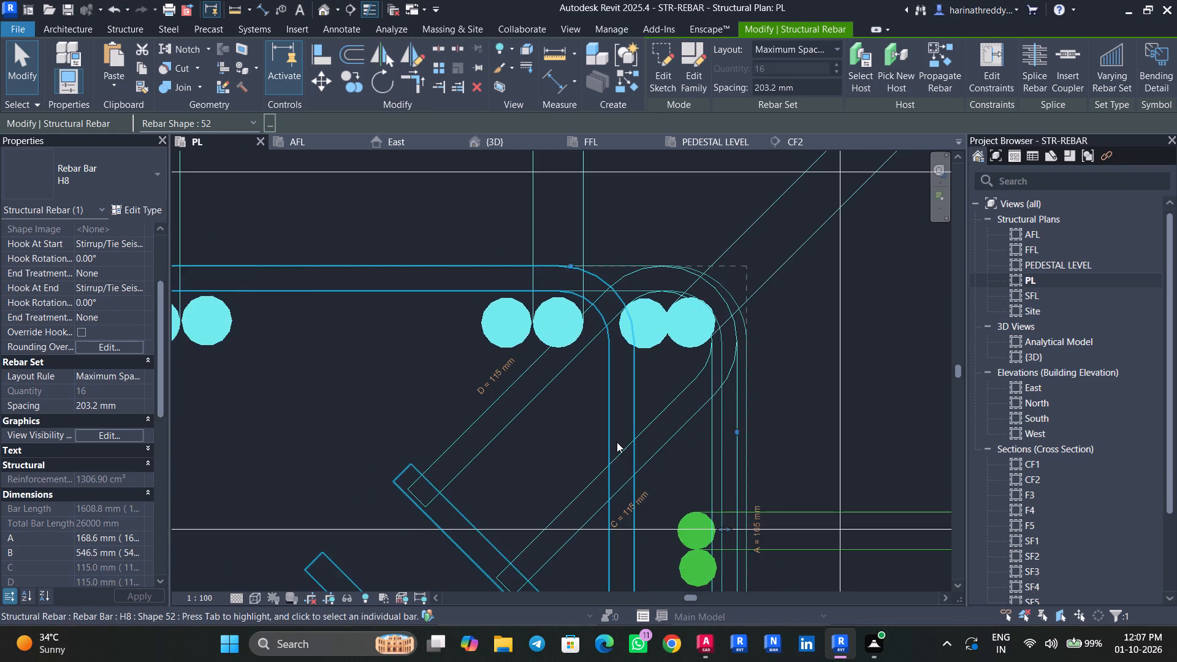
pyautogui.scroll(-1, 617, 442)
pyautogui.scroll(1, 619, 432)
pyautogui.scroll(-3, 619, 432)
pyautogui.moveTo(495, 437); pyautogui.dragTo(761, 427, button='middle')
pyautogui.moveTo(375, 443); pyautogui.dragTo(547, 401, button='middle')
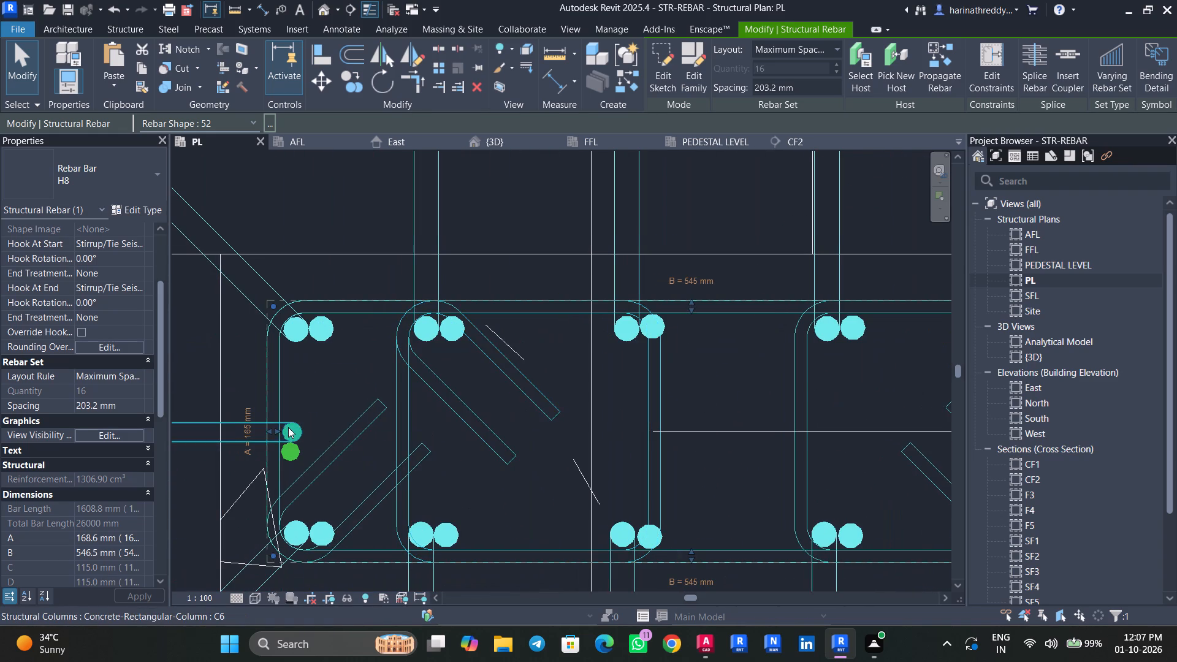
pyautogui.moveTo(277, 428); pyautogui.dragTo(293, 432)
# Examine how the adjusted stirrup's east end fits around the east-face H12 bars and the northeast corner H16 bars.
pyautogui.moveTo(474, 455); pyautogui.dragTo(226, 474, button='middle')
pyautogui.scroll(3, 837, 389)
pyautogui.scroll(-1, 837, 389)
pyautogui.scroll(1, 837, 389)
pyautogui.moveTo(837, 388); pyautogui.dragTo(711, 395, button='middle')
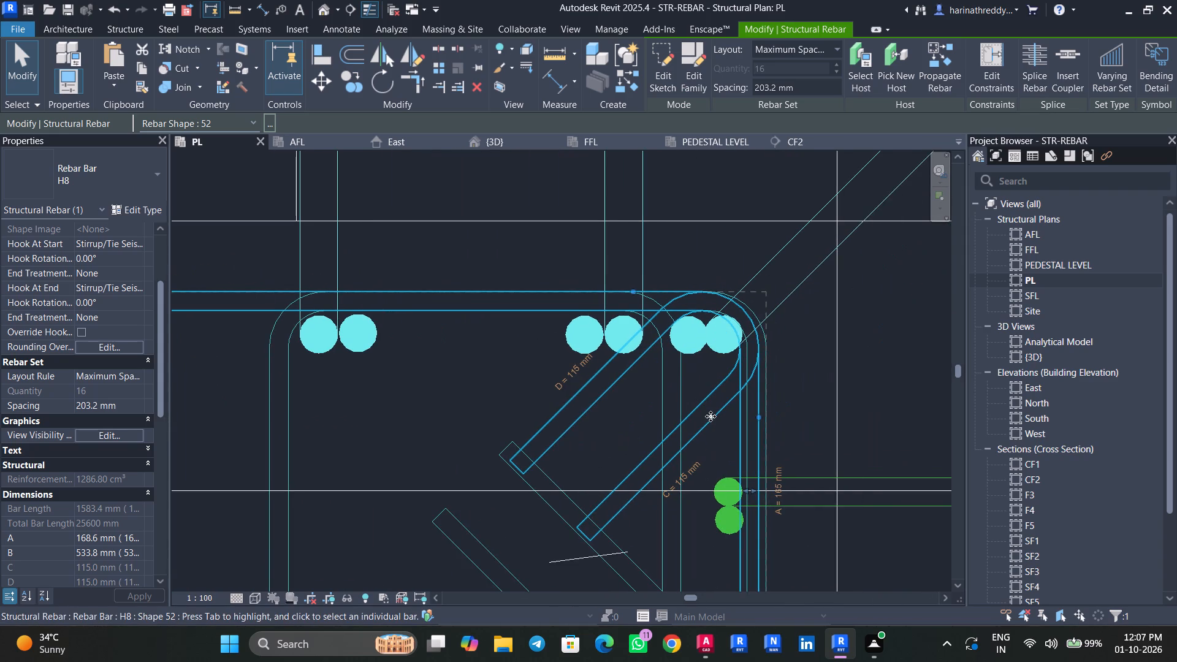
pyautogui.scroll(1, 706, 422)
pyautogui.scroll(-3, 706, 422)
pyautogui.moveTo(706, 422); pyautogui.dragTo(695, 325, button='middle')
pyautogui.scroll(4, 723, 390)
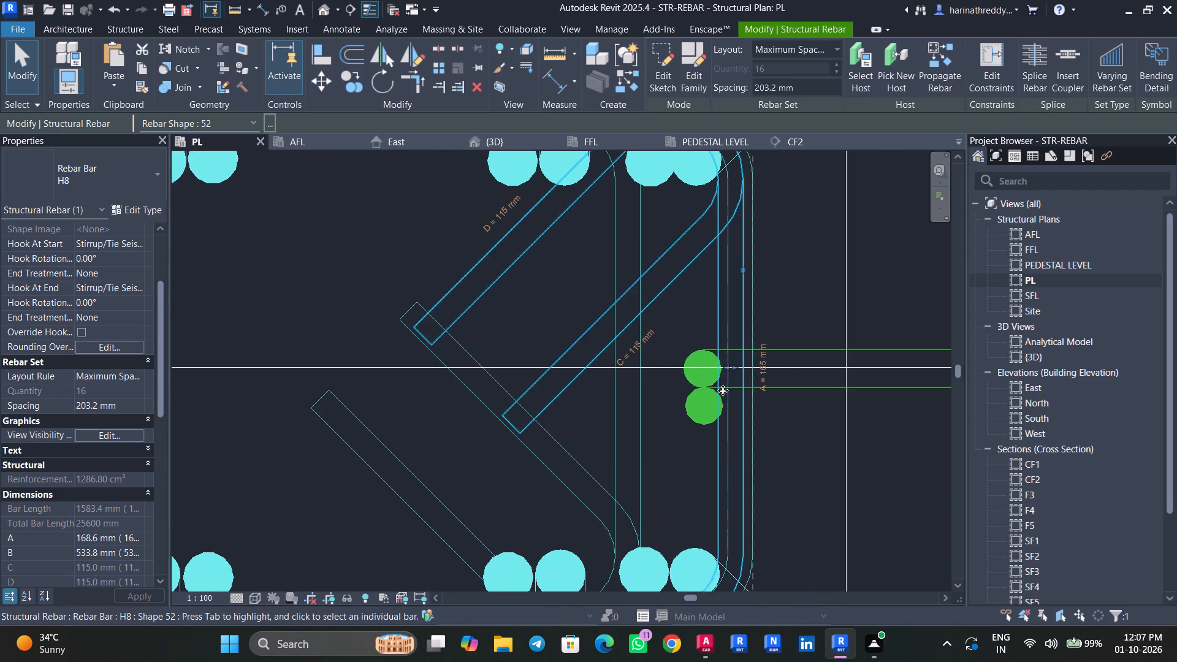
pyautogui.scroll(-1, 694, 440)
pyautogui.press('Escape')
pyautogui.press('Escape')
pyautogui.click(693, 202)
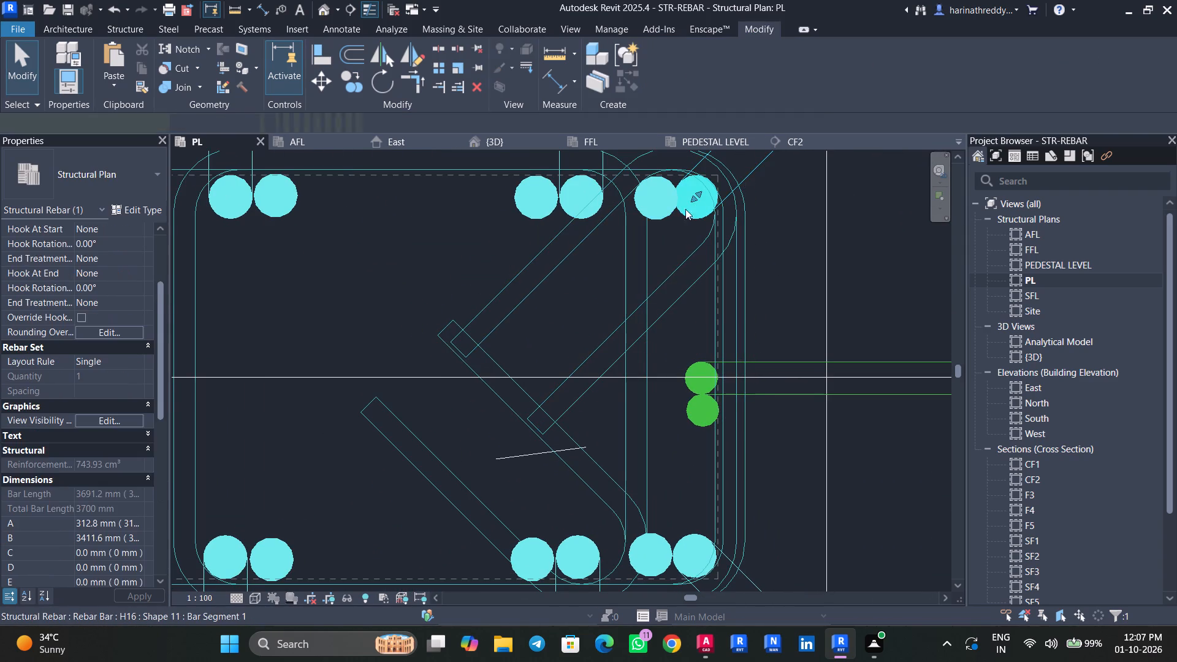
pyautogui.press('Escape')
pyautogui.click(659, 208)
pyautogui.press('Escape')
pyautogui.press('Escape')
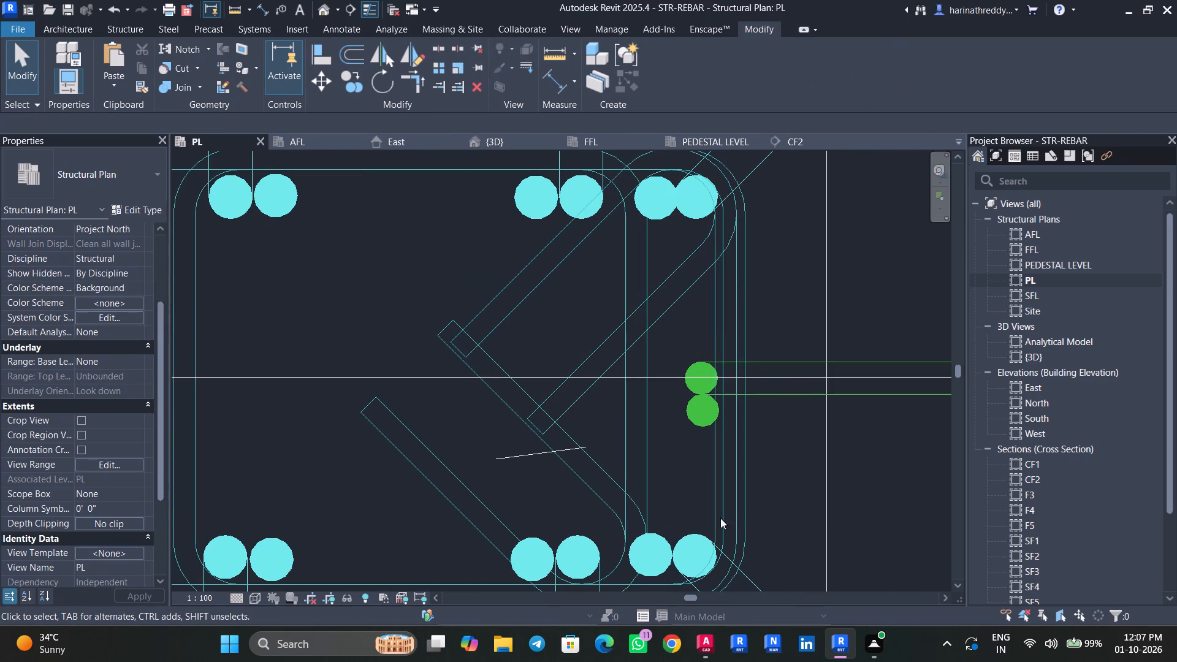
# Pull the outer H8 stirrup's east leg further inward, so its B length is about 521.9 mm.
pyautogui.click(738, 522)
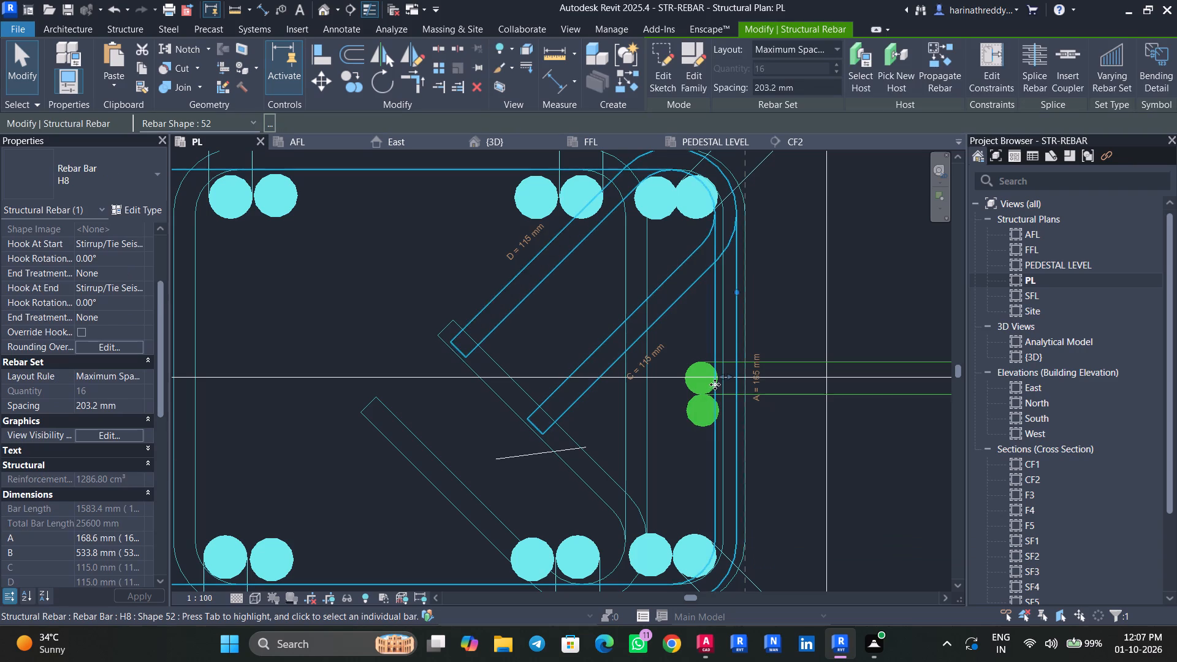
pyautogui.moveTo(718, 378); pyautogui.dragTo(693, 377)
# Move the inner H16 bar of the northeast corner pair east, closer to the corner bar.
pyautogui.click(637, 200)
pyautogui.scroll(3, 639, 200)
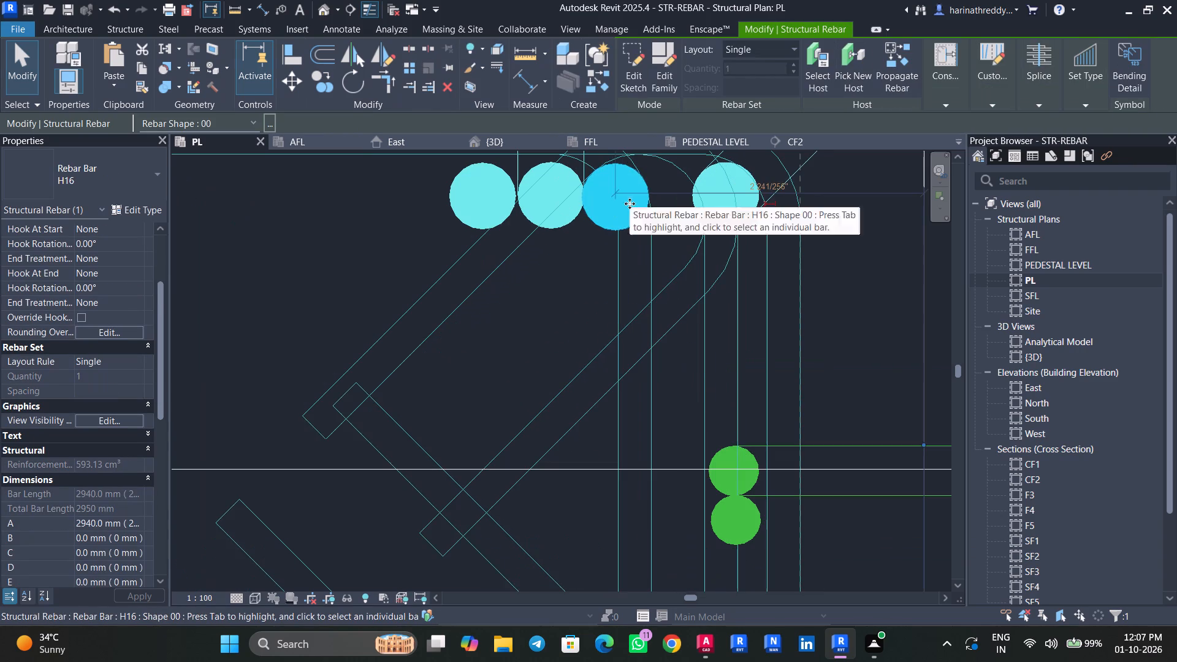
pyautogui.moveTo(628, 204); pyautogui.dragTo(674, 204)
pyautogui.press('Escape')
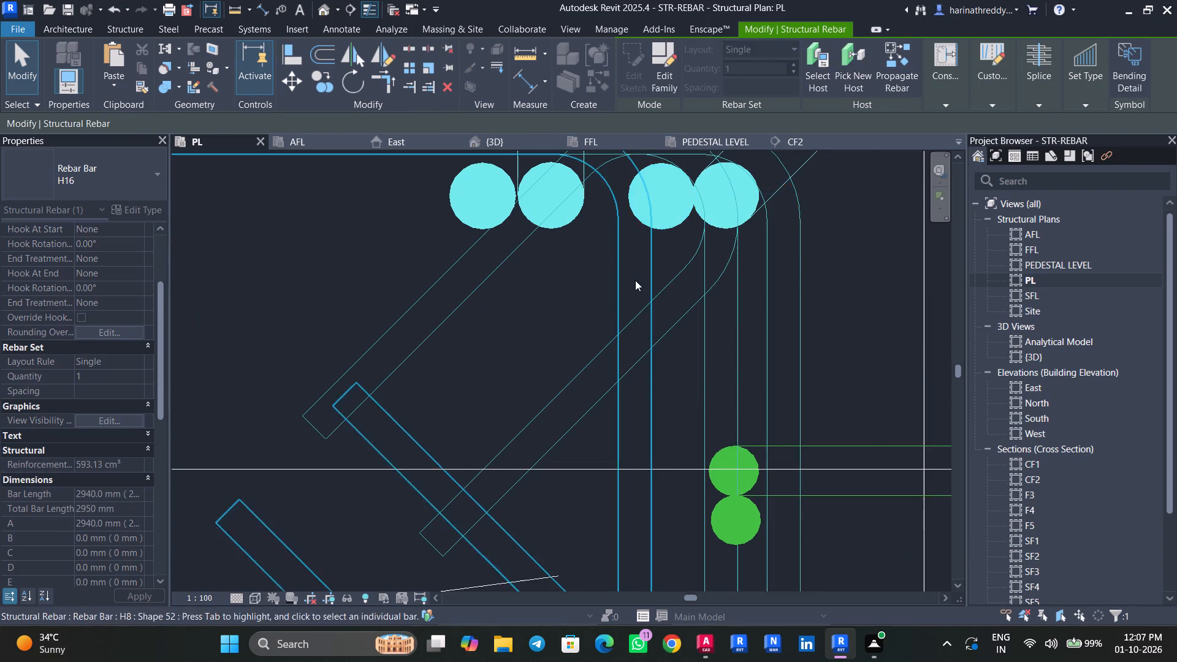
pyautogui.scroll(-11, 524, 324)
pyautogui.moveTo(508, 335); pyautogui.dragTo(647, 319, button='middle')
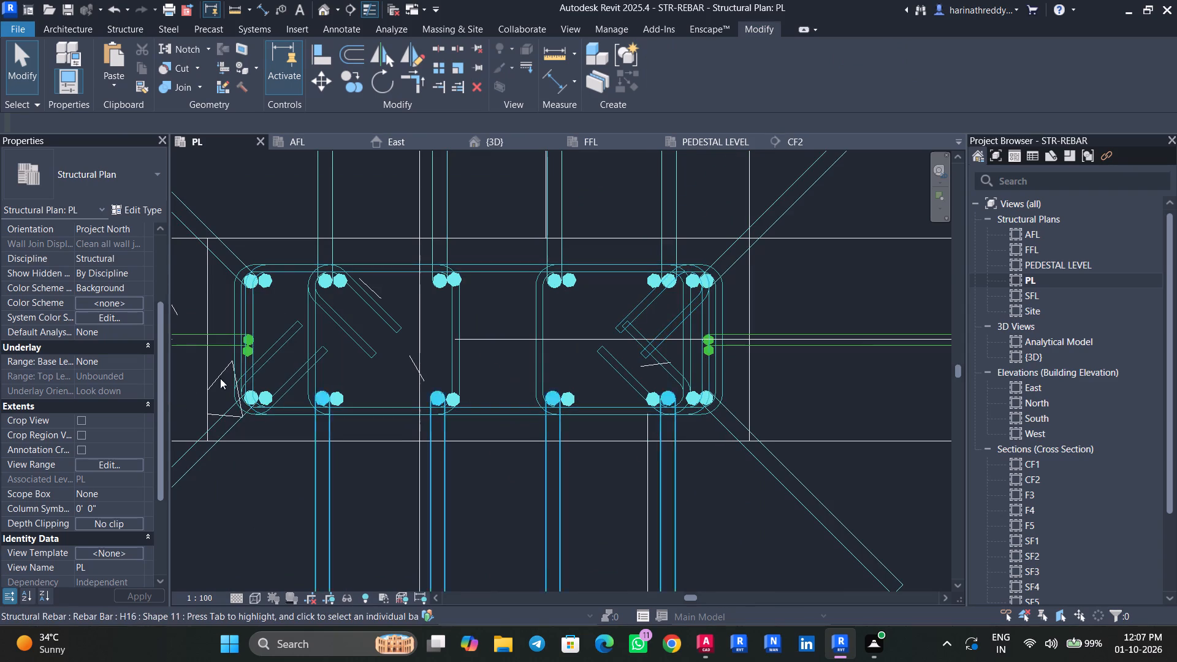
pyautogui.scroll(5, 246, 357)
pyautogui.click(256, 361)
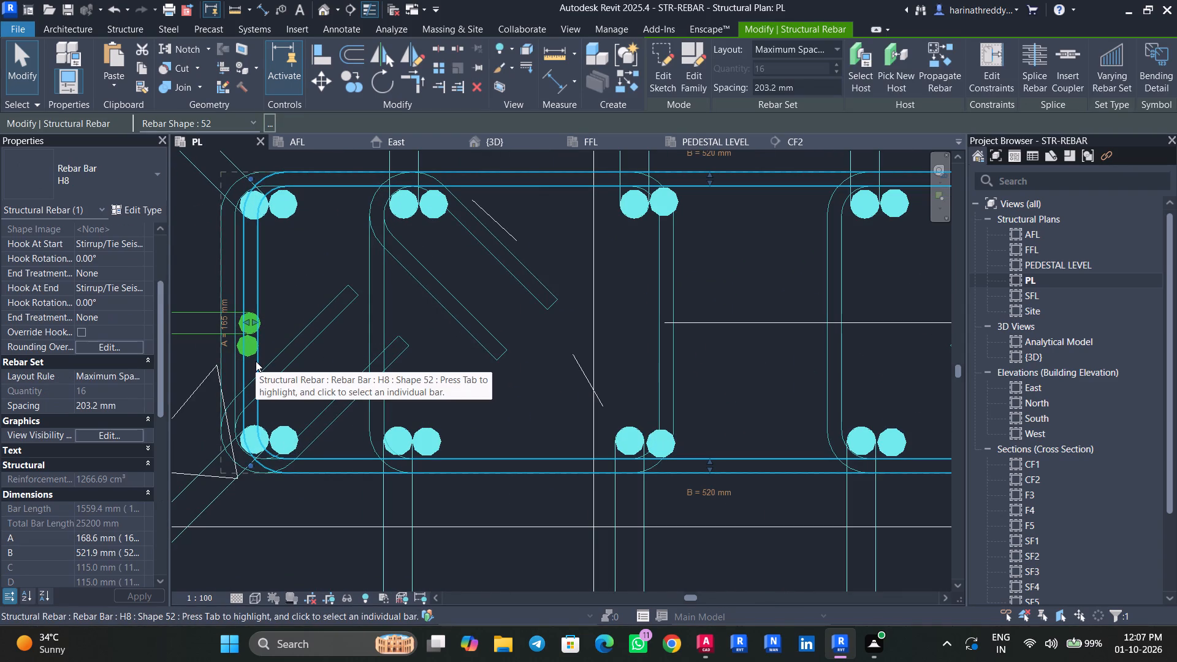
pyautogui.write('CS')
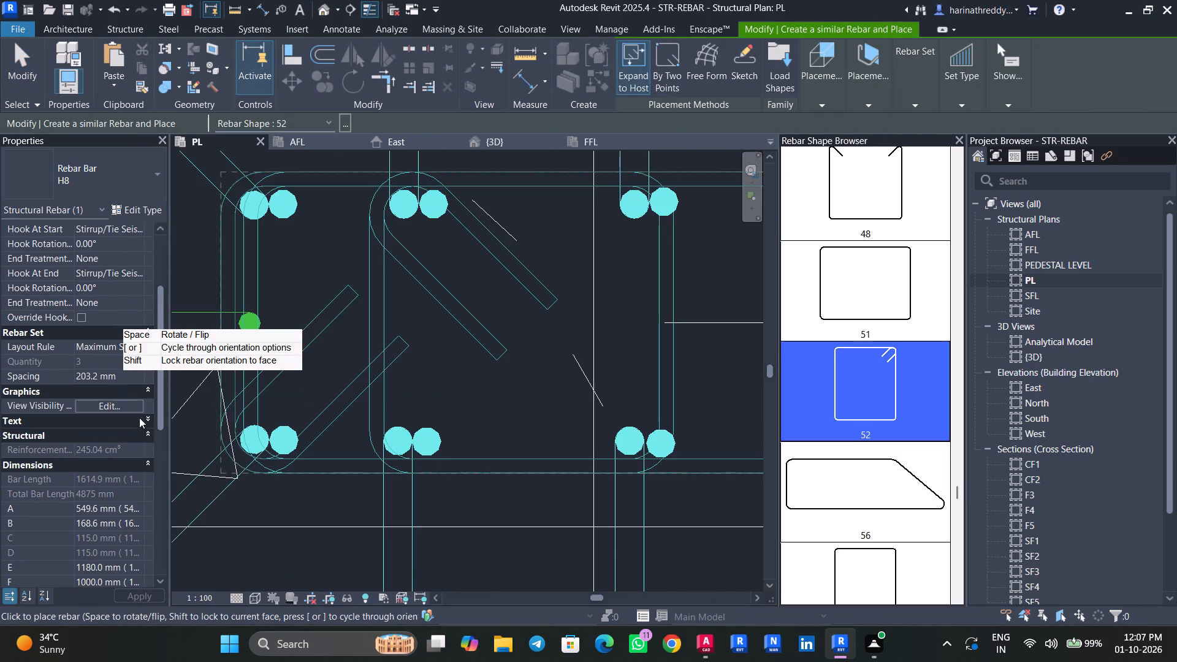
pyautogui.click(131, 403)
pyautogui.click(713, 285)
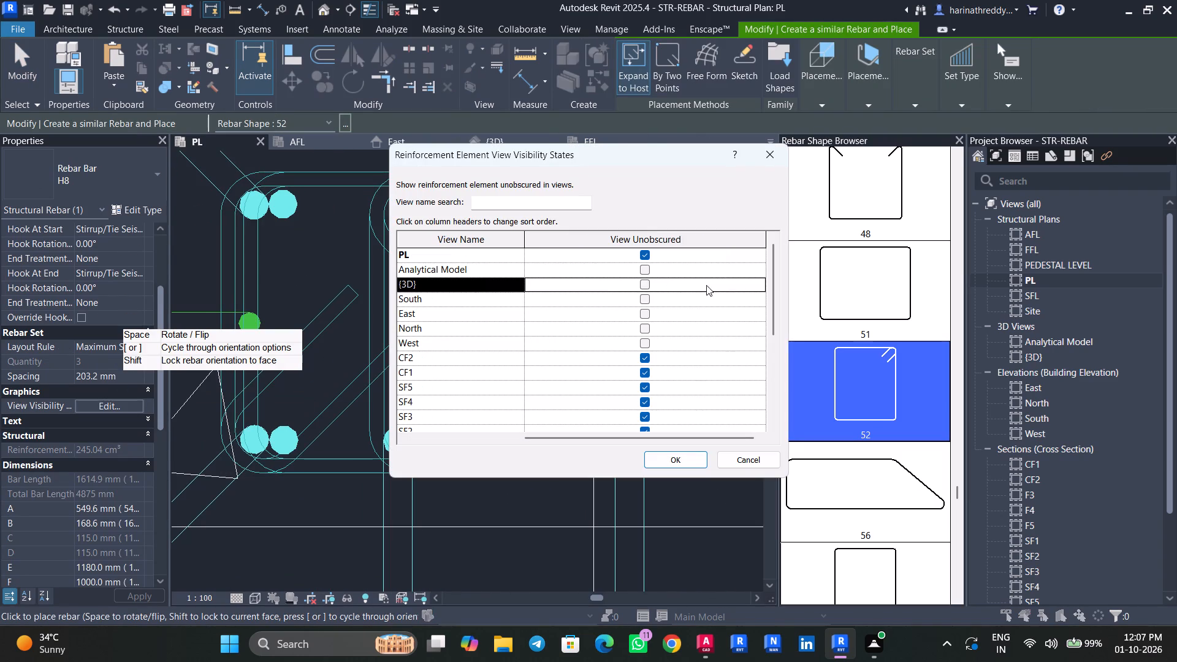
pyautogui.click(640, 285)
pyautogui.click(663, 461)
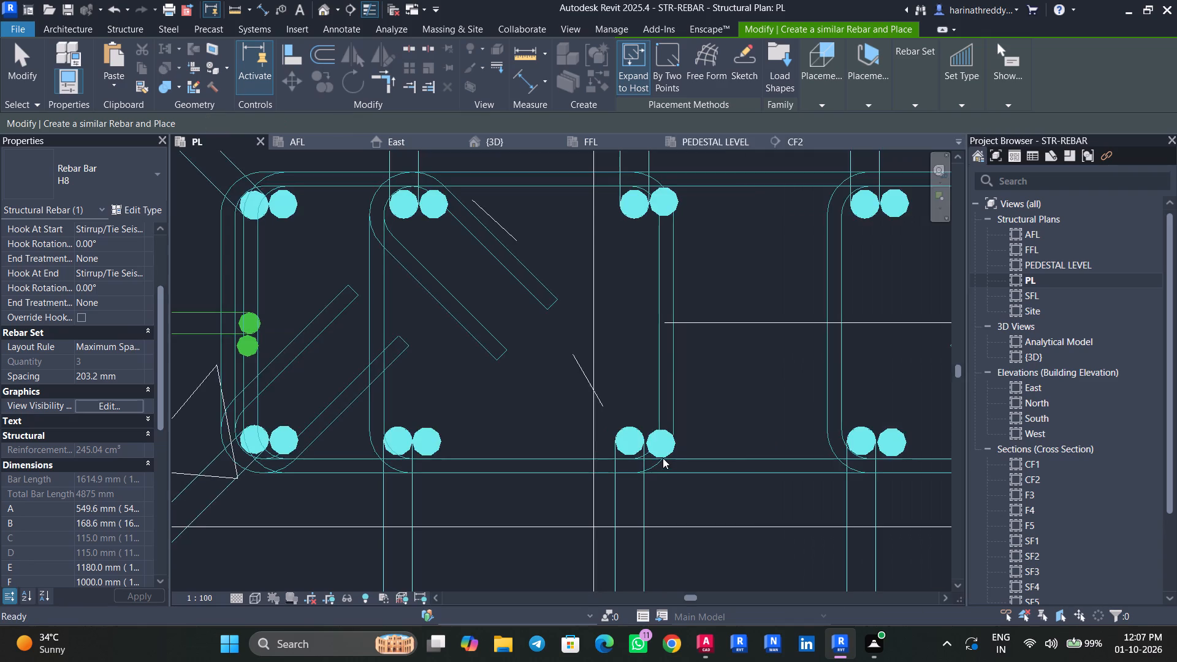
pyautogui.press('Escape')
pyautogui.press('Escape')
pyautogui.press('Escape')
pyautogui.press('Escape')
# Place a similar H8 shape 52 stirrup set in column C6 at 203.2 mm maximum spacing, based on the outer stirrup.
pyautogui.scroll(-7, 477, 401)
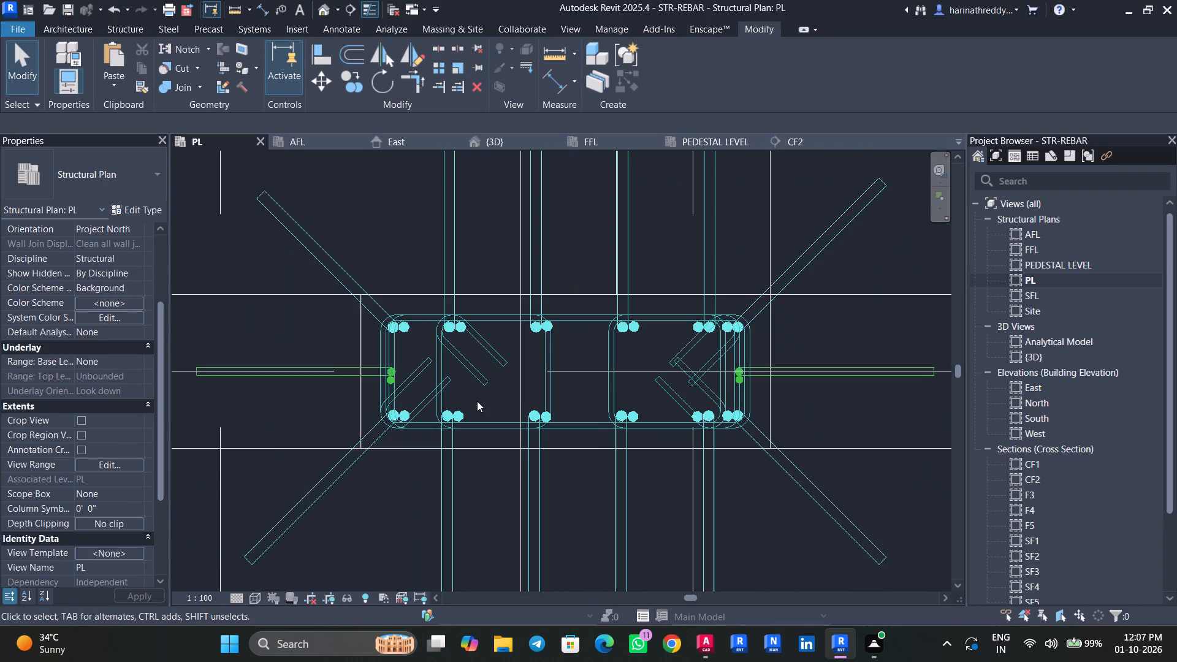
pyautogui.click(482, 423)
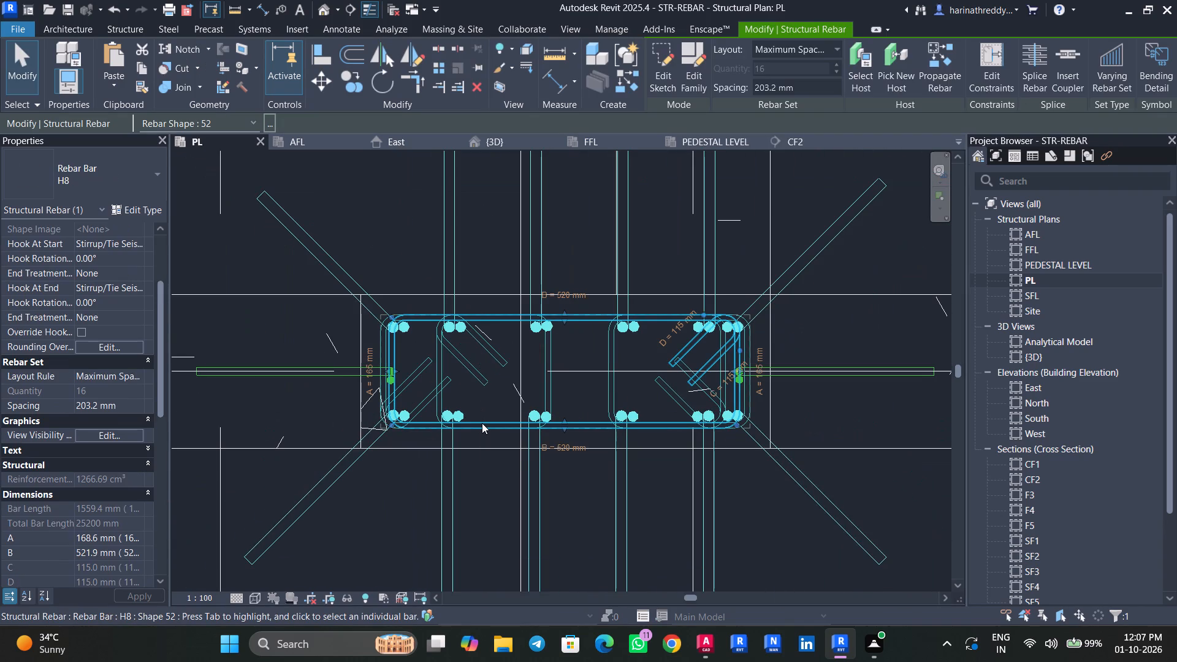
pyautogui.write('CS')
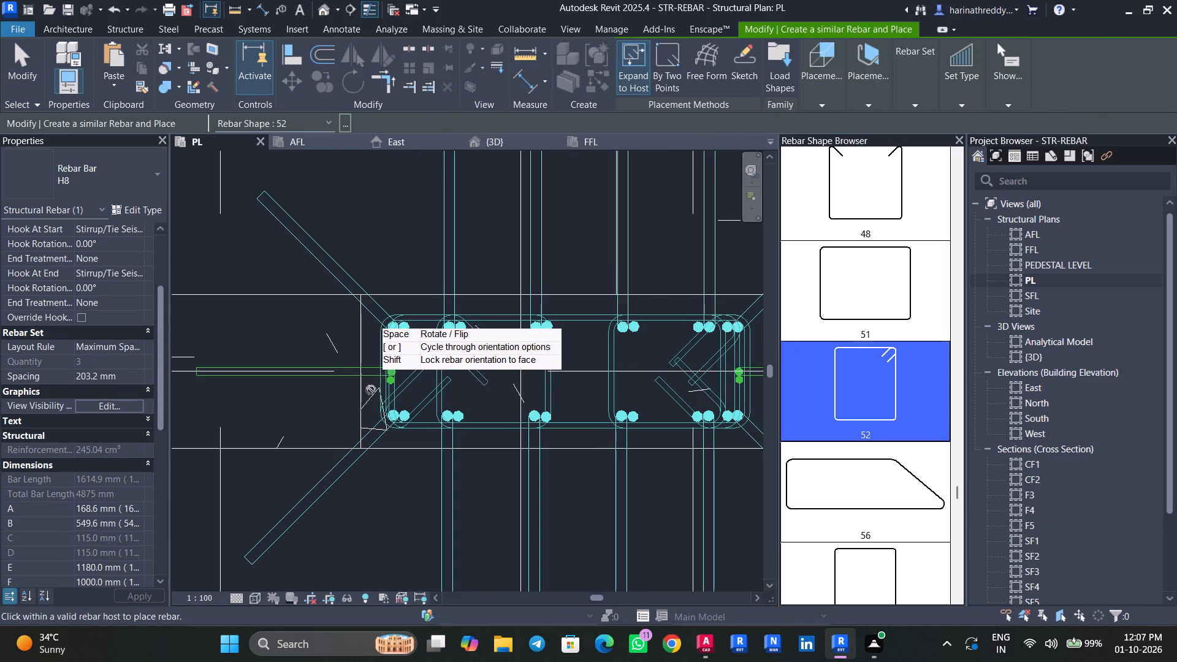
pyautogui.click(744, 405)
pyautogui.press('Escape')
pyautogui.press('Escape')
pyautogui.press('Escape')
# Narrow the new stirrup from both ends to span the second and third bar pairs from the west, making A about 169.7 mm.
pyautogui.click(403, 354)
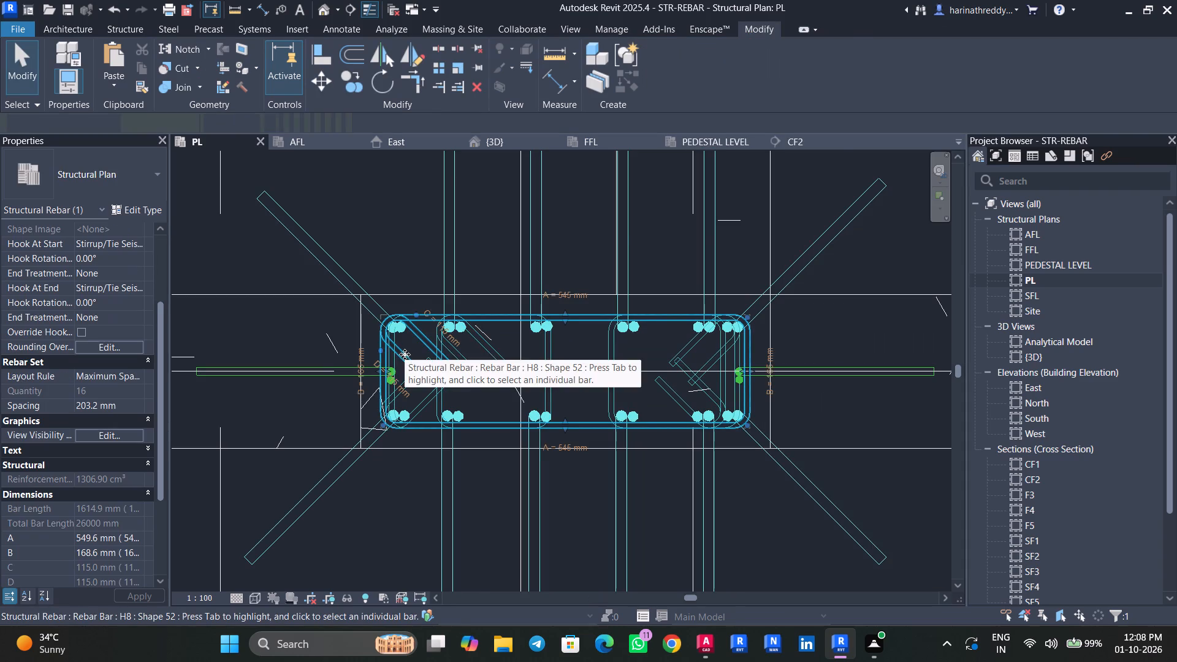
pyautogui.scroll(6, 405, 354)
pyautogui.moveTo(360, 385); pyautogui.dragTo(497, 395)
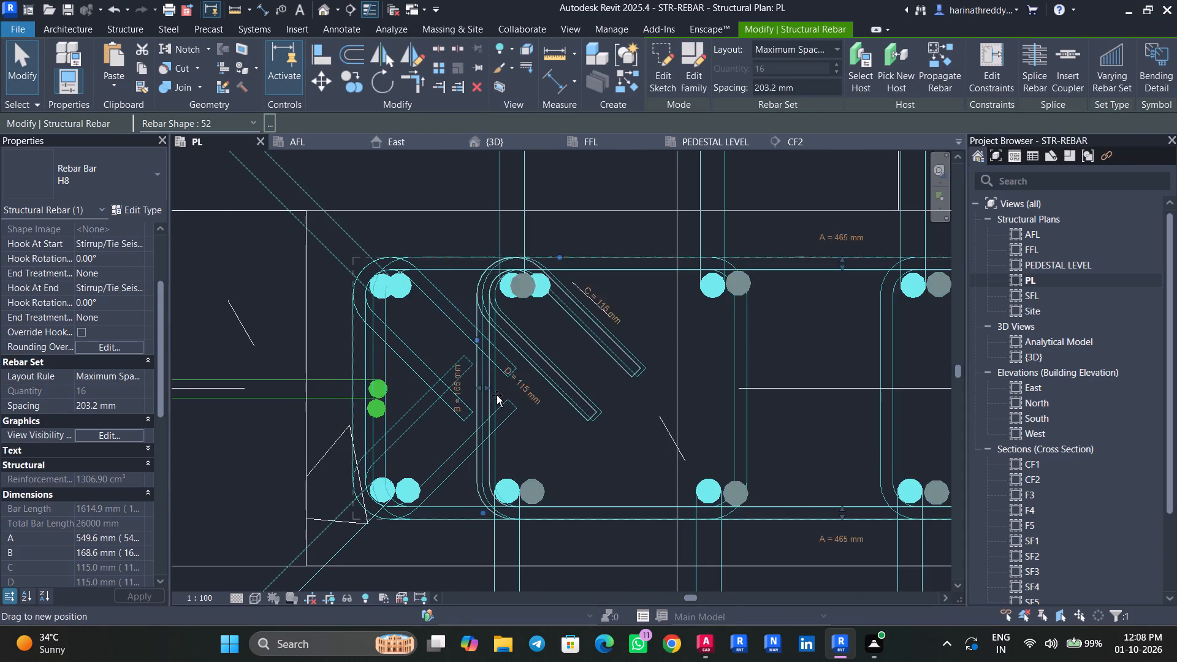
pyautogui.moveTo(497, 395); pyautogui.dragTo(506, 395)
pyautogui.moveTo(627, 409); pyautogui.dragTo(367, 409, button='middle')
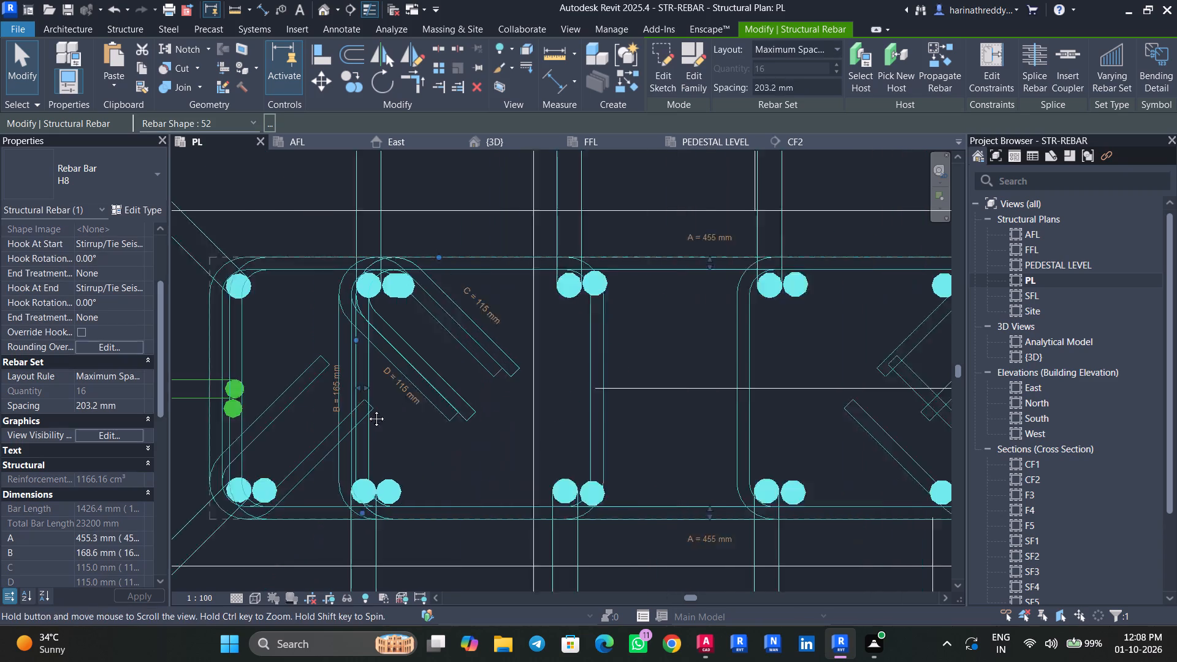
pyautogui.moveTo(367, 409); pyautogui.dragTo(351, 409, button='middle')
pyautogui.moveTo(921, 386); pyautogui.dragTo(568, 385)
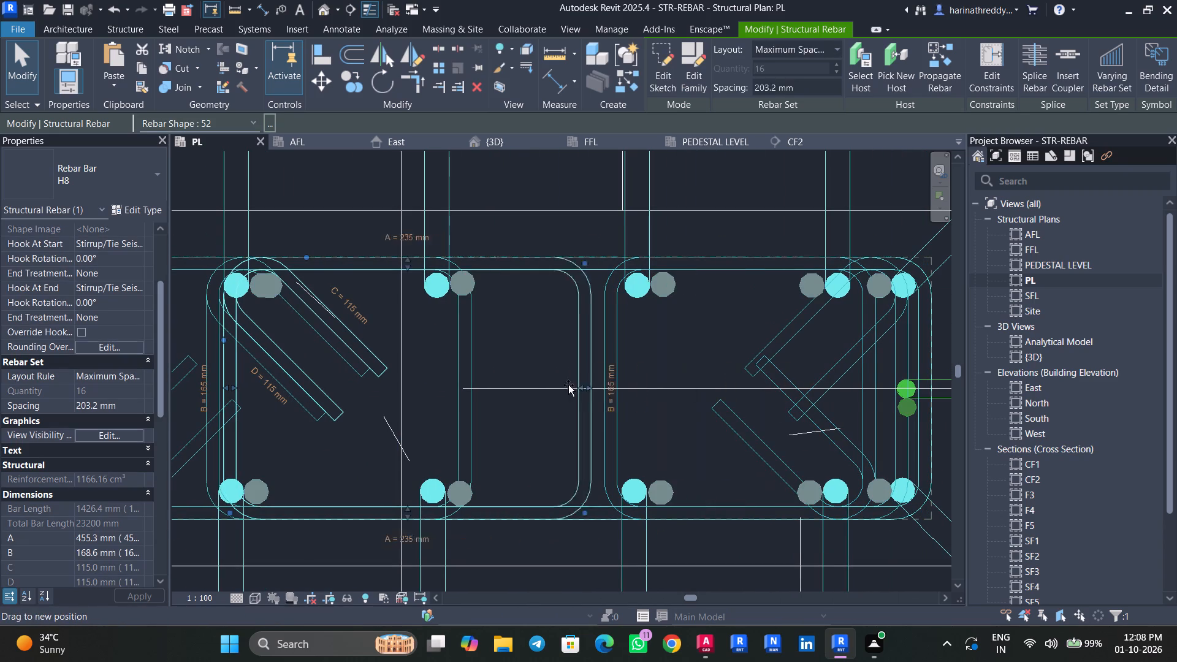
pyautogui.moveTo(568, 385); pyautogui.dragTo(481, 386)
pyautogui.press('Escape')
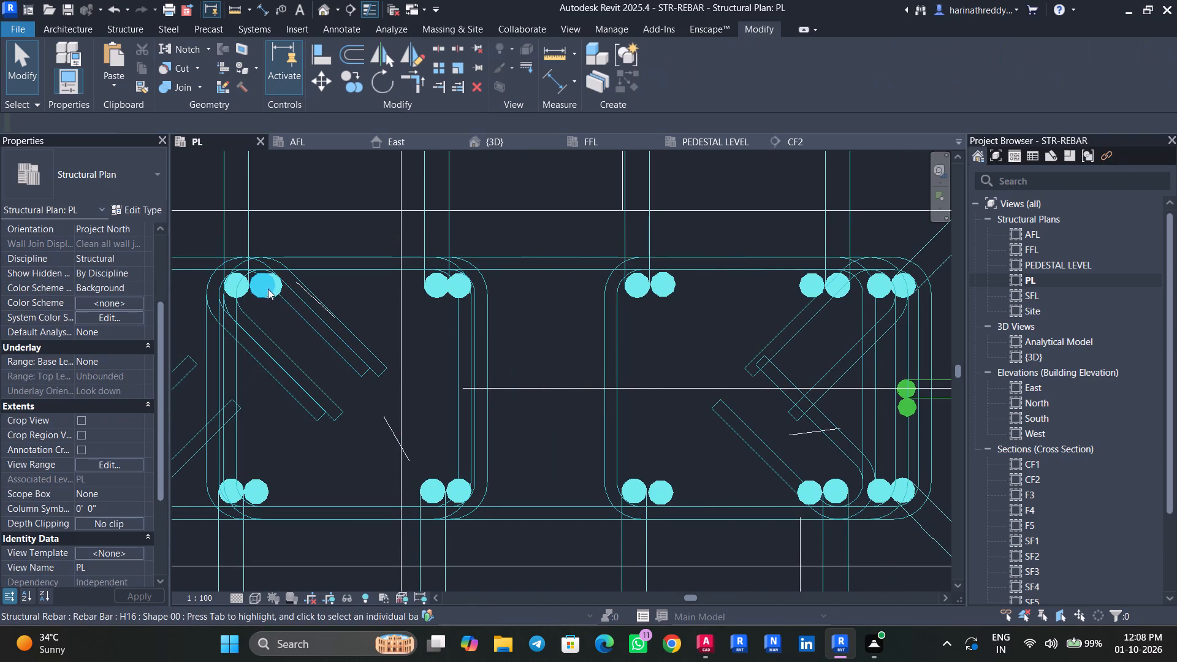
# Delete the overlapping extra H16 bar at the second bar pair from the west on the column's north face.
pyautogui.click(259, 284)
pyautogui.scroll(6, 257, 302)
pyautogui.moveTo(260, 305); pyautogui.dragTo(348, 412, button='middle')
pyautogui.press('Escape')
pyautogui.click(340, 384)
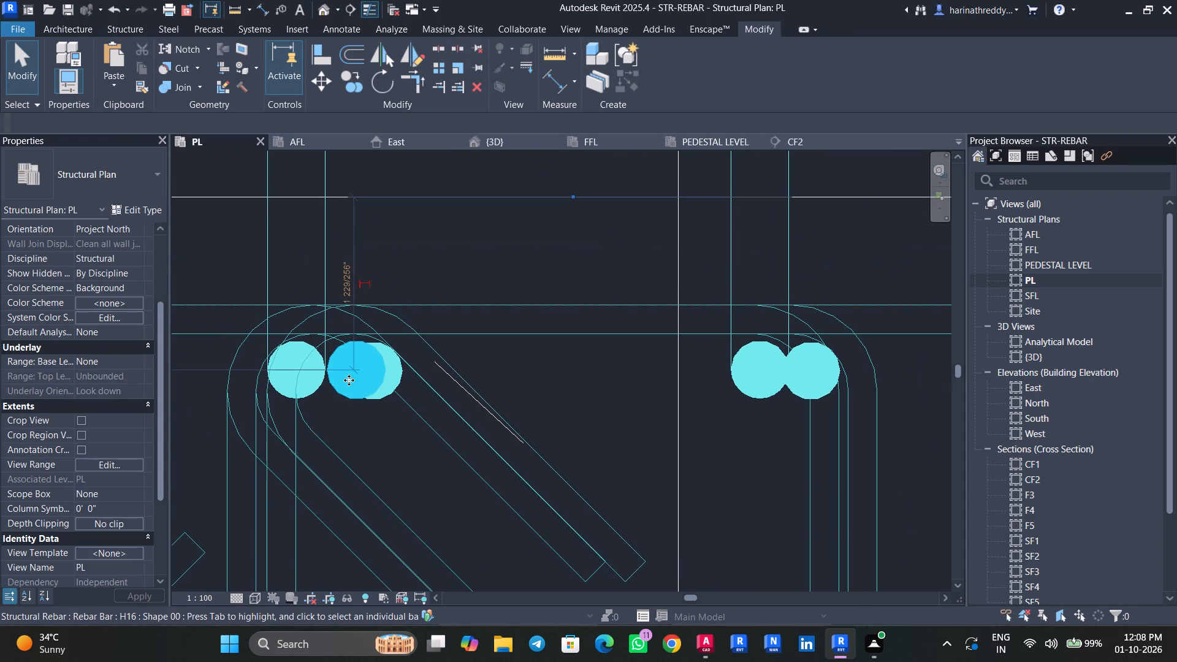
pyautogui.scroll(3, 349, 380)
pyautogui.press('Escape')
pyautogui.click(418, 392)
pyautogui.scroll(-5, 417, 394)
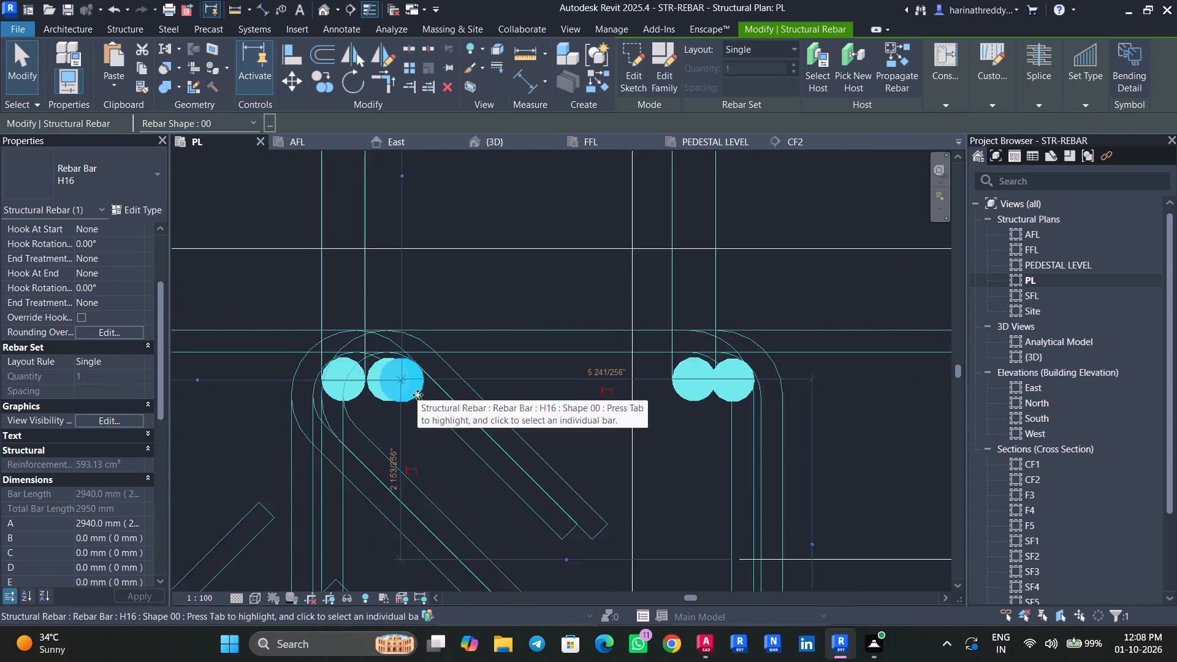
pyautogui.scroll(-6, 417, 395)
pyautogui.press('Delete')
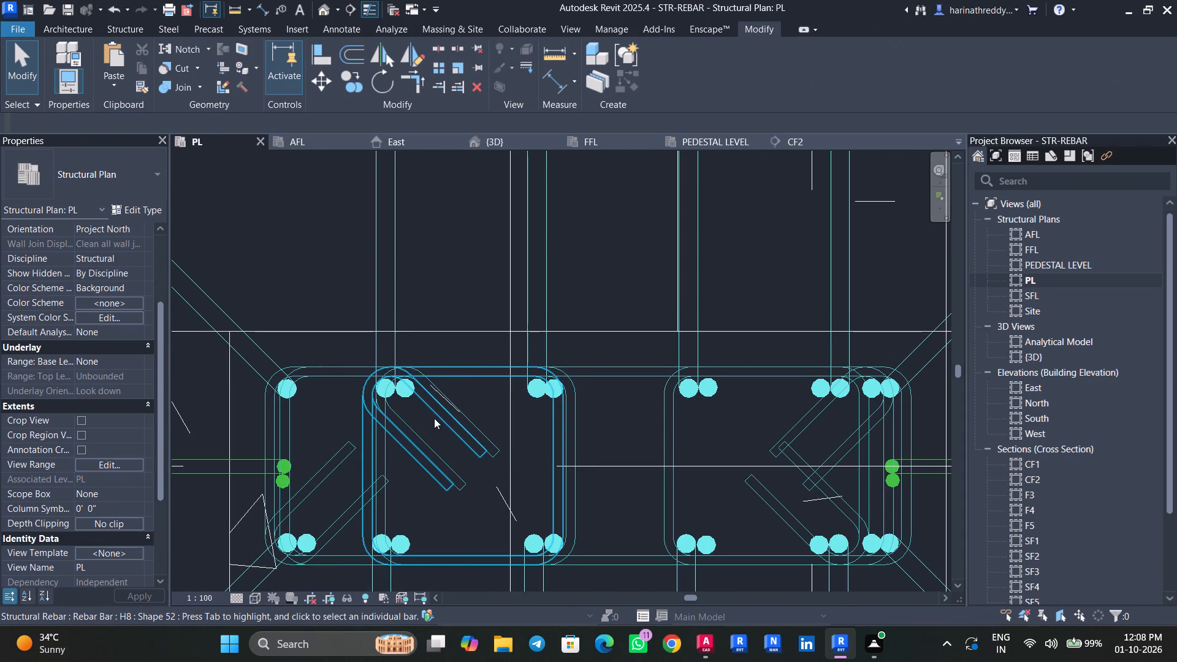
# Set the narrowed western inner stirrup to show unobscured in the {3D} view.
pyautogui.click(573, 466)
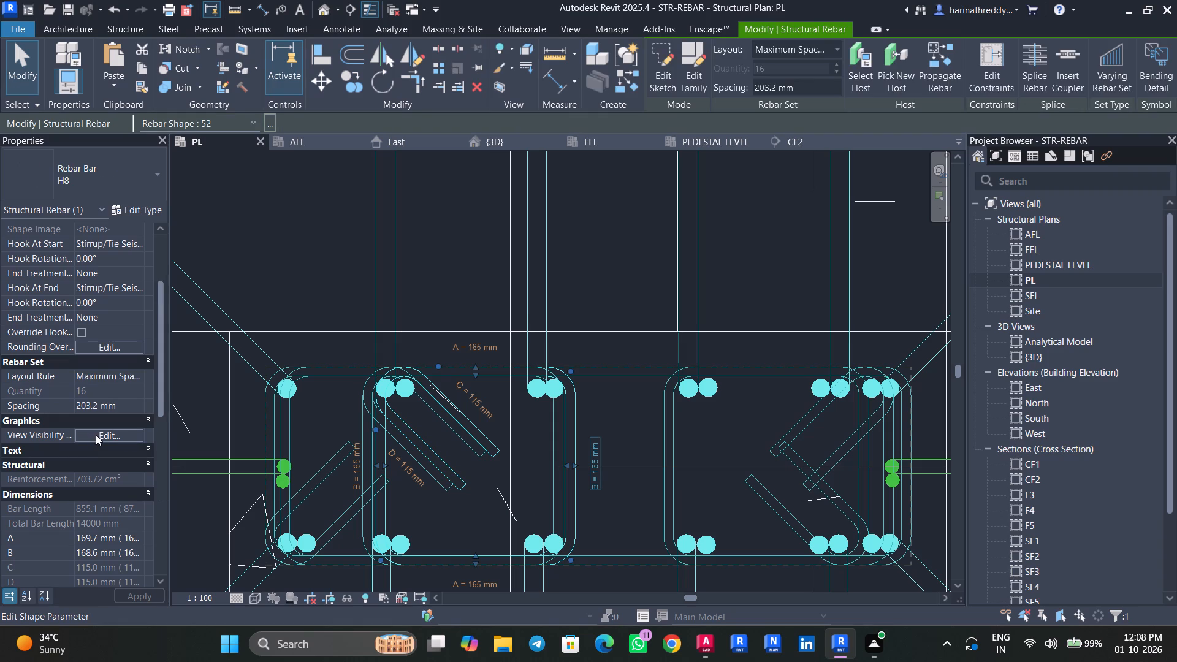
pyautogui.click(101, 432)
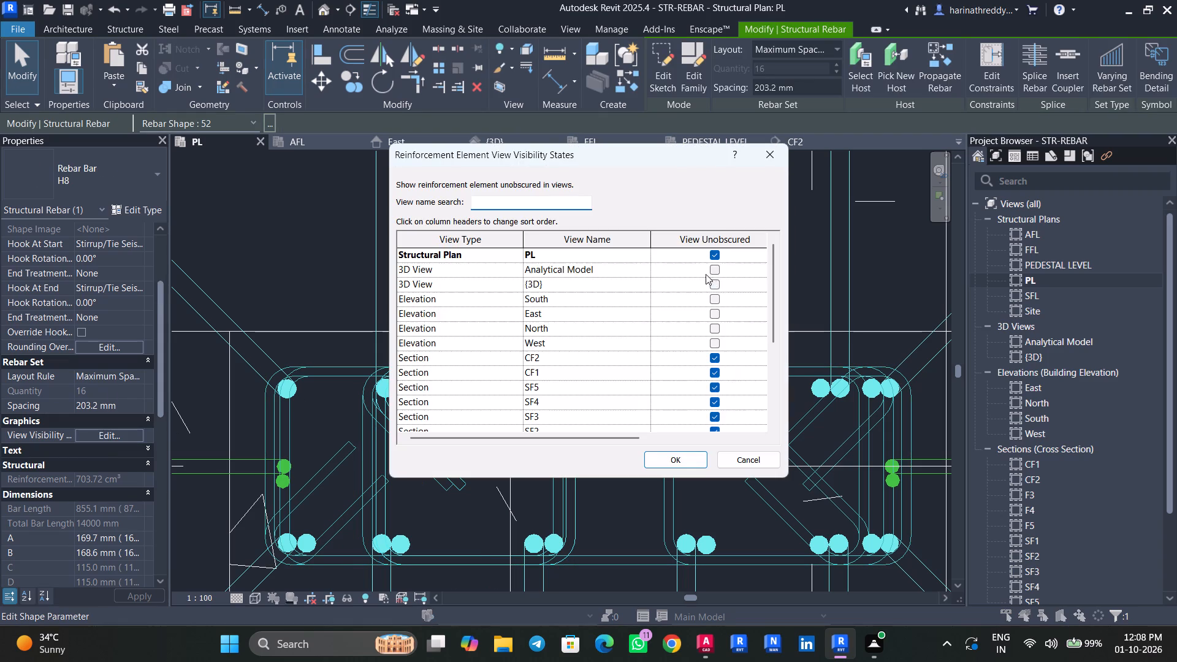
pyautogui.click(712, 284)
pyautogui.click(644, 282)
pyautogui.click(671, 459)
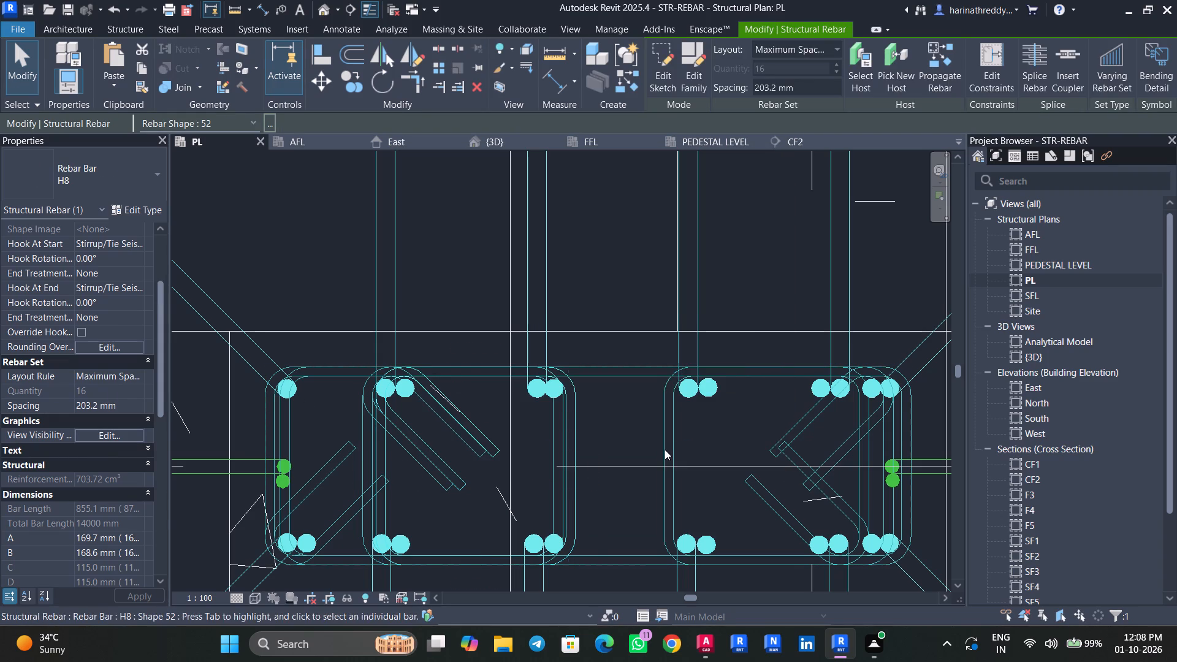
pyautogui.moveTo(582, 457); pyautogui.dragTo(468, 415, button='middle')
pyautogui.press('Escape')
pyautogui.press('Escape')
pyautogui.press('Escape')
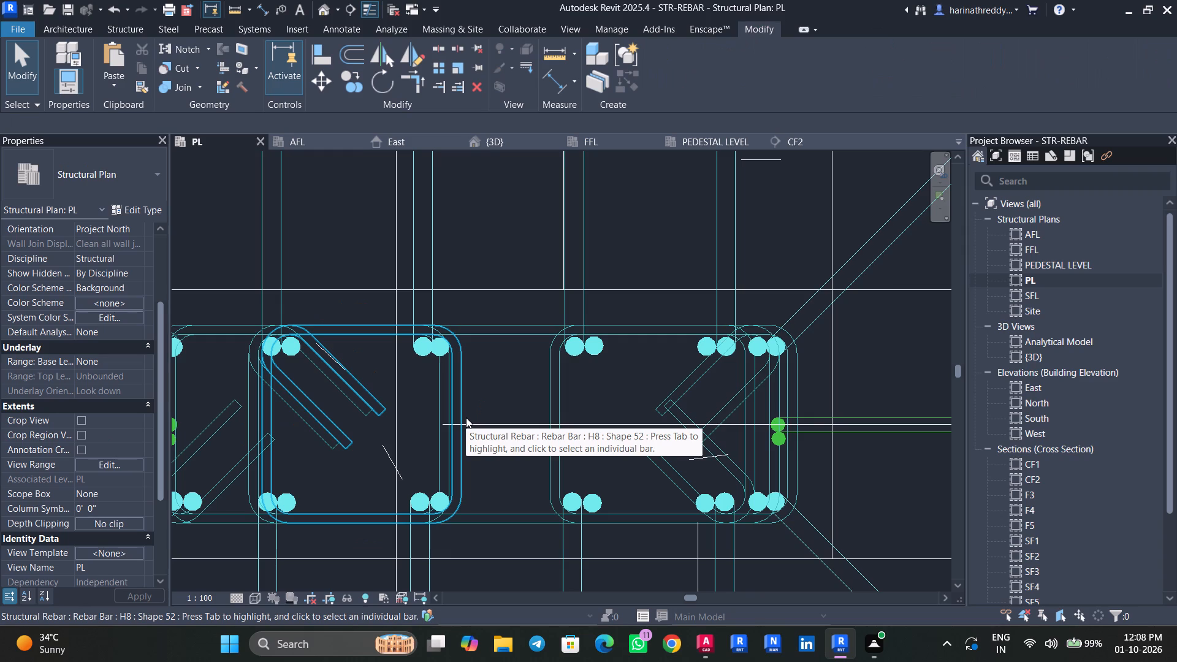
# Place another similar H8 shape 52 stirrup set in column C6, based on the western inner stirrup.
pyautogui.click(462, 414)
pyautogui.write('CS')
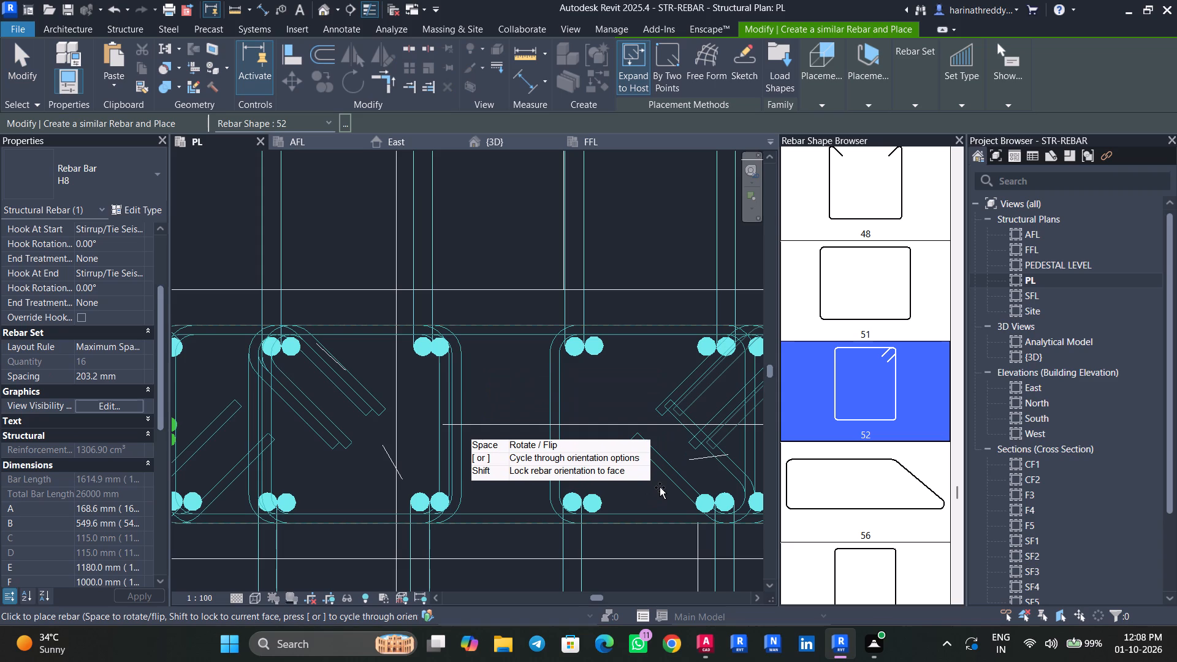
pyautogui.click(660, 487)
pyautogui.moveTo(656, 482); pyautogui.dragTo(445, 477, button='middle')
pyautogui.press('Escape')
pyautogui.press('Escape')
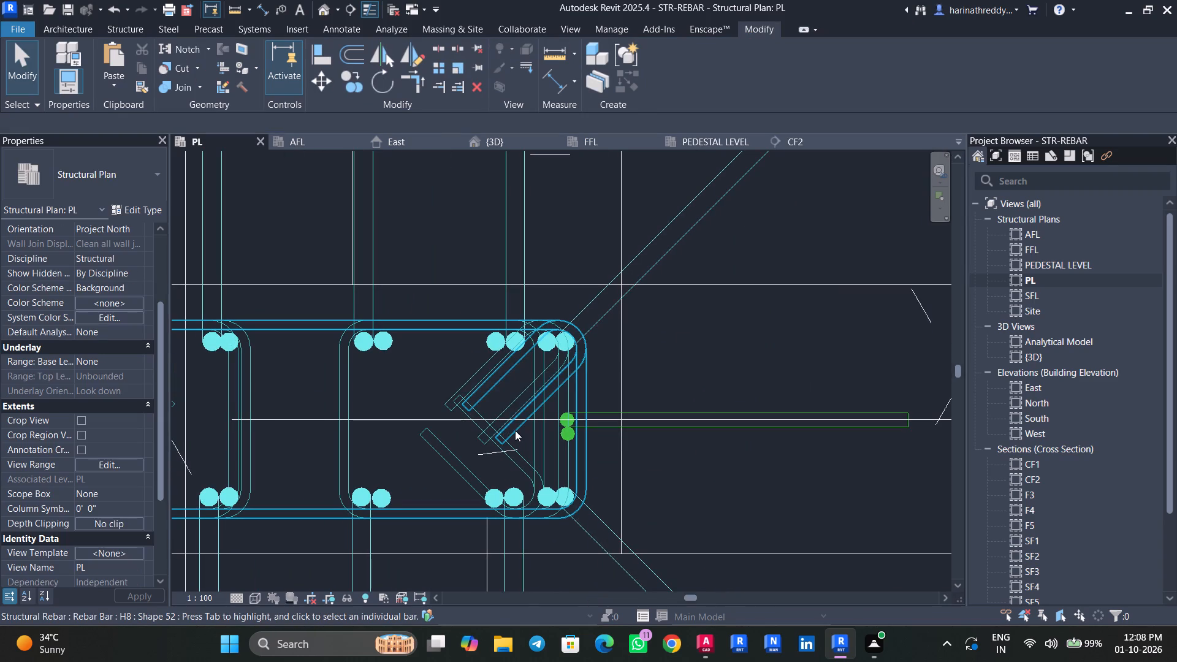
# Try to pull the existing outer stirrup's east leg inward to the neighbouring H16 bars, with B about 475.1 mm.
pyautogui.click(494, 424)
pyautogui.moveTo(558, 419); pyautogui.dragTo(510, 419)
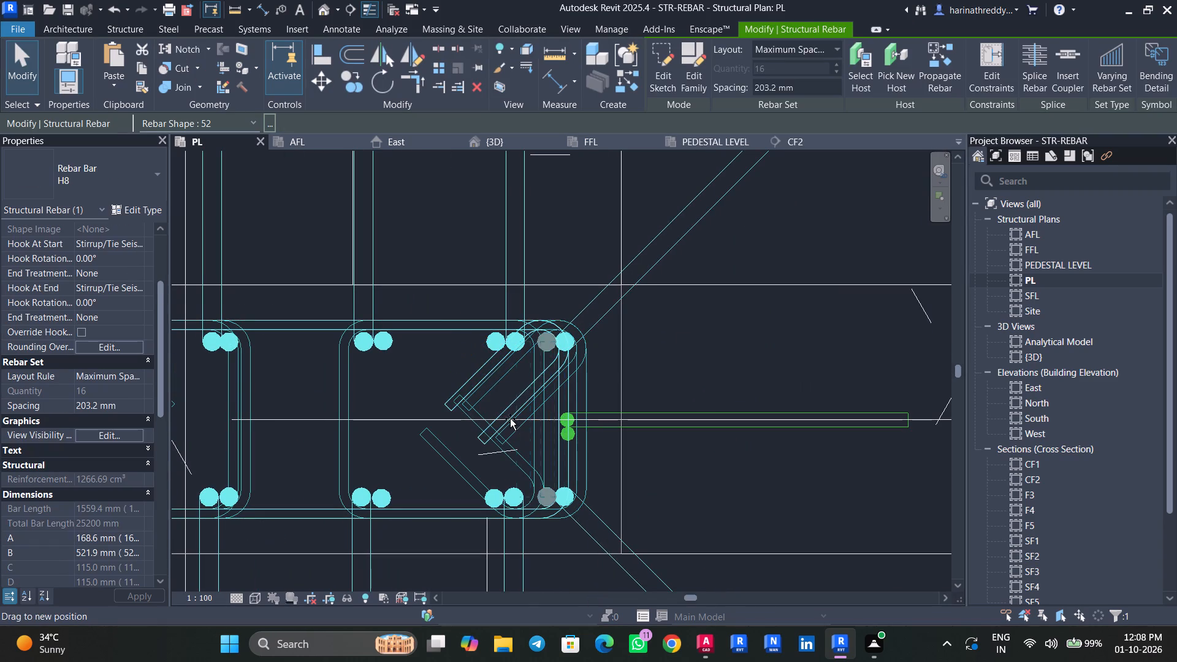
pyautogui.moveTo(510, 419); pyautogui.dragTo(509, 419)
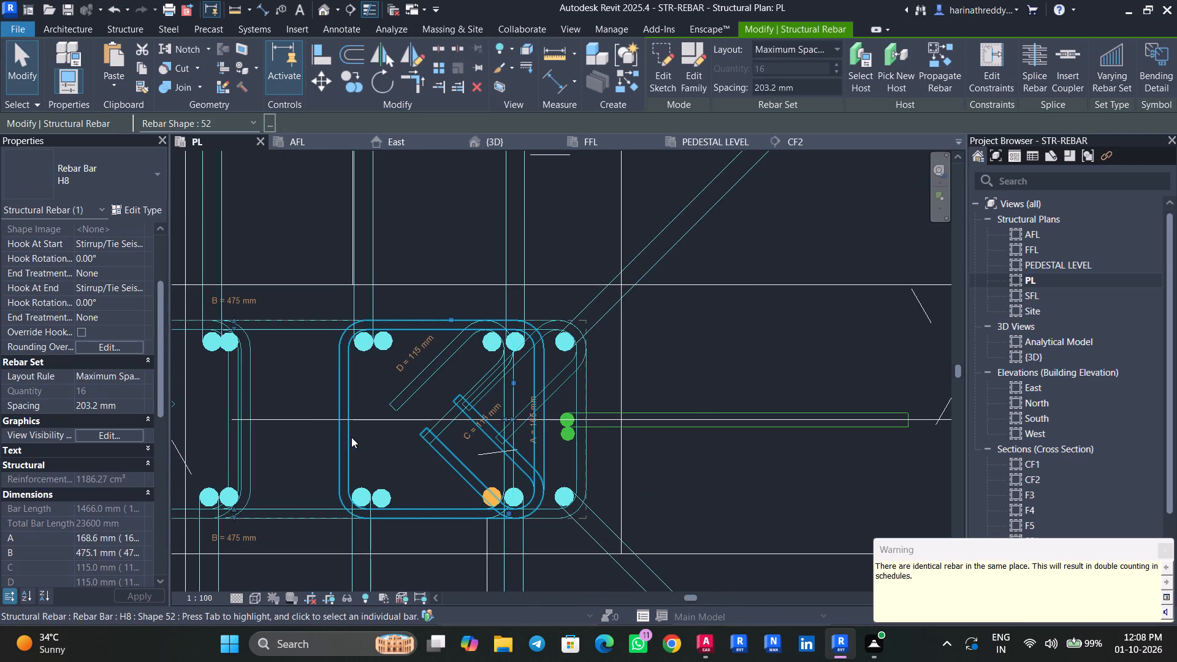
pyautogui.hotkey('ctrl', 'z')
# Narrow the newly placed stirrup from both ends to span the fourth and fifth bar pairs from the west, making B about 130.3 mm.
pyautogui.click(508, 435)
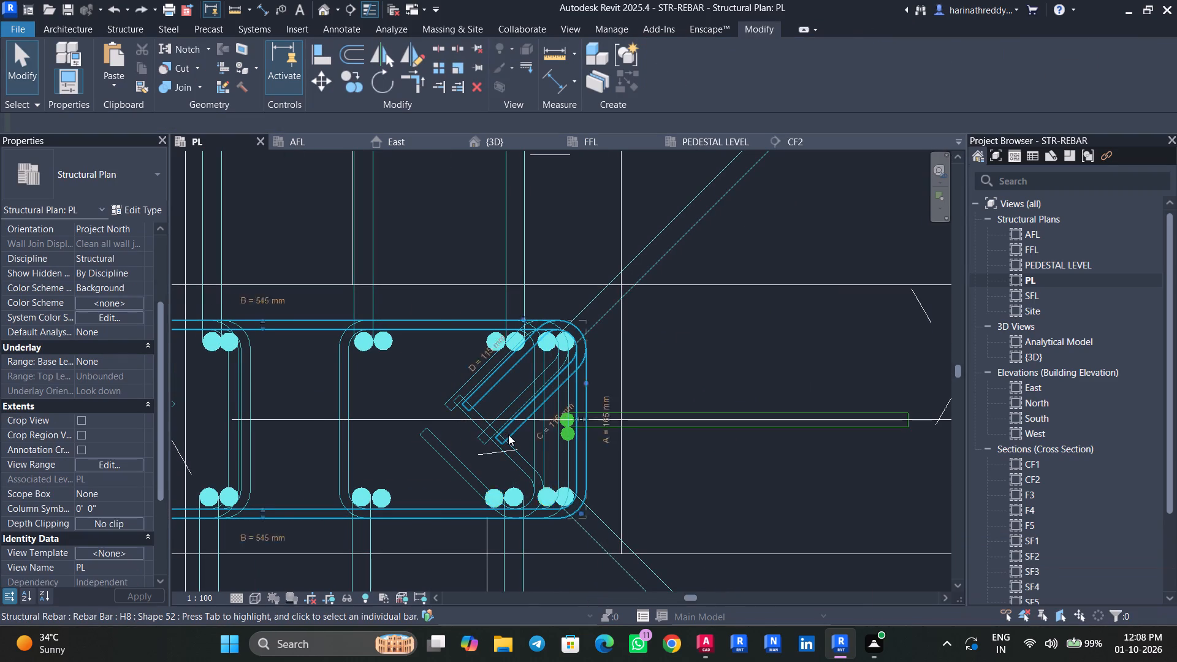
pyautogui.moveTo(574, 417); pyautogui.dragTo(509, 416)
pyautogui.scroll(-3, 298, 423)
pyautogui.moveTo(300, 425); pyautogui.dragTo(454, 441, button='middle')
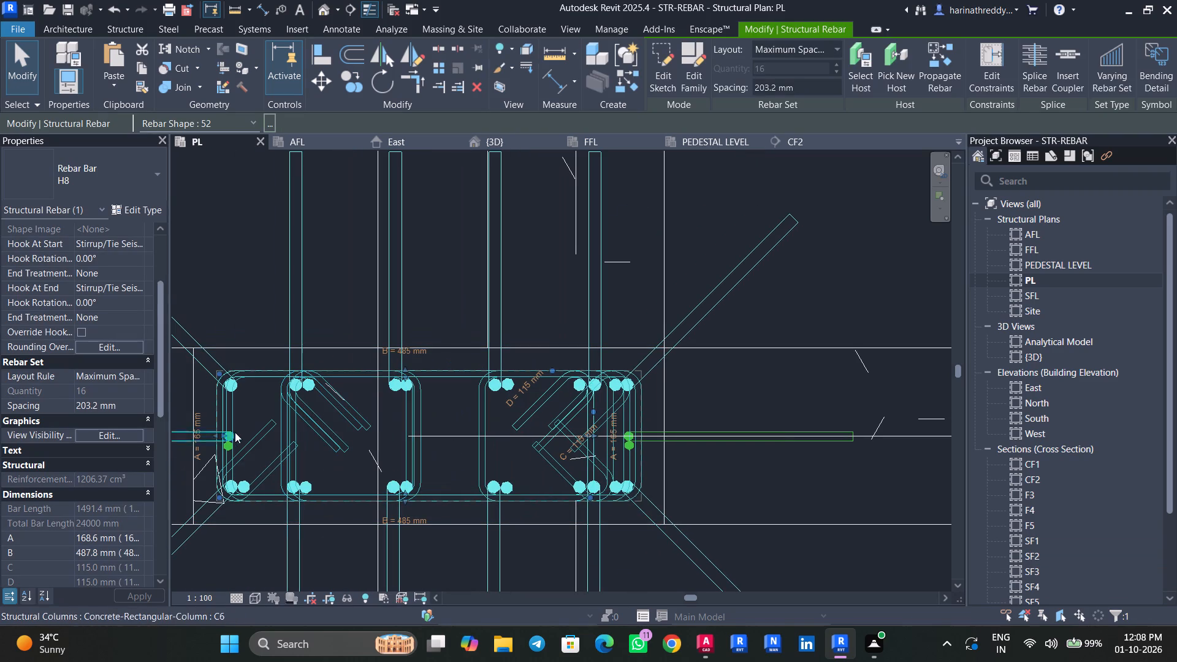
pyautogui.moveTo(226, 434); pyautogui.dragTo(495, 443)
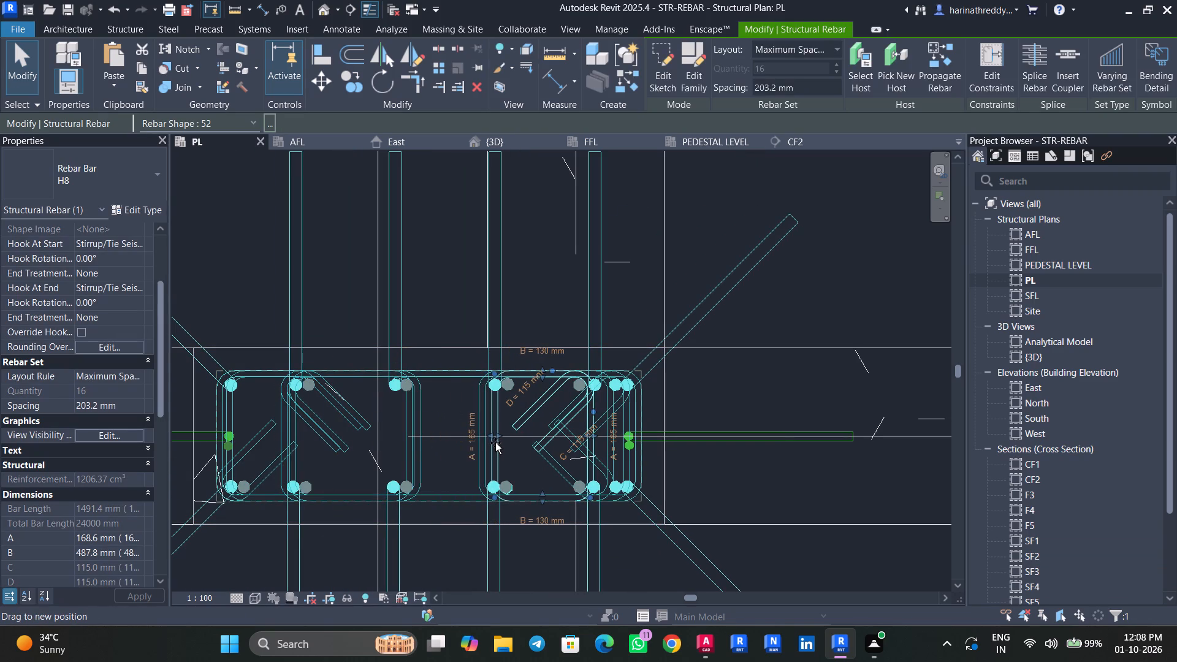
pyautogui.moveTo(495, 443); pyautogui.dragTo(496, 443)
pyautogui.scroll(5, 501, 383)
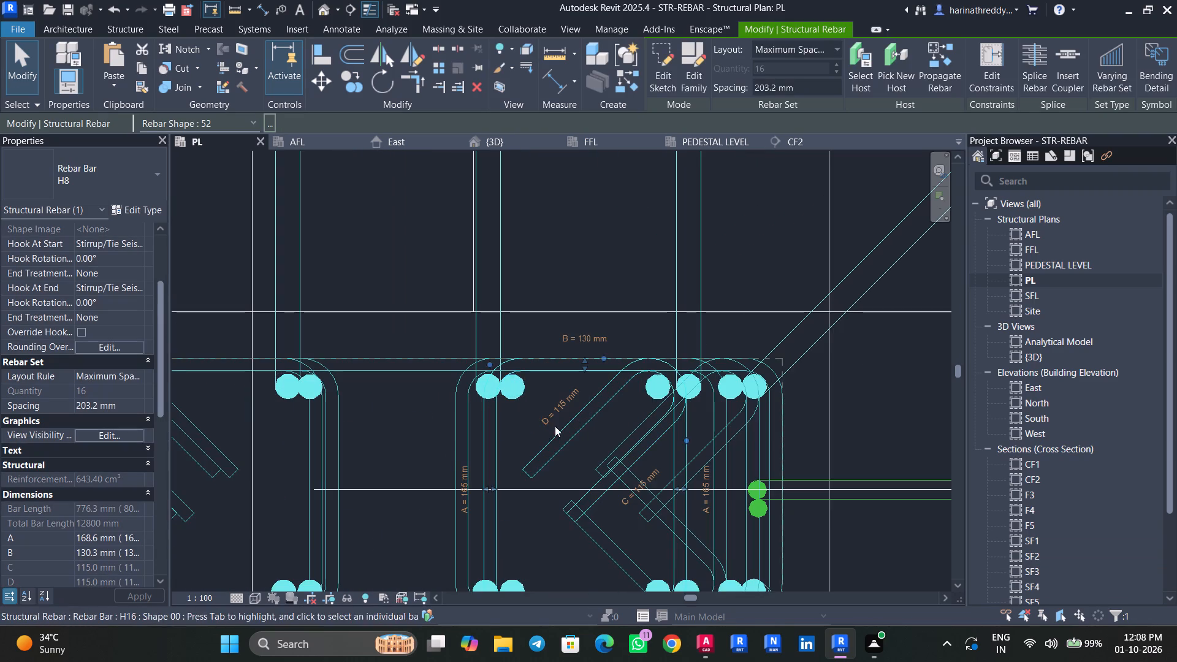
pyautogui.moveTo(579, 446); pyautogui.dragTo(486, 394, button='middle')
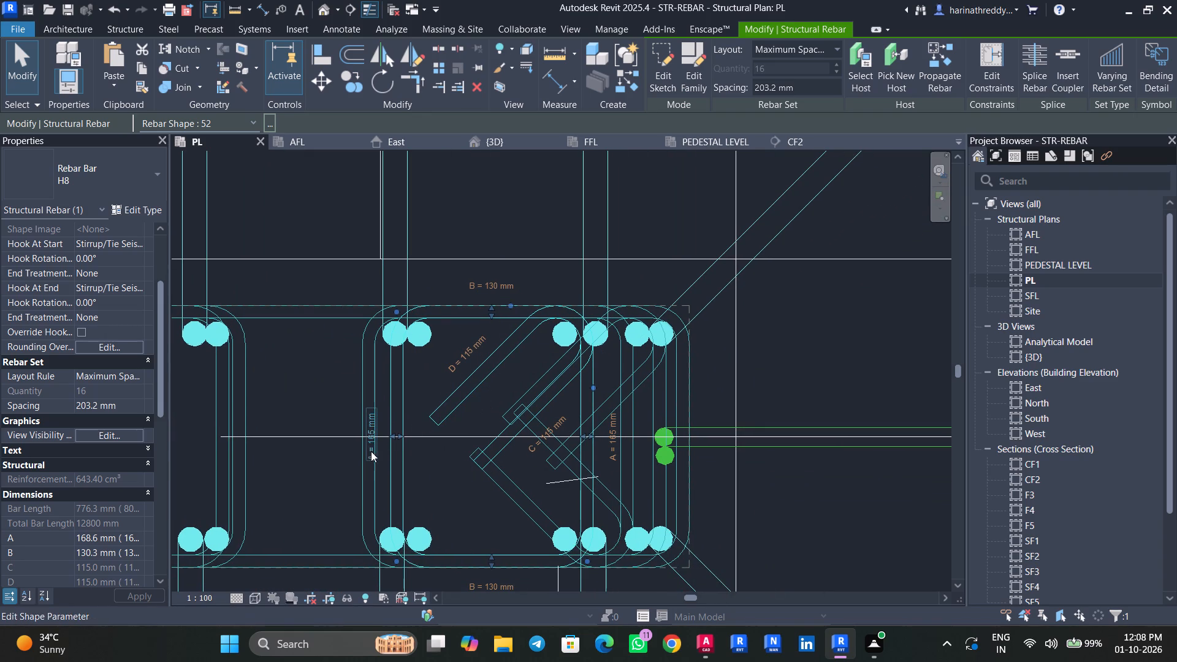
# Save the project.
pyautogui.click(405, 466)
pyautogui.hotkey('ctrl', 's')
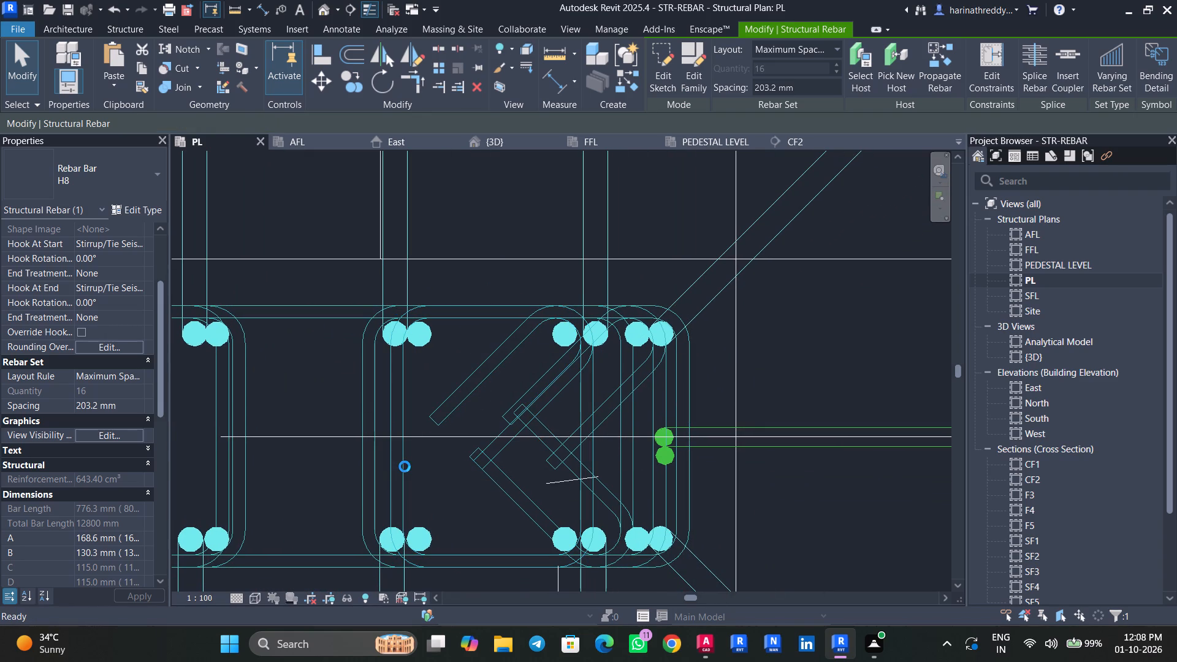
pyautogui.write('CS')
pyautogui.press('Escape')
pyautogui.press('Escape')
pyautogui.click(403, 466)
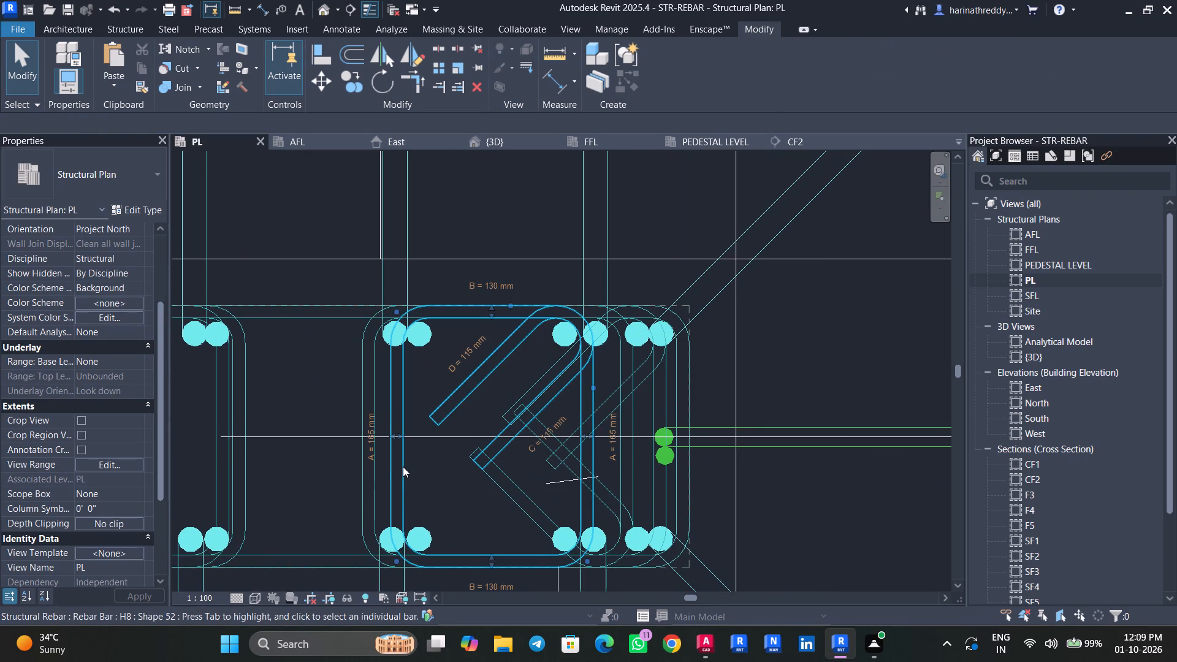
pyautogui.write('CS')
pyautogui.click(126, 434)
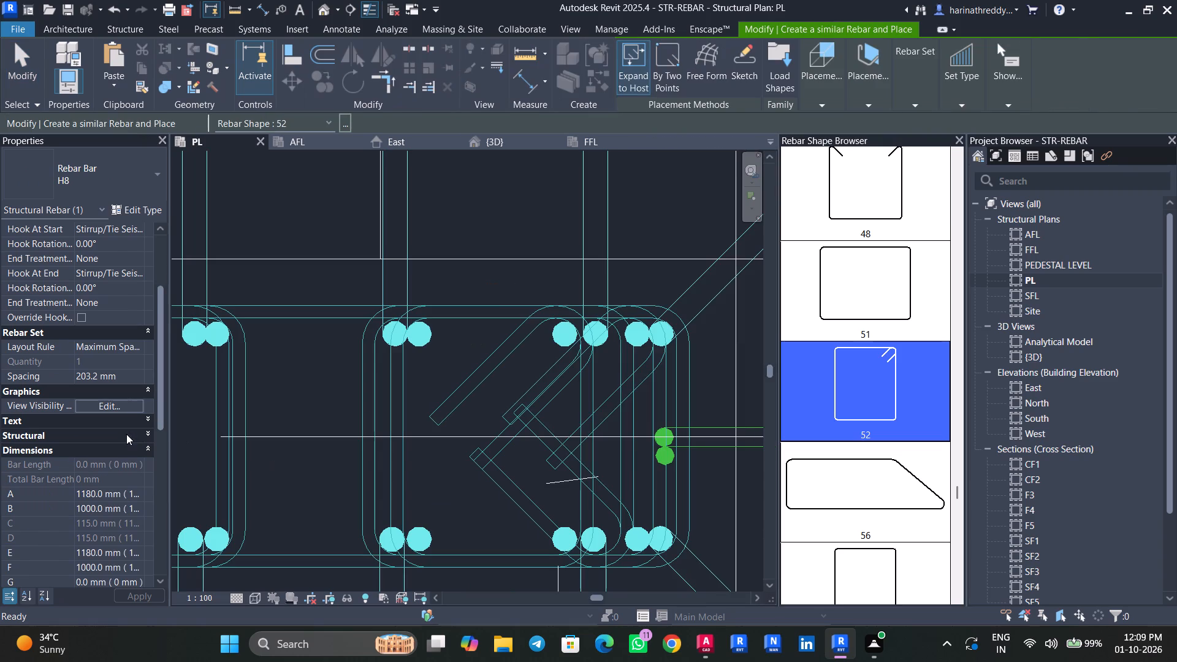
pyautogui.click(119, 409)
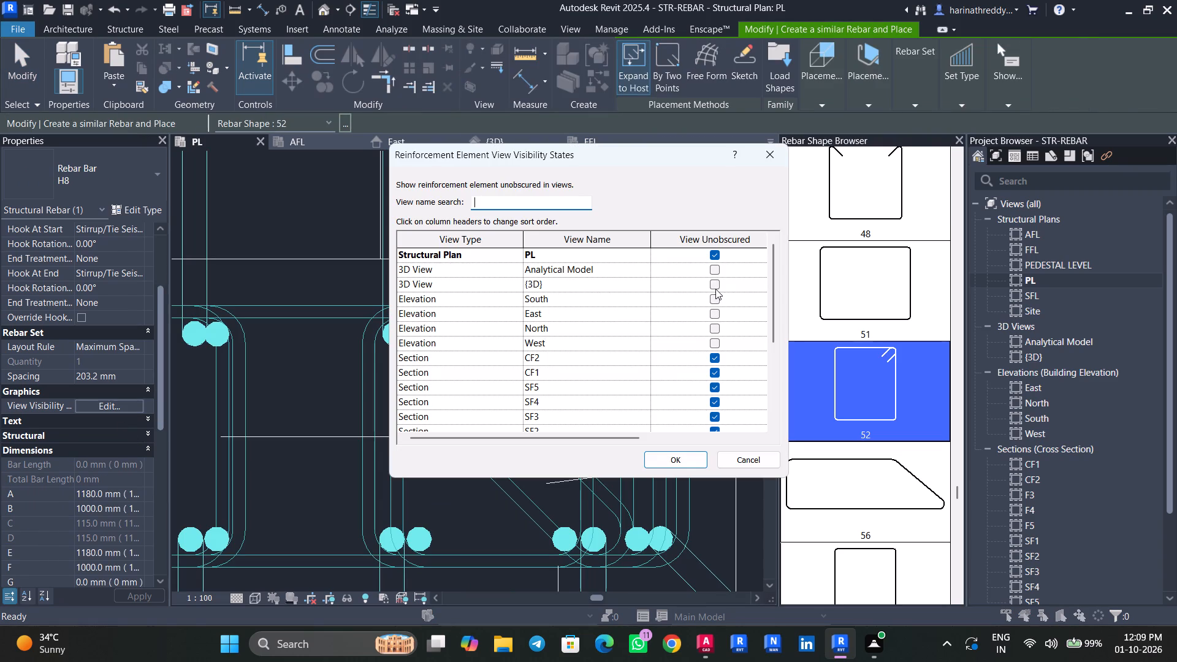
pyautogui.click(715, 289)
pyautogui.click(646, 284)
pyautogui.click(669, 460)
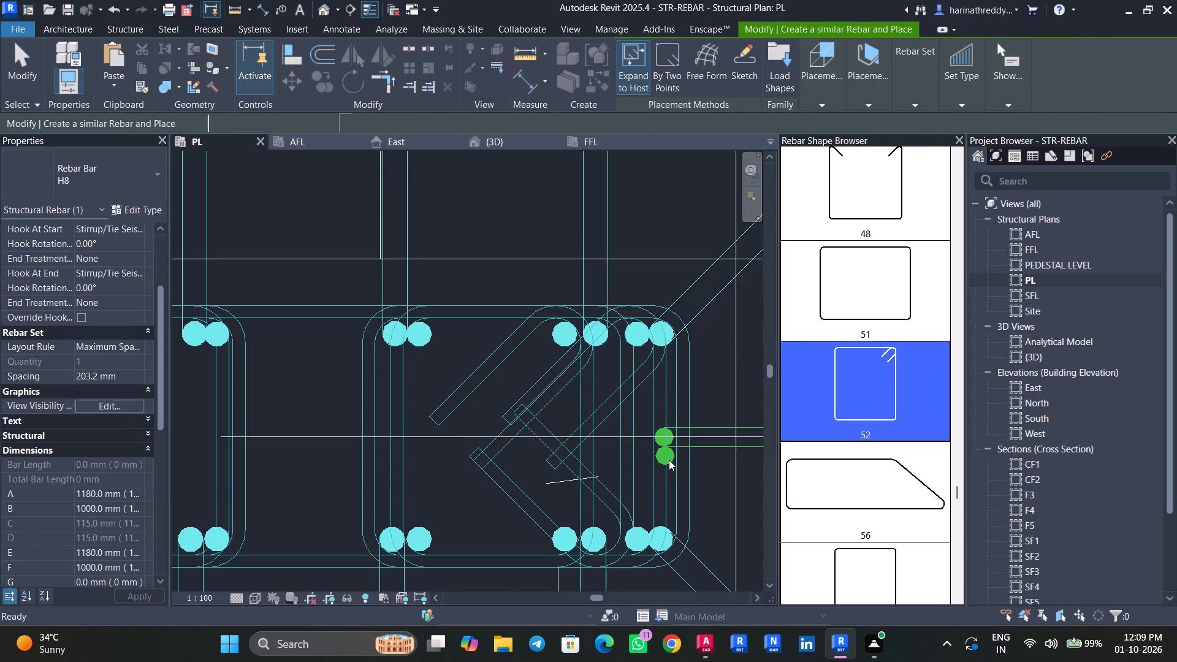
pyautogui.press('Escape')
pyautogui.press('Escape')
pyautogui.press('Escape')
# Inspect column C6's reinforcement in the {3D} view to see which stirrup sets are displayed, and return to the PL plan.
pyautogui.click(504, 139)
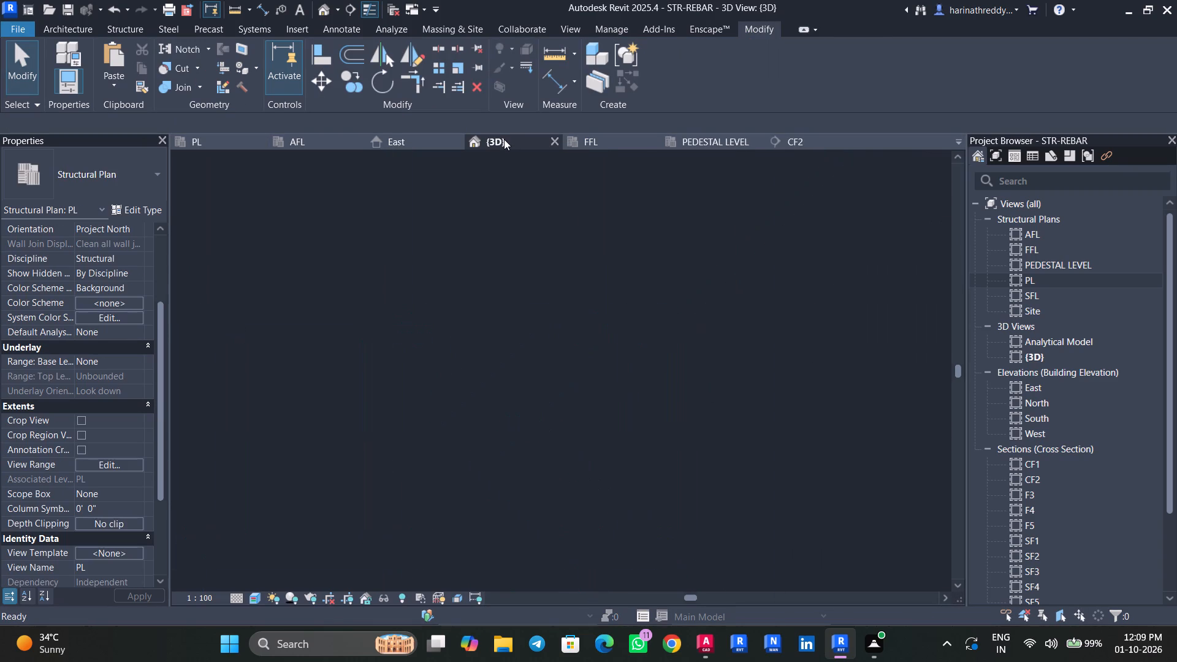
pyautogui.keyDown('shift'); pyautogui.moveTo(555, 549); pyautogui.dragTo(443, 507, button='middle'); pyautogui.keyUp('shift')
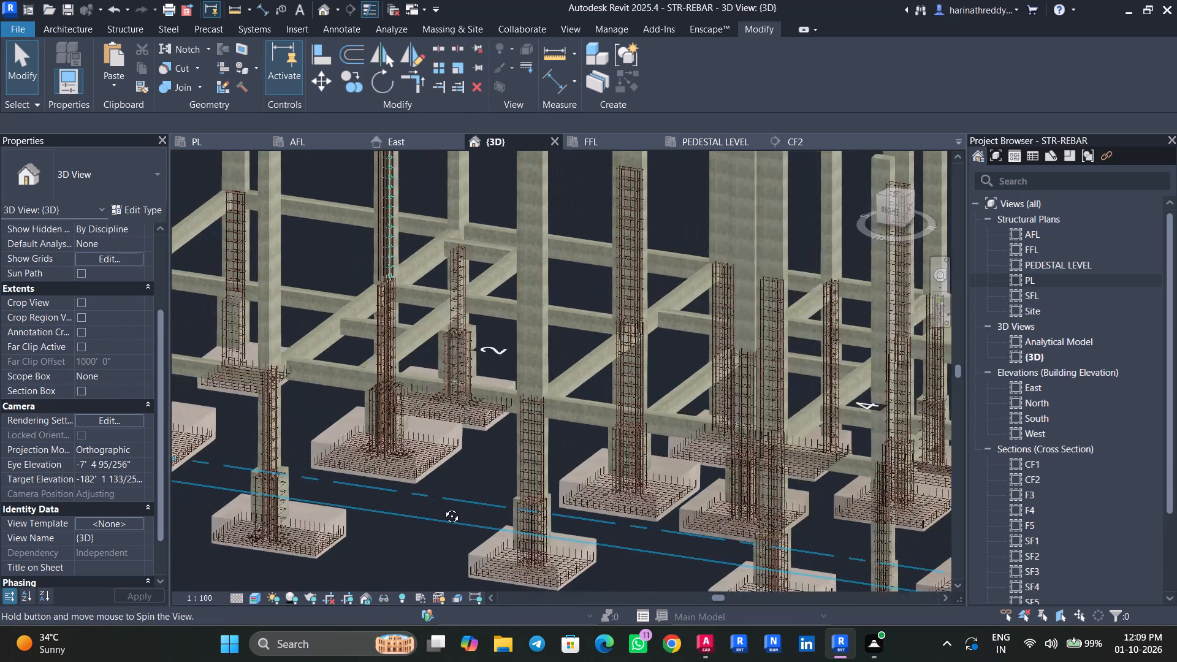
pyautogui.keyDown('shift'); pyautogui.moveTo(443, 507); pyautogui.dragTo(475, 508, button='middle'); pyautogui.keyUp('shift')
pyautogui.scroll(9, 407, 238)
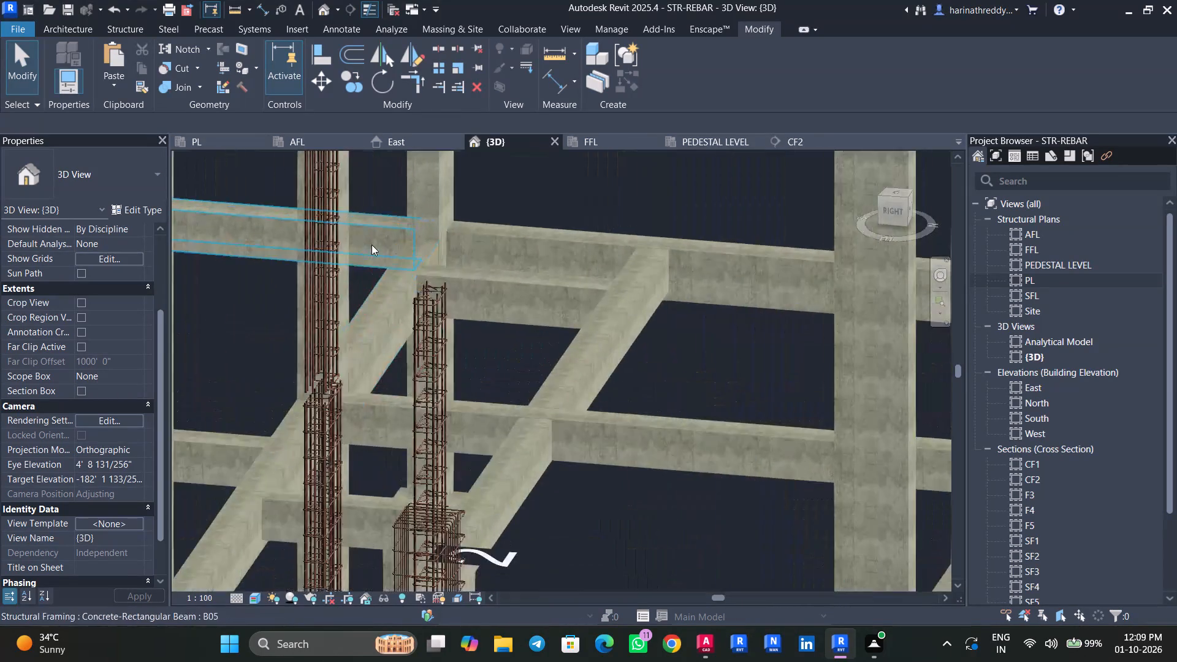
pyautogui.moveTo(375, 249); pyautogui.dragTo(531, 387, button='middle')
pyautogui.scroll(1, 531, 387)
pyautogui.keyDown('shift'); pyautogui.moveTo(538, 300); pyautogui.dragTo(471, 287, button='middle'); pyautogui.keyUp('shift')
pyautogui.moveTo(536, 298); pyautogui.dragTo(419, 389, button='middle')
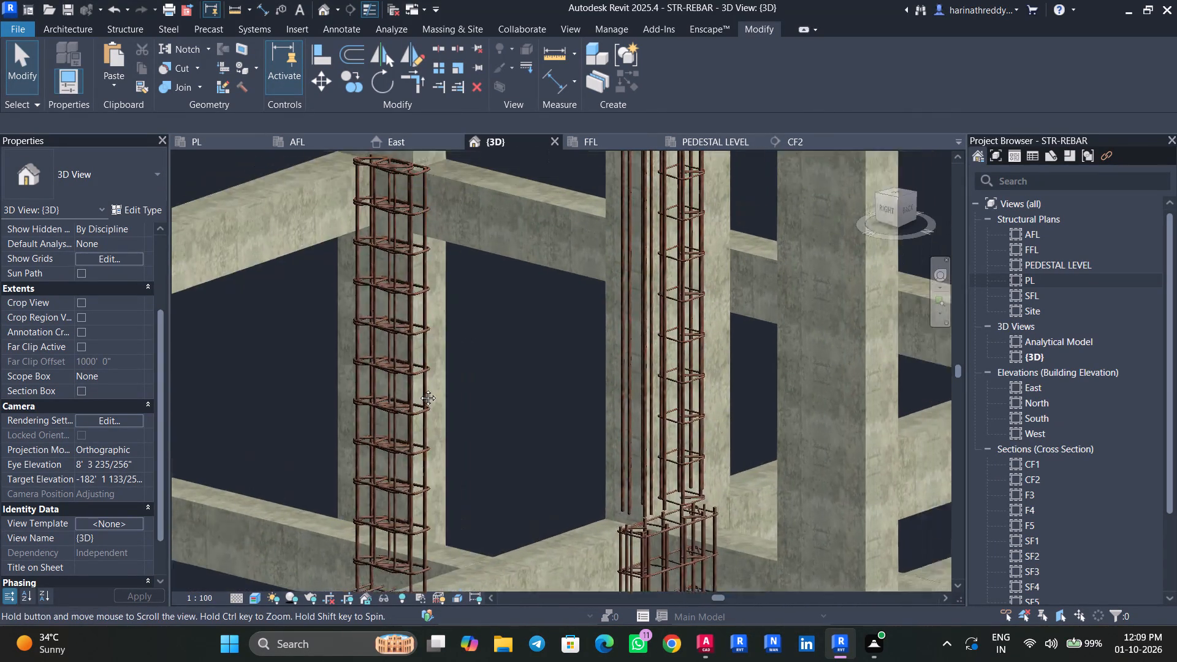
pyautogui.moveTo(419, 389); pyautogui.dragTo(346, 465, button='middle')
pyautogui.keyDown('shift'); pyautogui.moveTo(368, 433); pyautogui.dragTo(307, 430, button='middle'); pyautogui.keyUp('shift')
pyautogui.moveTo(617, 437); pyautogui.dragTo(281, 525, button='middle')
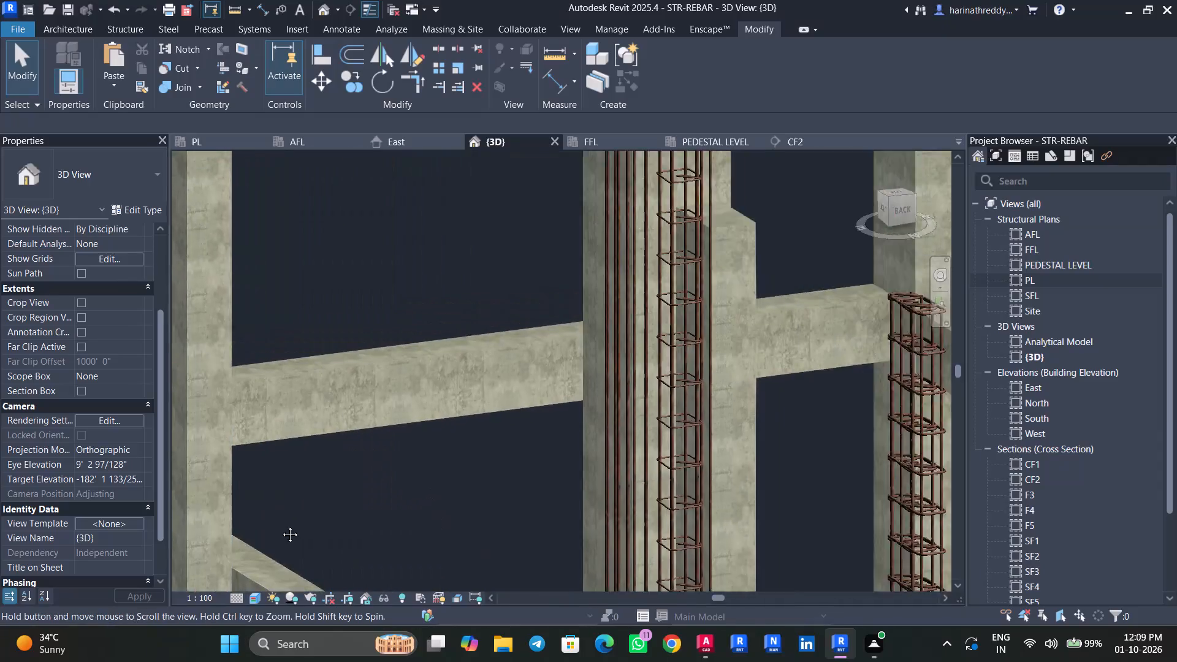
pyautogui.moveTo(281, 525); pyautogui.dragTo(280, 527, button='middle')
pyautogui.moveTo(417, 403); pyautogui.dragTo(363, 613, button='middle')
pyautogui.scroll(5, 482, 304)
pyautogui.scroll(-1, 498, 325)
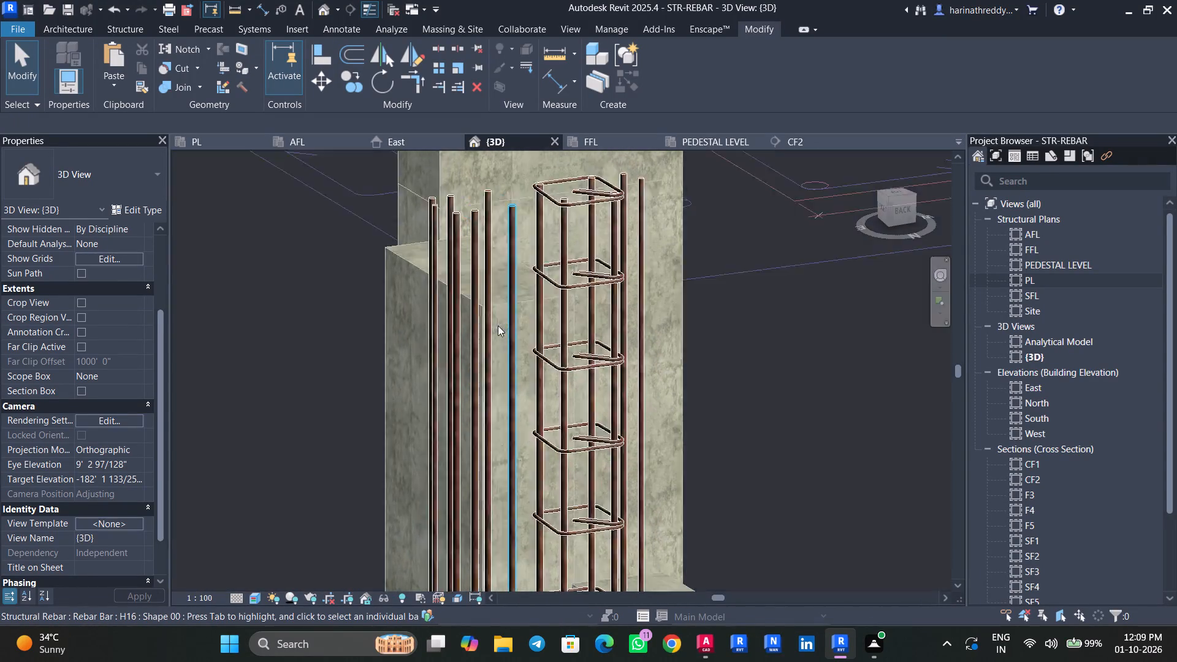
pyautogui.scroll(-6, 498, 325)
pyautogui.moveTo(601, 395); pyautogui.dragTo(601, 148, button='middle')
pyautogui.scroll(4, 500, 476)
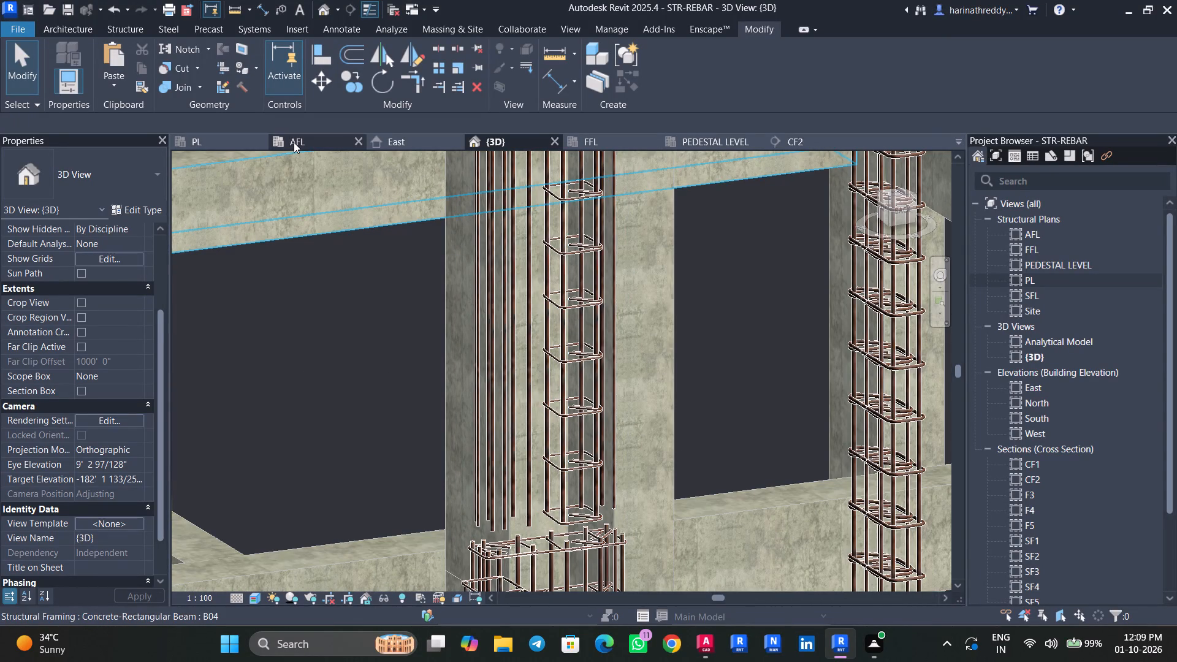
pyautogui.click(225, 142)
pyautogui.press('Escape')
pyautogui.press('Escape')
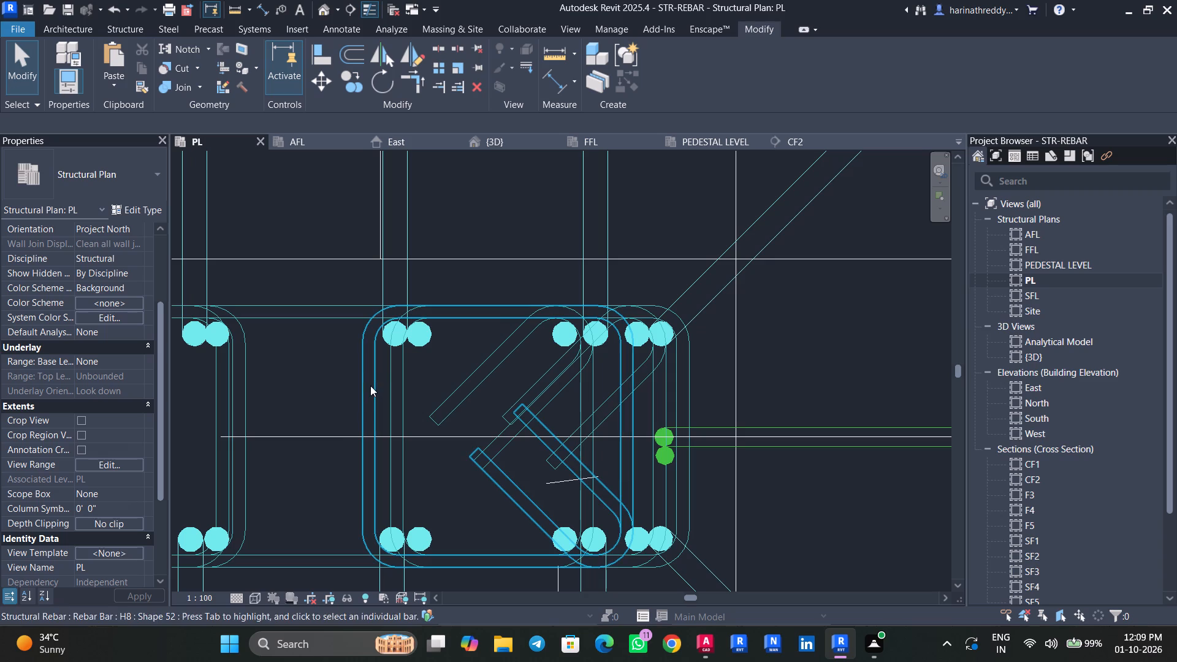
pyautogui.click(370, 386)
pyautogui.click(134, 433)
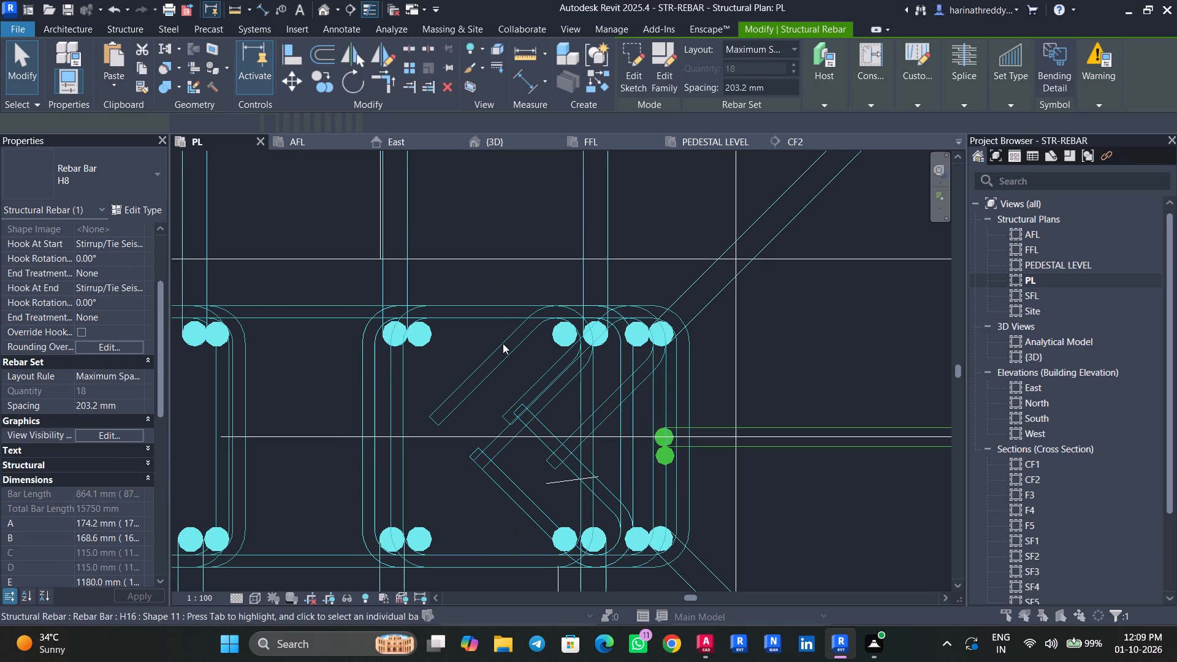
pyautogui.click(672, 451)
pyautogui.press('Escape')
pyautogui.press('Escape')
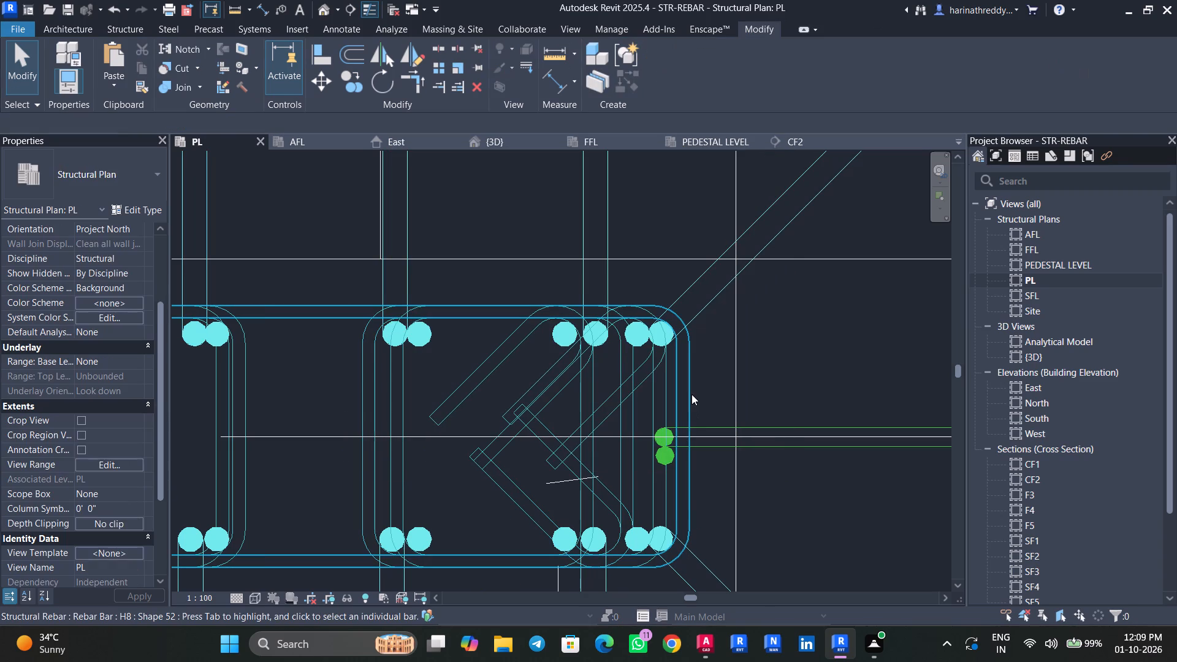
# Select all instances of the H8 stirrup rebar and set them to view unobscured in the {3D} view.
pyautogui.click(690, 391)
pyautogui.write('SA')
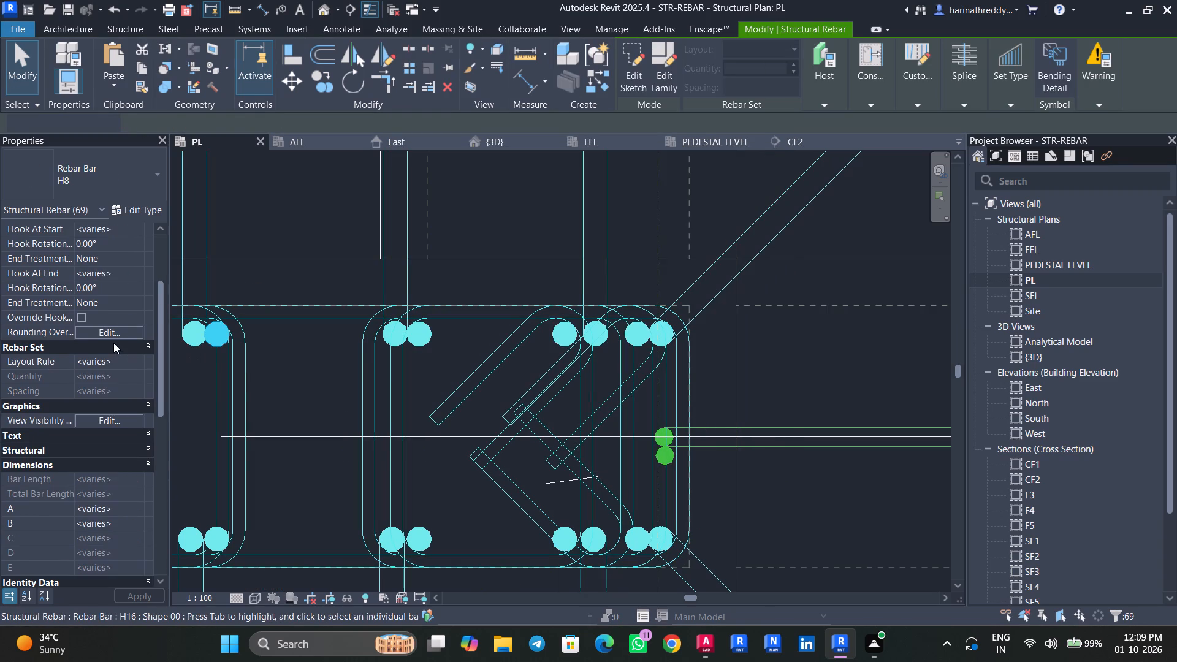
pyautogui.click(115, 417)
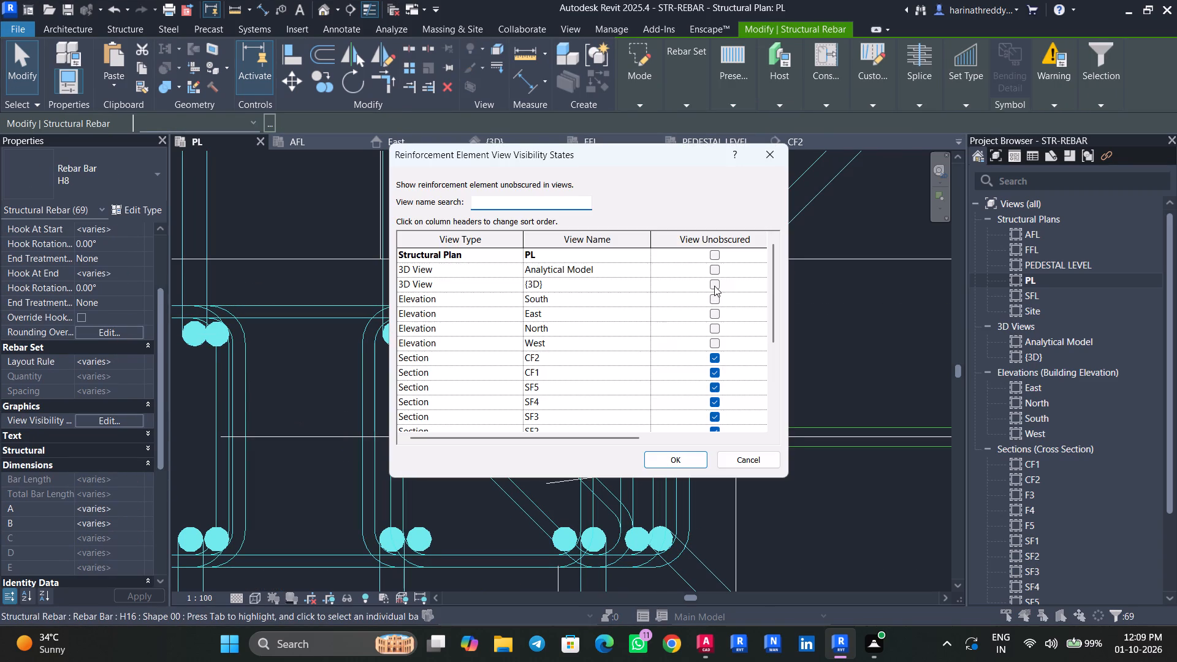
pyautogui.click(714, 286)
pyautogui.click(646, 287)
pyautogui.click(674, 462)
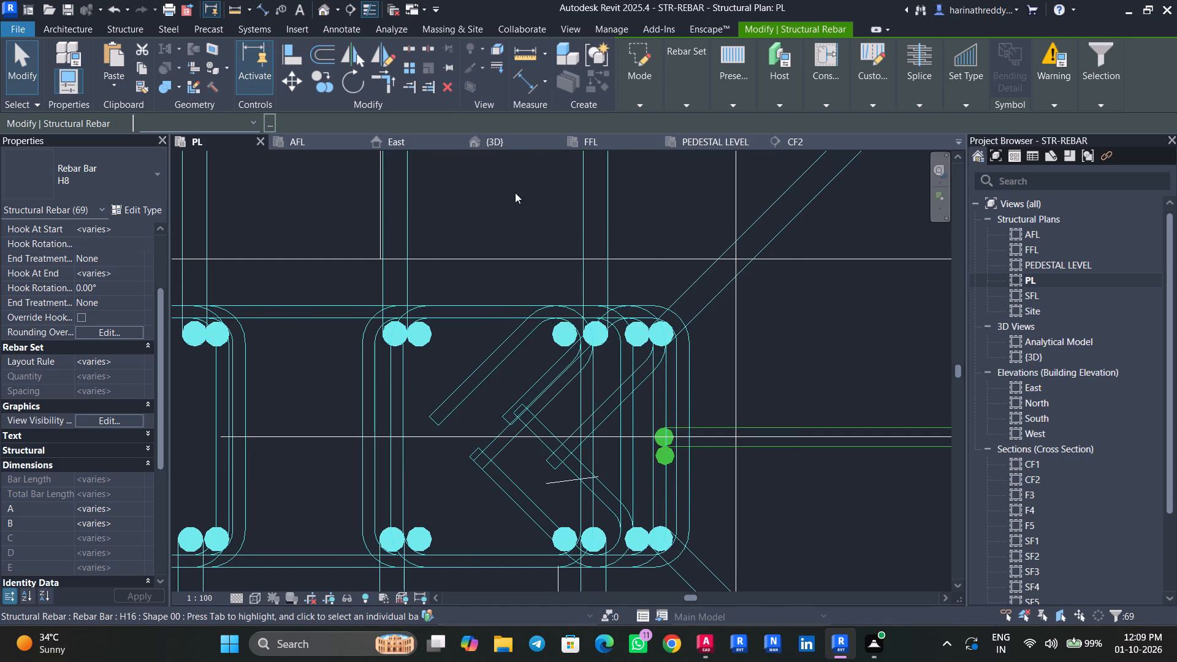
# Examine column C6's full stirrup arrangement and vertical bars in the {3D} view, around the top of the cage.
pyautogui.click(512, 140)
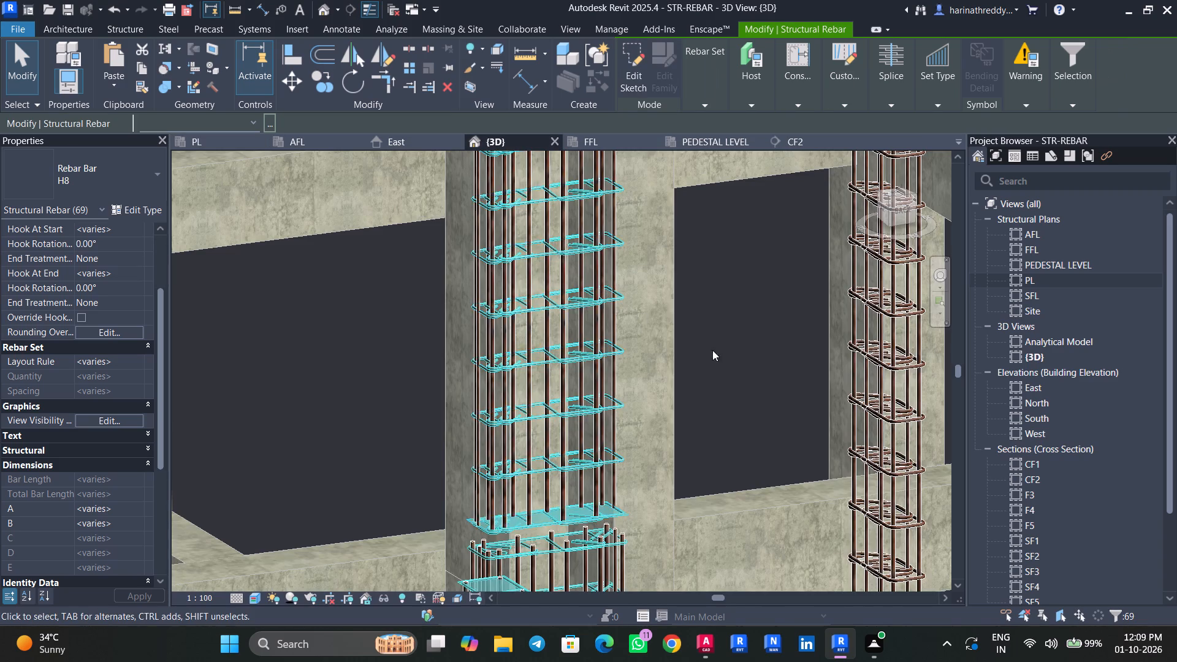
pyautogui.press('Escape')
pyautogui.press('Escape')
pyautogui.moveTo(720, 330); pyautogui.dragTo(694, 590, button='middle')
pyautogui.moveTo(736, 390); pyautogui.dragTo(741, 661, button='middle')
pyautogui.scroll(1, 739, 609)
pyautogui.scroll(6, 524, 209)
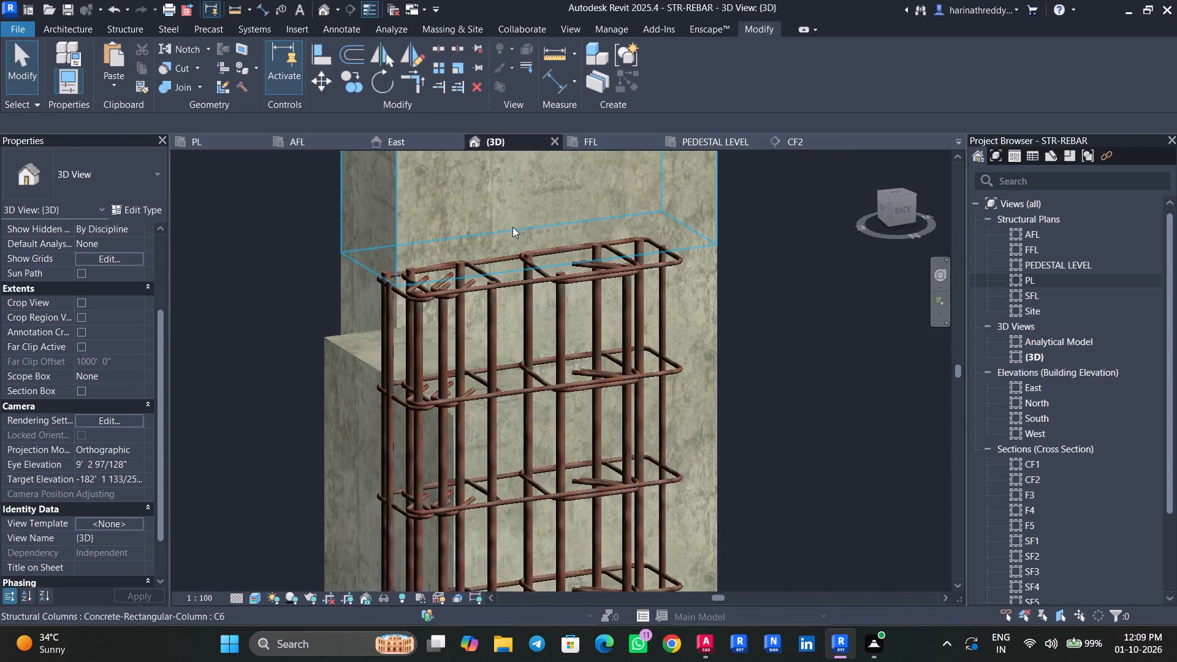
pyautogui.scroll(2, 512, 227)
pyautogui.keyDown('shift'); pyautogui.moveTo(525, 223); pyautogui.dragTo(525, 225, button='middle'); pyautogui.keyUp('shift')
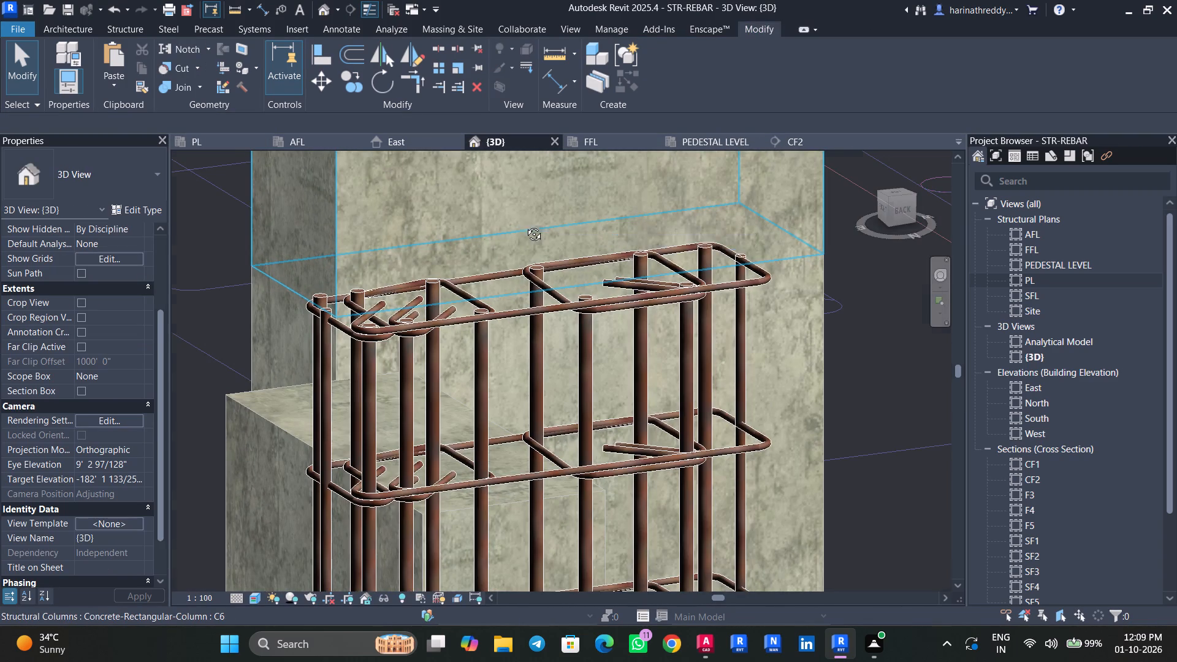
pyautogui.keyDown('shift'); pyautogui.moveTo(525, 225); pyautogui.dragTo(523, 232, button='middle'); pyautogui.keyUp('shift')
pyautogui.moveTo(543, 267); pyautogui.dragTo(470, 392, button='middle')
pyautogui.middleClick(470, 392)
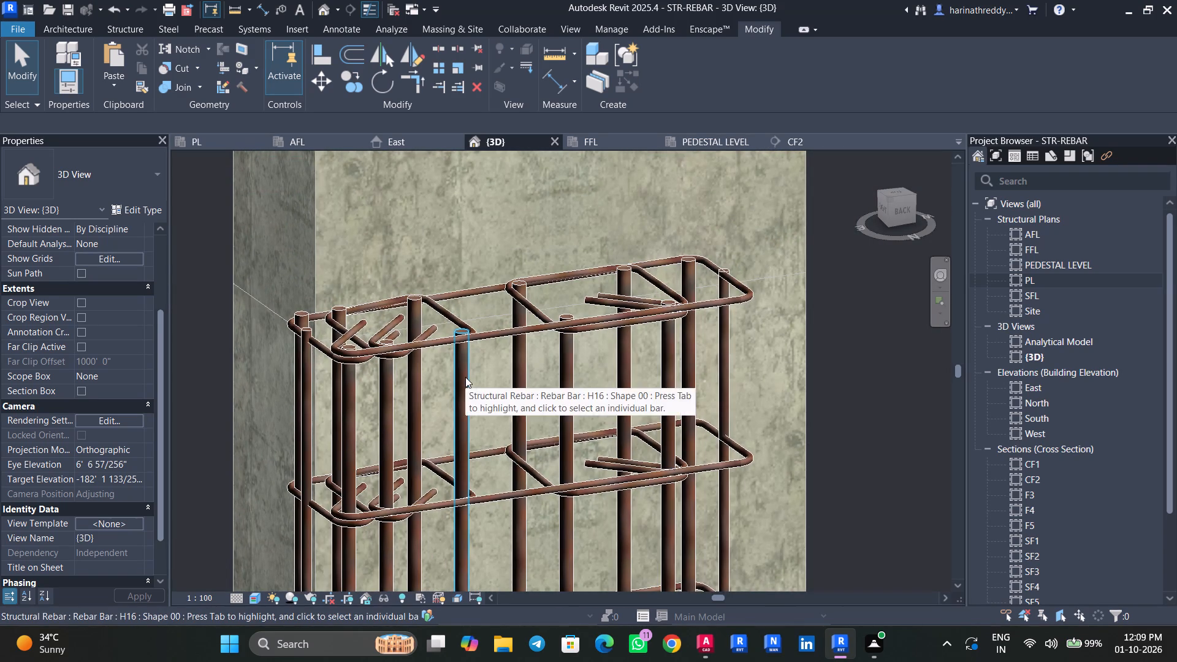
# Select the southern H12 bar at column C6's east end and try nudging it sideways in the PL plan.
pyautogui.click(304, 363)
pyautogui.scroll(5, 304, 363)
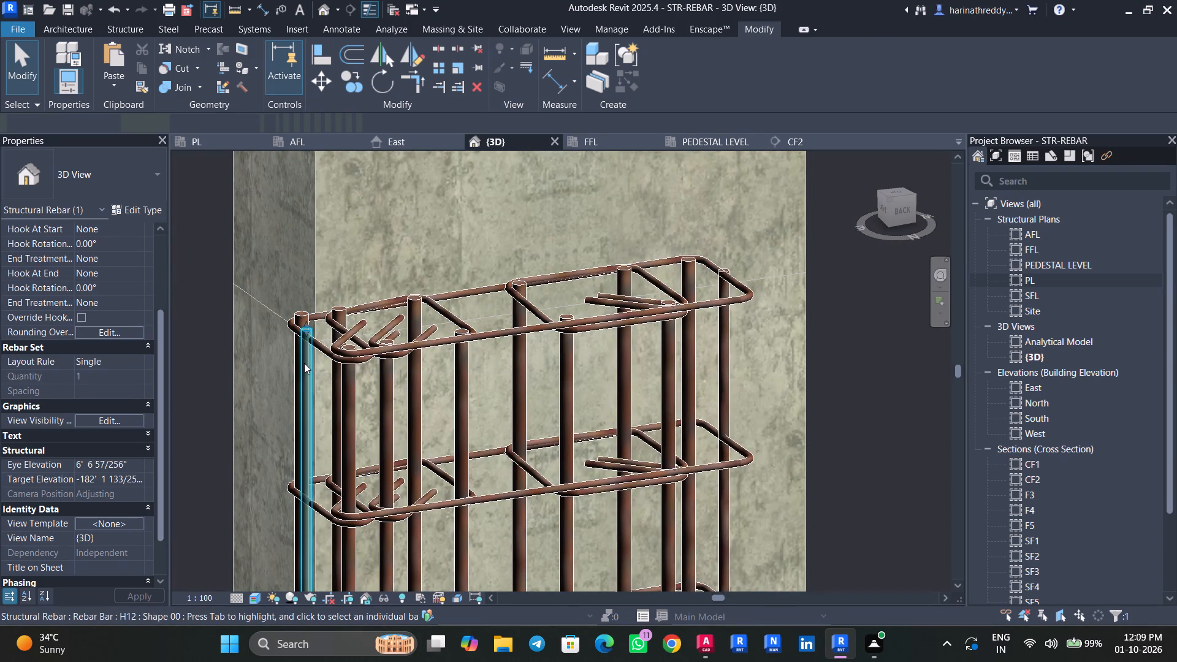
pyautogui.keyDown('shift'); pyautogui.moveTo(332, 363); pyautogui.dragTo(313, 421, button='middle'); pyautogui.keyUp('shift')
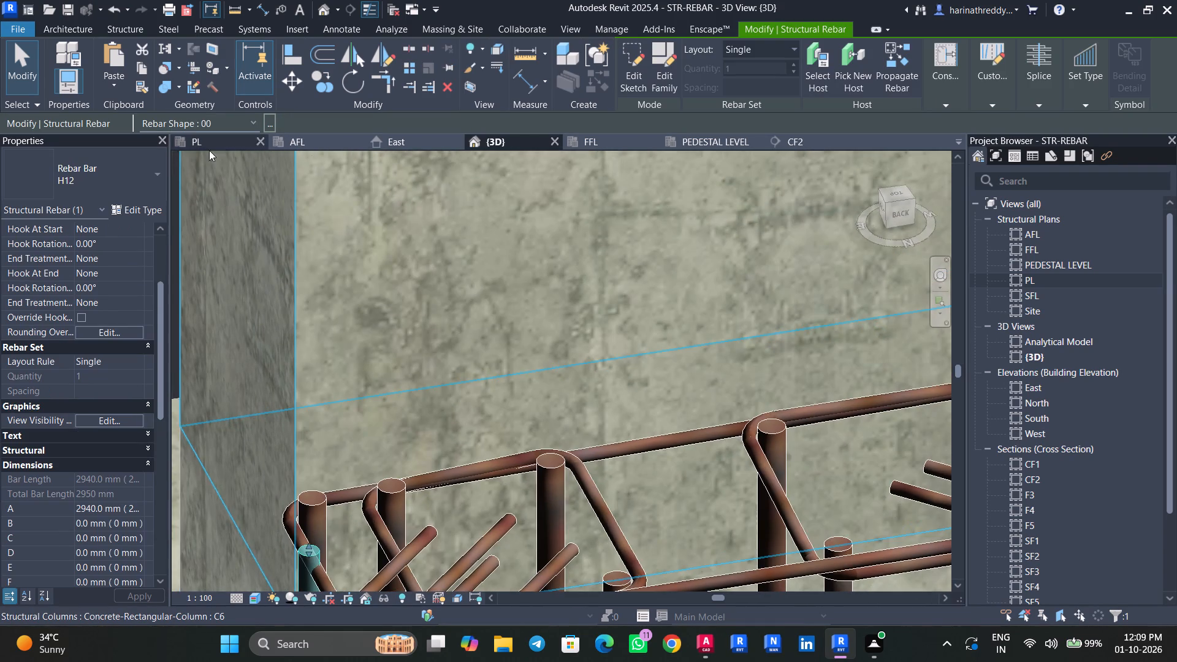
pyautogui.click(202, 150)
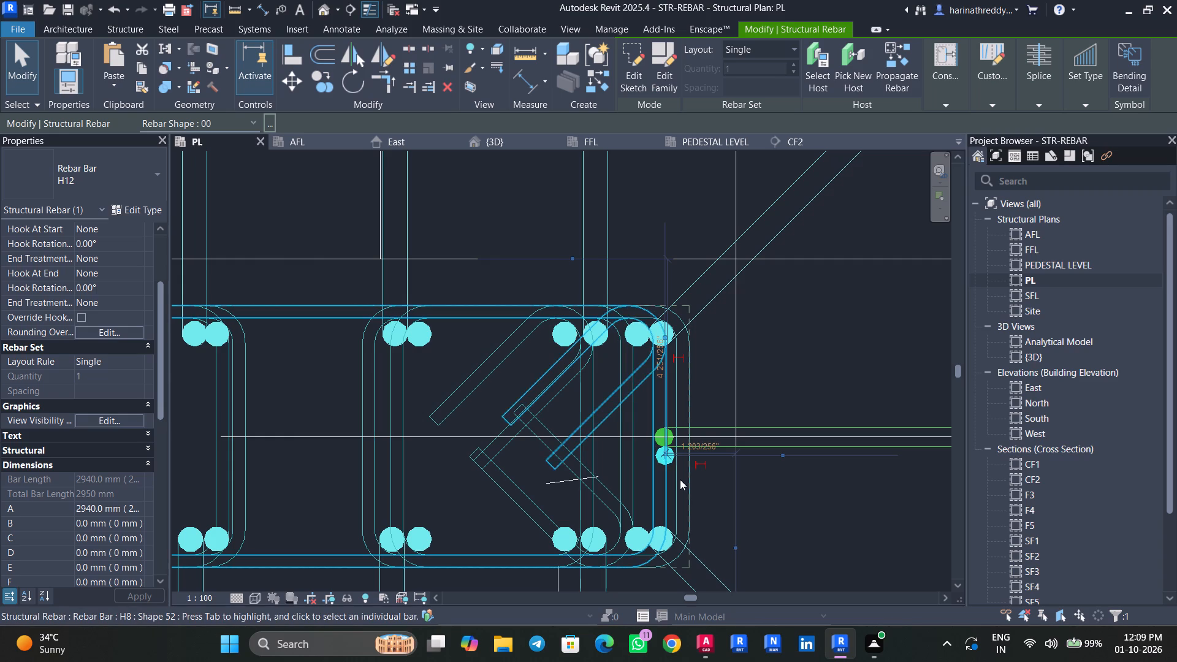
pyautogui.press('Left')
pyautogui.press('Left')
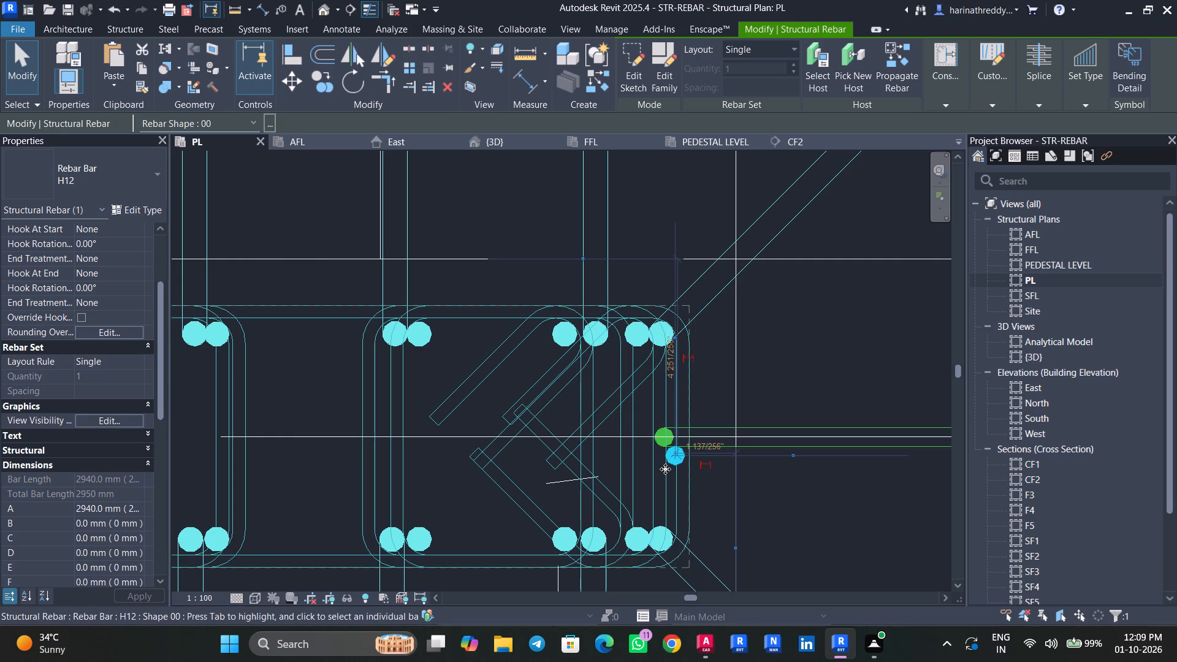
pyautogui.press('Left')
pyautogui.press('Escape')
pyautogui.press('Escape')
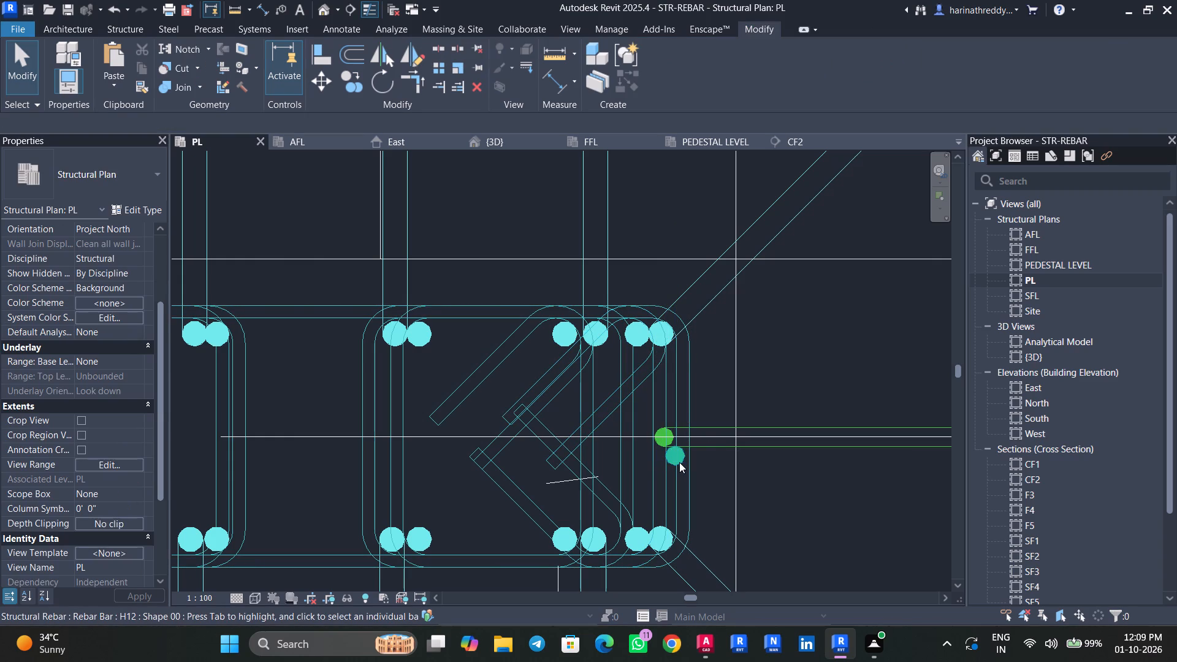
# Move the southern H12 bar at column C6's east end to sit beside the other H12 bar, on its west side.
pyautogui.click(679, 462)
pyautogui.scroll(8, 673, 459)
pyautogui.moveTo(672, 455); pyautogui.dragTo(598, 452)
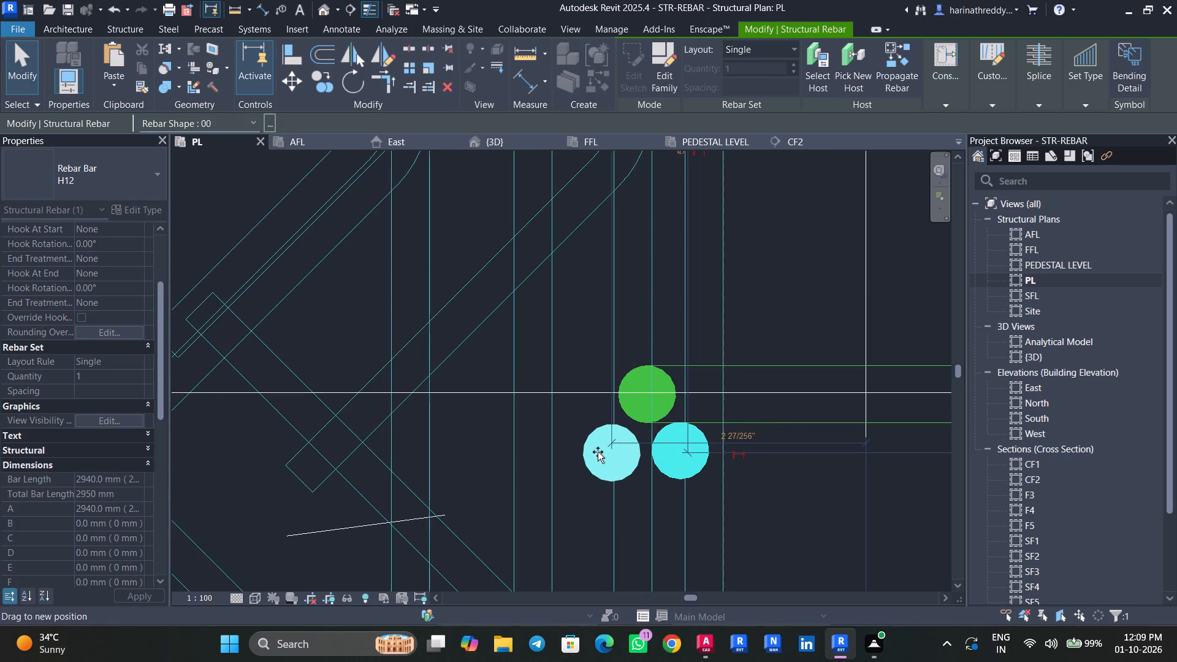
pyautogui.moveTo(598, 452); pyautogui.dragTo(577, 404)
pyautogui.scroll(-10, 582, 454)
pyautogui.moveTo(564, 458); pyautogui.dragTo(809, 466, button='middle')
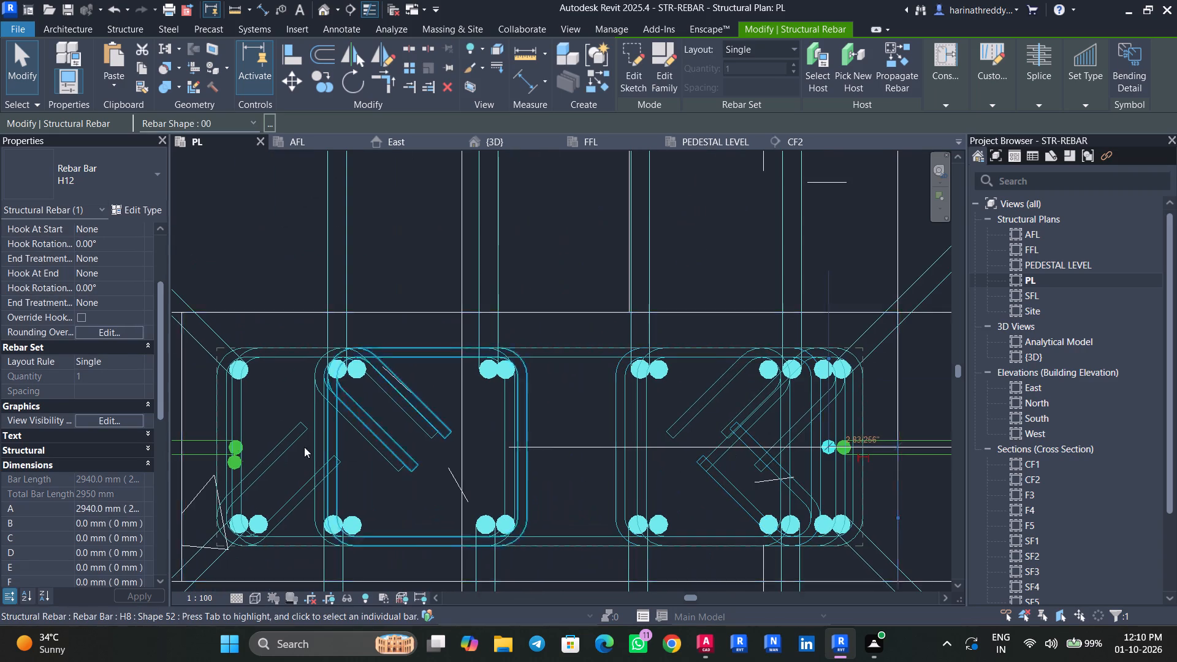
pyautogui.press('Escape')
pyautogui.press('Escape')
# Move the southern H12 bar at column C6's west end to sit beside the other H12 bar, on its east side.
pyautogui.click(237, 460)
pyautogui.scroll(9, 232, 463)
pyautogui.press('Escape')
pyautogui.click(244, 470)
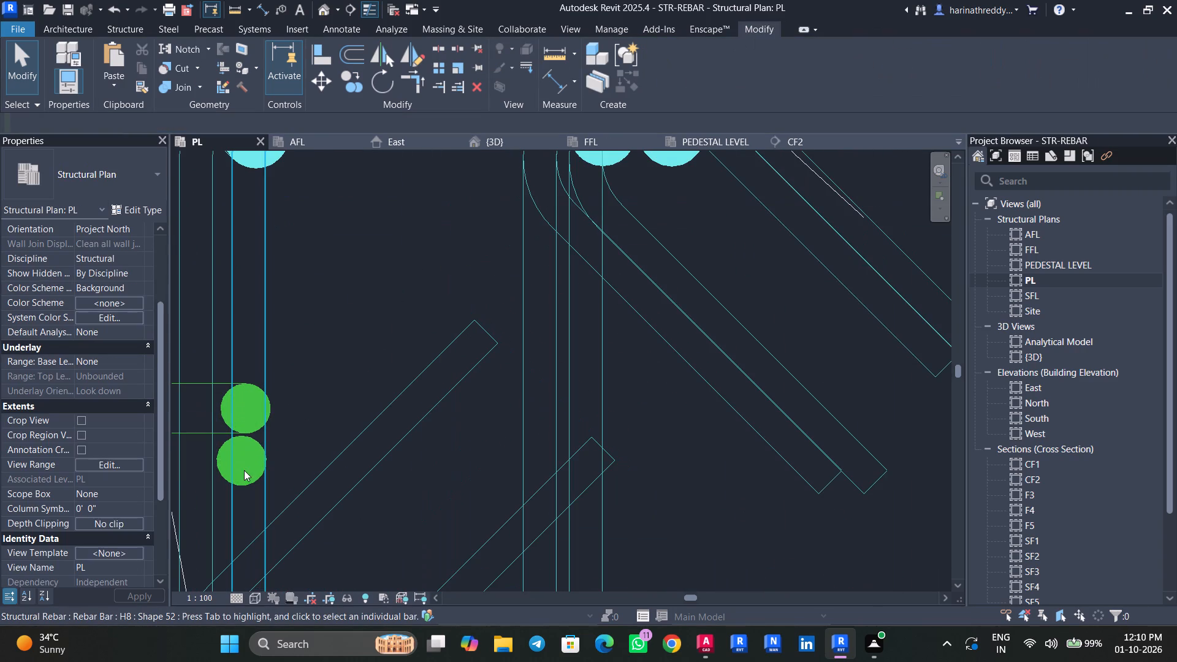
pyautogui.press('Escape')
pyautogui.press('Tab')
pyautogui.click(247, 481)
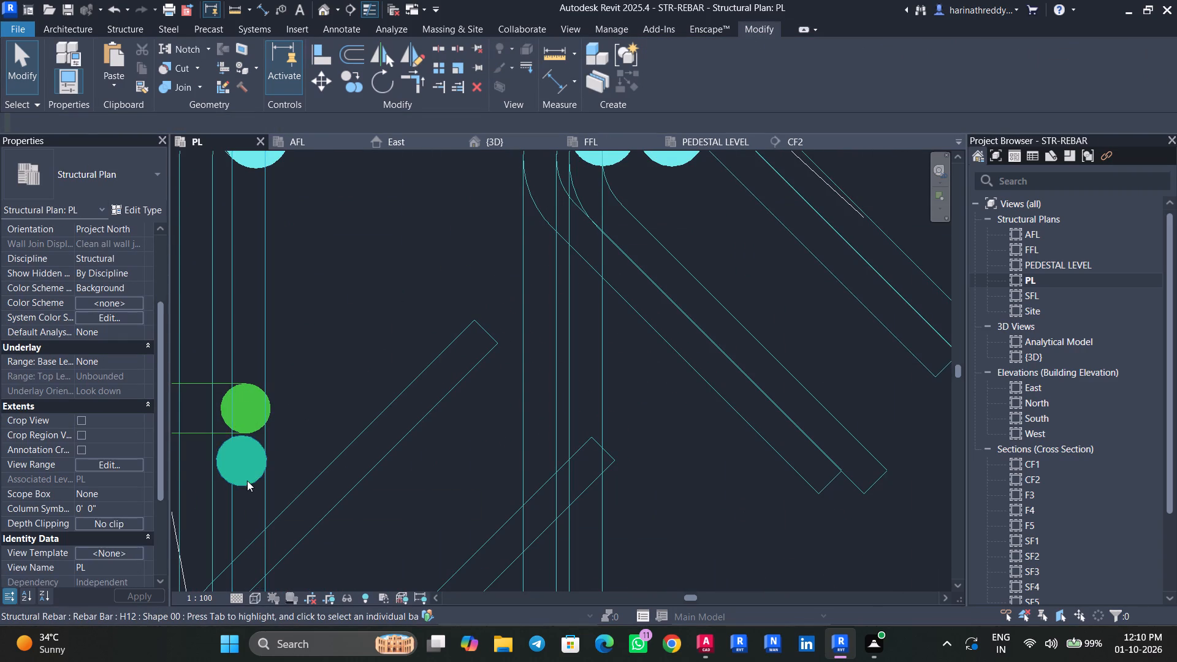
pyautogui.moveTo(243, 466); pyautogui.dragTo(288, 428)
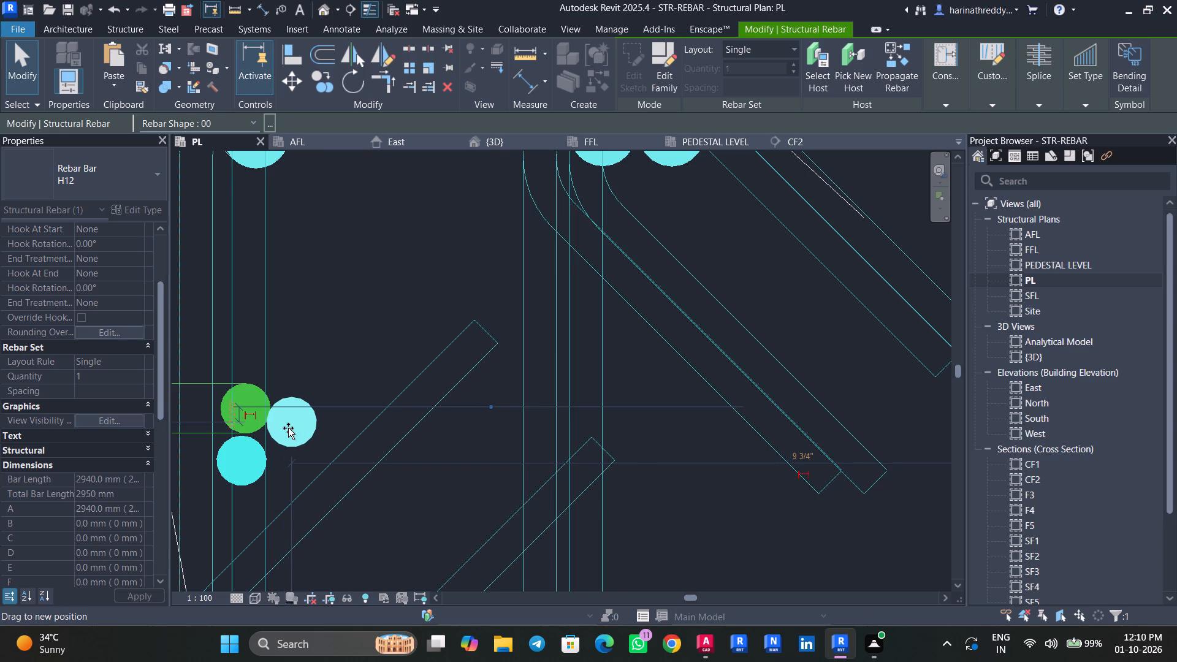
pyautogui.moveTo(288, 428); pyautogui.dragTo(298, 418)
pyautogui.press('Escape')
pyautogui.press('Escape')
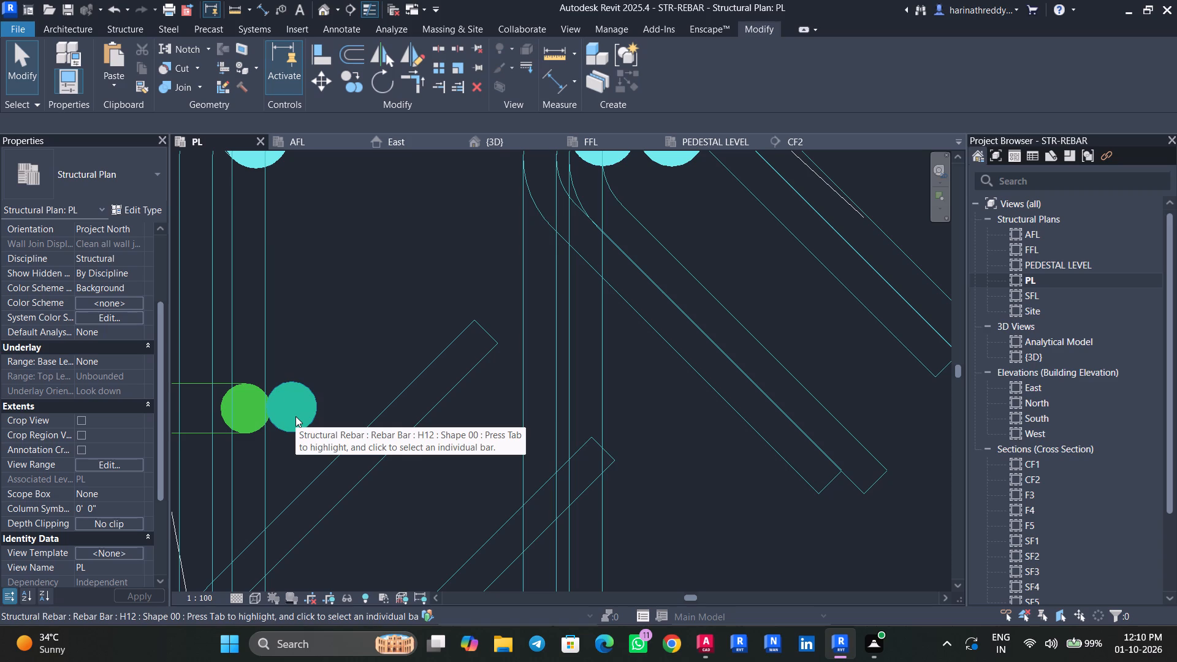
# Save the project.
pyautogui.scroll(-9, 319, 362)
pyautogui.scroll(-3, 437, 428)
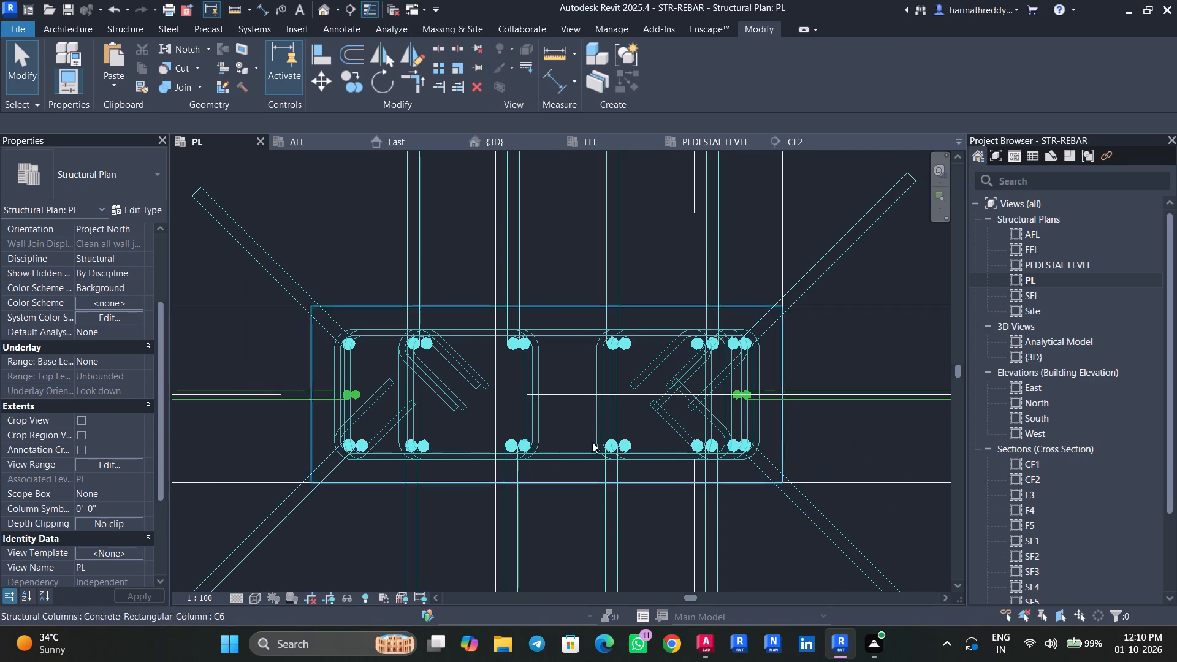
pyautogui.middleClick(869, 277)
pyautogui.doubleClick(869, 277)
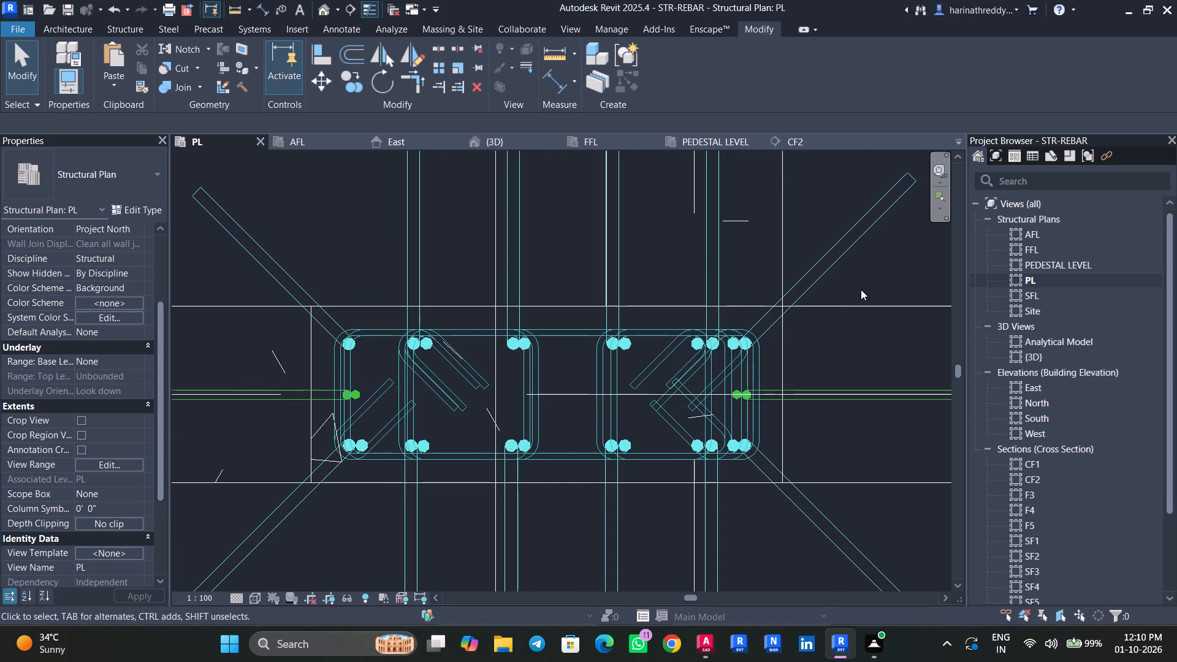
pyautogui.hotkey('ctrl', 's')
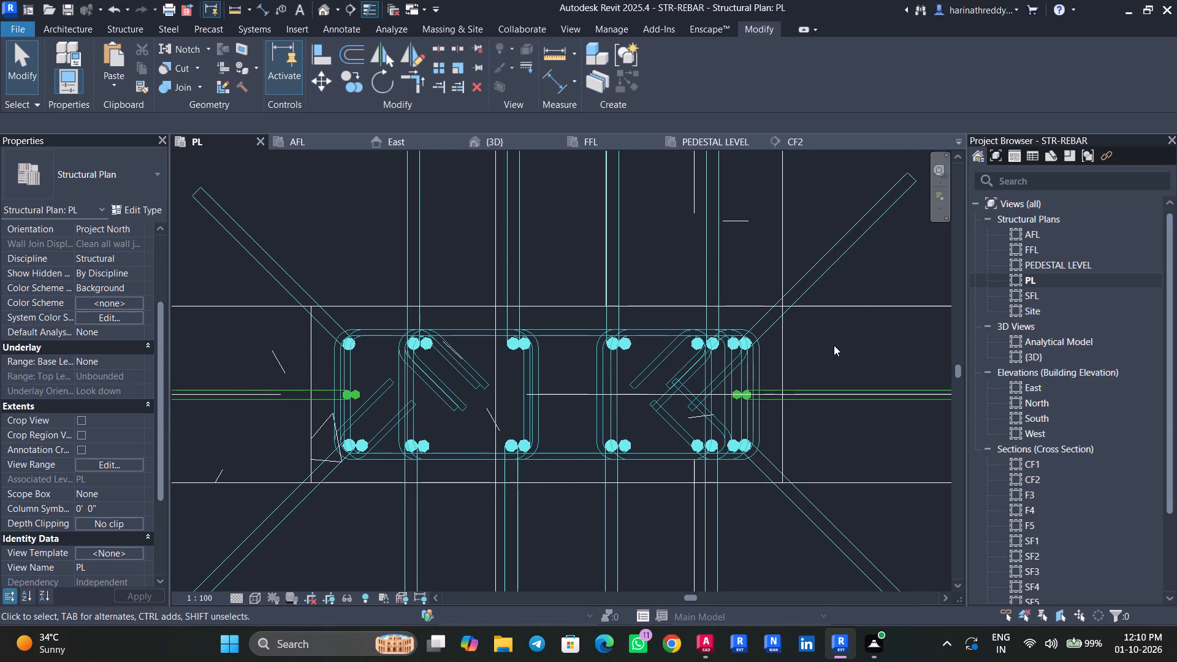
# Examine column C6's bars and stirrups in the PL plan and the 3D view, focusing on the northwest corner.
pyautogui.press('Escape')
pyautogui.press('Escape')
pyautogui.press('Escape')
pyautogui.press('Escape')
pyautogui.scroll(-8, 828, 443)
pyautogui.moveTo(865, 498); pyautogui.dragTo(796, 474, button='middle')
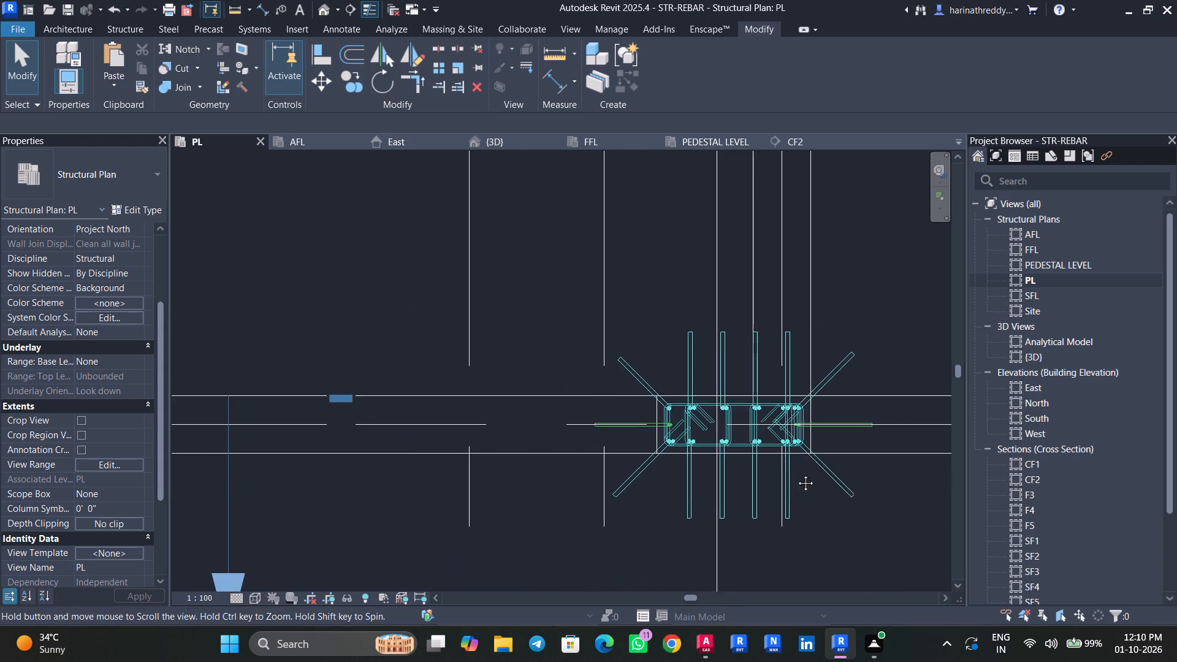
pyautogui.moveTo(796, 474); pyautogui.dragTo(629, 465, button='middle')
pyautogui.scroll(-3, 731, 460)
pyautogui.moveTo(729, 461); pyautogui.dragTo(661, 449, button='middle')
pyautogui.moveTo(655, 465); pyautogui.dragTo(677, 434, button='middle')
pyautogui.scroll(2, 539, 354)
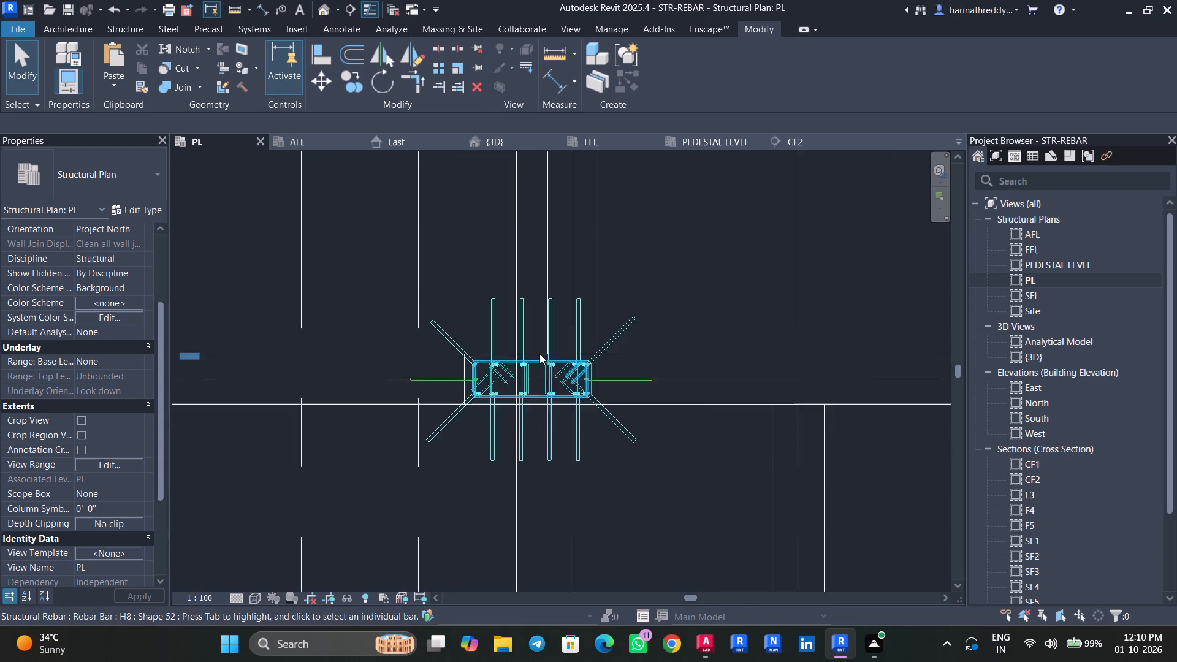
pyautogui.scroll(6, 539, 354)
pyautogui.scroll(4, 721, 431)
pyautogui.click(509, 146)
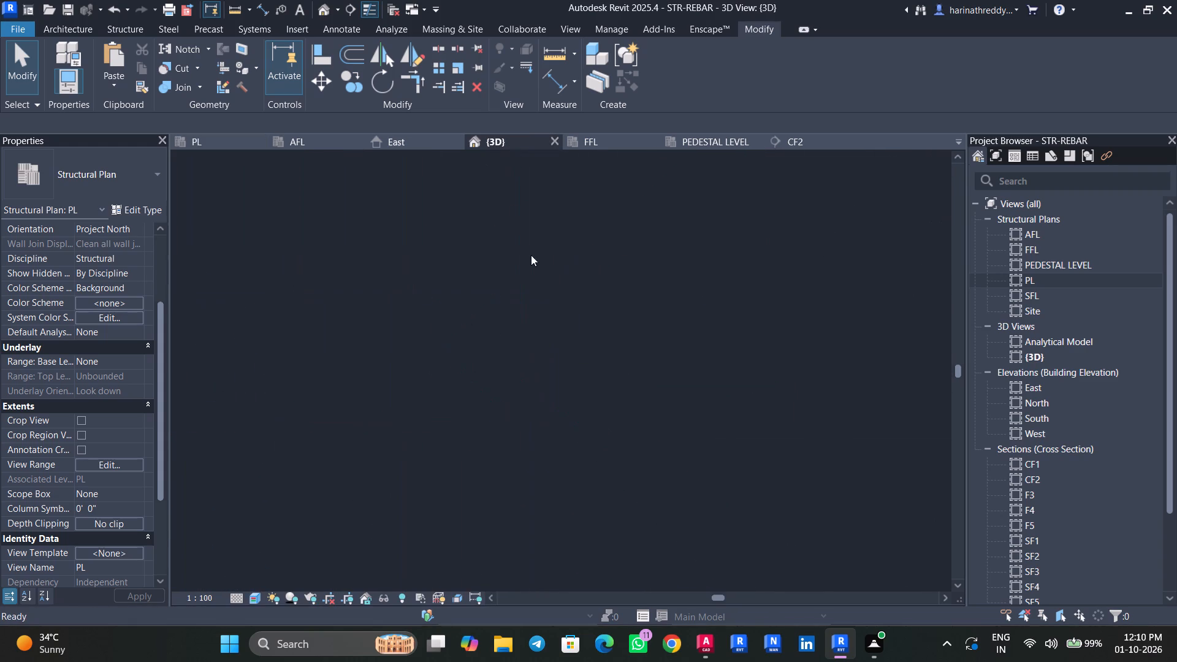
pyautogui.scroll(-10, 527, 325)
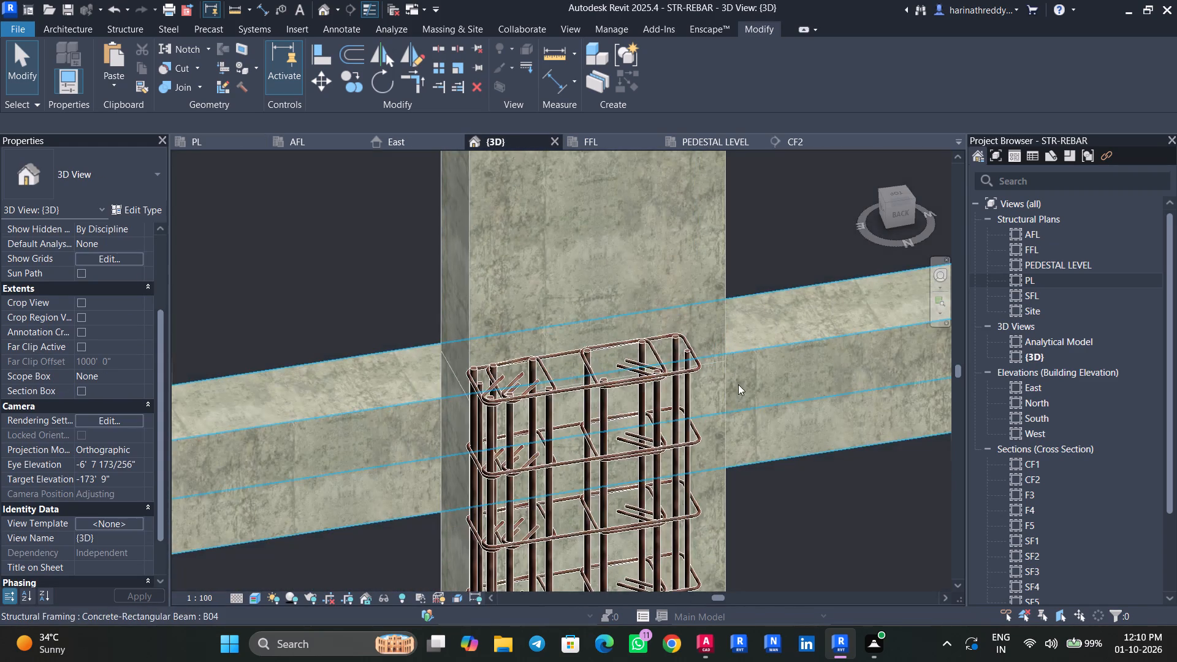
pyautogui.keyDown('shift'); pyautogui.moveTo(739, 387); pyautogui.dragTo(726, 444, button='middle'); pyautogui.keyUp('shift')
pyautogui.scroll(5, 684, 470)
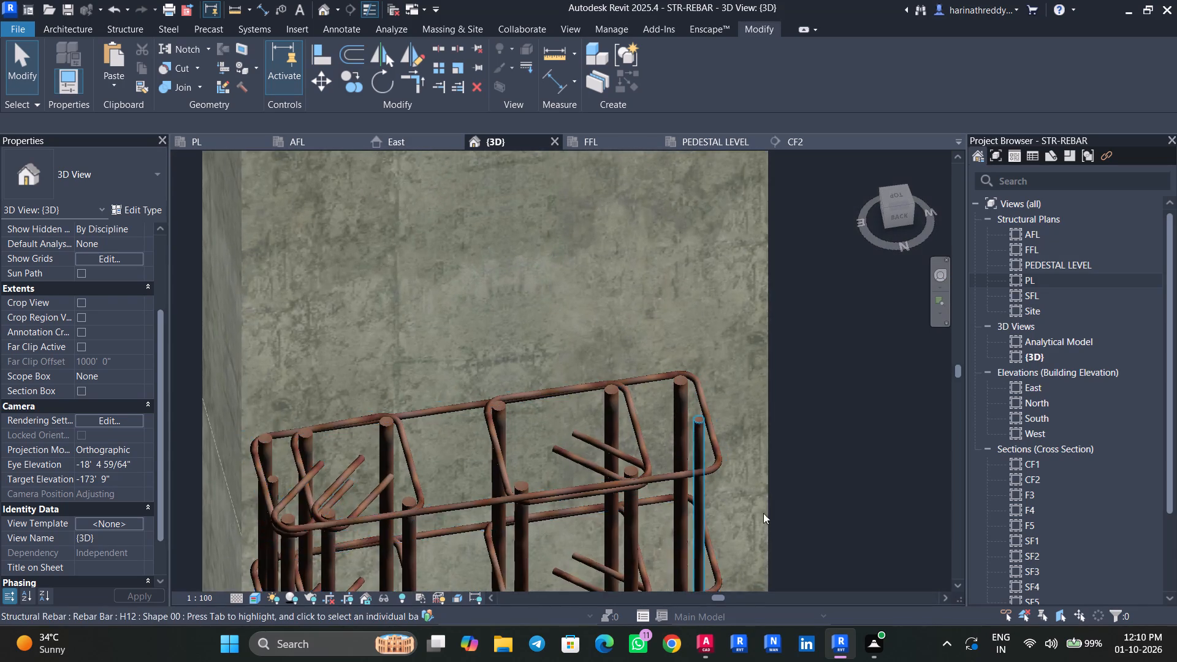
pyautogui.scroll(1, 763, 513)
pyautogui.moveTo(763, 513); pyautogui.dragTo(684, 389, button='middle')
pyautogui.keyDown('shift'); pyautogui.moveTo(684, 390); pyautogui.dragTo(681, 459, button='middle'); pyautogui.keyUp('shift')
pyautogui.moveTo(685, 471); pyautogui.dragTo(697, 208, button='middle')
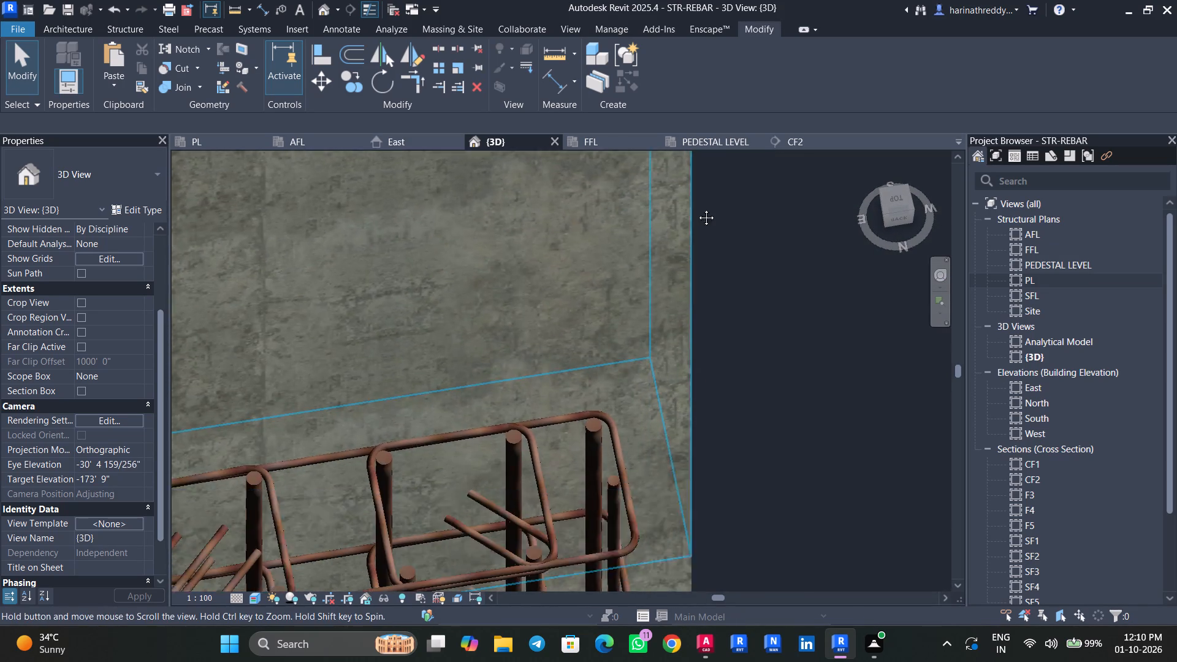
pyautogui.moveTo(697, 208); pyautogui.dragTo(703, 177, button='middle')
pyautogui.keyDown('shift'); pyautogui.moveTo(735, 327); pyautogui.dragTo(731, 360, button='middle'); pyautogui.keyUp('shift')
pyautogui.moveTo(723, 384); pyautogui.dragTo(722, 177, button='middle')
pyautogui.scroll(5, 537, 333)
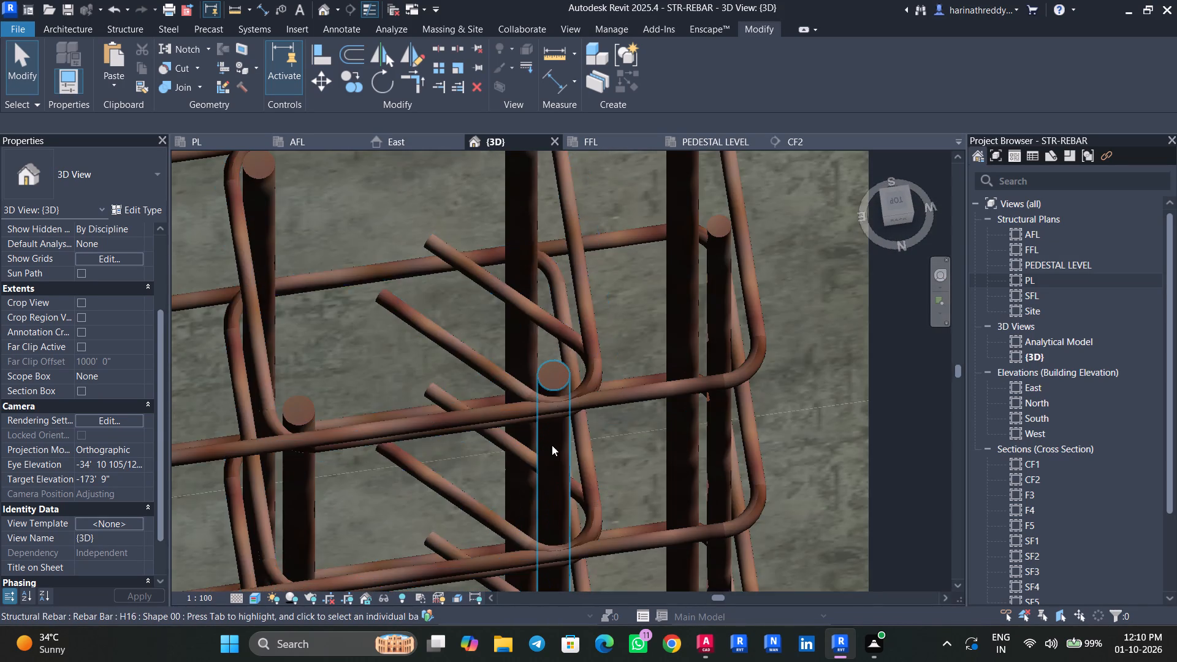
# Compare the positions of column C6's northern H16 bars between the 3D view and the PL plan.
pyautogui.click(558, 455)
pyautogui.scroll(-1, 557, 452)
pyautogui.scroll(1, 557, 452)
pyautogui.scroll(-10, 557, 452)
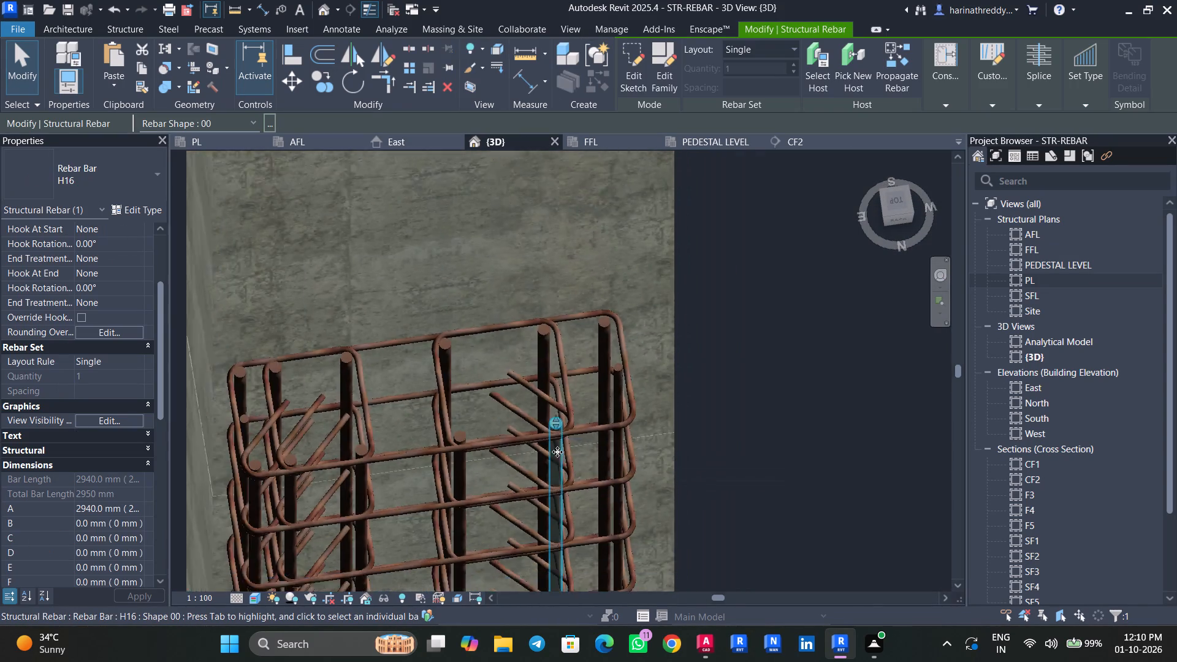
pyautogui.keyDown('shift'); pyautogui.moveTo(619, 447); pyautogui.dragTo(624, 496, button='middle'); pyautogui.keyUp('shift')
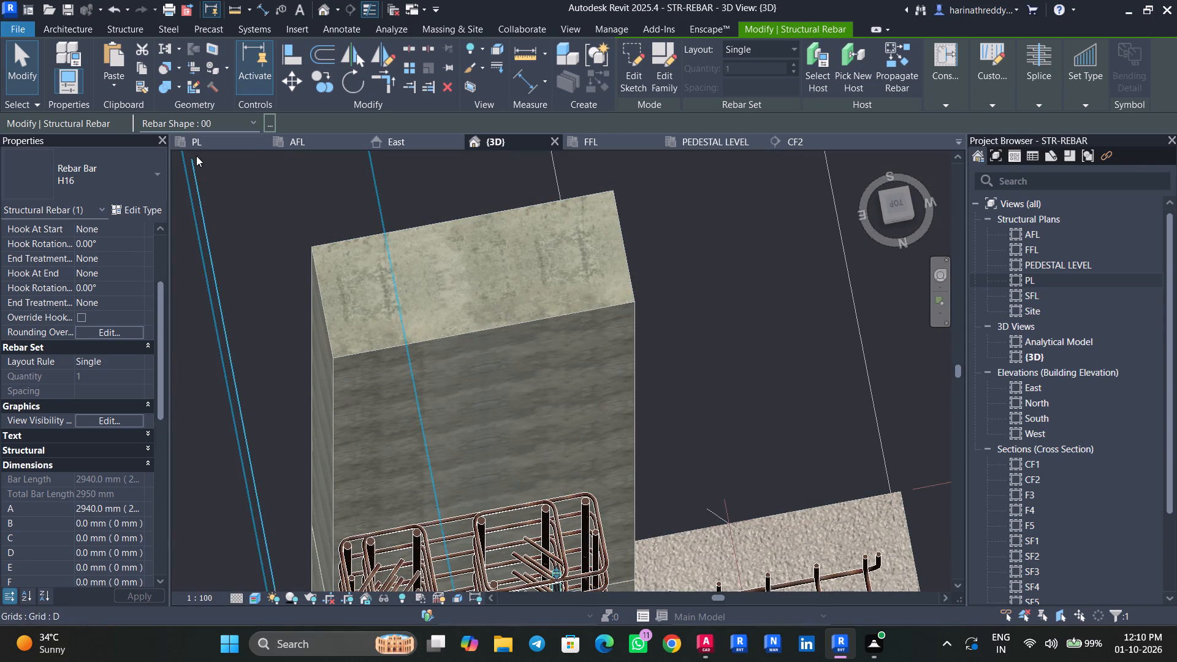
pyautogui.click(204, 142)
pyautogui.scroll(5, 498, 415)
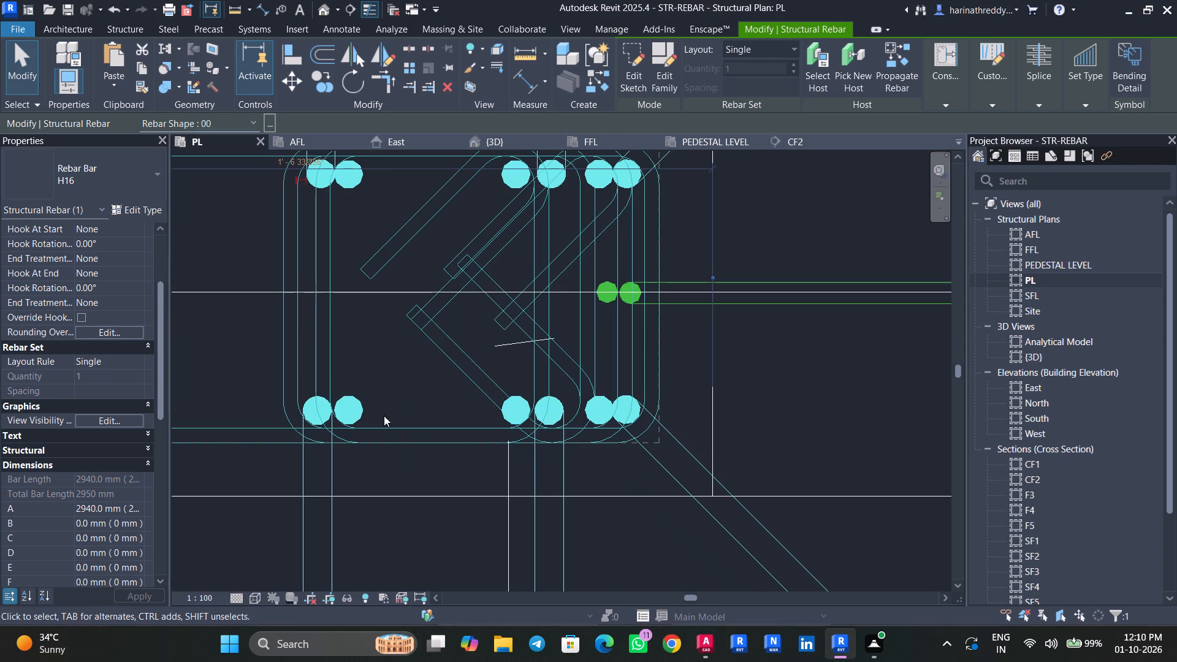
pyautogui.press('Escape')
pyautogui.press('Escape')
pyautogui.click(364, 406)
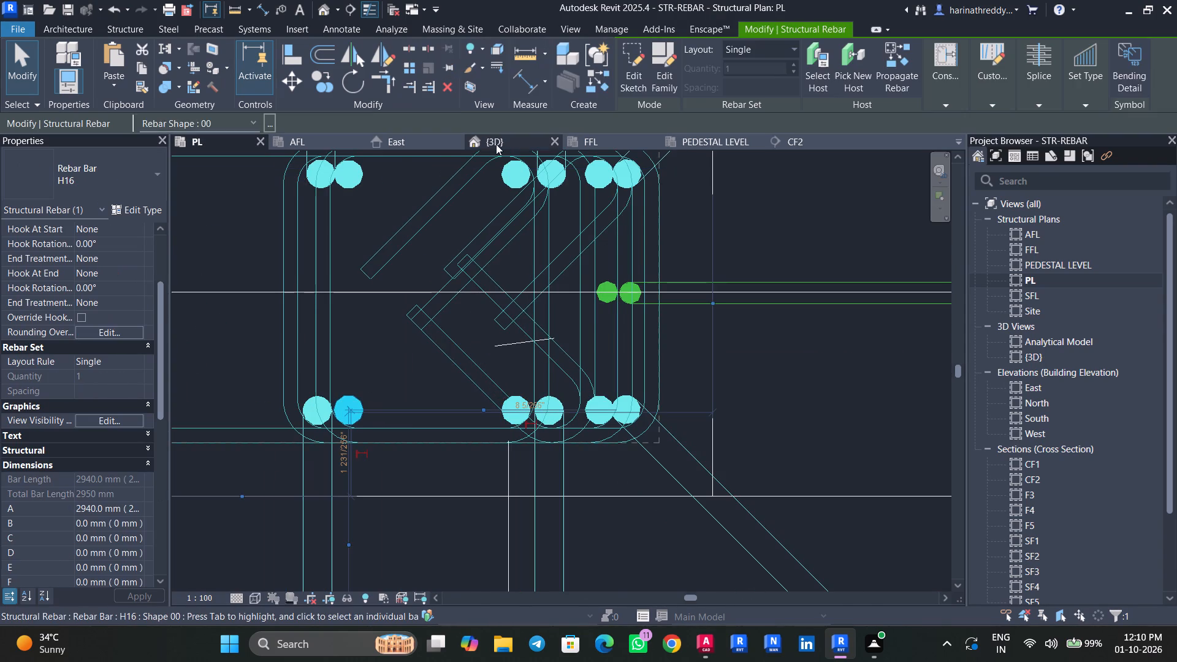
pyautogui.click(496, 144)
pyautogui.moveTo(684, 369); pyautogui.dragTo(657, 222, button='middle')
pyautogui.press('Escape')
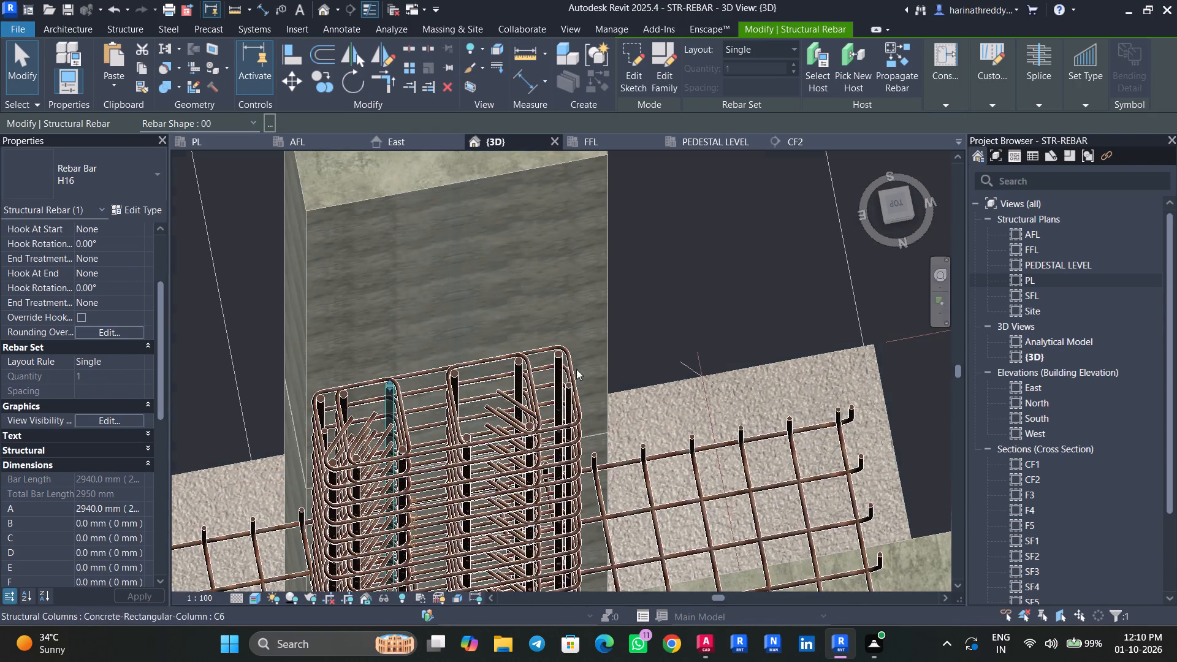
pyautogui.press('Escape')
pyautogui.scroll(6, 509, 444)
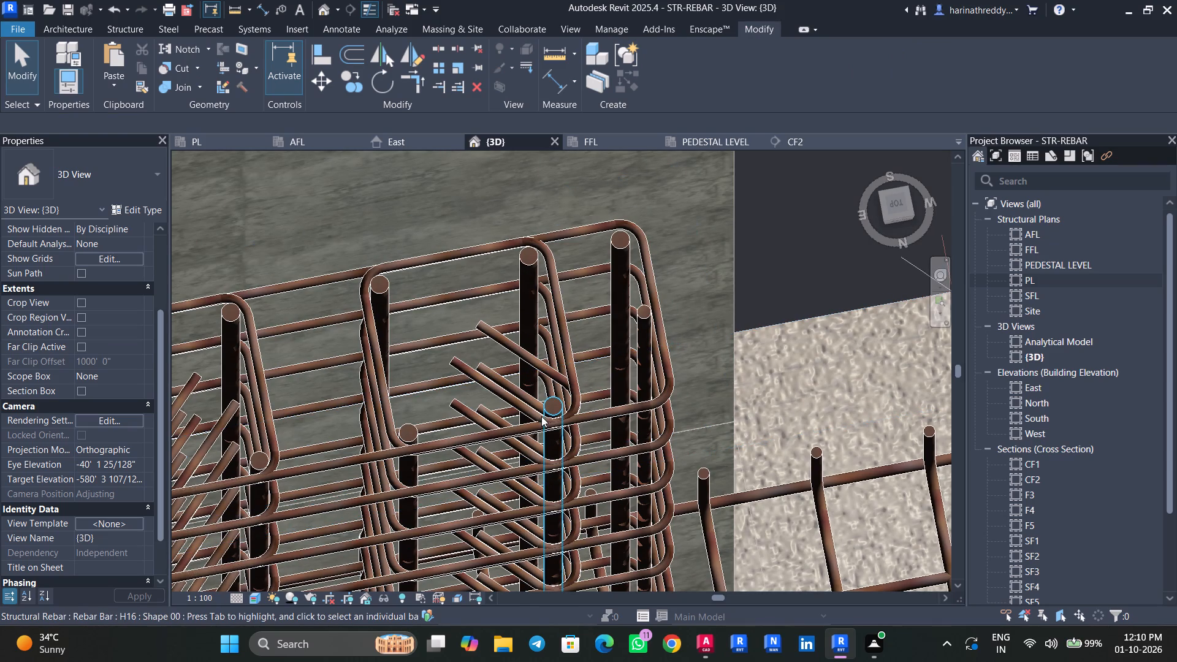
# Move the second H16 bar on column C6's north face in the PL plan to the east side of the northwest corner bar.
pyautogui.click(550, 401)
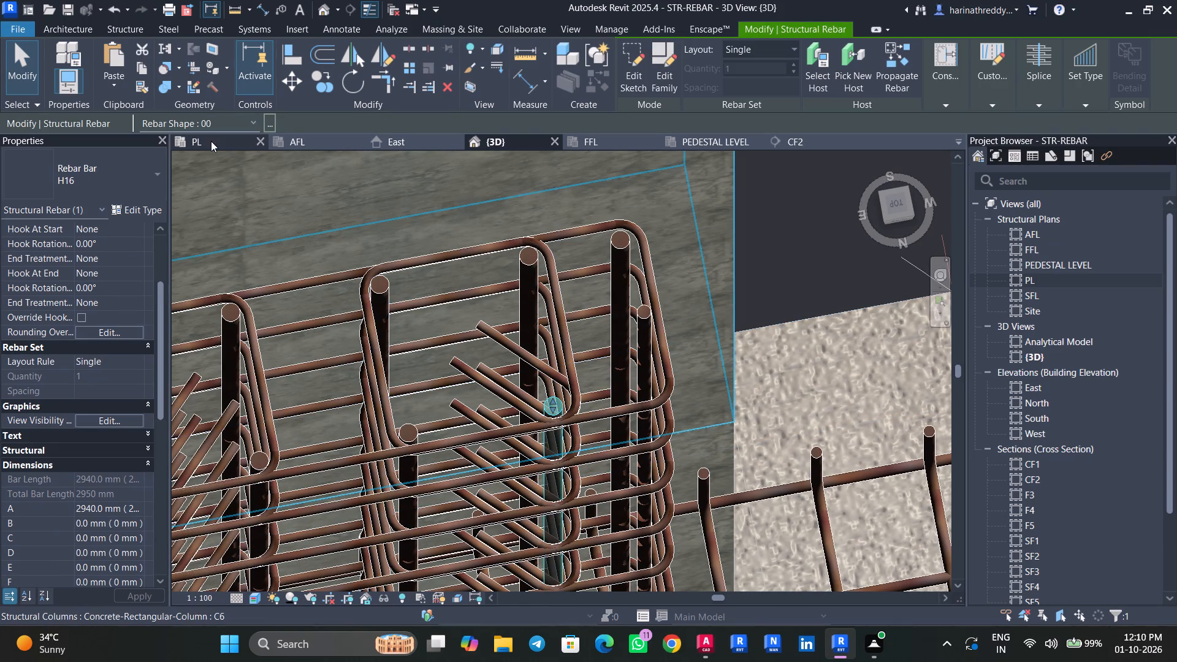
pyautogui.click(211, 141)
pyautogui.scroll(-8, 419, 370)
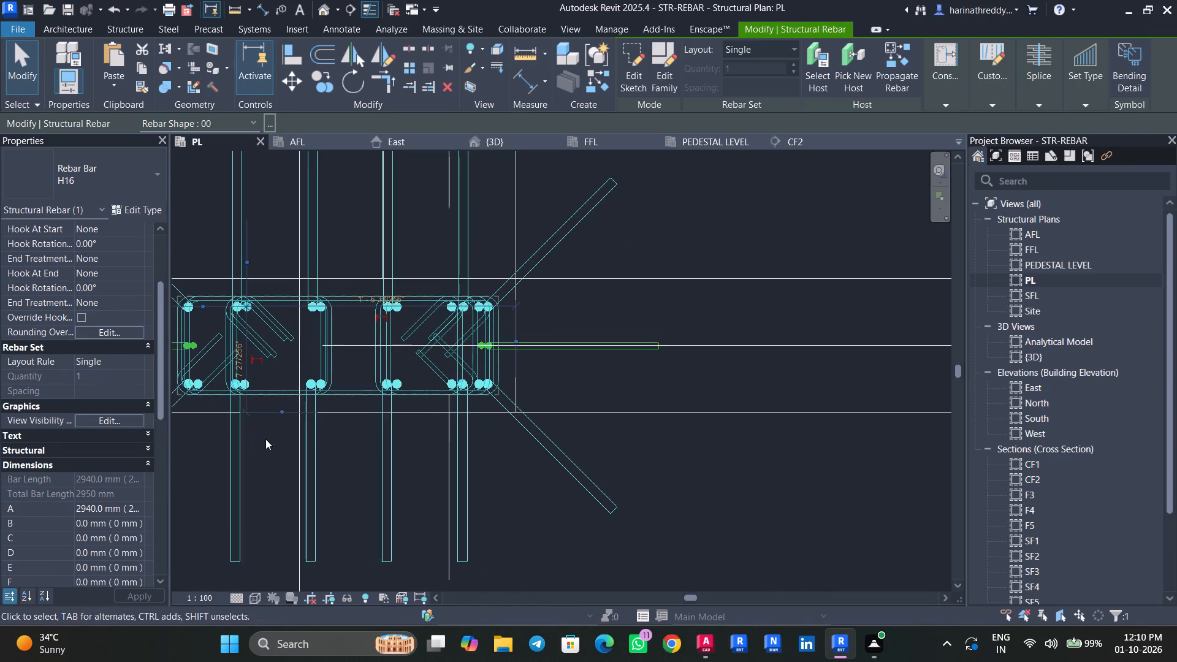
pyautogui.moveTo(268, 437); pyautogui.dragTo(435, 481, button='middle')
pyautogui.scroll(7, 360, 352)
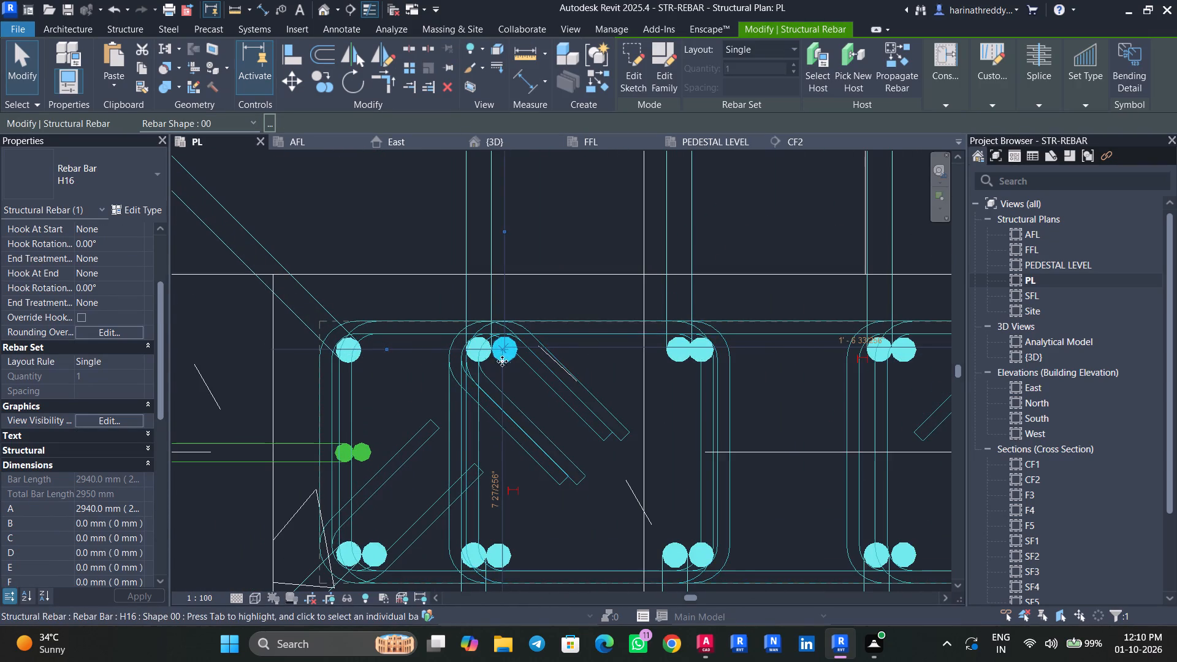
pyautogui.scroll(3, 495, 358)
pyautogui.moveTo(509, 349); pyautogui.dragTo(330, 341)
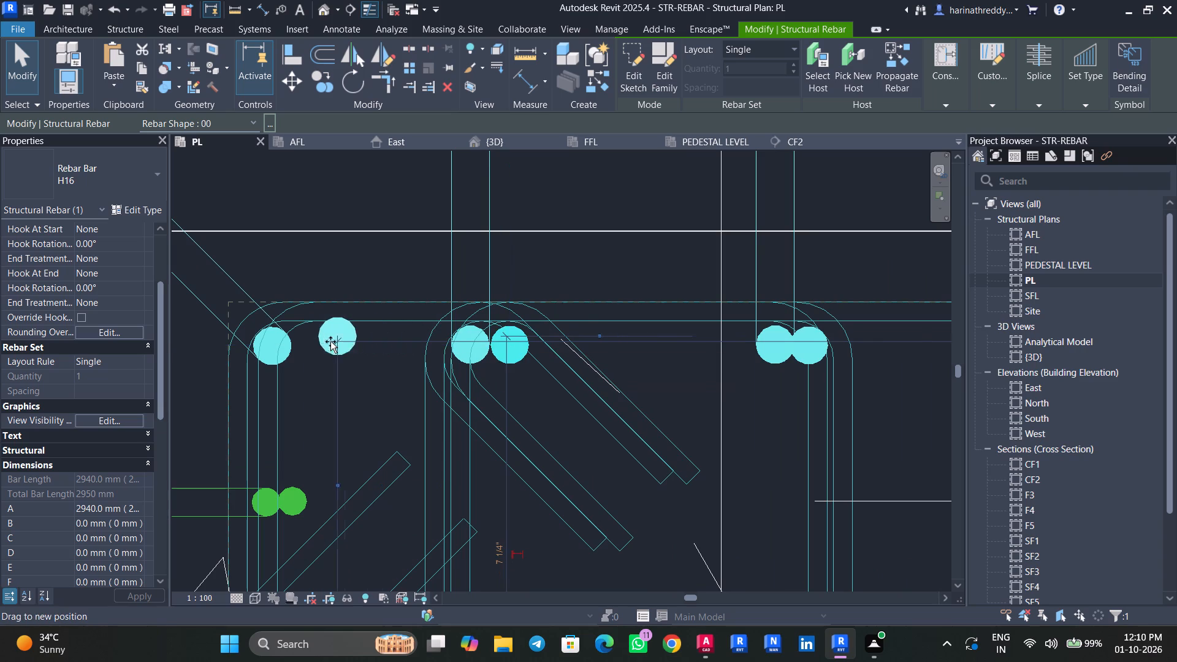
pyautogui.moveTo(330, 341); pyautogui.dragTo(305, 349)
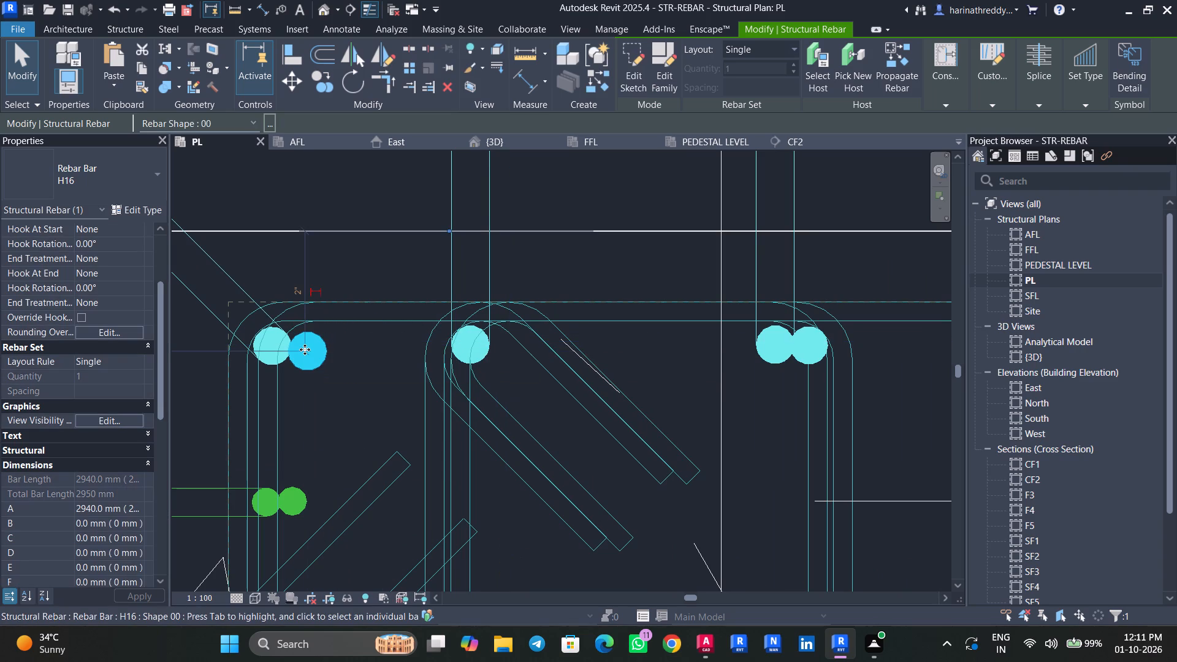
# Nudge the relocated H16 bar westward in the 3D view, toward the northwest corner of column C6's outer H8 stirrup.
pyautogui.click(491, 137)
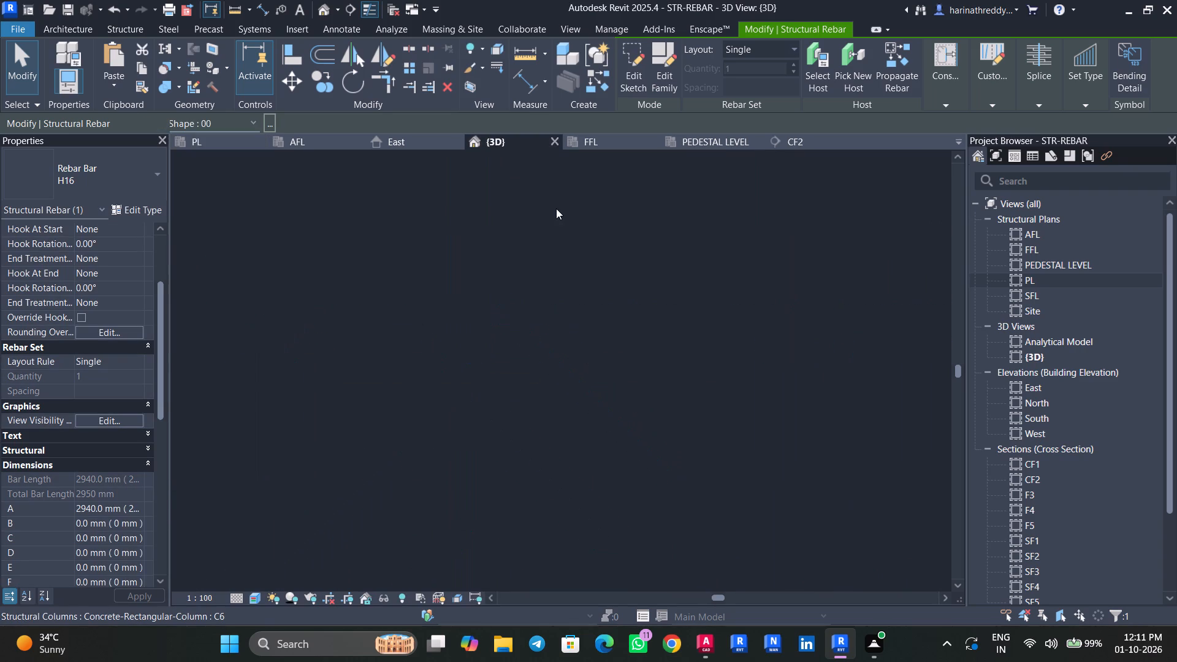
pyautogui.press('Escape')
pyautogui.press('Escape')
pyautogui.scroll(6, 656, 385)
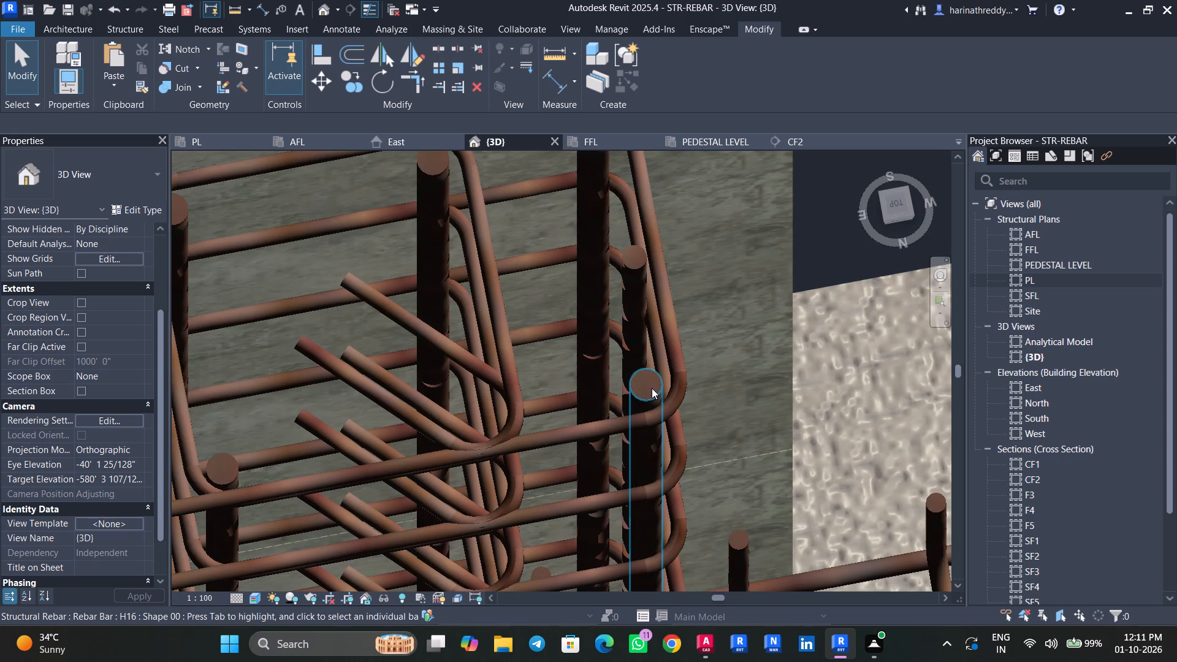
pyautogui.click(647, 385)
pyautogui.scroll(4, 649, 390)
pyautogui.press('Right')
pyautogui.press('Right')
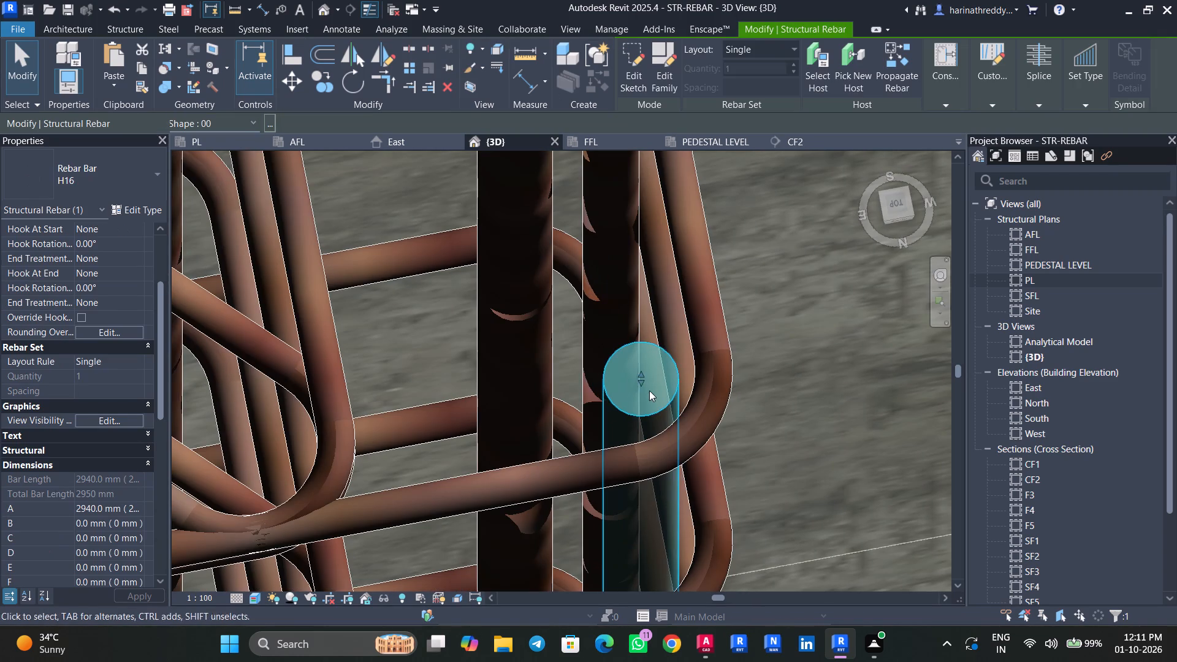
pyautogui.press('Right')
pyautogui.press('Right')
pyautogui.press('Right')
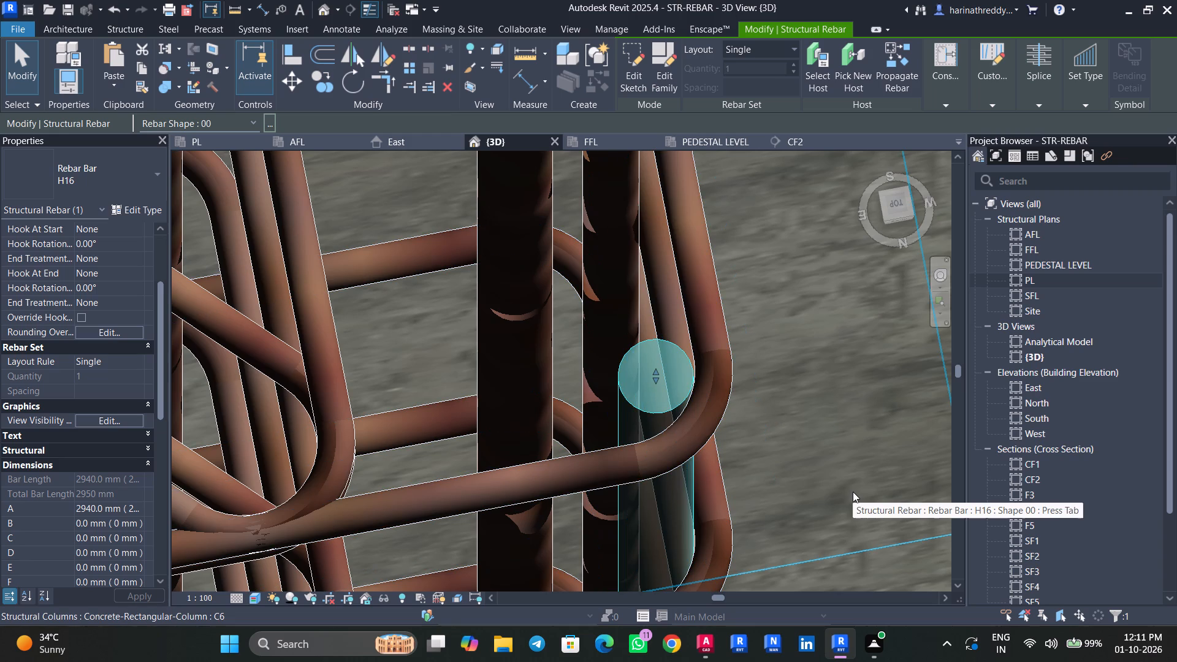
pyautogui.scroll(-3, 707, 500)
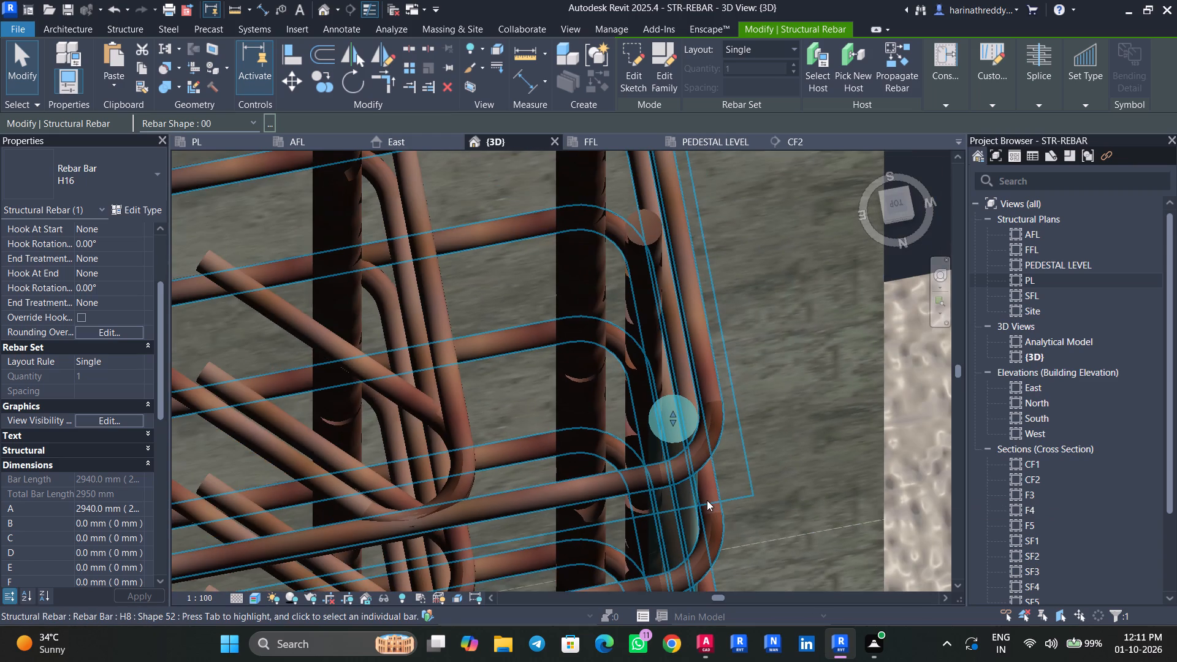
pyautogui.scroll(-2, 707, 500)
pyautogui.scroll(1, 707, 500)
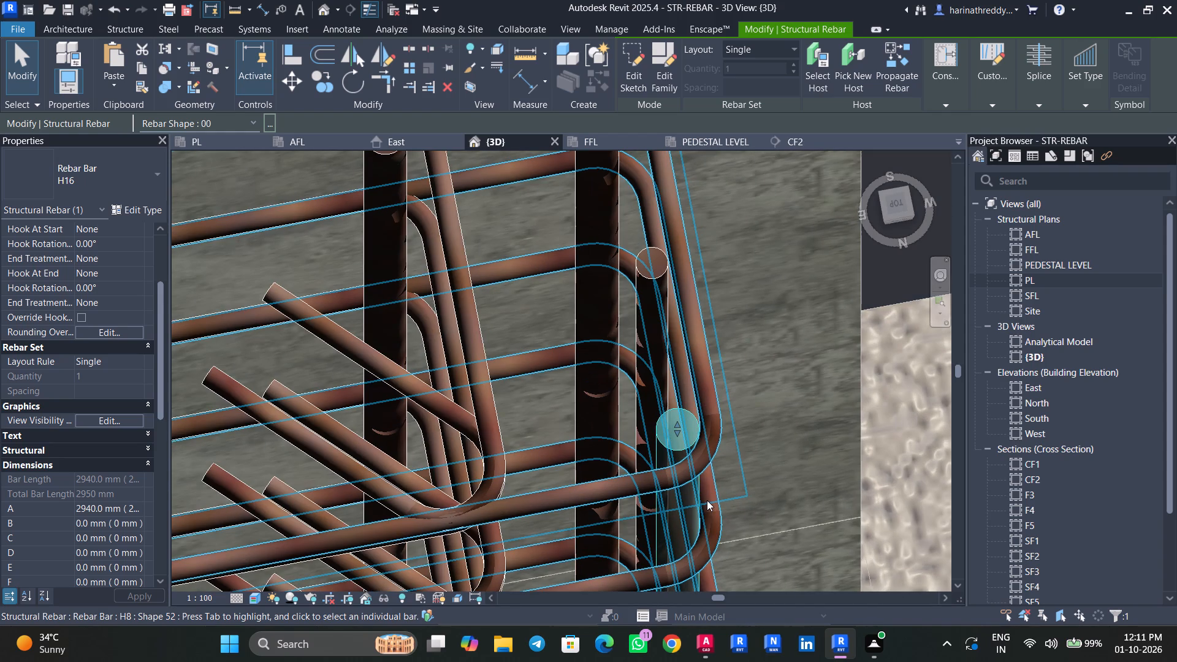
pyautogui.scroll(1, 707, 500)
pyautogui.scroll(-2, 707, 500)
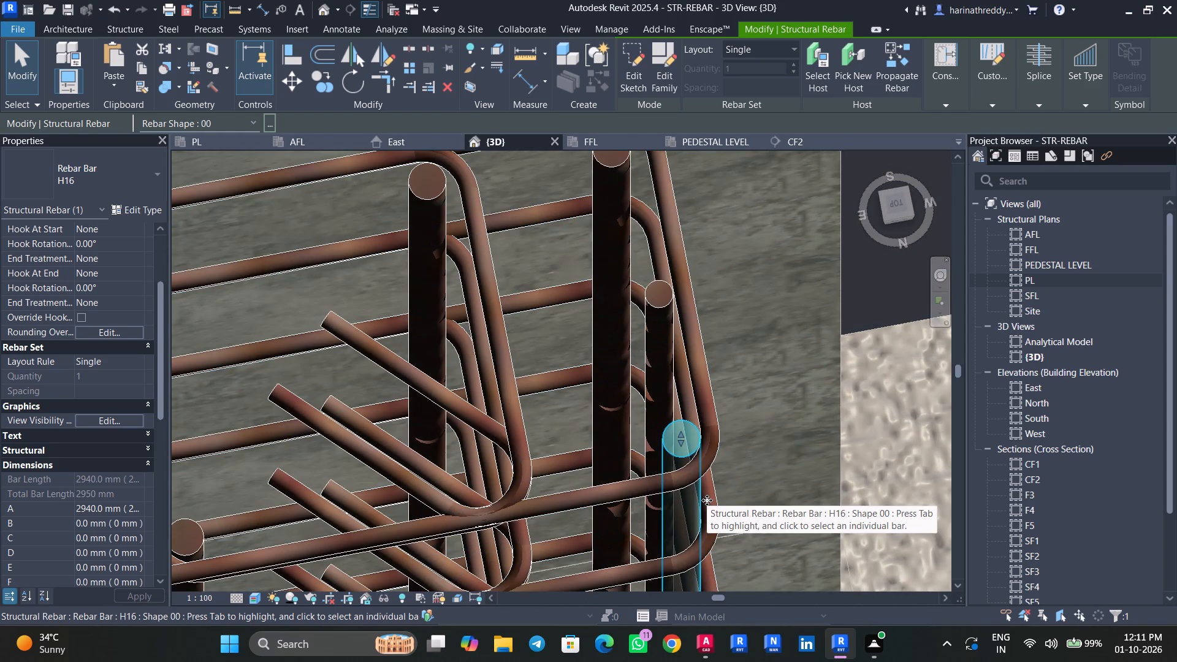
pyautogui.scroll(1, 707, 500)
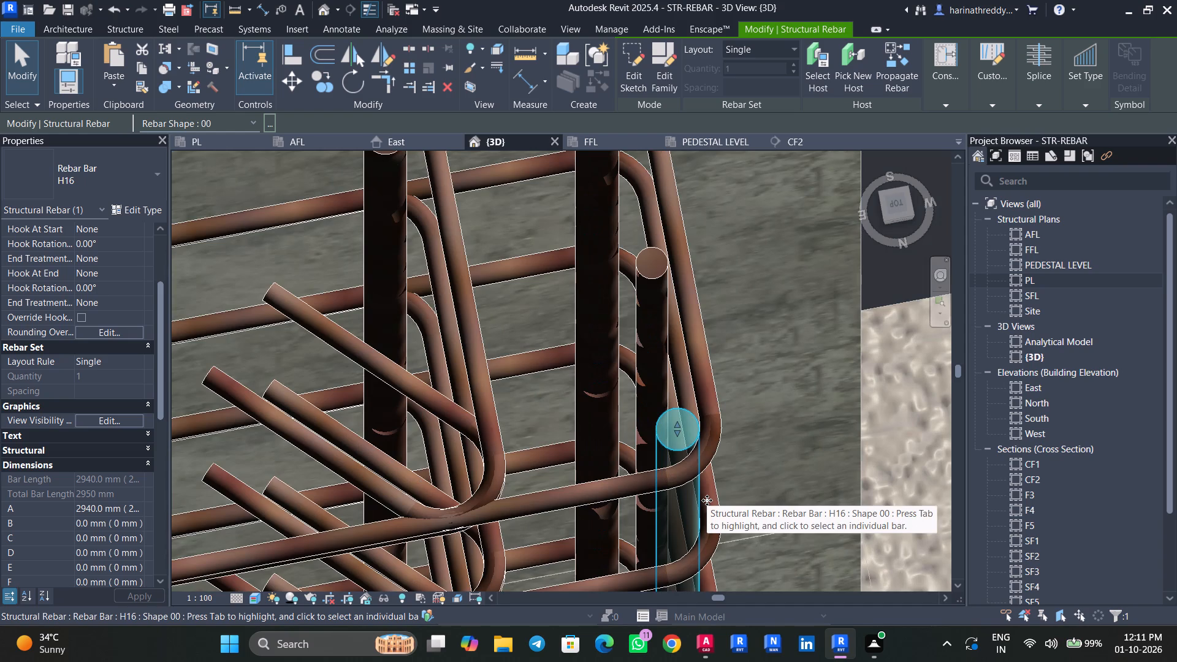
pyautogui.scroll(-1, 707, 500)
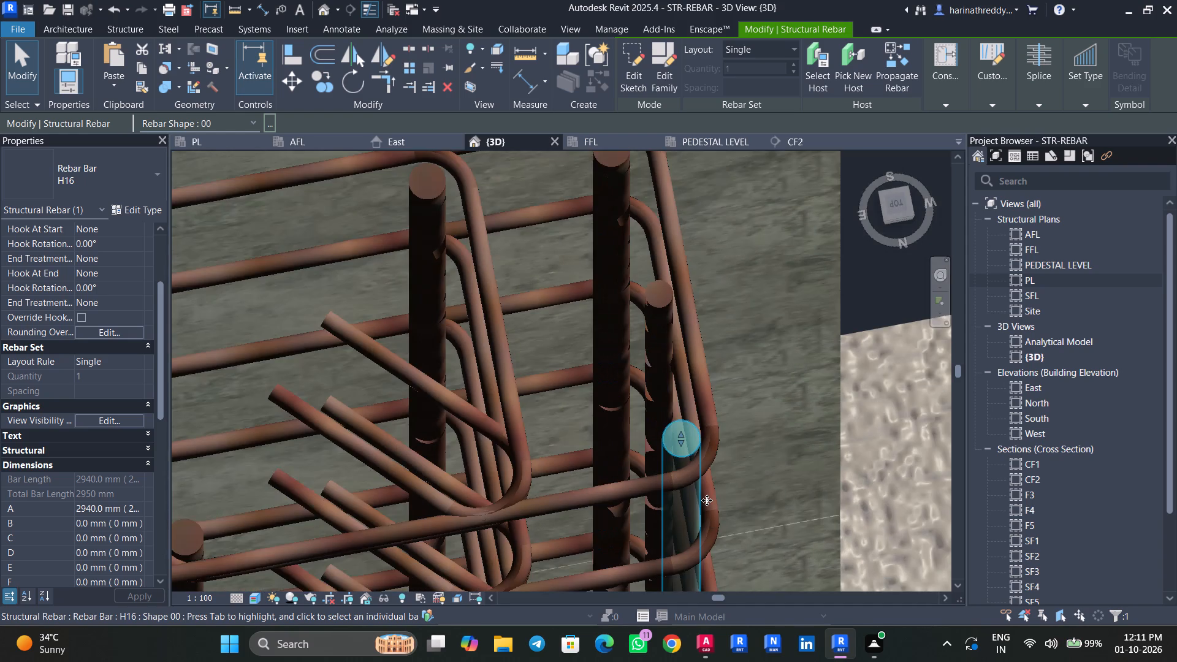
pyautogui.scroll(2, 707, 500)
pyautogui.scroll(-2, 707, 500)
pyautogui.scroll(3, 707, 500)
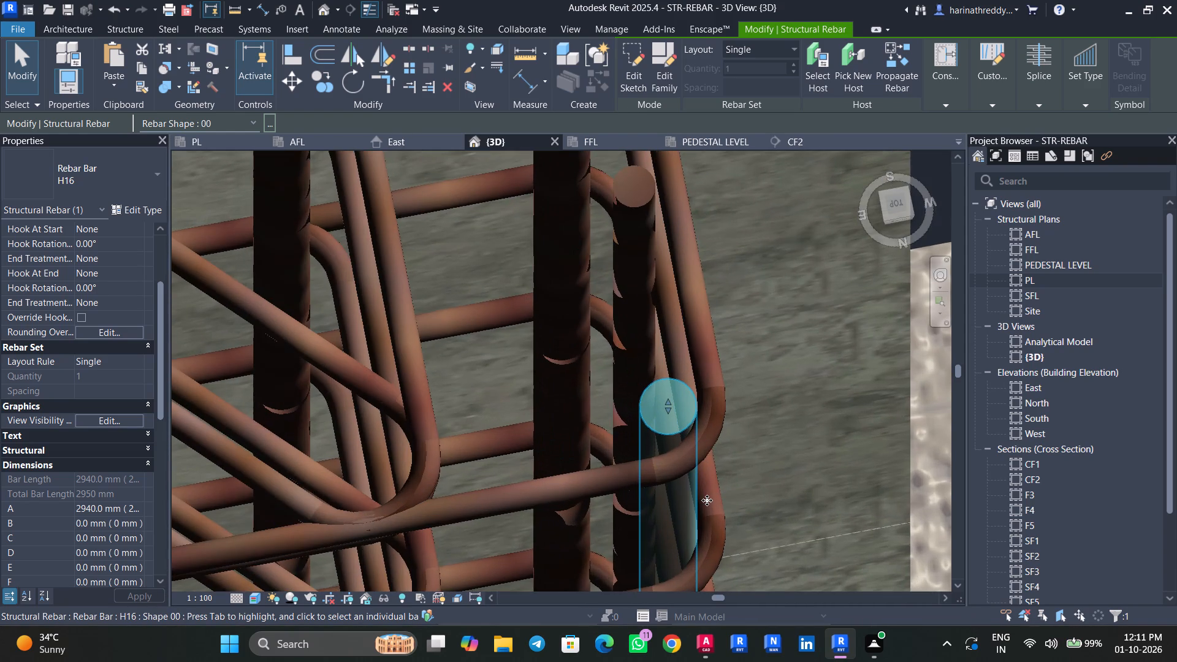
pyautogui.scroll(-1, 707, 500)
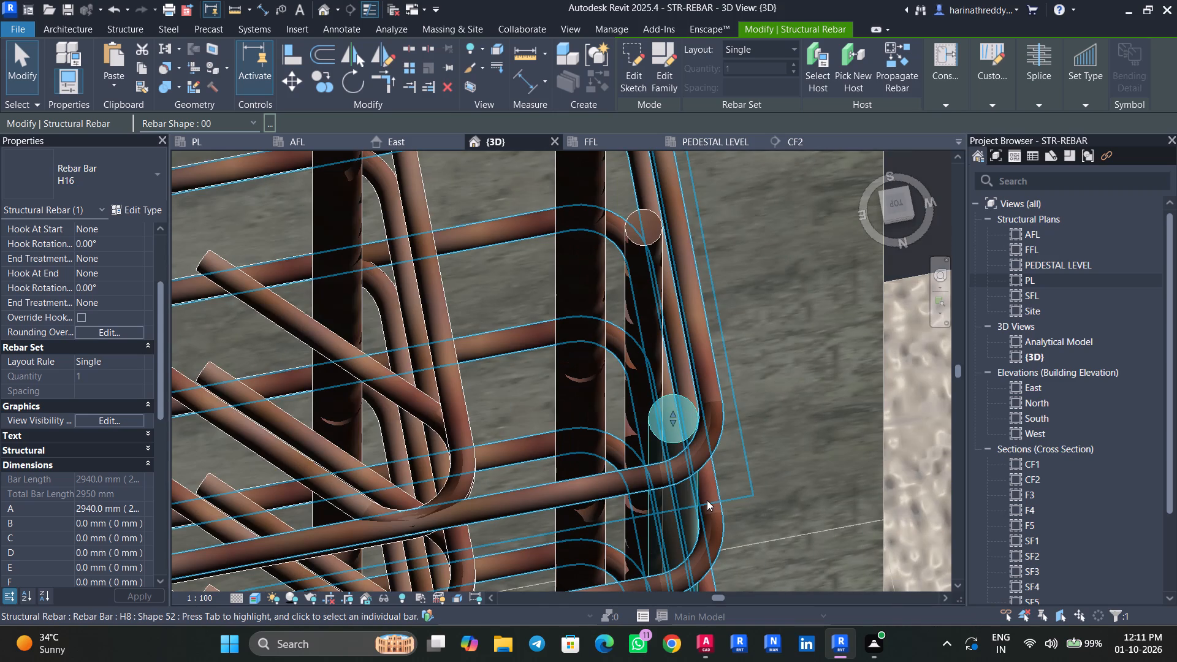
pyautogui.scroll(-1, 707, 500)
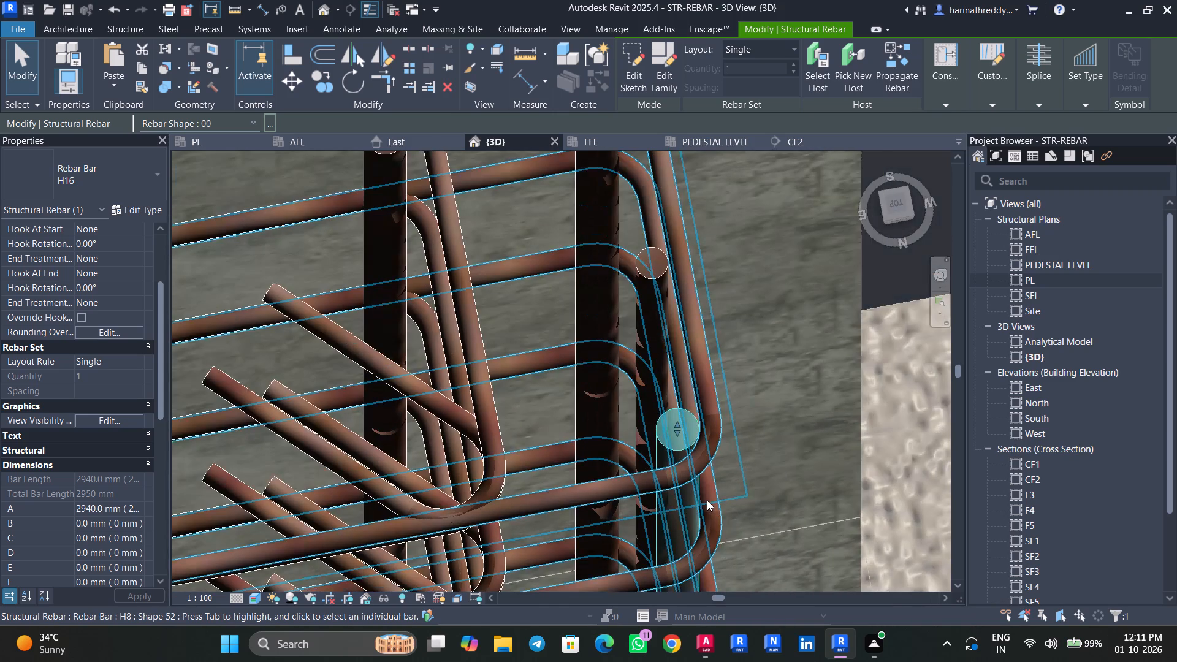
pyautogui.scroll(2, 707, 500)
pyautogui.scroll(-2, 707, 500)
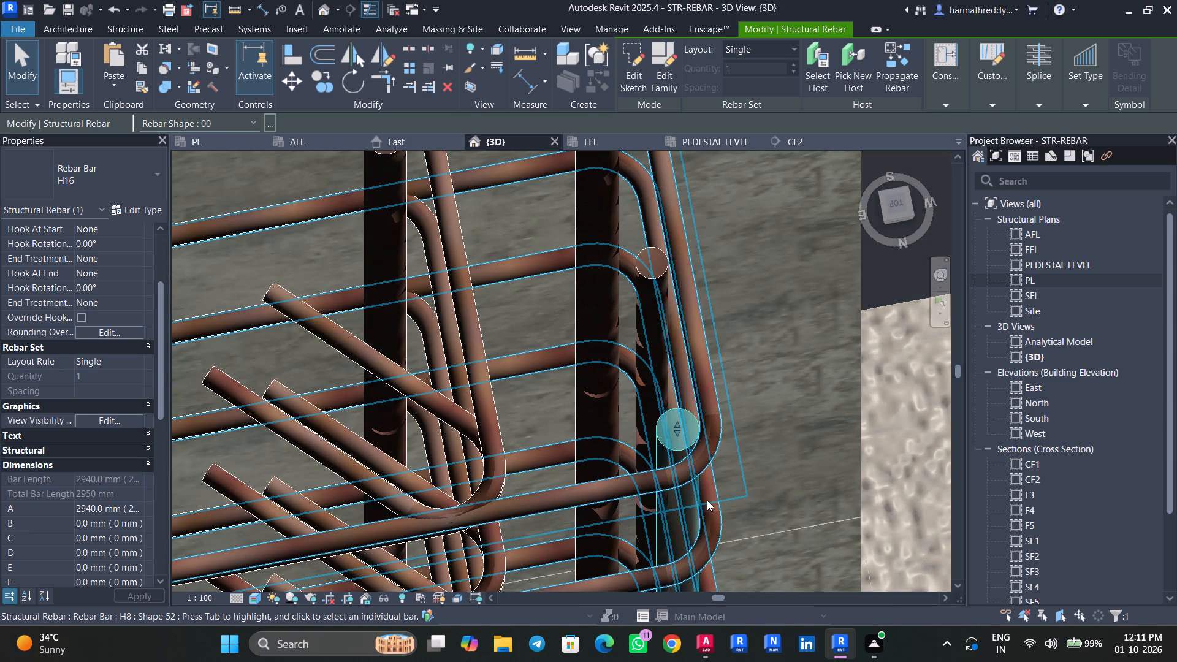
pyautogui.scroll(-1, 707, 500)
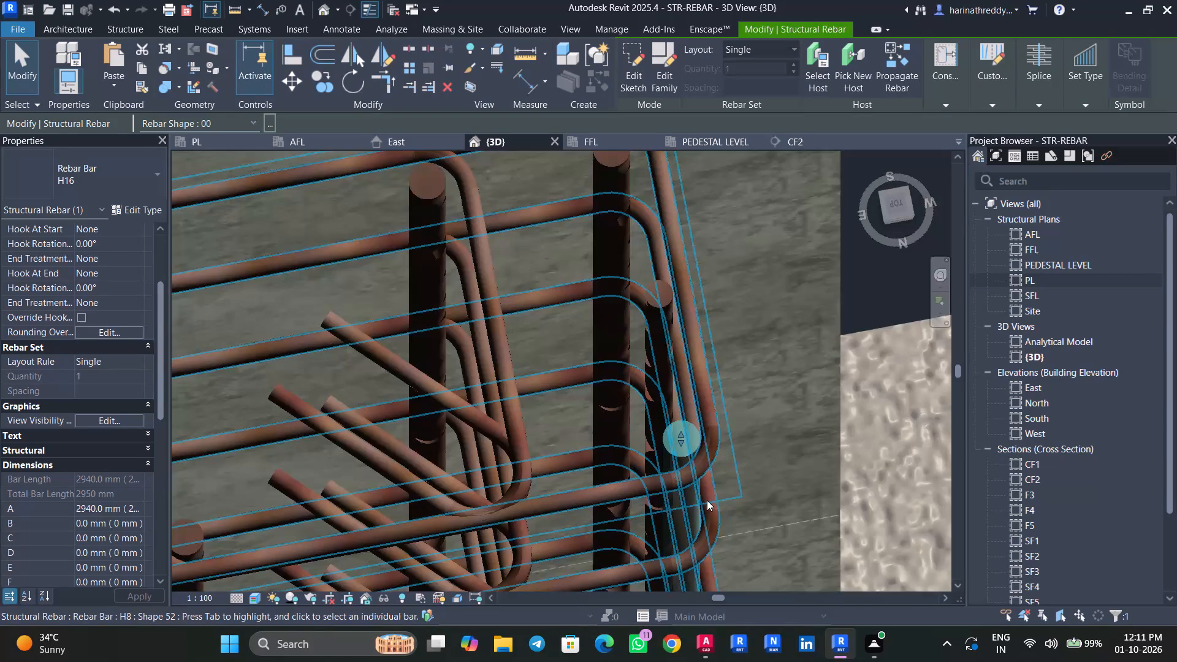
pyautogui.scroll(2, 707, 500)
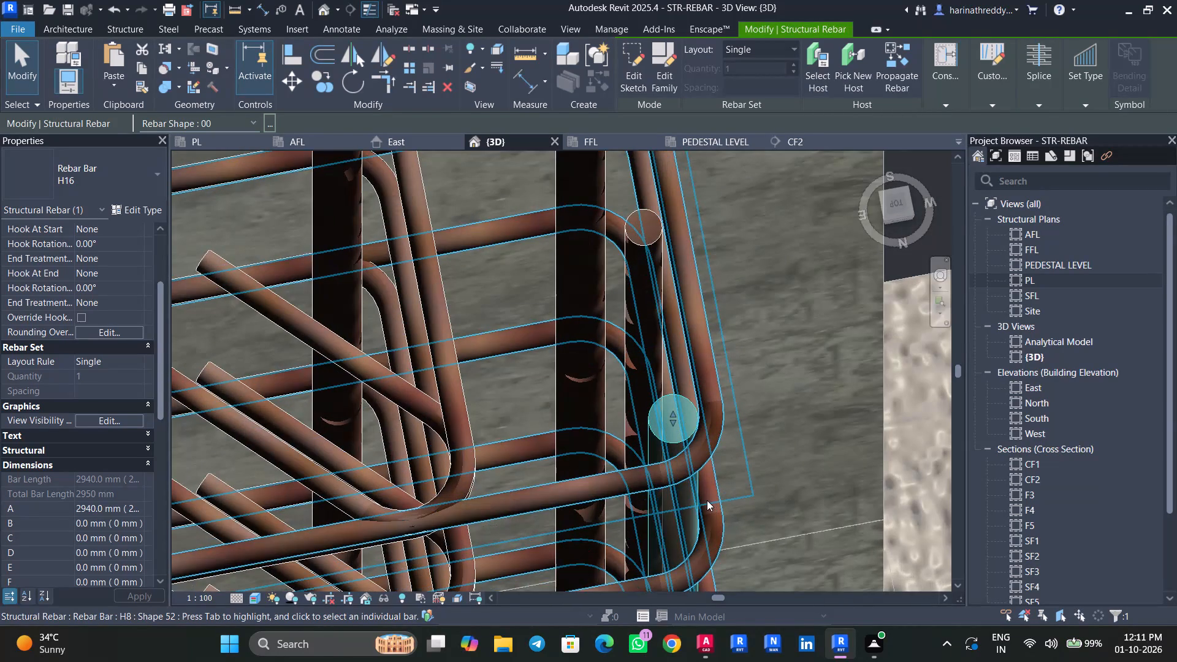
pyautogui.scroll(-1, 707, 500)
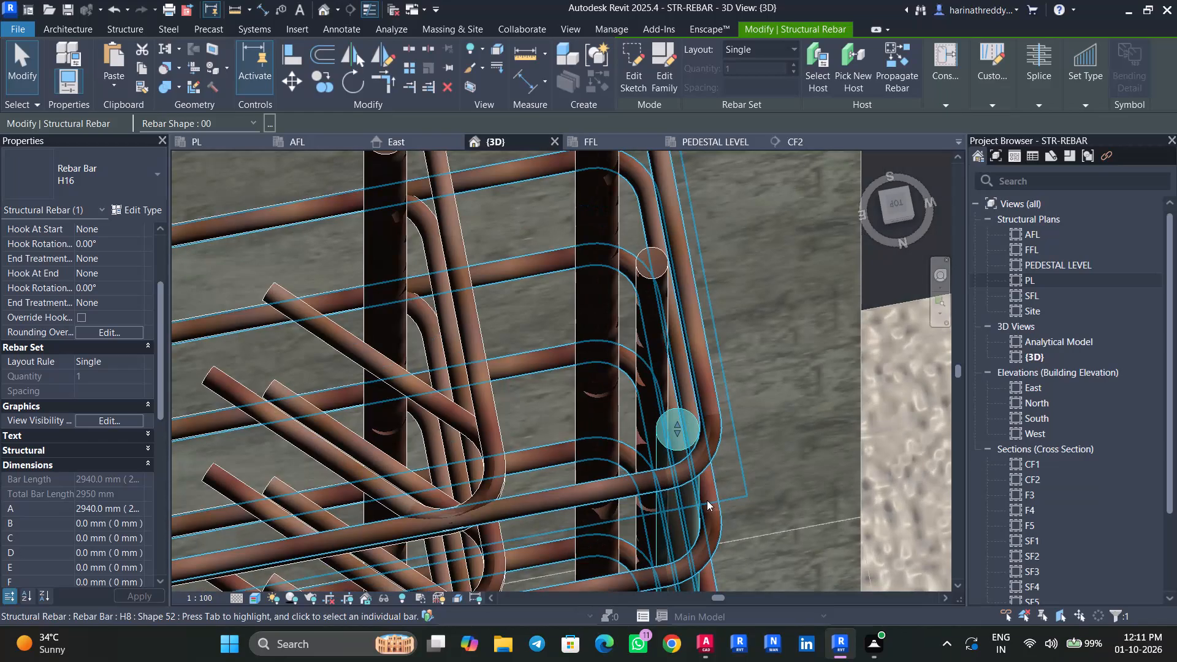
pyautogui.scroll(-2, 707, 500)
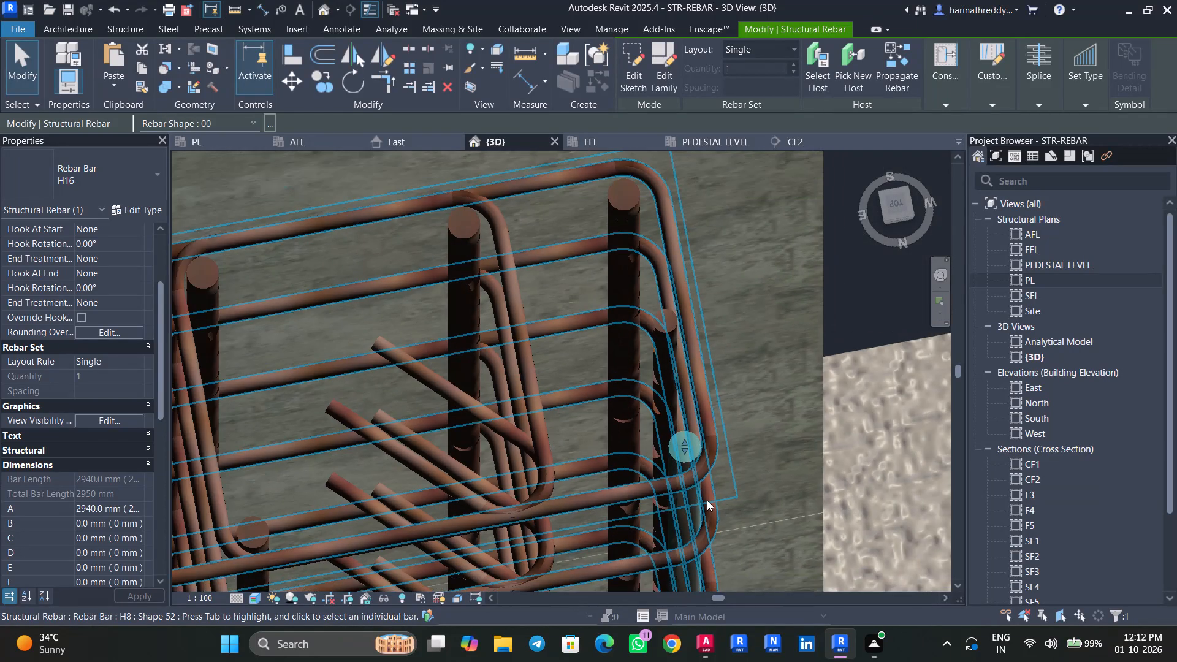
# Examine the relocated H16 bar inside column C6's northwest stirrup corner in the 3D view.
pyautogui.scroll(3, 707, 500)
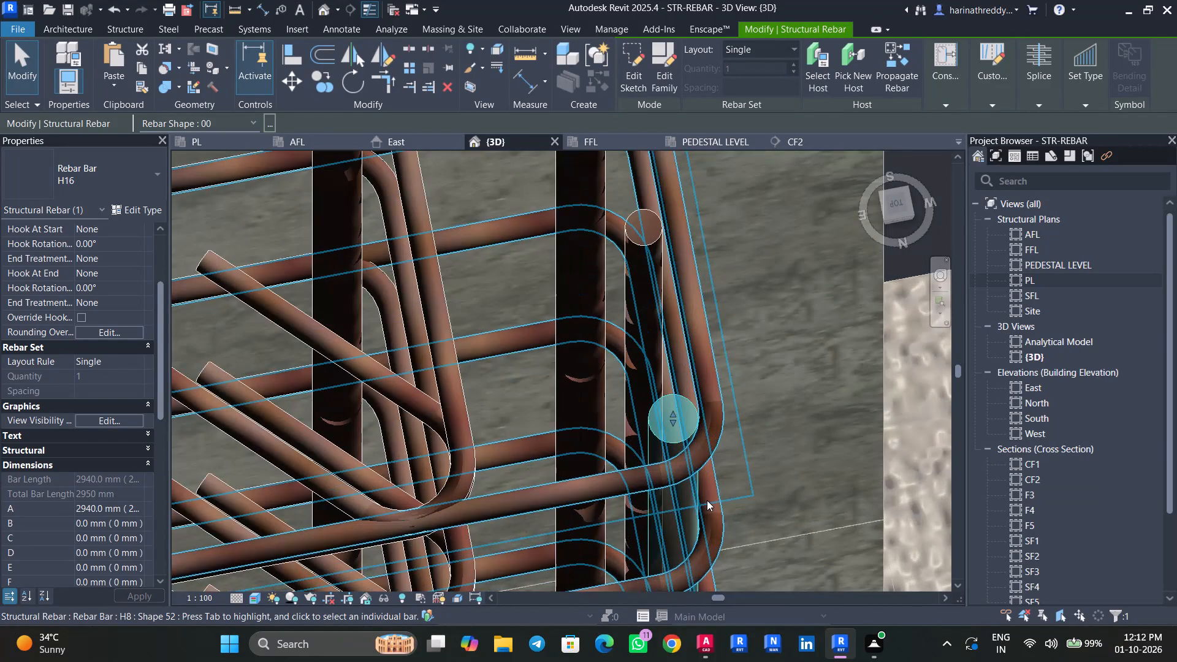
pyautogui.scroll(-2, 707, 500)
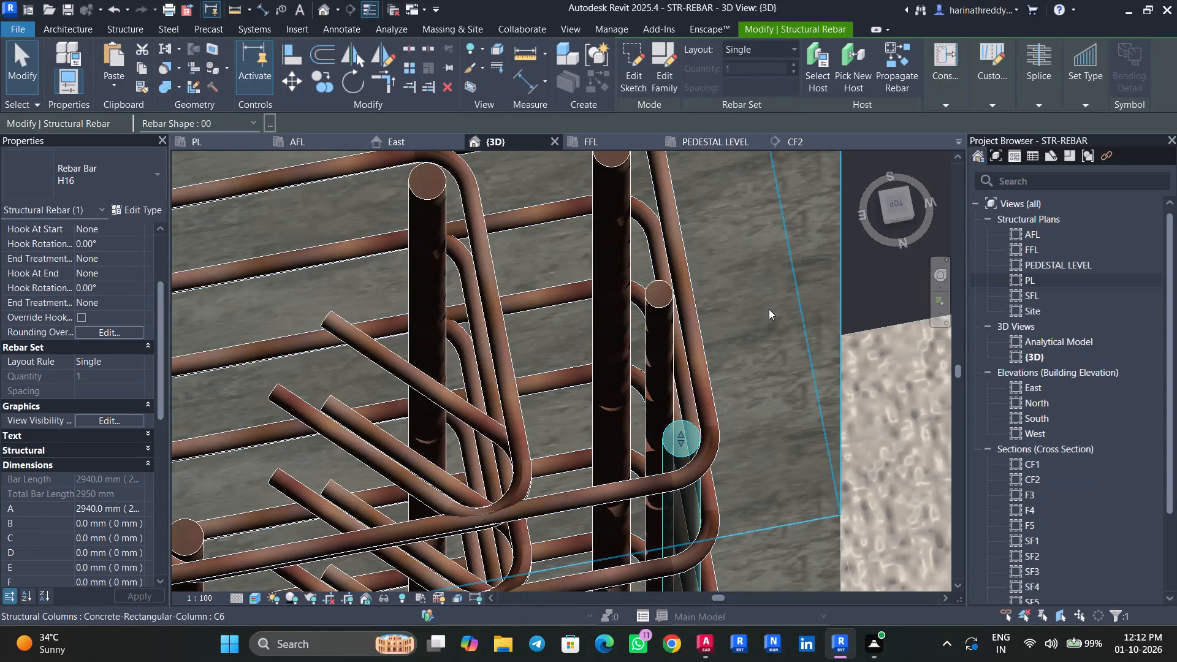
pyautogui.press('Escape')
pyautogui.press('Escape')
pyautogui.scroll(-9, 767, 305)
pyautogui.scroll(1, 767, 308)
pyautogui.scroll(-6, 767, 310)
pyautogui.moveTo(809, 256); pyautogui.dragTo(734, 259, button='middle')
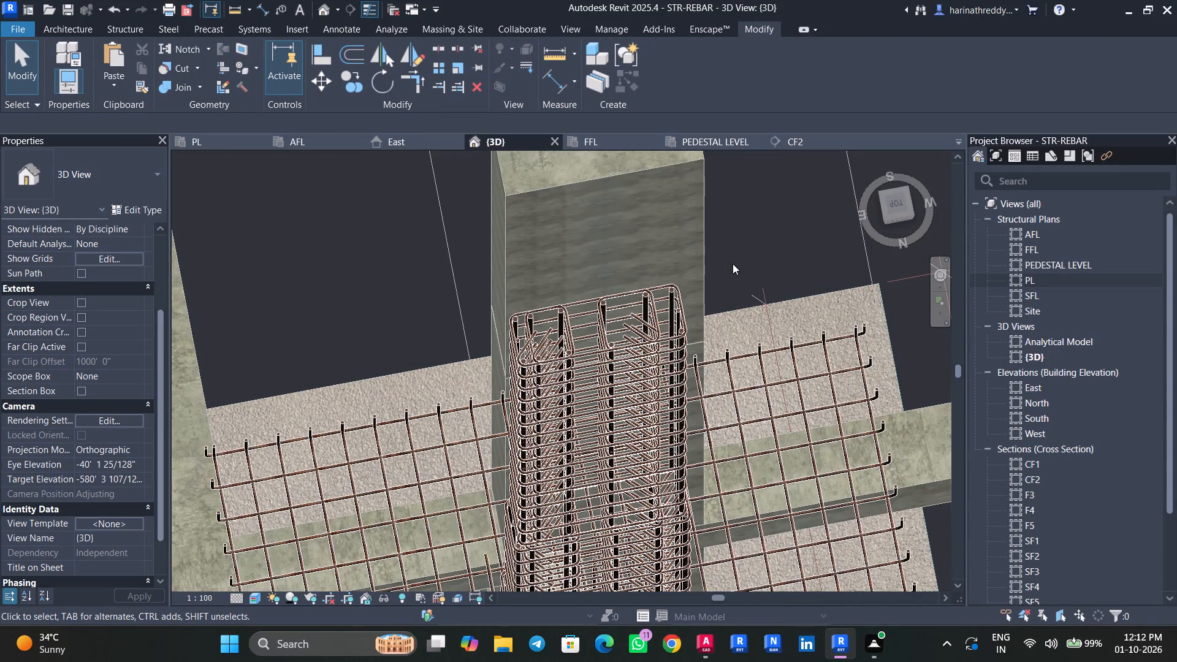
# Save the project.
pyautogui.hotkey('ctrl', 's')
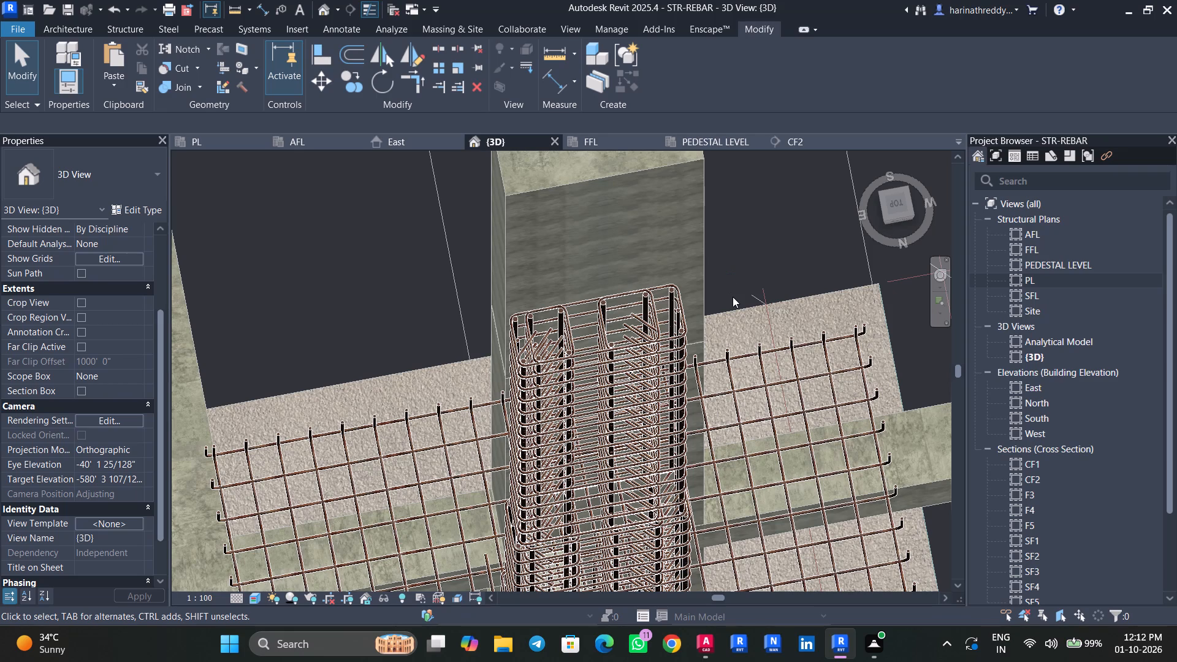
# Examine column C1's vertical bars and H8 stirrups at grid A-7 in the AFL plan.
pyautogui.scroll(-10, 769, 249)
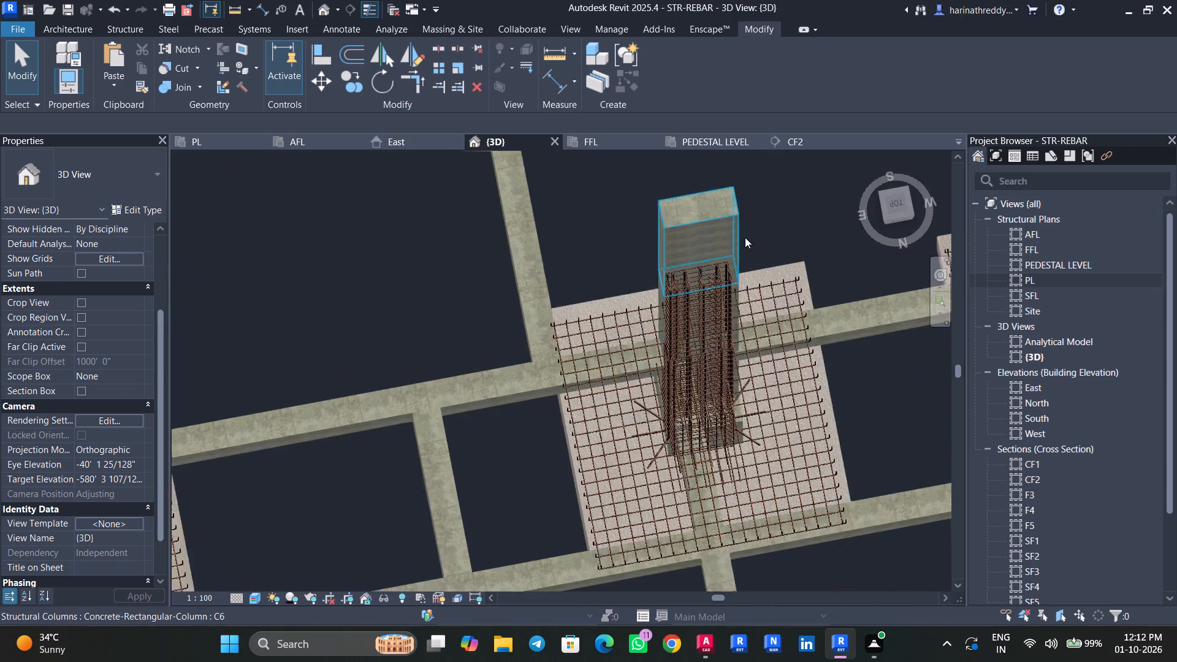
pyautogui.keyDown('shift'); pyautogui.moveTo(520, 301); pyautogui.dragTo(536, 228, button='middle'); pyautogui.keyUp('shift')
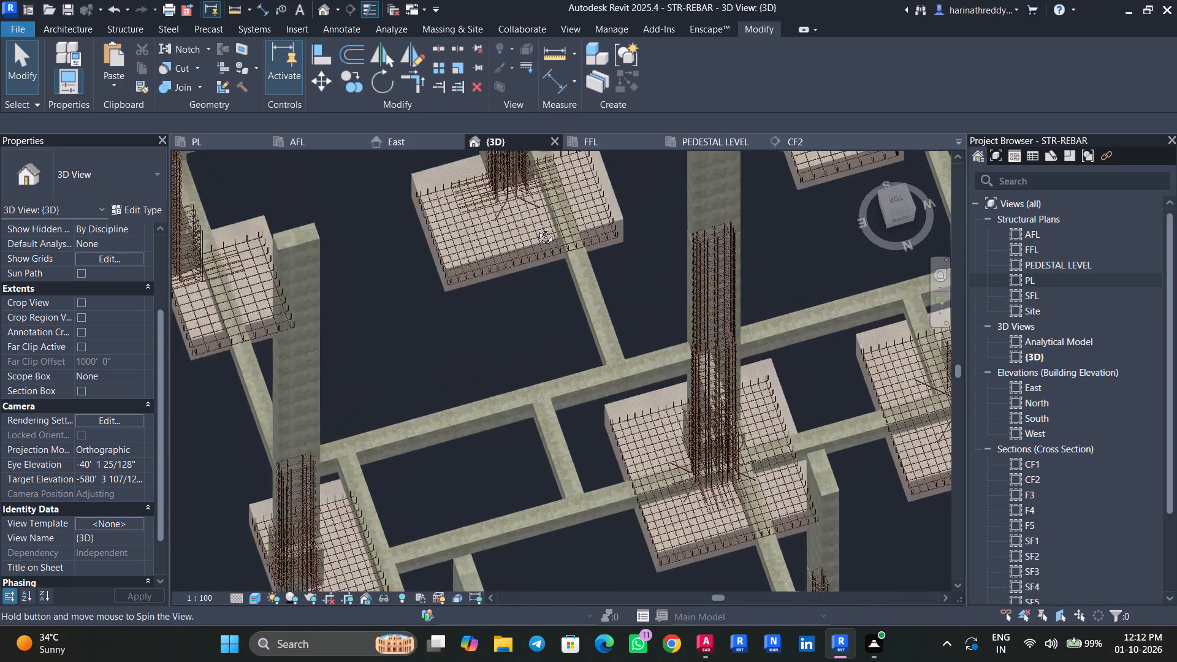
pyautogui.keyDown('shift'); pyautogui.moveTo(536, 228); pyautogui.dragTo(544, 214, button='middle'); pyautogui.keyUp('shift')
pyautogui.scroll(-4, 478, 303)
pyautogui.moveTo(475, 309); pyautogui.dragTo(446, 365, button='middle')
pyautogui.scroll(3, 558, 340)
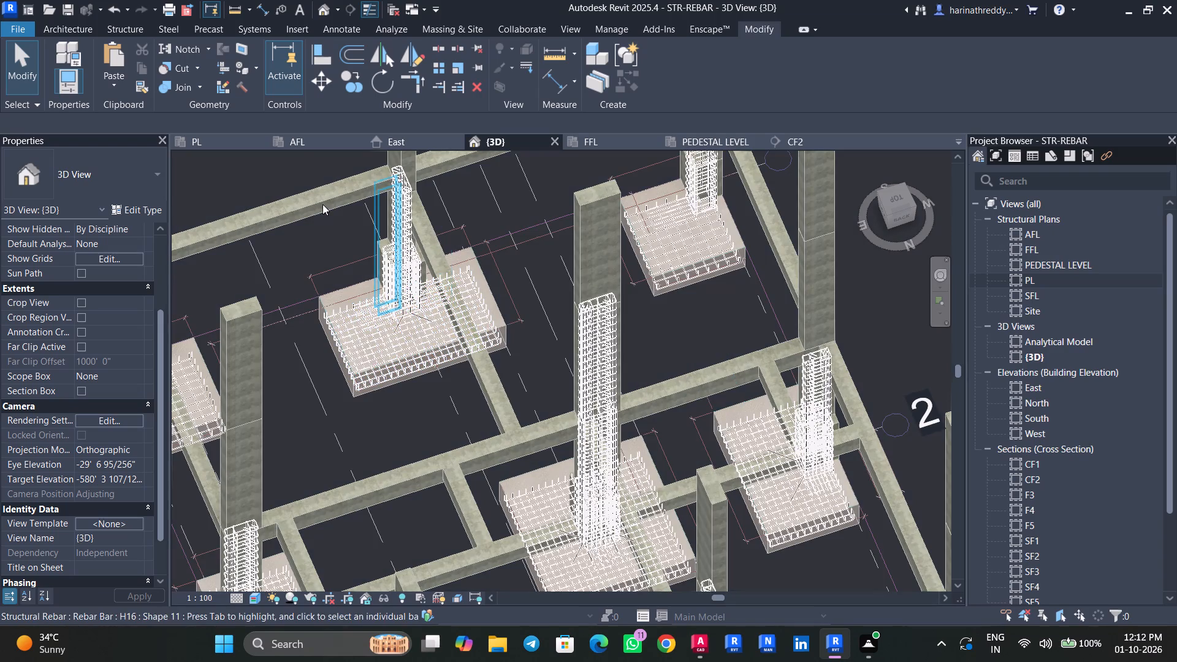
pyautogui.click(312, 146)
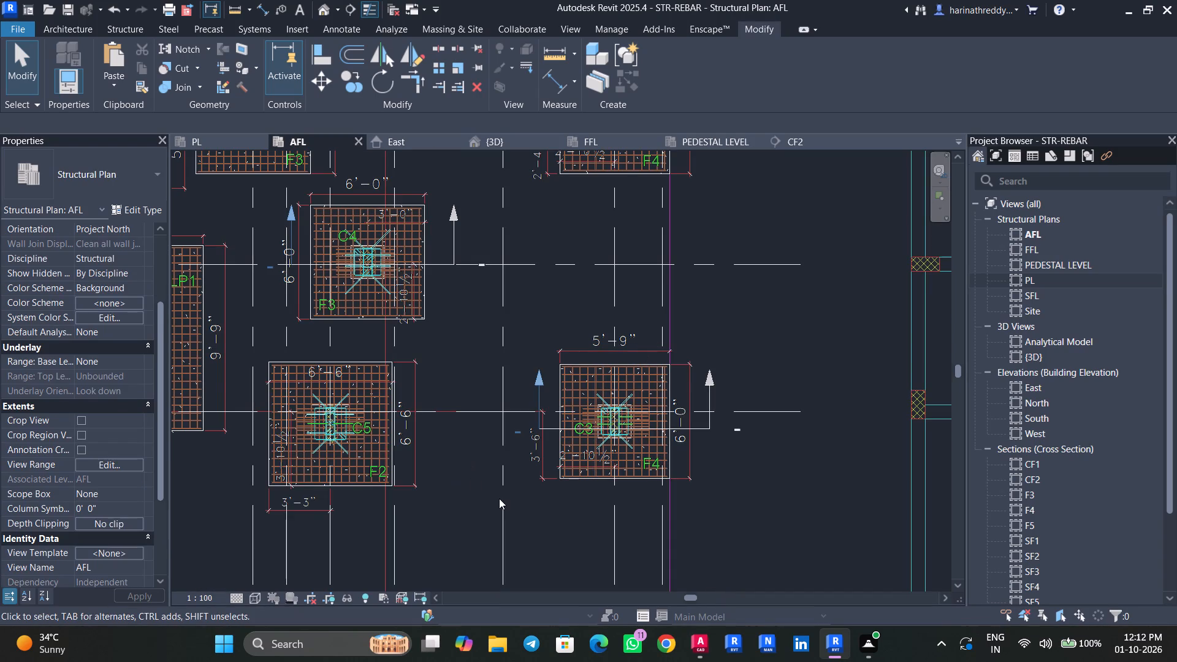
pyautogui.scroll(-2, 487, 491)
pyautogui.scroll(1, 487, 491)
pyautogui.scroll(-1, 487, 491)
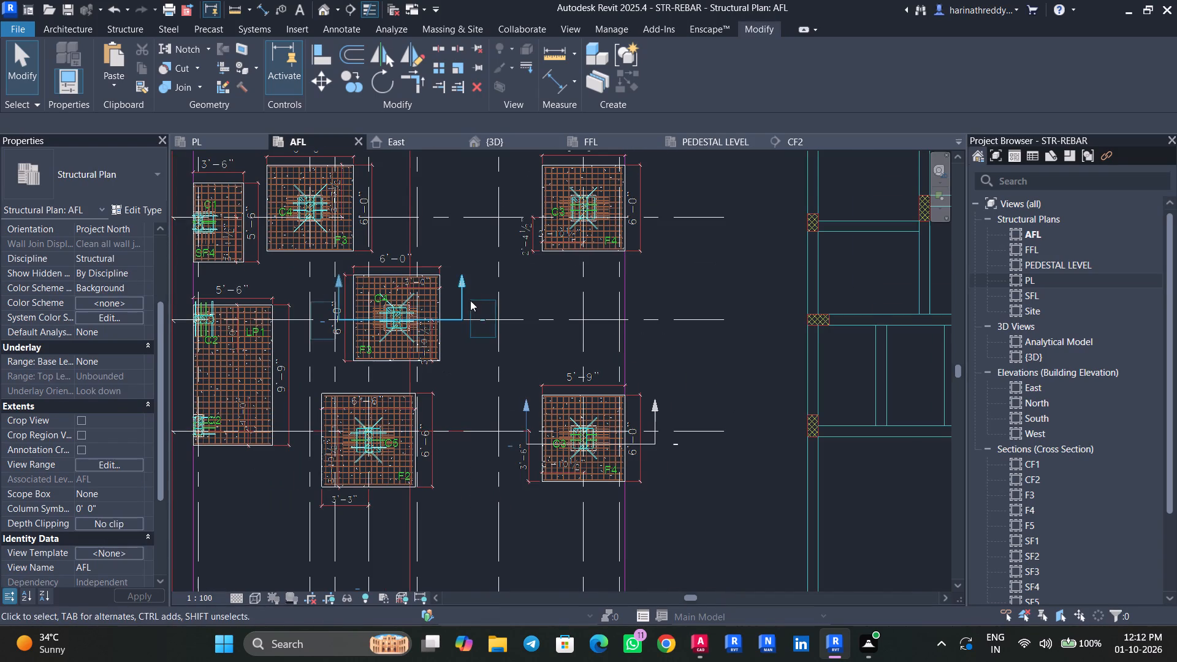
pyautogui.moveTo(463, 257); pyautogui.dragTo(565, 544, button='middle')
pyautogui.scroll(2, 305, 338)
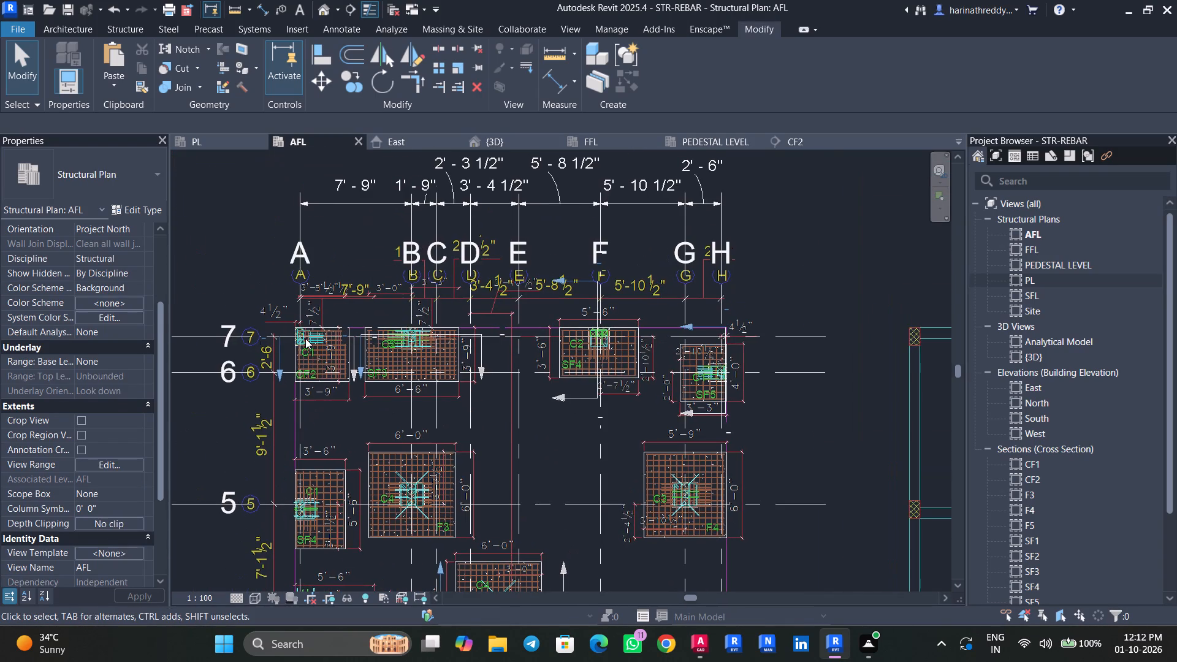
pyautogui.scroll(9, 305, 338)
pyautogui.scroll(-1, 305, 340)
pyautogui.scroll(3, 305, 340)
pyautogui.scroll(-1, 284, 281)
pyautogui.scroll(4, 284, 281)
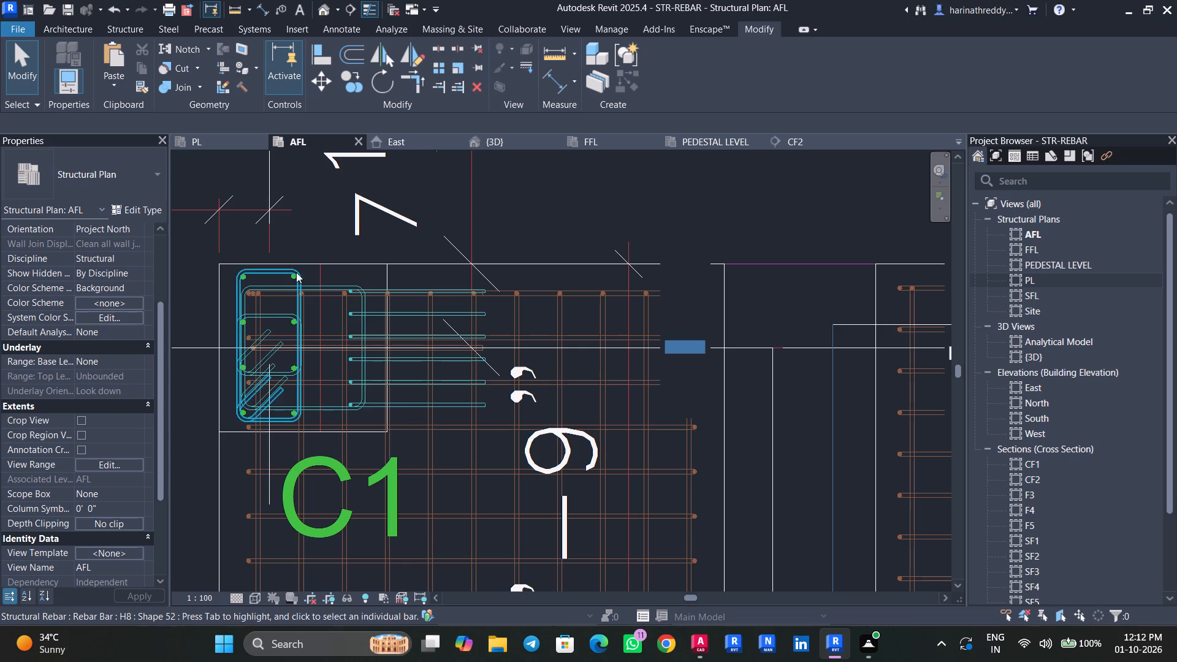
pyautogui.press('Tab')
pyautogui.press('Tab')
pyautogui.press('Tab')
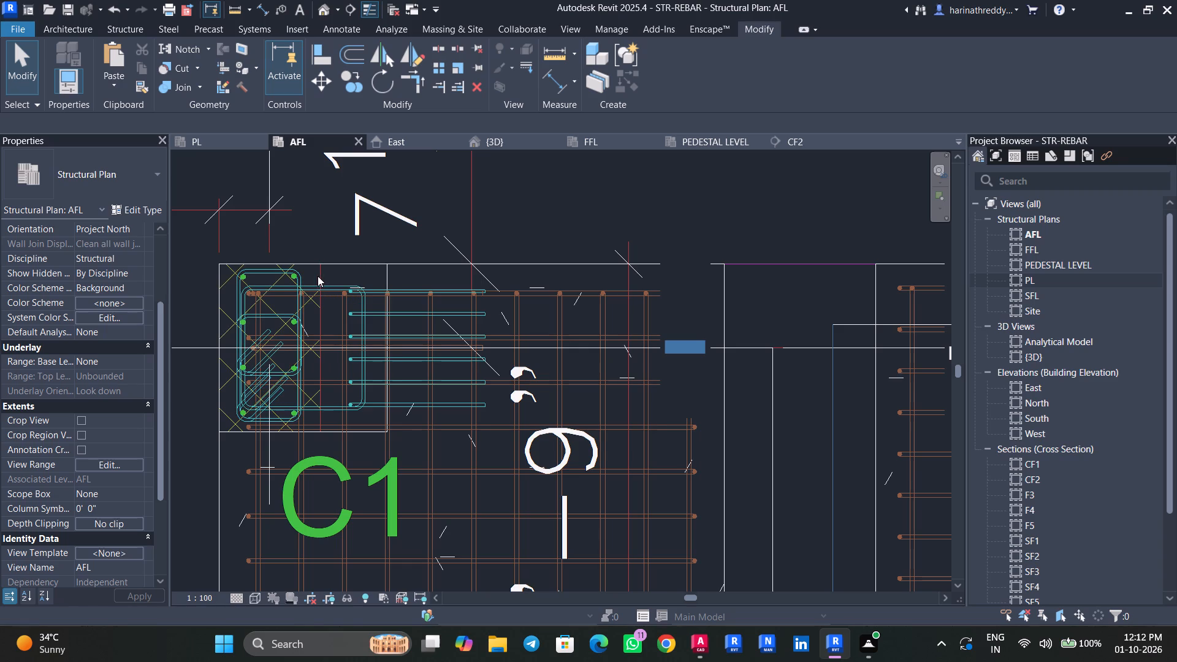
pyautogui.press('Tab')
pyautogui.press('Tab')
pyautogui.press('Tab')
pyautogui.press('Tab')
pyautogui.press('Tab')
pyautogui.press('Tab')
pyautogui.press('Tab')
pyautogui.press('Tab')
pyautogui.press('Tab')
pyautogui.press('Tab')
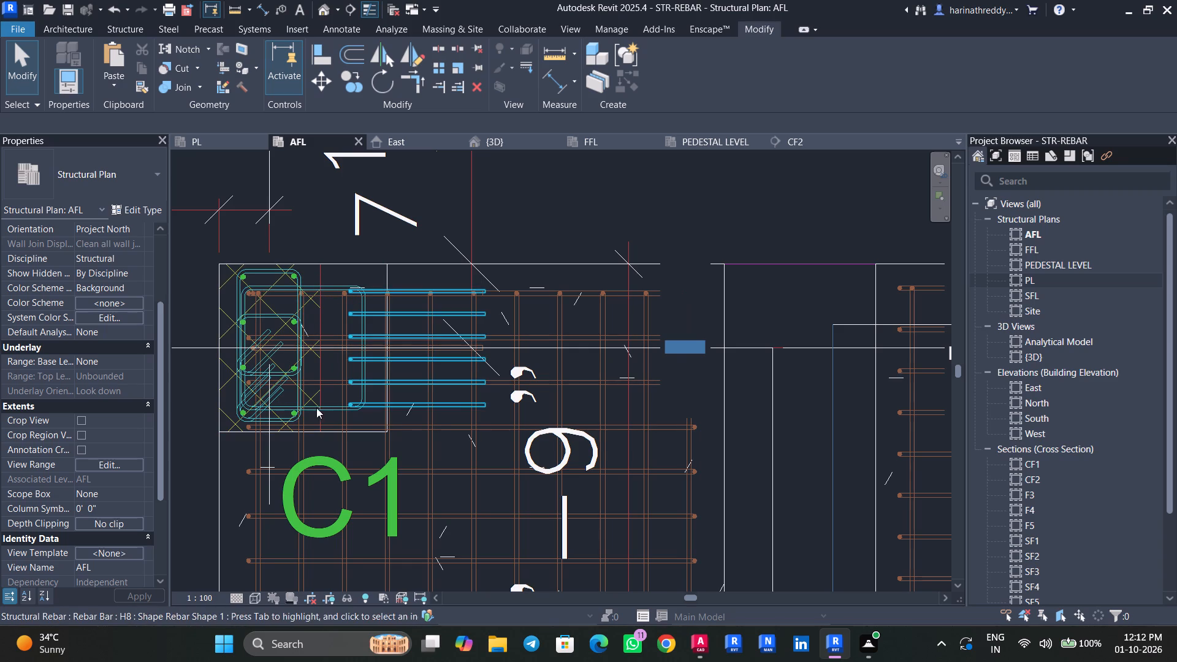
pyautogui.scroll(3, 319, 422)
pyautogui.moveTo(330, 408); pyautogui.dragTo(443, 441, button='middle')
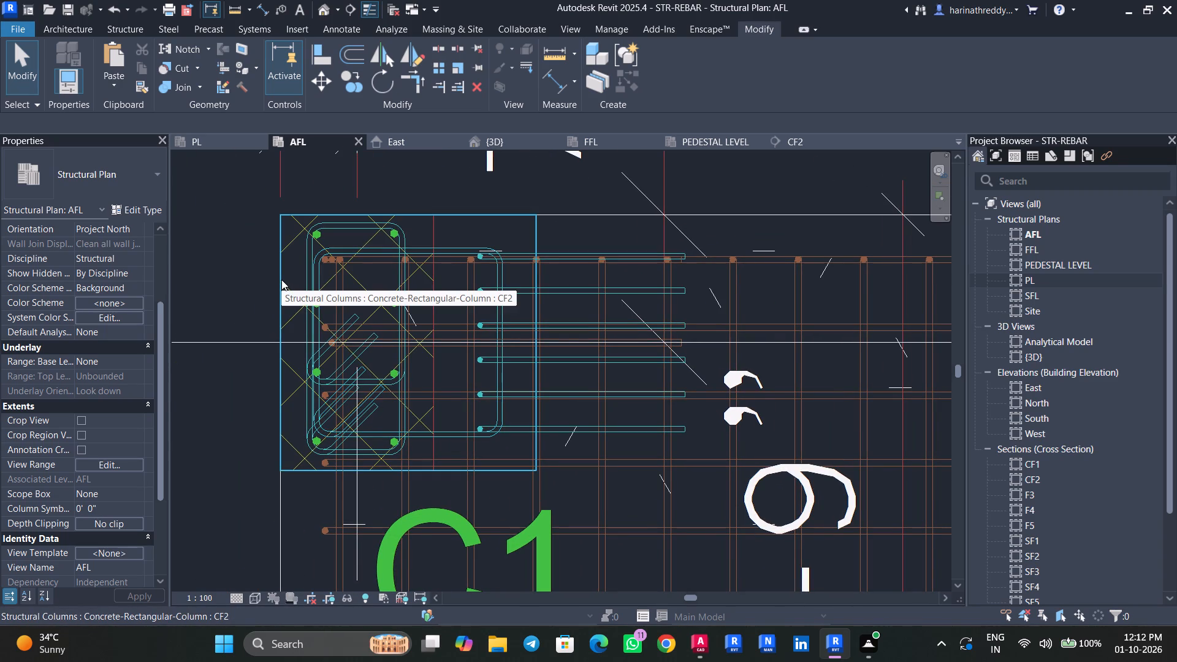
pyautogui.press('Tab')
pyautogui.press('Tab')
pyautogui.press('Tab')
pyautogui.press('Tab')
pyautogui.press('Tab')
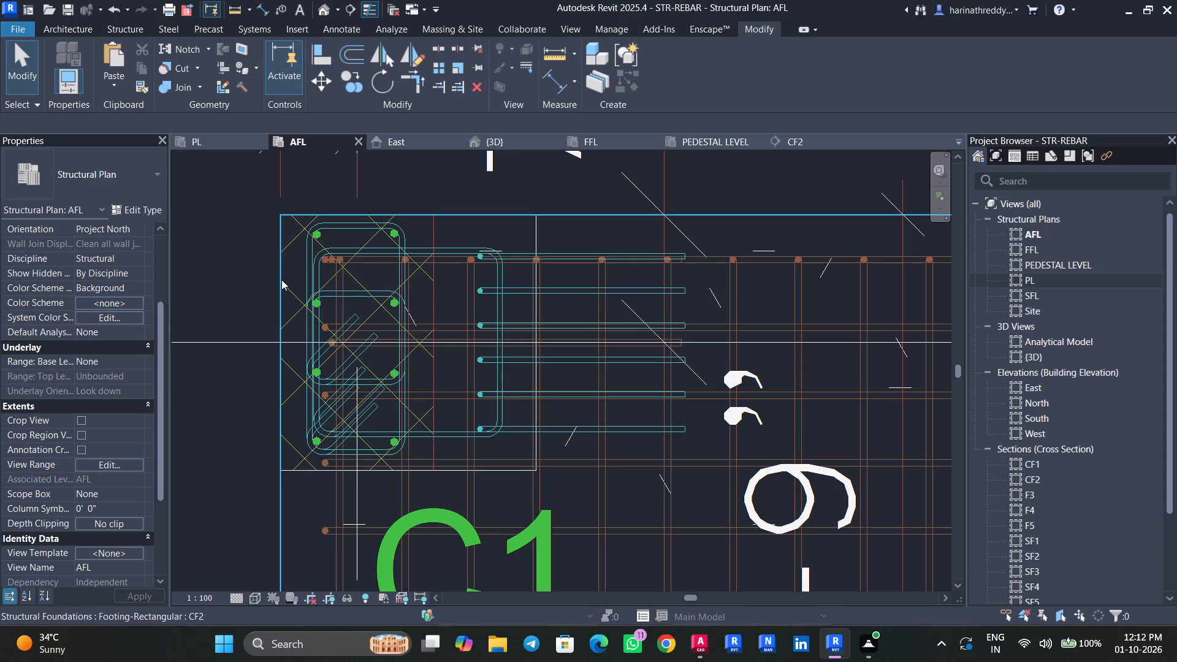
# Inspect the C2 columns at grids A-1, A-3 and A-2 in the 3D view for their type and reinforcement.
pyautogui.click(493, 142)
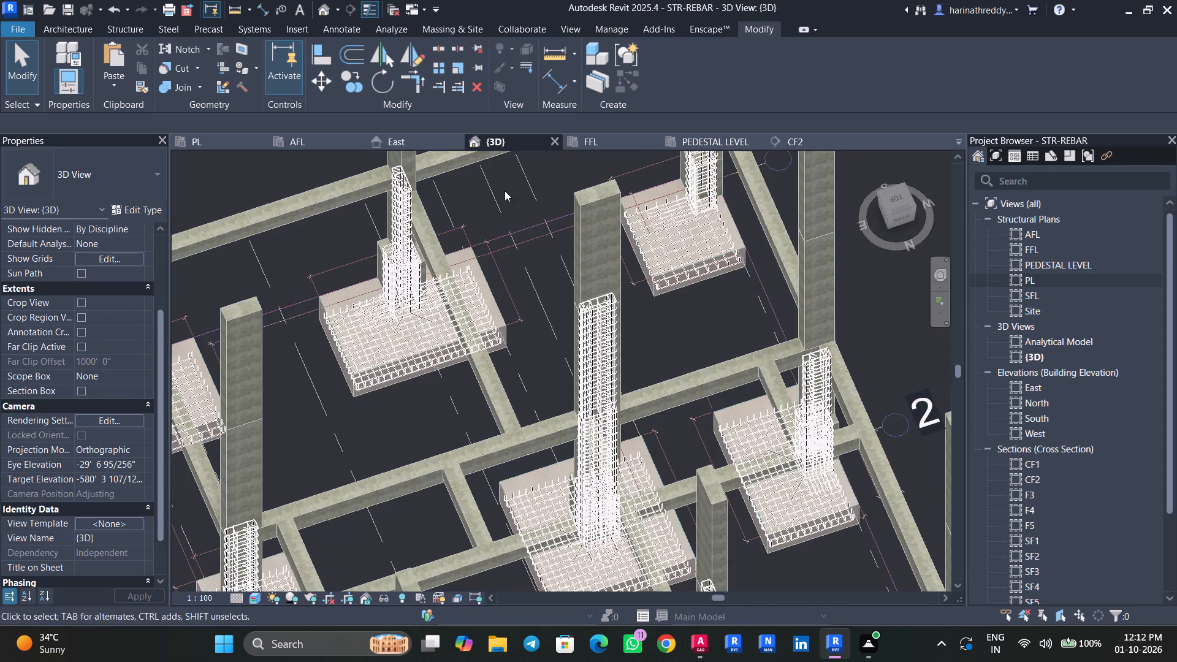
pyautogui.moveTo(728, 299); pyautogui.dragTo(669, 459, button='middle')
pyautogui.scroll(6, 657, 229)
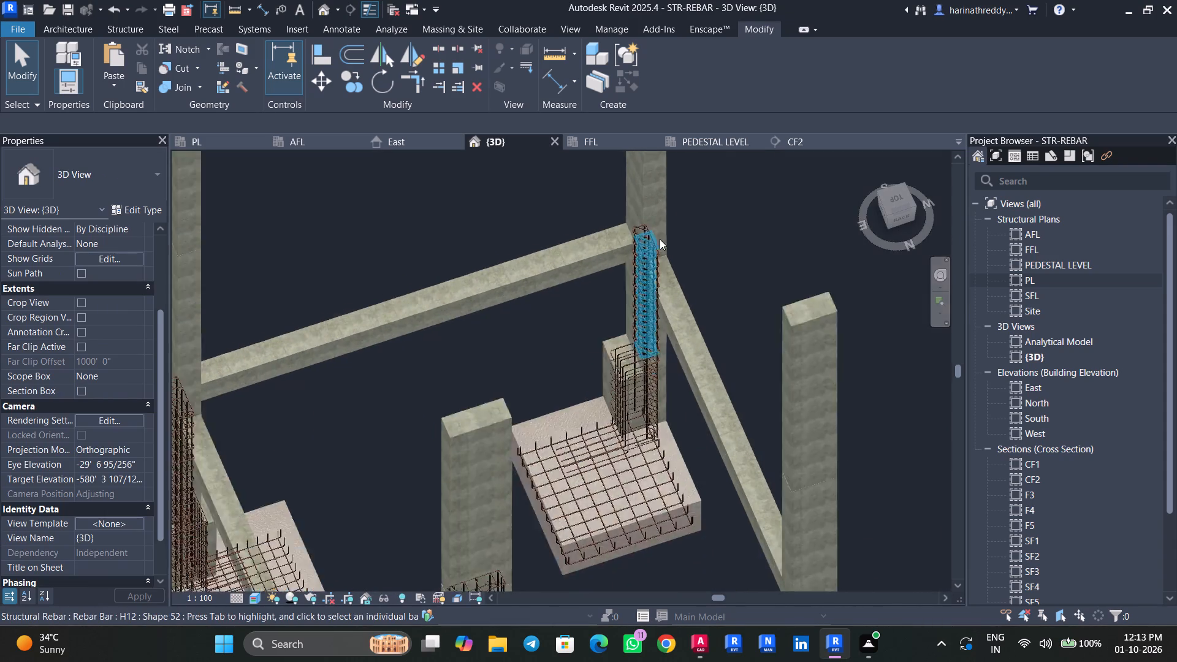
pyautogui.scroll(2, 660, 239)
pyautogui.click(589, 308)
pyautogui.scroll(-7, 589, 308)
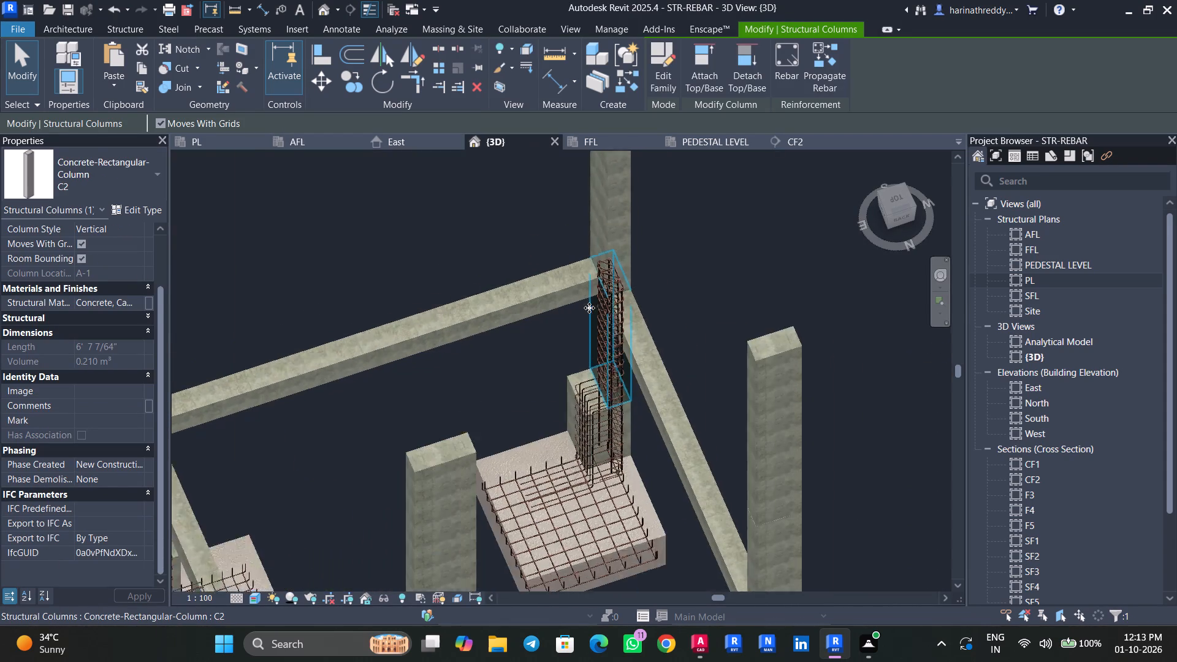
pyautogui.scroll(-1, 589, 308)
pyautogui.moveTo(680, 306); pyautogui.dragTo(628, 119, button='middle')
pyautogui.press('Escape')
pyautogui.press('Escape')
pyautogui.keyDown('shift'); pyautogui.moveTo(773, 399); pyautogui.dragTo(621, 337, button='middle'); pyautogui.keyUp('shift')
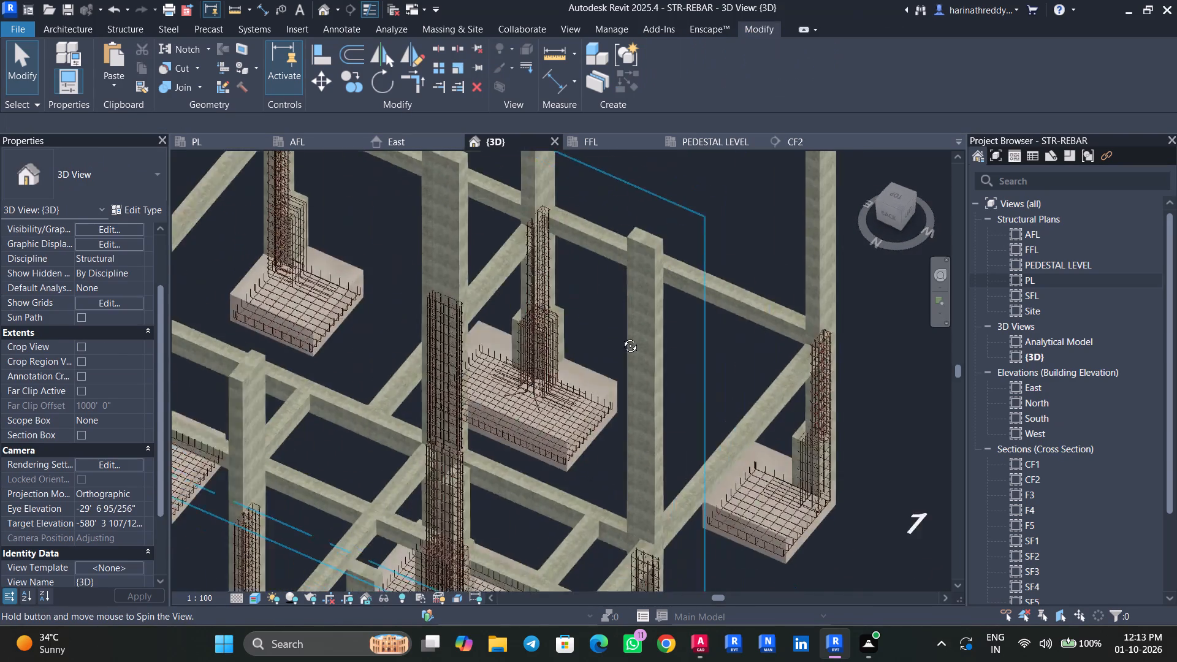
pyautogui.keyDown('shift'); pyautogui.moveTo(621, 337); pyautogui.dragTo(617, 335, button='middle'); pyautogui.keyUp('shift')
pyautogui.moveTo(731, 411); pyautogui.dragTo(723, 97, button='middle')
pyautogui.moveTo(524, 486); pyautogui.dragTo(571, 414, button='middle')
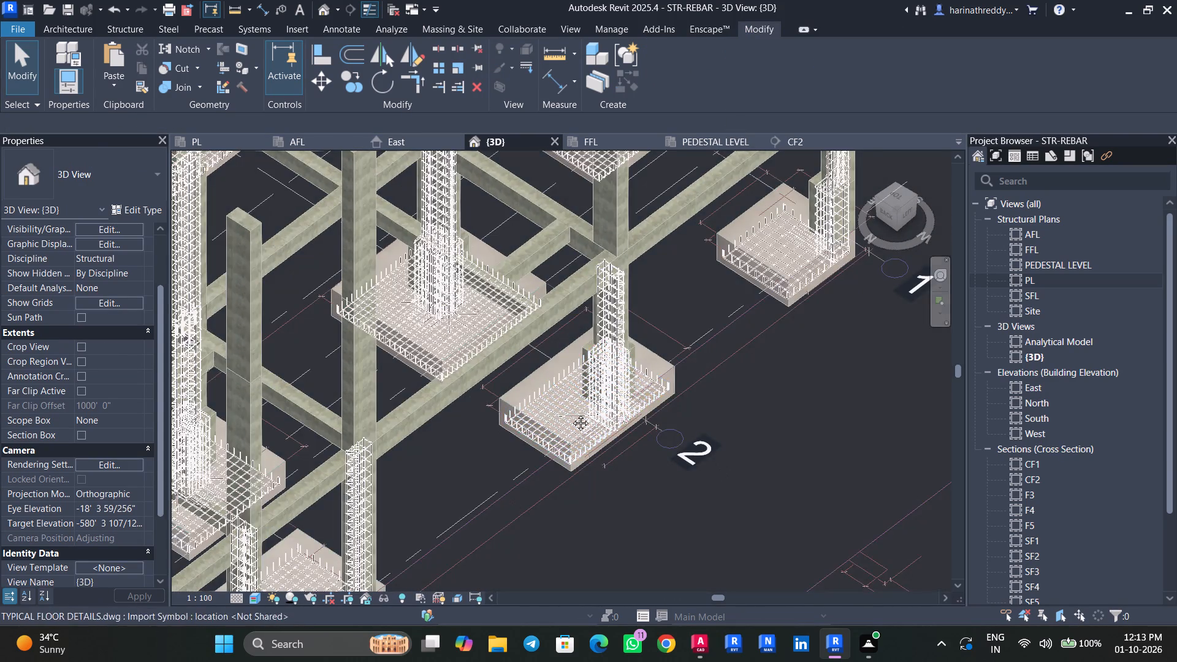
pyautogui.moveTo(571, 414); pyautogui.dragTo(790, 294, button='middle')
pyautogui.scroll(12, 657, 264)
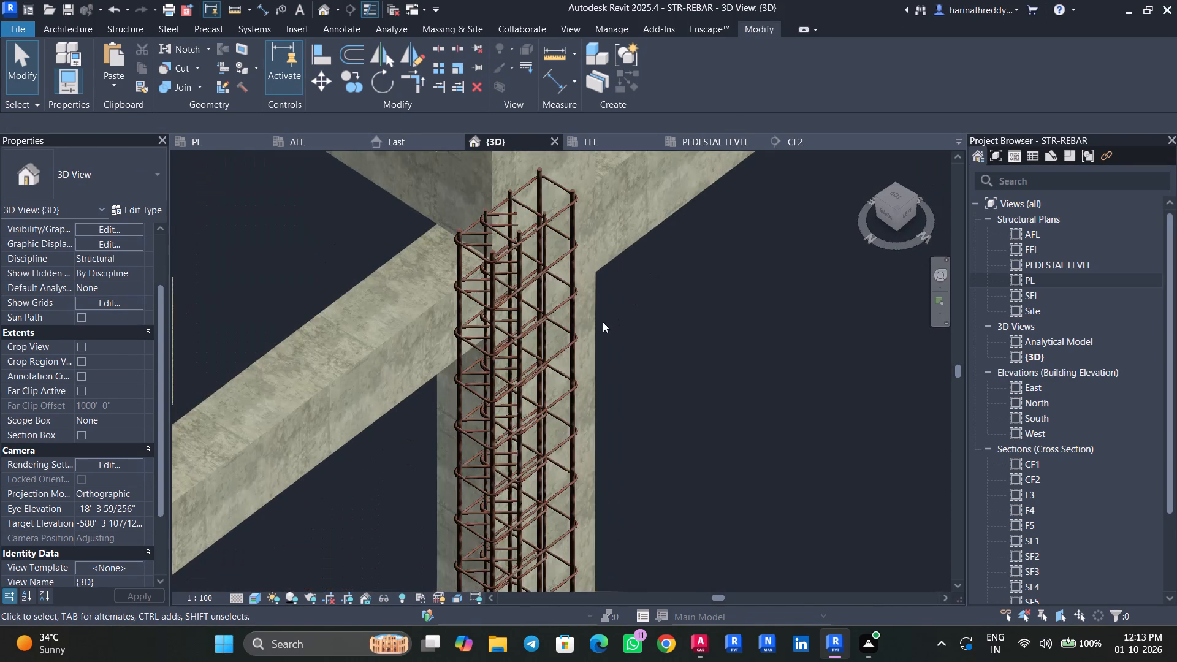
pyautogui.click(590, 343)
pyautogui.scroll(-9, 590, 343)
pyautogui.moveTo(689, 344); pyautogui.dragTo(429, 506, button='middle')
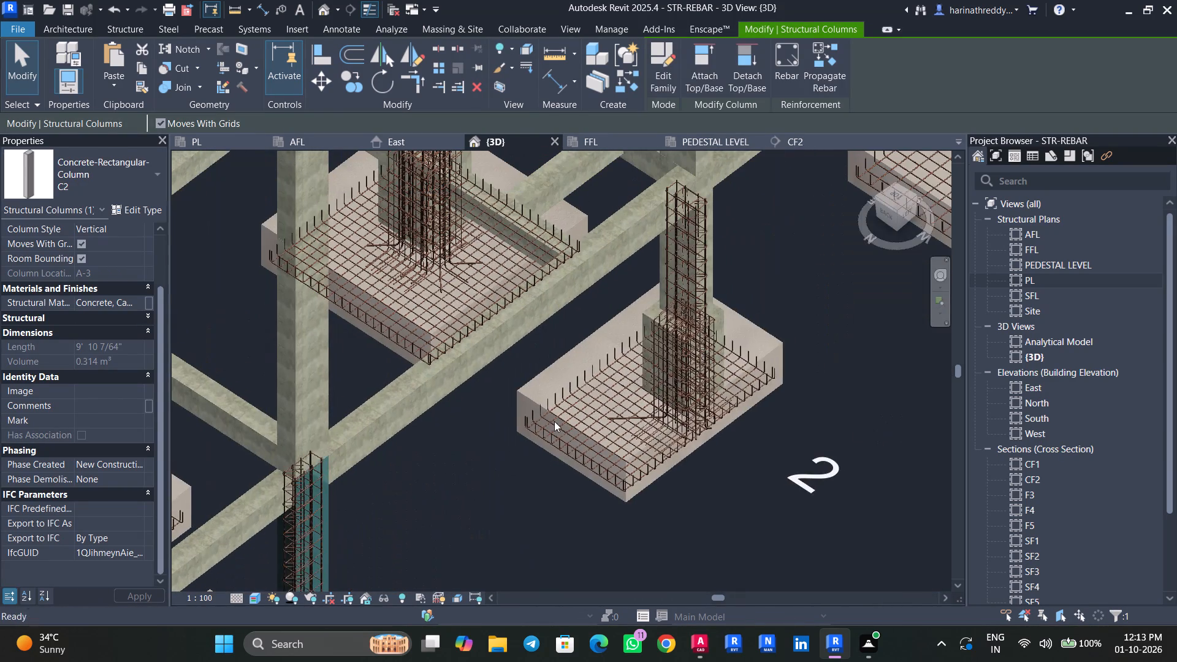
pyautogui.press('Escape')
pyautogui.press('Escape')
pyautogui.click(718, 240)
pyautogui.scroll(-3, 783, 427)
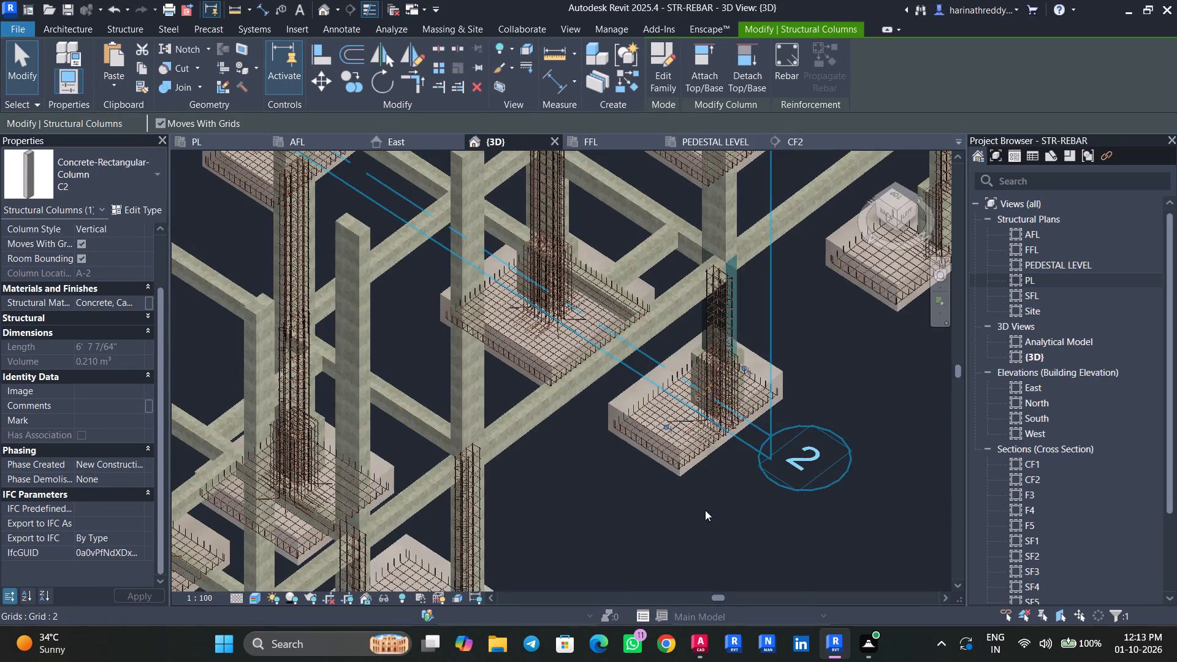
pyautogui.moveTo(678, 544); pyautogui.dragTo(876, 244, button='middle')
pyautogui.press('Escape')
pyautogui.press('Escape')
# Inspect the C2 column at grid A-4 and its H16 bars and H8 stirrups in the 3D view.
pyautogui.scroll(4, 567, 270)
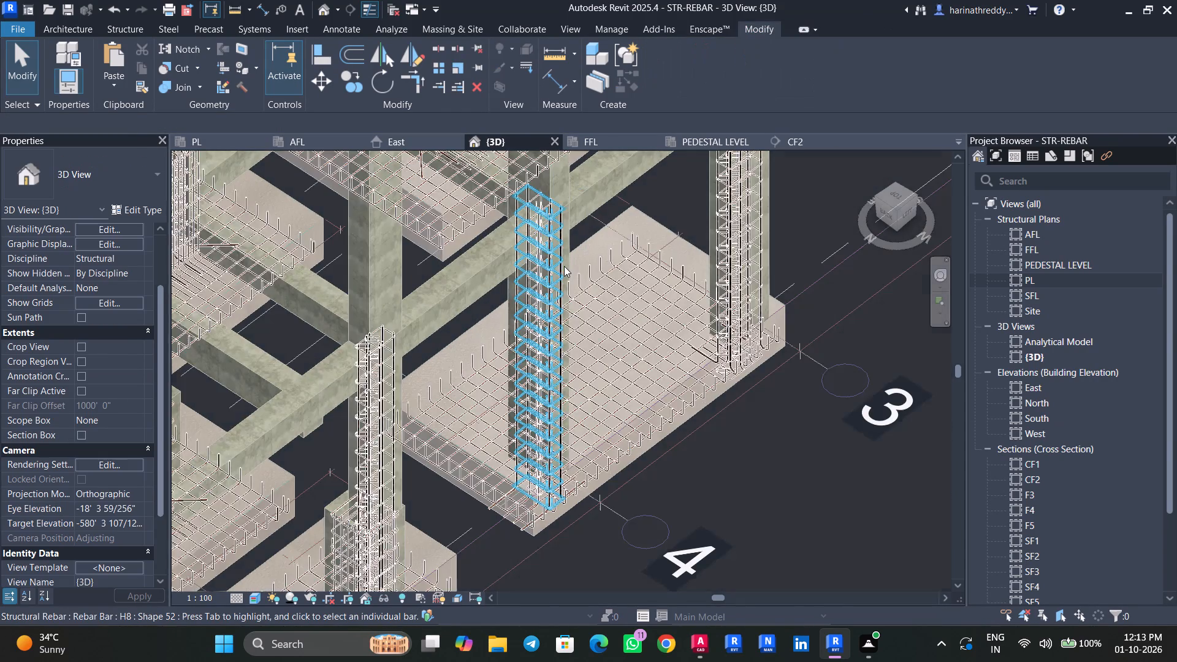
pyautogui.scroll(4, 567, 261)
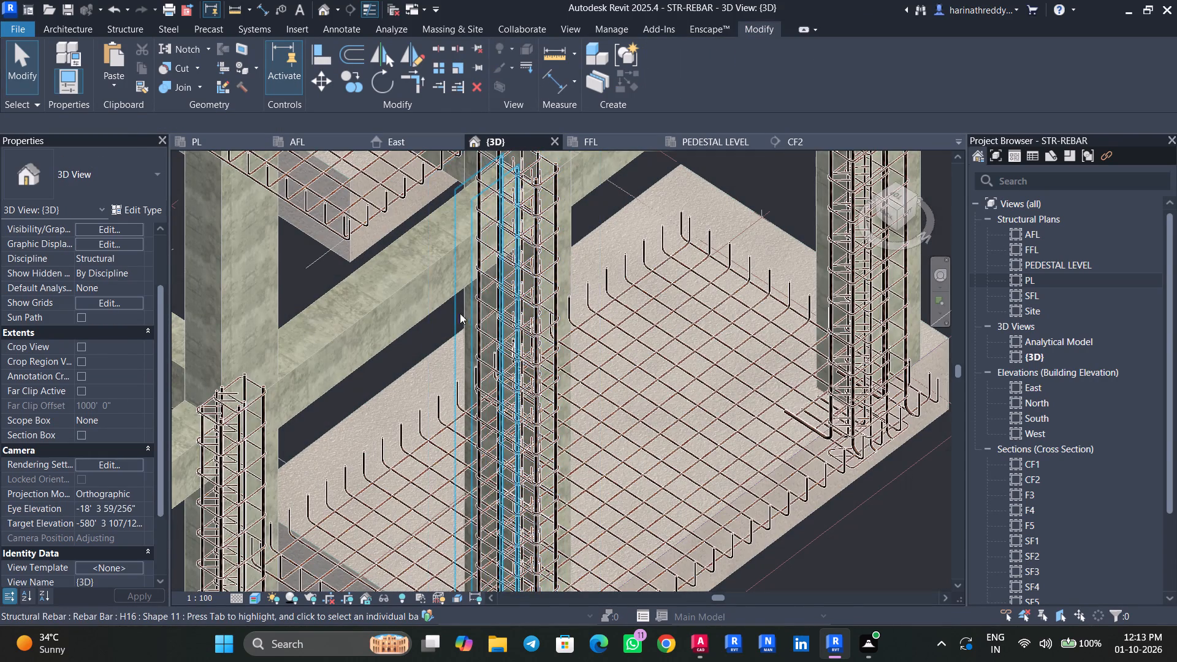
pyautogui.scroll(6, 465, 325)
pyautogui.keyDown('shift'); pyautogui.moveTo(766, 354); pyautogui.dragTo(758, 351, button='middle'); pyautogui.keyUp('shift')
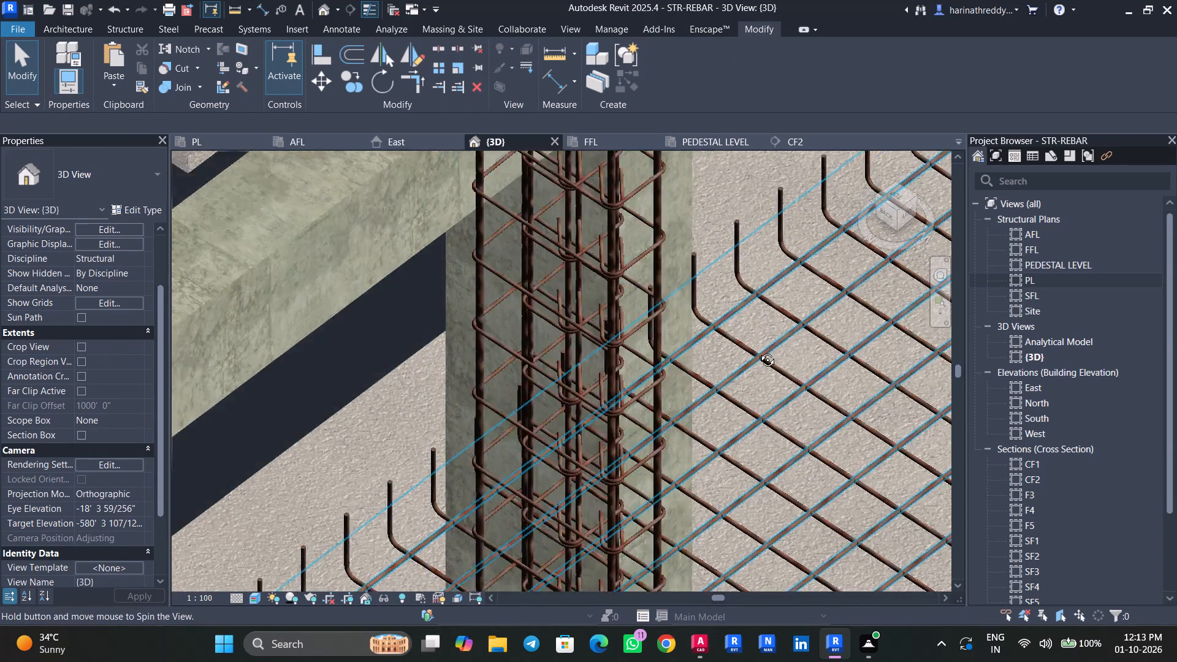
pyautogui.keyDown('shift'); pyautogui.moveTo(758, 351); pyautogui.dragTo(742, 341, button='middle'); pyautogui.keyUp('shift')
pyautogui.moveTo(718, 342); pyautogui.dragTo(1024, 432, button='middle')
pyautogui.scroll(1, 949, 401)
pyautogui.scroll(-5, 949, 401)
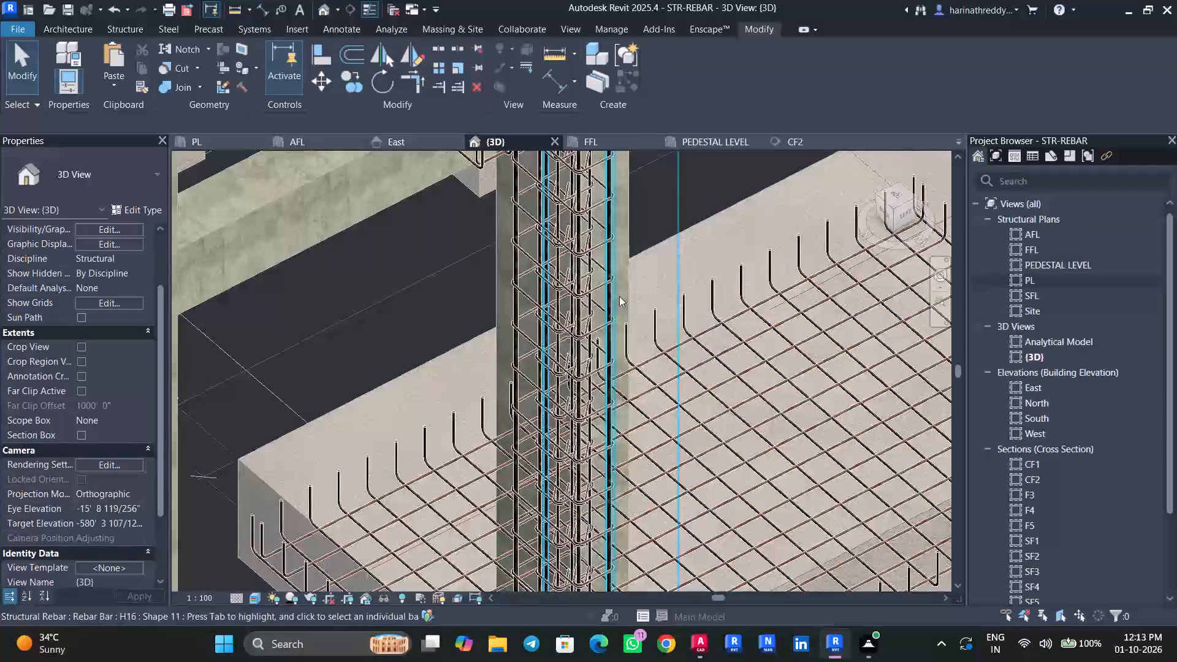
pyautogui.press('Tab')
pyautogui.press('Tab')
pyautogui.press('Tab')
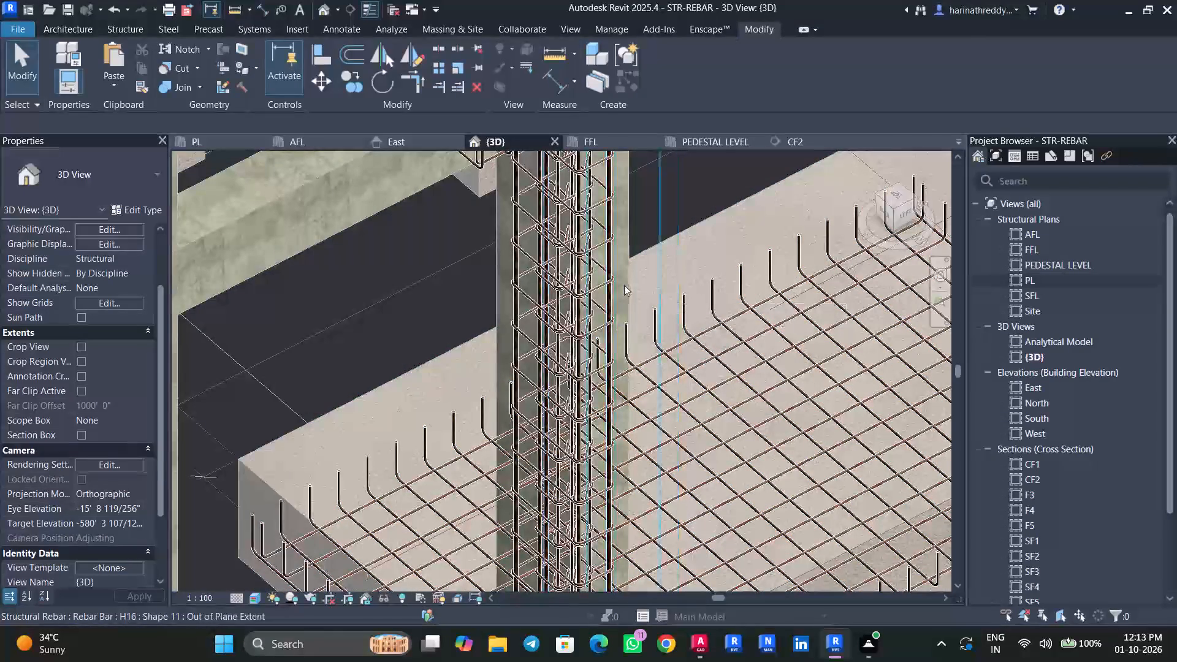
pyautogui.press('Tab')
pyautogui.press('Tab')
pyautogui.click(624, 280)
pyautogui.scroll(-6, 624, 280)
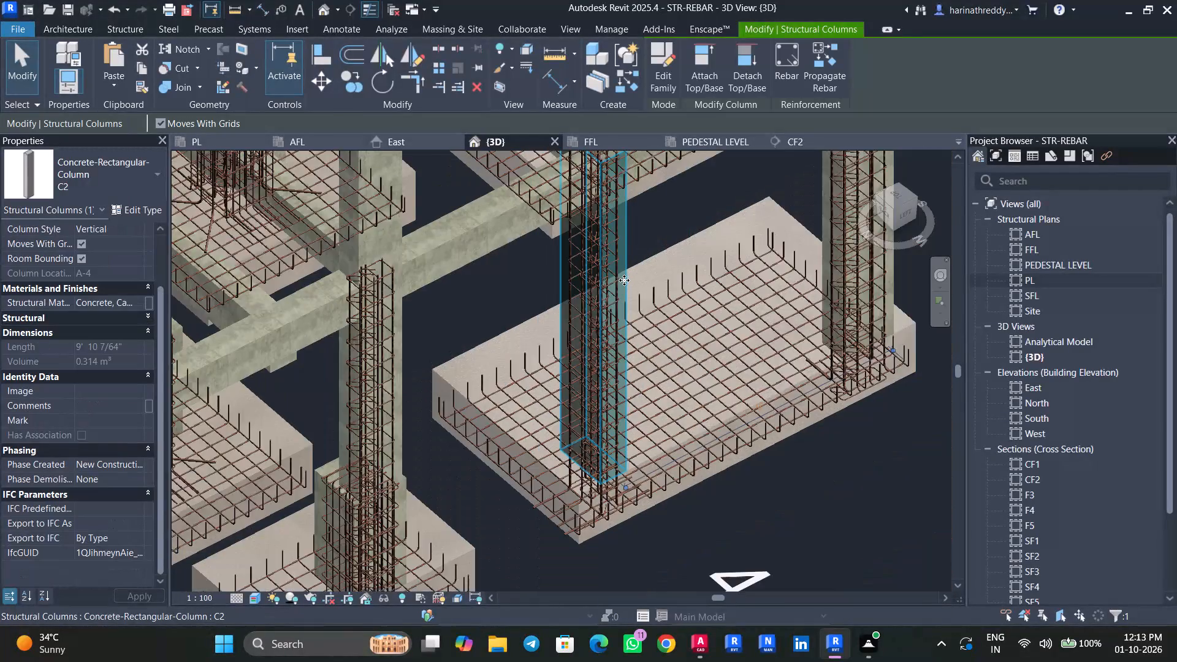
pyautogui.scroll(-1, 624, 280)
pyautogui.moveTo(560, 497); pyautogui.dragTo(883, 393, button='middle')
pyautogui.press('Escape')
pyautogui.press('Escape')
pyautogui.press('Escape')
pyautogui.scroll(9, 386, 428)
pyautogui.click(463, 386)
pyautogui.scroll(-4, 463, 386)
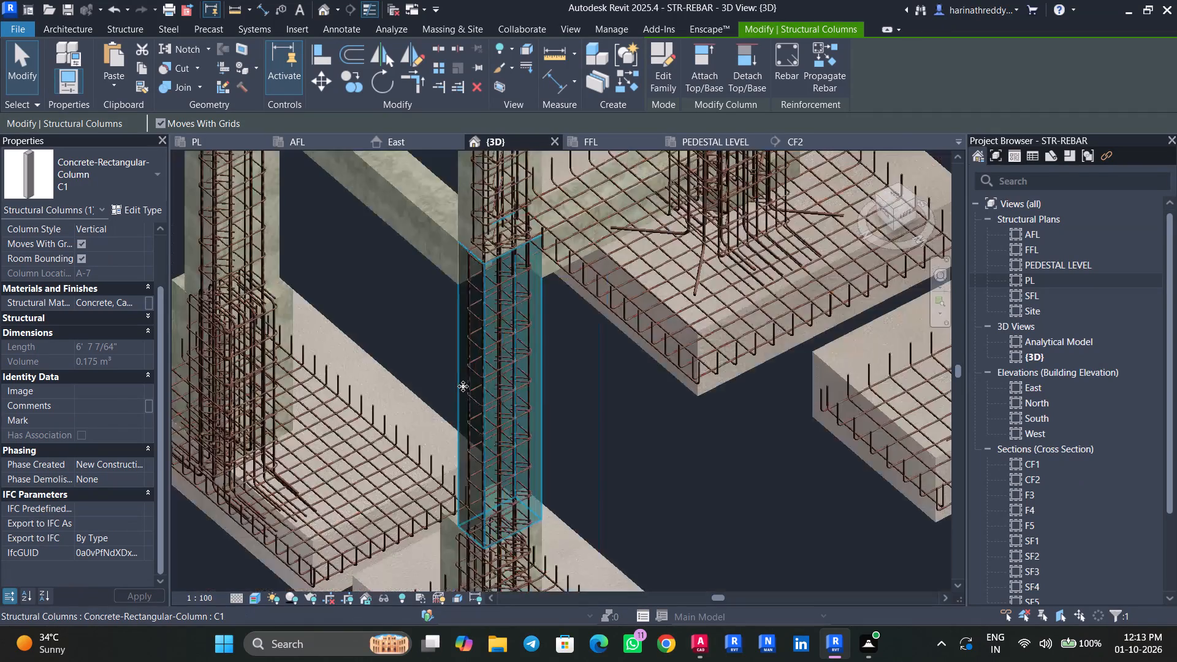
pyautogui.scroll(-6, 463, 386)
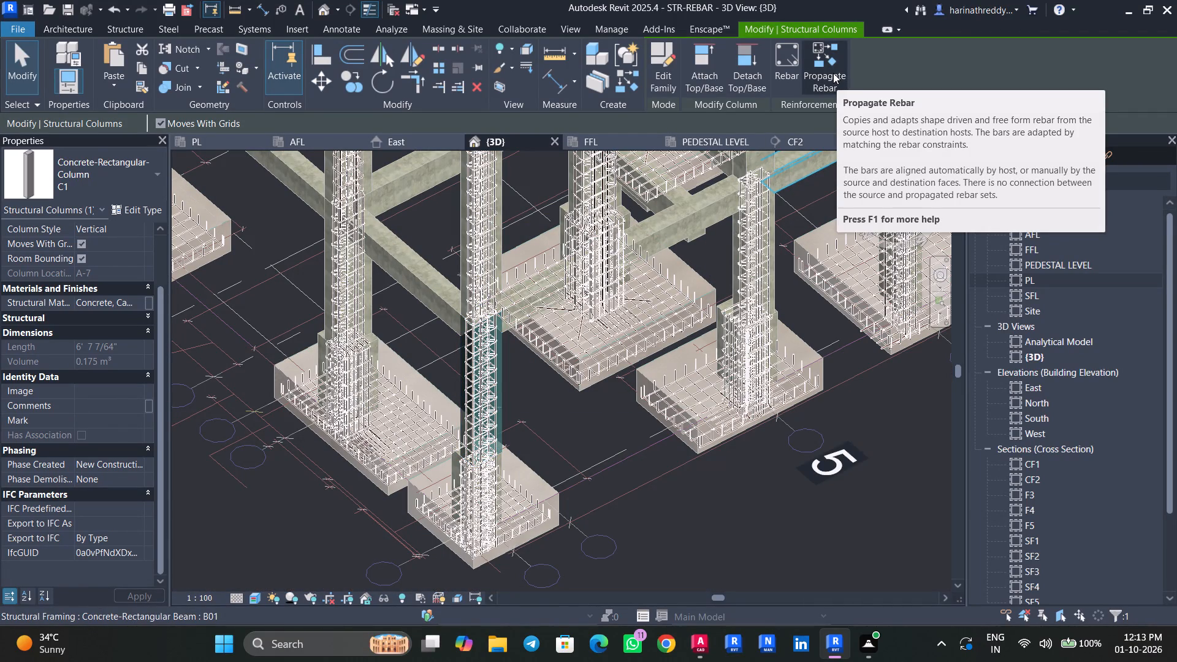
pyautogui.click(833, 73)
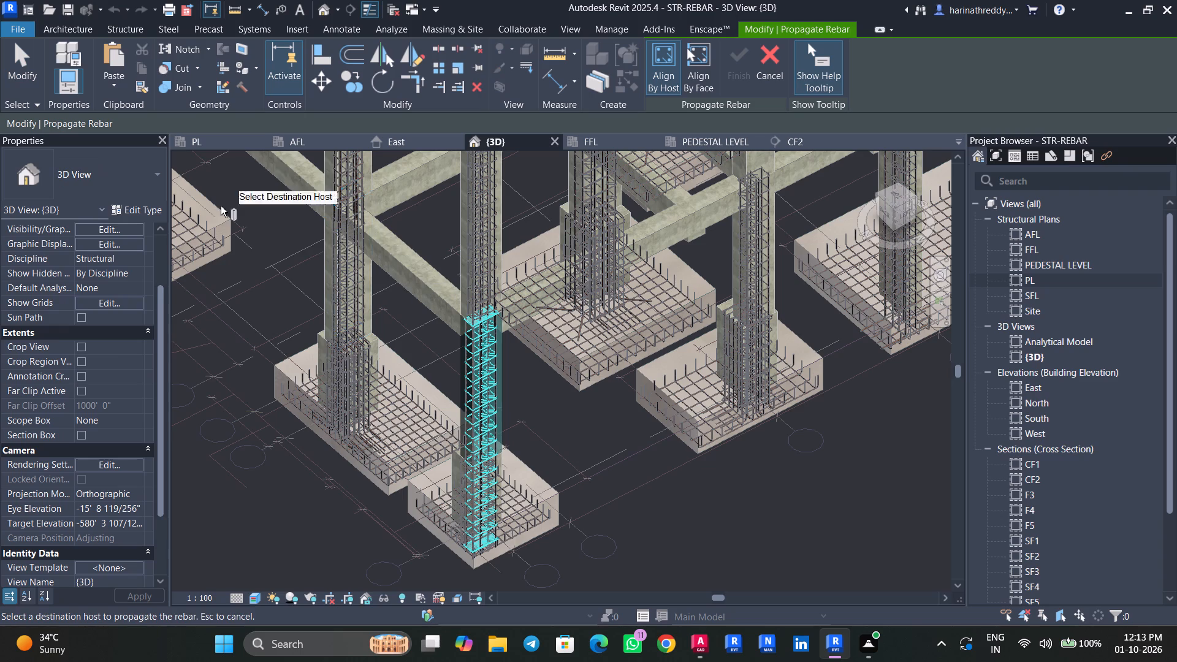
# Examine the PL plan for a C1 column along grids 7 and 6 matching the one at grid A-7.
pyautogui.click(217, 142)
pyautogui.scroll(-13, 443, 398)
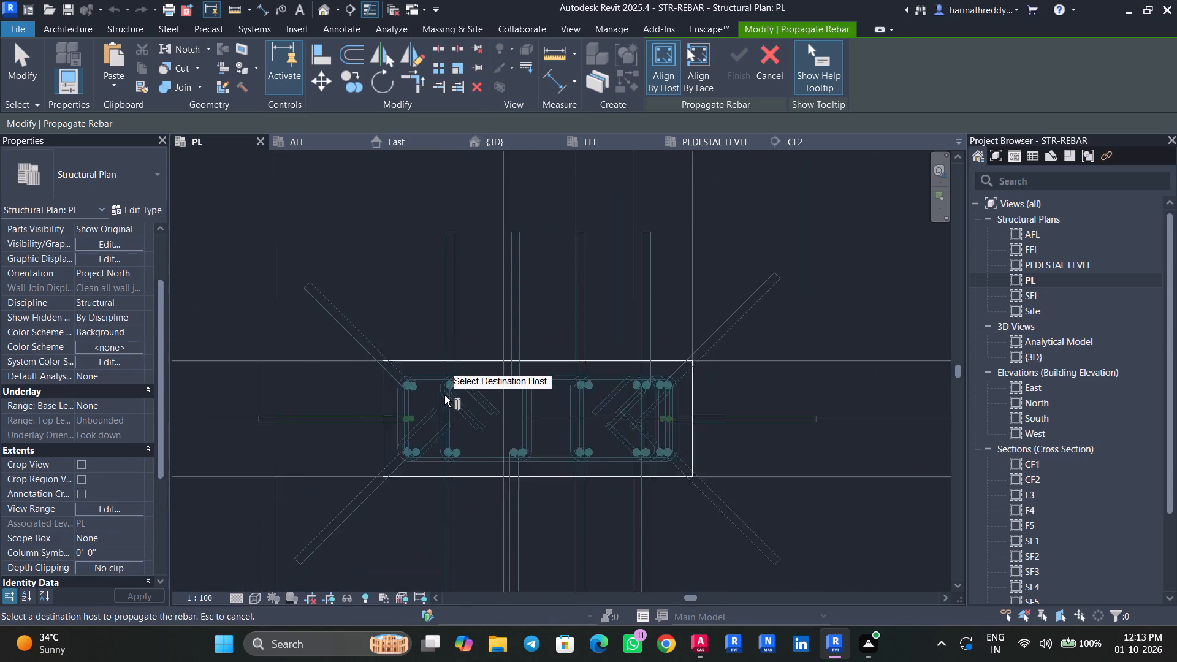
pyautogui.scroll(-13, 444, 395)
pyautogui.scroll(1, 445, 395)
pyautogui.scroll(-9, 445, 395)
pyautogui.moveTo(510, 334); pyautogui.dragTo(555, 522, button='middle')
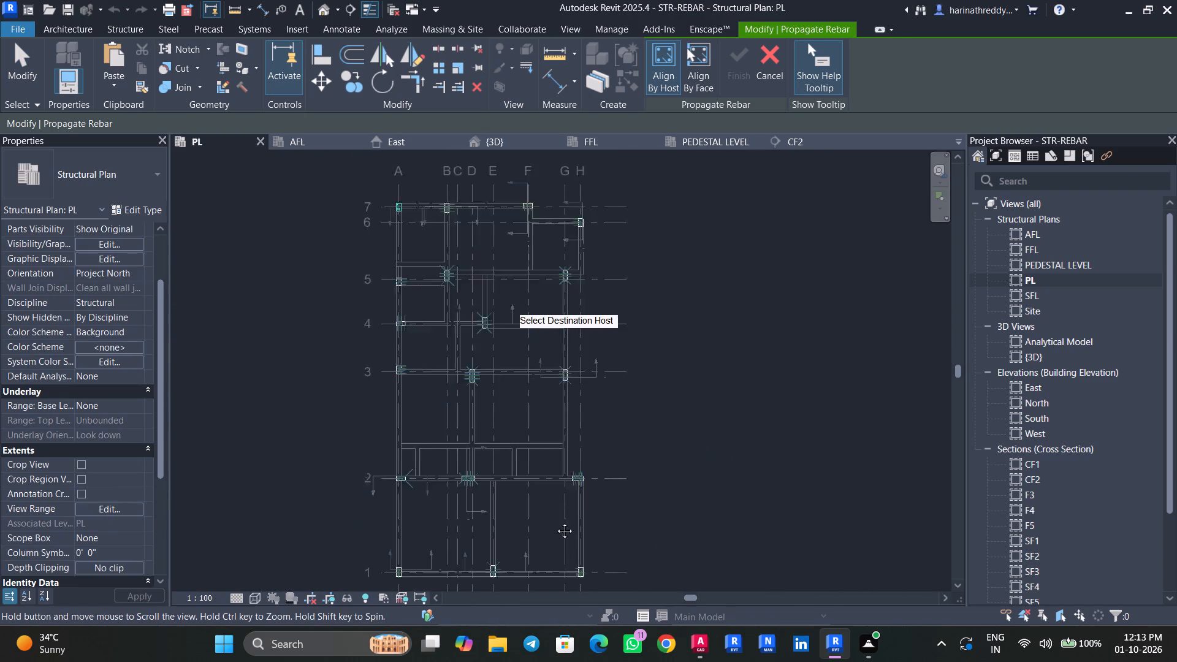
pyautogui.moveTo(555, 522); pyautogui.dragTo(563, 538, button='middle')
pyautogui.scroll(15, 449, 325)
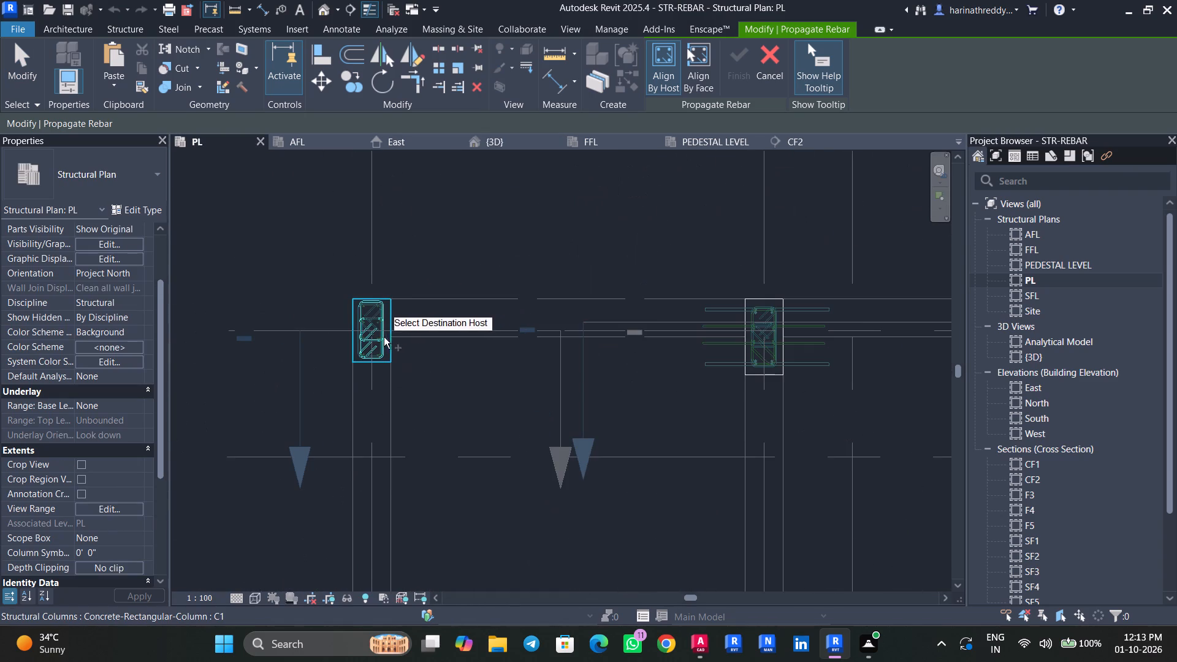
pyautogui.moveTo(801, 357); pyautogui.dragTo(394, 391, button='middle')
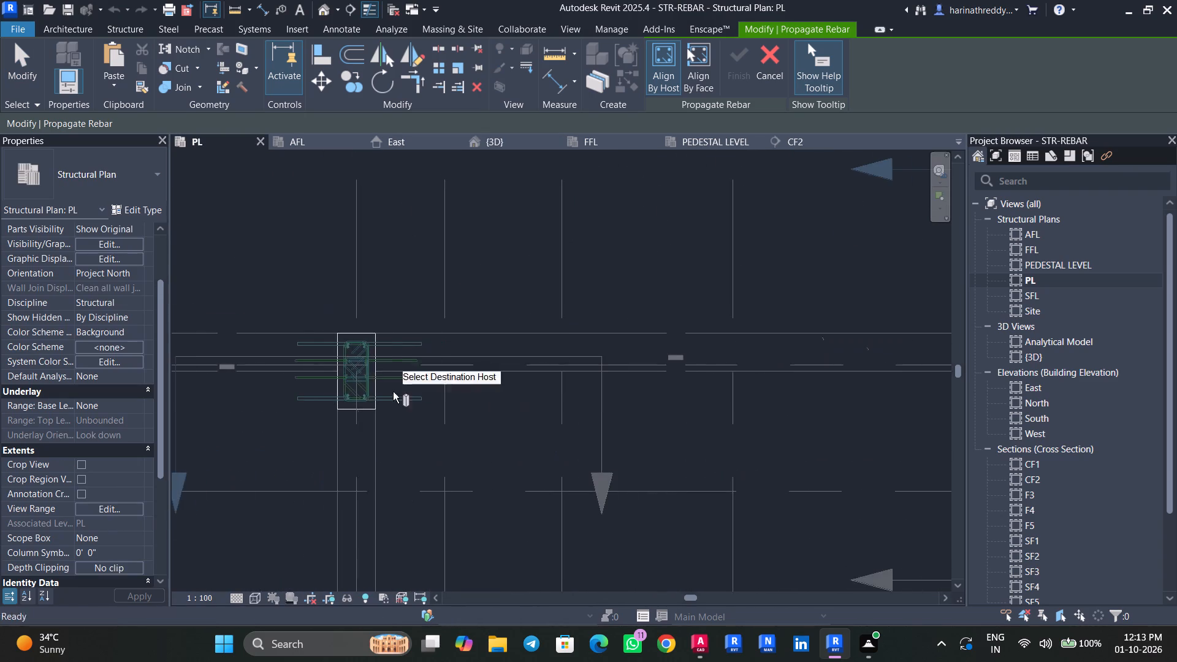
pyautogui.moveTo(671, 395); pyautogui.dragTo(286, 398, button='middle')
pyautogui.scroll(-7, 498, 396)
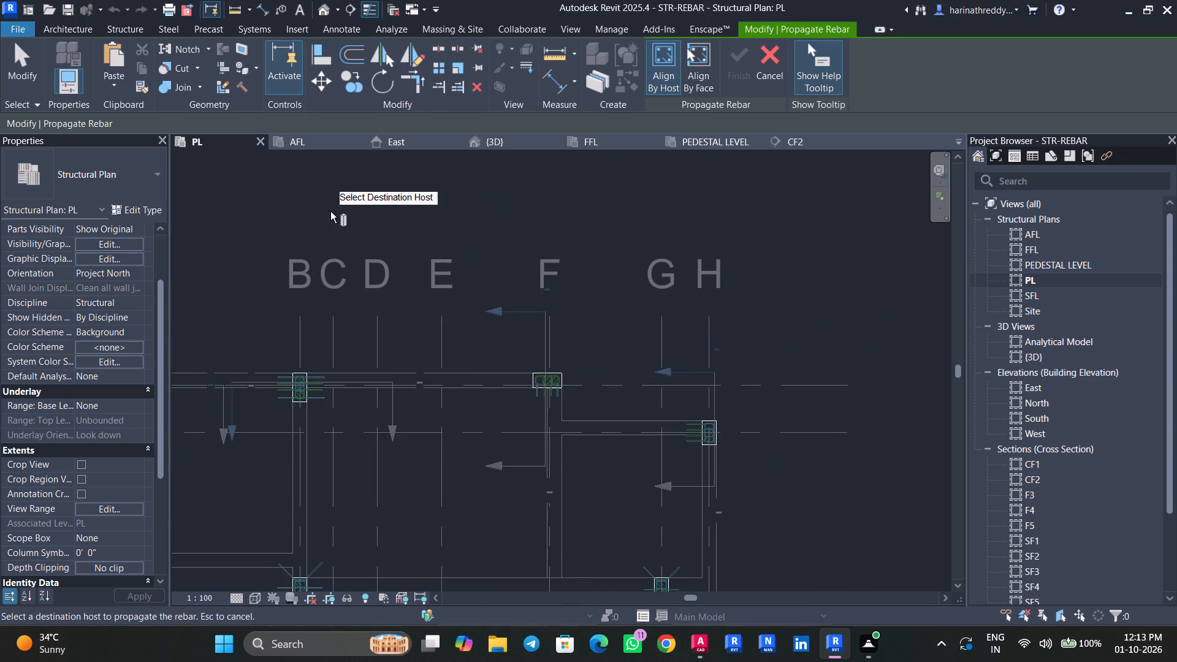
# Examine the C1 column over footing SF5 near grid H-6 in the AFL plan.
pyautogui.click(313, 137)
pyautogui.scroll(-13, 464, 371)
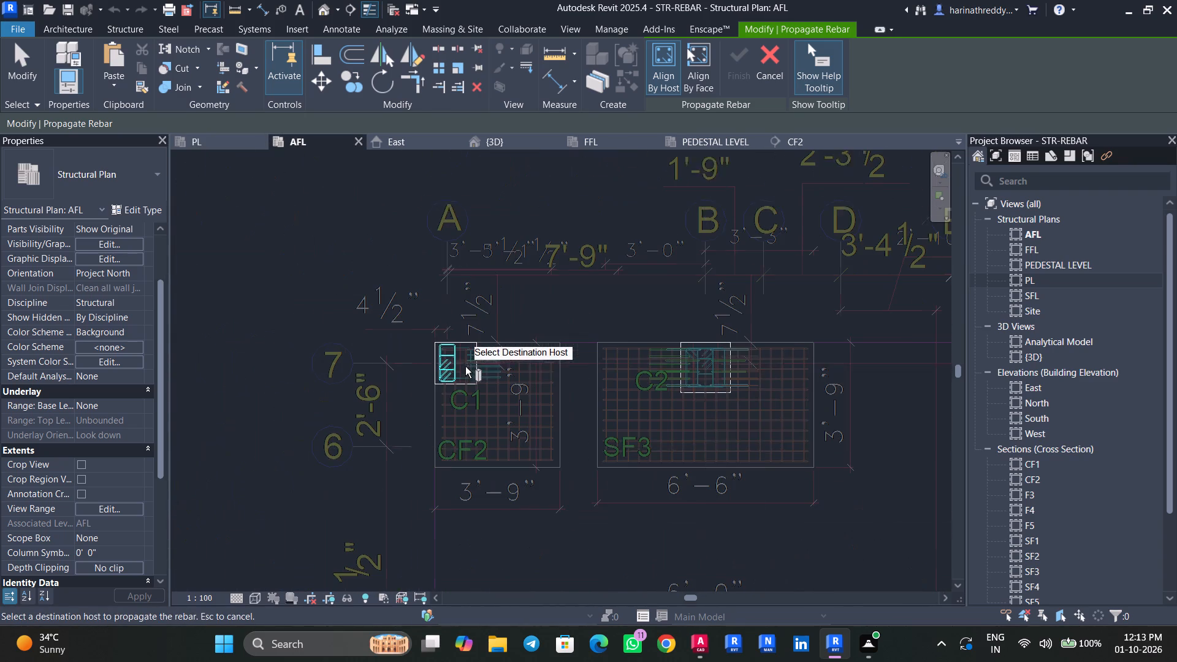
pyautogui.moveTo(746, 411); pyautogui.dragTo(397, 382, button='middle')
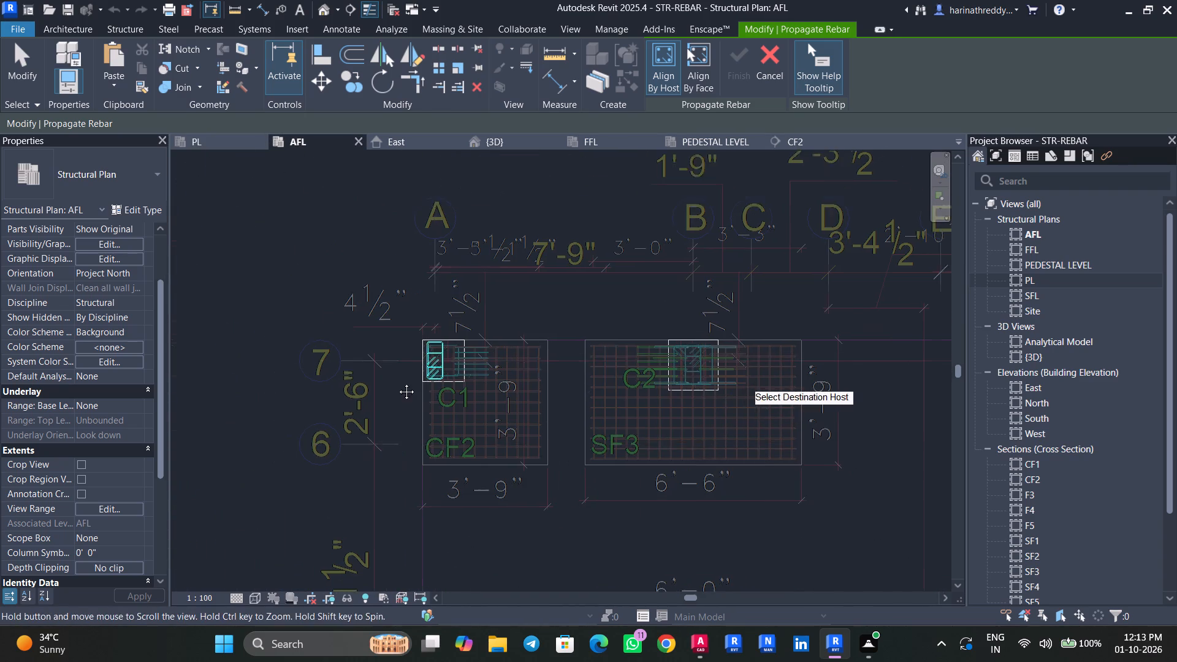
pyautogui.moveTo(735, 428); pyautogui.dragTo(501, 389, button='middle')
pyautogui.scroll(2, 826, 390)
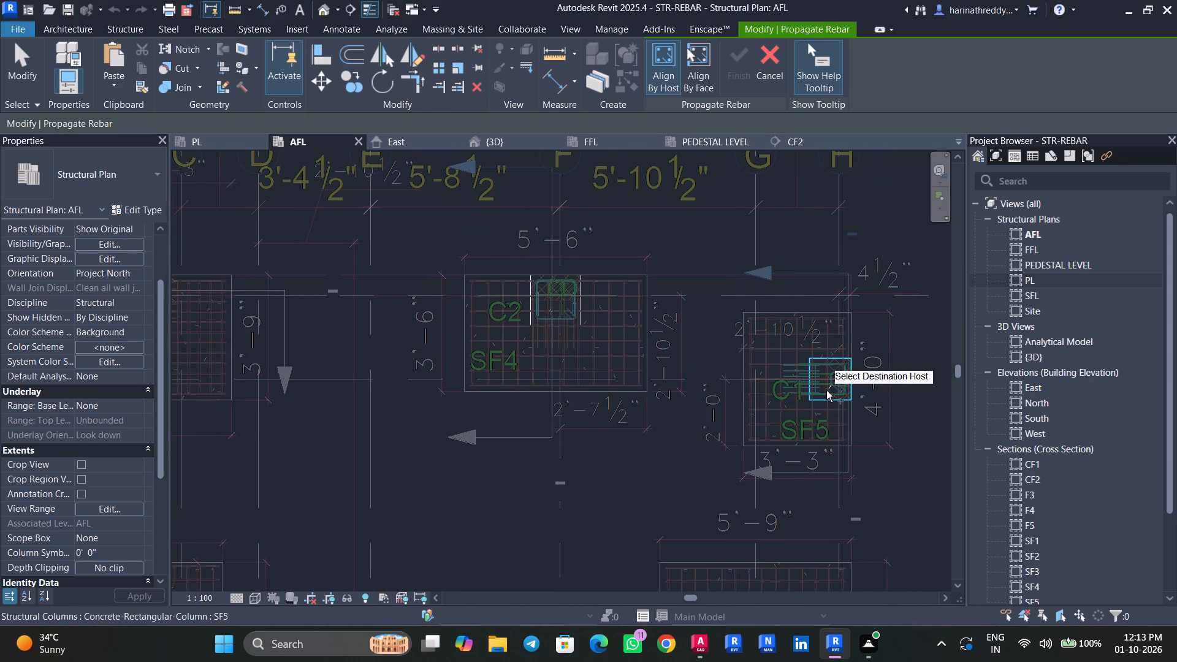
pyautogui.scroll(10, 826, 390)
pyautogui.moveTo(870, 293); pyautogui.dragTo(760, 401, button='middle')
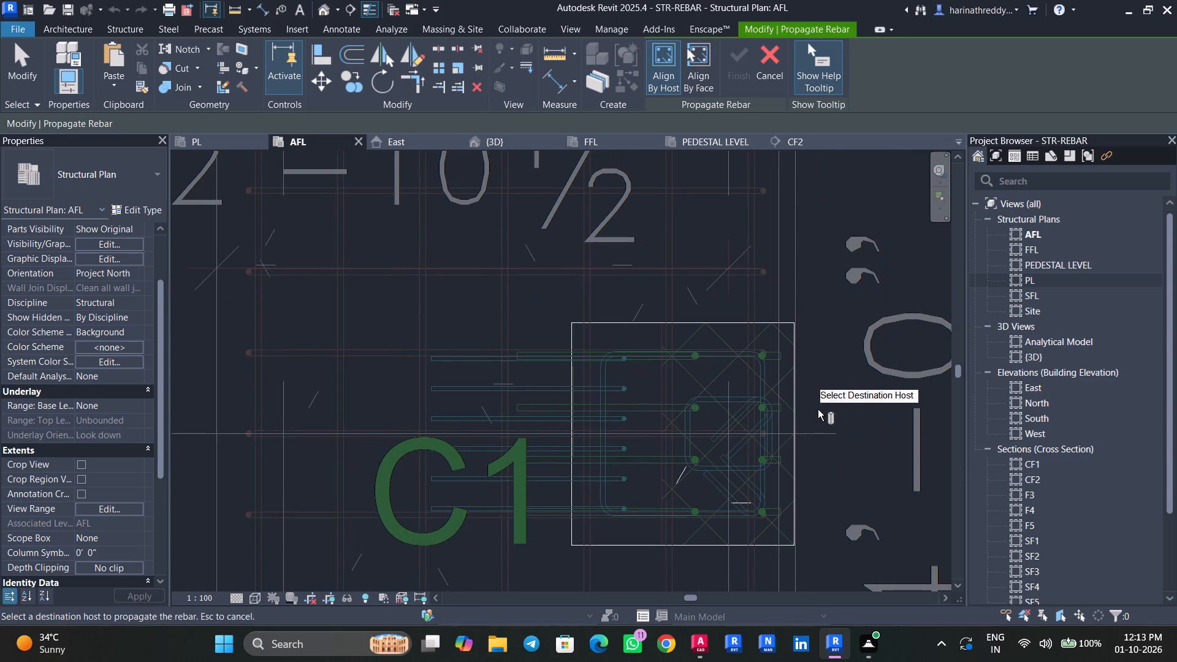
pyautogui.scroll(-7, 756, 462)
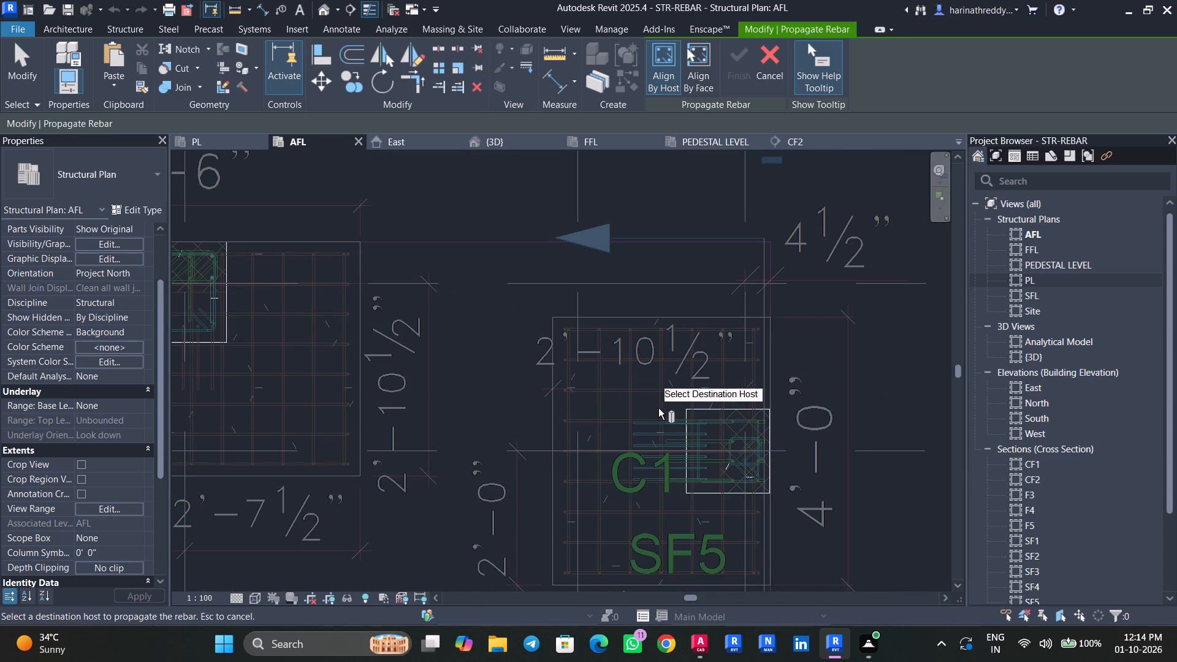
# Compare the column at grid H-6 in the PEDESTAL LEVEL plan with the column labels in the AFL plan.
pyautogui.click(728, 135)
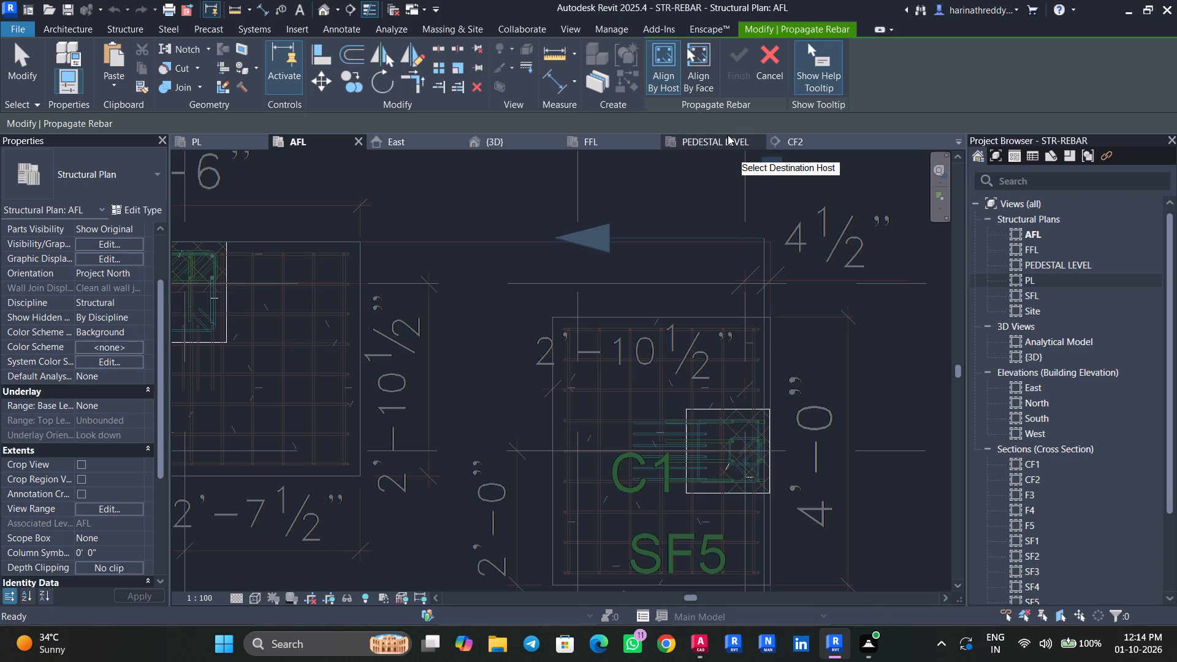
pyautogui.scroll(-17, 651, 422)
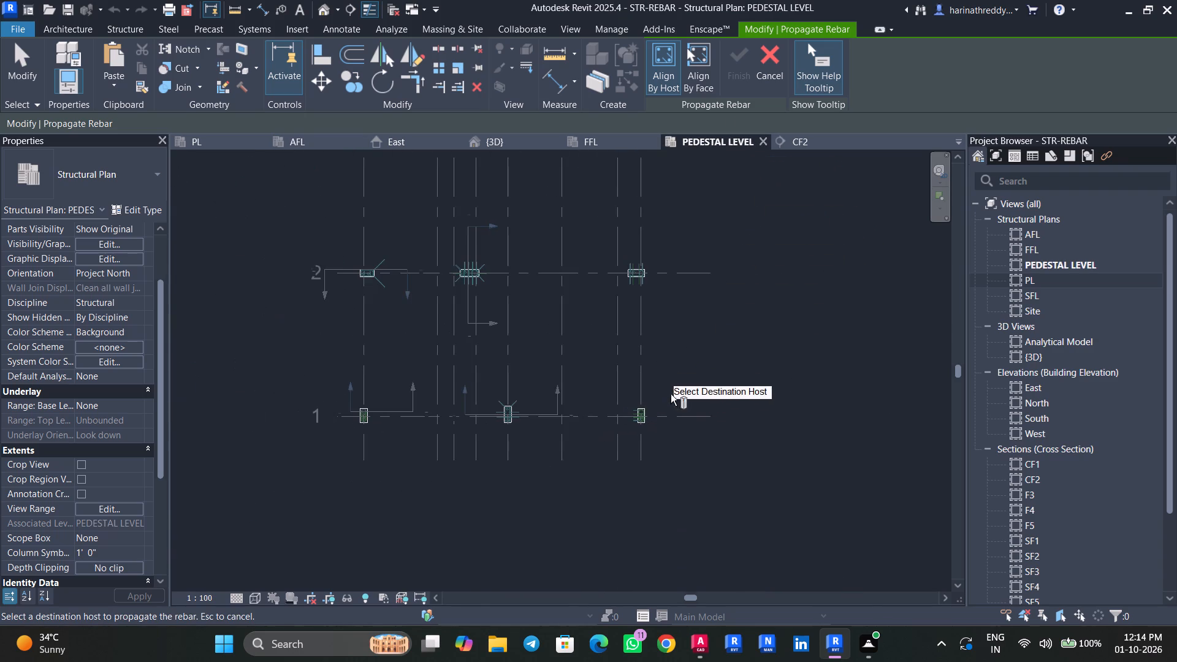
pyautogui.moveTo(675, 367); pyautogui.dragTo(680, 593, button='middle')
pyautogui.moveTo(687, 327); pyautogui.dragTo(696, 575, button='middle')
pyautogui.scroll(2, 649, 349)
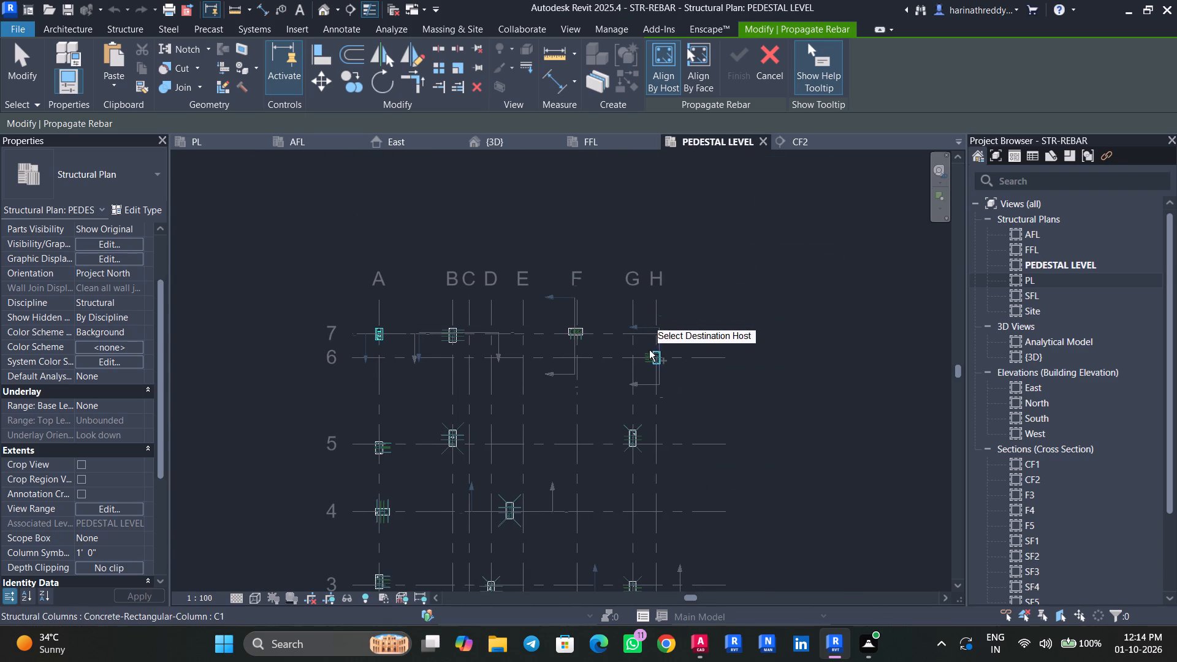
pyautogui.scroll(18, 649, 350)
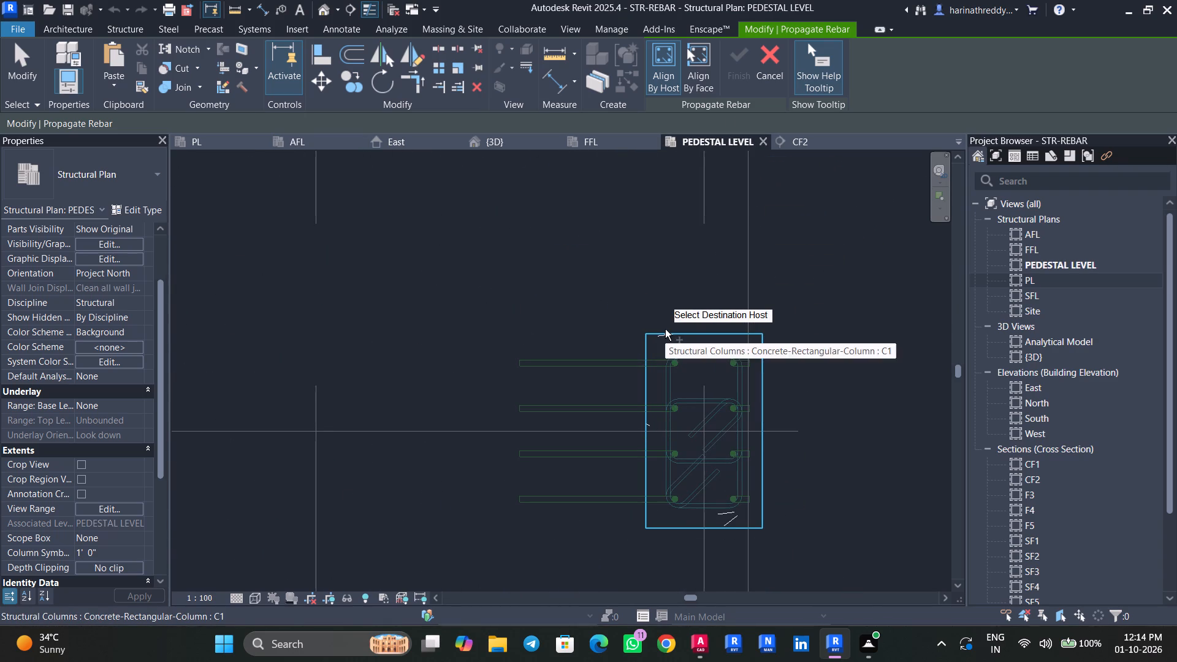
pyautogui.click(314, 143)
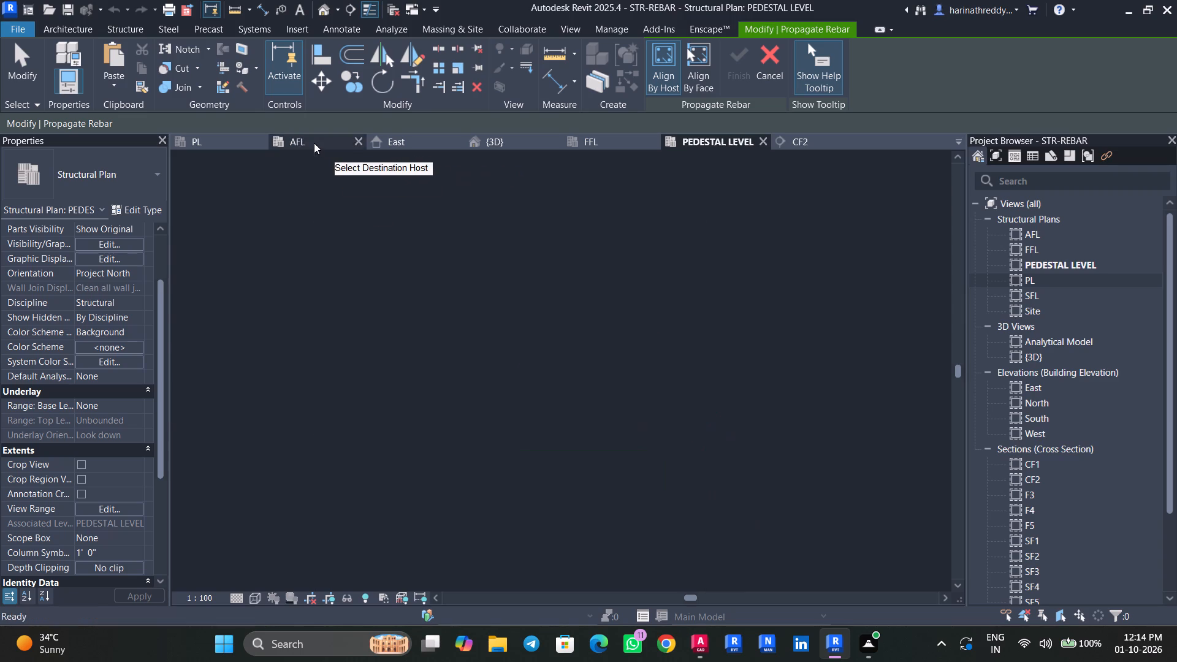
pyautogui.scroll(-6, 524, 401)
pyautogui.scroll(1, 524, 401)
pyautogui.scroll(-1, 524, 401)
pyautogui.moveTo(686, 436); pyautogui.dragTo(737, 406, button='middle')
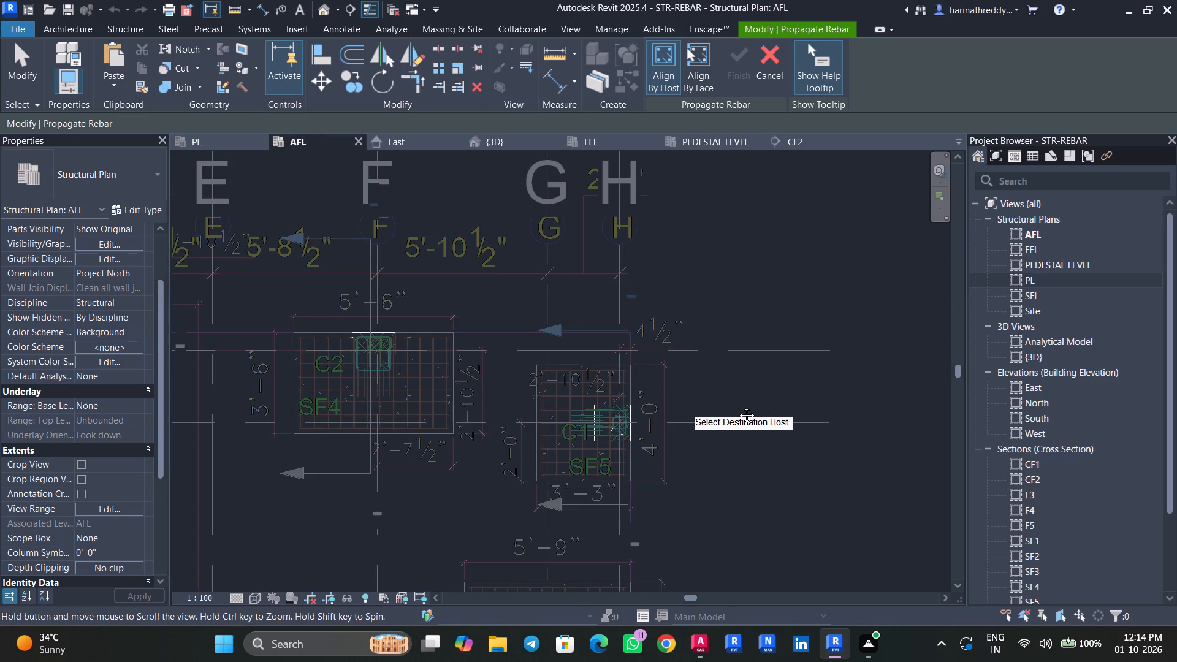
pyautogui.moveTo(737, 406); pyautogui.dragTo(771, 397, button='middle')
pyautogui.scroll(-5, 771, 397)
pyautogui.moveTo(785, 454); pyautogui.dragTo(779, 430, button='middle')
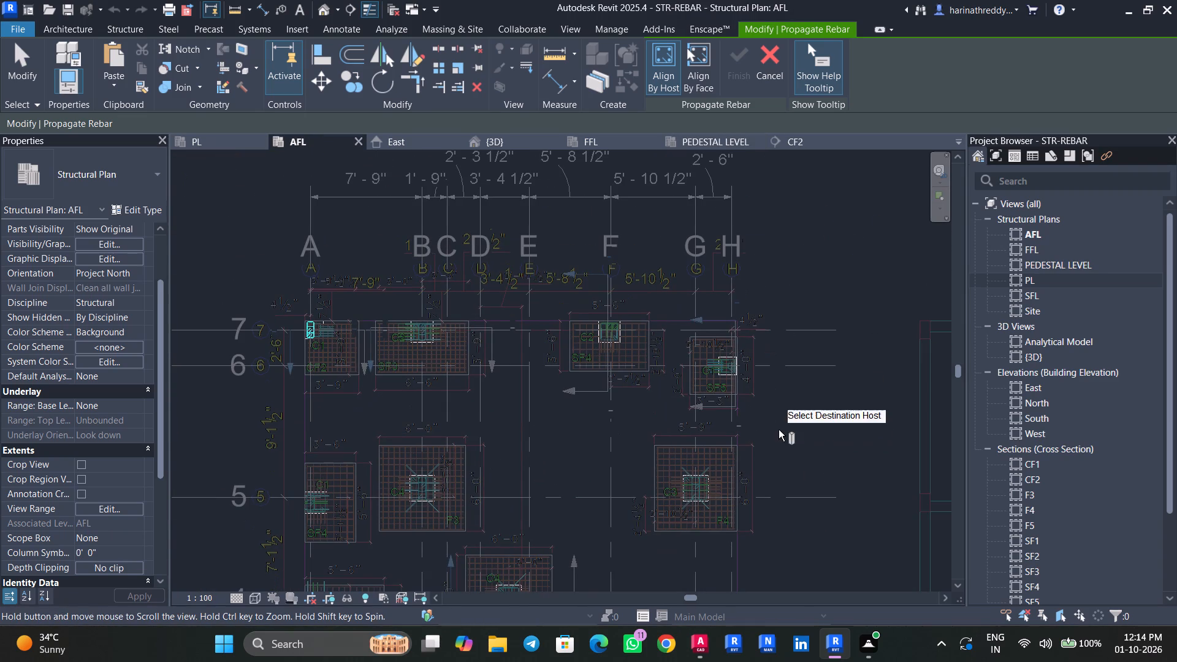
pyautogui.scroll(3, 742, 367)
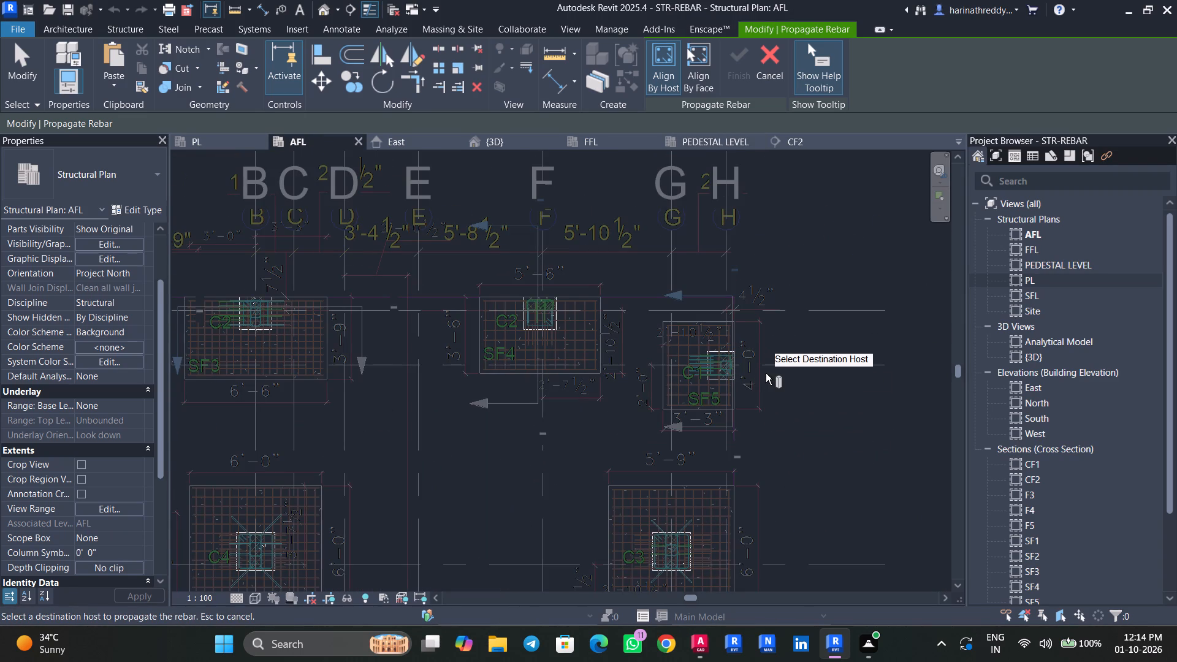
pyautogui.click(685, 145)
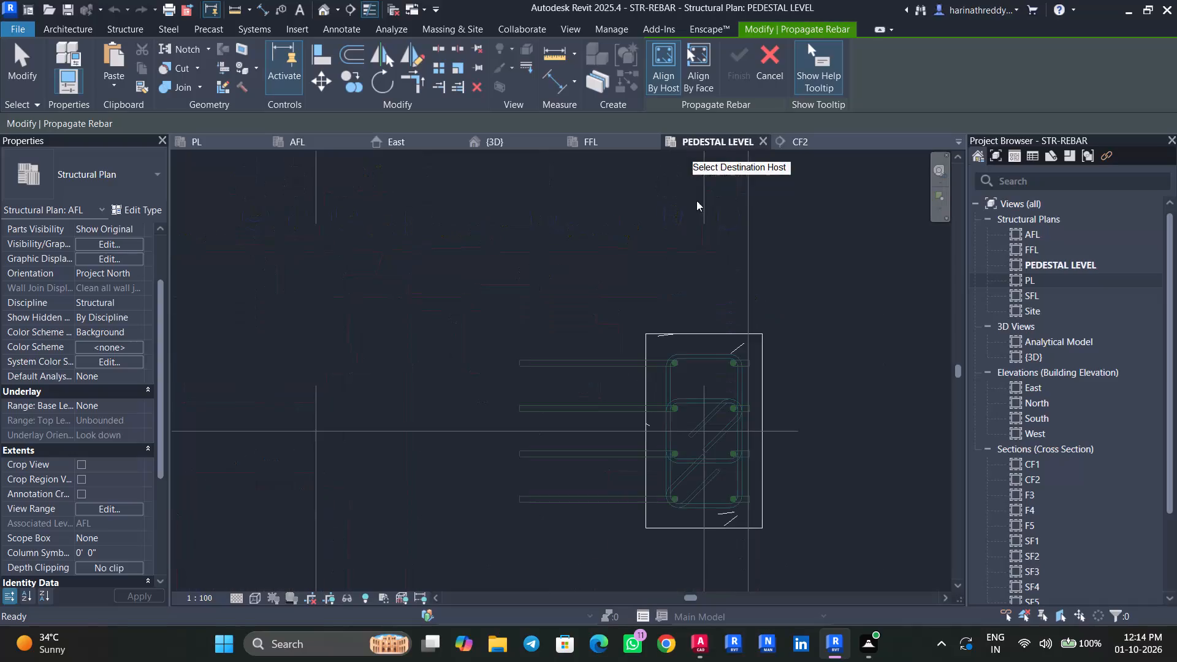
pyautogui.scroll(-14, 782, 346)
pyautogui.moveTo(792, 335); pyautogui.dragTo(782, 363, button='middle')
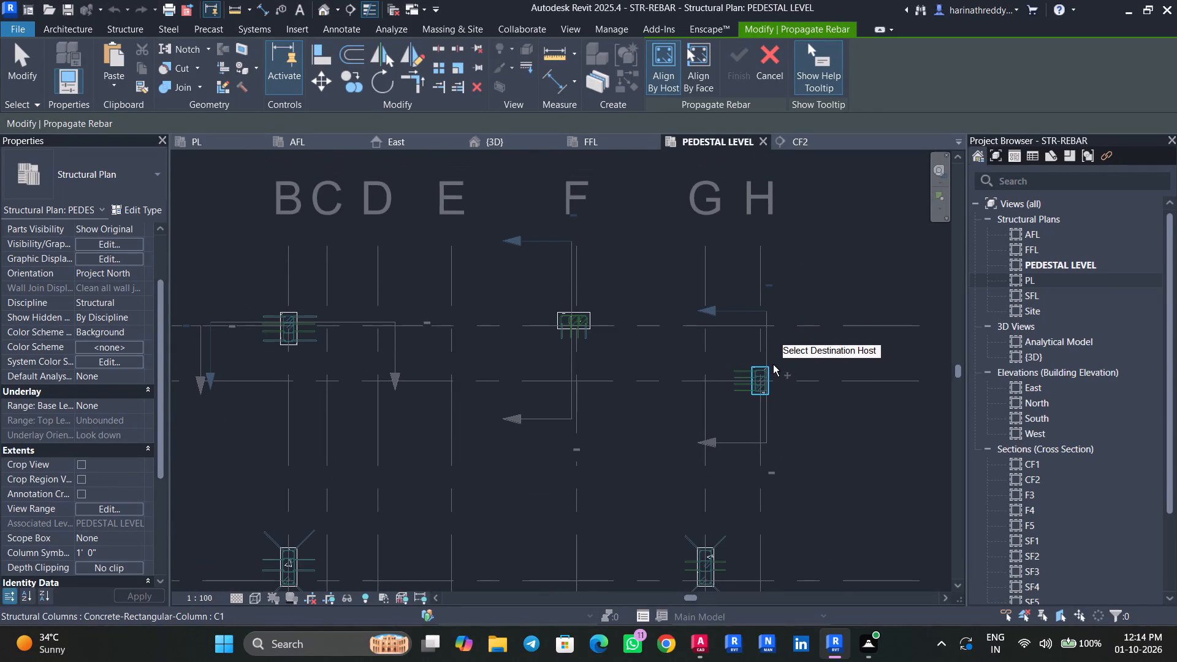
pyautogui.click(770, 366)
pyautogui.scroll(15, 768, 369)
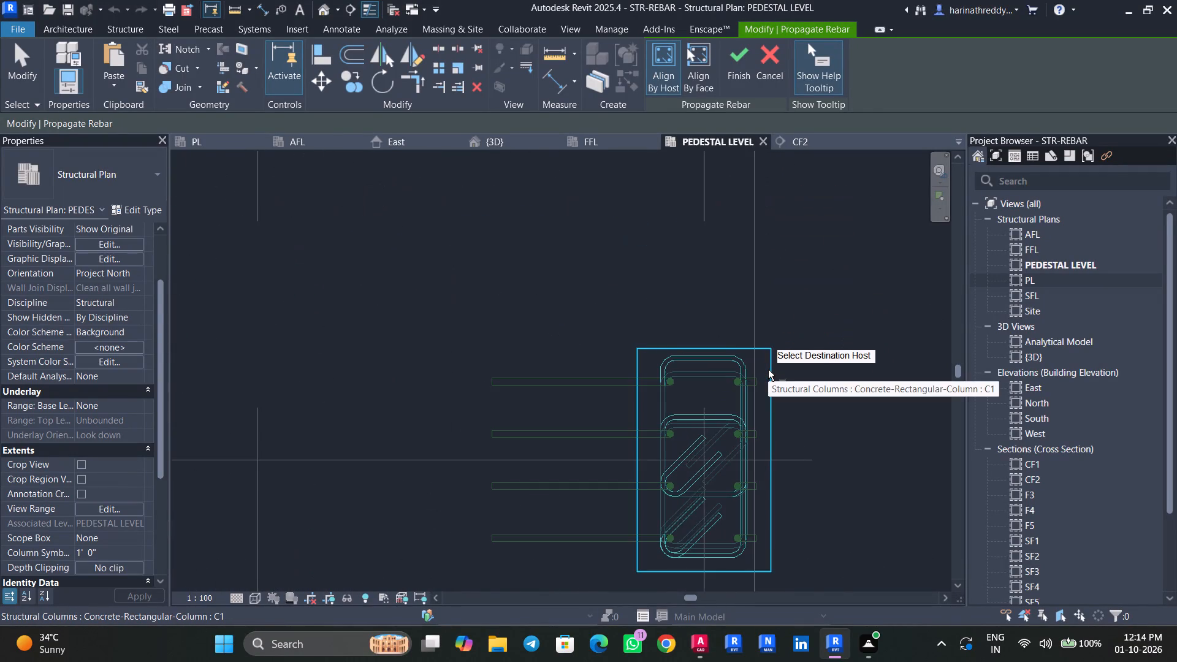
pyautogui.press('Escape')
# Propagate the rebar of column C1 at grid A-7 to the C1 column at grid H-6 in the PEDESTAL LEVEL plan.
pyautogui.scroll(2, 788, 368)
pyautogui.scroll(-5, 788, 368)
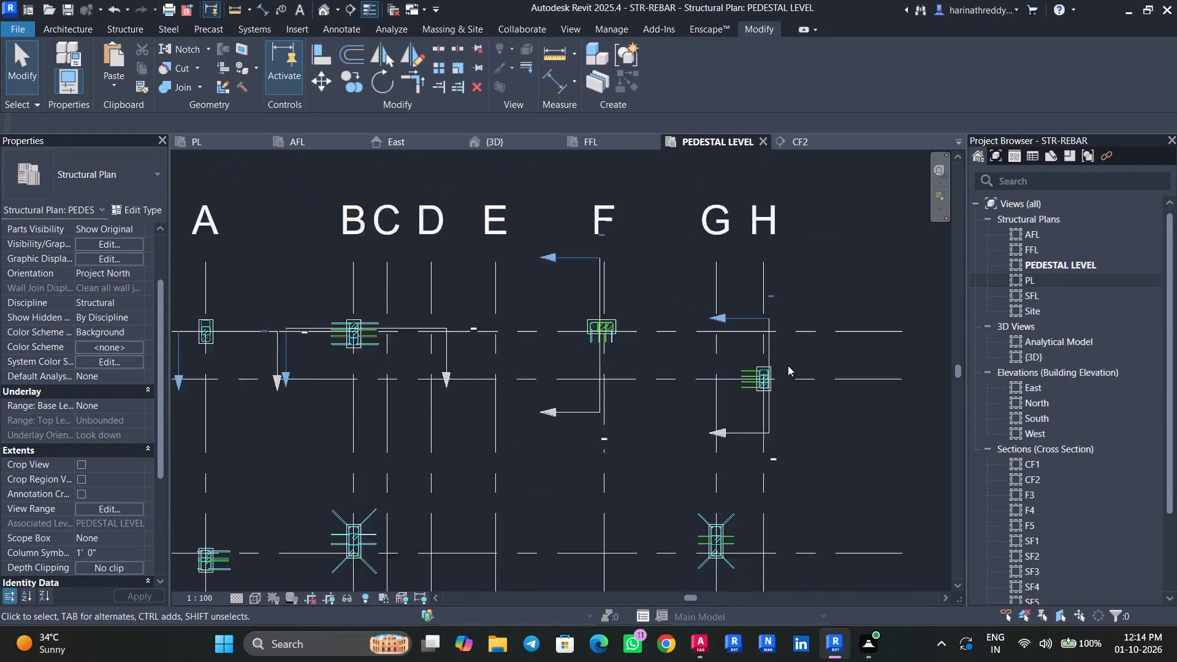
pyautogui.scroll(-2, 788, 365)
pyautogui.scroll(9, 461, 342)
pyautogui.click(451, 335)
pyautogui.scroll(3, 451, 335)
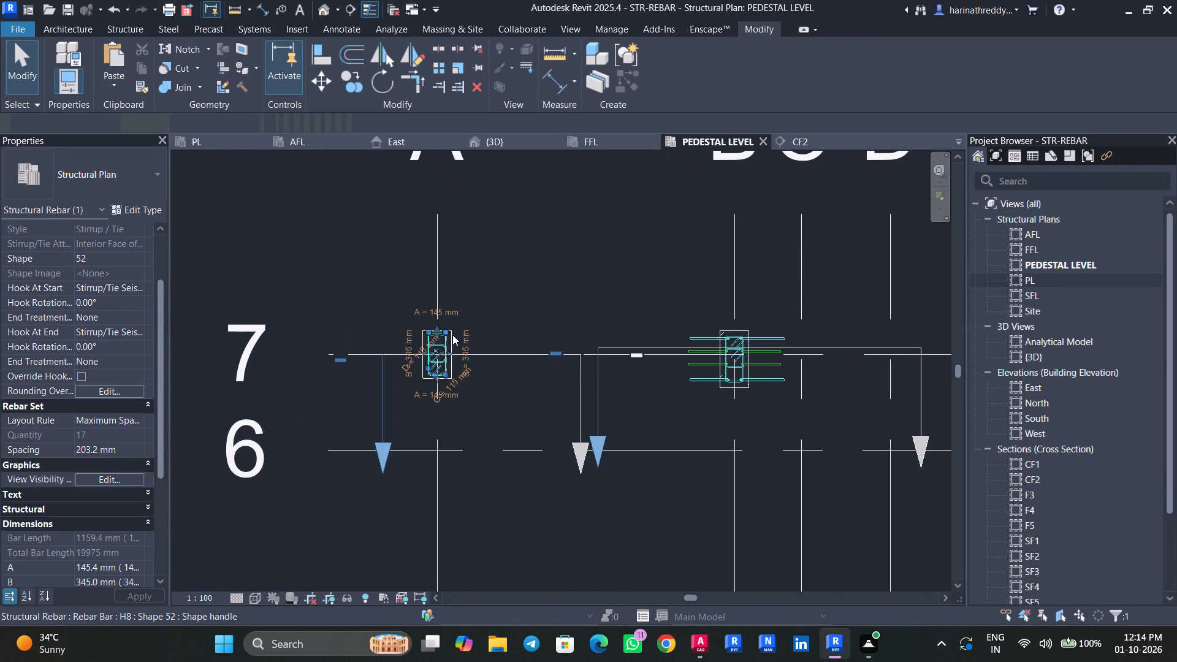
pyautogui.scroll(4, 452, 335)
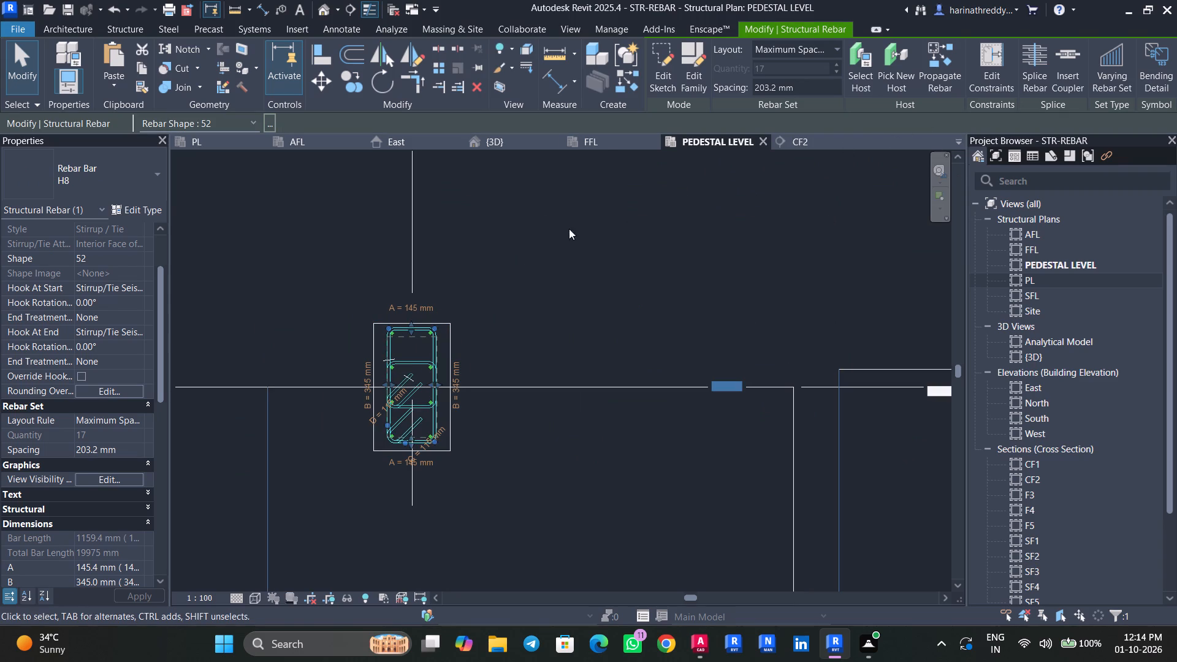
pyautogui.press('Escape')
pyautogui.press('Escape')
pyautogui.click(371, 331)
pyautogui.click(813, 75)
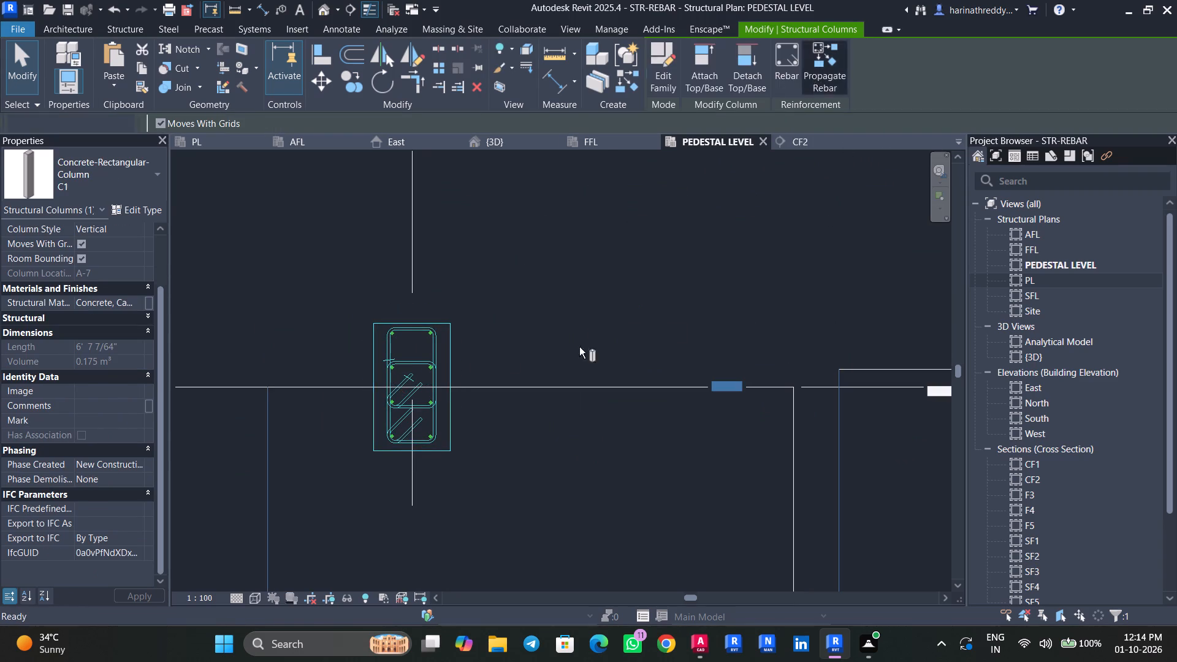
pyautogui.scroll(-7, 467, 356)
pyautogui.moveTo(606, 386); pyautogui.dragTo(242, 382, button='middle')
pyautogui.moveTo(791, 432); pyautogui.dragTo(391, 359, button='middle')
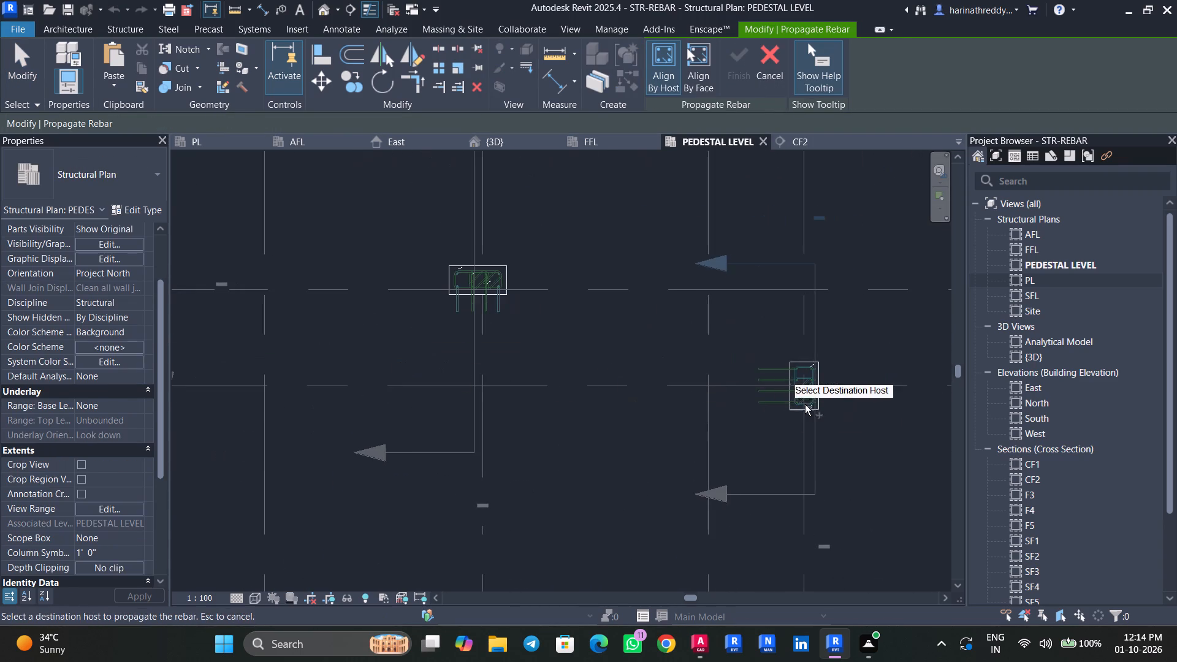
pyautogui.scroll(6, 828, 398)
pyautogui.click(806, 395)
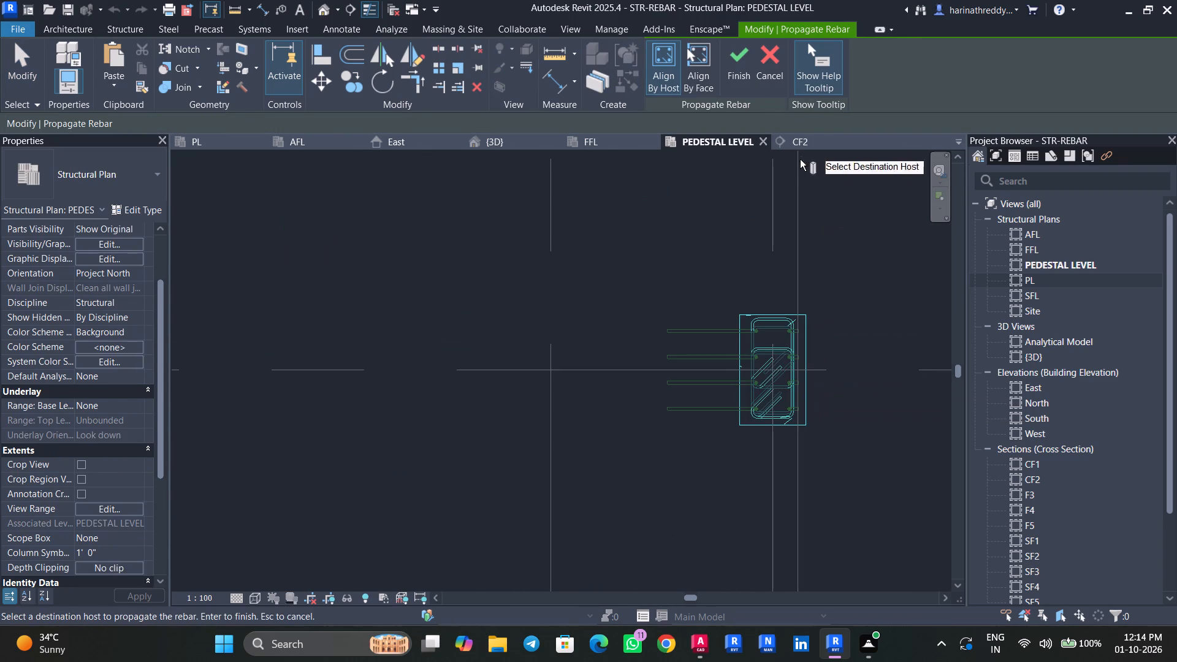
pyautogui.click(738, 61)
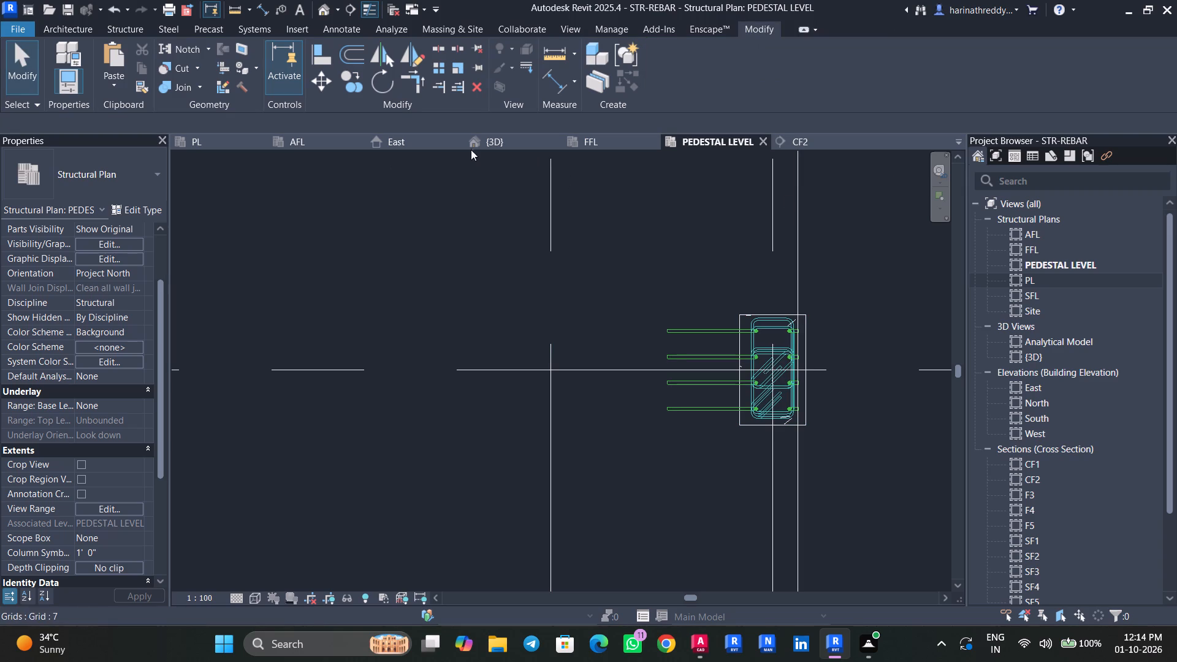
# Examine the column and footing reinforcement in the 3D view from several sides, including the columns near grids H and 6.
pyautogui.click(485, 143)
pyautogui.scroll(-7, 798, 471)
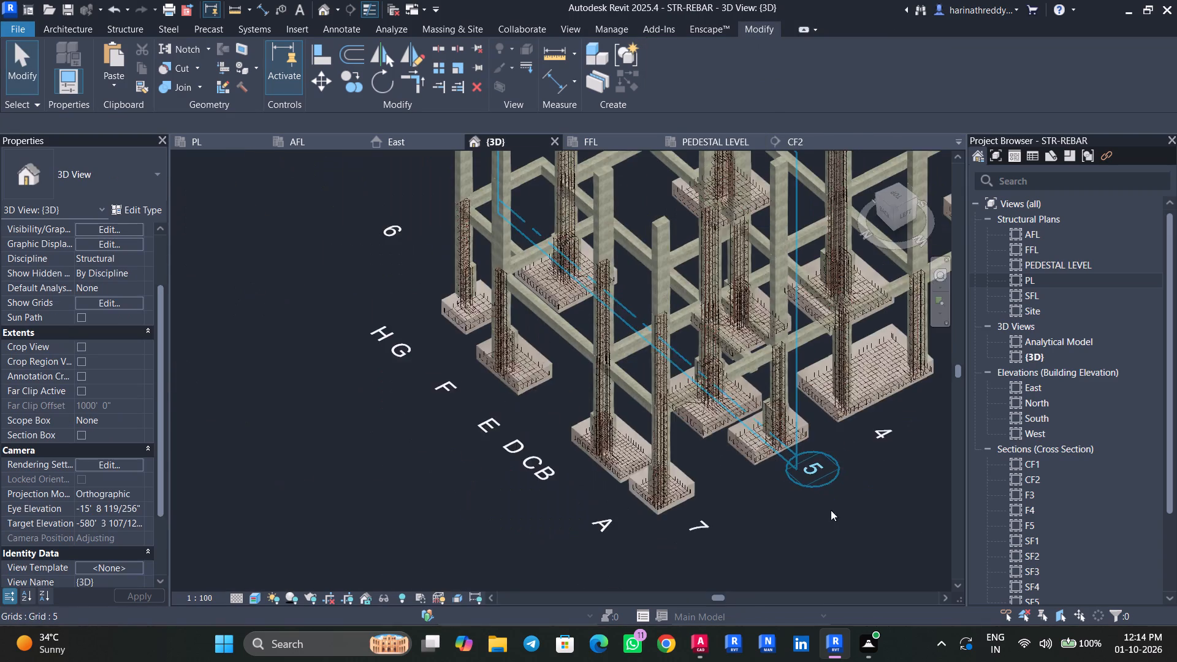
pyautogui.keyDown('shift'); pyautogui.moveTo(908, 540); pyautogui.dragTo(829, 508, button='middle'); pyautogui.keyUp('shift')
pyautogui.moveTo(826, 431); pyautogui.dragTo(612, 573, button='middle')
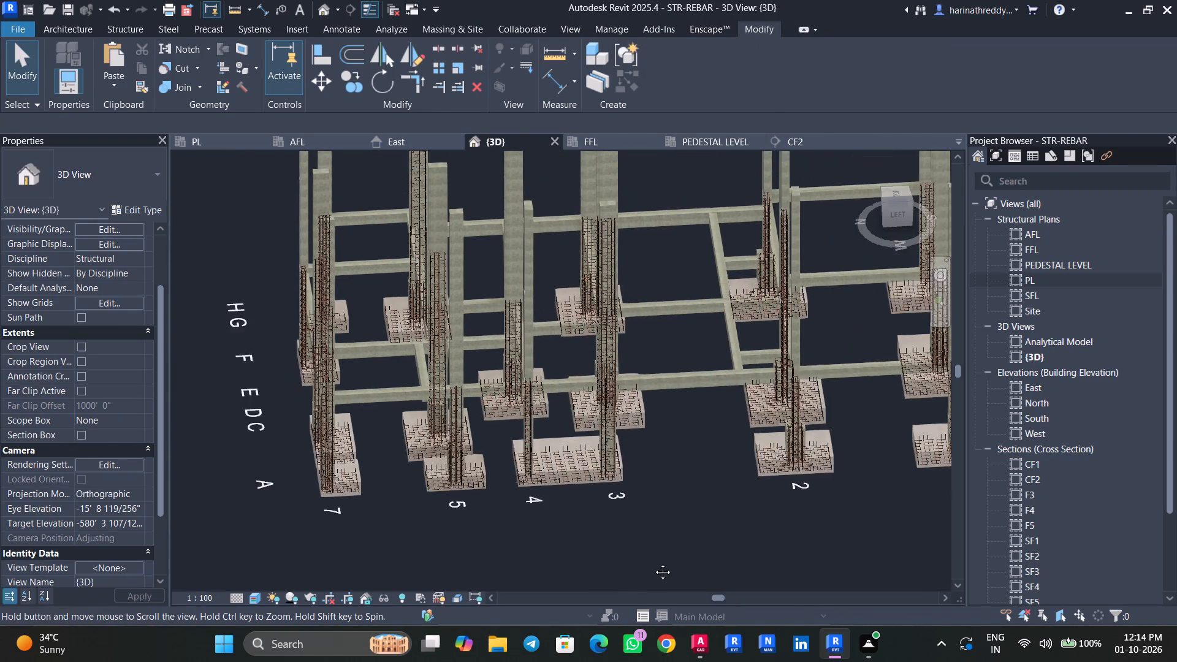
pyautogui.moveTo(923, 531); pyautogui.dragTo(815, 542, button='middle')
pyautogui.scroll(10, 817, 359)
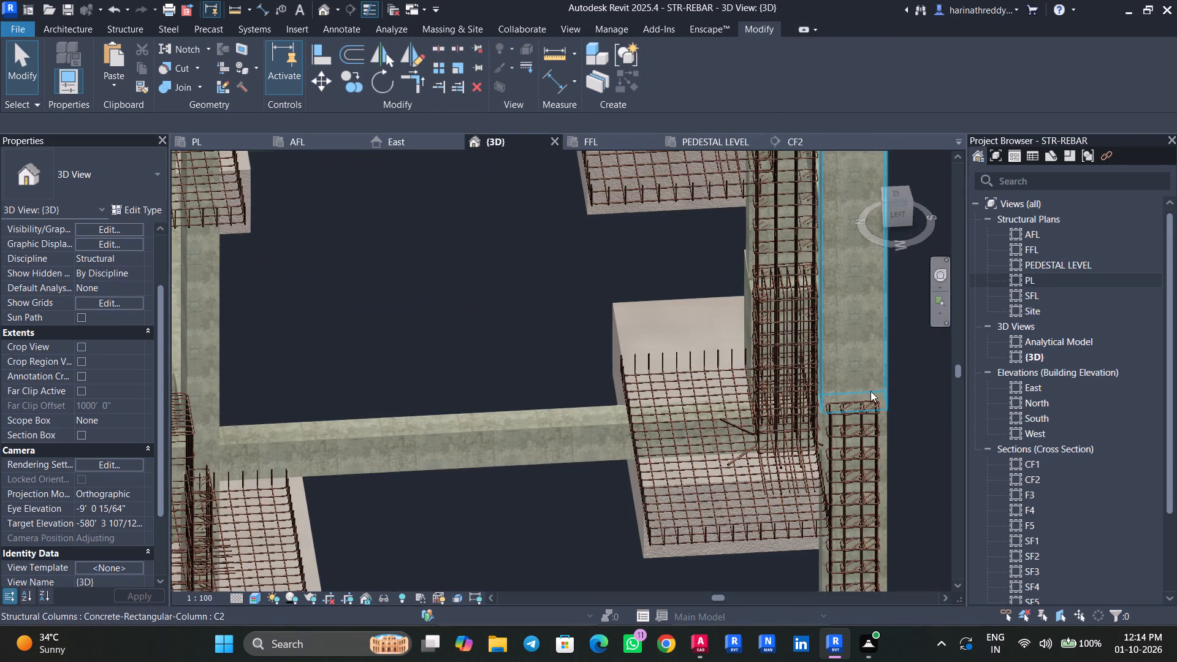
pyautogui.scroll(-15, 888, 421)
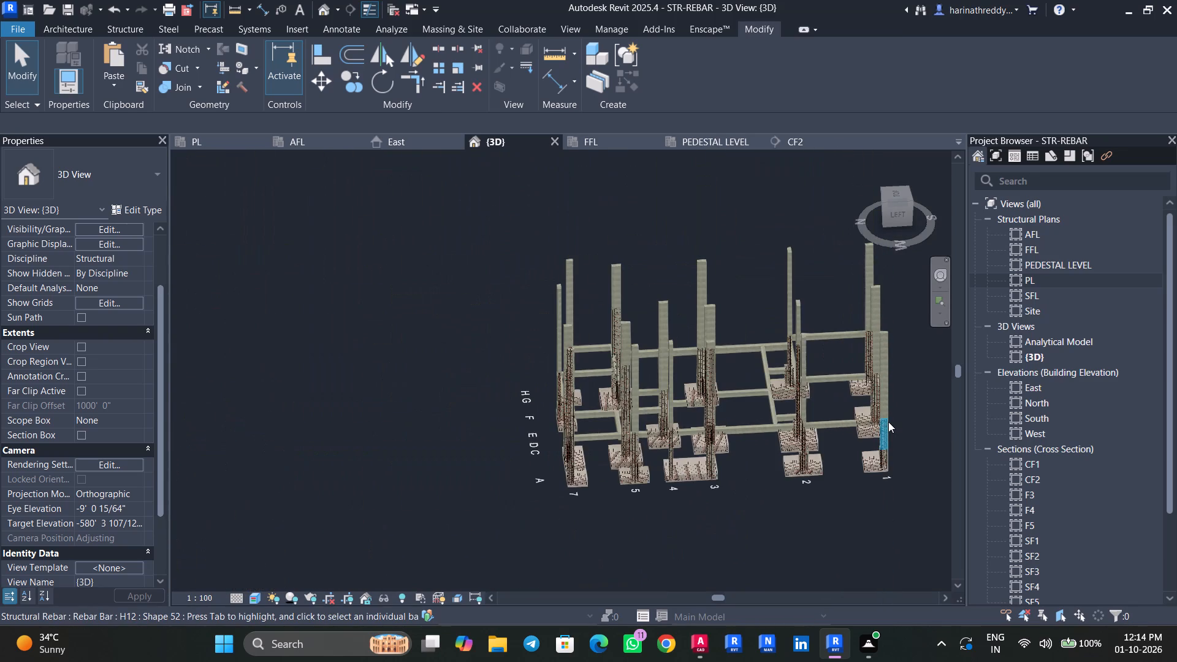
pyautogui.keyDown('shift'); pyautogui.moveTo(438, 462); pyautogui.dragTo(561, 464, button='middle'); pyautogui.keyUp('shift')
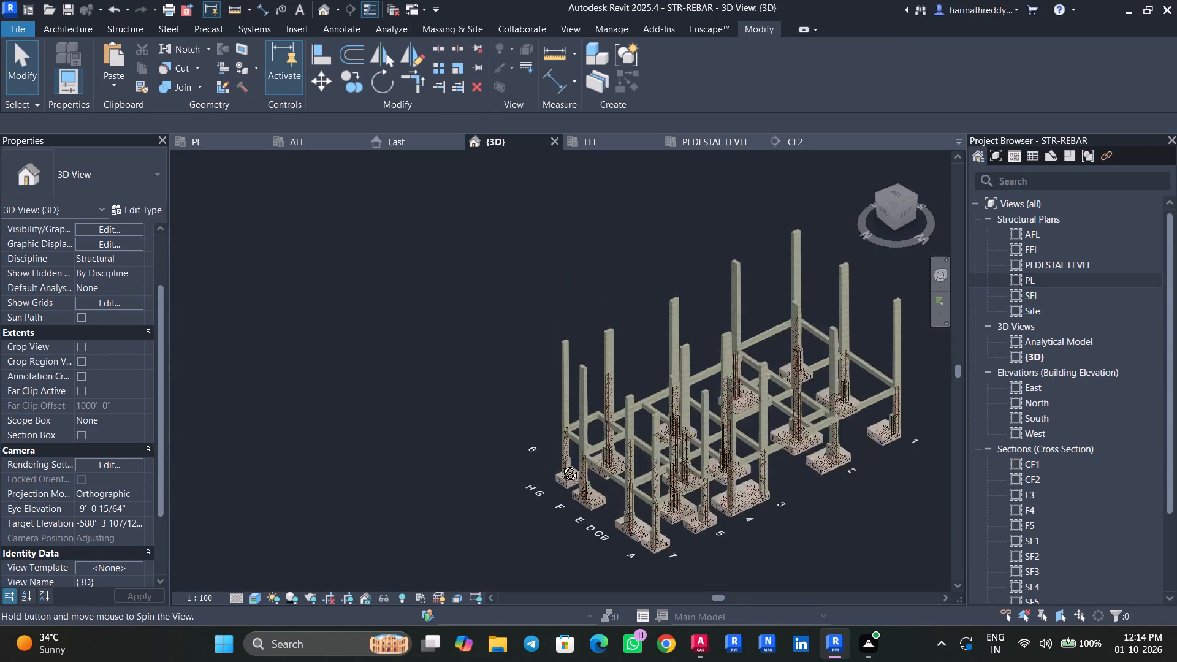
pyautogui.keyDown('shift'); pyautogui.moveTo(561, 464); pyautogui.dragTo(582, 464, button='middle'); pyautogui.keyUp('shift')
pyautogui.keyDown('shift'); pyautogui.moveTo(478, 528); pyautogui.dragTo(563, 527, button='middle'); pyautogui.keyUp('shift')
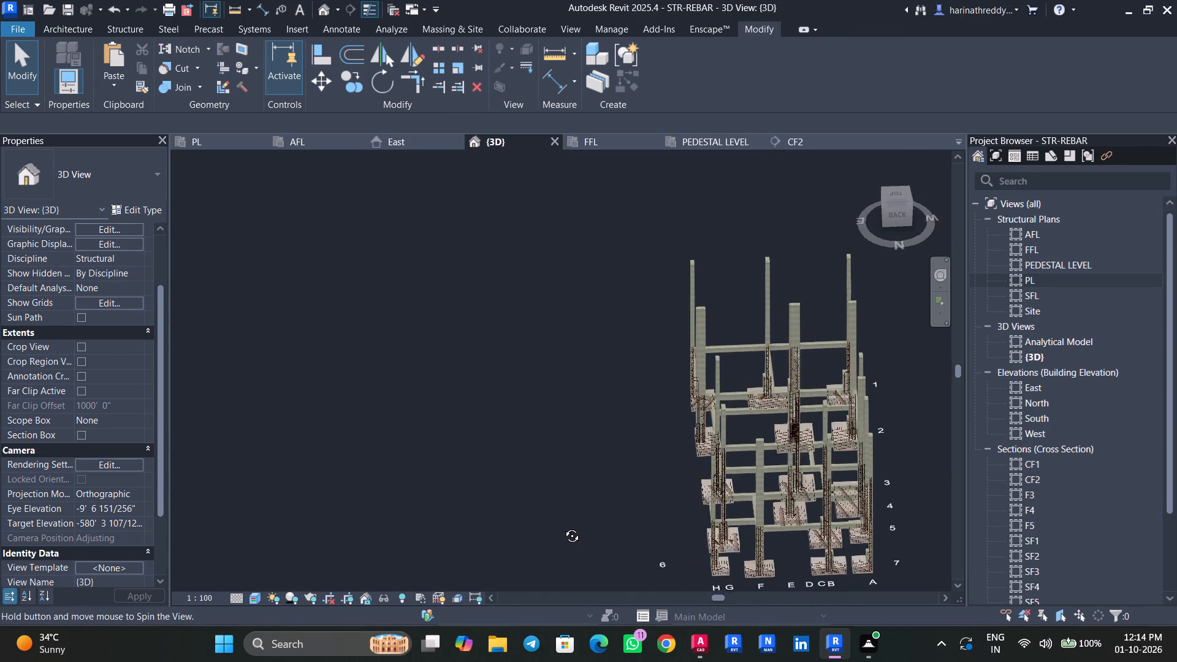
pyautogui.keyDown('shift'); pyautogui.moveTo(563, 527); pyautogui.dragTo(563, 526, button='middle'); pyautogui.keyUp('shift')
pyautogui.moveTo(615, 512); pyautogui.dragTo(388, 405, button='middle')
pyautogui.keyDown('shift'); pyautogui.moveTo(469, 485); pyautogui.dragTo(534, 485, button='middle'); pyautogui.keyUp('shift')
pyautogui.scroll(4, 635, 492)
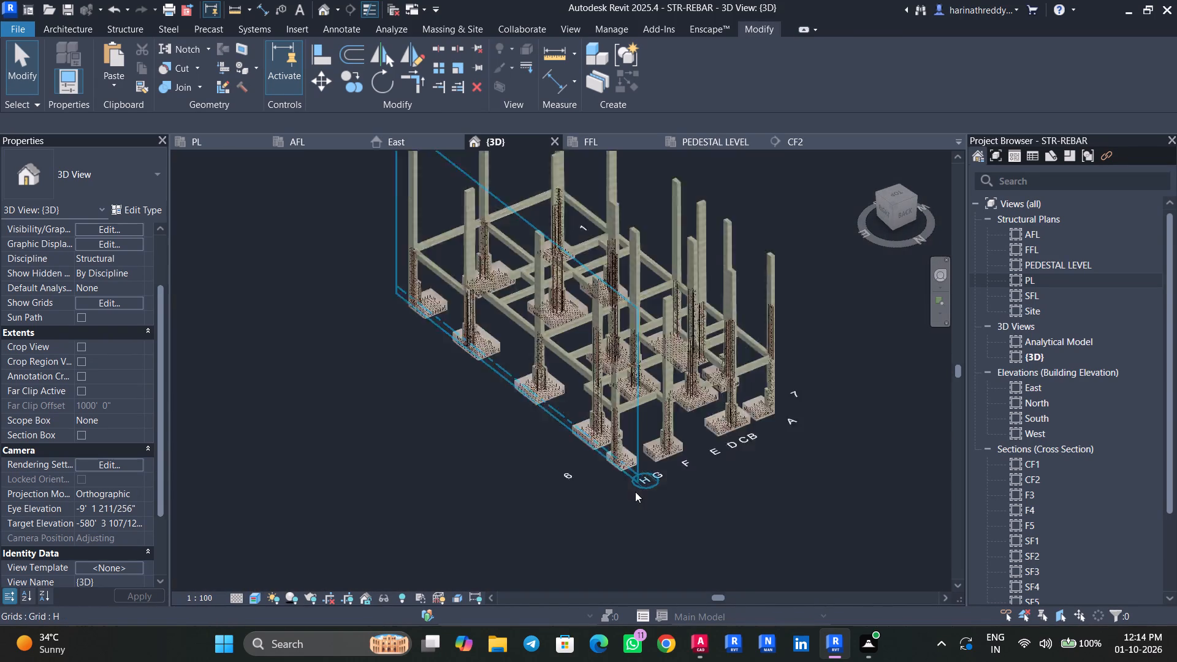
pyautogui.scroll(6, 635, 492)
pyautogui.moveTo(583, 477); pyautogui.dragTo(507, 572, button='middle')
pyautogui.scroll(-4, 505, 546)
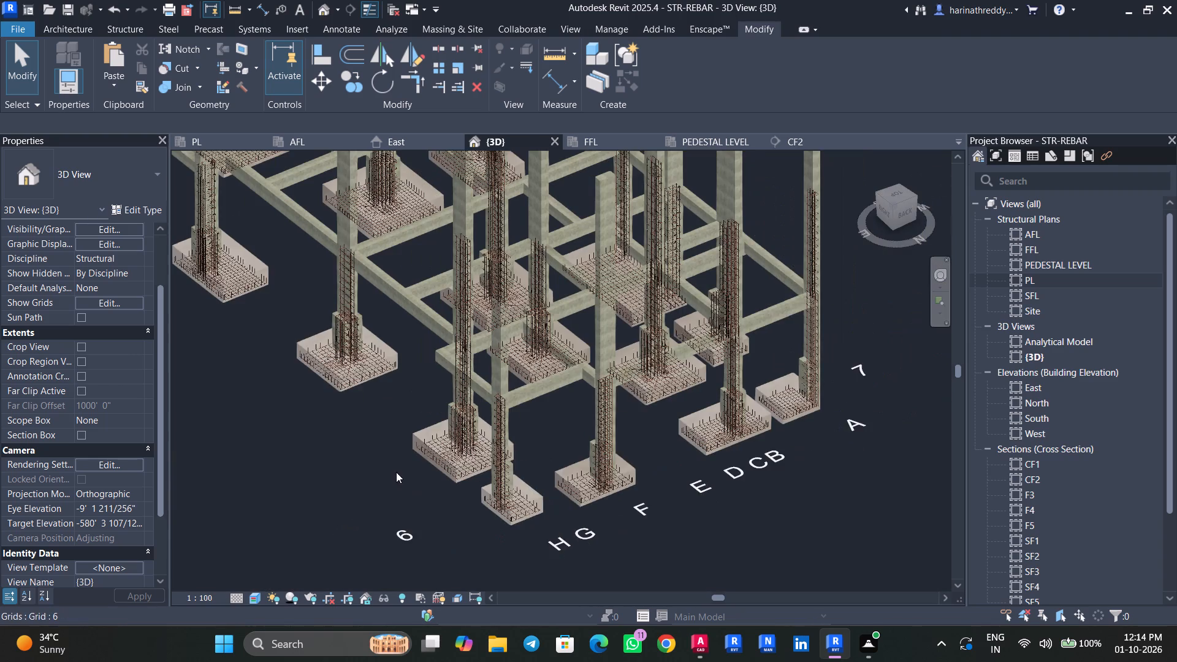
pyautogui.moveTo(396, 472); pyautogui.dragTo(394, 533, button='middle')
pyautogui.scroll(8, 444, 344)
pyautogui.scroll(5, 474, 282)
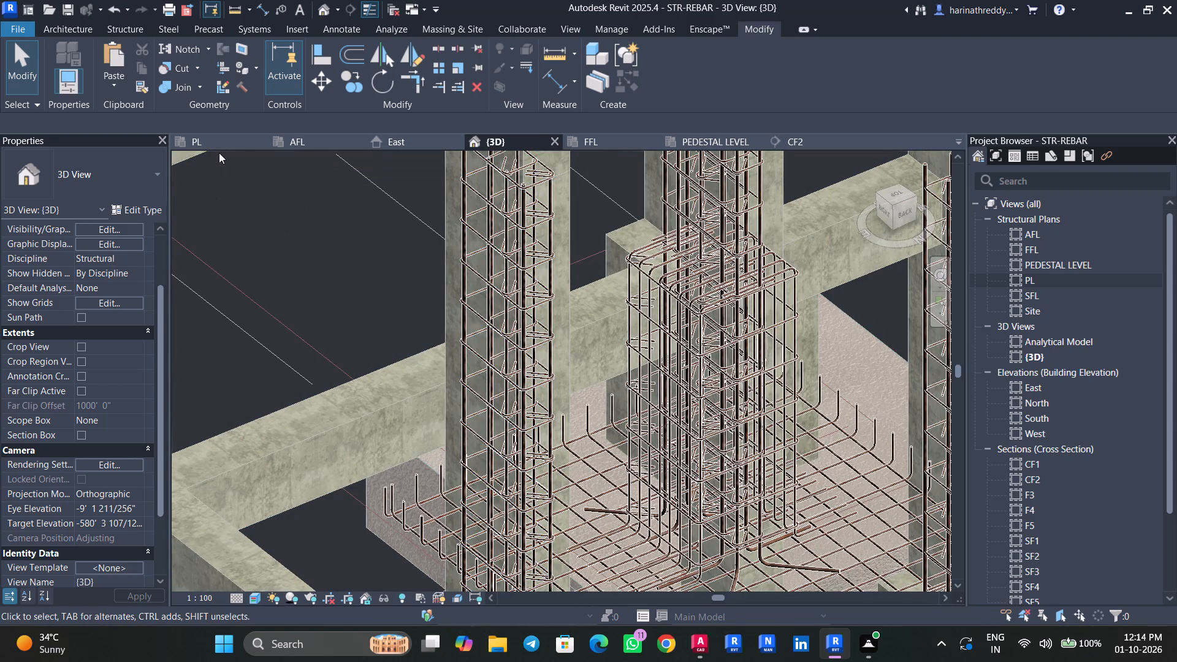
# Compare the C2 columns along grid 7 in the AFL plan with the columns in the PEDESTAL LEVEL plan.
pyautogui.click(308, 144)
pyautogui.scroll(-4, 430, 368)
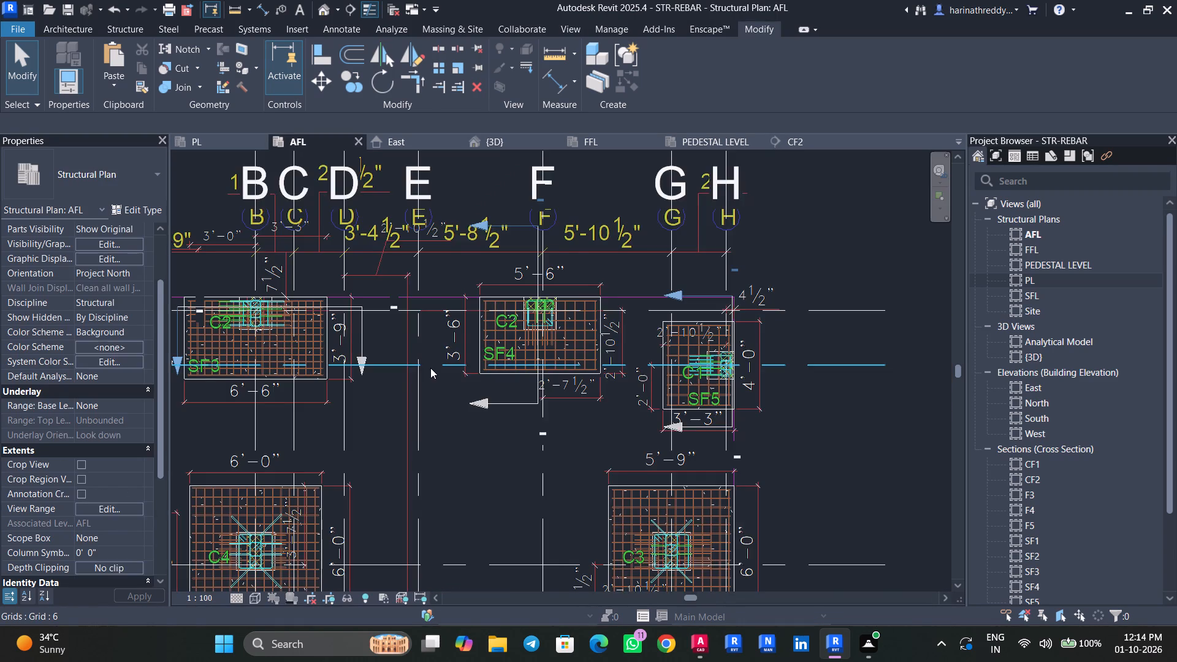
pyautogui.scroll(15, 321, 344)
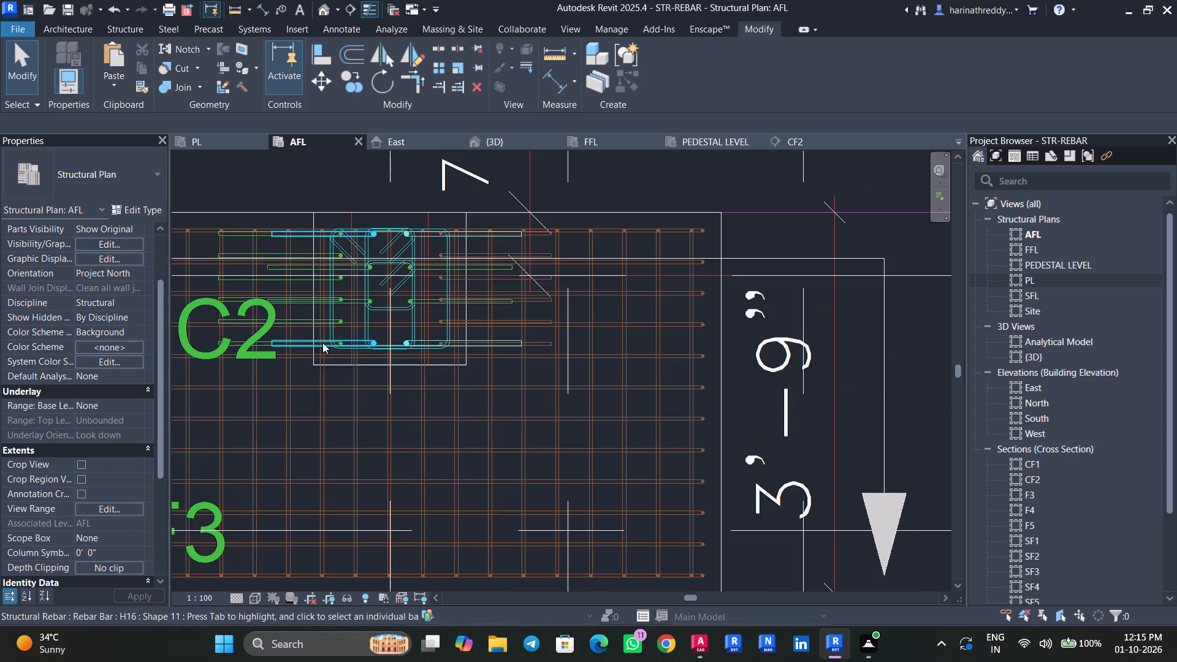
pyautogui.scroll(4, 424, 313)
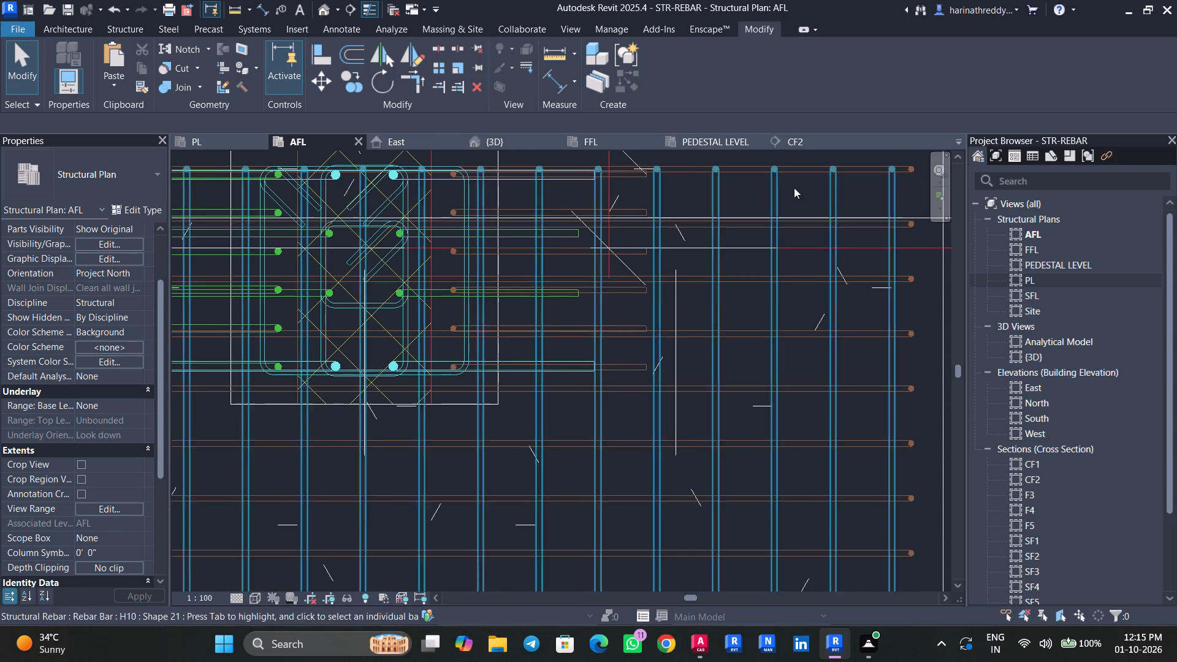
pyautogui.click(731, 143)
pyautogui.scroll(-9, 481, 453)
pyautogui.scroll(1, 483, 452)
pyautogui.scroll(-1, 483, 452)
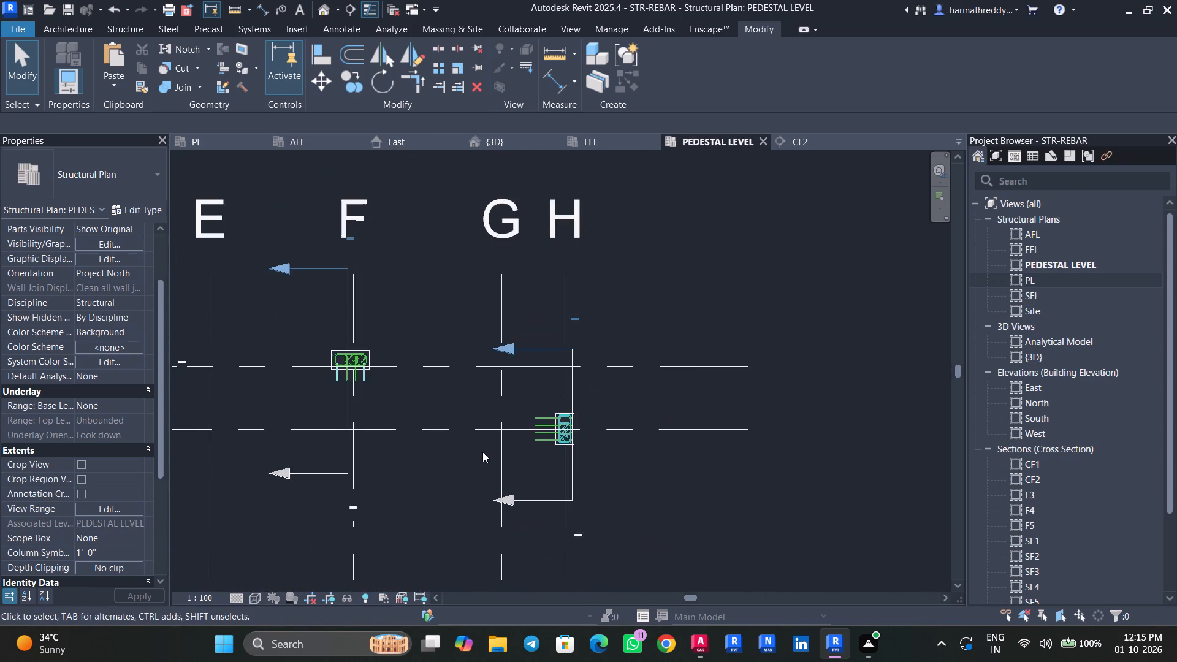
# Propagate the rebar of column C2 at grid B-7, aligned by host, onto the C2 column at grid F-7 in the PL plan.
pyautogui.moveTo(422, 444); pyautogui.dragTo(742, 443, button='middle')
pyautogui.moveTo(471, 441); pyautogui.dragTo(717, 441, button='middle')
pyautogui.scroll(4, 571, 387)
pyautogui.scroll(-1, 576, 387)
pyautogui.scroll(1, 576, 387)
pyautogui.click(594, 390)
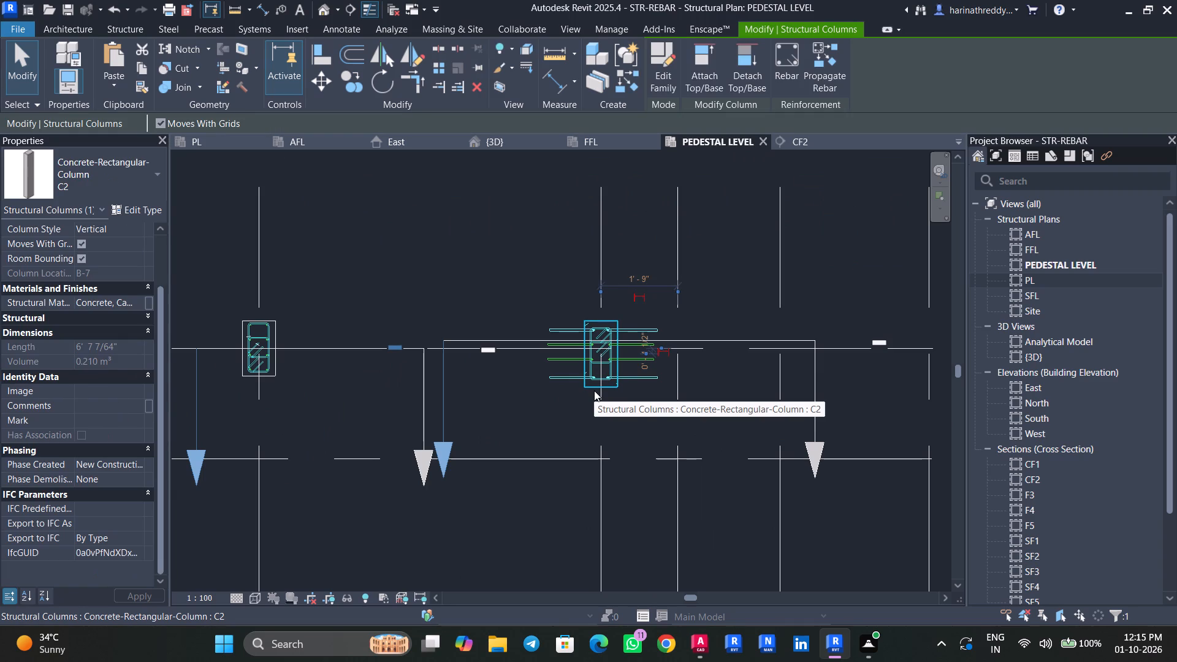
pyautogui.click(828, 61)
pyautogui.scroll(-7, 666, 437)
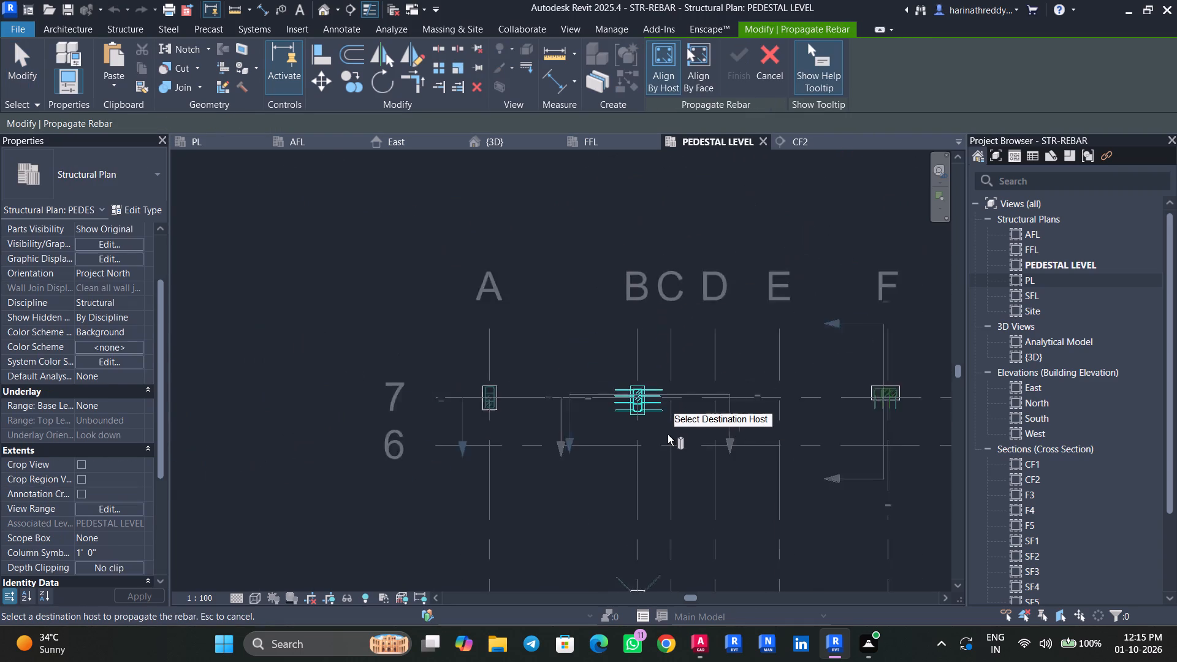
pyautogui.moveTo(666, 439); pyautogui.dragTo(537, 451, button='middle')
pyautogui.click(292, 143)
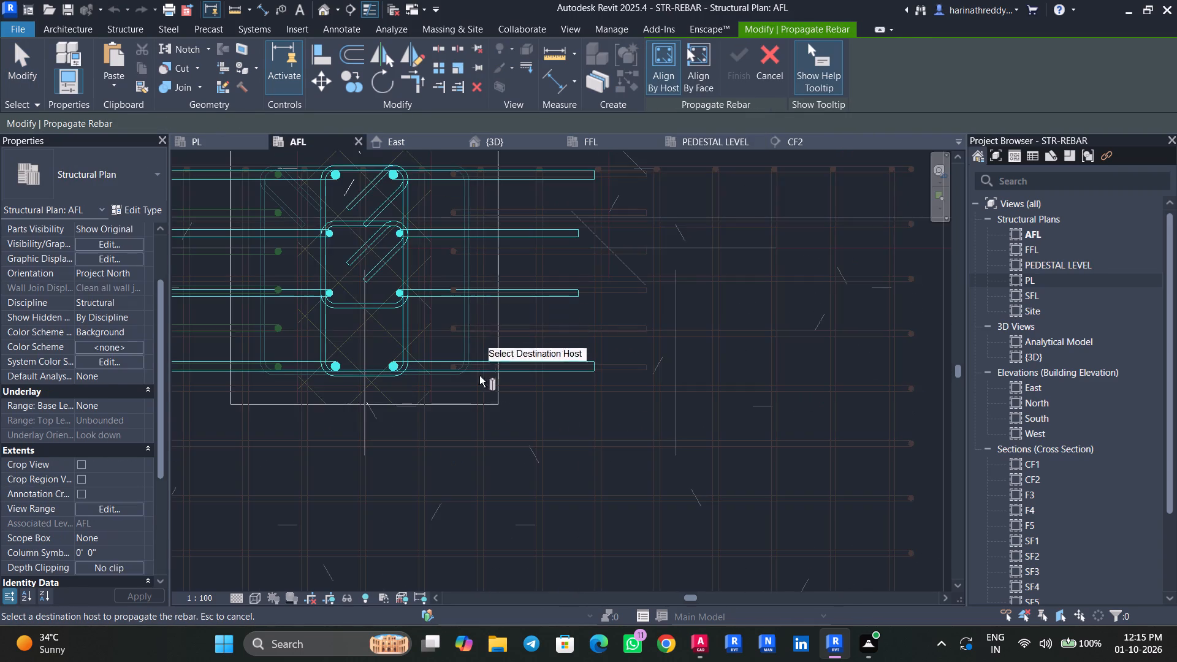
pyautogui.scroll(-16, 536, 419)
pyautogui.moveTo(709, 481); pyautogui.dragTo(688, 467, button='middle')
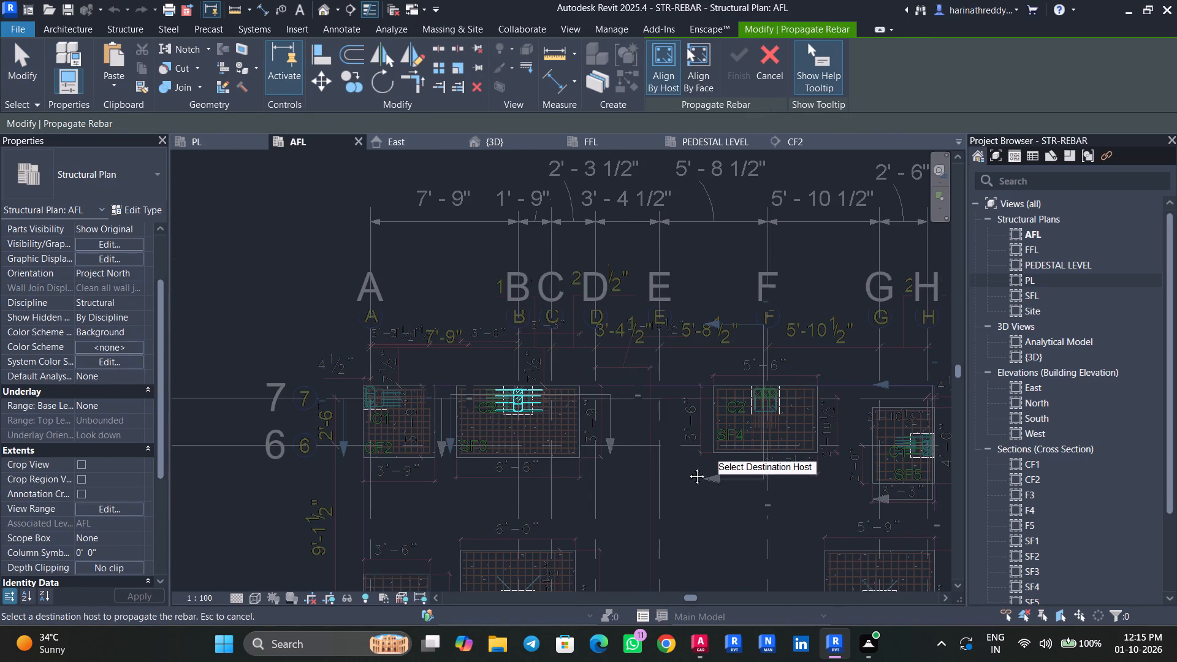
pyautogui.moveTo(688, 467); pyautogui.dragTo(641, 368, button='middle')
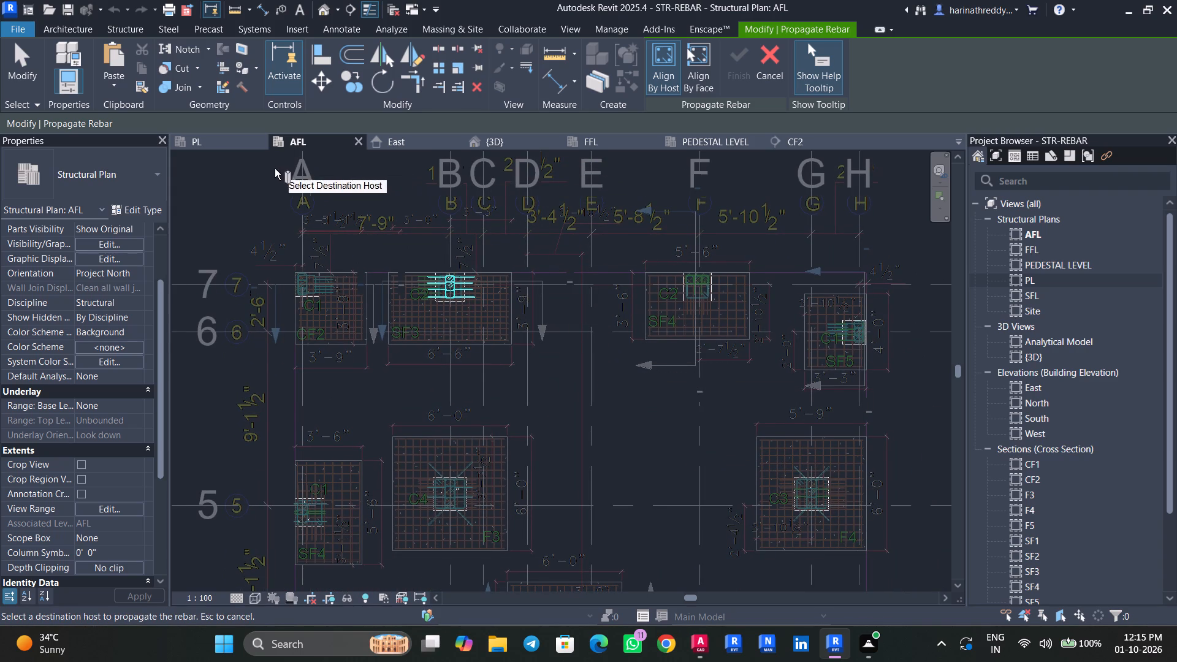
pyautogui.click(219, 143)
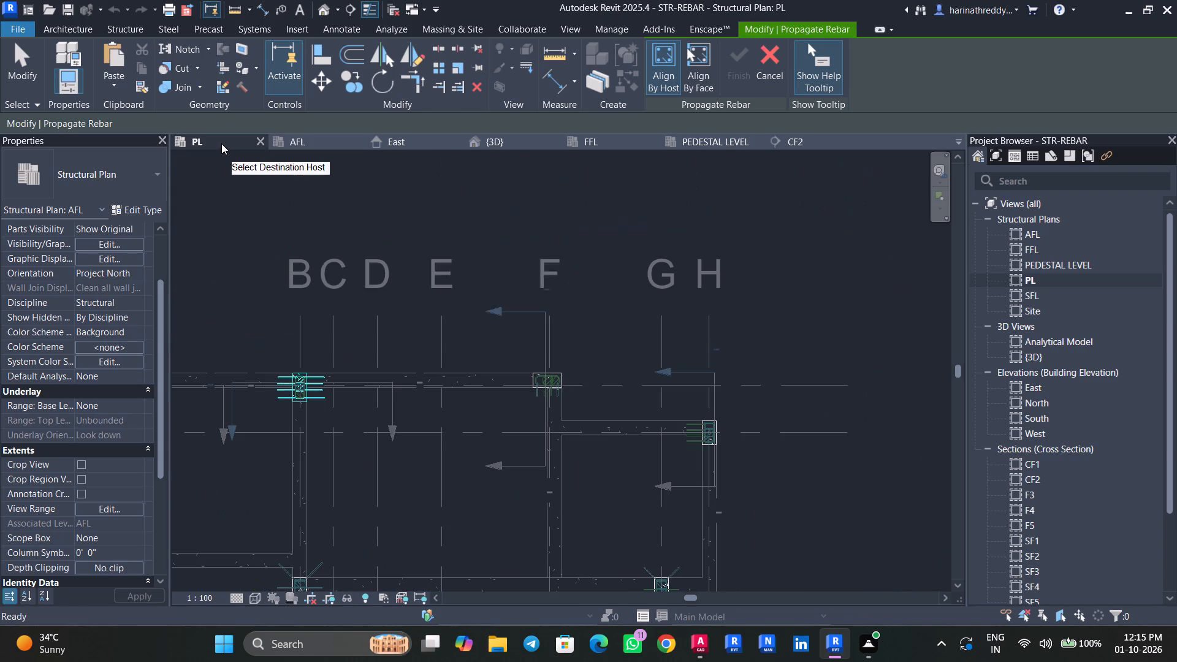
pyautogui.scroll(7, 549, 390)
pyautogui.click(551, 389)
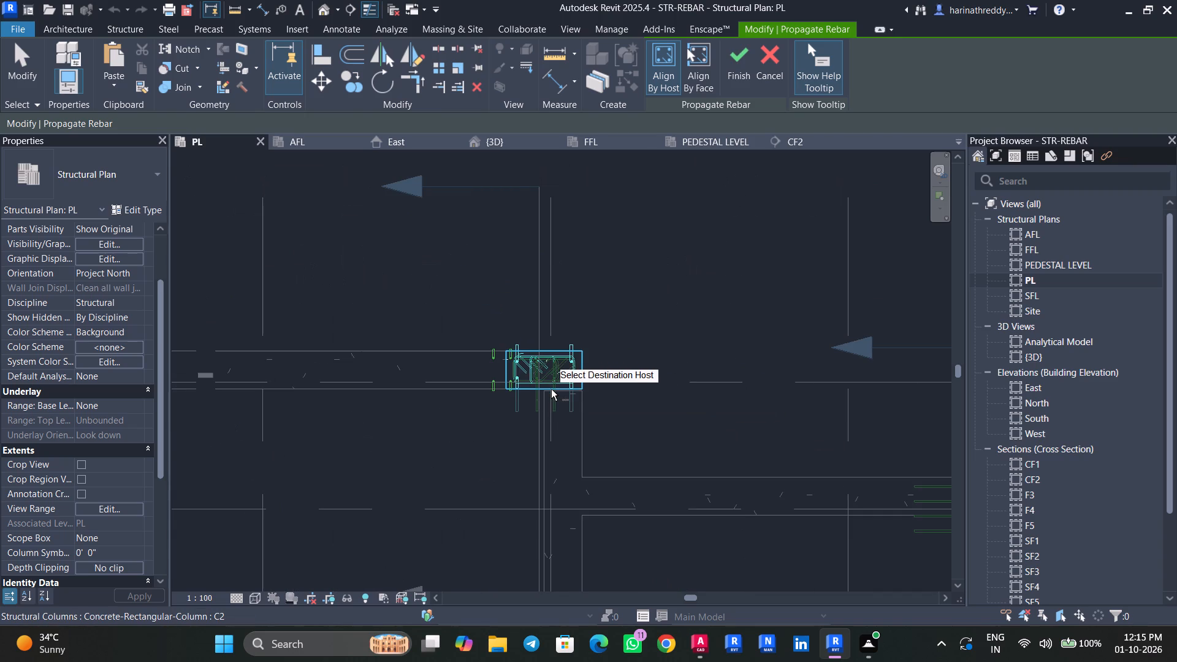
pyautogui.scroll(10, 509, 371)
pyautogui.click(582, 436)
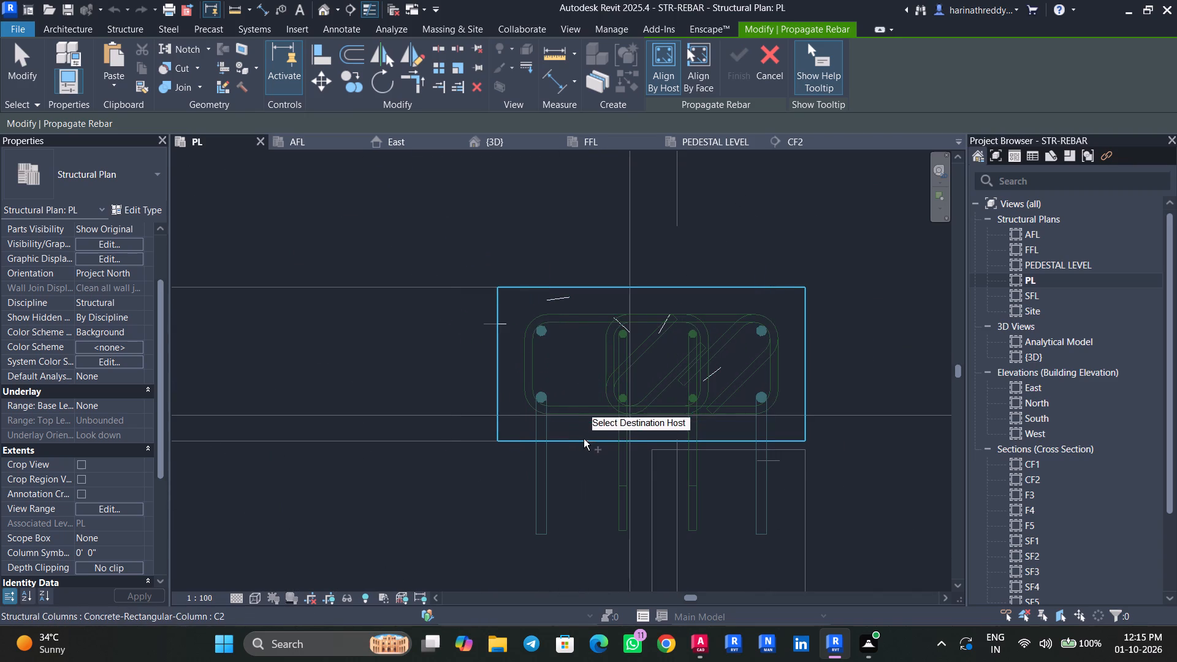
pyautogui.click(584, 441)
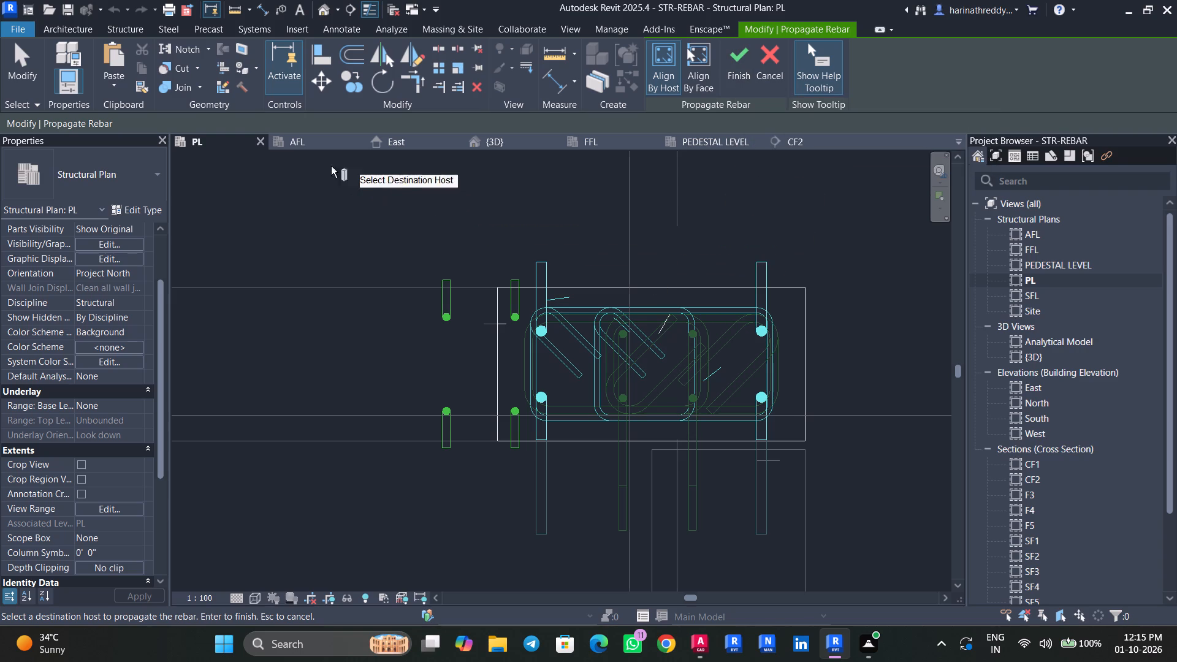
# Examine the column labels in the AFL plan from grid 7 down to grid 1 for further C2 destination columns.
pyautogui.click(314, 136)
pyautogui.scroll(1, 467, 414)
pyautogui.scroll(-3, 467, 414)
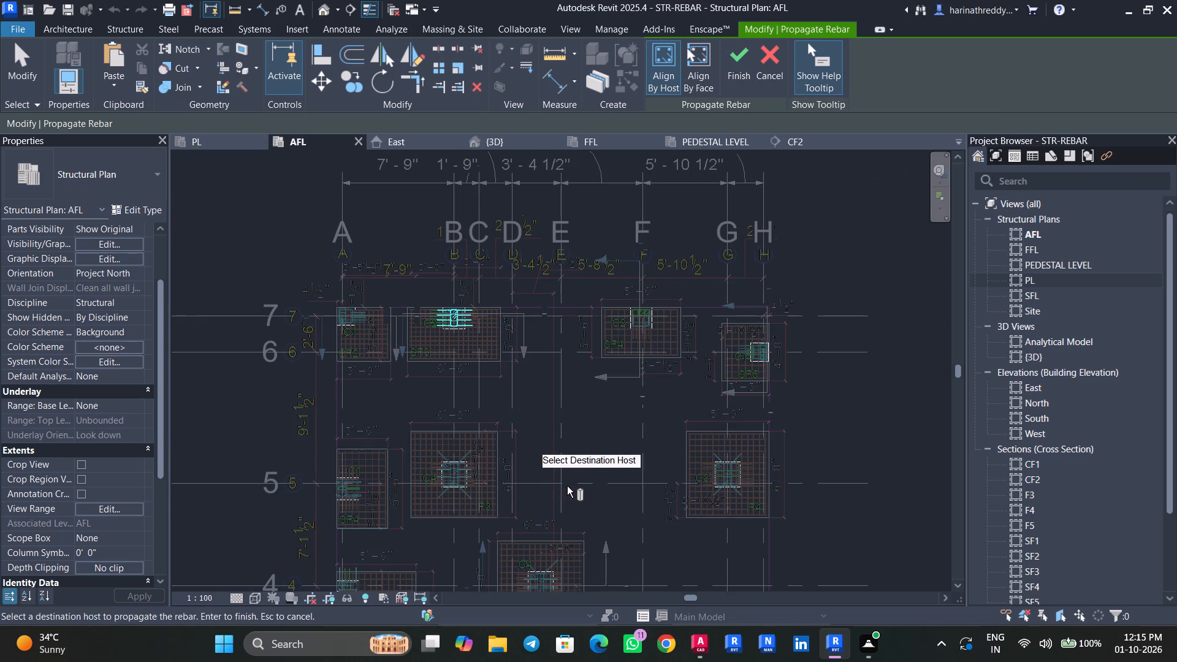
pyautogui.moveTo(624, 483); pyautogui.dragTo(647, 335, button='middle')
pyautogui.scroll(4, 503, 363)
pyautogui.moveTo(760, 397); pyautogui.dragTo(758, 395, button='middle')
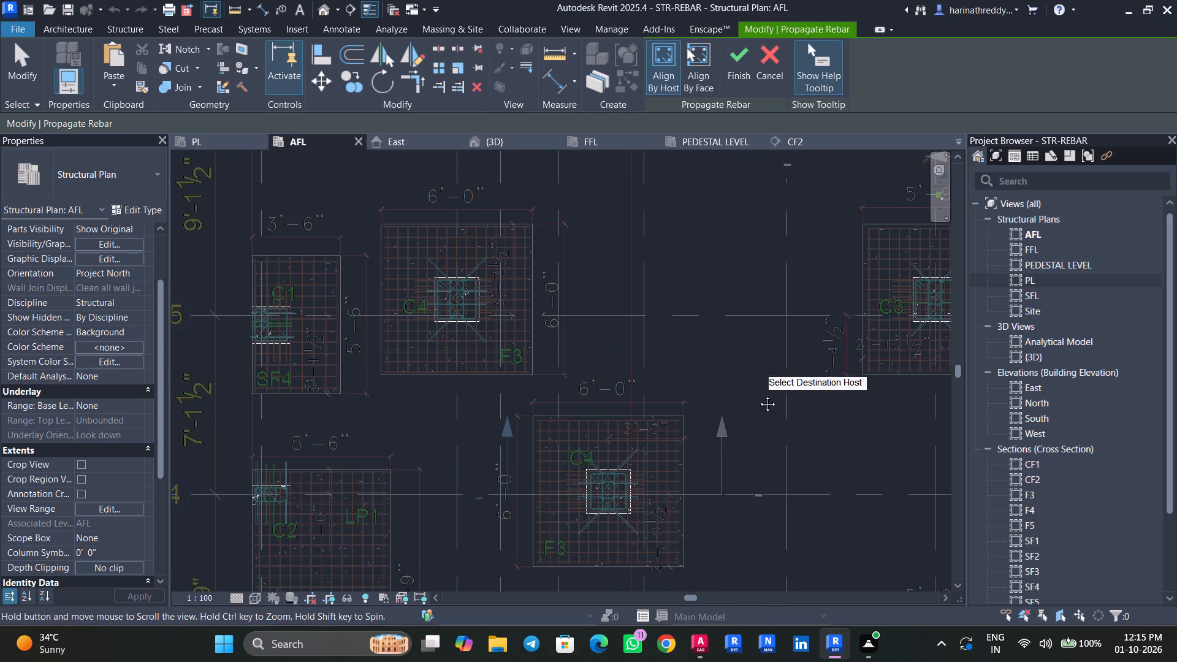
pyautogui.moveTo(758, 395); pyautogui.dragTo(703, 303, button='middle')
pyautogui.moveTo(684, 484); pyautogui.dragTo(687, 468, button='middle')
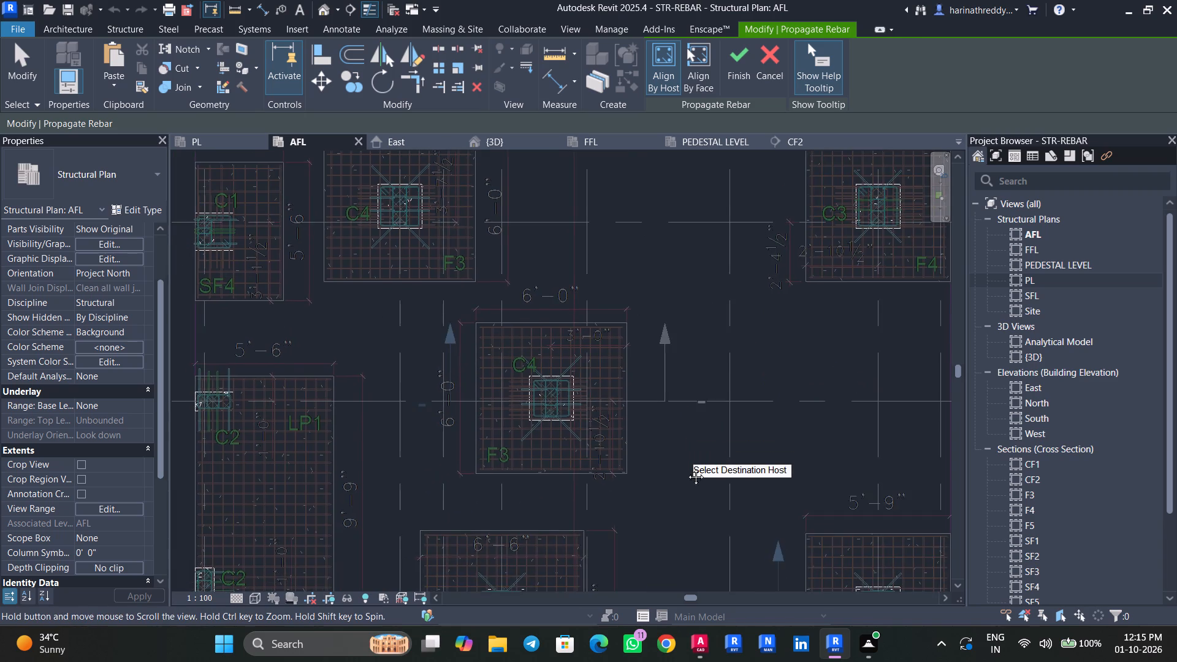
pyautogui.moveTo(687, 468); pyautogui.dragTo(713, 364, button='middle')
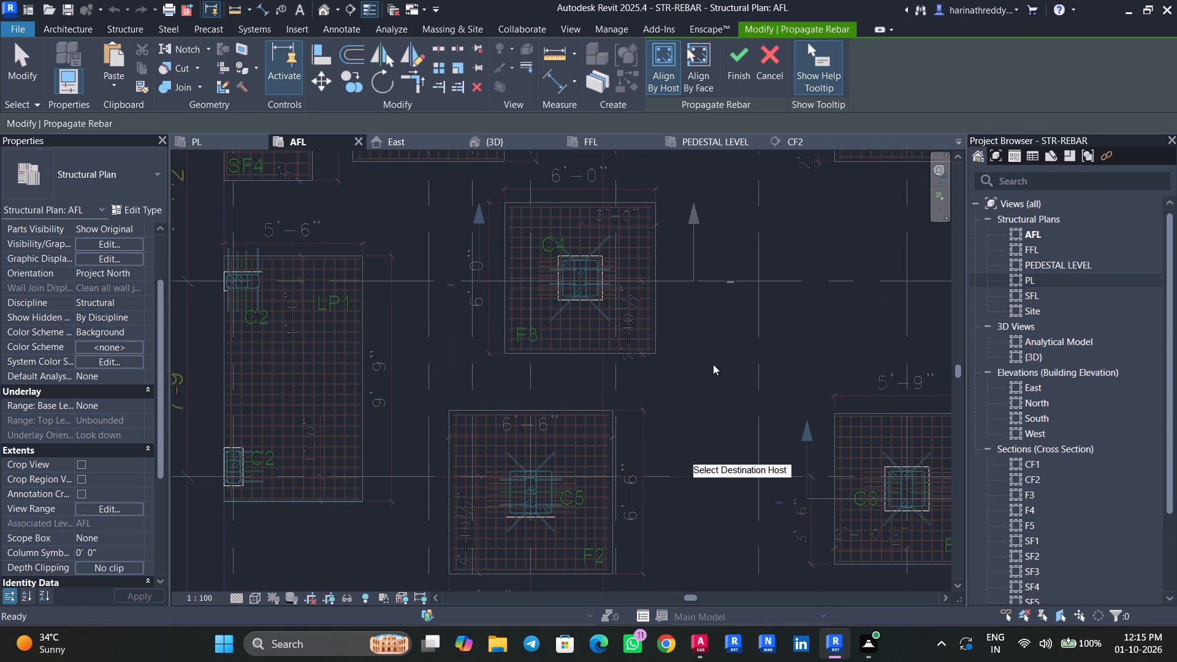
pyautogui.moveTo(699, 508); pyautogui.dragTo(655, 381, button='middle')
pyautogui.moveTo(673, 512); pyautogui.dragTo(661, 472, button='middle')
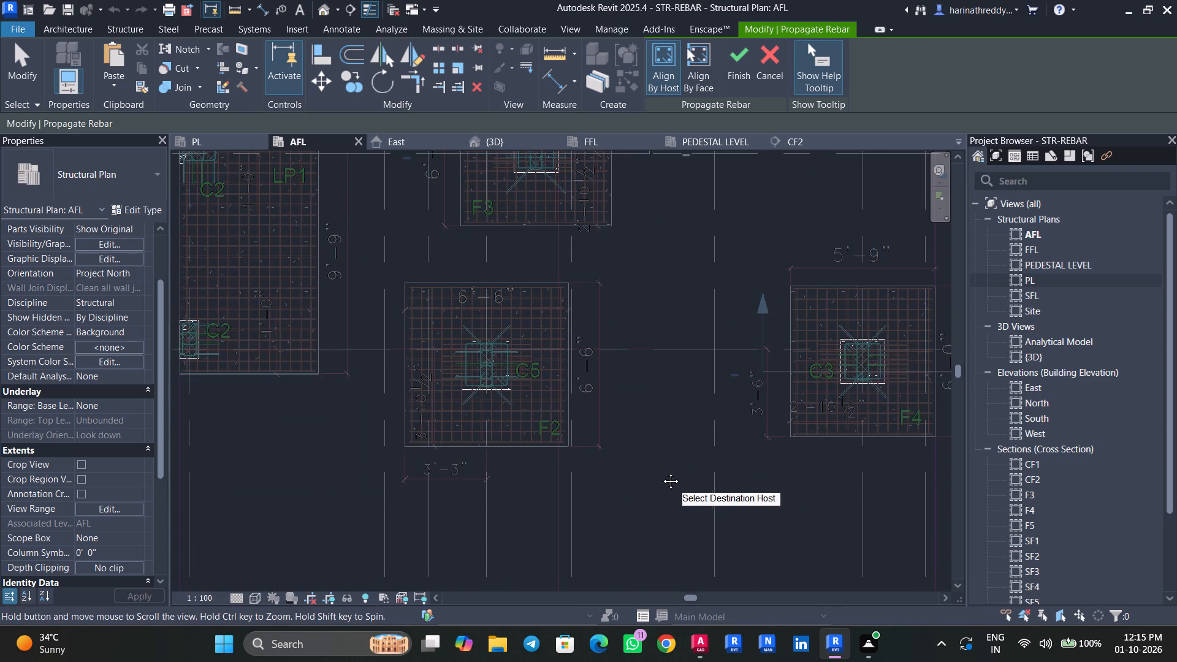
pyautogui.moveTo(661, 472); pyautogui.dragTo(647, 349, button='middle')
pyautogui.moveTo(673, 474); pyautogui.dragTo(745, 466, button='middle')
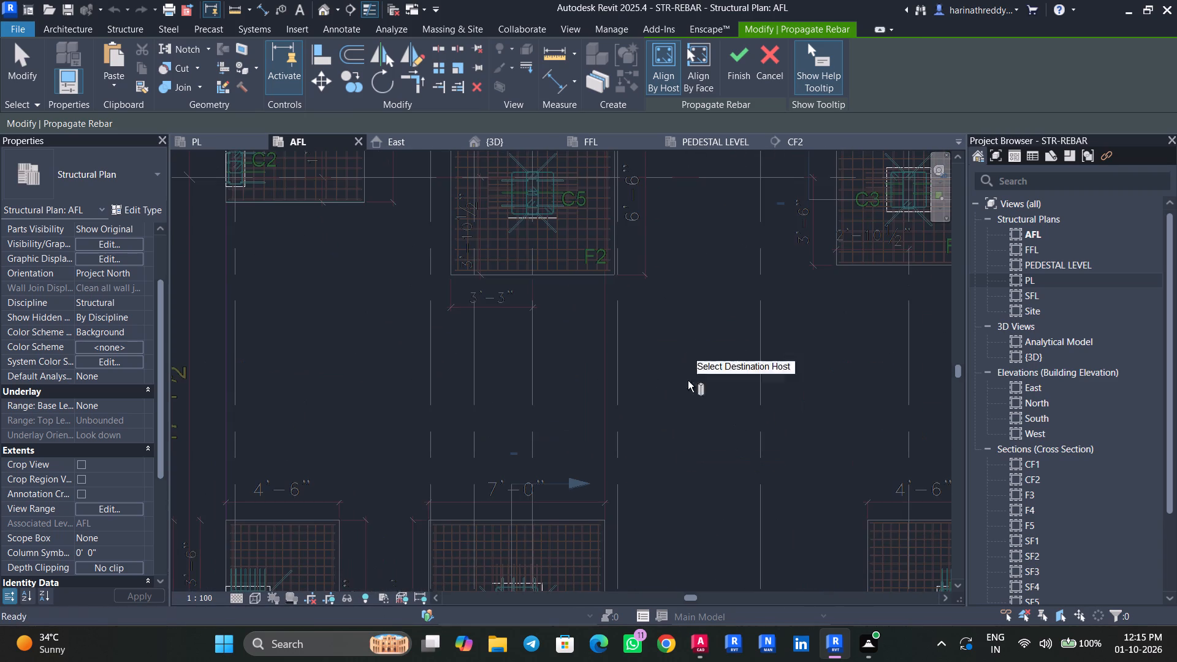
pyautogui.scroll(-1, 687, 405)
pyautogui.moveTo(701, 470); pyautogui.dragTo(671, 386, button='middle')
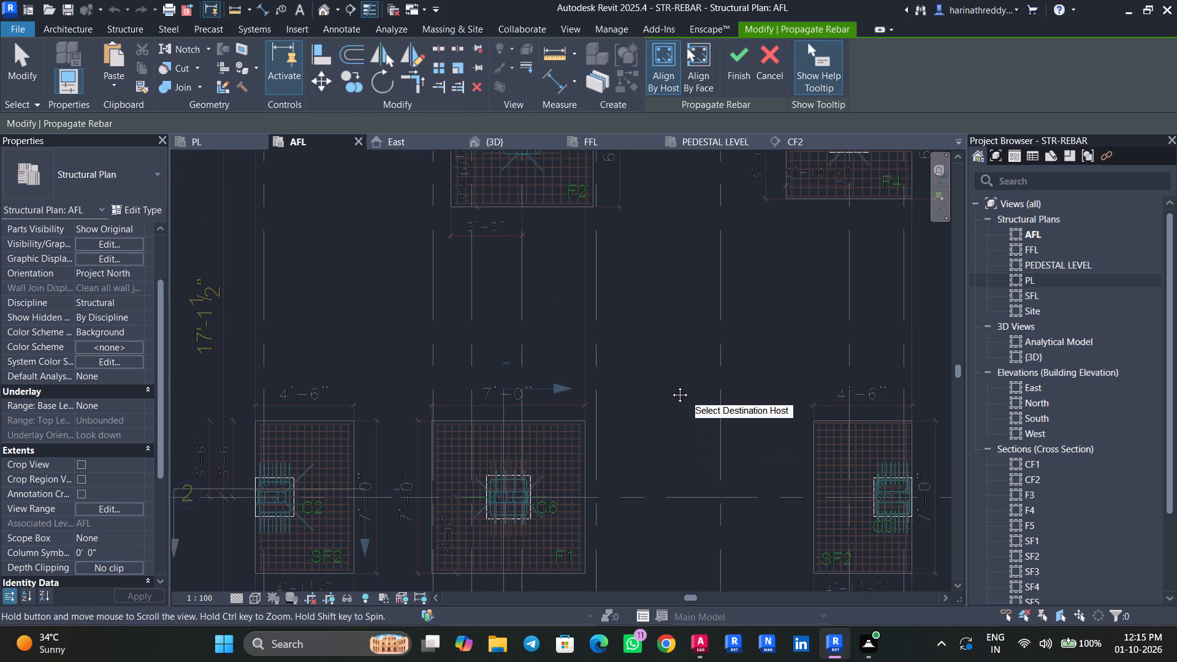
pyautogui.moveTo(671, 386); pyautogui.dragTo(653, 309, button='middle')
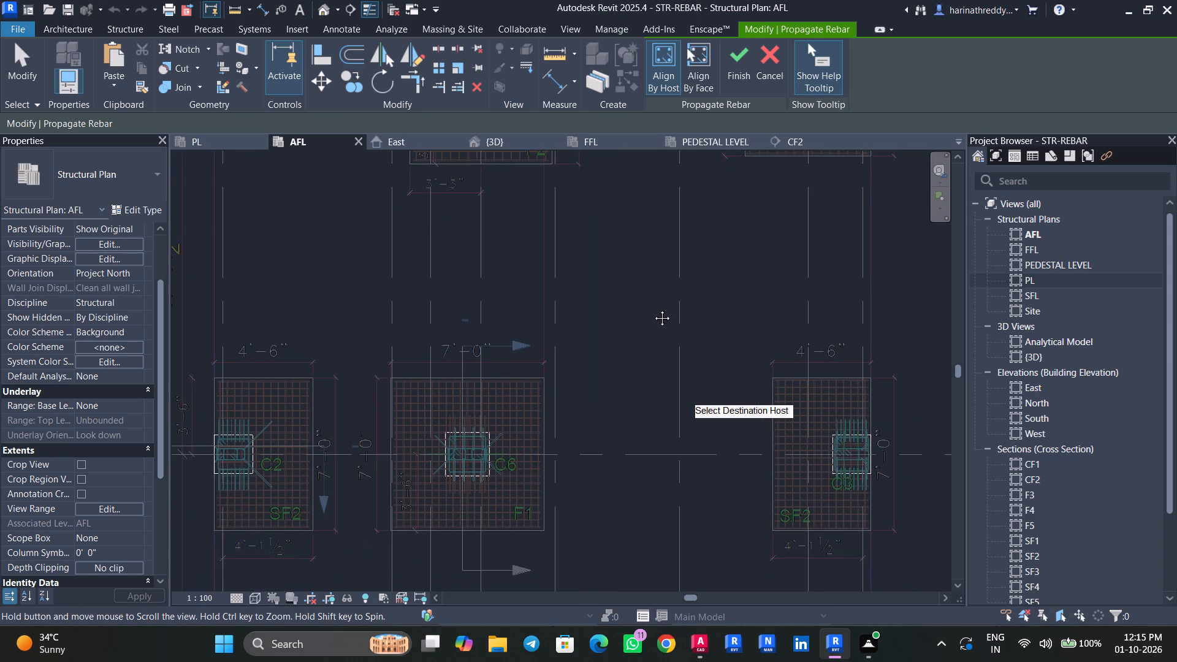
pyautogui.moveTo(653, 309); pyautogui.dragTo(667, 227, button='middle')
pyautogui.scroll(-4, 684, 371)
pyautogui.moveTo(678, 417); pyautogui.dragTo(672, 371, button='middle')
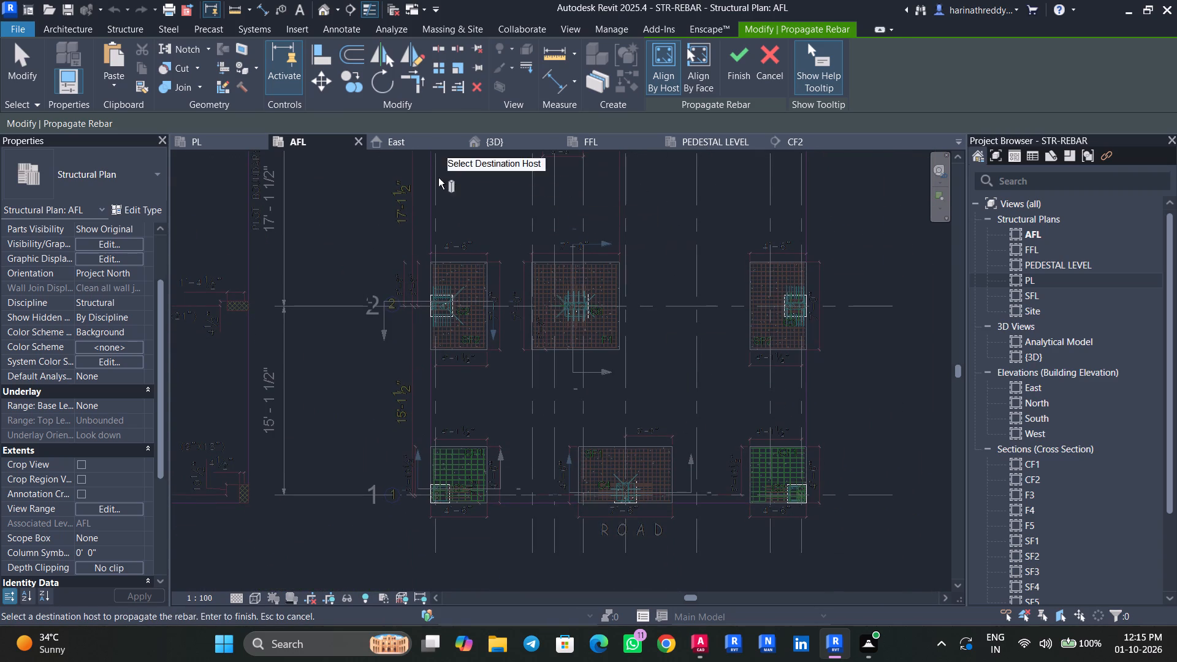
# Finish the rebar propagation to the C2 column at grid F-7 in the PL plan.
pyautogui.click(194, 141)
pyautogui.click(726, 74)
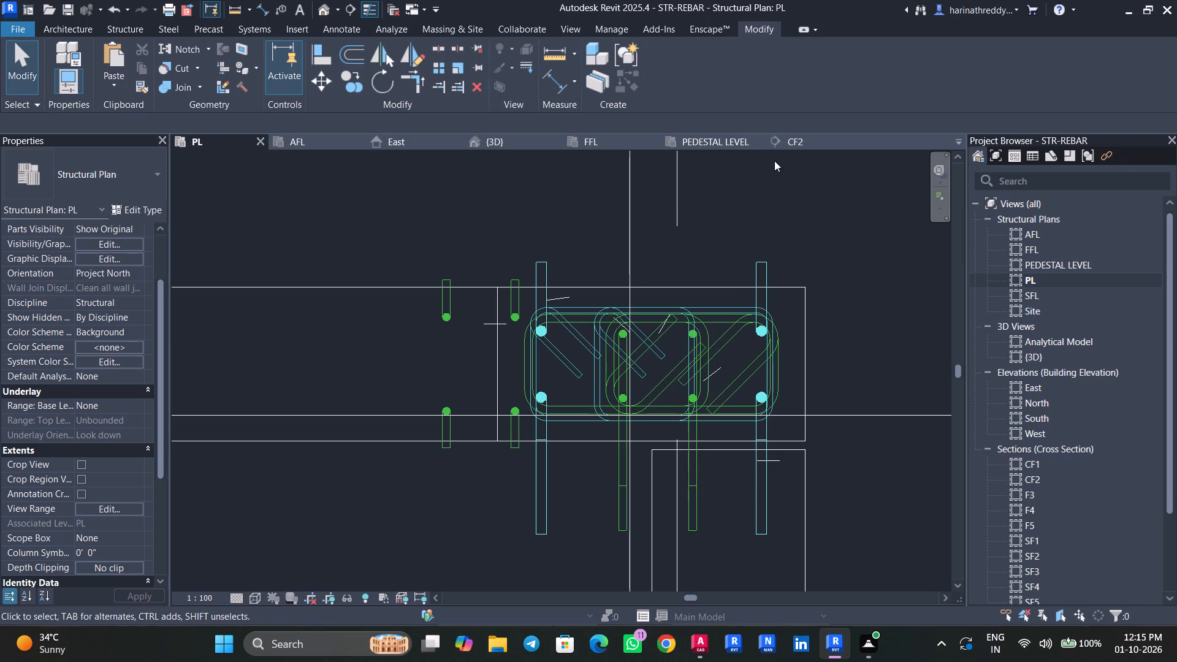
pyautogui.press('Escape')
pyautogui.press('Escape')
# Move both bars of the north-side H12 set at column F-7 into the column, in line with the inner pedestal bars.
pyautogui.click(510, 302)
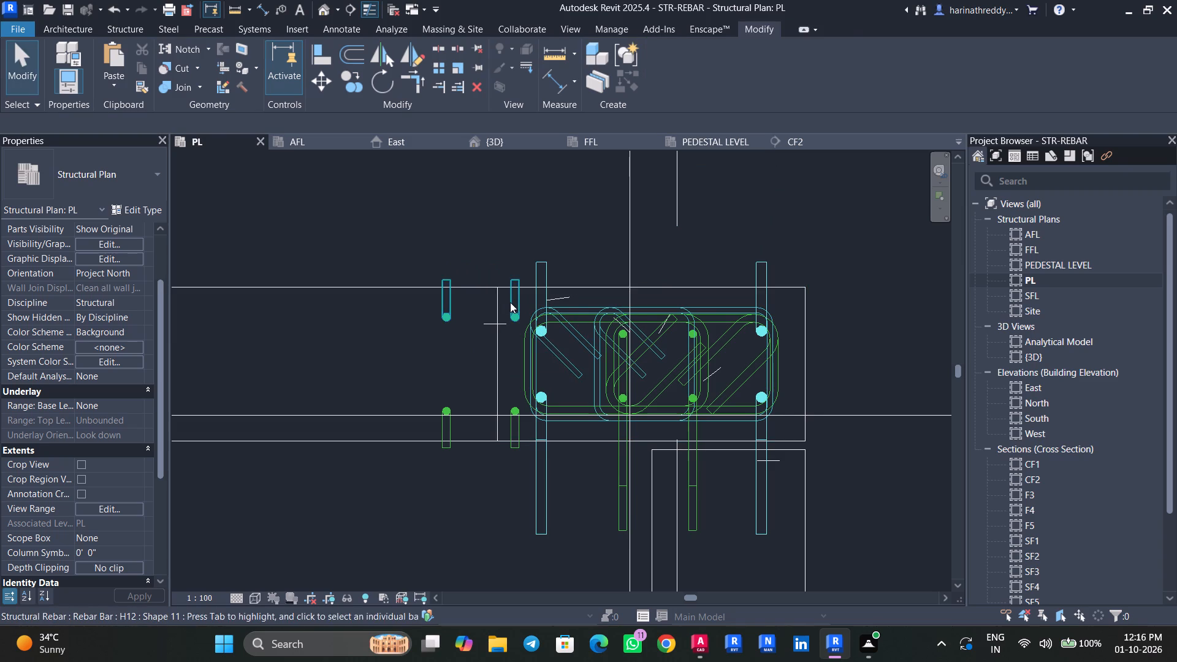
pyautogui.moveTo(517, 294); pyautogui.dragTo(687, 319)
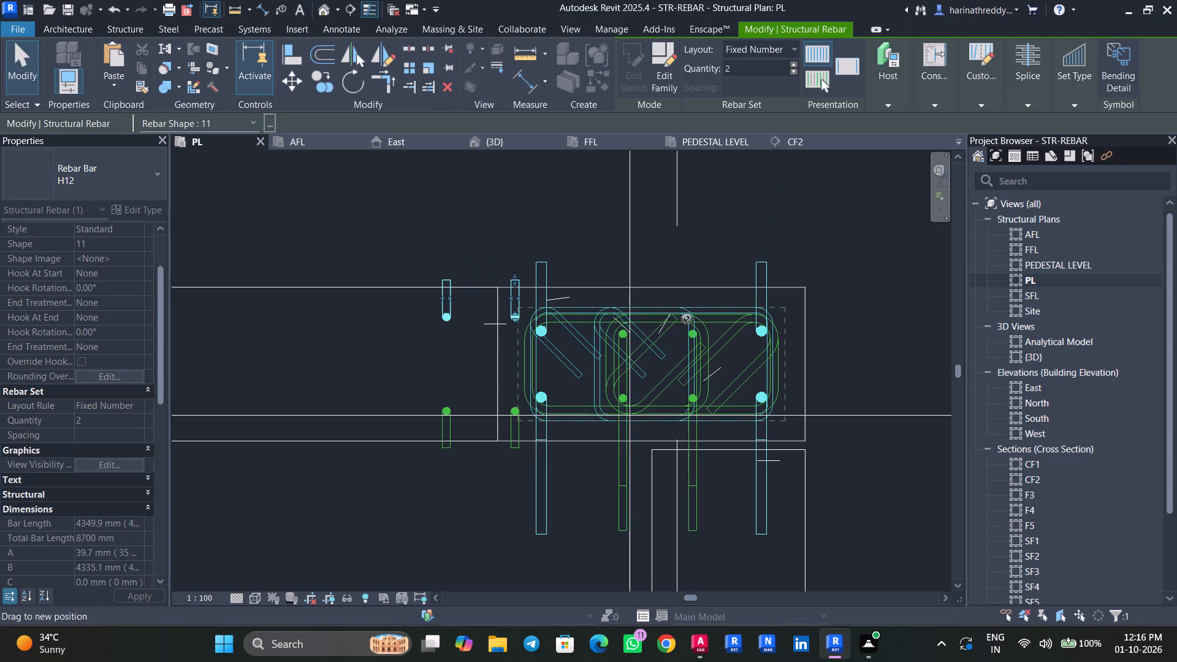
pyautogui.moveTo(687, 319); pyautogui.dragTo(685, 318)
pyautogui.moveTo(524, 299); pyautogui.dragTo(691, 302)
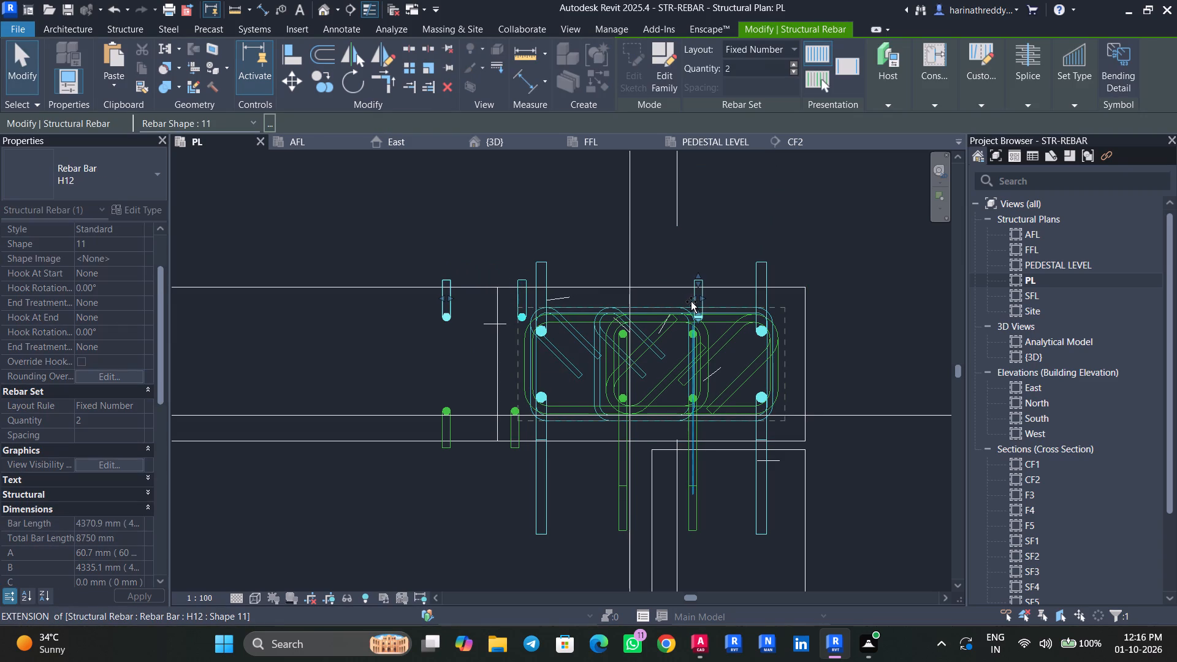
pyautogui.moveTo(691, 302); pyautogui.dragTo(687, 302)
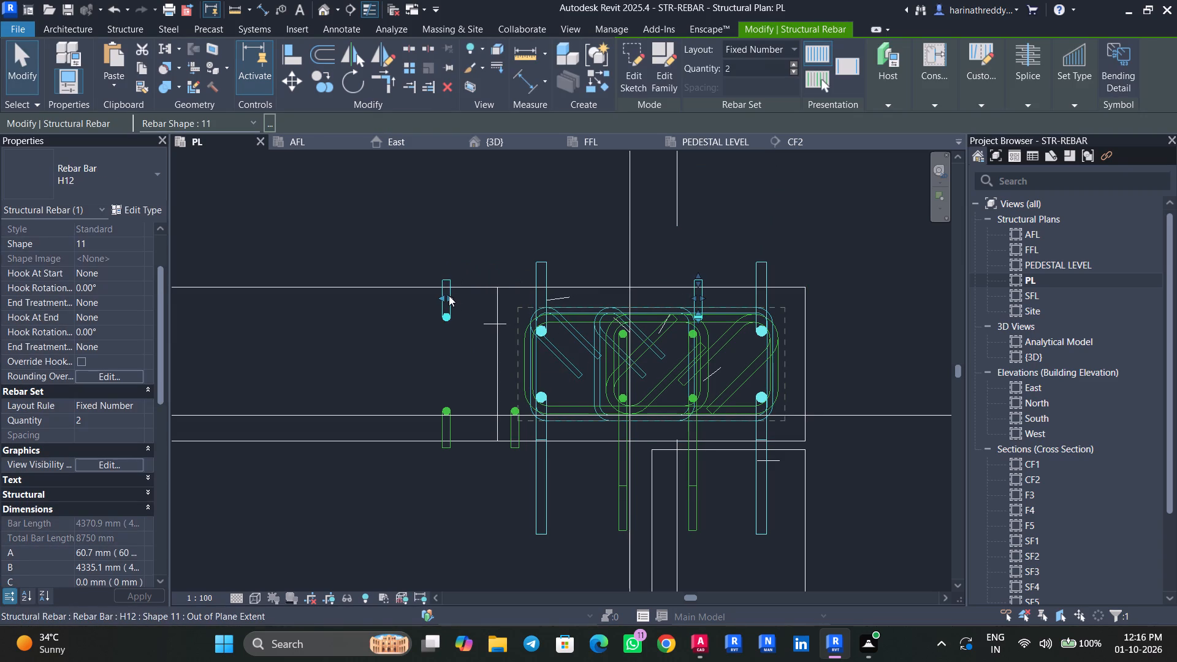
pyautogui.moveTo(449, 295); pyautogui.dragTo(620, 301)
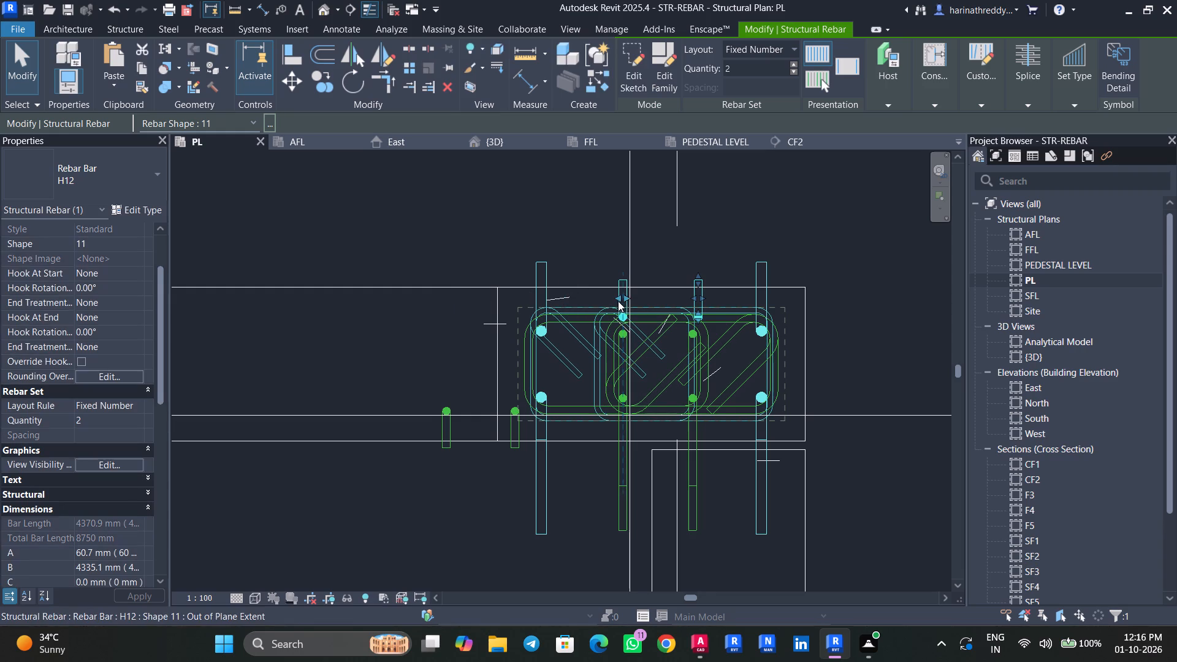
pyautogui.press('Escape')
pyautogui.press('Escape')
# Move the east bar of the south-side H12 set at column F-7 into the column, near the eastern inner pedestal bar.
pyautogui.click(522, 430)
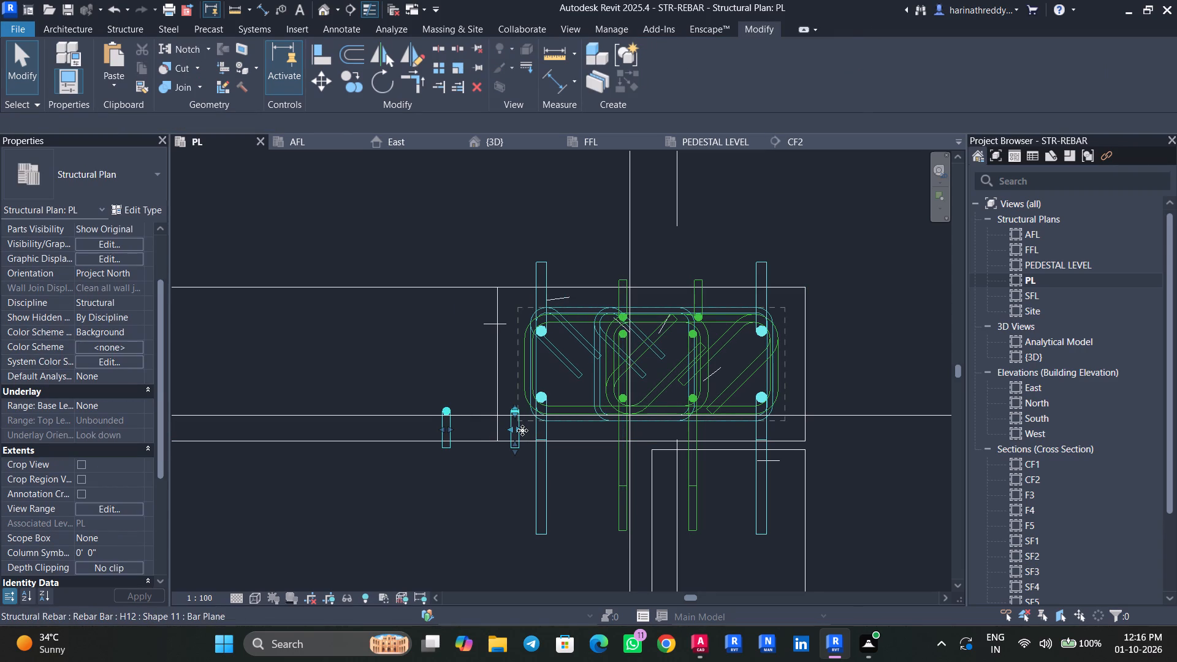
pyautogui.scroll(4, 522, 430)
pyautogui.moveTo(512, 429); pyautogui.dragTo(805, 441)
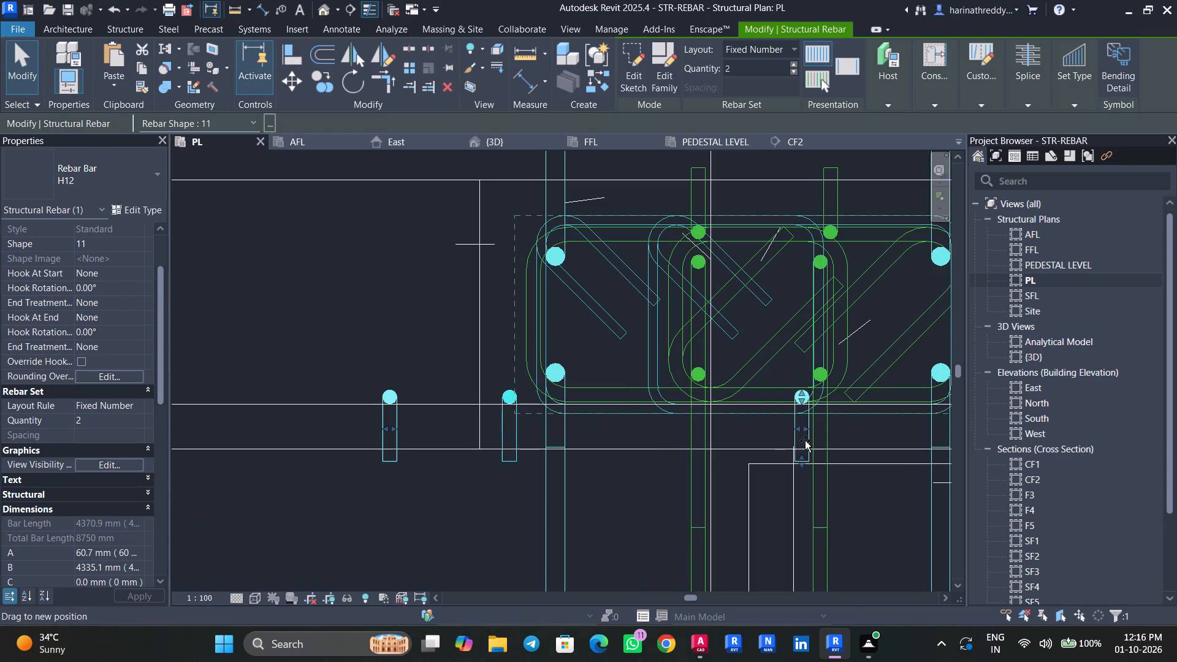
pyautogui.moveTo(805, 441); pyautogui.dragTo(822, 441)
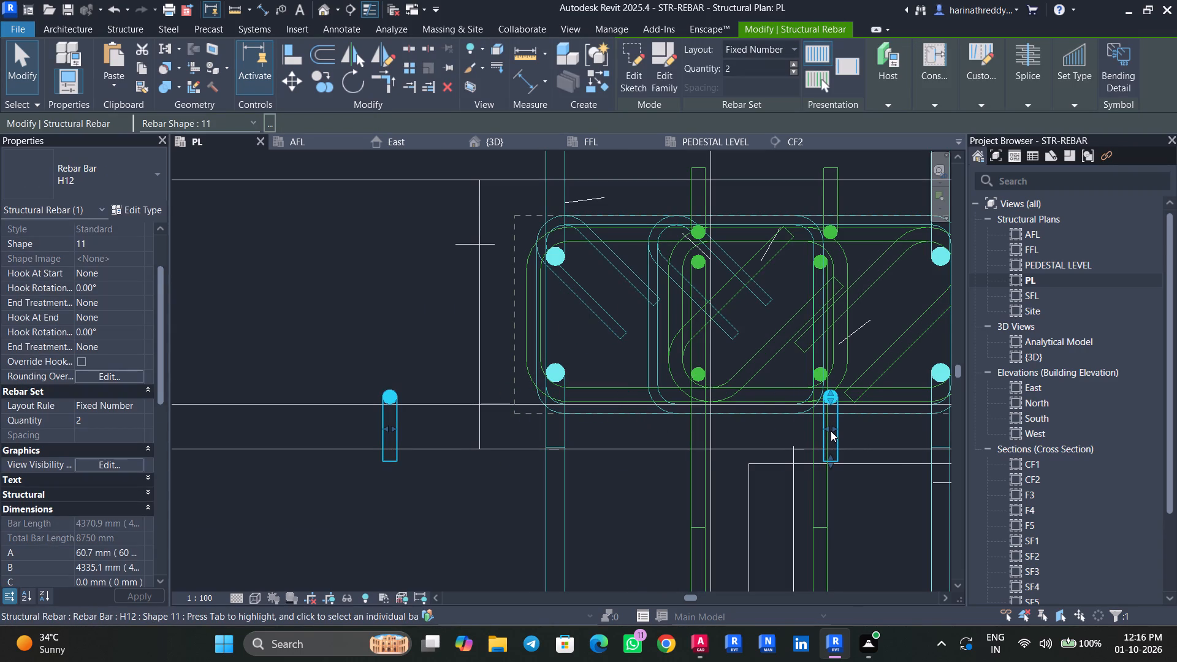
pyautogui.moveTo(831, 430); pyautogui.dragTo(822, 431)
pyautogui.press('Escape')
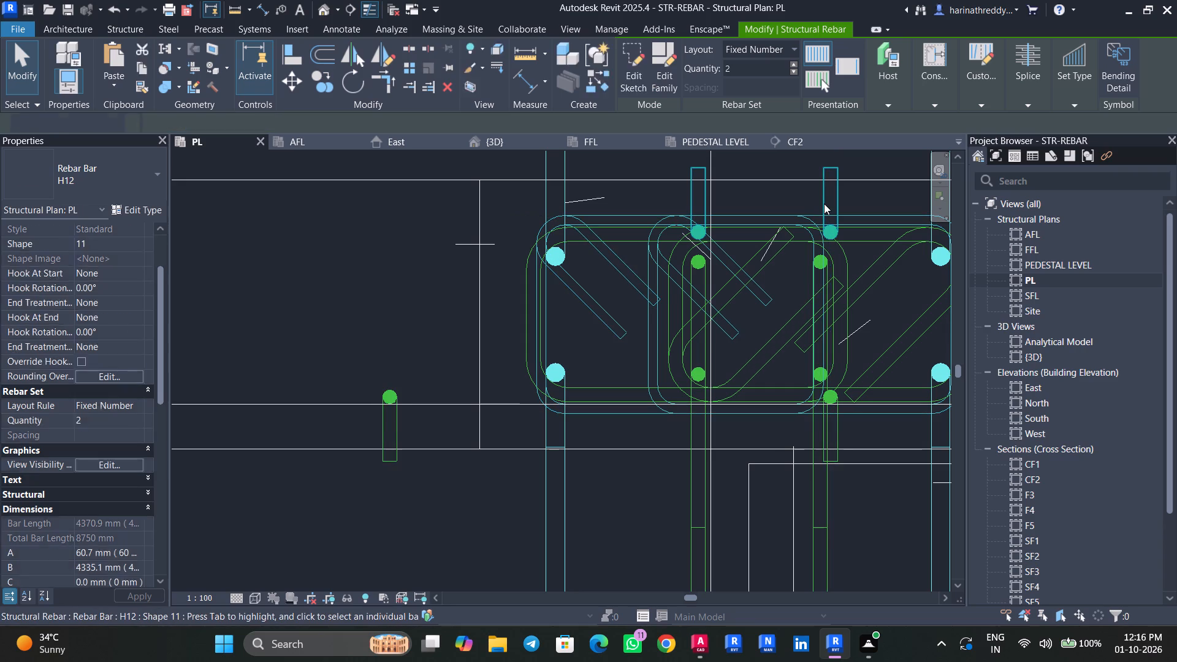
pyautogui.press('Escape')
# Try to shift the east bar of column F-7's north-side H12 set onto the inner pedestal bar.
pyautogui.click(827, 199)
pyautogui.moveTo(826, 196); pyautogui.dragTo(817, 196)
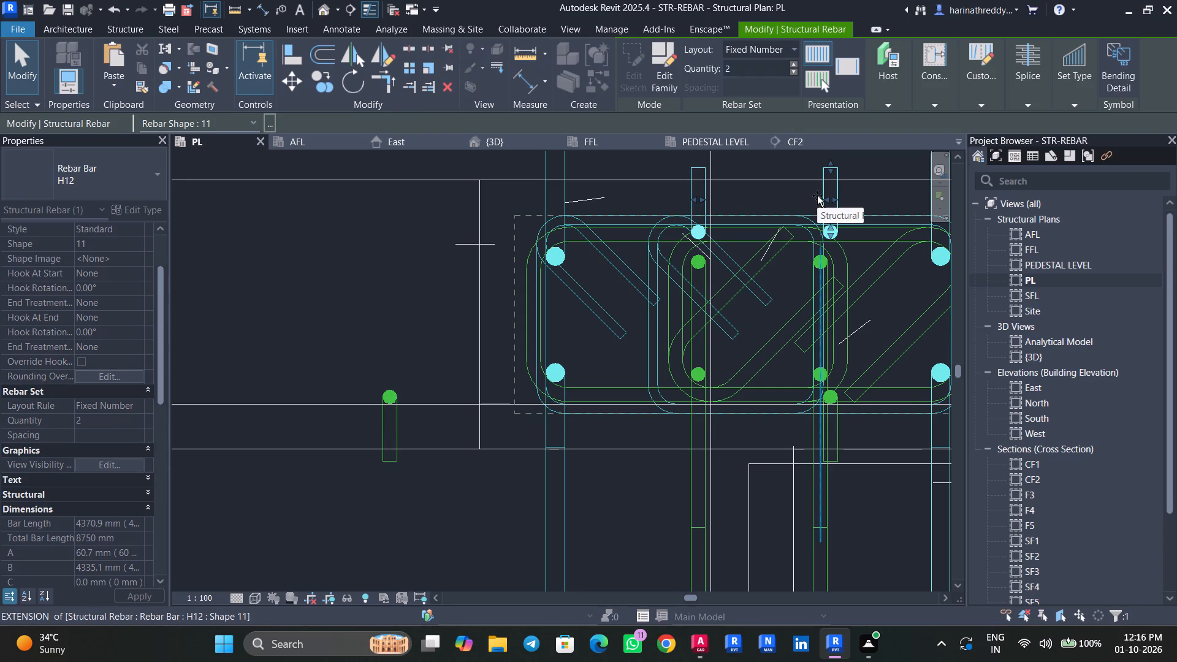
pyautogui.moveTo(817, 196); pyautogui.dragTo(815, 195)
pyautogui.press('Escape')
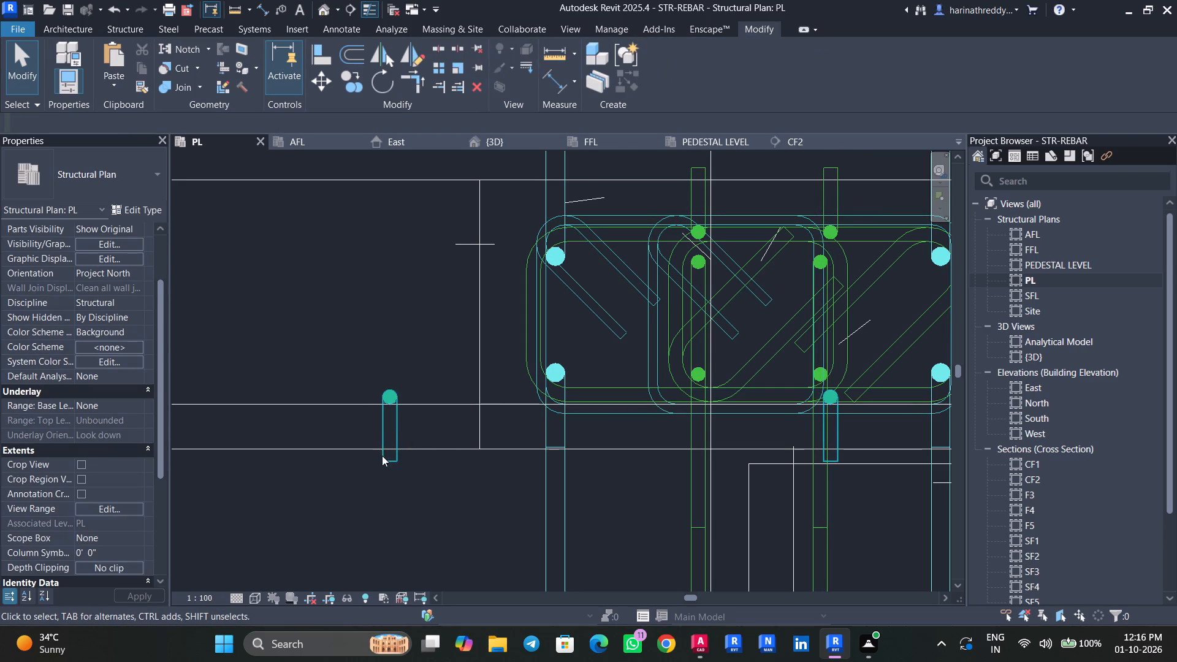
# Move the west bar of the south-side H12 set into column F-7, in line with the western inner pedestal bar.
pyautogui.click(394, 439)
pyautogui.moveTo(393, 425); pyautogui.dragTo(475, 431)
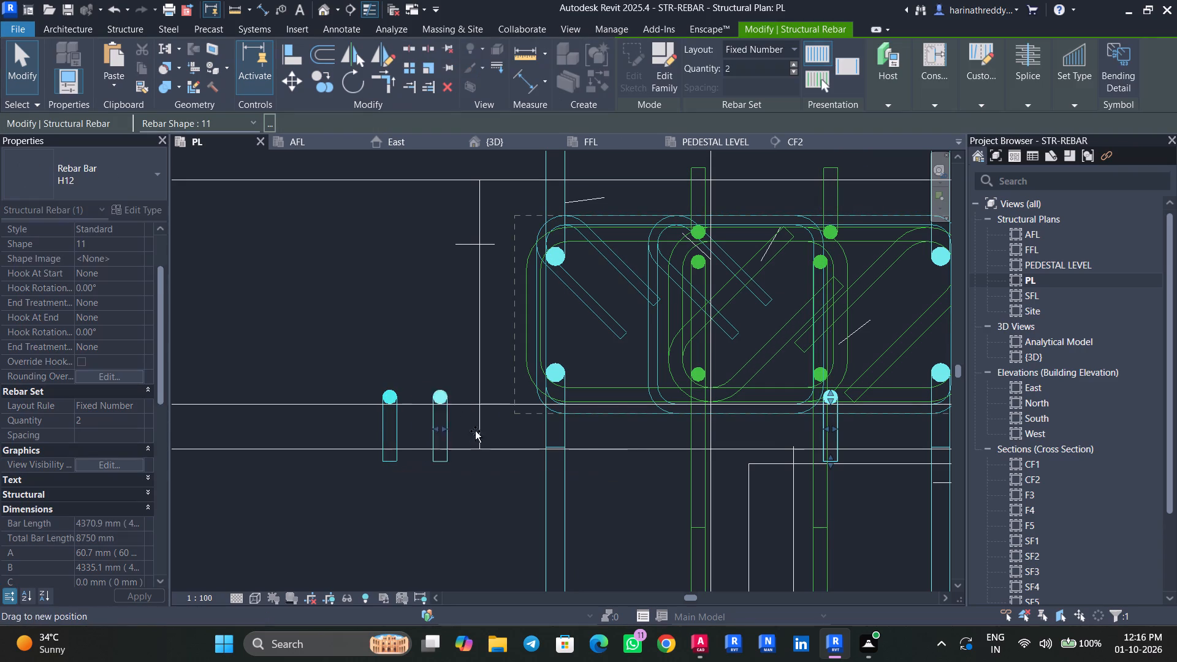
pyautogui.moveTo(475, 431); pyautogui.dragTo(693, 444)
pyautogui.press('Escape')
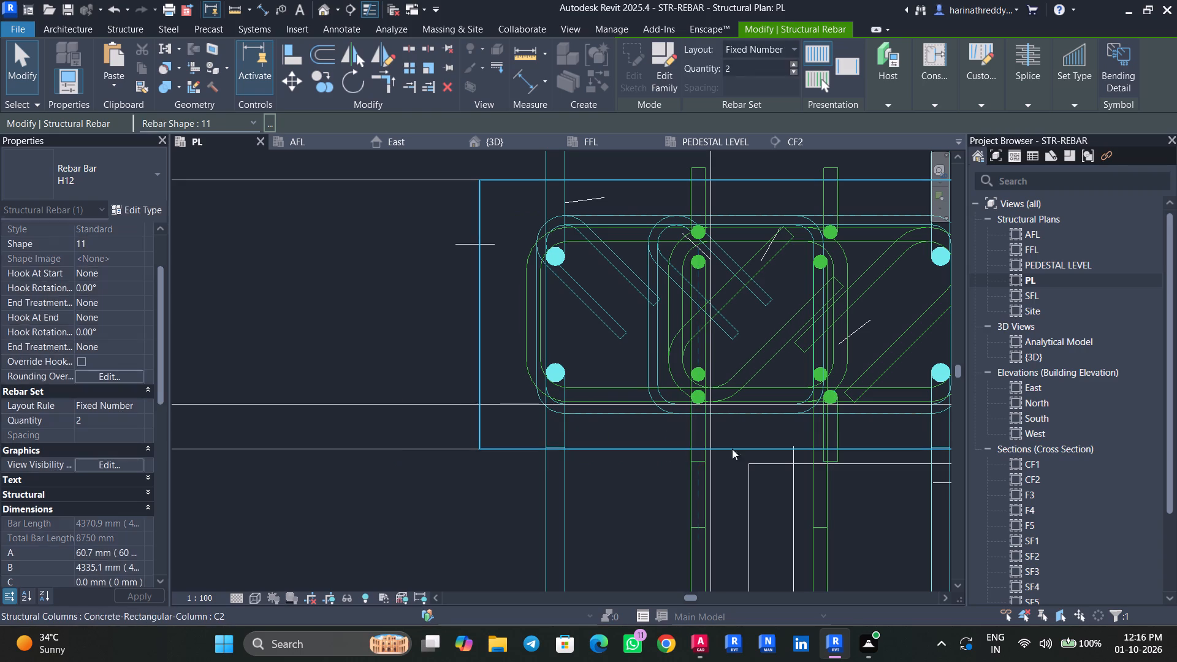
pyautogui.press('Escape')
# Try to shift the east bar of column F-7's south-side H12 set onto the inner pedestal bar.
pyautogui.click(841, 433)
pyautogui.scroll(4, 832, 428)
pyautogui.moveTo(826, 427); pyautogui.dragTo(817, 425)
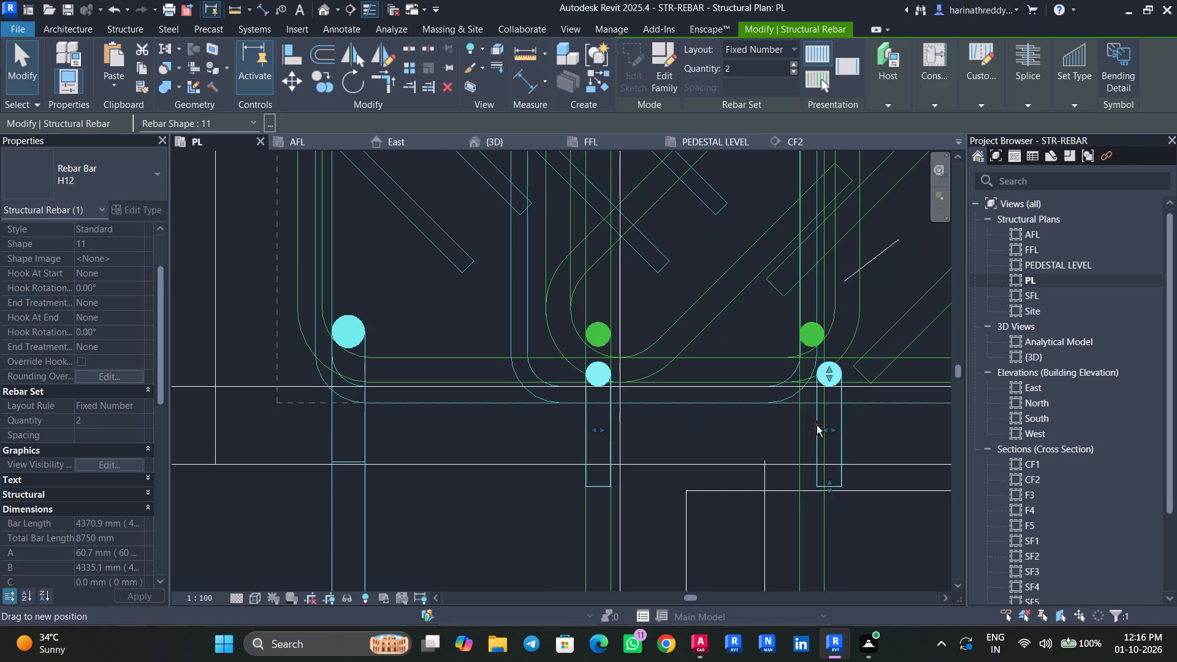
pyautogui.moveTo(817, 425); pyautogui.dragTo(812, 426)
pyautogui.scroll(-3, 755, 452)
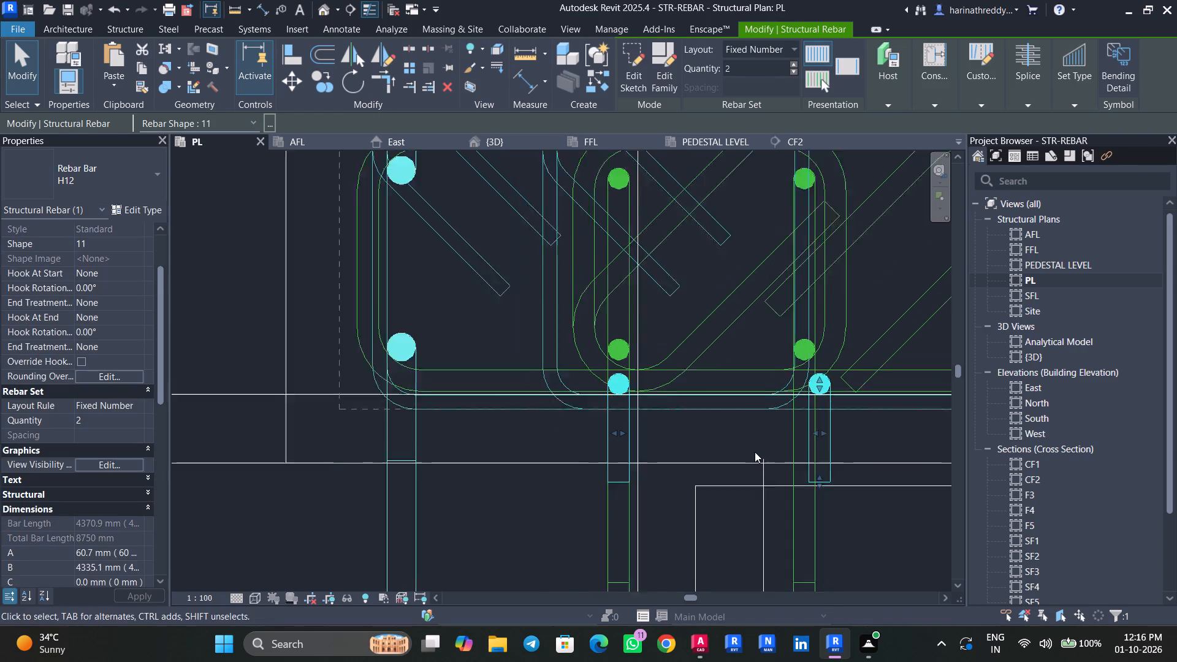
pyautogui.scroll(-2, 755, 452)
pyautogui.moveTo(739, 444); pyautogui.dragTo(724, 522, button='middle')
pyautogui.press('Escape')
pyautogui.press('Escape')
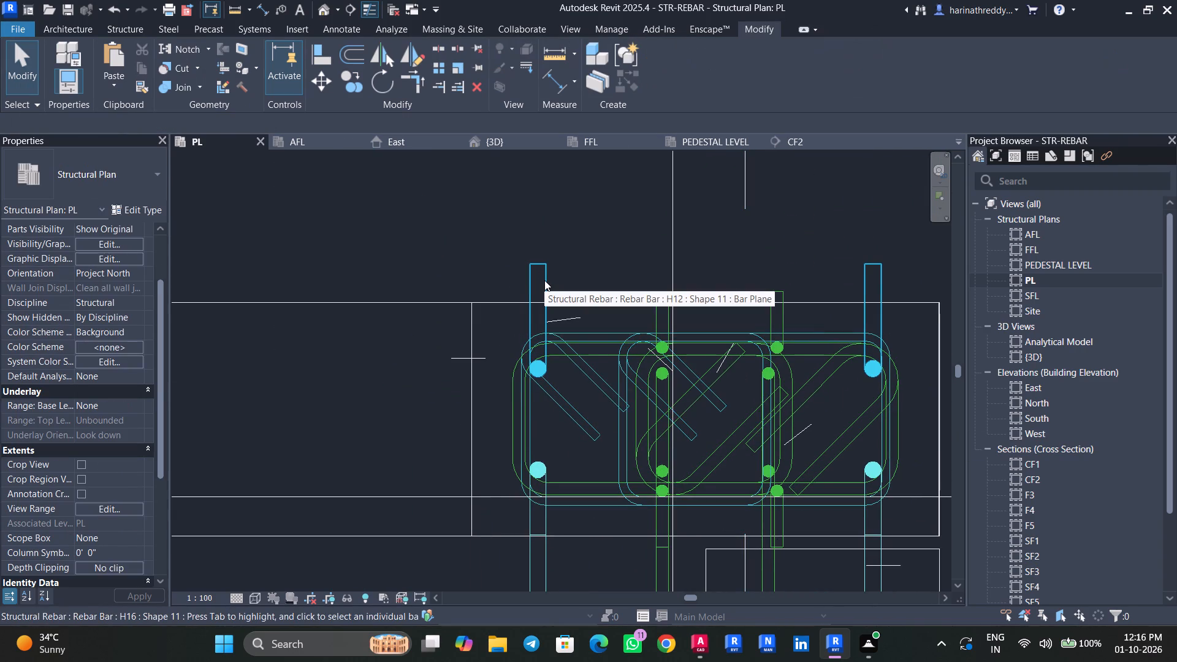
# Examine the column reinforcement near grids A and 7 in the 3D view, looking closely at the column tops.
pyautogui.click(509, 142)
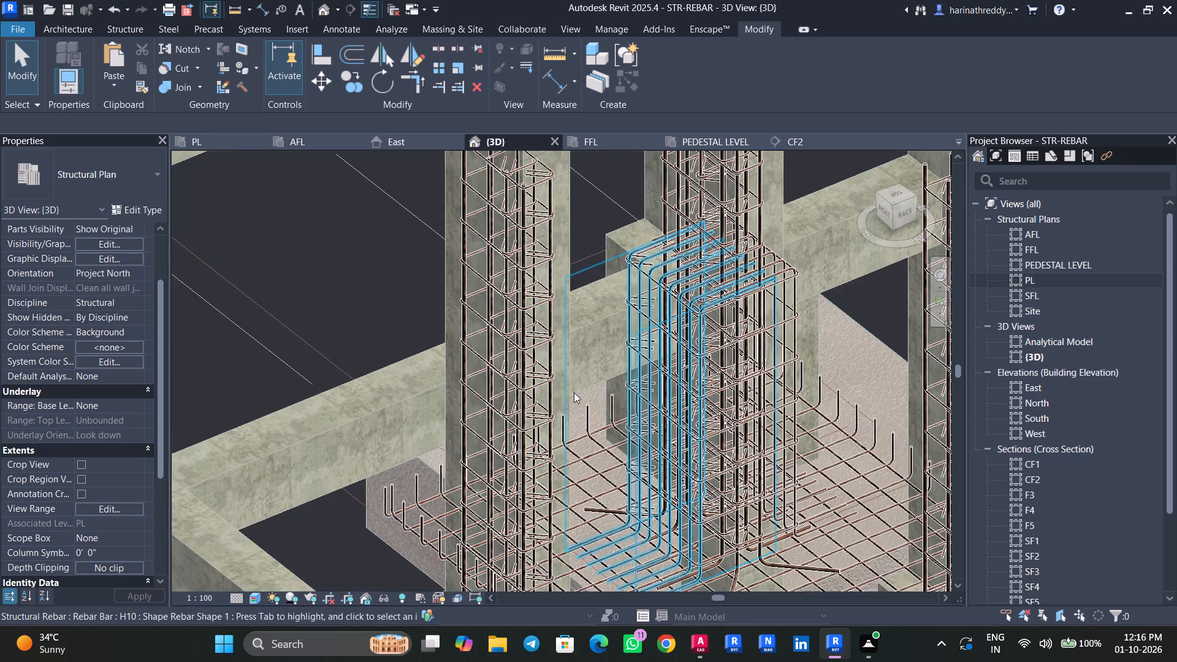
pyautogui.scroll(-10, 319, 455)
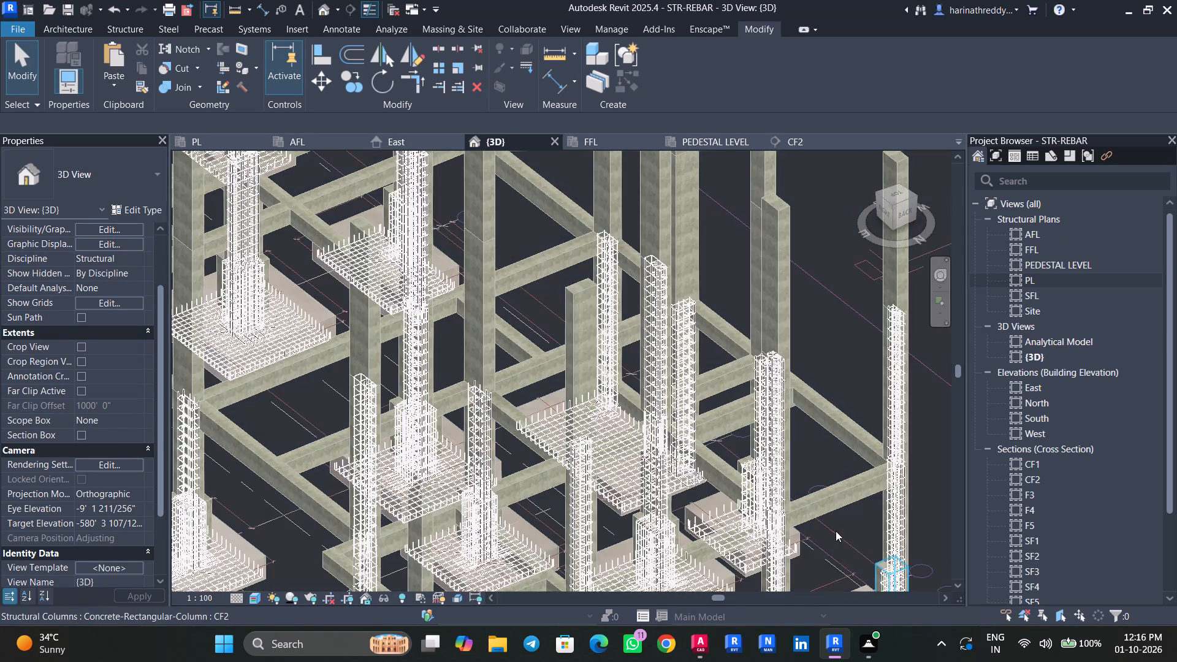
pyautogui.moveTo(836, 531); pyautogui.dragTo(738, 419, button='middle')
pyautogui.keyDown('shift'); pyautogui.moveTo(858, 573); pyautogui.dragTo(855, 587, button='middle'); pyautogui.keyUp('shift')
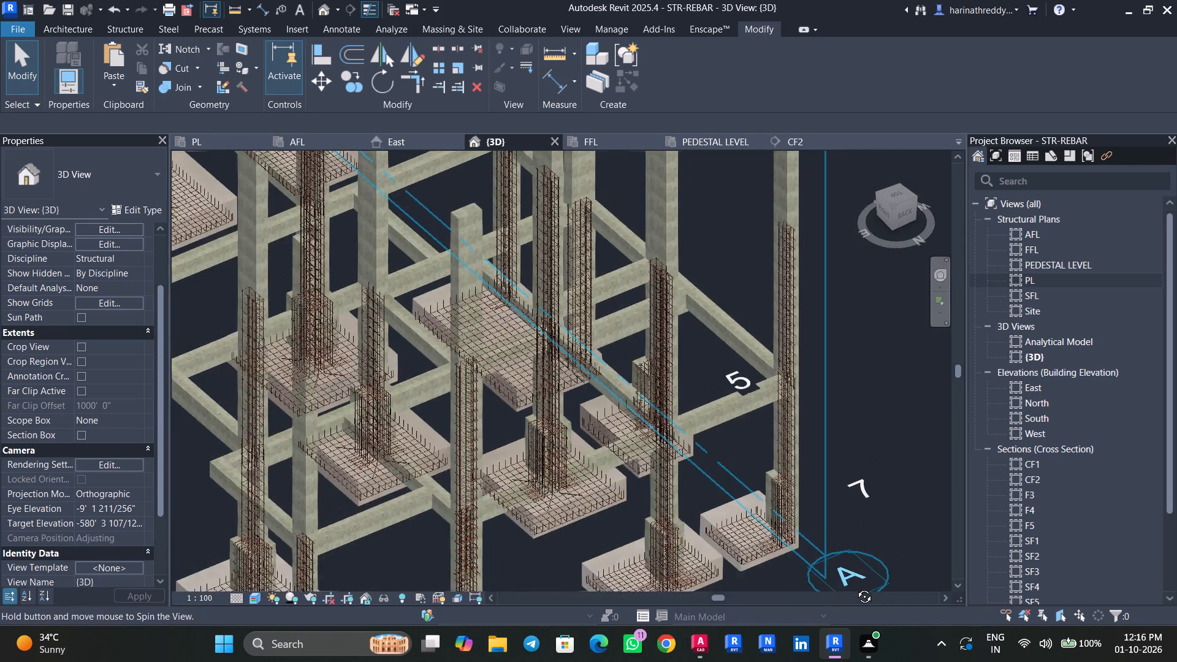
pyautogui.keyDown('shift'); pyautogui.moveTo(855, 587); pyautogui.dragTo(856, 584, button='middle'); pyautogui.keyUp('shift')
pyautogui.scroll(10, 642, 328)
pyautogui.keyDown('shift'); pyautogui.moveTo(633, 346); pyautogui.dragTo(613, 362, button='middle'); pyautogui.keyUp('shift')
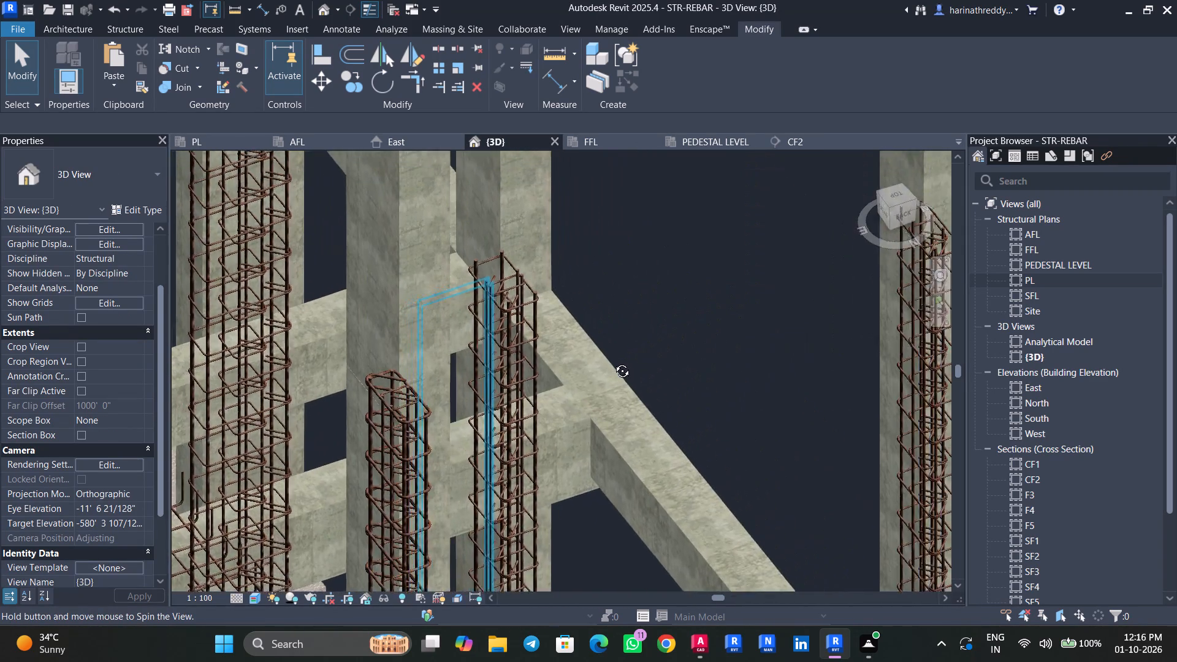
pyautogui.keyDown('shift'); pyautogui.moveTo(613, 362); pyautogui.dragTo(612, 362, button='middle'); pyautogui.keyUp('shift')
pyautogui.scroll(-11, 612, 362)
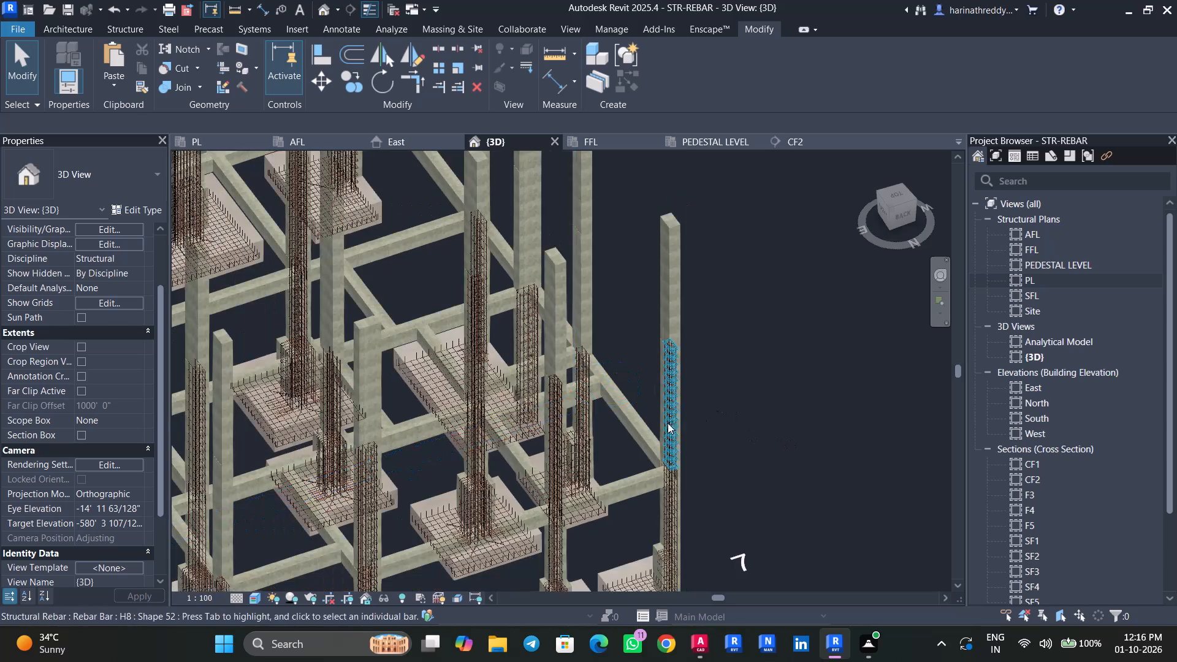
pyautogui.scroll(9, 668, 423)
pyautogui.scroll(-1, 668, 432)
pyautogui.scroll(6, 668, 432)
pyautogui.moveTo(836, 391); pyautogui.dragTo(779, 612, button='middle')
pyautogui.scroll(-3, 823, 417)
pyautogui.moveTo(821, 389); pyautogui.dragTo(817, 530, button='middle')
pyautogui.scroll(10, 709, 344)
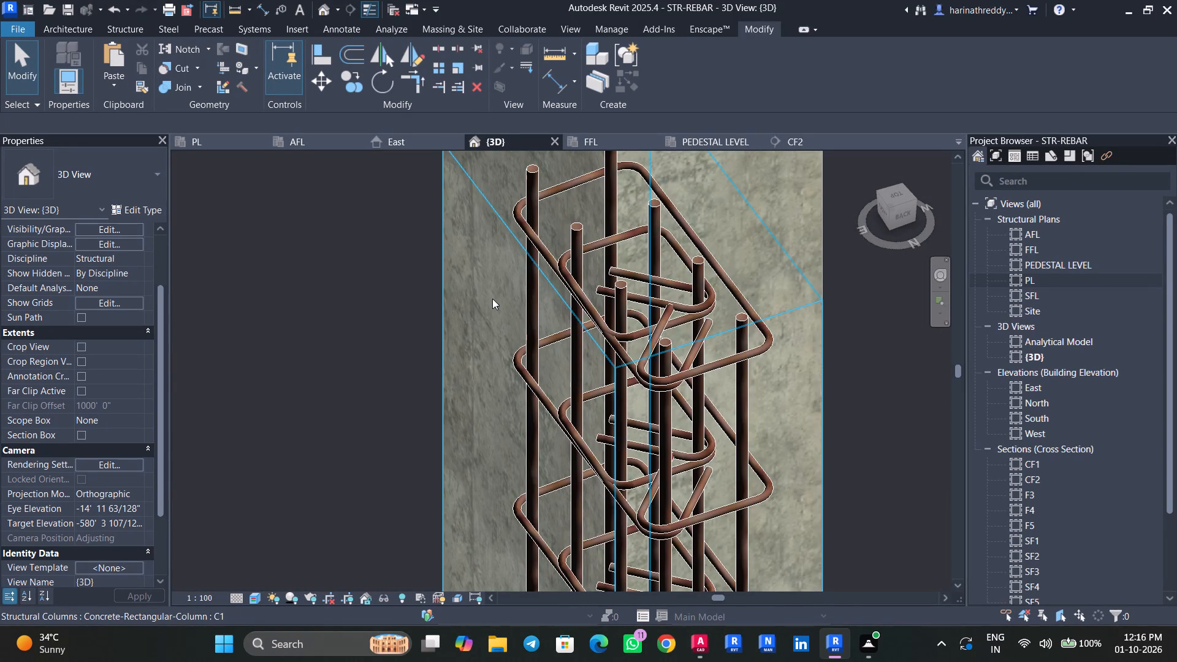
# Select column C2 at grid F-7 in the PL plan and locate it in the 3D view.
pyautogui.click(204, 144)
pyautogui.scroll(-10, 419, 334)
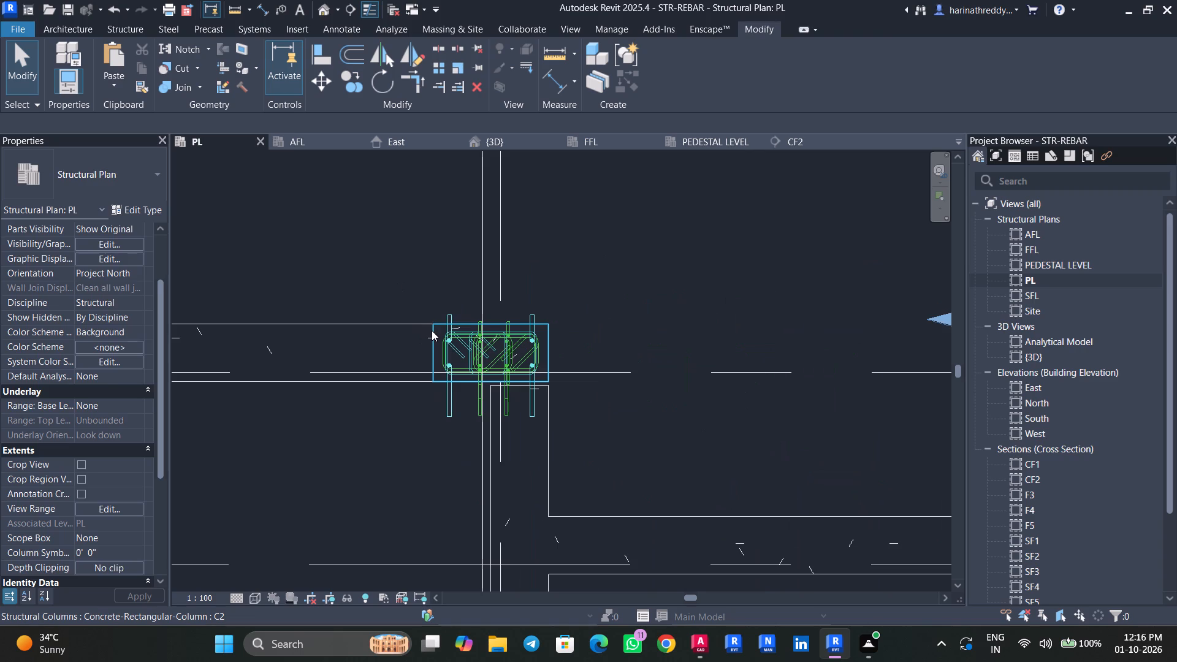
pyautogui.click(432, 330)
pyautogui.scroll(-8, 430, 330)
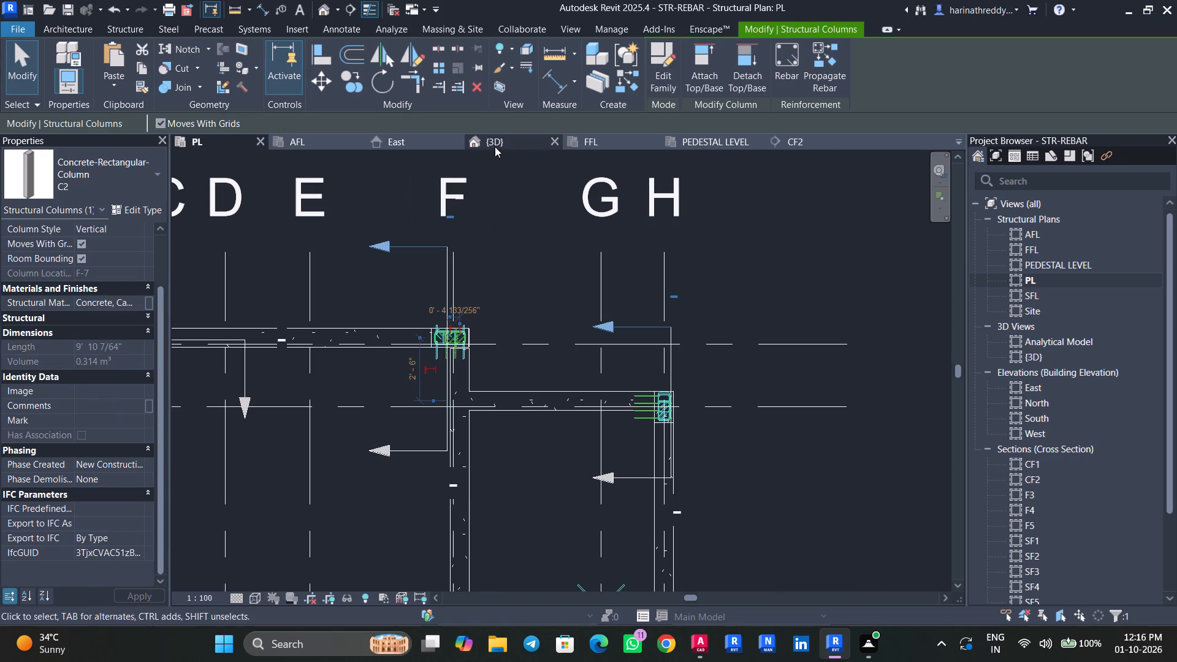
pyautogui.click(495, 146)
pyautogui.scroll(-17, 831, 414)
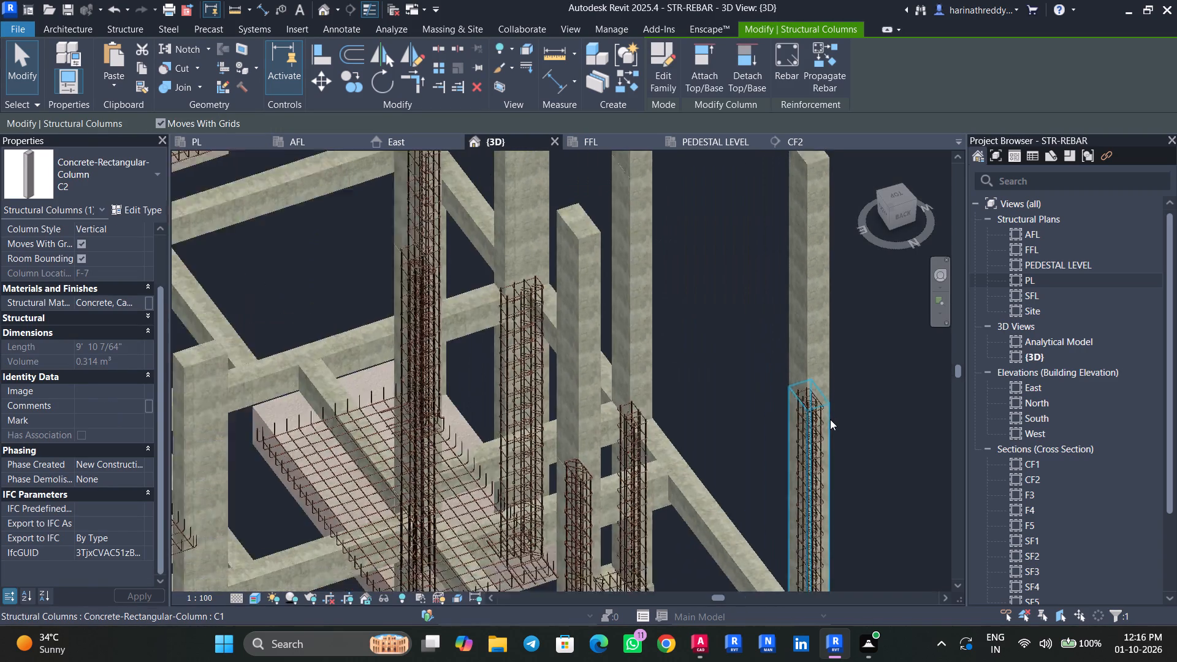
pyautogui.scroll(-10, 830, 419)
pyautogui.moveTo(812, 571); pyautogui.dragTo(802, 501, button='middle')
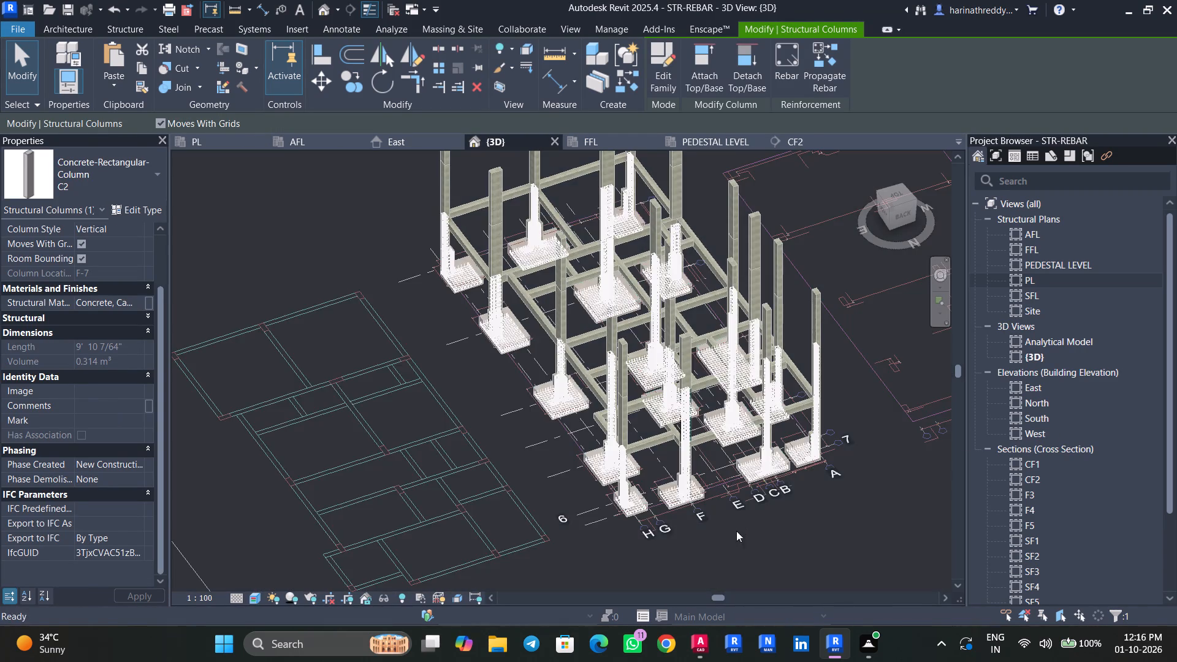
pyautogui.scroll(16, 690, 404)
pyautogui.press('Escape')
pyautogui.press('Escape')
pyautogui.press('Escape')
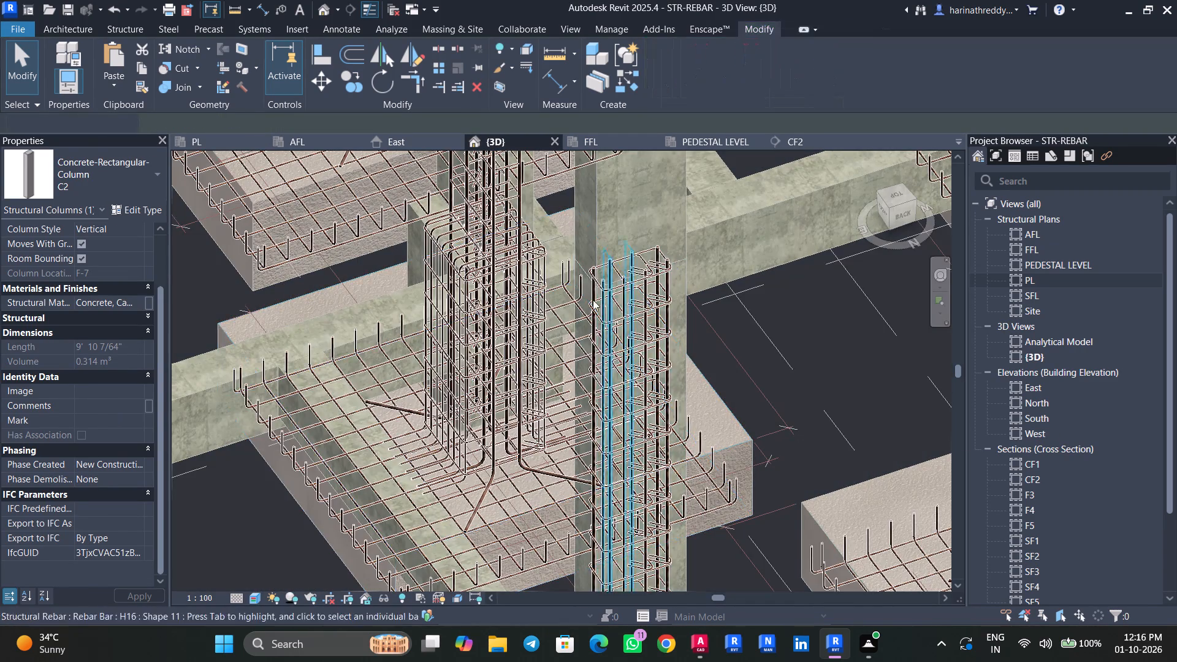
# Examine the ties and vertical bars of column F-7 in the 3D view, close up and from the top.
pyautogui.scroll(9, 585, 292)
pyautogui.moveTo(594, 314); pyautogui.dragTo(560, 460, button='middle')
pyautogui.click(652, 352)
pyautogui.scroll(4, 652, 352)
pyautogui.keyDown('shift'); pyautogui.moveTo(658, 372); pyautogui.dragTo(650, 376, button='middle'); pyautogui.keyUp('shift')
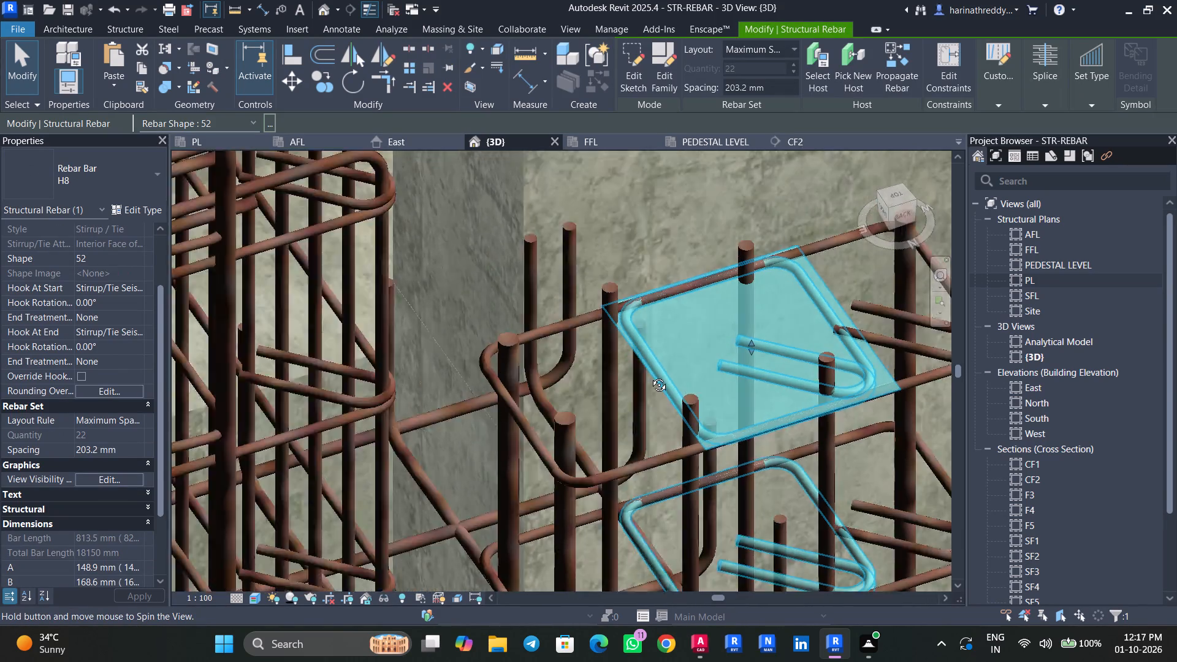
pyautogui.keyDown('shift'); pyautogui.moveTo(650, 376); pyautogui.dragTo(614, 410, button='middle'); pyautogui.keyUp('shift')
pyautogui.moveTo(612, 432); pyautogui.dragTo(546, 278, button='middle')
pyautogui.keyDown('shift'); pyautogui.moveTo(603, 351); pyautogui.dragTo(598, 381, button='middle'); pyautogui.keyUp('shift')
pyautogui.click(896, 199)
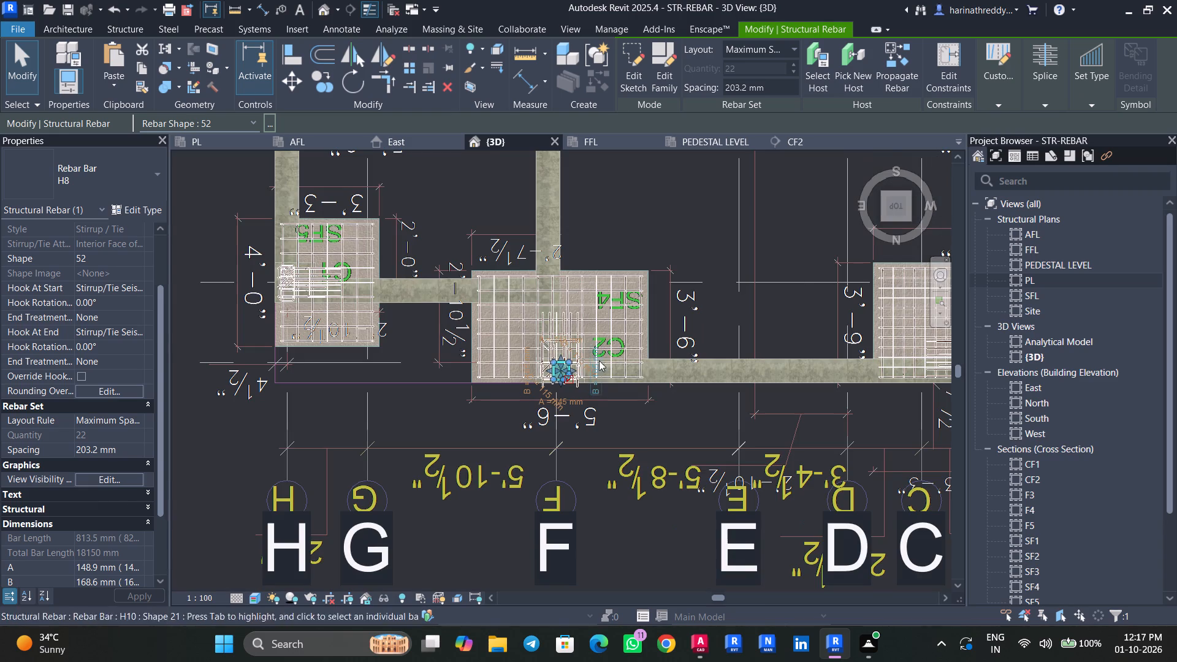
pyautogui.scroll(7, 555, 368)
pyautogui.scroll(-1, 552, 369)
pyautogui.scroll(13, 552, 369)
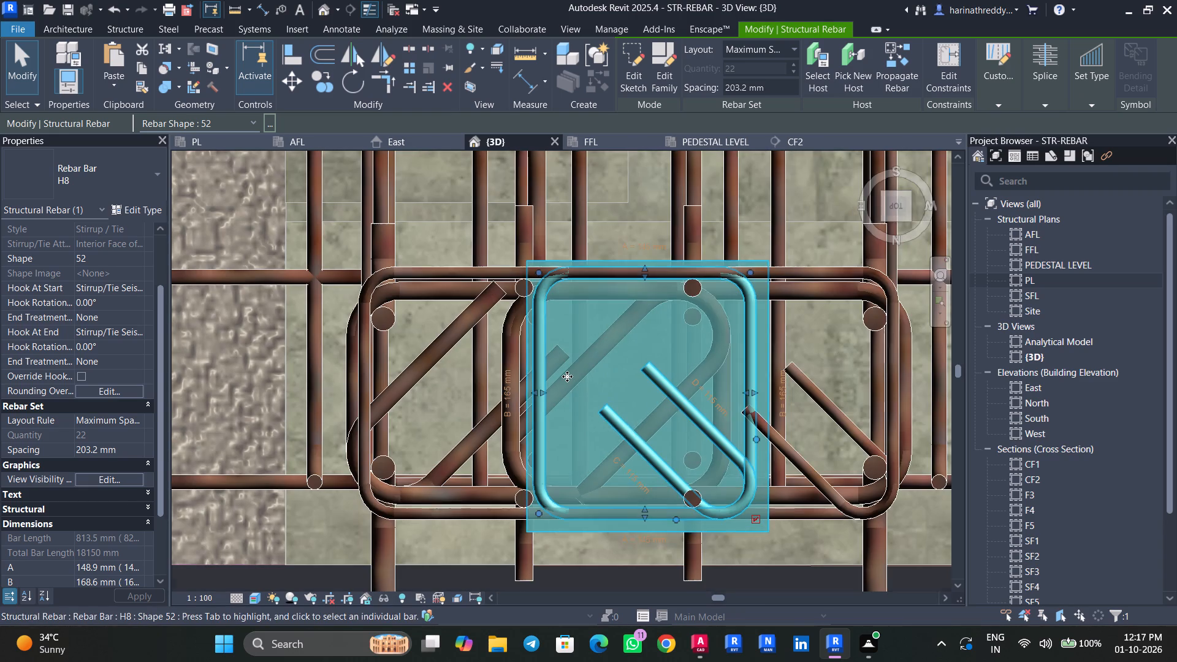
pyautogui.press('Escape')
pyautogui.press('Escape')
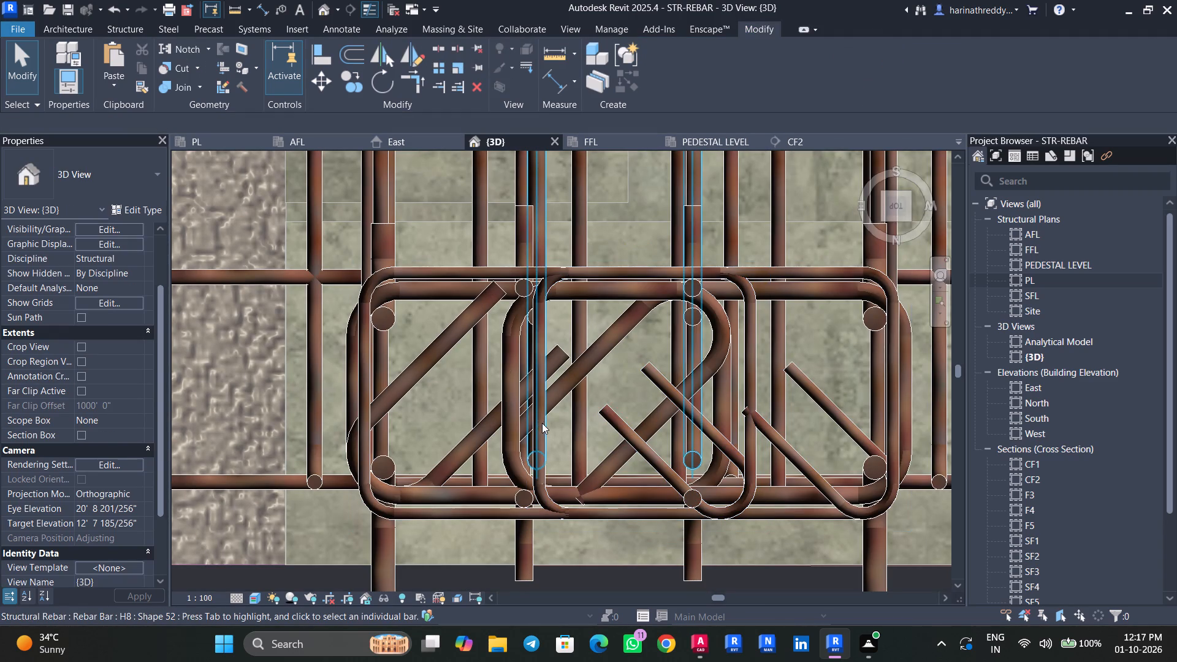
# Stretch the east side of column F-7's inner H8 tie outward, making the tie about 156 mm wide.
pyautogui.press('Tab')
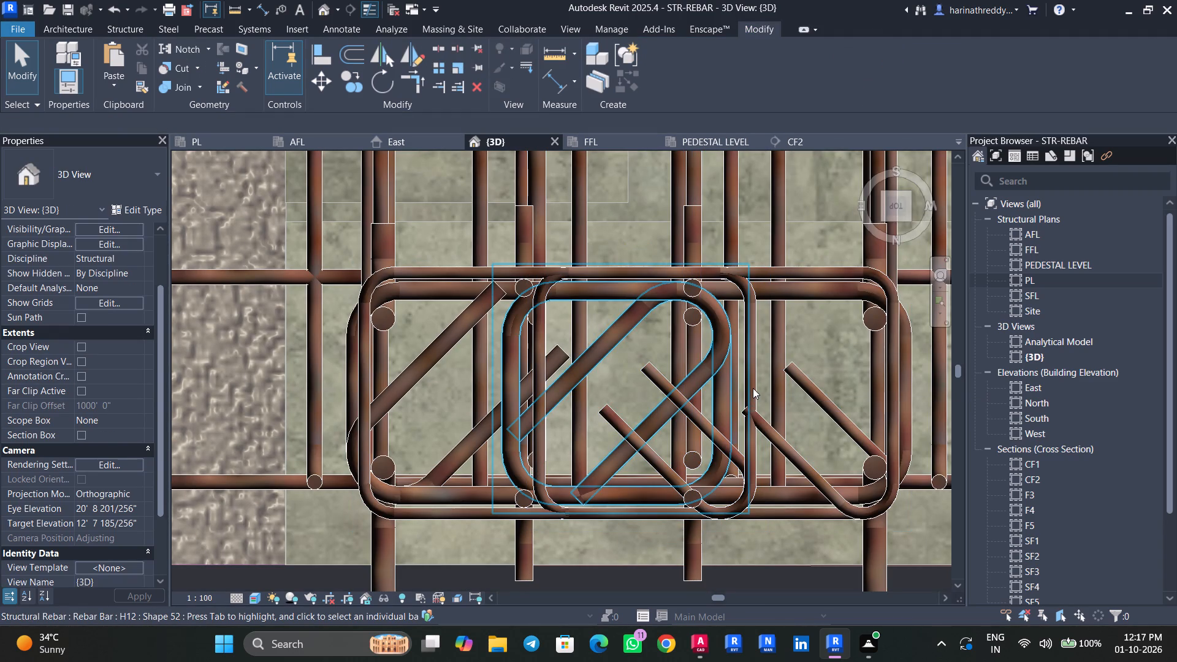
pyautogui.click(753, 388)
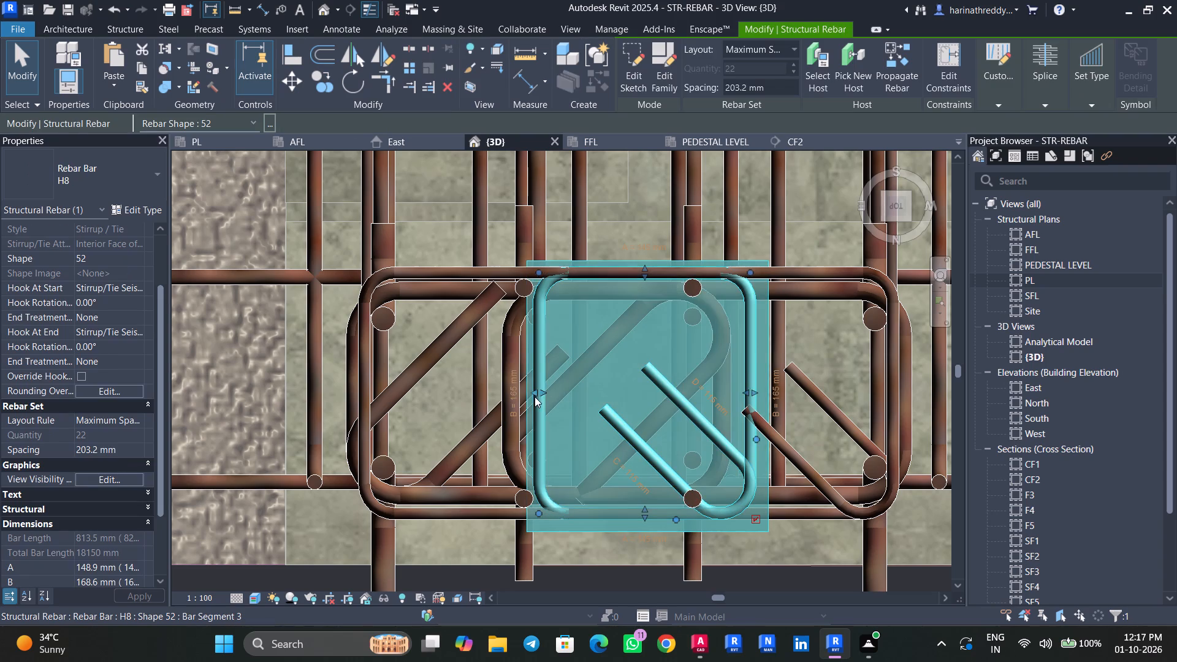
pyautogui.moveTo(534, 392); pyautogui.dragTo(515, 392)
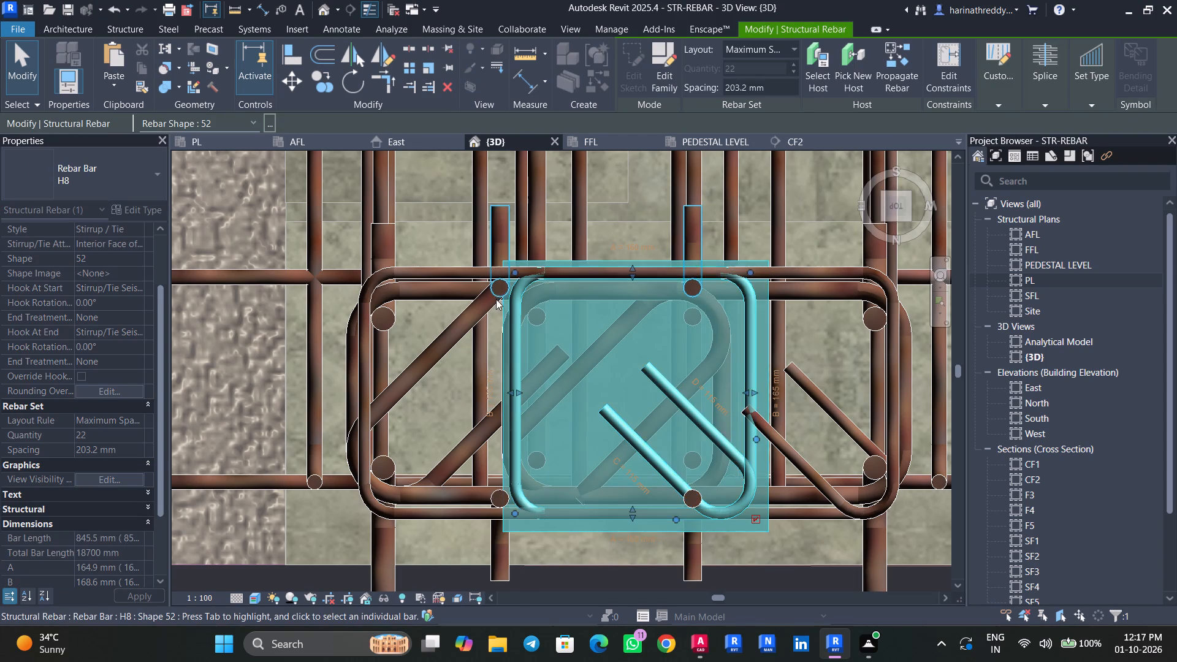
pyautogui.click(522, 397)
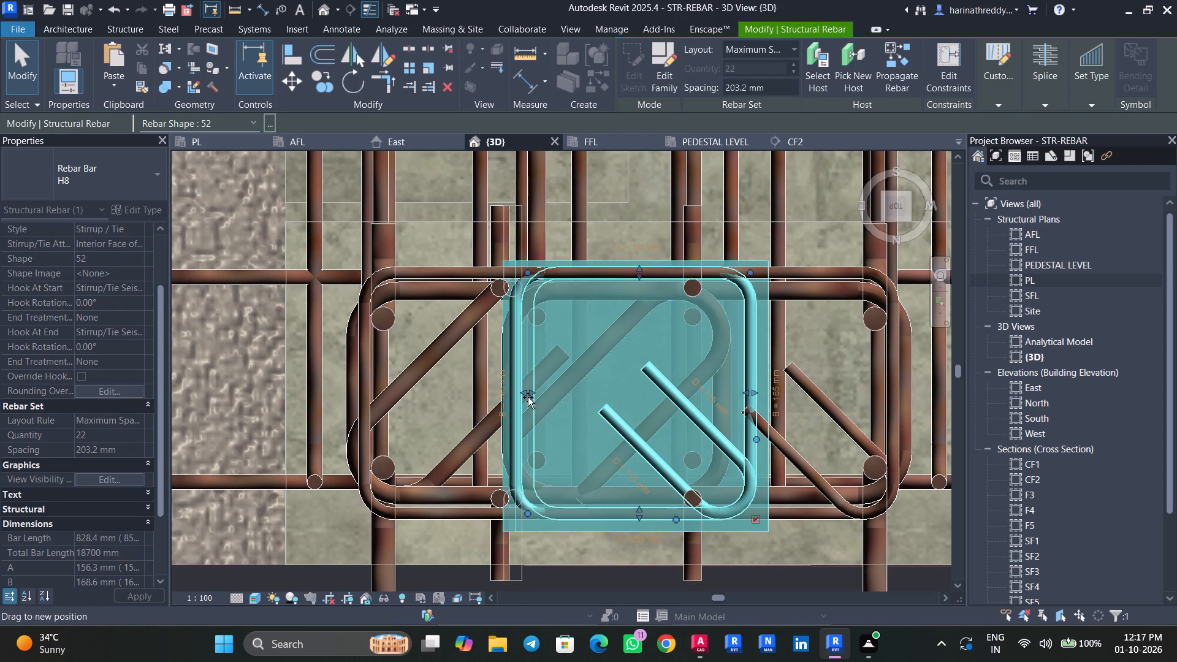
pyautogui.press('Escape')
pyautogui.press('Escape')
# Shift the east bar of column F-7's south-side H12 set inward, in line with the inner pedestal bar.
pyautogui.click(500, 291)
pyautogui.press('Escape')
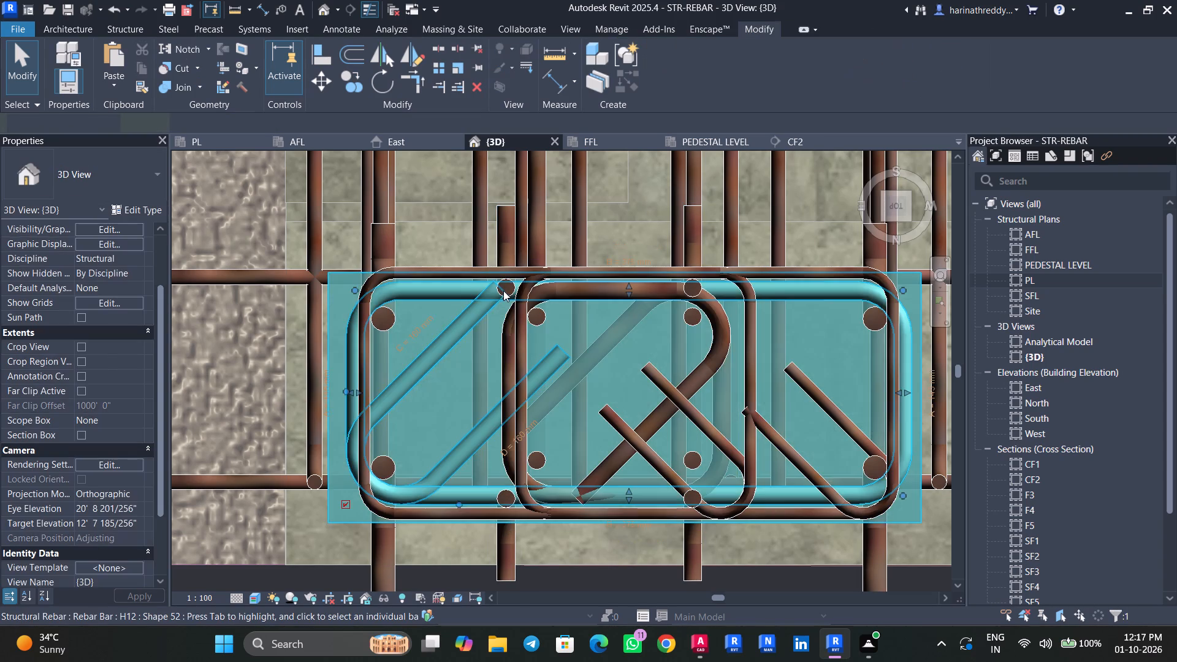
pyautogui.press('Tab')
pyautogui.press('Tab')
pyautogui.press('Tab')
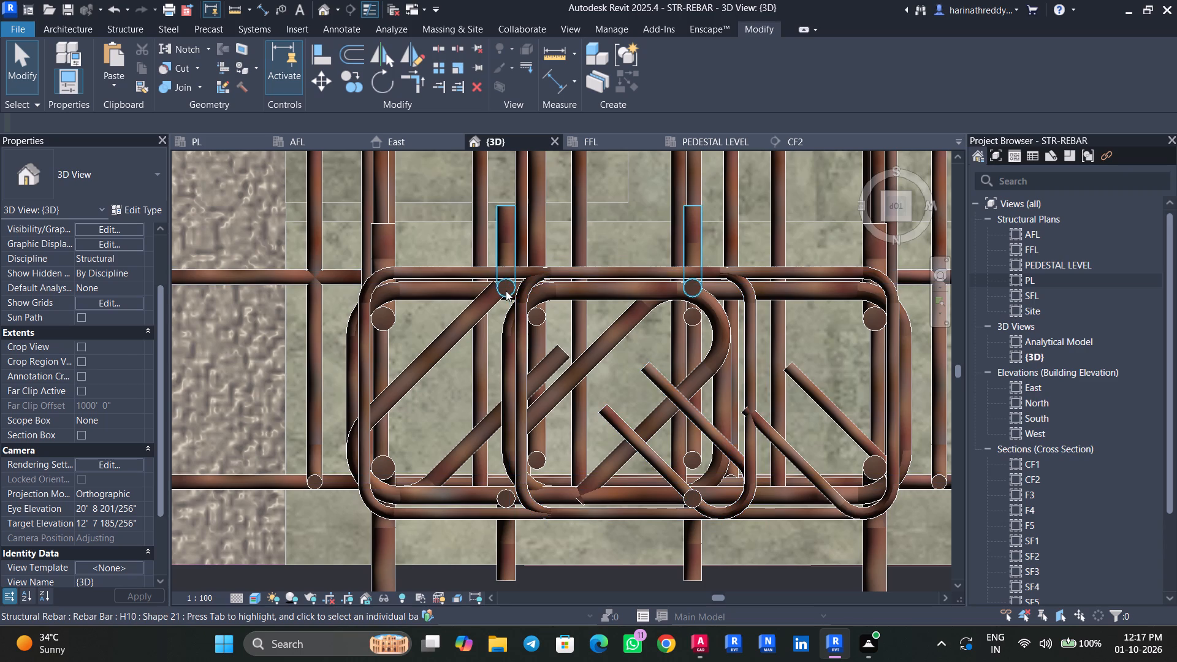
pyautogui.click(505, 289)
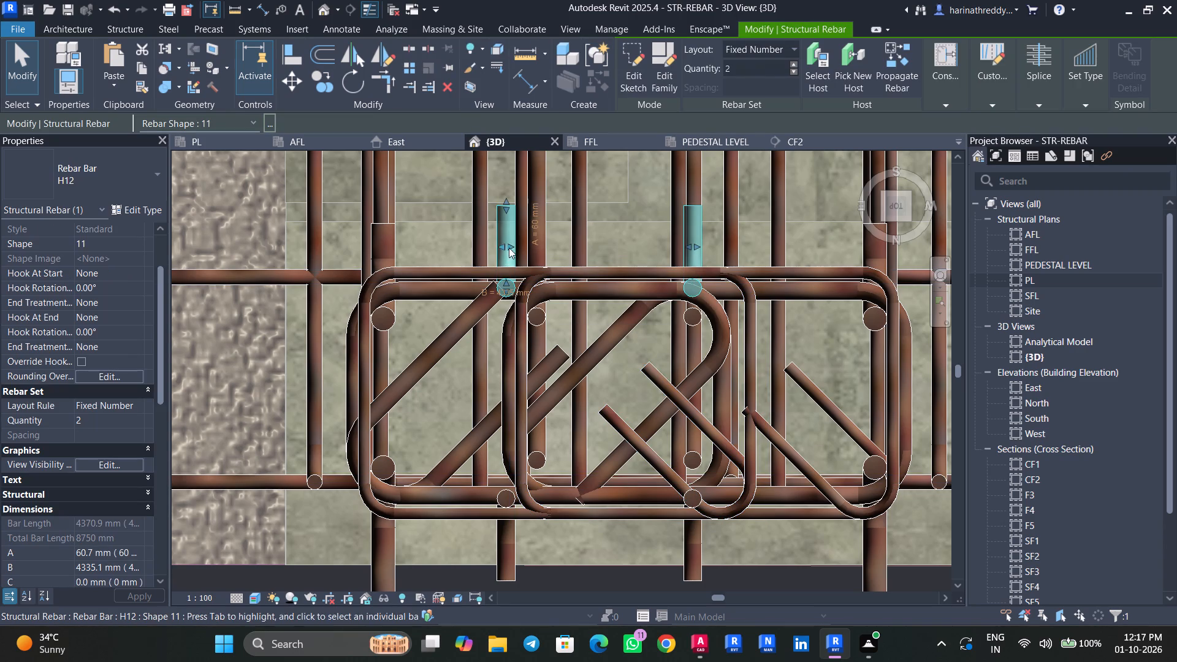
pyautogui.moveTo(509, 248); pyautogui.dragTo(541, 257)
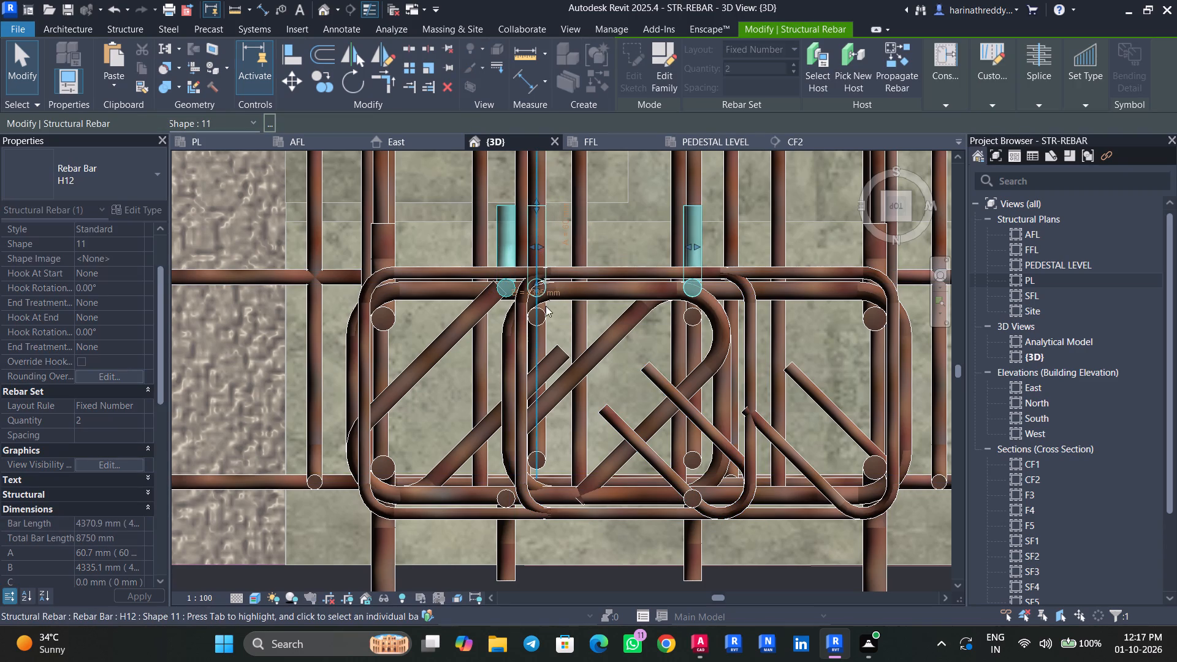
pyautogui.press('Escape')
pyautogui.press('Escape')
# Shift the east bar of column F-7's north-side H12 set inward, in line with the inner pedestal bar.
pyautogui.click(509, 544)
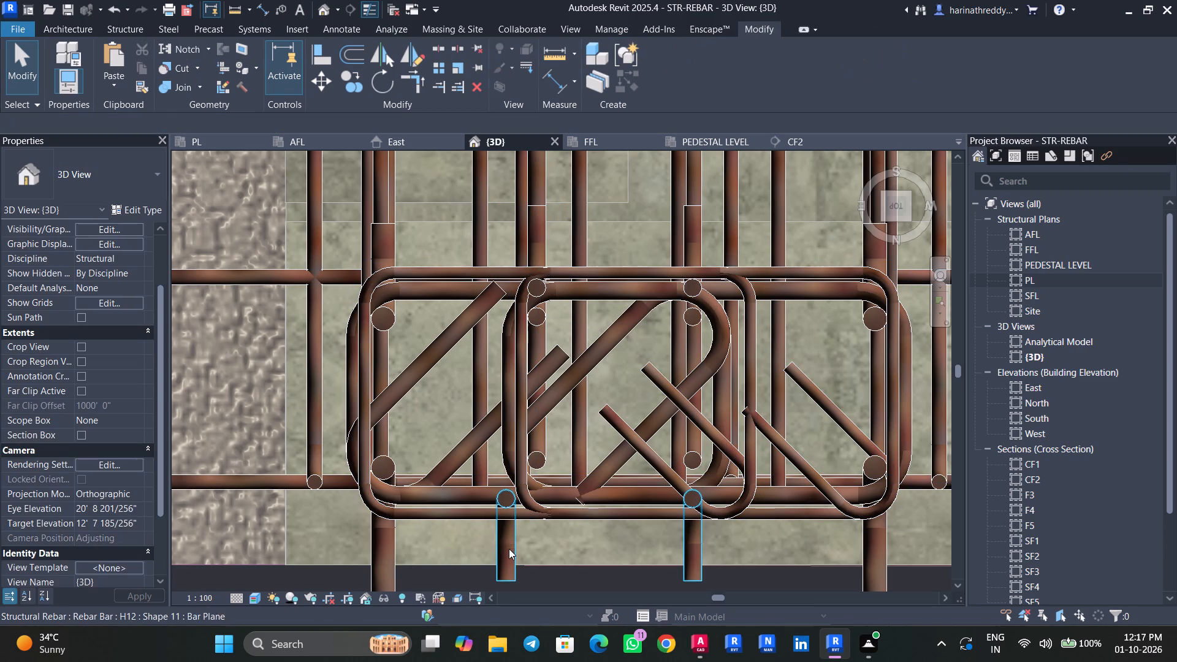
pyautogui.moveTo(509, 539); pyautogui.dragTo(538, 533)
pyautogui.press('Escape')
pyautogui.press('Escape')
pyautogui.press('Escape')
# Save the STR-REBAR model with the corrected column reinforcement.
pyautogui.scroll(-8, 569, 534)
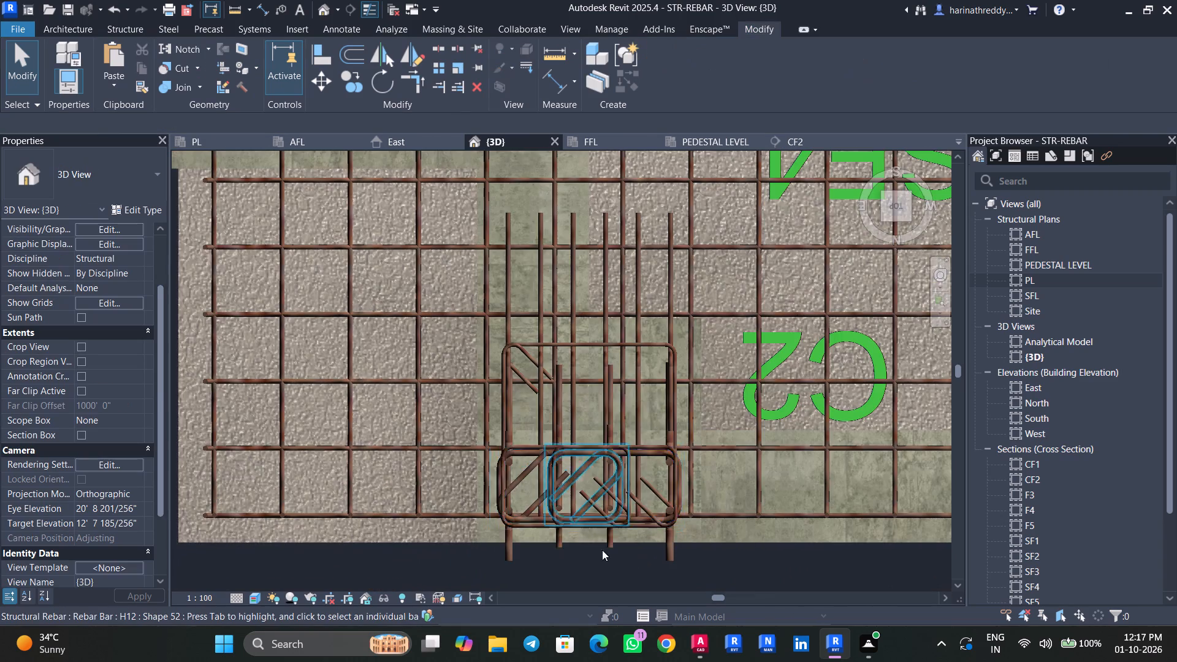
pyautogui.scroll(-5, 644, 560)
pyautogui.scroll(1, 644, 554)
pyautogui.scroll(-11, 644, 555)
pyautogui.scroll(1, 649, 546)
pyautogui.scroll(-1, 649, 546)
pyautogui.keyDown('shift'); pyautogui.moveTo(740, 456); pyautogui.dragTo(755, 338, button='middle'); pyautogui.keyUp('shift')
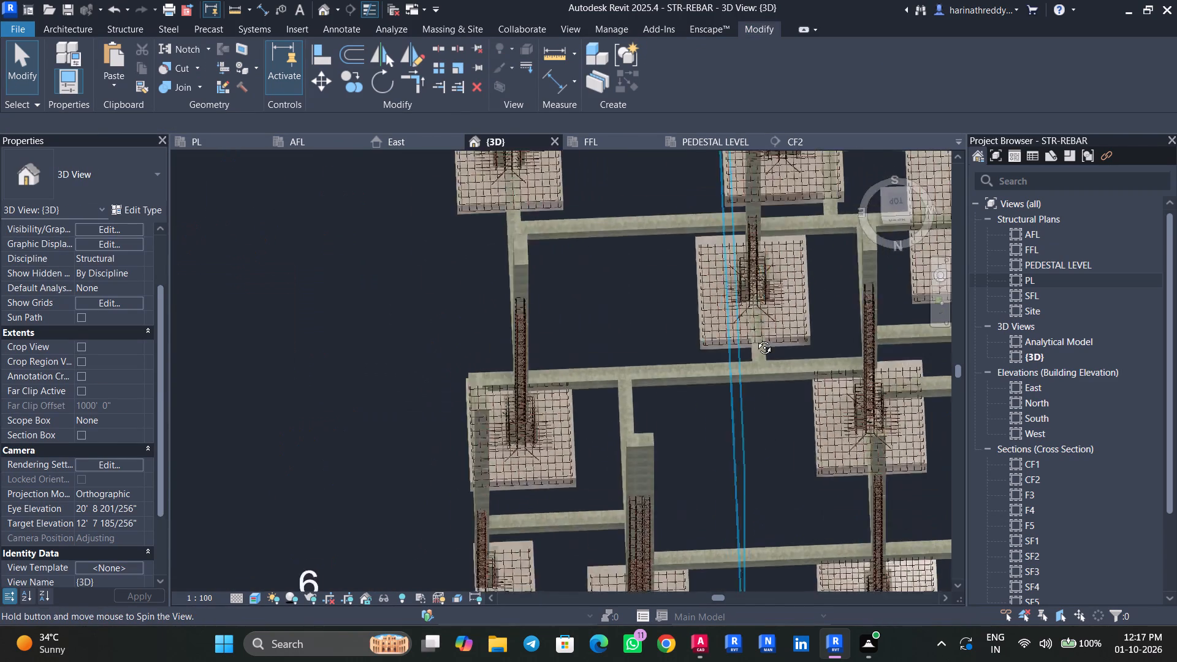
pyautogui.keyDown('shift'); pyautogui.moveTo(755, 338); pyautogui.dragTo(772, 283, button='middle'); pyautogui.keyUp('shift')
pyautogui.moveTo(698, 492); pyautogui.dragTo(552, 307, button='middle')
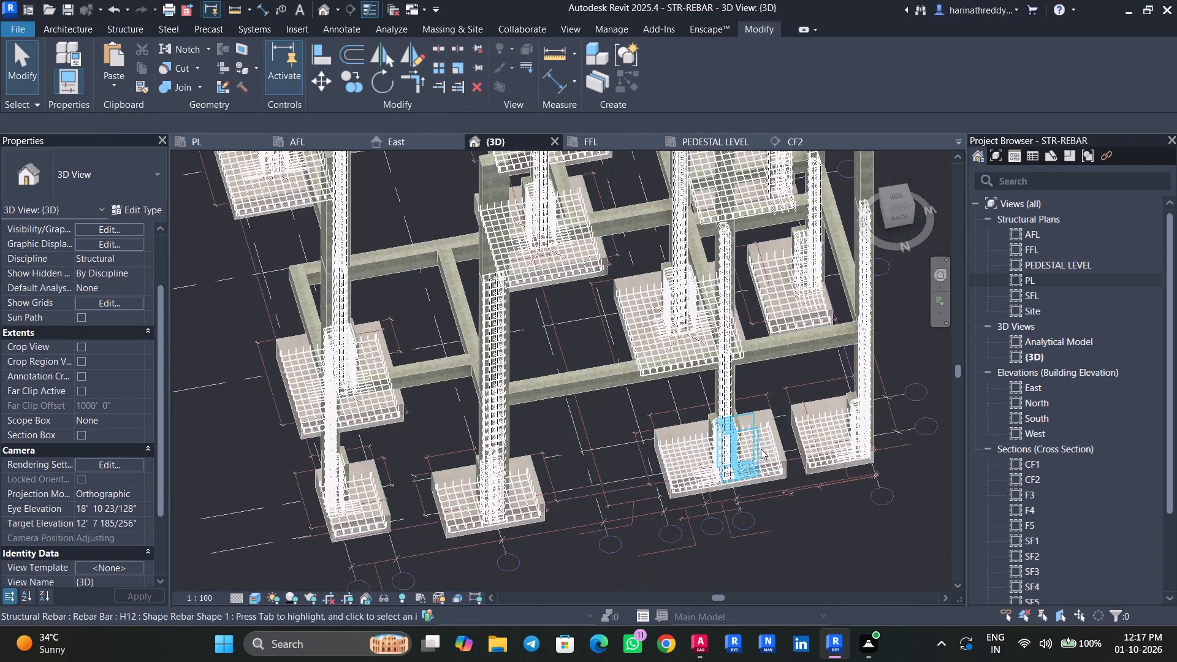
pyautogui.hotkey('ctrl', 's')
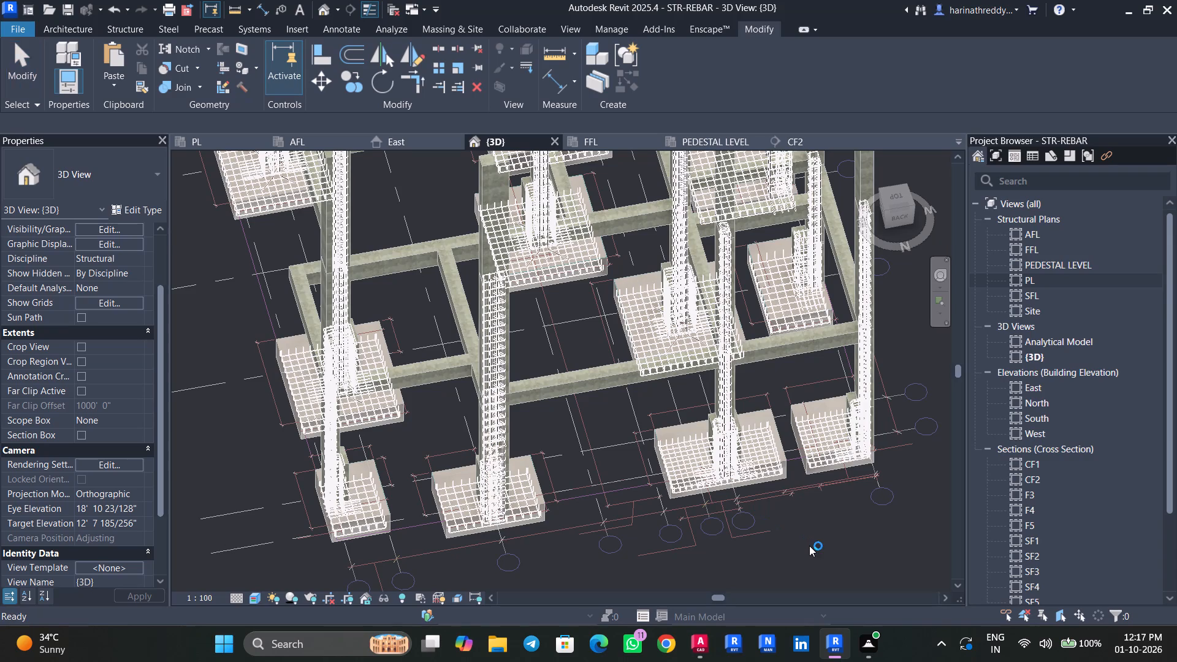
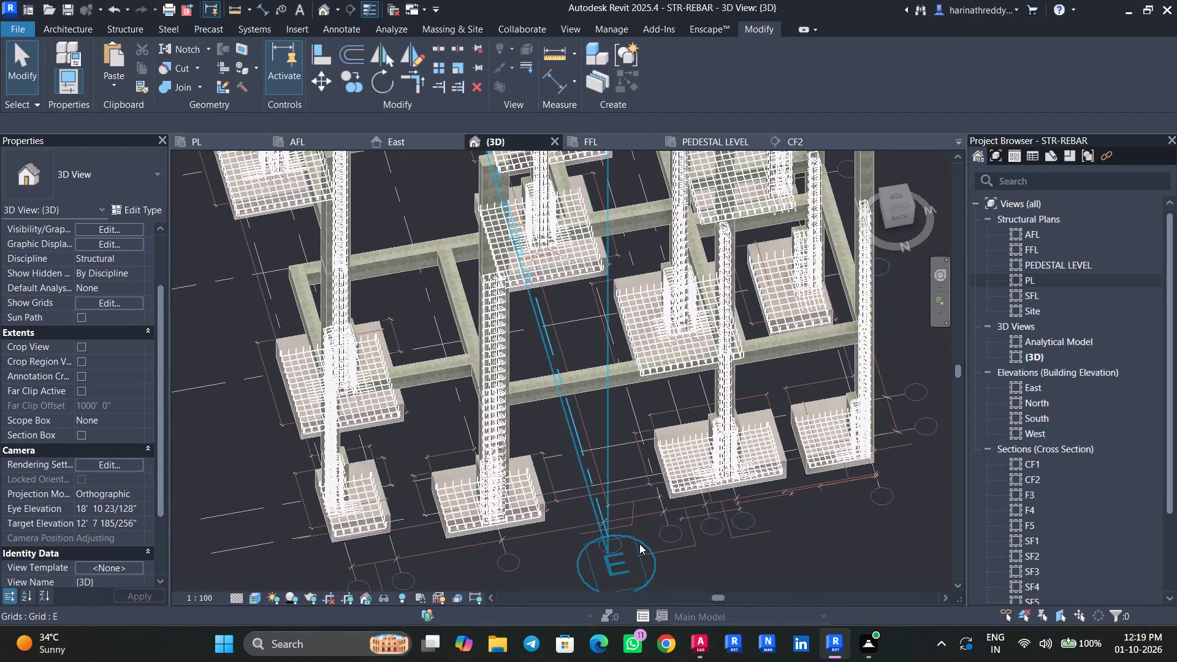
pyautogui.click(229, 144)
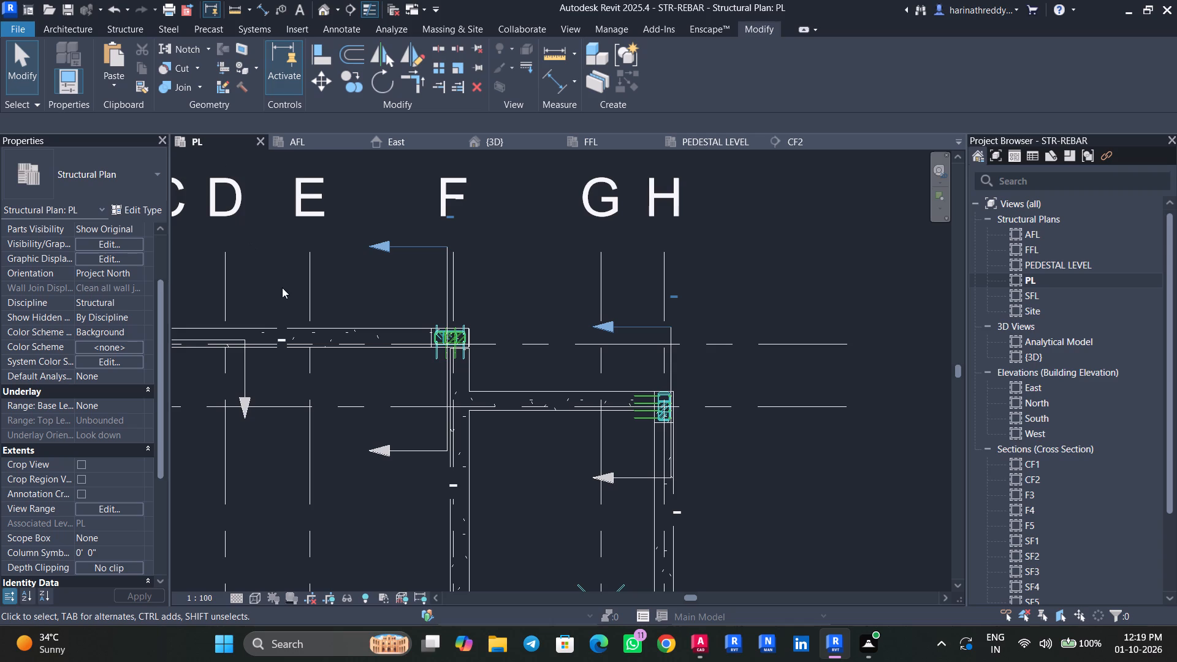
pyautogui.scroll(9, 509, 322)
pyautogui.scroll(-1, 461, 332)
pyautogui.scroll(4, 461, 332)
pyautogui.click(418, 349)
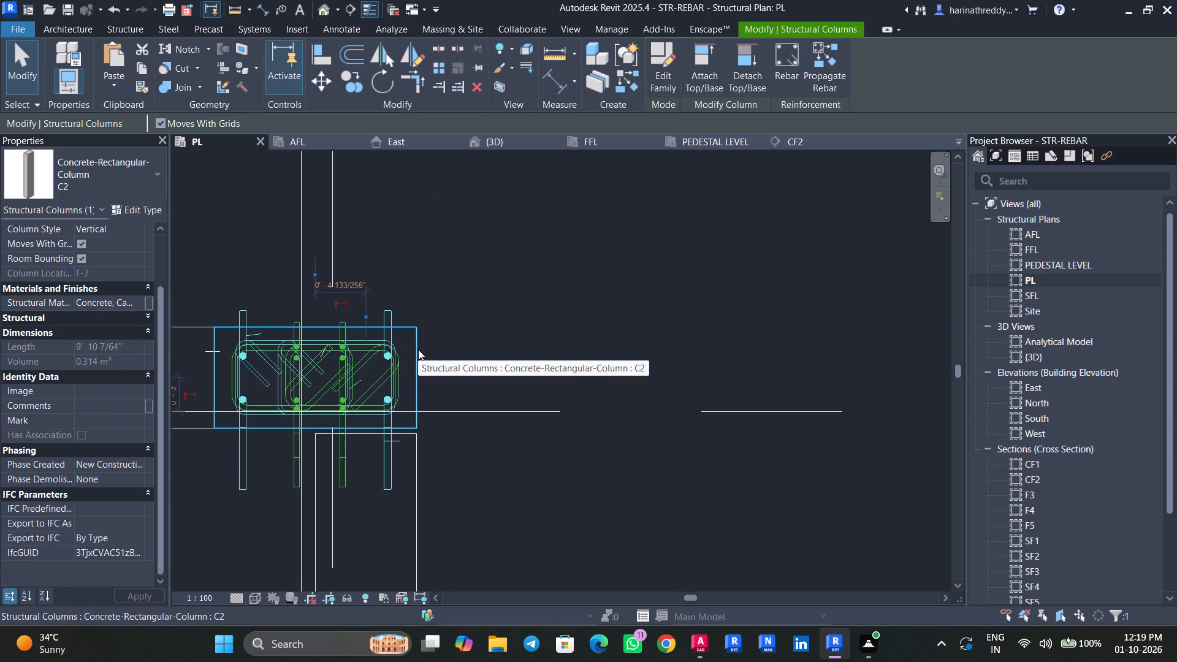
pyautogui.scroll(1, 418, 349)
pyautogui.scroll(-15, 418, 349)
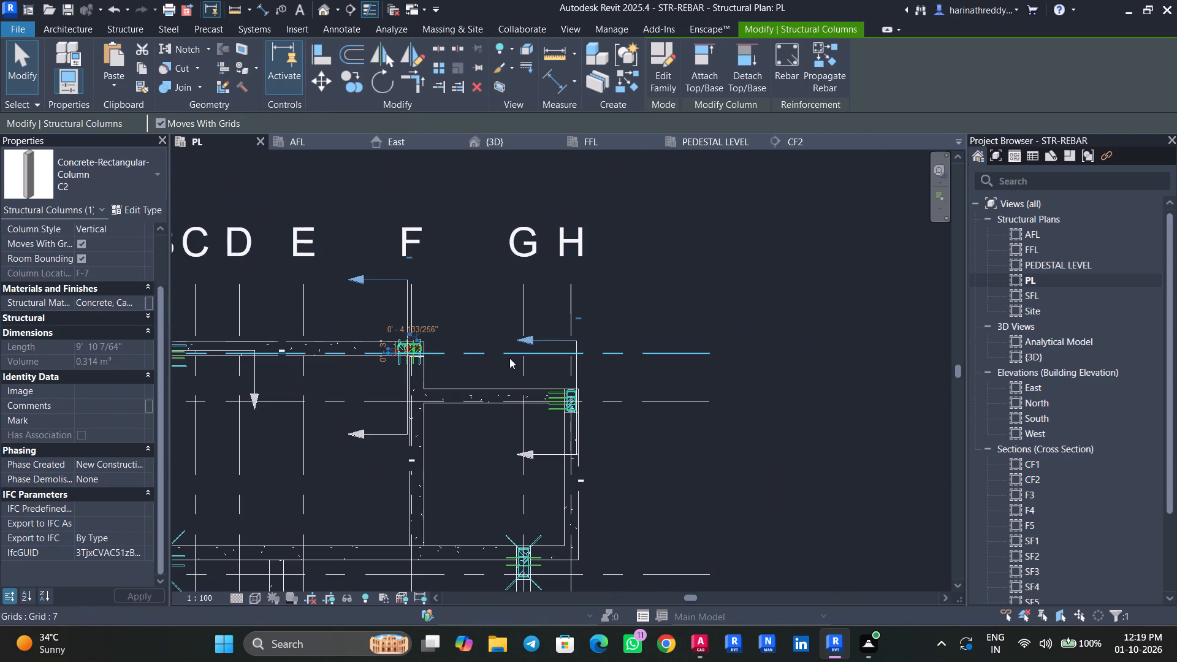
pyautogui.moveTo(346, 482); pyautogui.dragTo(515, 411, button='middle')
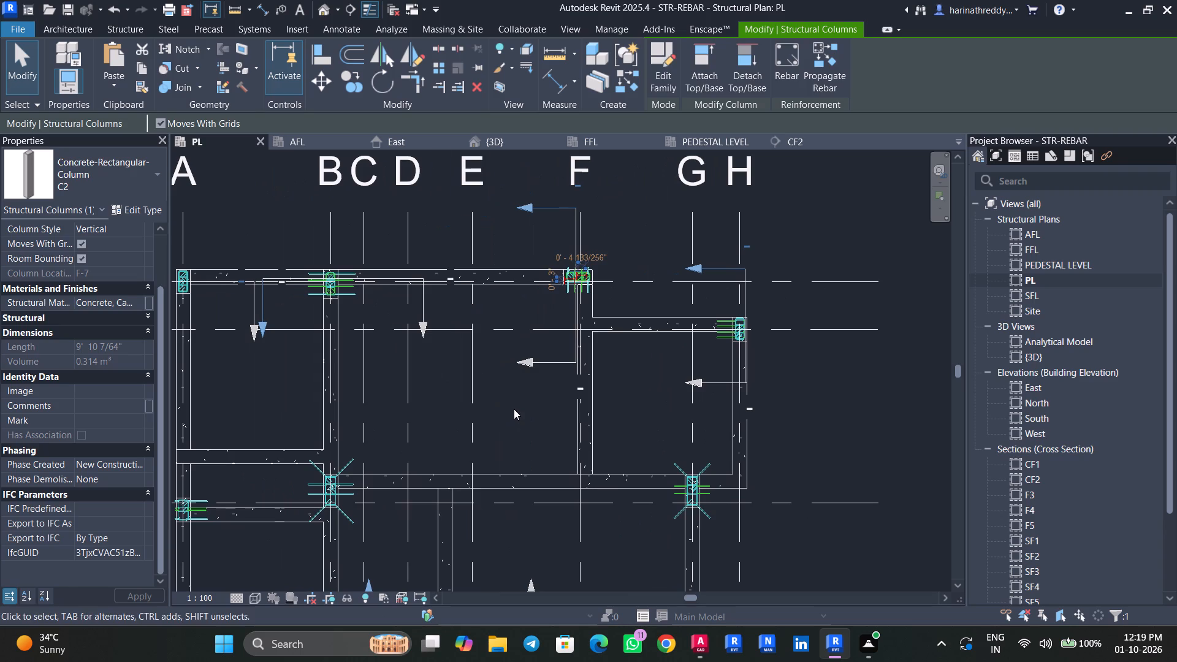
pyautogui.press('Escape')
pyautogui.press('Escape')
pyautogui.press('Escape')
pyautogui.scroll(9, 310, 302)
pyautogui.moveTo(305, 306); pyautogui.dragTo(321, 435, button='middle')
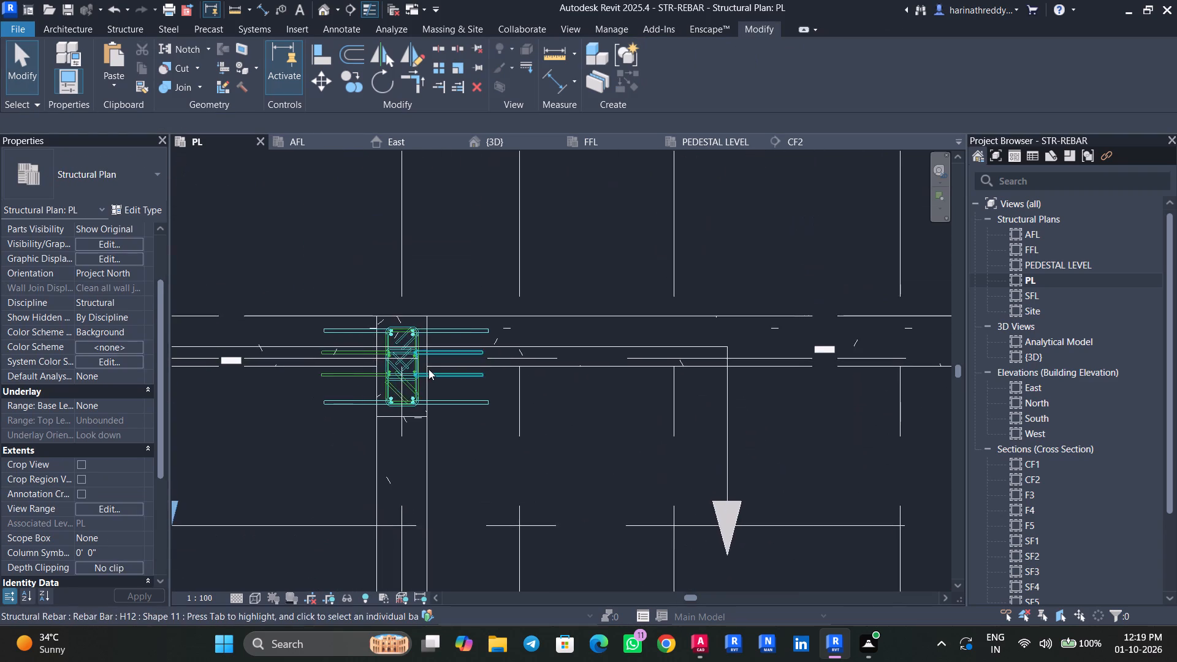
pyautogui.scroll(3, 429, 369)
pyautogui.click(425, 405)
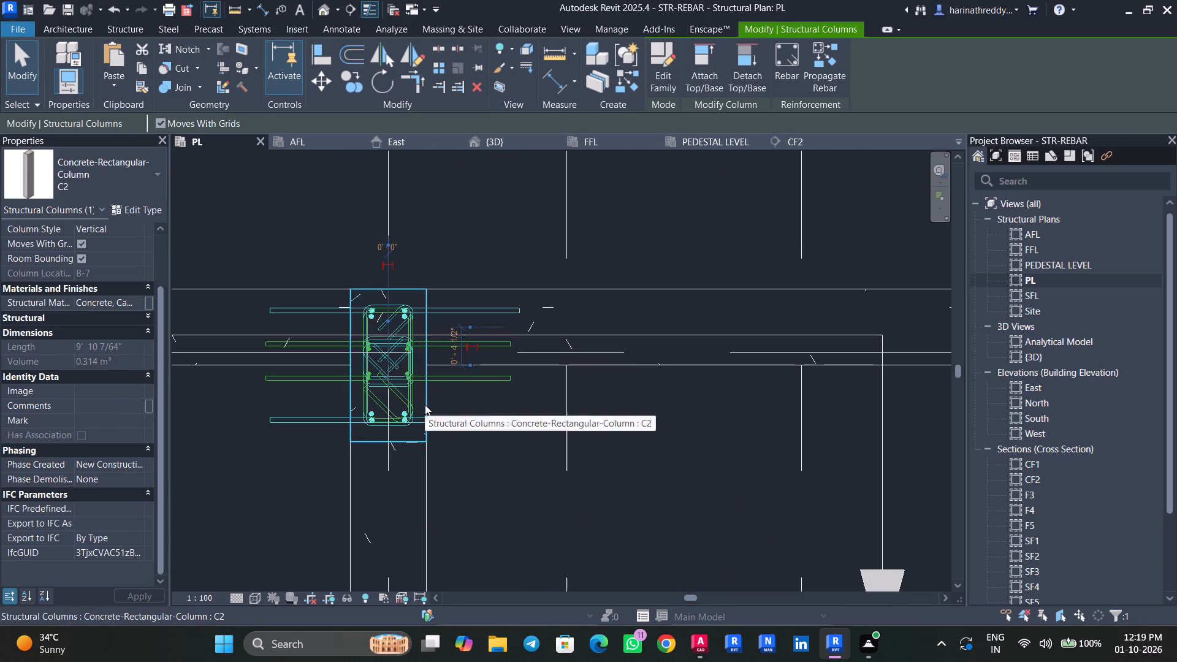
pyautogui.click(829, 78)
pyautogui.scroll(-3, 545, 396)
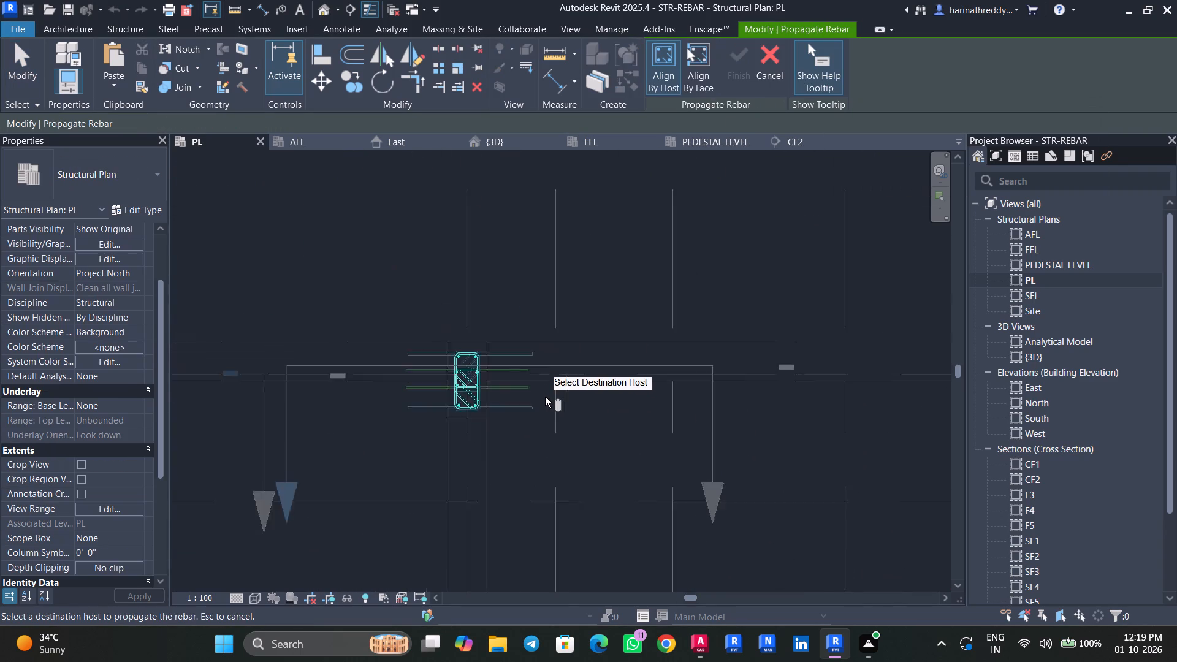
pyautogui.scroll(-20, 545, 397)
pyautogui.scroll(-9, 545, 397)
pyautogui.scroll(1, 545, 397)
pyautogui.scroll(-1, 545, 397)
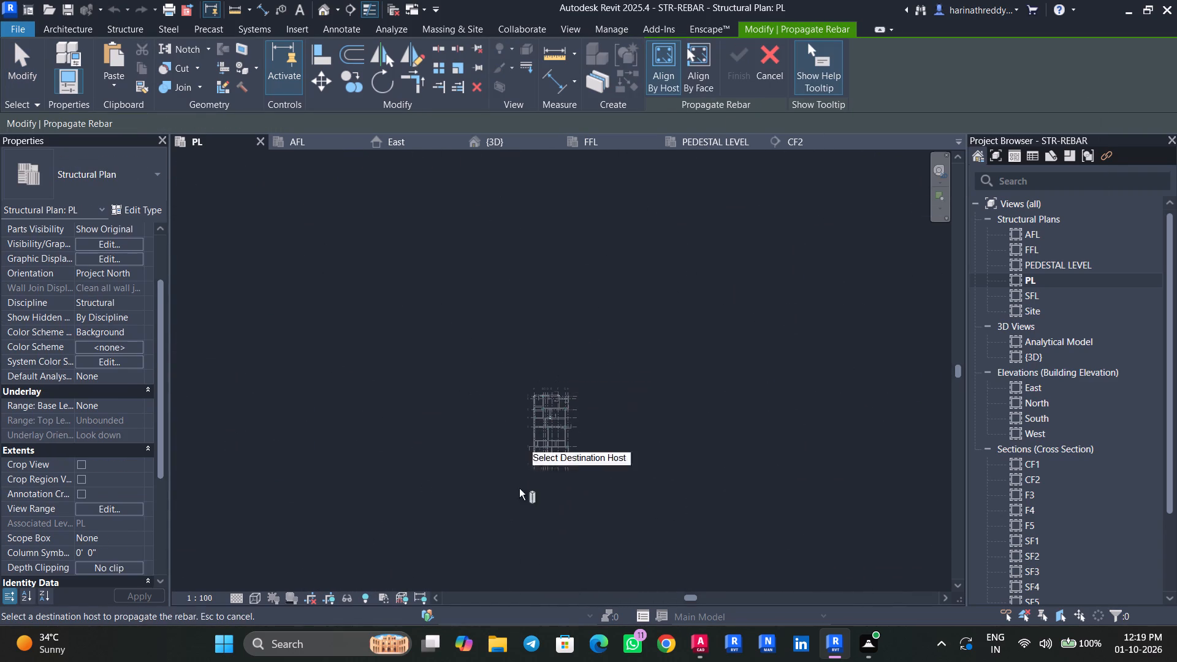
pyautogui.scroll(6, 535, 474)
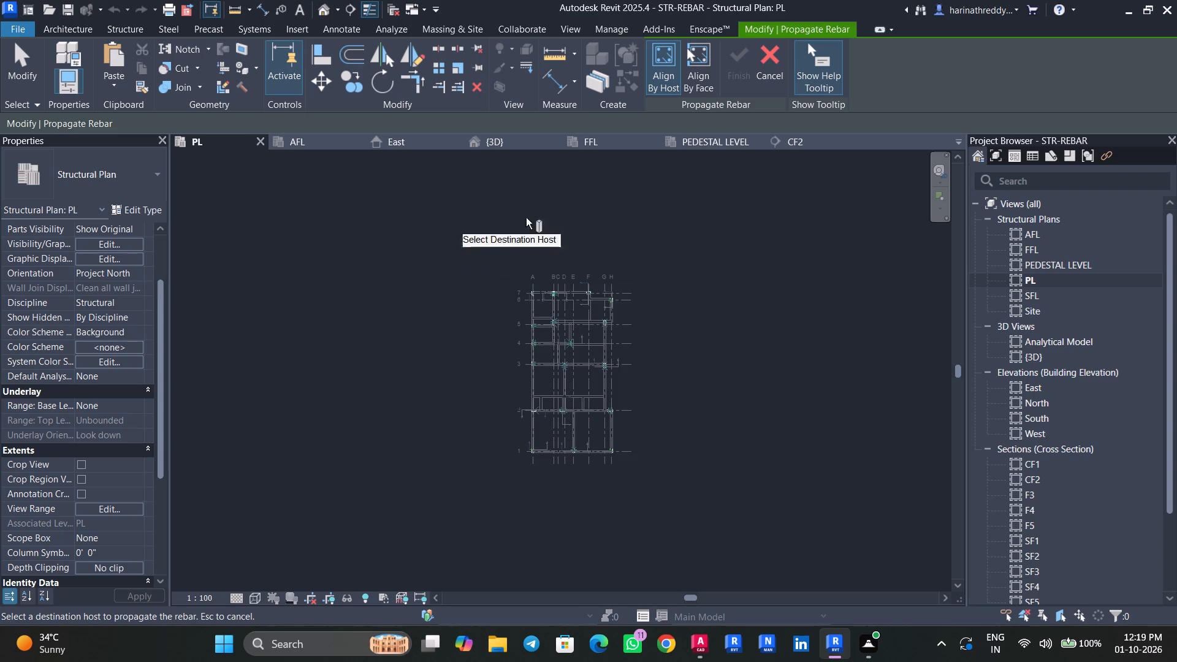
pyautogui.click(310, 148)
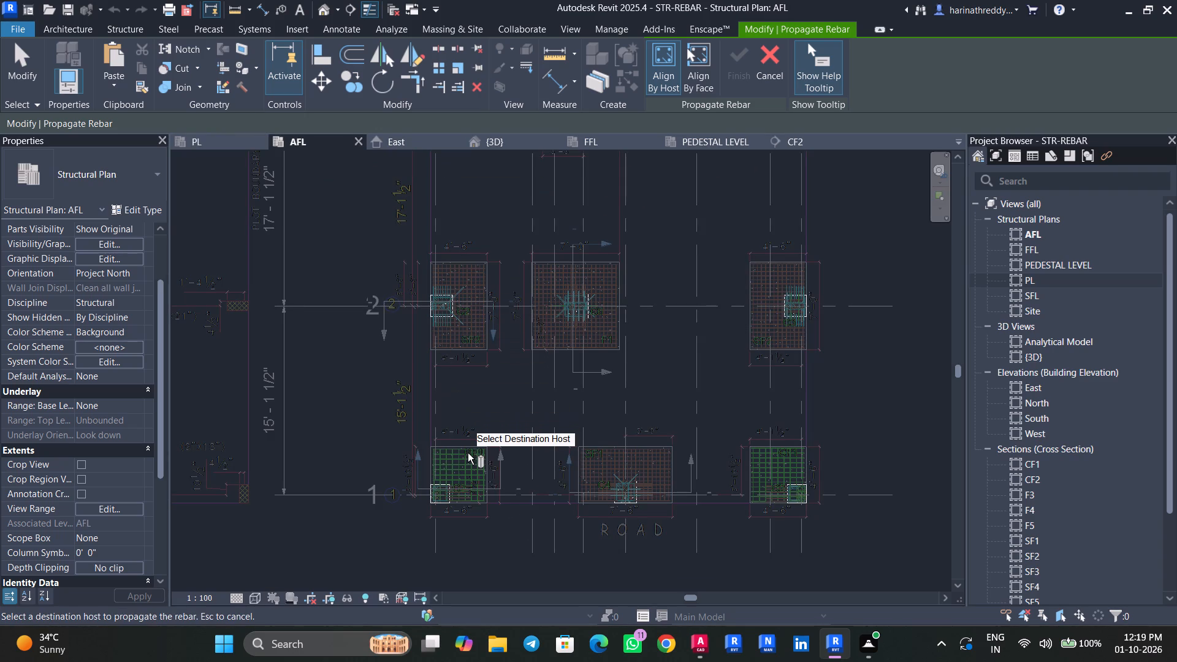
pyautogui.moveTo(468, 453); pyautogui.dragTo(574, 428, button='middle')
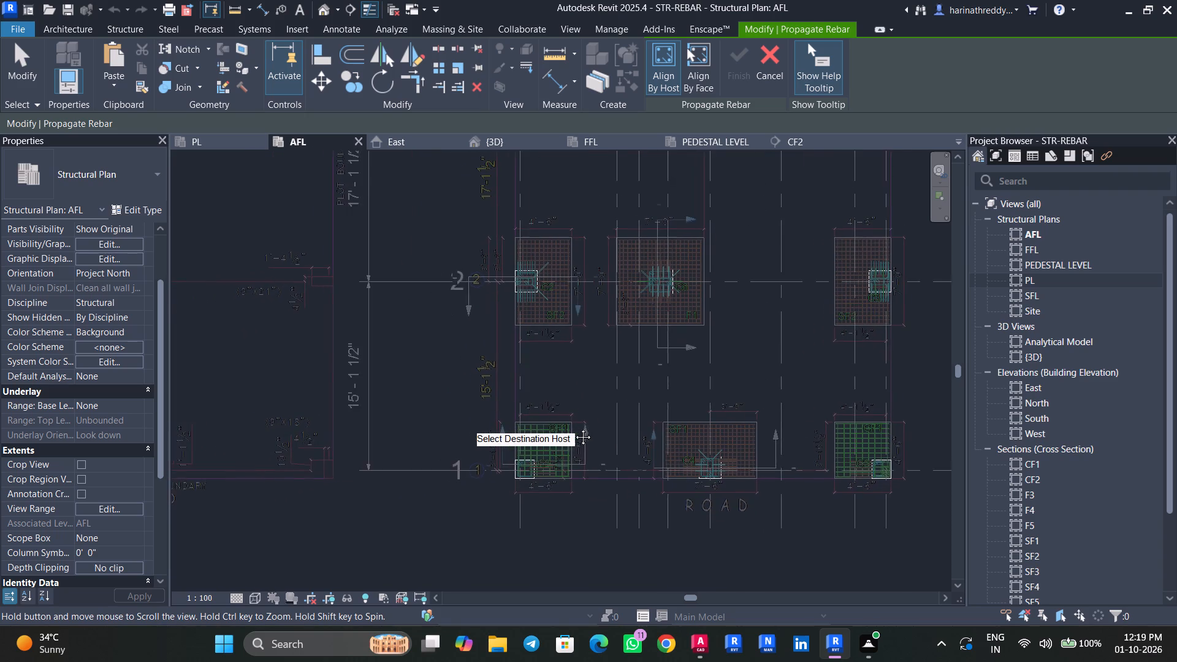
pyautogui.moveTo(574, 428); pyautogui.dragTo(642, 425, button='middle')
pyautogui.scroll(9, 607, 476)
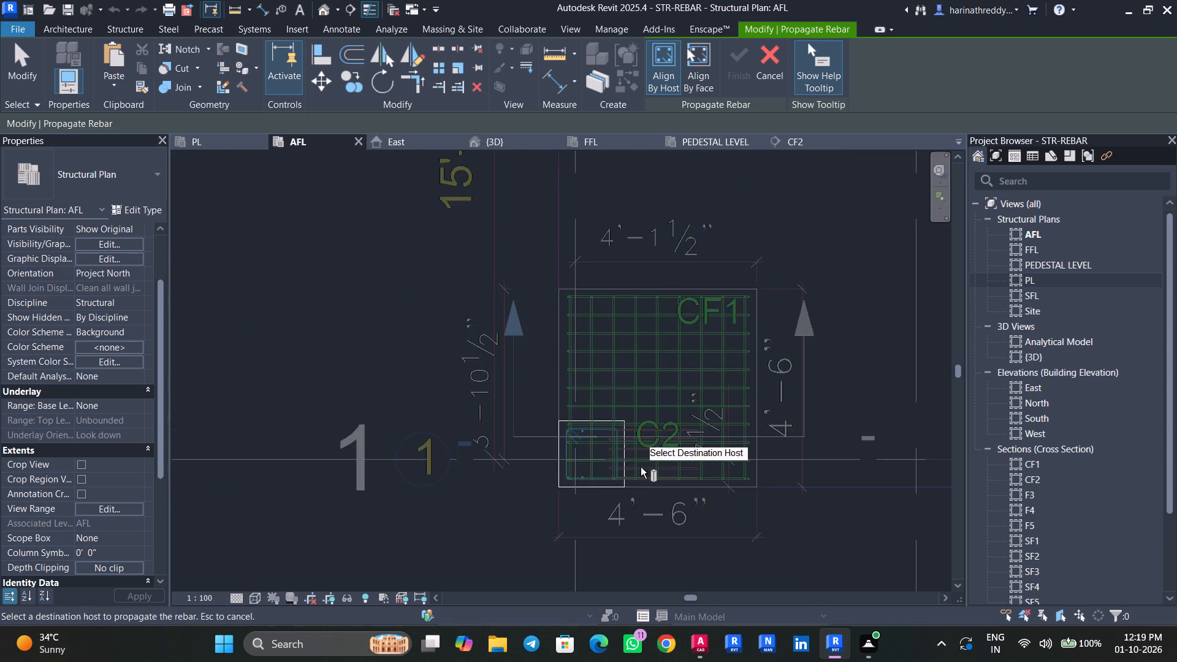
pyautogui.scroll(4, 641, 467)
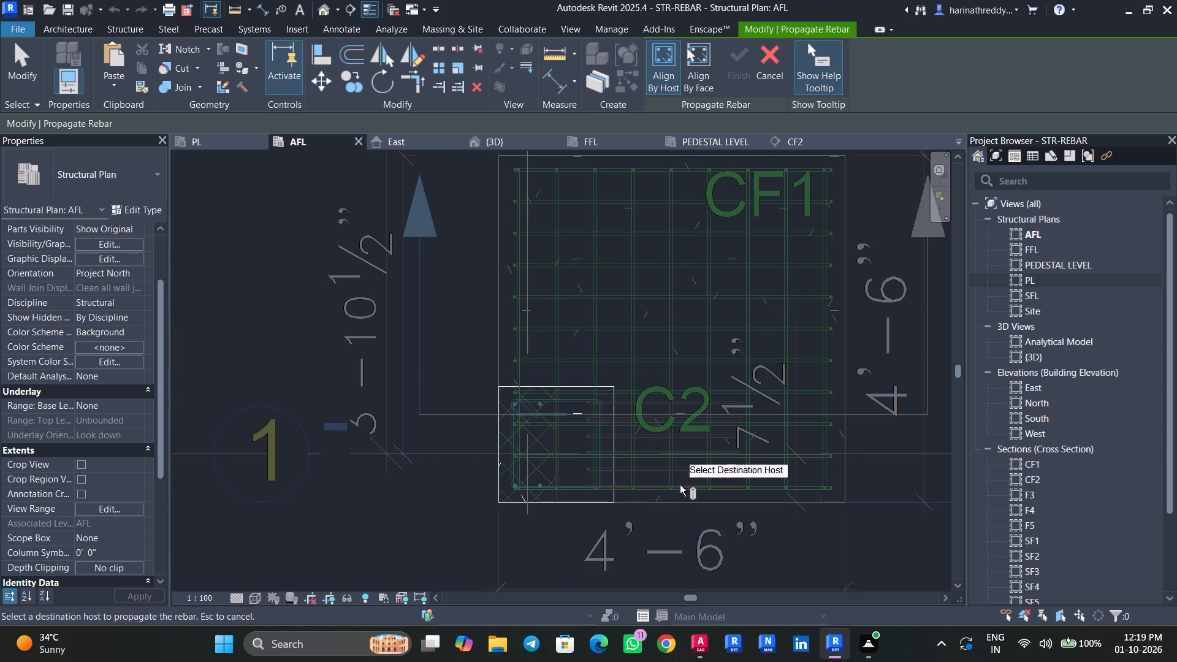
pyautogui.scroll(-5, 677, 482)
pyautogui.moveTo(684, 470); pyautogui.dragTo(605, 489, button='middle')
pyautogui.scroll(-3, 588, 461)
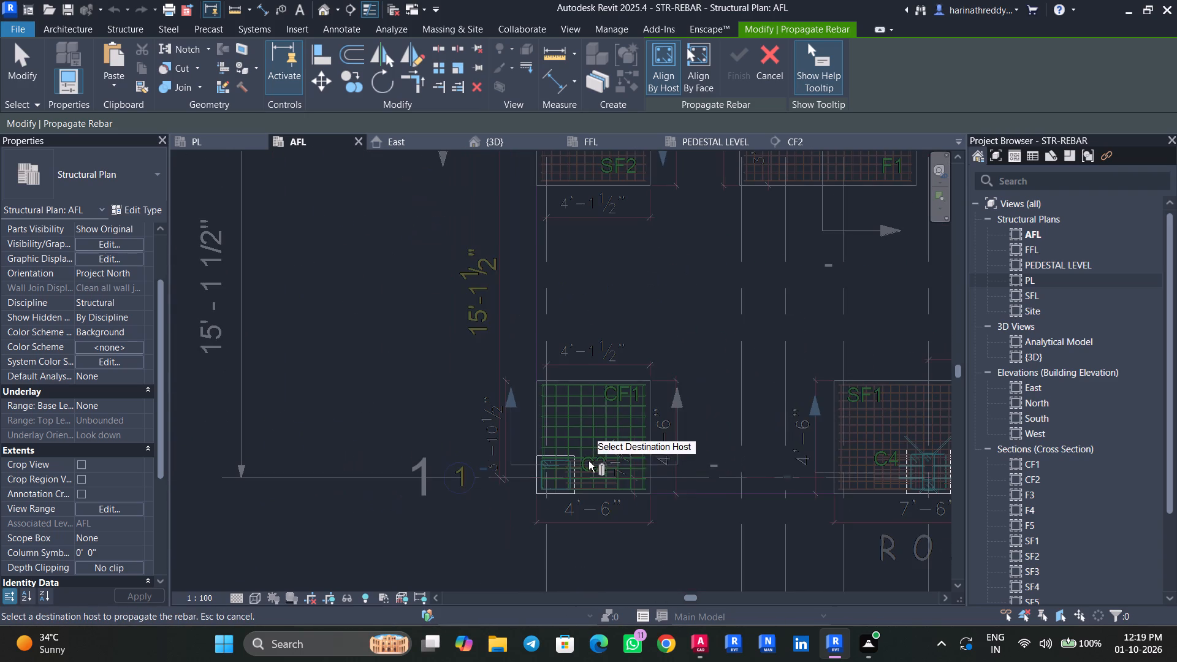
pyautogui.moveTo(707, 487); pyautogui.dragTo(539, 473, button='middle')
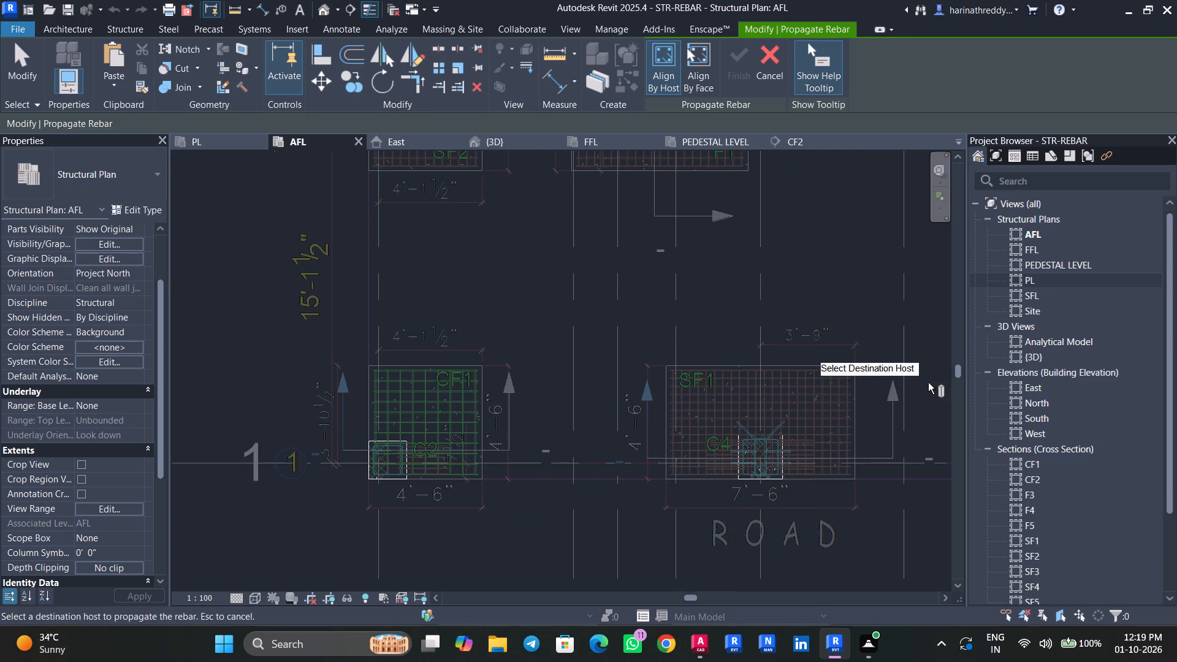
# Open the PEDESTAL LEVEL structural plan and examine the columns along grid A from grid 1 to grid 7.
pyautogui.doubleClick(1035, 267)
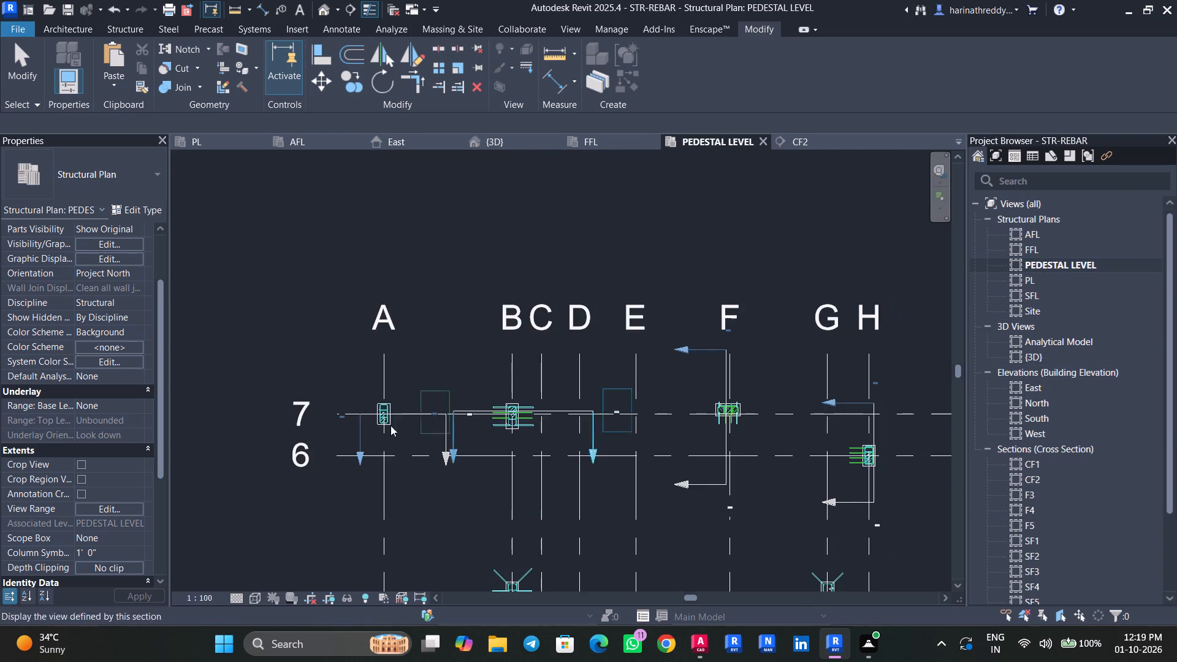
pyautogui.scroll(-9, 297, 486)
pyautogui.moveTo(334, 517); pyautogui.dragTo(452, 335, button='middle')
pyautogui.scroll(8, 444, 568)
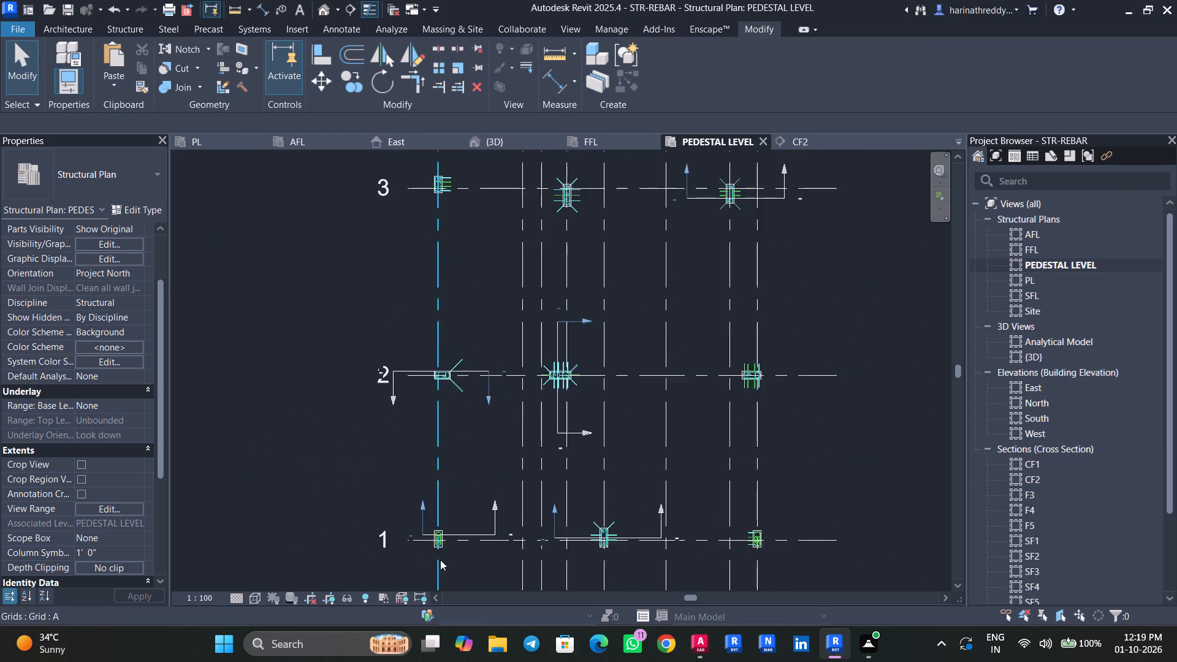
pyautogui.scroll(9, 440, 560)
pyautogui.scroll(-11, 506, 521)
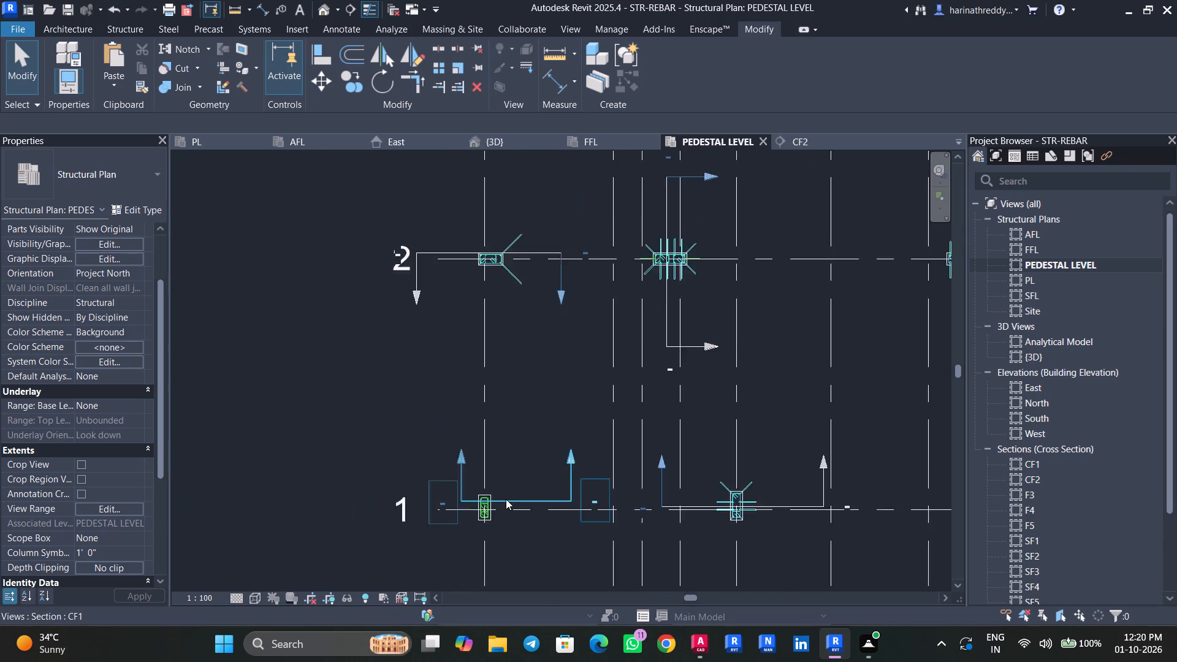
pyautogui.scroll(-2, 506, 499)
pyautogui.moveTo(534, 311); pyautogui.dragTo(533, 555, button='middle')
pyautogui.scroll(9, 492, 237)
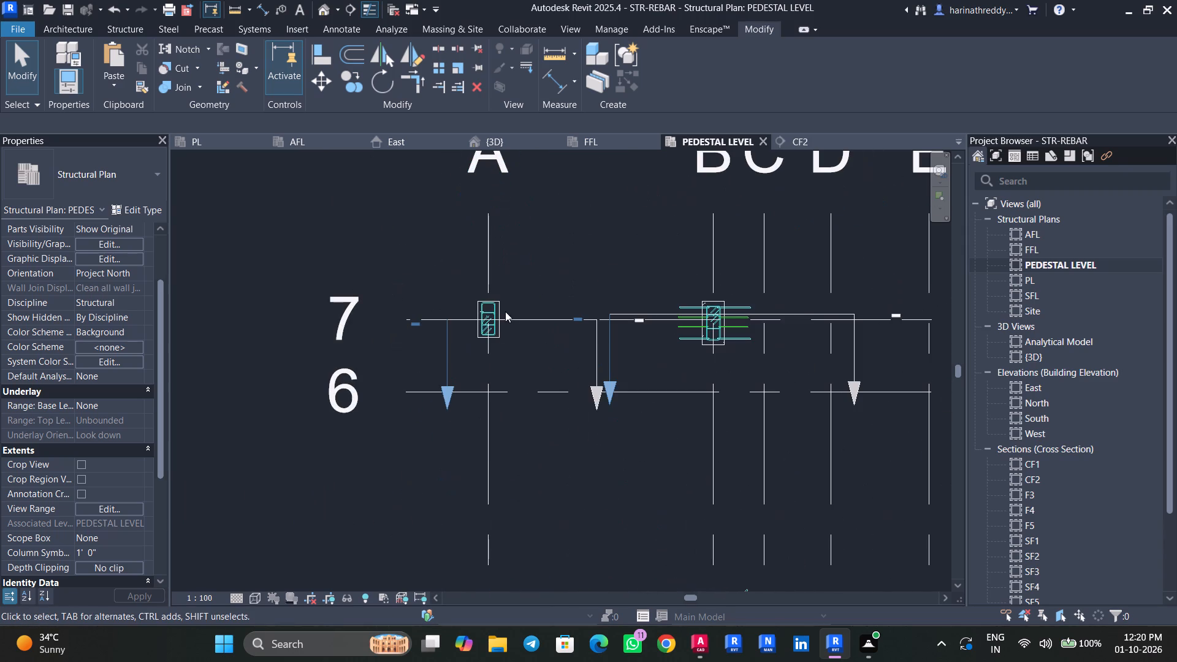
pyautogui.click(503, 305)
pyautogui.press('Escape')
pyautogui.press('Escape')
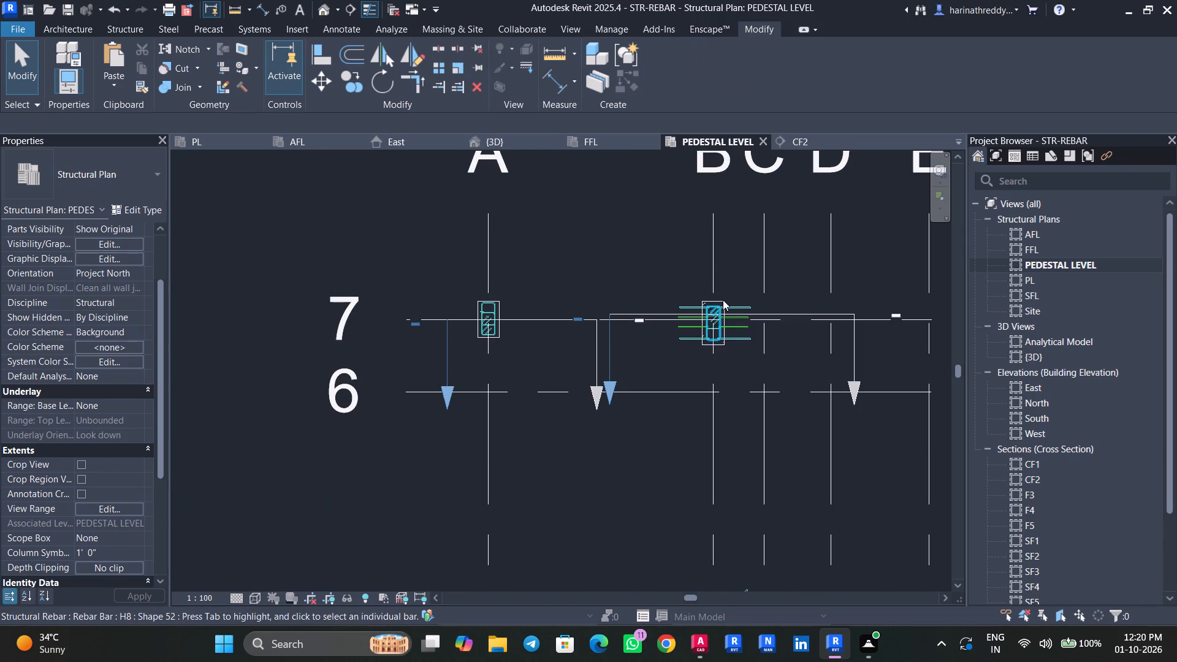
# Propagate the rebar of the C2 column at grid B-7 to the C2 column at grid A-1, aligned by host.
pyautogui.scroll(4, 722, 299)
pyautogui.click(722, 299)
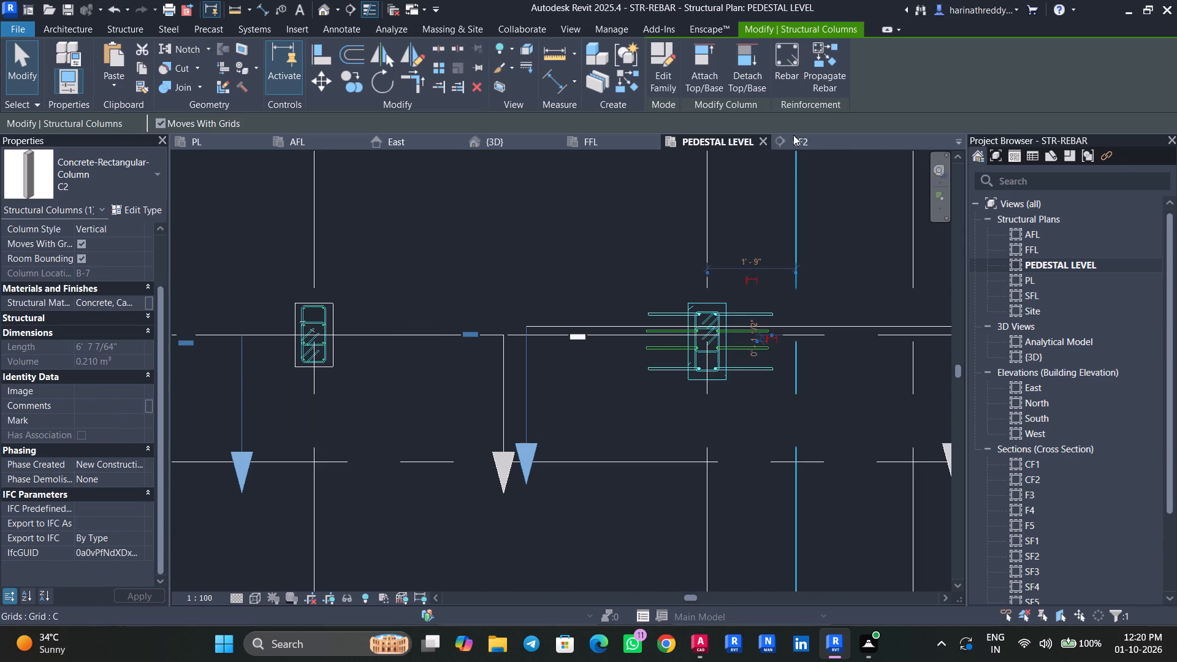
pyautogui.click(812, 87)
pyautogui.scroll(-15, 592, 380)
pyautogui.moveTo(558, 451); pyautogui.dragTo(603, 235, button='middle')
pyautogui.scroll(14, 586, 532)
pyautogui.click(648, 512)
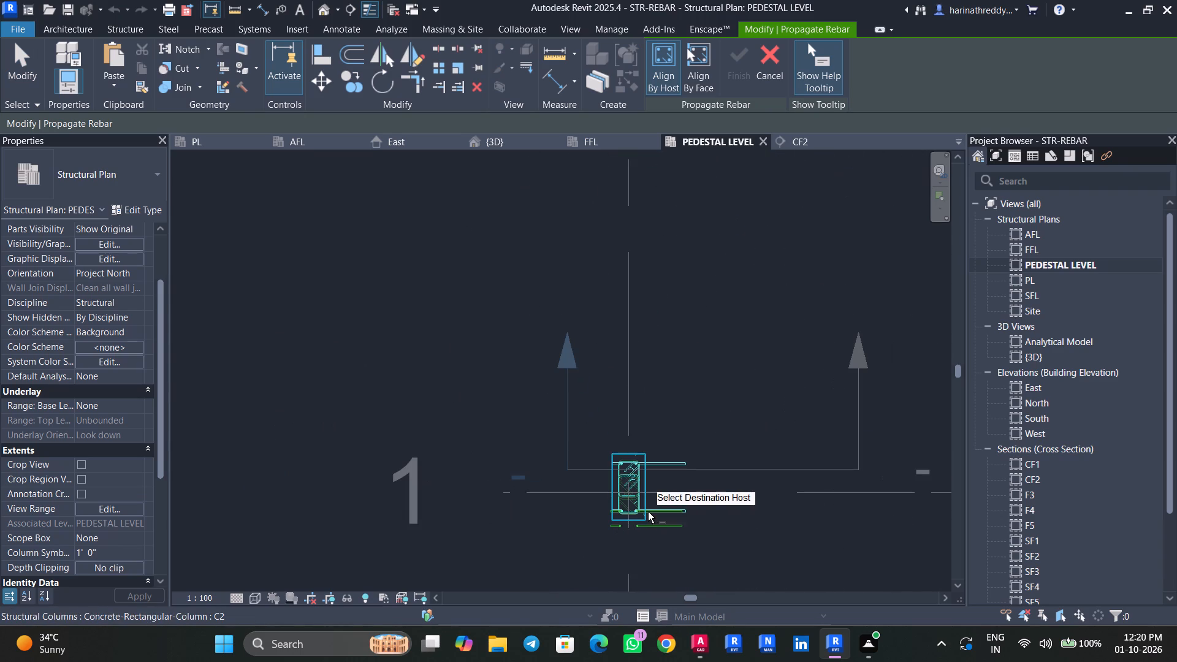
pyautogui.scroll(4, 666, 484)
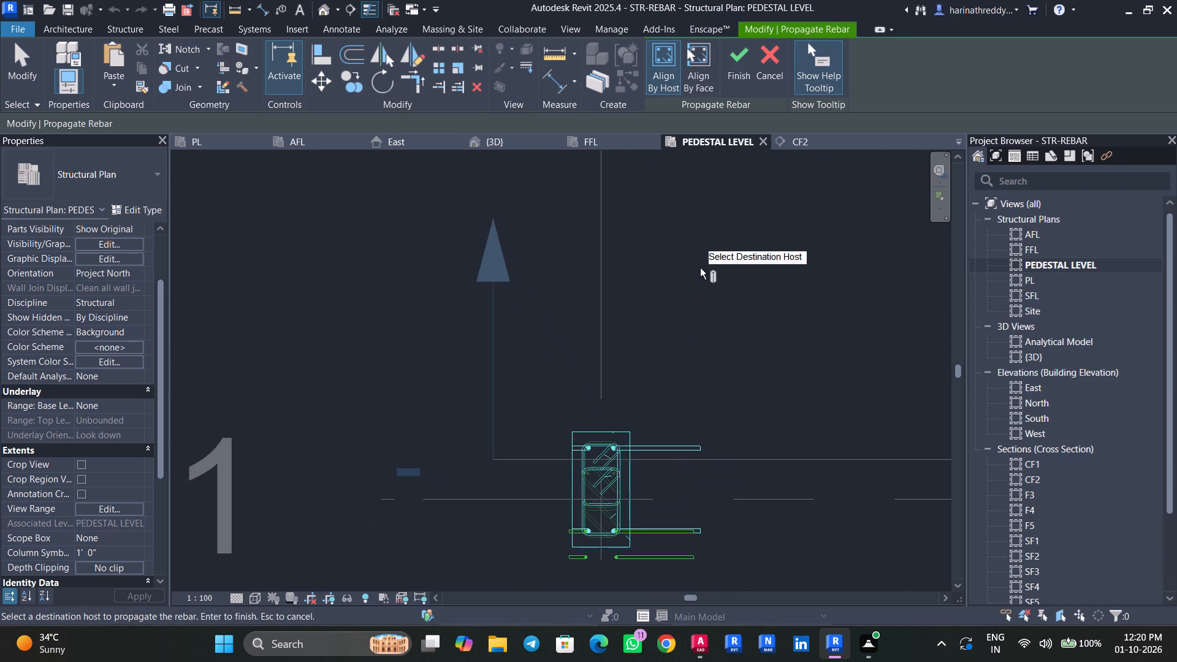
pyautogui.click(732, 66)
pyautogui.press('Escape')
pyautogui.press('Escape')
# Shift both bars of the east-side H12 set in column A-1 northward to line up with the column's intermediate vertical bars.
pyautogui.click(665, 533)
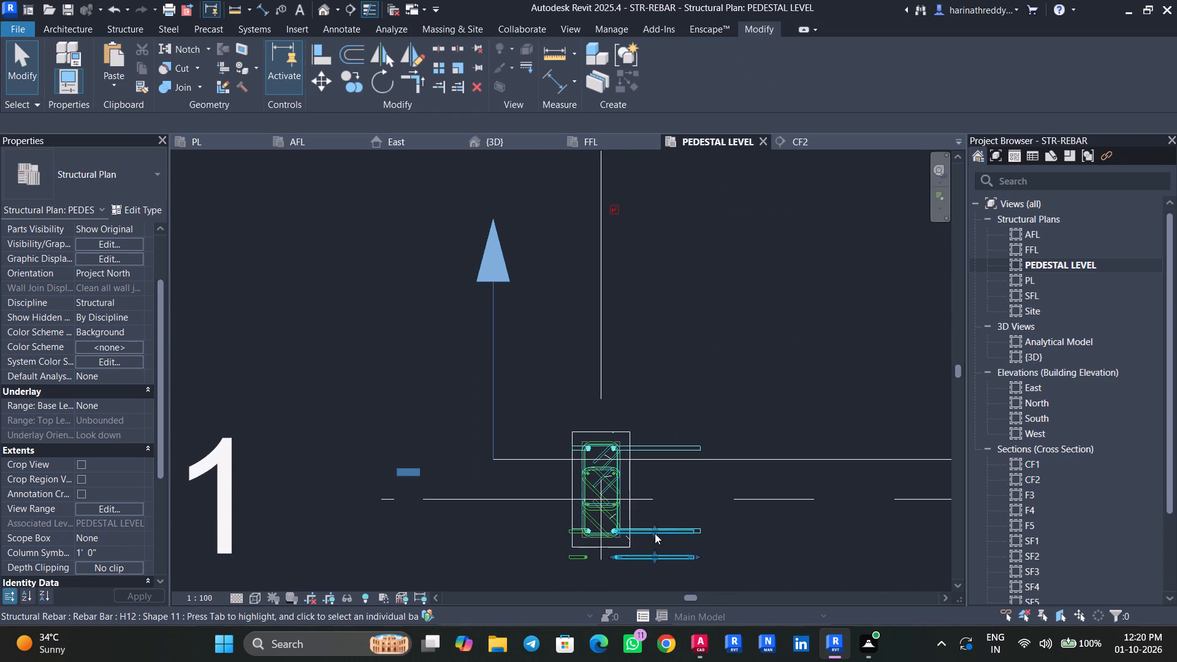
pyautogui.scroll(6, 629, 531)
pyautogui.moveTo(688, 524); pyautogui.dragTo(685, 404)
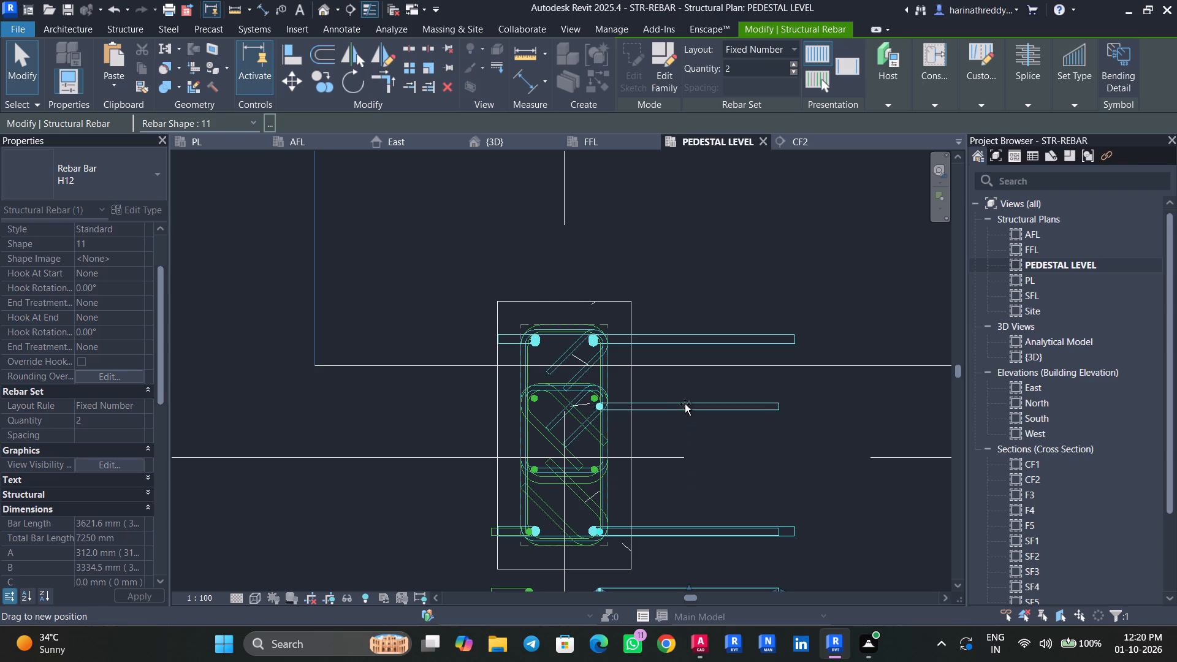
pyautogui.moveTo(685, 404); pyautogui.dragTo(685, 403)
pyautogui.moveTo(690, 559); pyautogui.dragTo(678, 516, button='middle')
pyautogui.press('Escape')
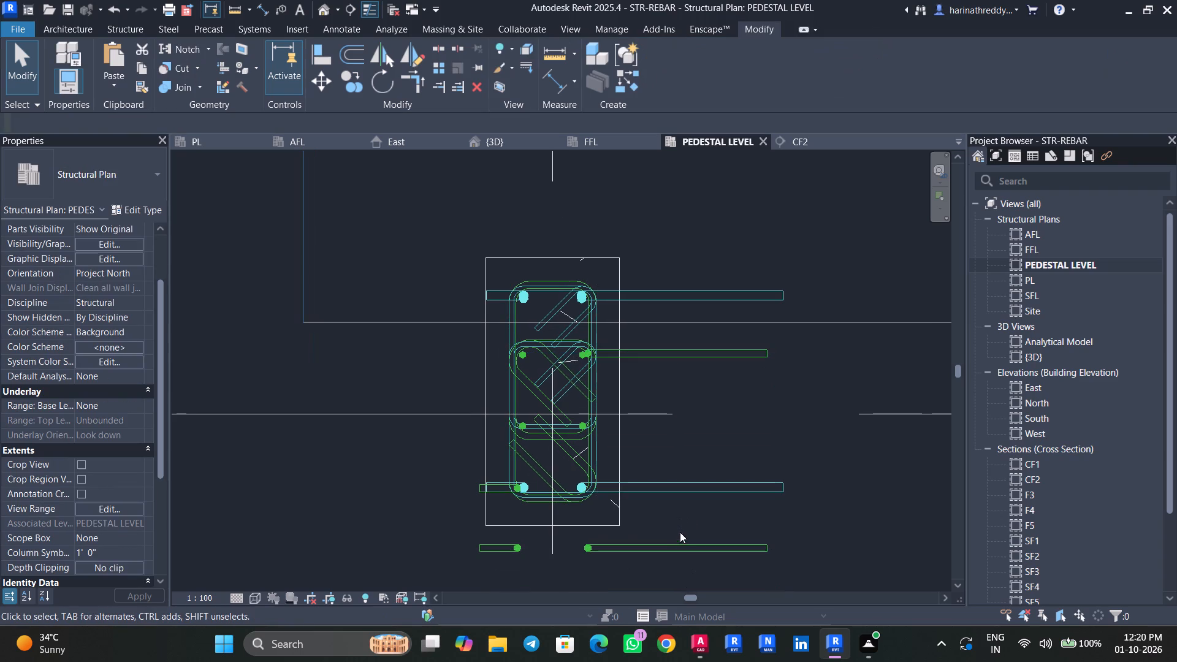
pyautogui.press('Escape')
pyautogui.click(686, 546)
pyautogui.moveTo(676, 542); pyautogui.dragTo(676, 422)
pyautogui.press('Escape')
# Shift both bars of the west-side H12 set in column A-1 northward, level with the east-side H12 bars.
pyautogui.click(499, 492)
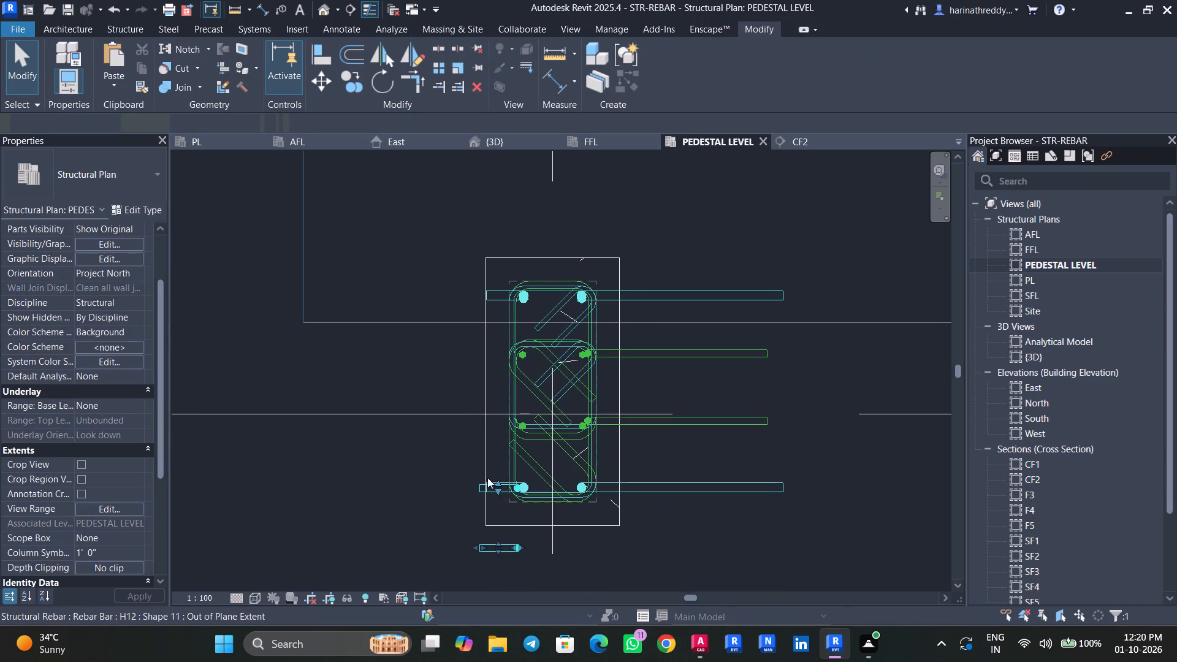
pyautogui.moveTo(497, 478); pyautogui.dragTo(508, 362)
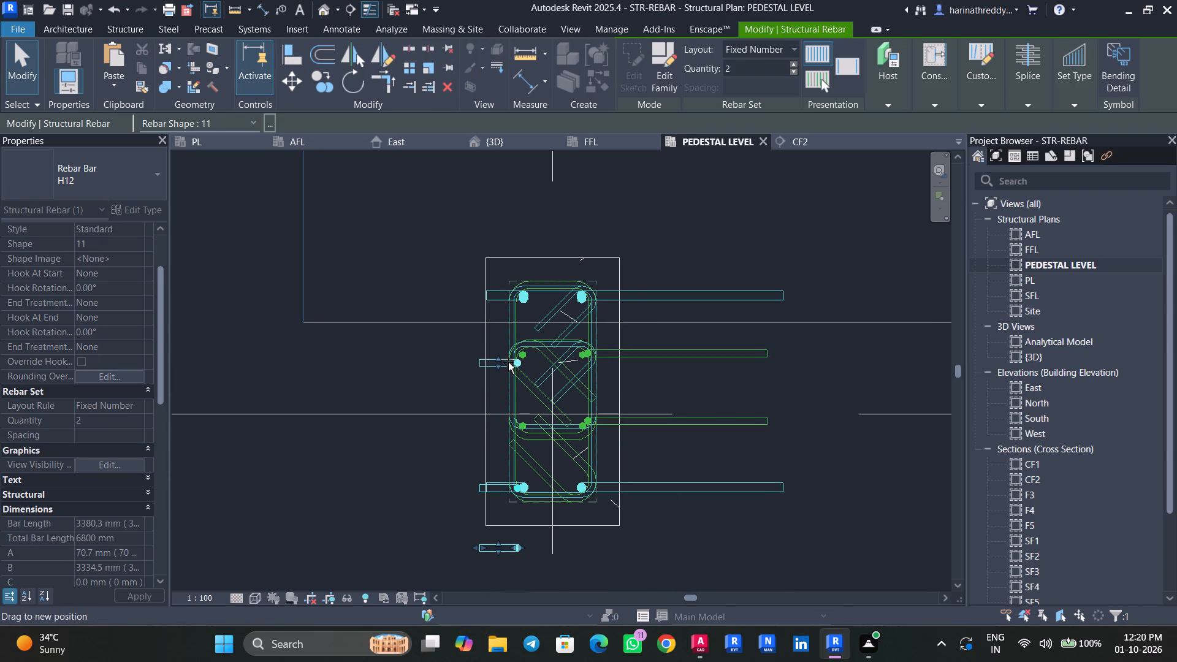
pyautogui.moveTo(508, 362); pyautogui.dragTo(511, 356)
pyautogui.press('Escape')
pyautogui.click(498, 539)
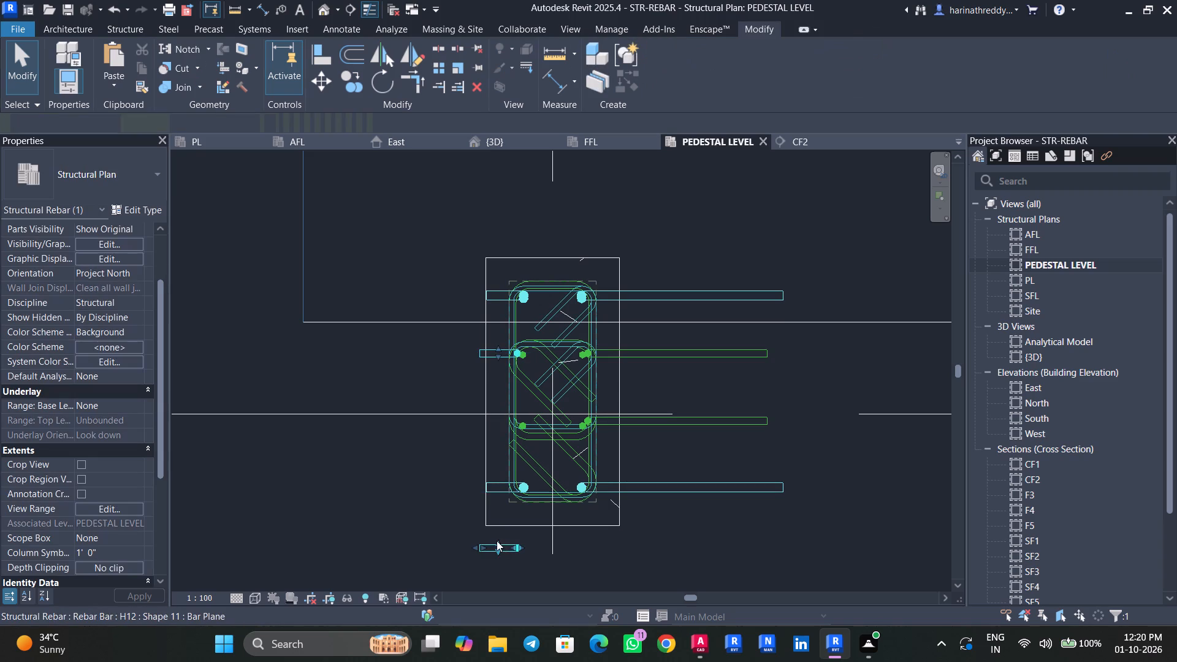
pyautogui.moveTo(497, 541); pyautogui.dragTo(495, 429)
pyautogui.press('Escape')
pyautogui.press('Escape')
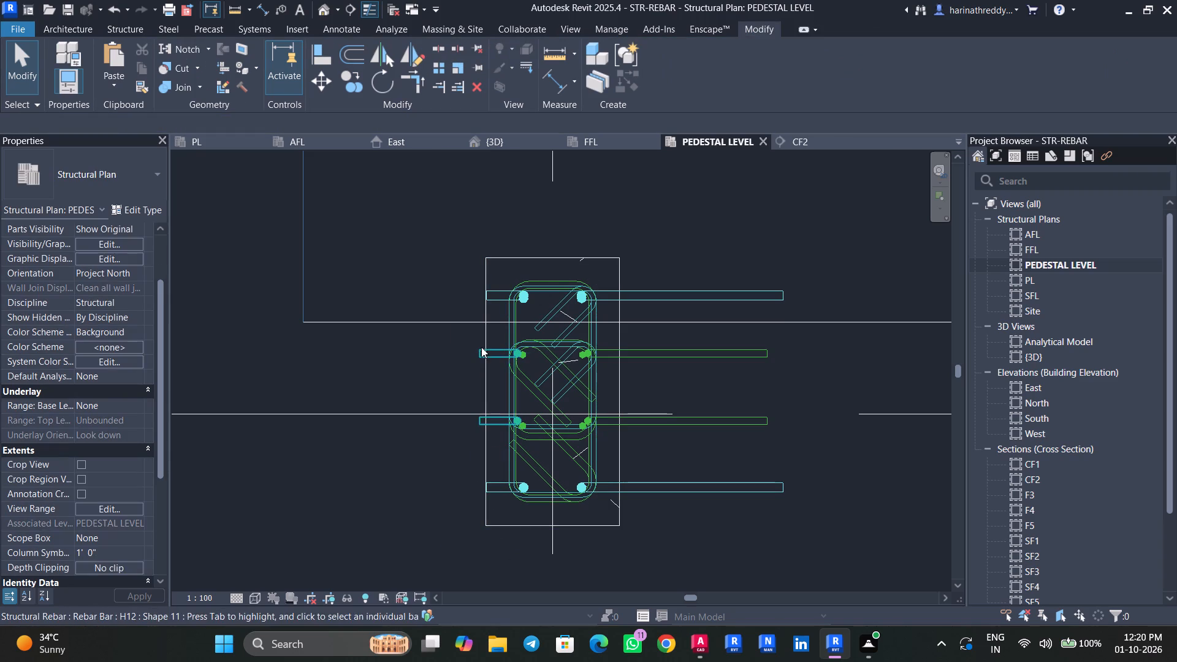
# Lengthen the bent legs of the west-side H12 set well beyond the west face of column A-1.
pyautogui.click(501, 305)
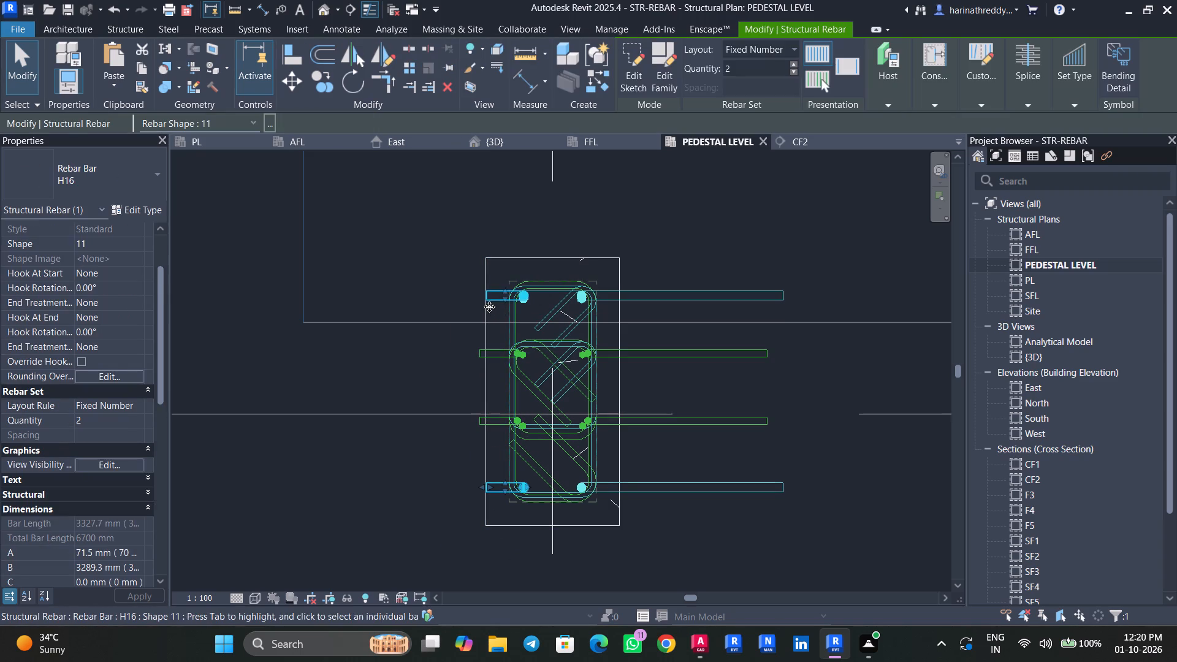
pyautogui.press('Escape')
pyautogui.click(494, 355)
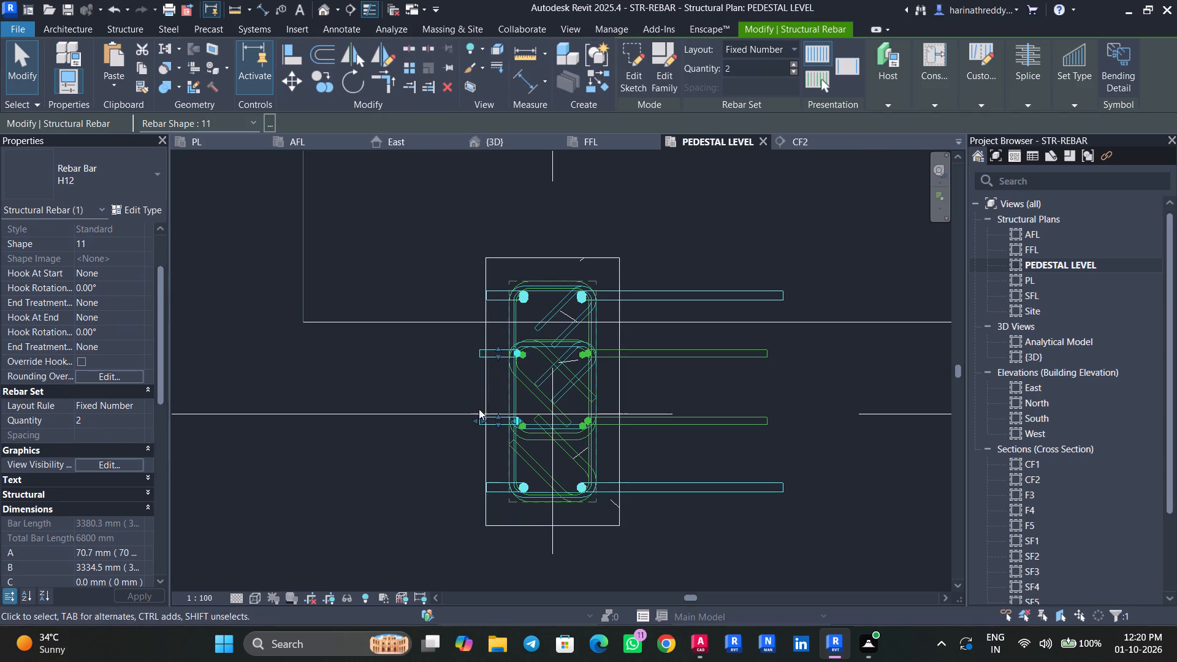
pyautogui.moveTo(474, 417); pyautogui.dragTo(384, 429)
pyautogui.press('Escape')
pyautogui.press('Escape')
# Lengthen the west legs of the H16 corner bars in column A-1 to about 245 mm, level with the H12 leg ends.
pyautogui.click(495, 489)
pyautogui.moveTo(482, 486); pyautogui.dragTo(457, 486)
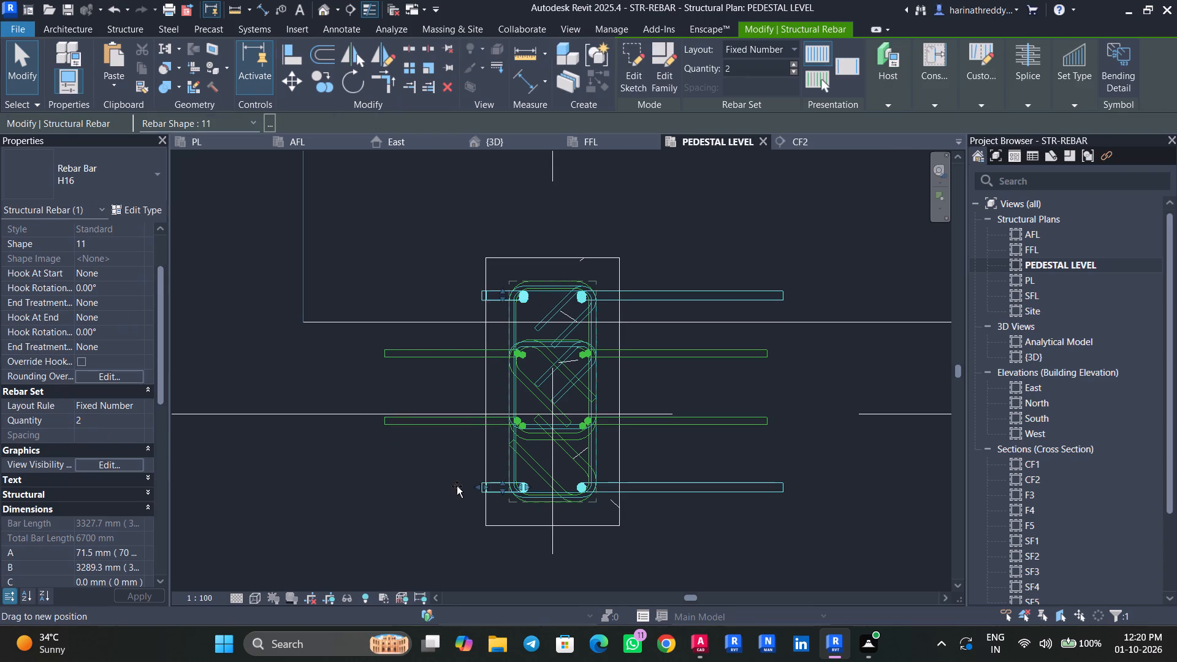
pyautogui.moveTo(457, 486); pyautogui.dragTo(385, 487)
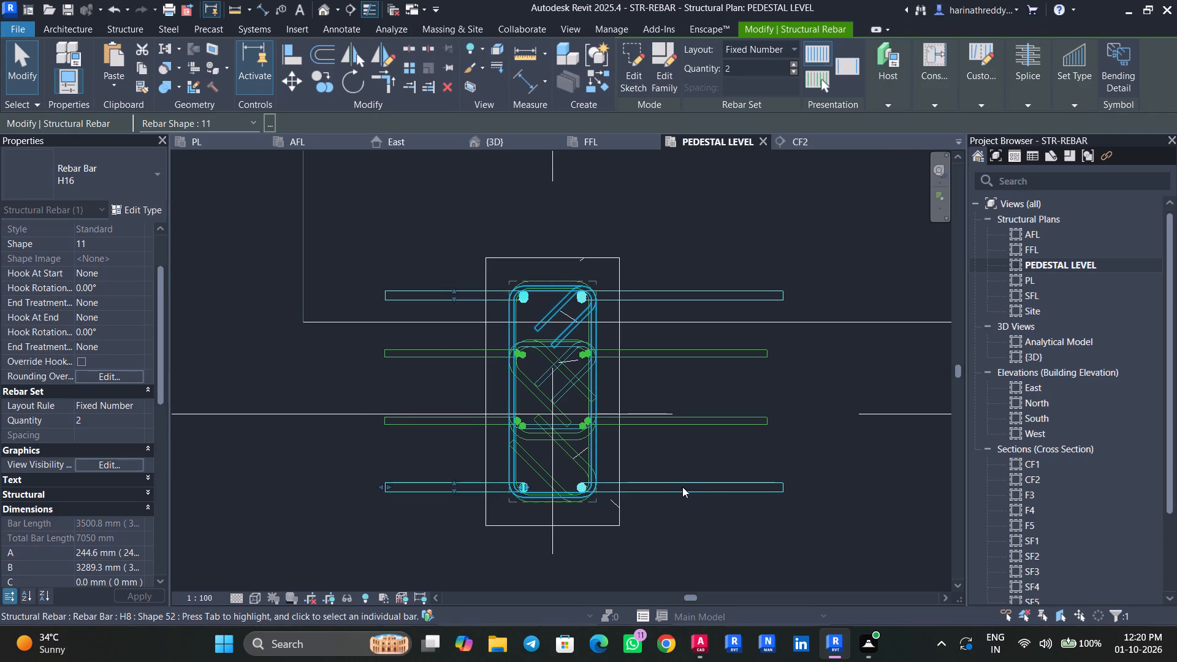
pyautogui.press('Escape')
pyautogui.press('Escape')
# Examine the column reinforcement in 3D and compare it with the bars of column A-1 in the PL plan.
pyautogui.click(487, 151)
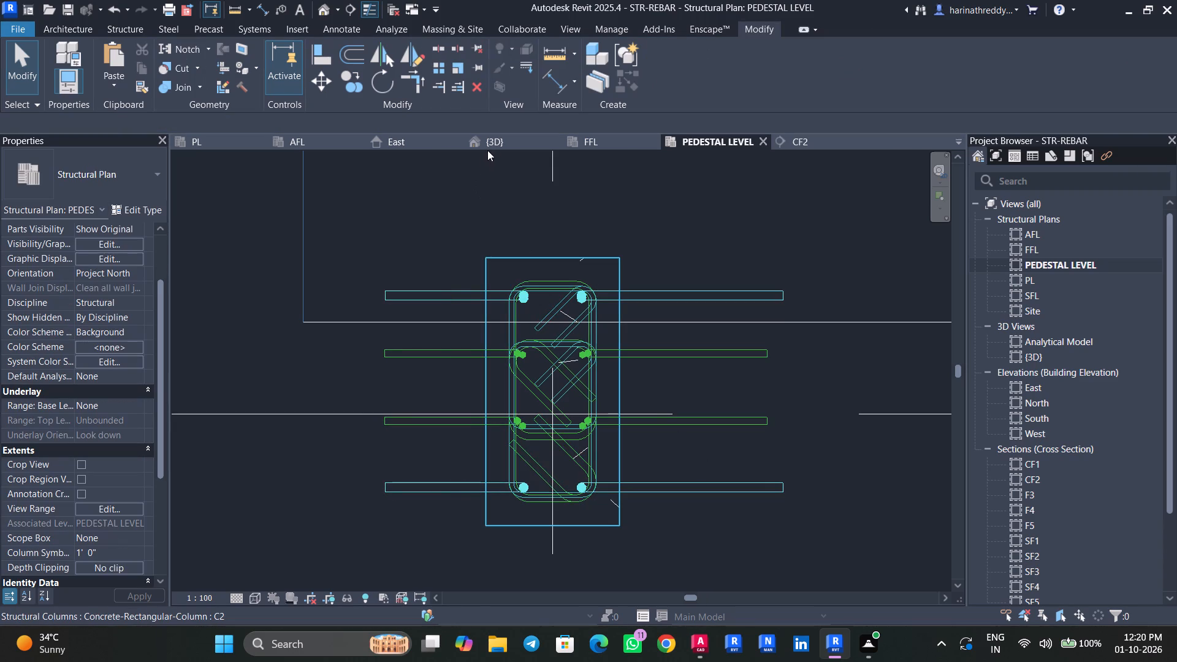
pyautogui.click(487, 147)
pyautogui.keyDown('shift'); pyautogui.moveTo(379, 562); pyautogui.dragTo(403, 546, button='middle'); pyautogui.keyUp('shift')
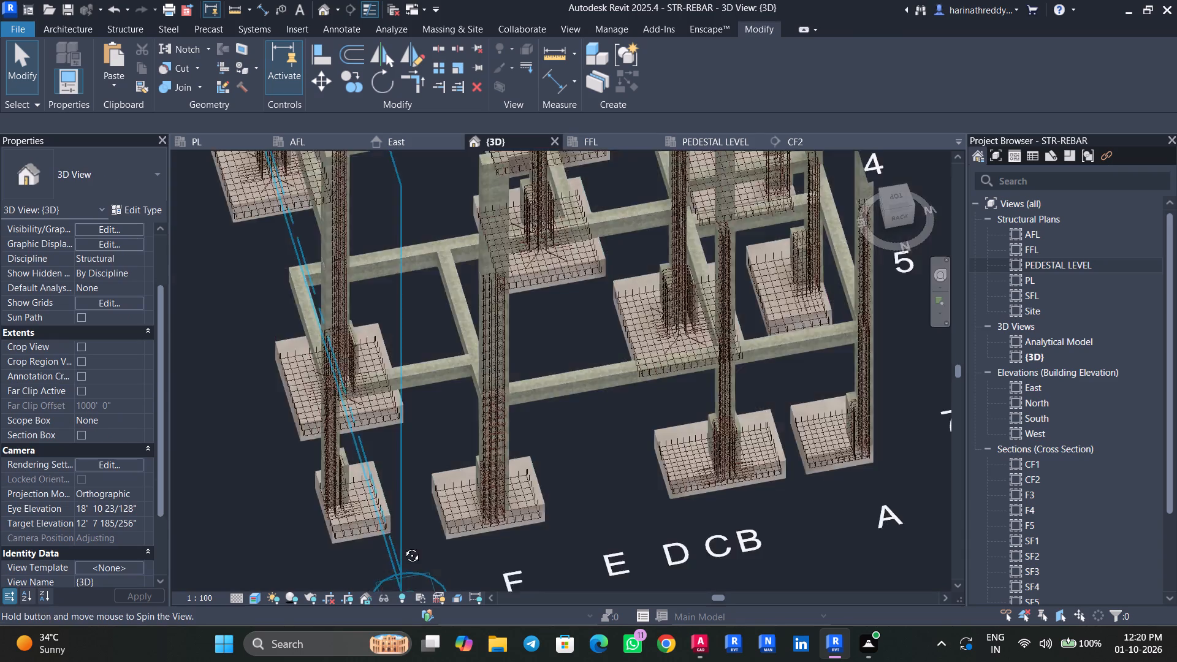
pyautogui.keyDown('shift'); pyautogui.moveTo(403, 546); pyautogui.dragTo(479, 531, button='middle'); pyautogui.keyUp('shift')
pyautogui.moveTo(405, 498); pyautogui.dragTo(424, 498, button='middle')
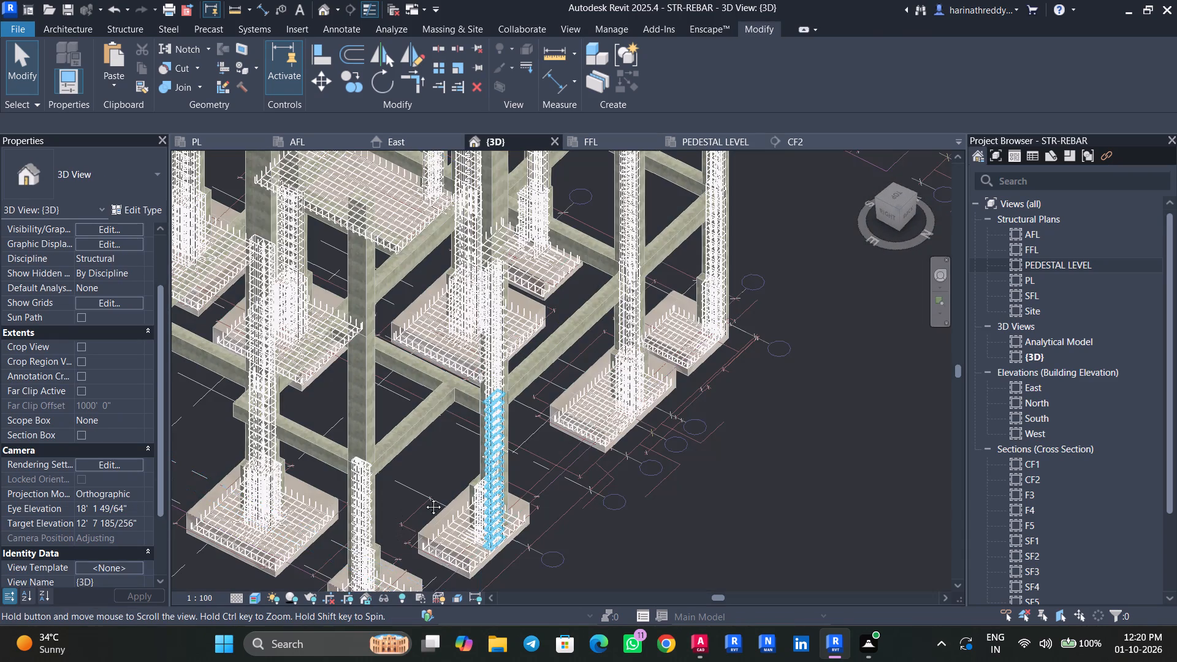
pyautogui.moveTo(424, 498); pyautogui.dragTo(484, 484, button='middle')
pyautogui.scroll(2, 462, 498)
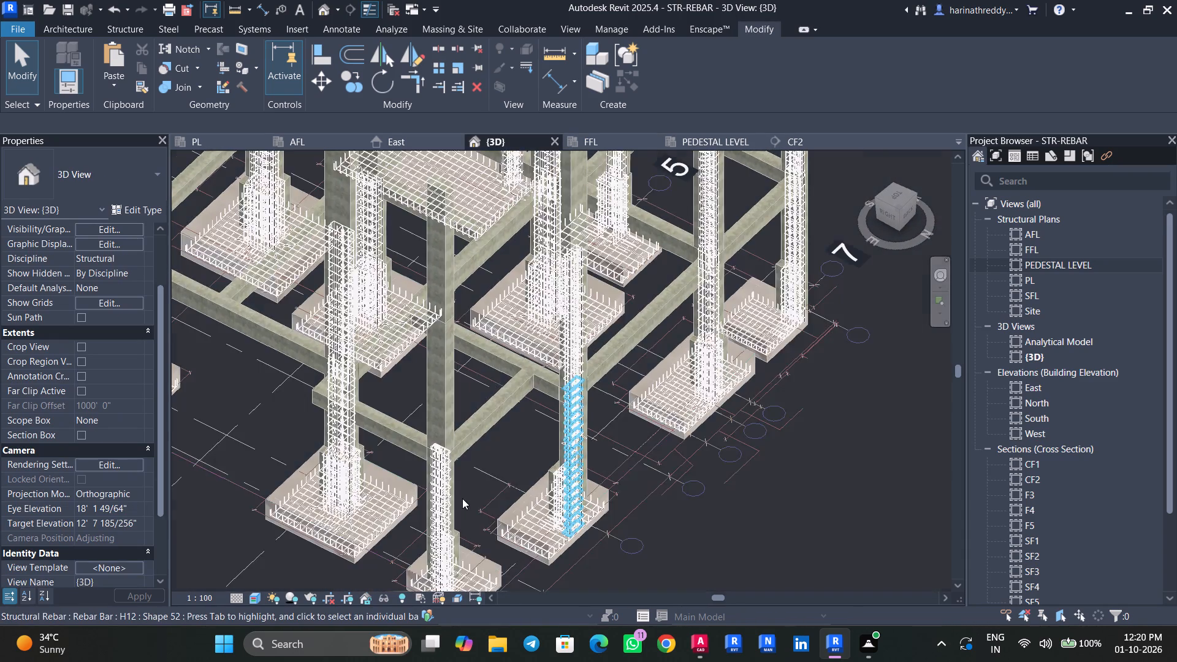
pyautogui.scroll(5, 462, 498)
pyautogui.scroll(-4, 462, 500)
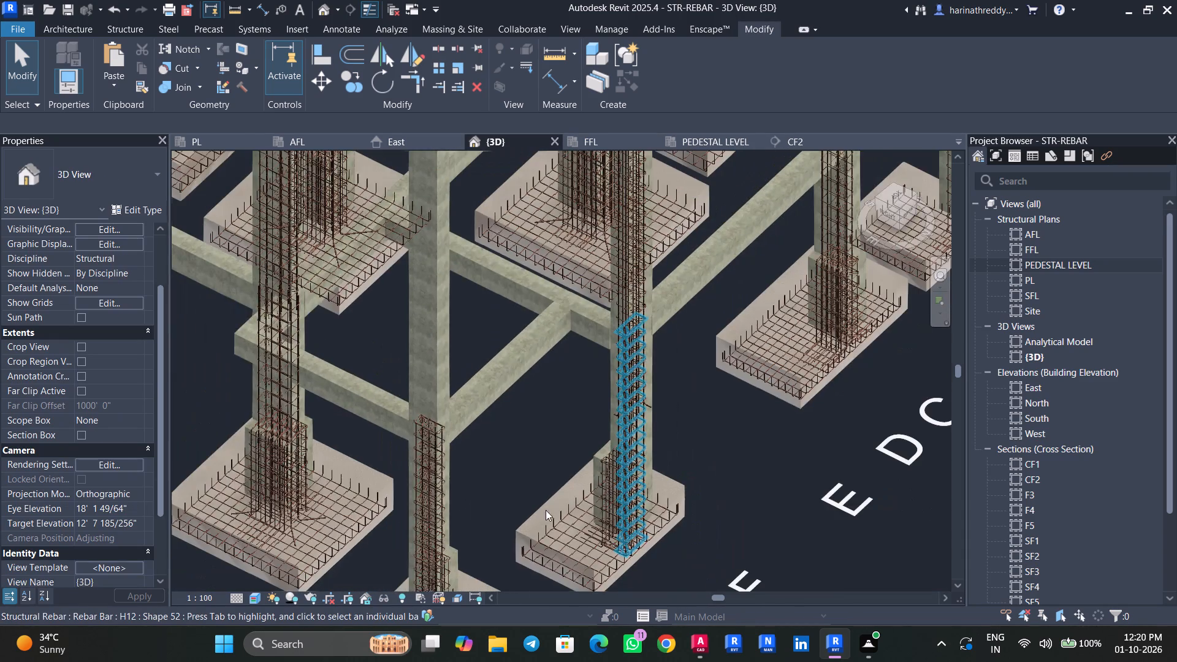
pyautogui.keyDown('shift'); pyautogui.moveTo(772, 510); pyautogui.dragTo(529, 551, button='middle'); pyautogui.keyUp('shift')
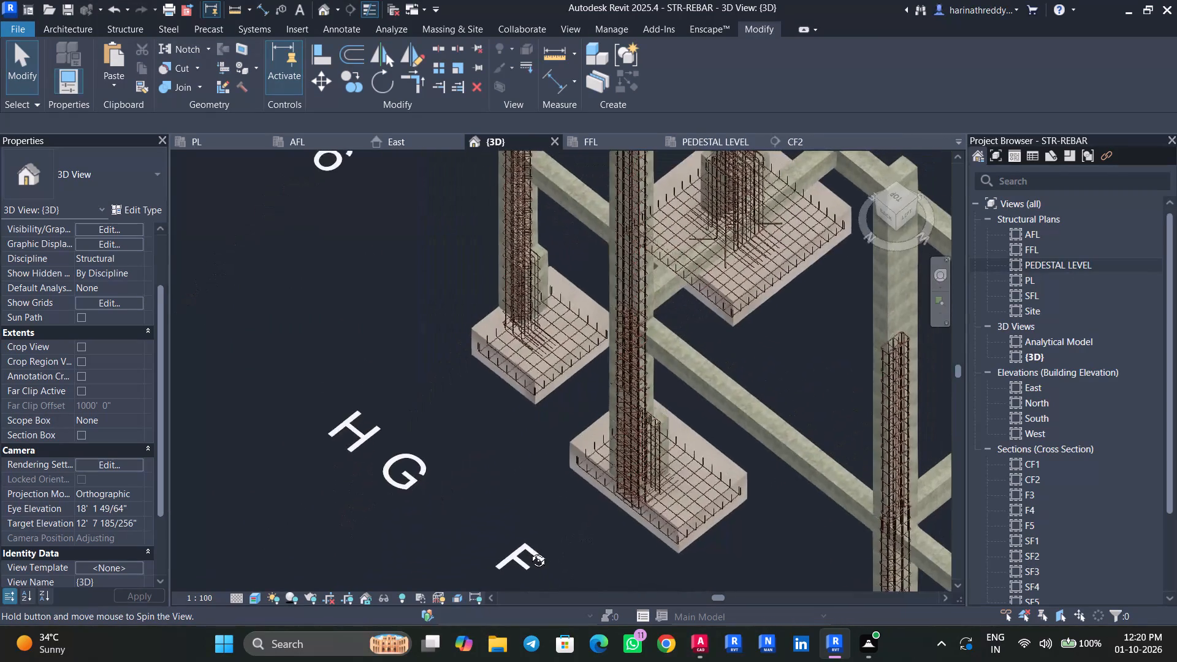
pyautogui.keyDown('shift'); pyautogui.moveTo(529, 551); pyautogui.dragTo(555, 525, button='middle'); pyautogui.keyUp('shift')
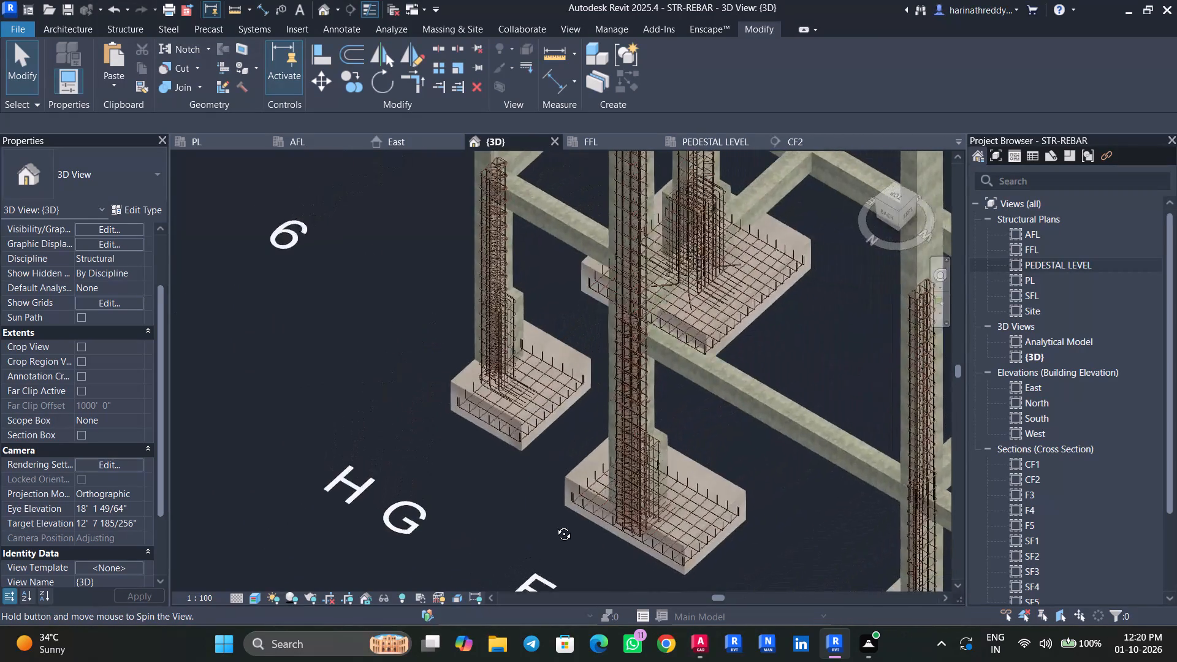
pyautogui.keyDown('shift'); pyautogui.moveTo(555, 525); pyautogui.dragTo(568, 526, button='middle'); pyautogui.keyUp('shift')
pyautogui.moveTo(528, 524); pyautogui.dragTo(491, 585, button='middle')
pyautogui.scroll(4, 580, 465)
pyautogui.moveTo(704, 463); pyautogui.dragTo(668, 599, button='middle')
pyautogui.keyDown('shift'); pyautogui.moveTo(665, 577); pyautogui.dragTo(612, 560, button='middle'); pyautogui.keyUp('shift')
pyautogui.scroll(-5, 612, 560)
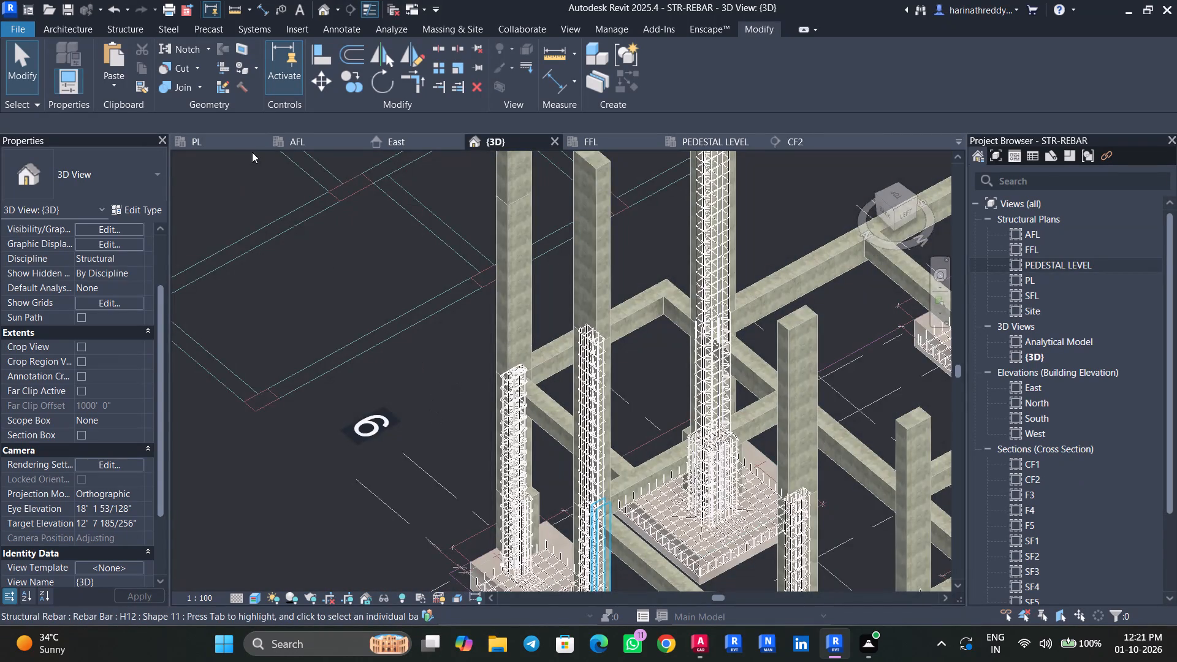
pyautogui.click(211, 141)
pyautogui.scroll(3, 539, 447)
pyautogui.scroll(-1, 538, 447)
pyautogui.scroll(19, 538, 447)
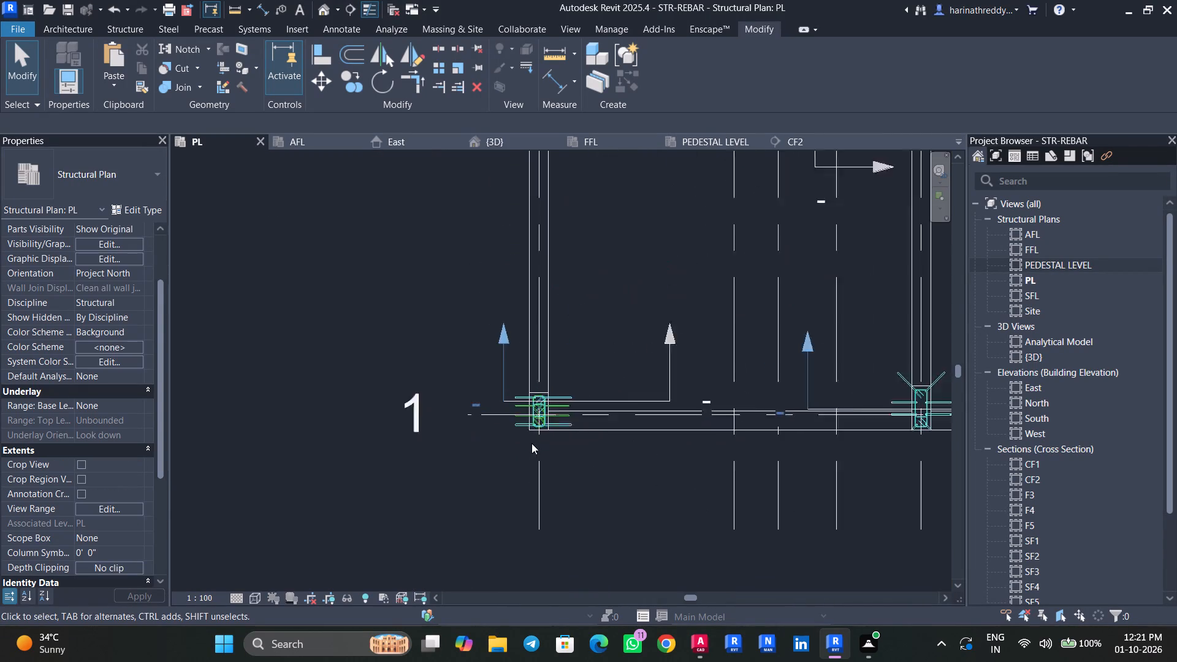
pyautogui.scroll(6, 544, 407)
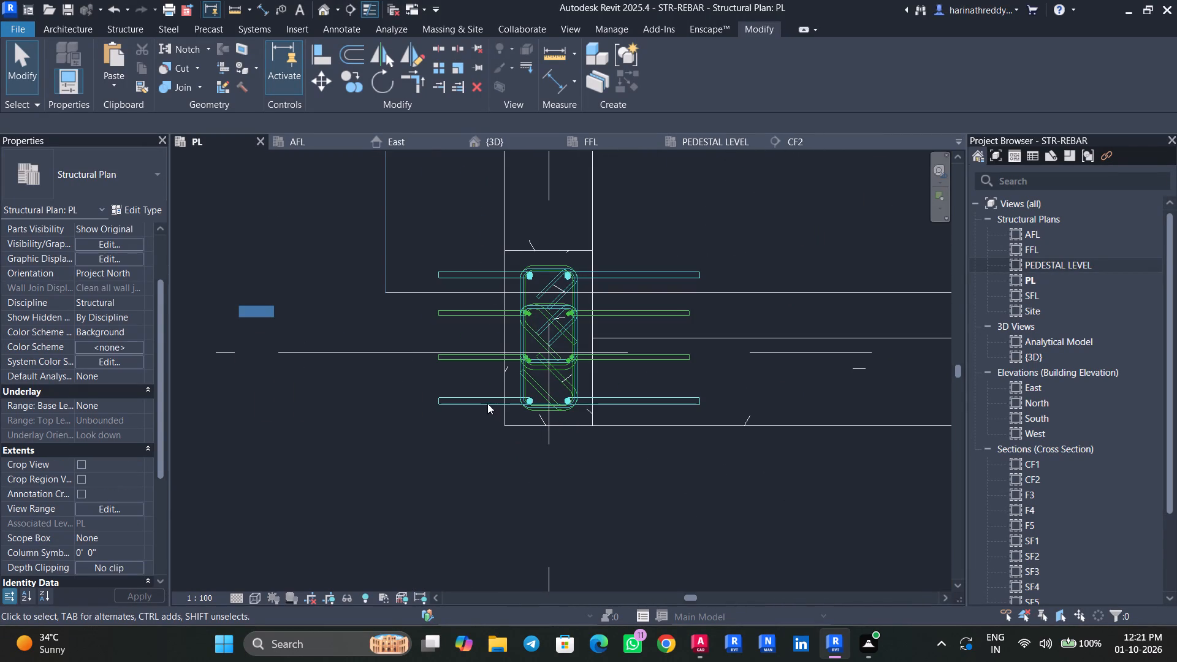
# Examine the column and footing reinforcement from the other sides of the building in the 3D view.
pyautogui.click(508, 148)
pyautogui.scroll(-4, 425, 455)
pyautogui.moveTo(428, 457); pyautogui.dragTo(429, 434, button='middle')
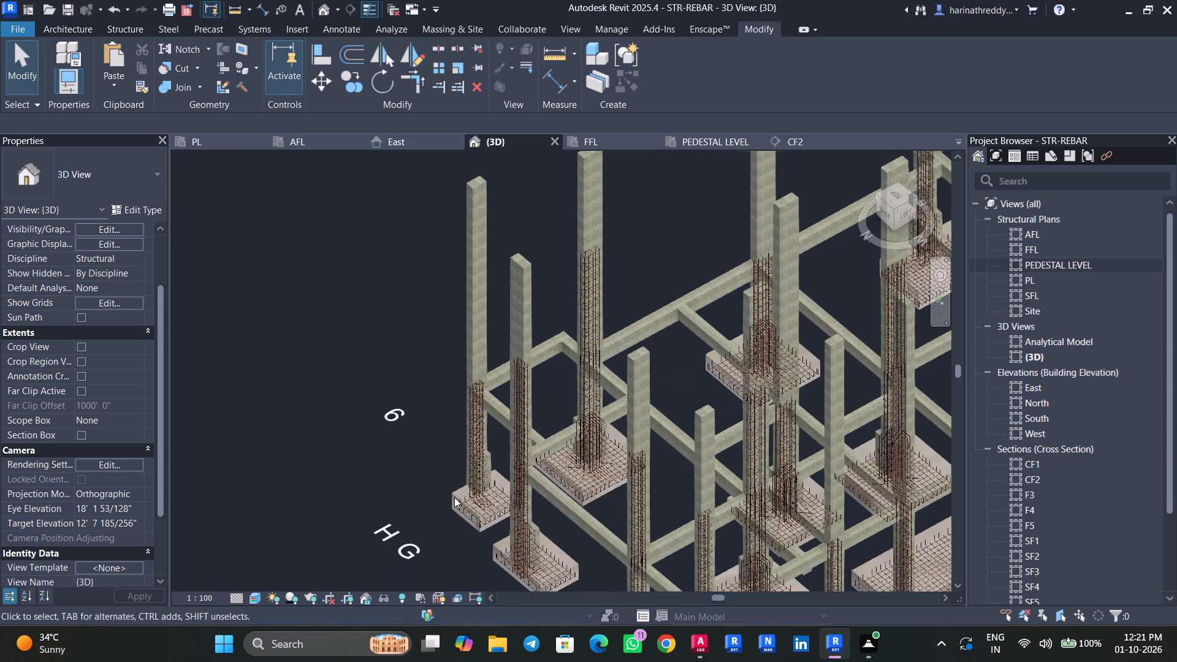
pyautogui.moveTo(473, 531); pyautogui.dragTo(336, 334, button='middle')
pyautogui.keyDown('shift'); pyautogui.moveTo(703, 536); pyautogui.dragTo(634, 519, button='middle'); pyautogui.keyUp('shift')
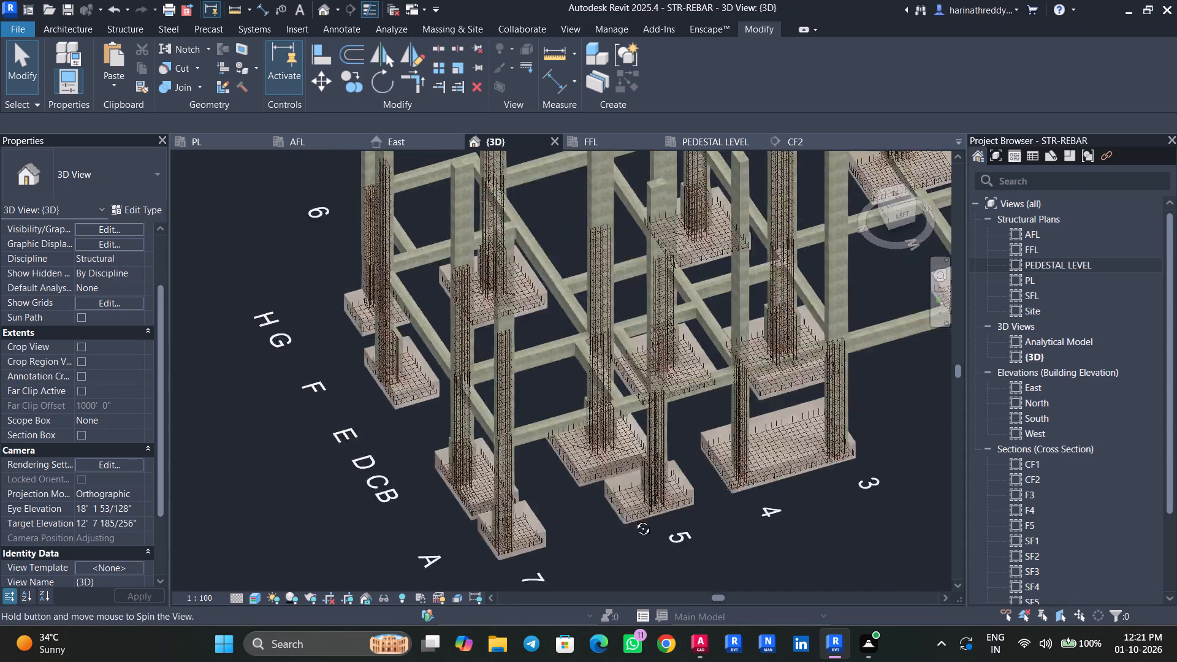
pyautogui.keyDown('shift'); pyautogui.moveTo(634, 519); pyautogui.dragTo(604, 516, button='middle'); pyautogui.keyUp('shift')
pyautogui.moveTo(819, 560); pyautogui.dragTo(379, 434, button='middle')
pyautogui.keyDown('shift'); pyautogui.moveTo(780, 500); pyautogui.dragTo(672, 506, button='middle'); pyautogui.keyUp('shift')
pyautogui.keyDown('shift'); pyautogui.moveTo(685, 525); pyautogui.dragTo(563, 512, button='middle'); pyautogui.keyUp('shift')
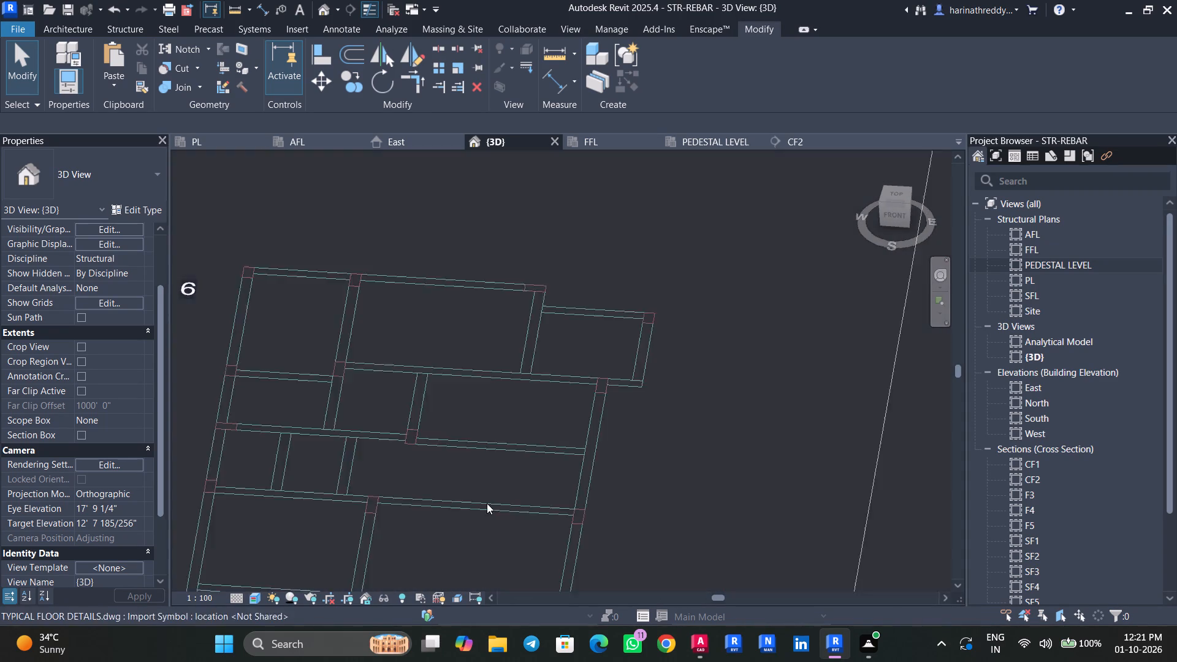
pyautogui.moveTo(487, 503); pyautogui.dragTo(994, 450, button='middle')
pyautogui.scroll(-3, 790, 506)
pyautogui.keyDown('shift'); pyautogui.moveTo(712, 522); pyautogui.dragTo(659, 470, button='middle'); pyautogui.keyUp('shift')
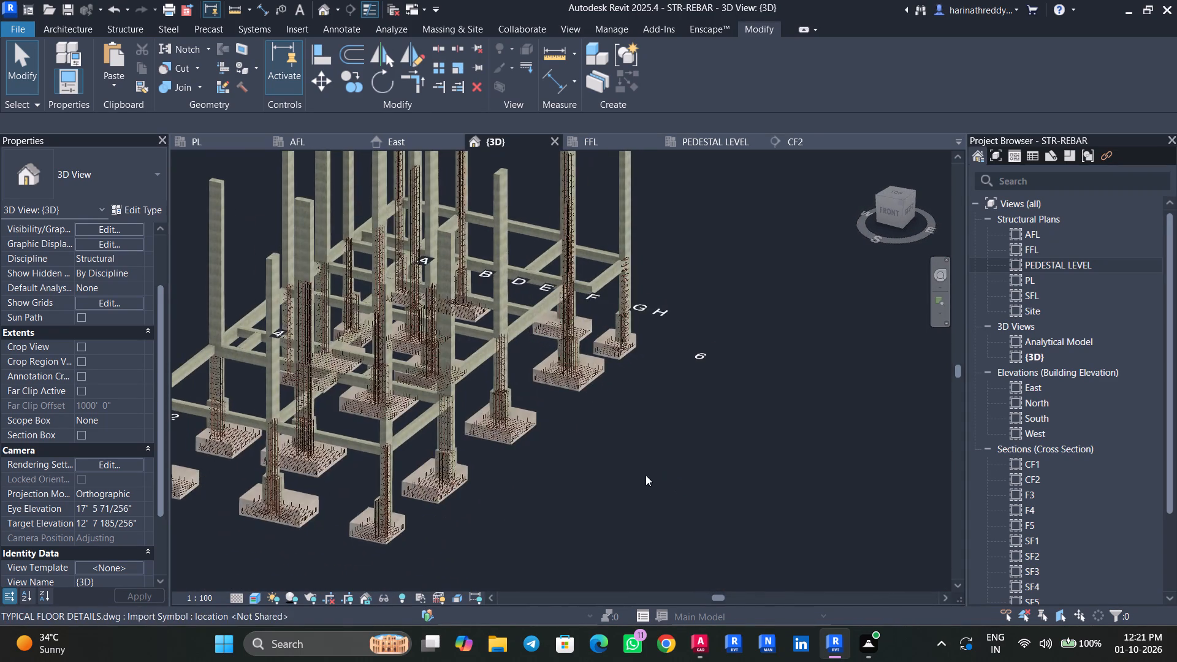
pyautogui.scroll(7, 381, 538)
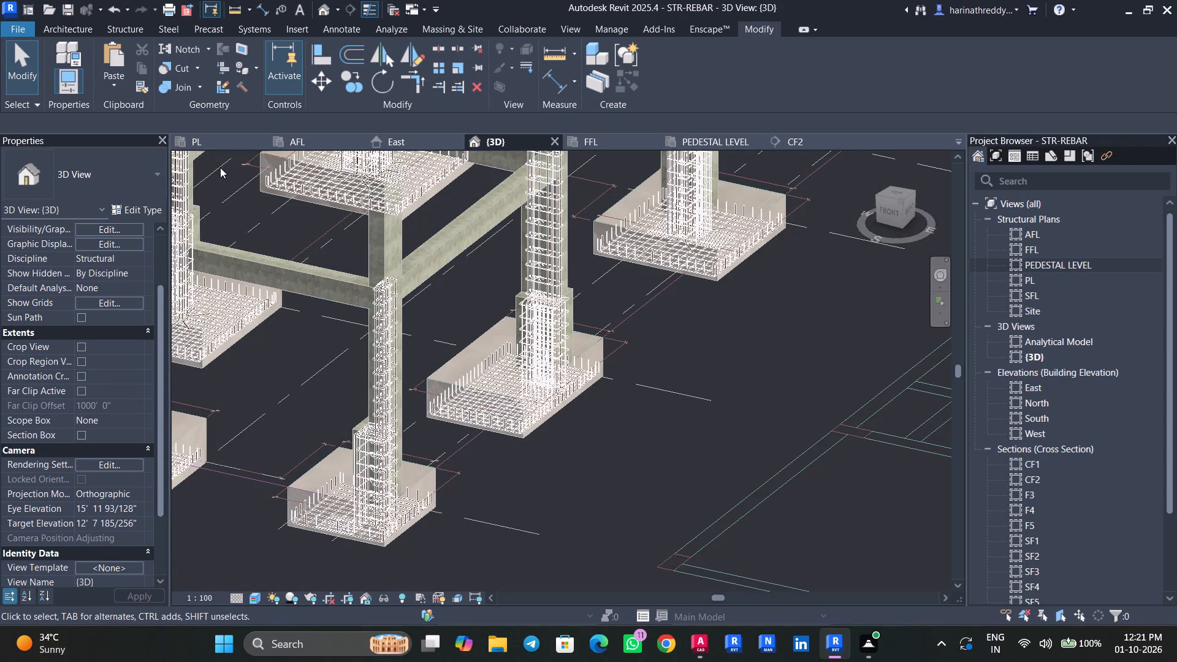
# In the PL plan, undo the bar shifts and leg extensions in column A-1 together with the rebar propagated into it.
pyautogui.click(220, 143)
pyautogui.hotkey('ctrl', 'z')
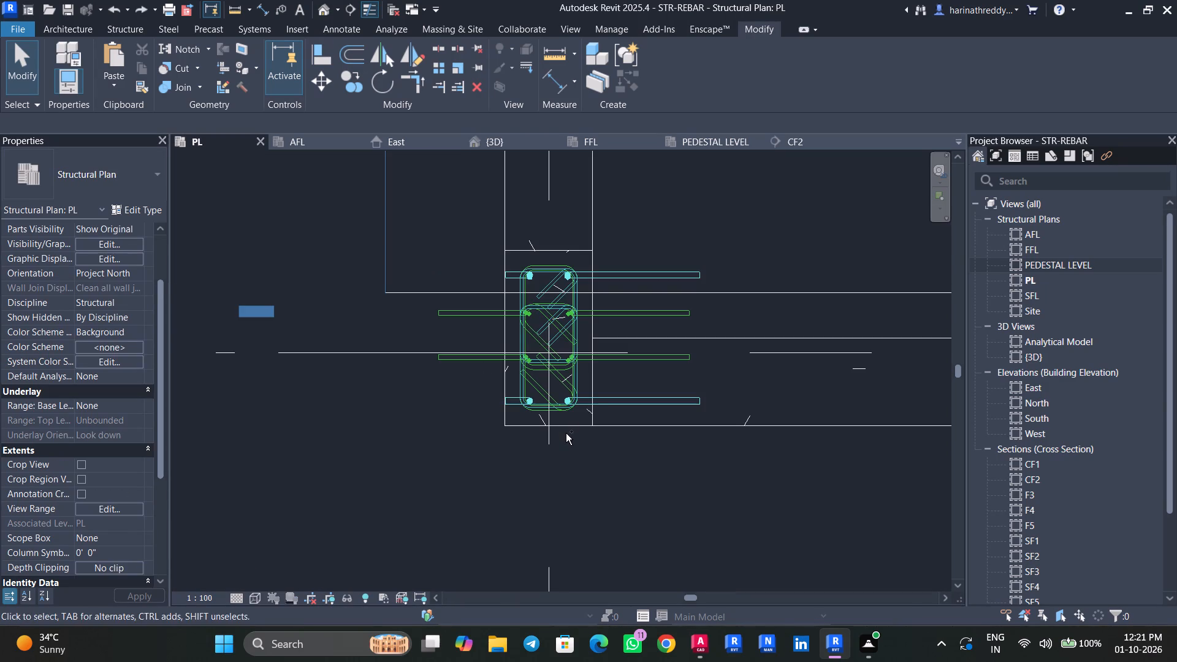
pyautogui.hotkey('ctrl', 'z')
pyautogui.hotkey('ctrl', 'z')
pyautogui.hotkey('ctrl', 'z')
pyautogui.hotkey('ctrl', 'z')
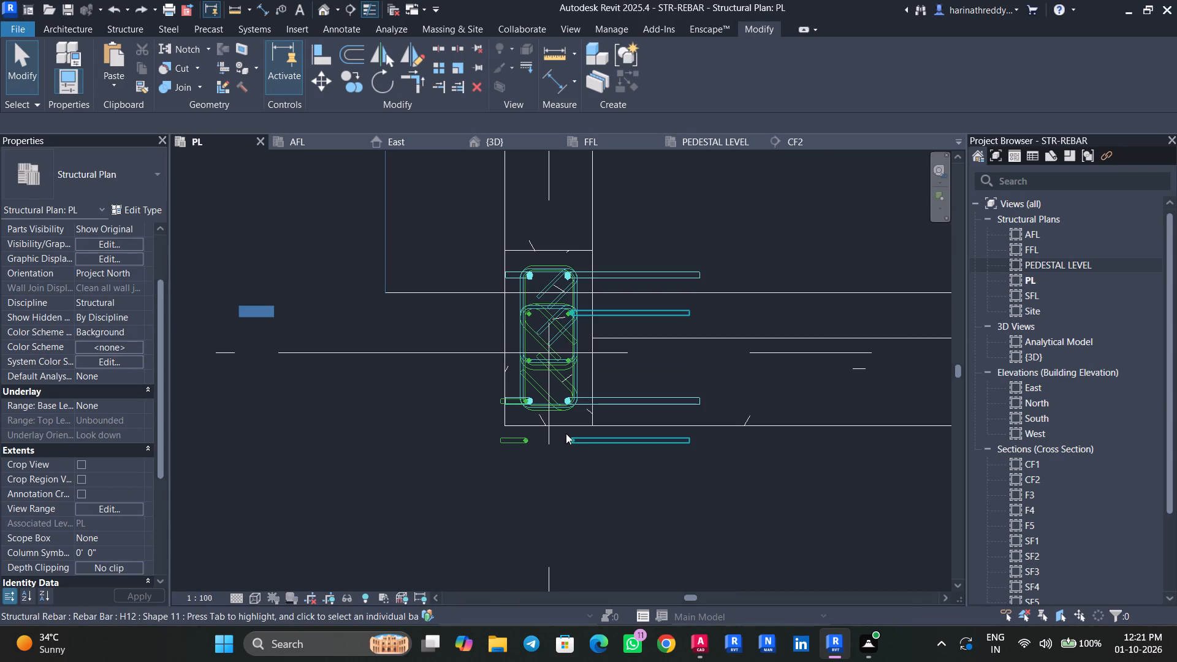
pyautogui.hotkey('ctrl', 'z')
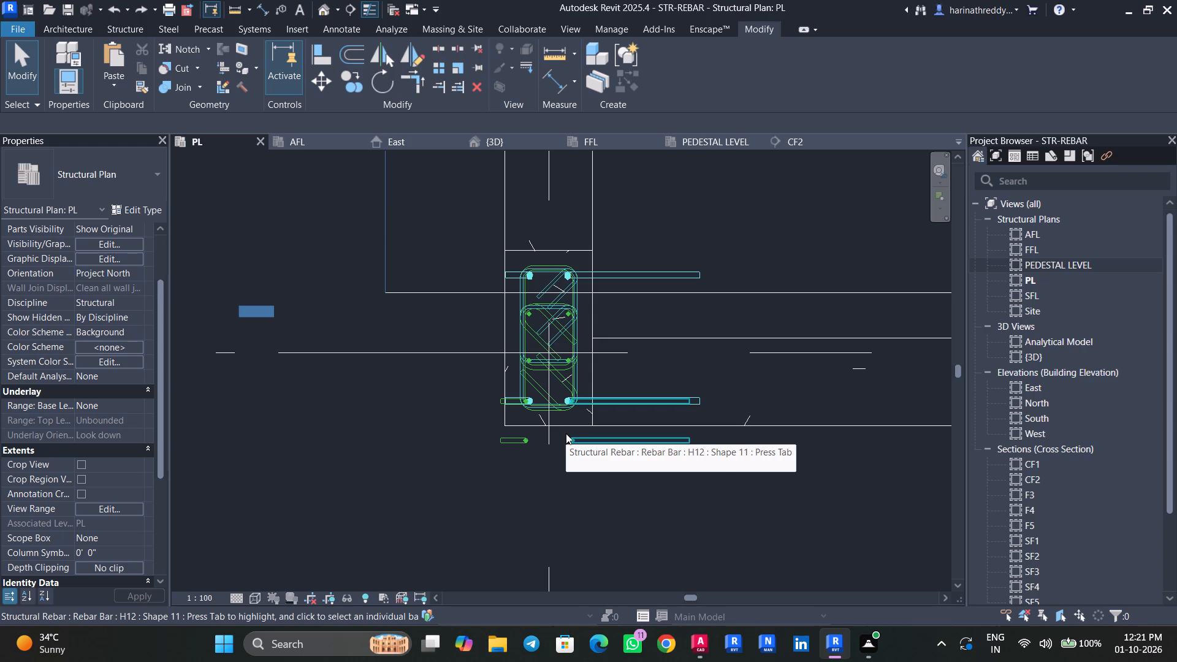
pyautogui.hotkey('ctrl', 'z')
pyautogui.moveTo(598, 484); pyautogui.dragTo(591, 574, button='middle')
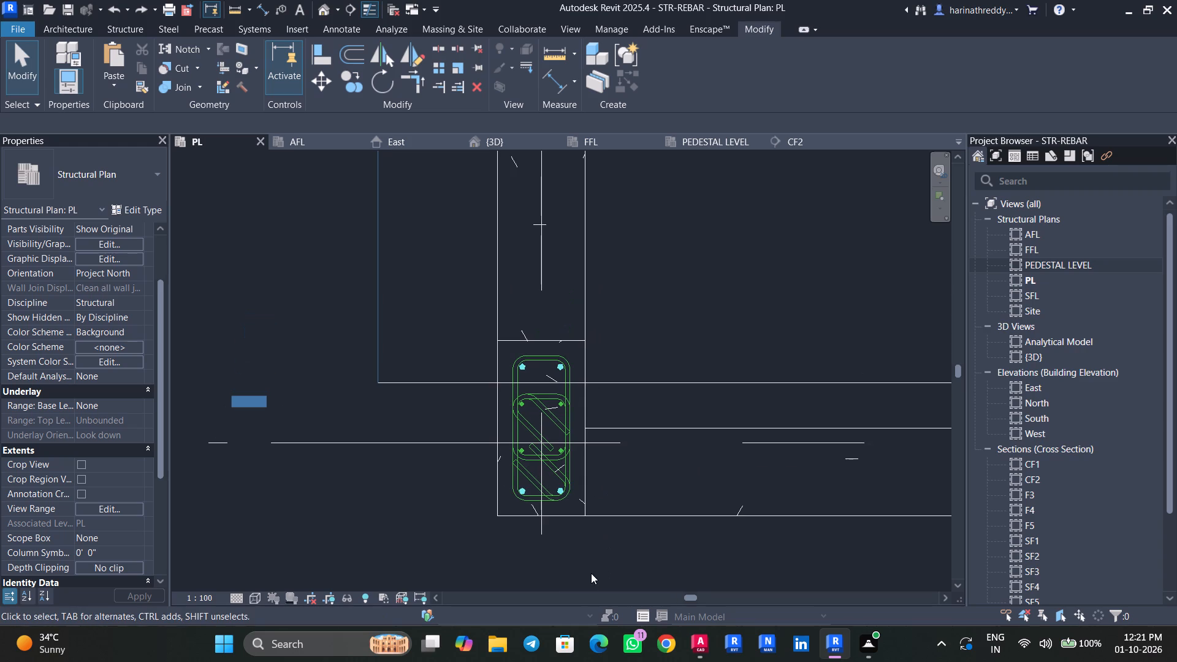
pyautogui.scroll(-6, 591, 573)
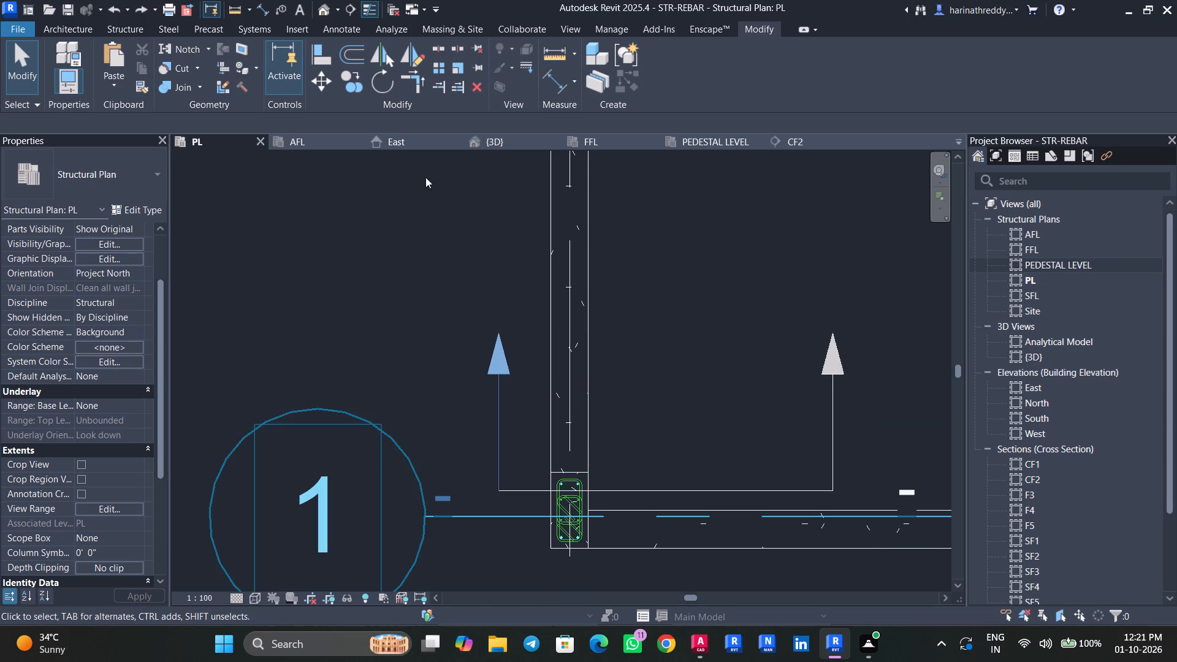
# In the 3D view, examine the bar sets and the column type of the reinforced column at grid H-2.
pyautogui.click(505, 142)
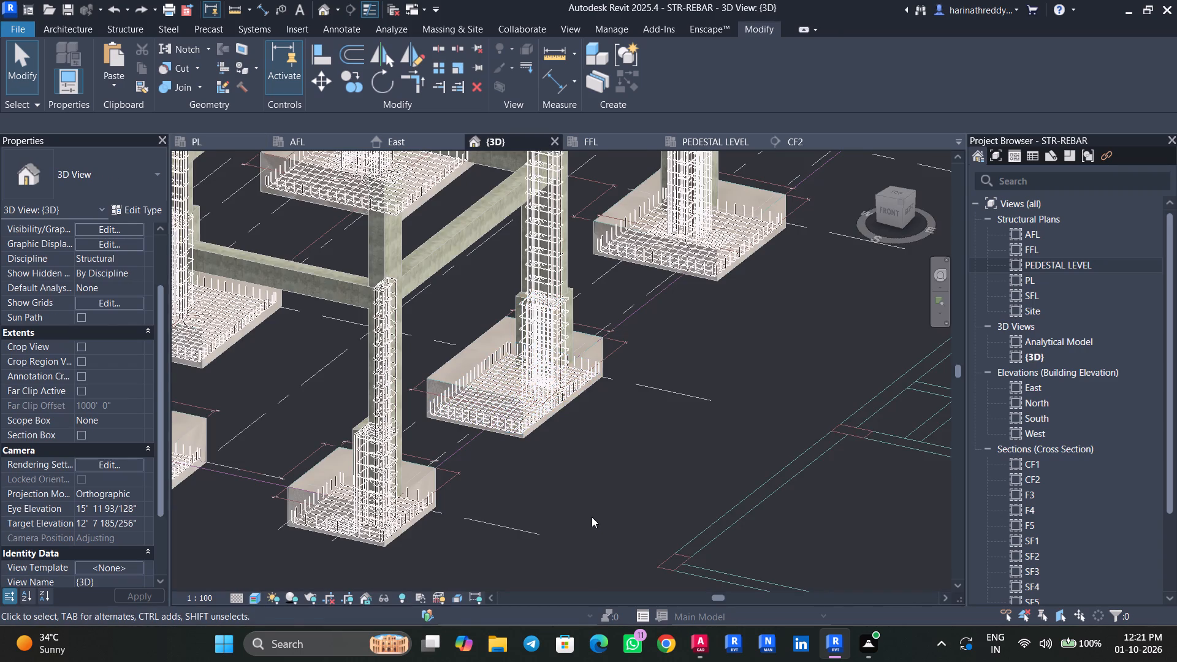
pyautogui.scroll(-4, 590, 513)
pyautogui.keyDown('shift'); pyautogui.moveTo(609, 514); pyautogui.dragTo(574, 506, button='middle'); pyautogui.keyUp('shift')
pyautogui.moveTo(557, 497); pyautogui.dragTo(726, 643, button='middle')
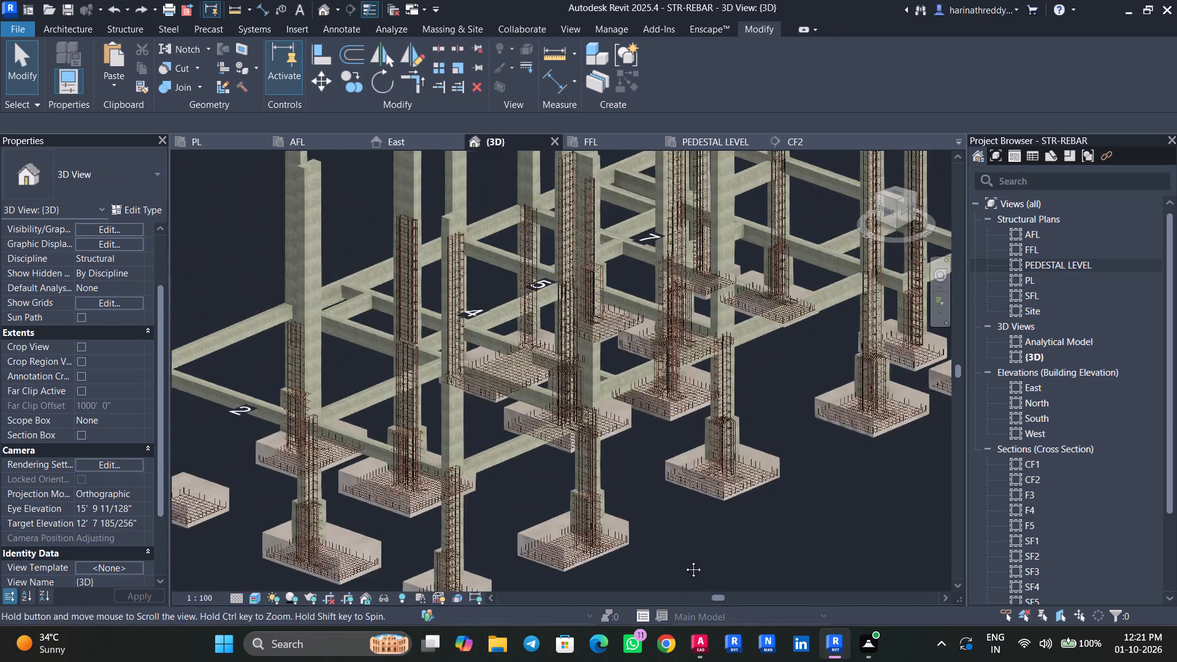
pyautogui.scroll(12, 586, 446)
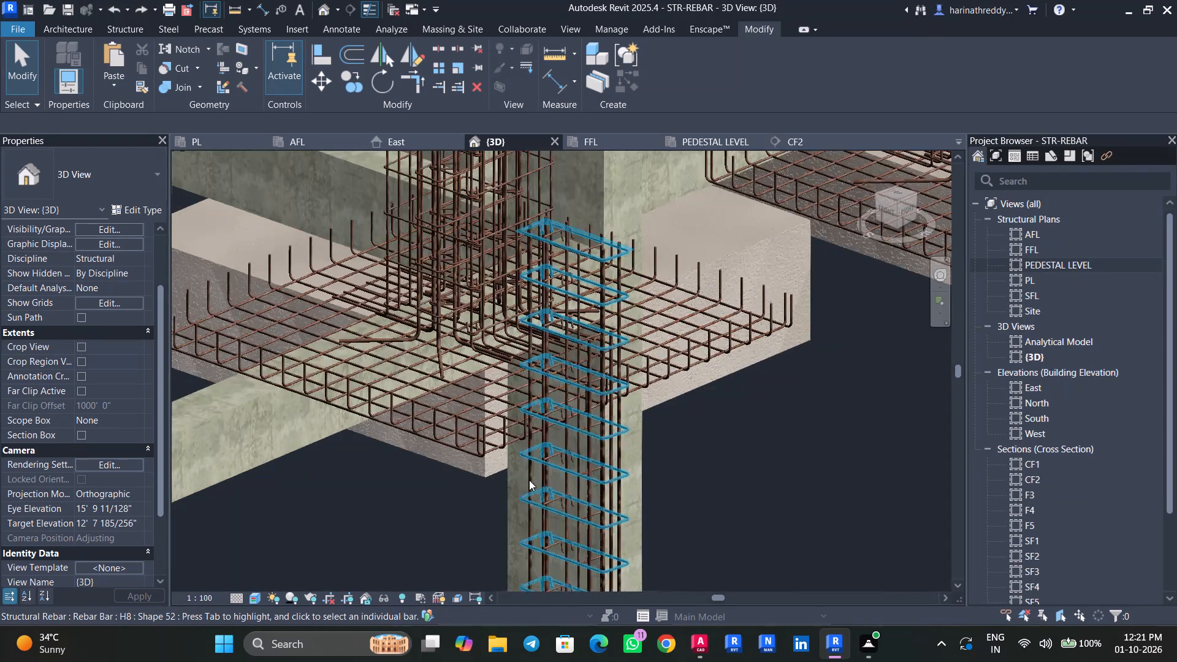
pyautogui.press('Tab')
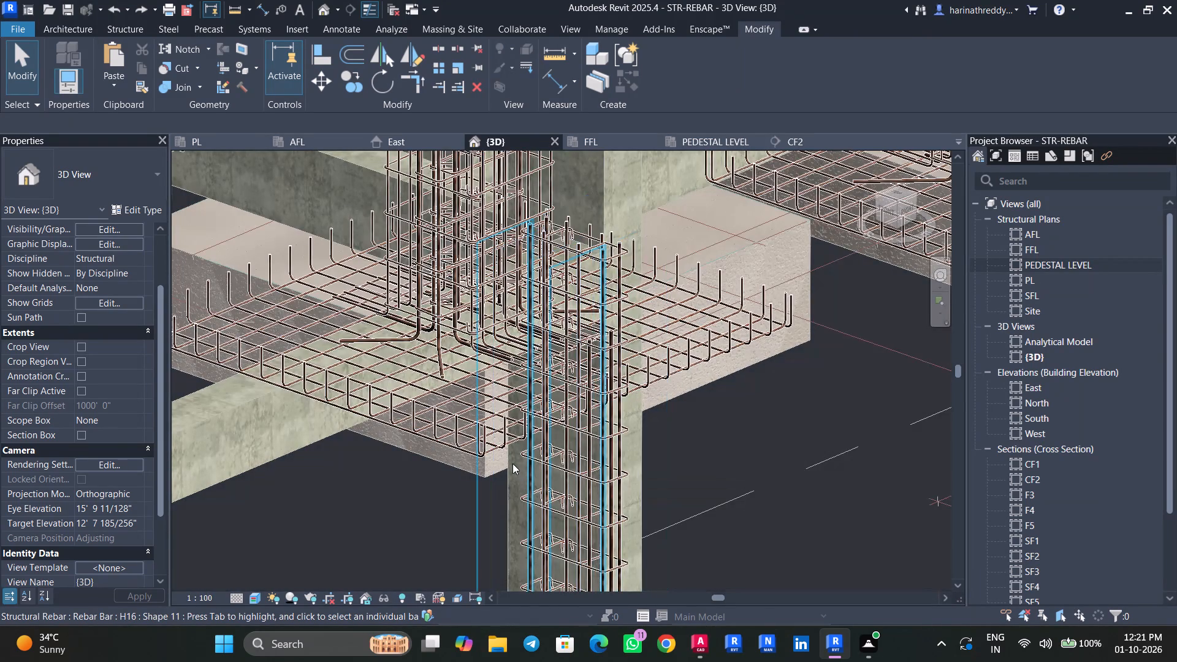
pyautogui.press('Tab')
pyautogui.press('Tab')
pyautogui.press('Tab')
pyautogui.press('Tab')
pyautogui.click(642, 474)
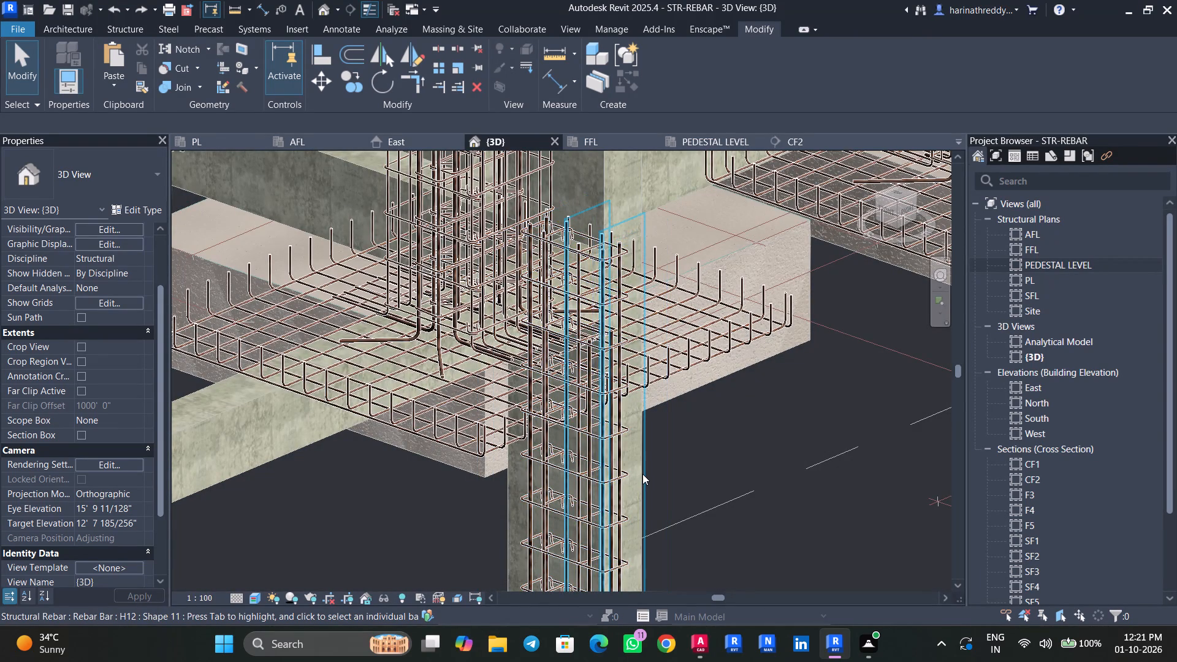
pyautogui.moveTo(781, 521); pyautogui.dragTo(729, 514, button='middle')
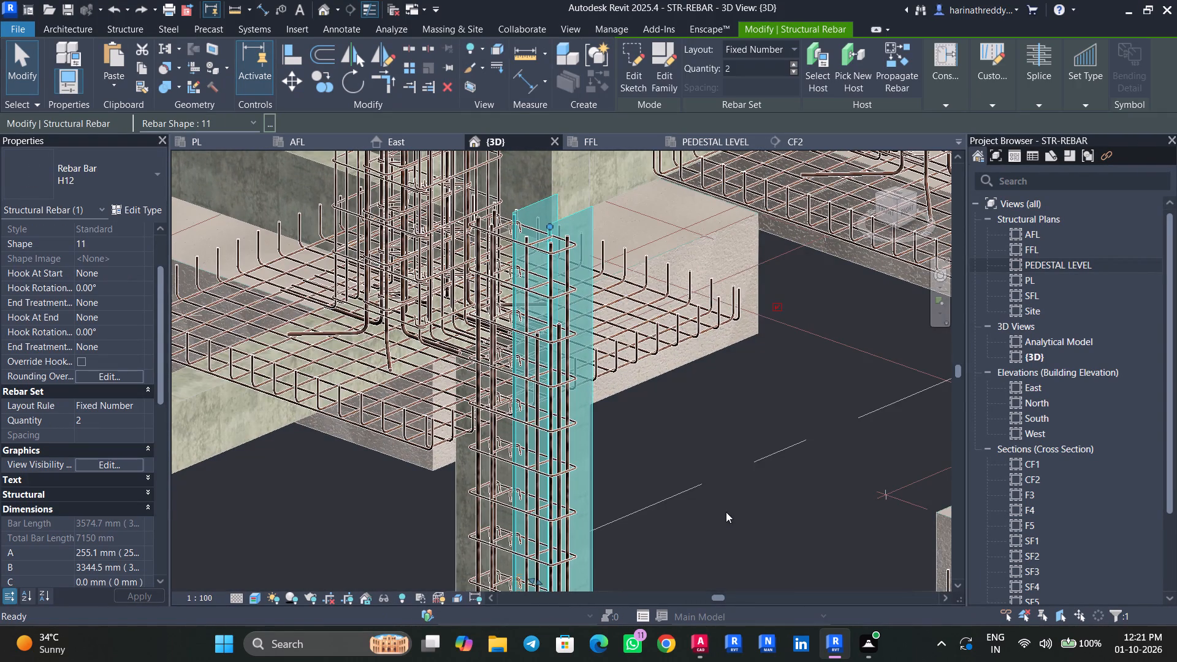
pyautogui.press('Escape')
pyautogui.press('Tab')
pyautogui.press('Tab')
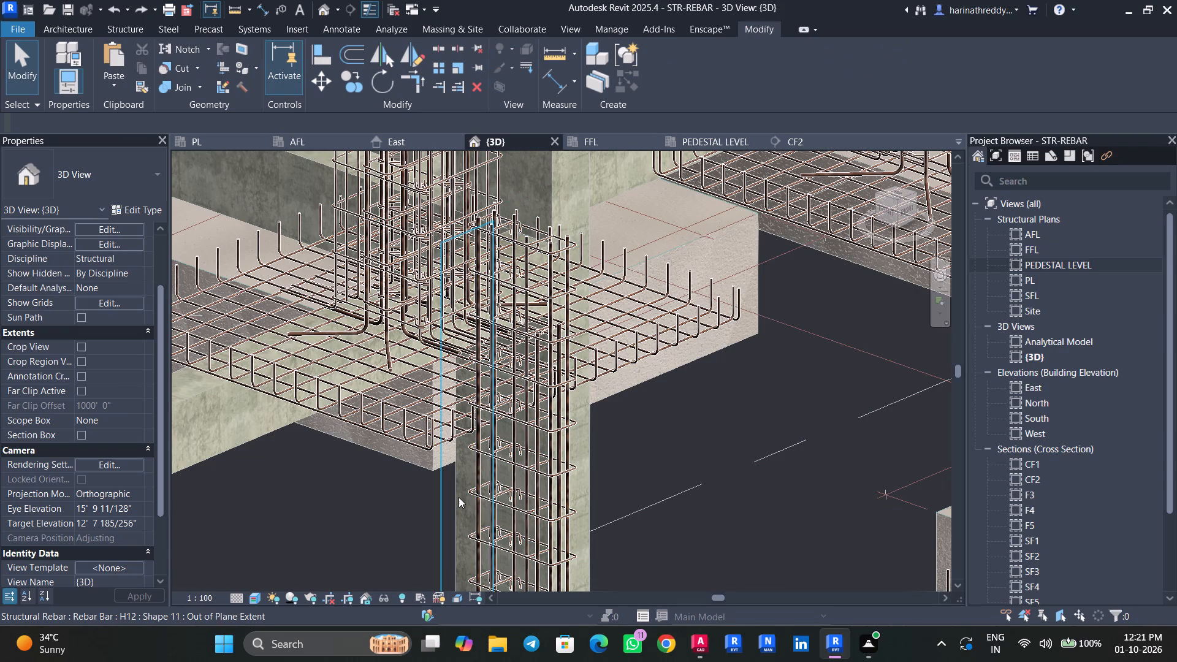
pyautogui.press('Tab')
pyautogui.press('Tab')
pyautogui.press('Tab')
pyautogui.press('Tab')
pyautogui.press('Tab')
pyautogui.press('Tab')
pyautogui.press('Tab')
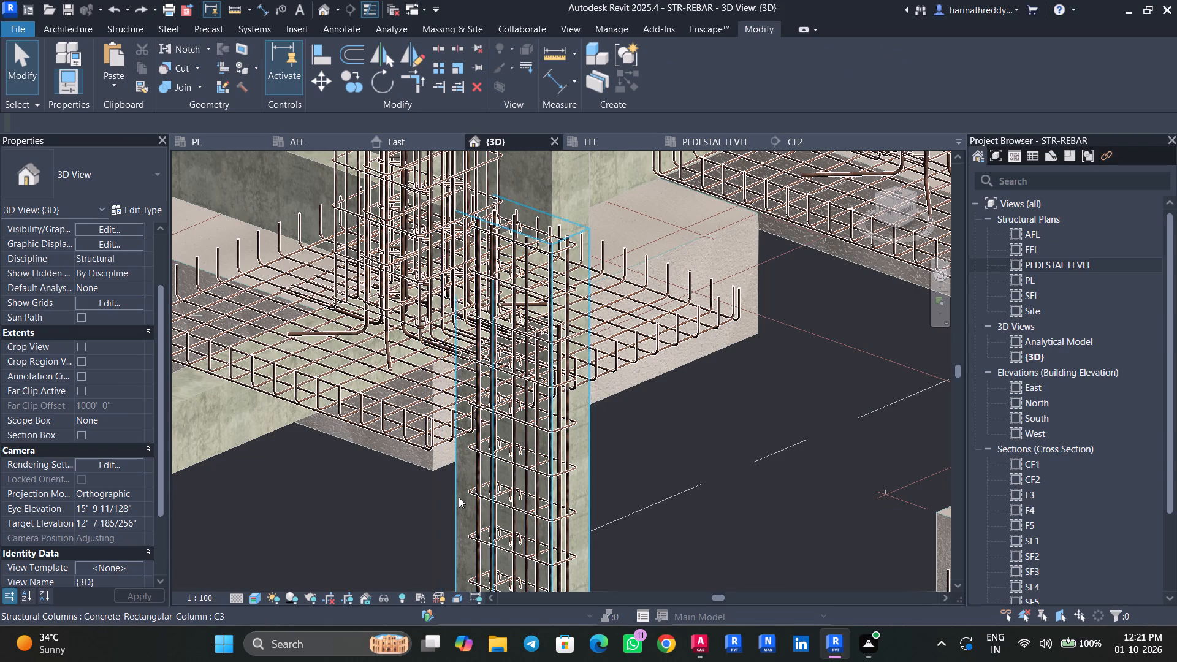
pyautogui.click(459, 497)
pyautogui.scroll(-2, 459, 497)
pyautogui.scroll(1, 459, 497)
pyautogui.scroll(-9, 459, 497)
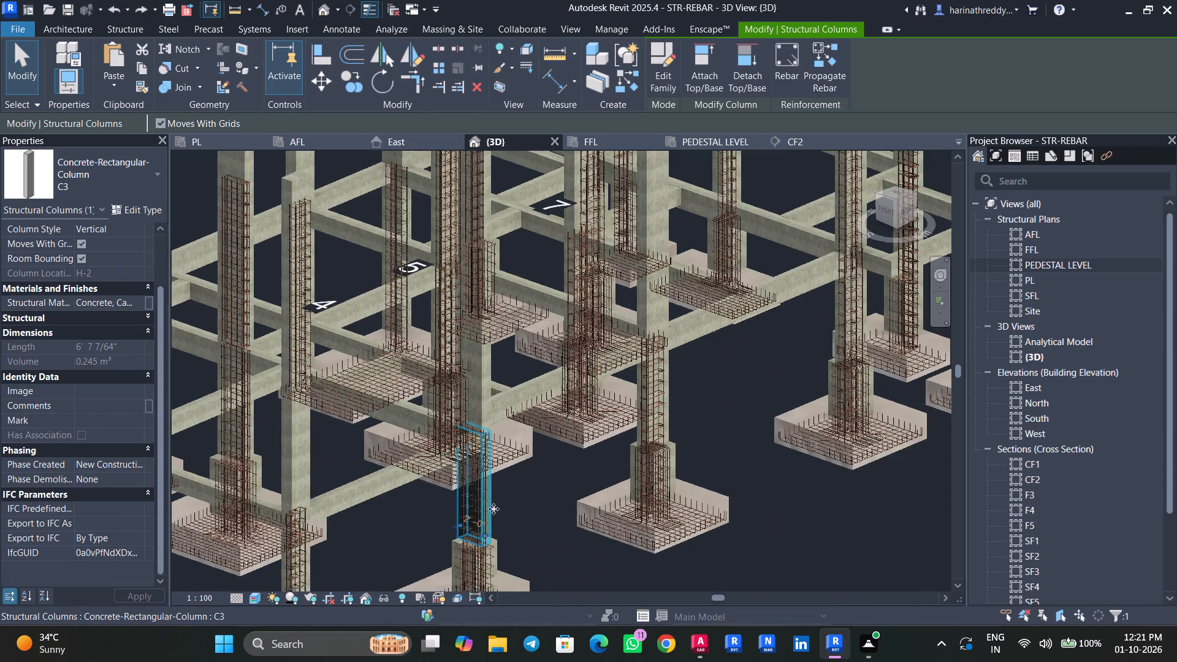
pyautogui.moveTo(838, 521); pyautogui.dragTo(582, 613, button='middle')
pyautogui.press('Escape')
pyautogui.press('Escape')
pyautogui.press('Escape')
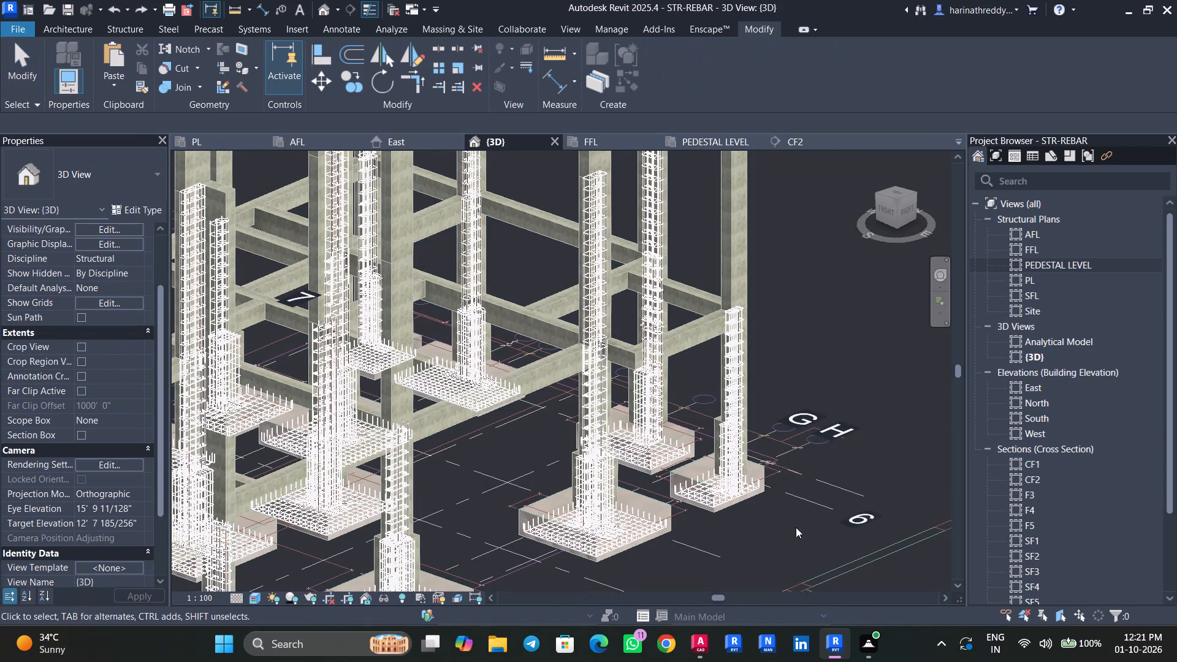
# Propagate the rebar of the C1 column at H-6 by host to the C1 column above footing SF4 at grid A-5.
pyautogui.scroll(8, 761, 403)
pyautogui.moveTo(758, 405); pyautogui.dragTo(763, 565, button='middle')
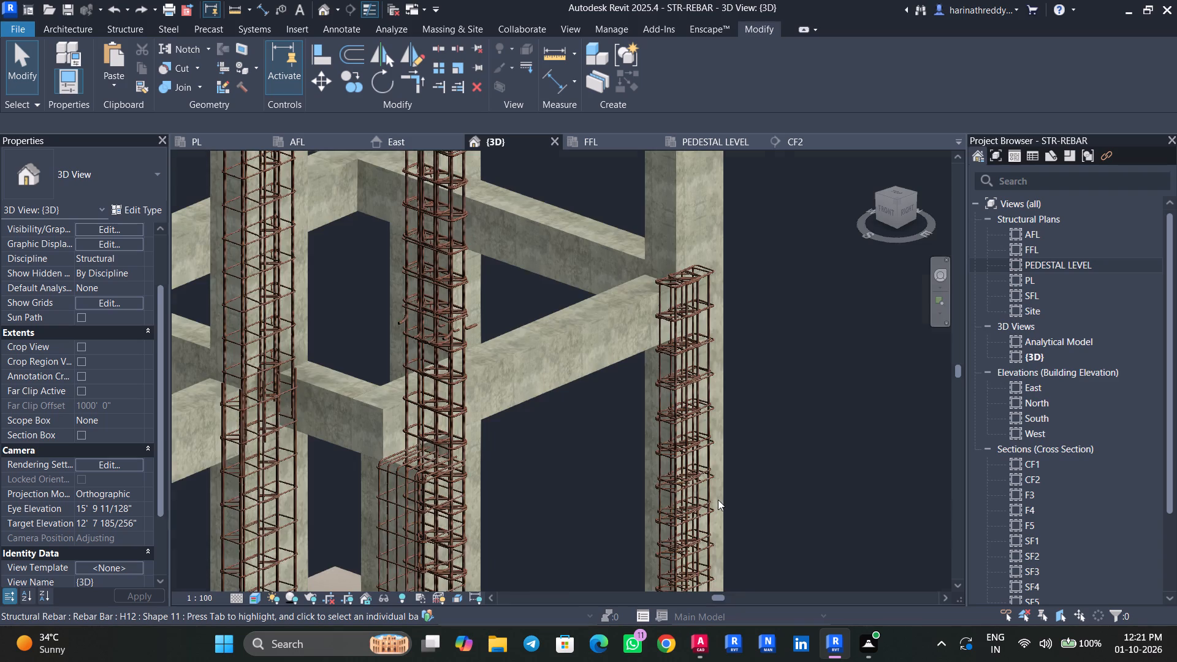
pyautogui.scroll(3, 718, 500)
pyautogui.click(731, 430)
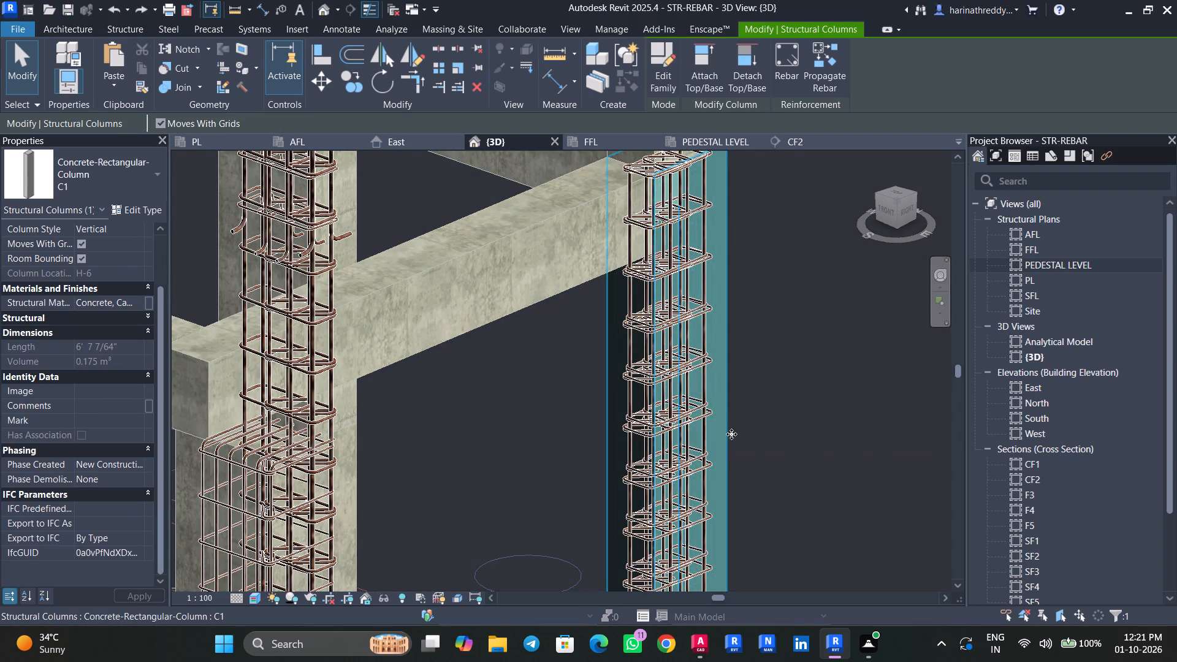
pyautogui.scroll(-9, 731, 436)
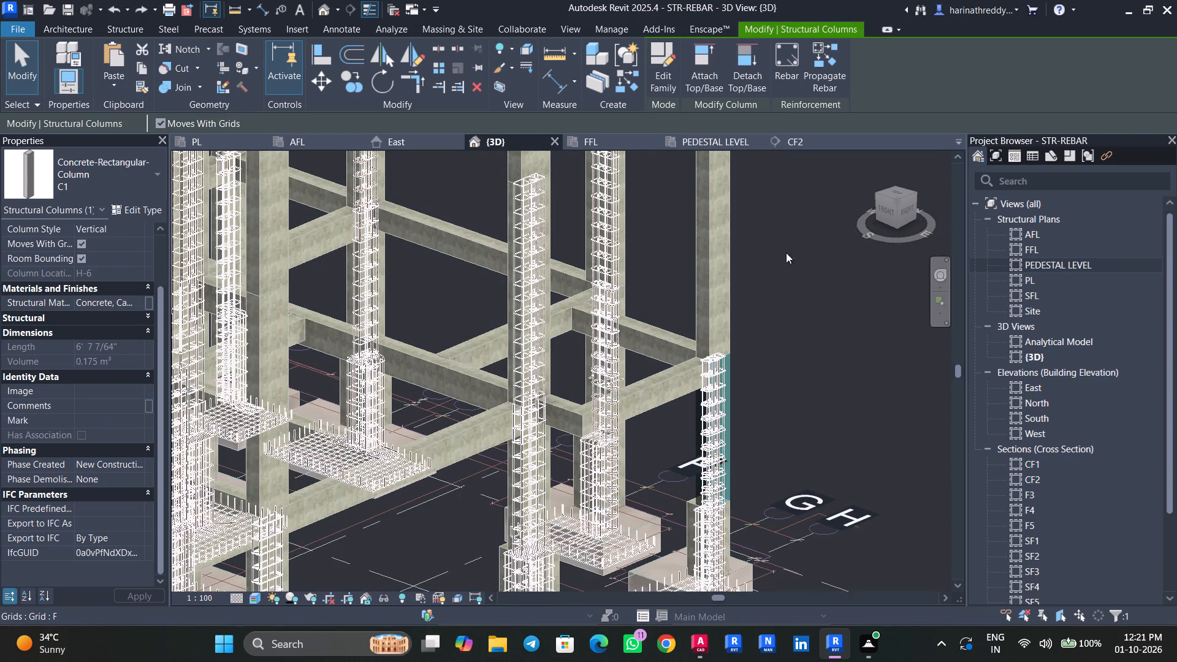
pyautogui.click(805, 68)
pyautogui.scroll(-5, 794, 395)
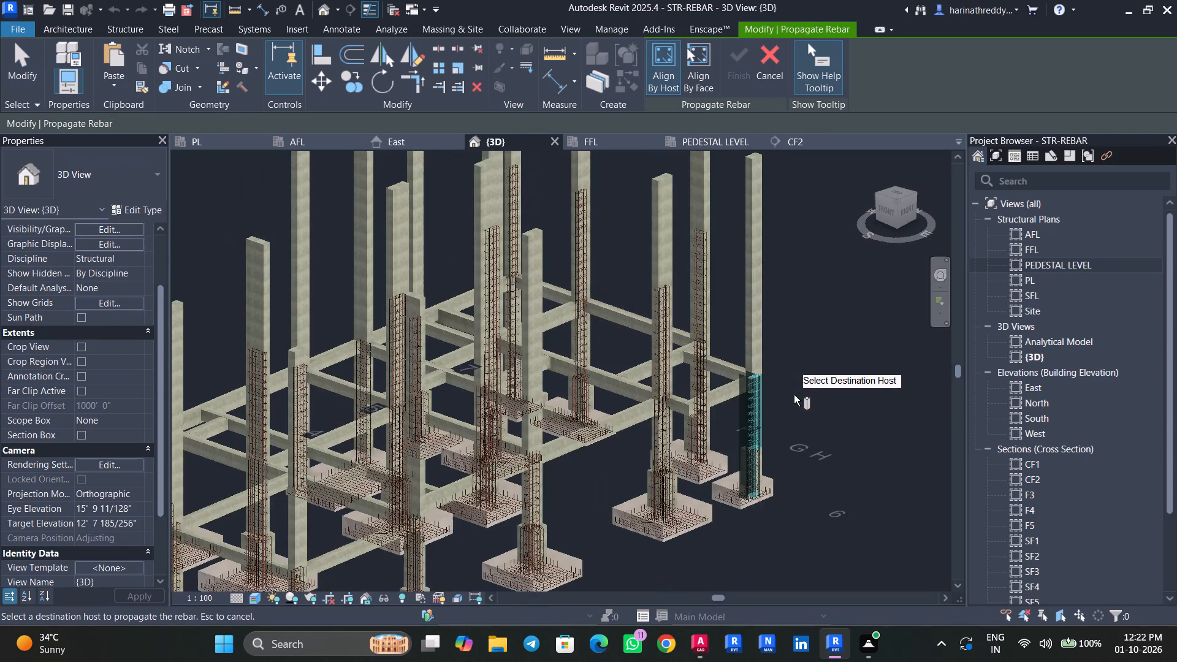
pyautogui.keyDown('shift'); pyautogui.moveTo(809, 411); pyautogui.dragTo(845, 602, button='middle'); pyautogui.keyUp('shift')
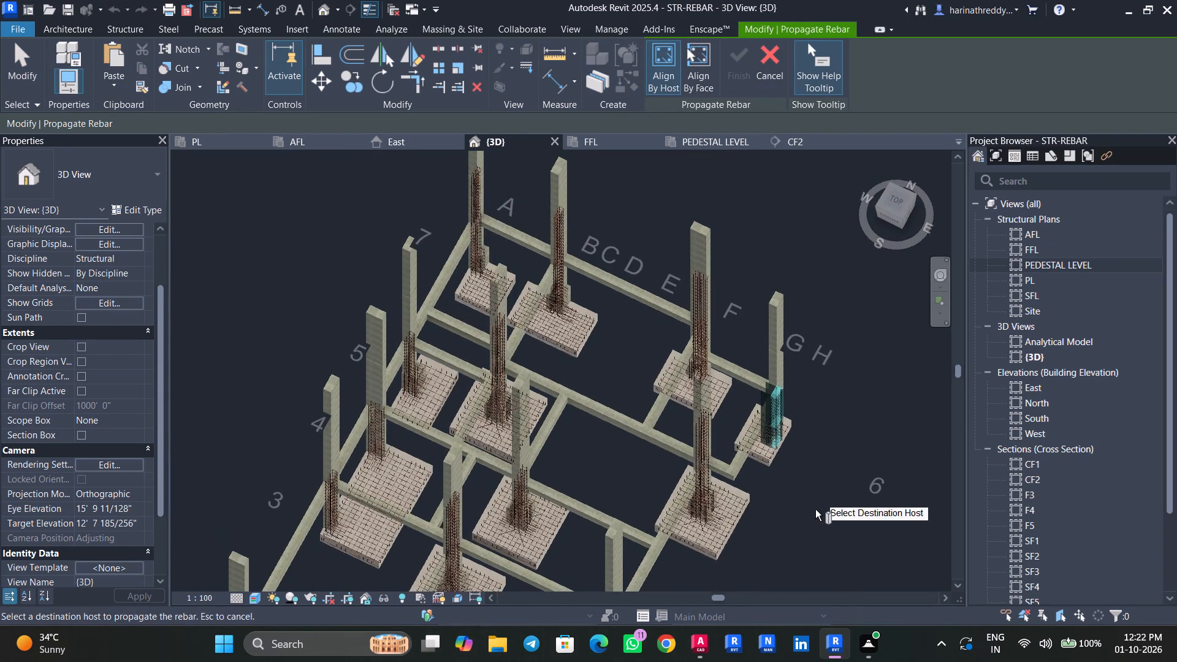
pyautogui.keyDown('shift'); pyautogui.moveTo(812, 513); pyautogui.dragTo(850, 638, button='middle'); pyautogui.keyUp('shift')
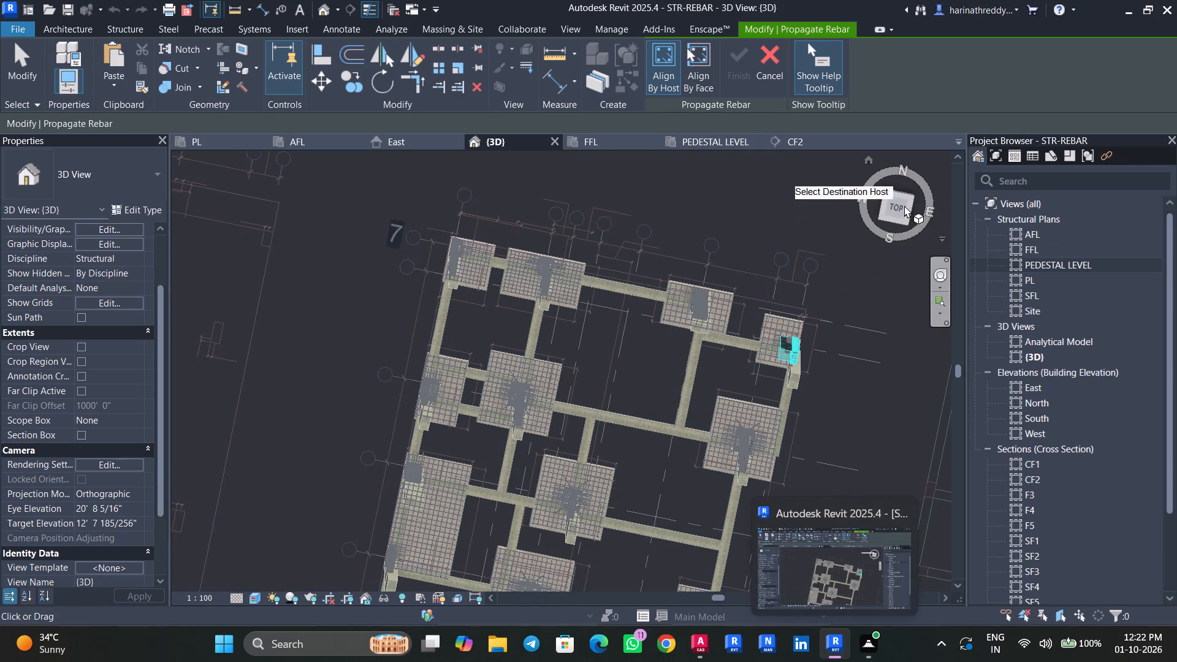
pyautogui.click(895, 203)
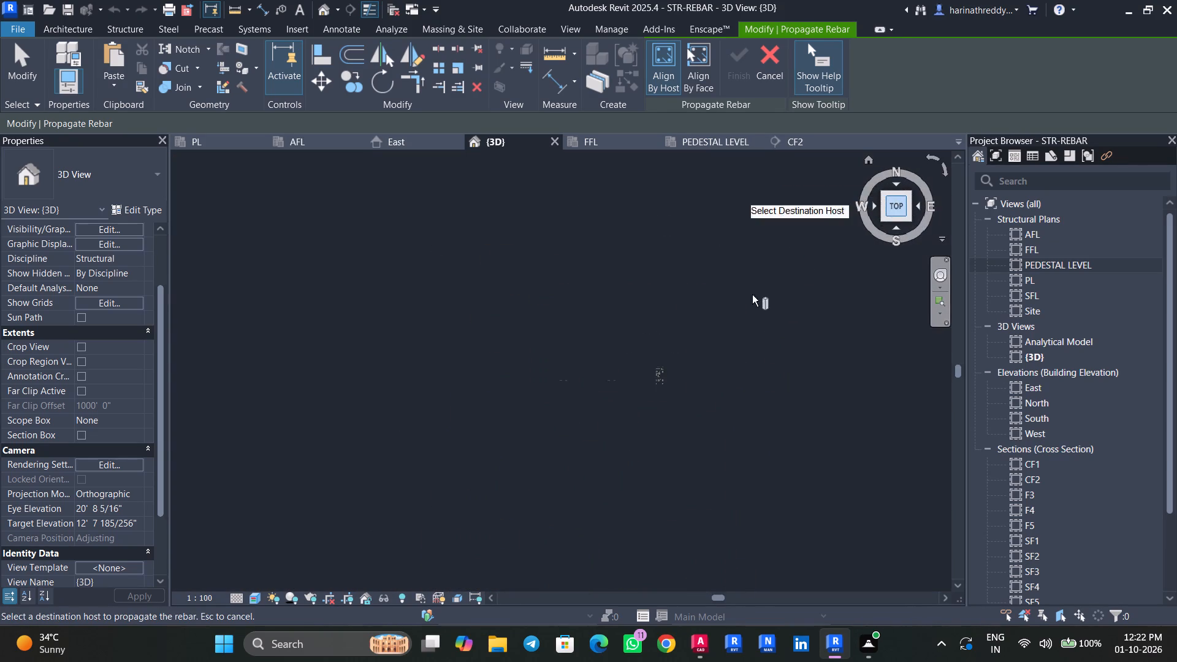
pyautogui.scroll(11, 601, 388)
pyautogui.scroll(2, 712, 371)
pyautogui.scroll(-1, 712, 371)
pyautogui.scroll(7, 712, 371)
pyautogui.moveTo(784, 348); pyautogui.dragTo(761, 366, button='middle')
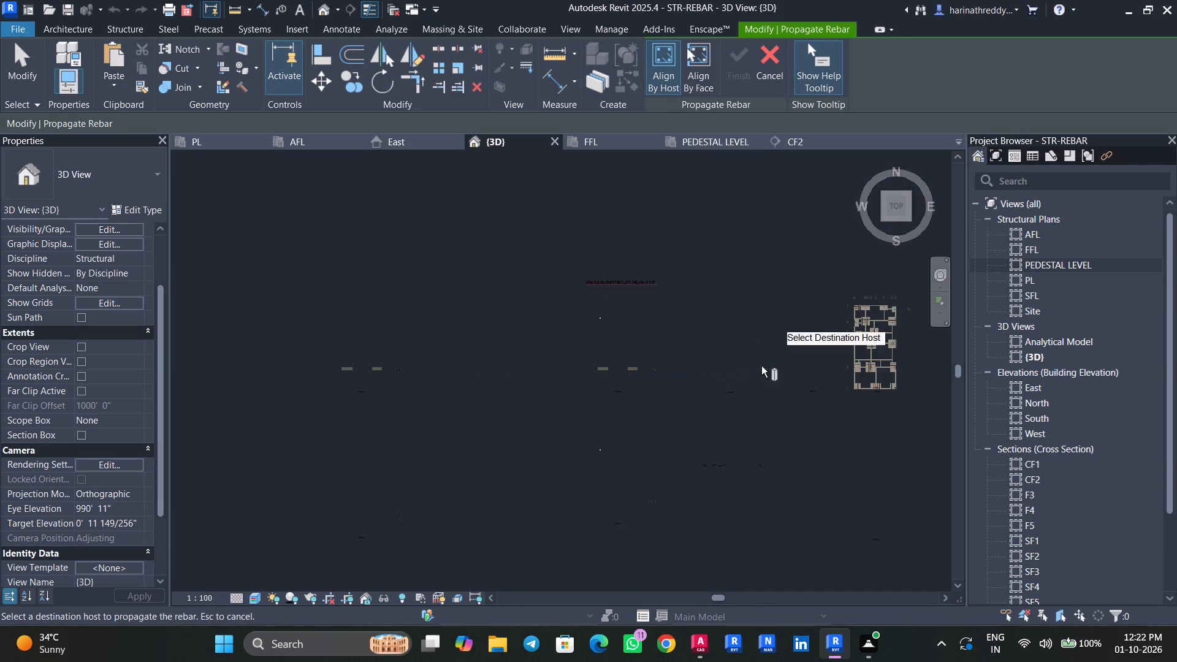
pyautogui.moveTo(761, 366); pyautogui.dragTo(500, 485, button='middle')
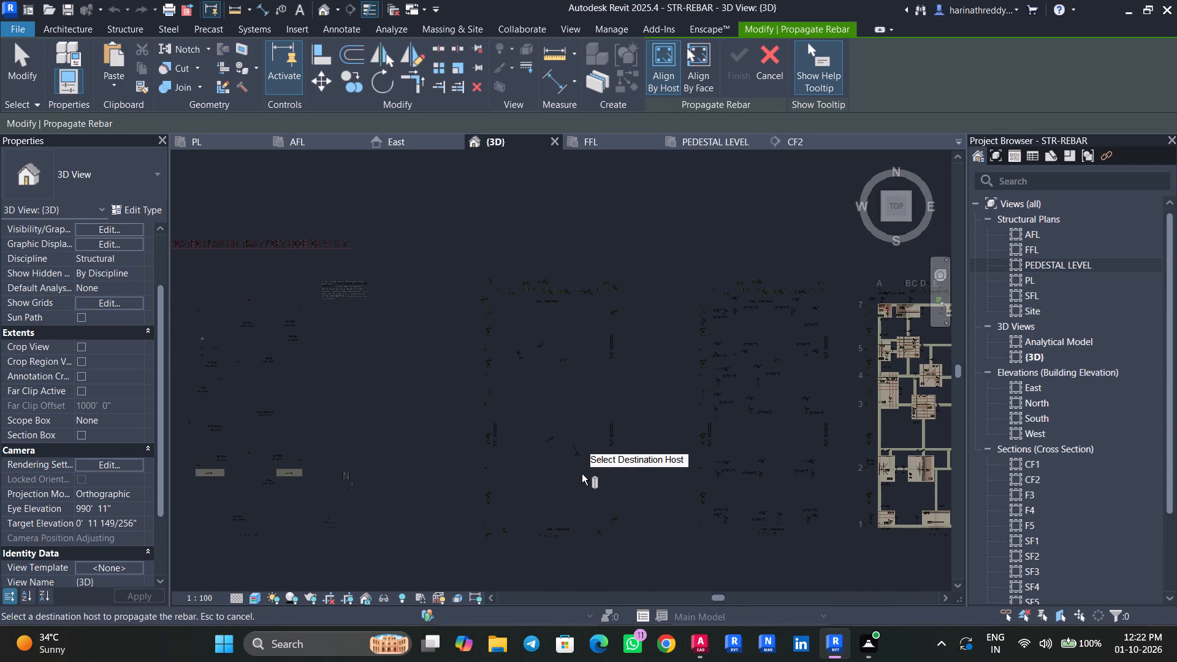
pyautogui.scroll(5, 673, 413)
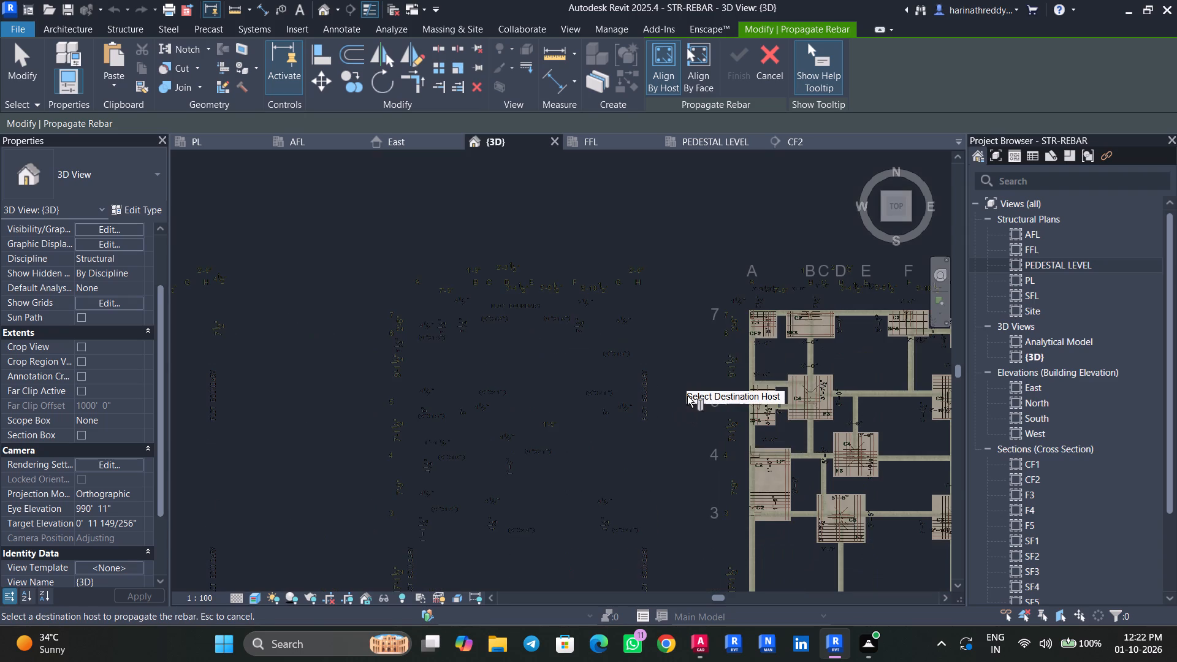
pyautogui.scroll(4, 722, 344)
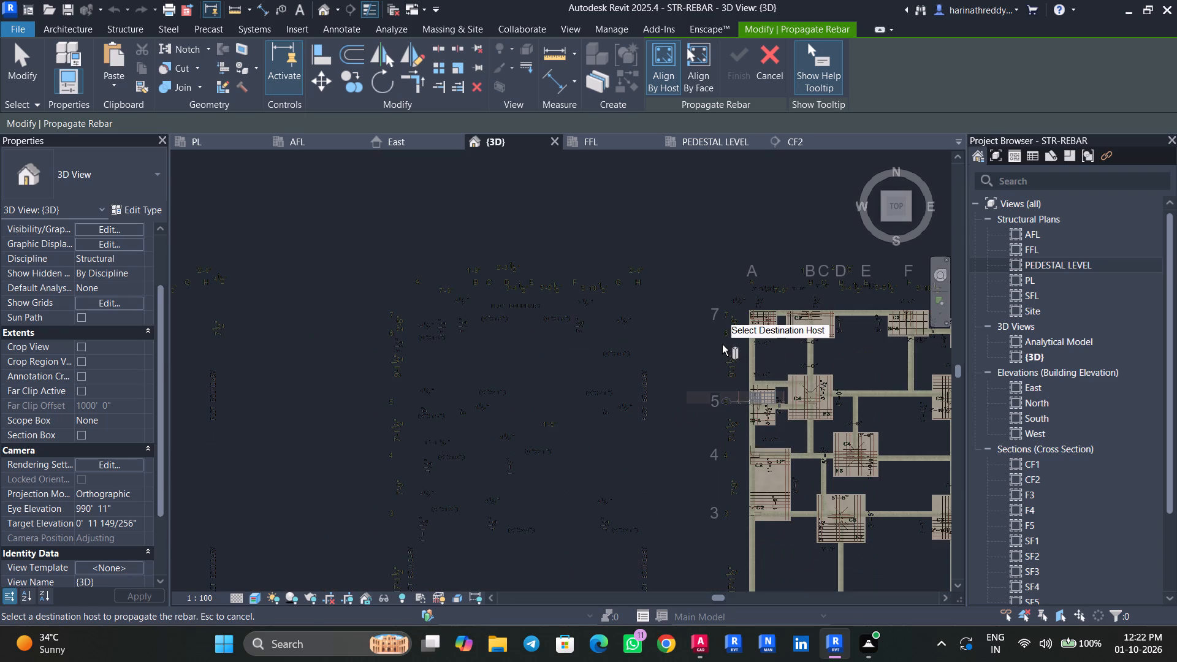
pyautogui.scroll(4, 722, 344)
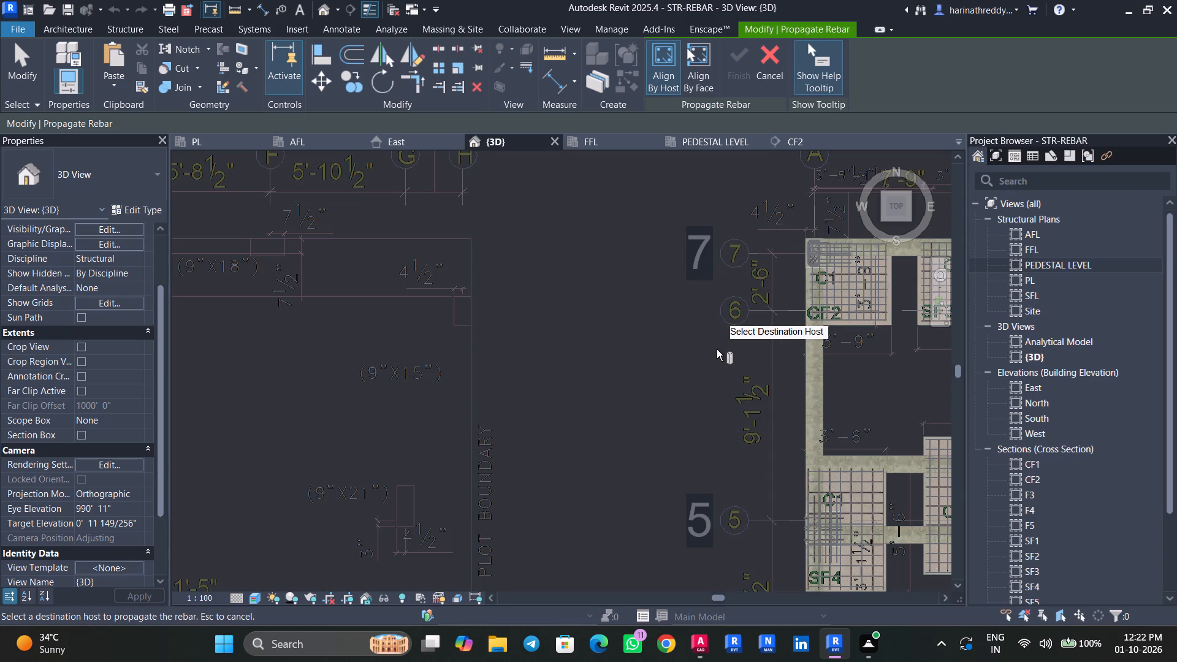
pyautogui.scroll(-5, 663, 361)
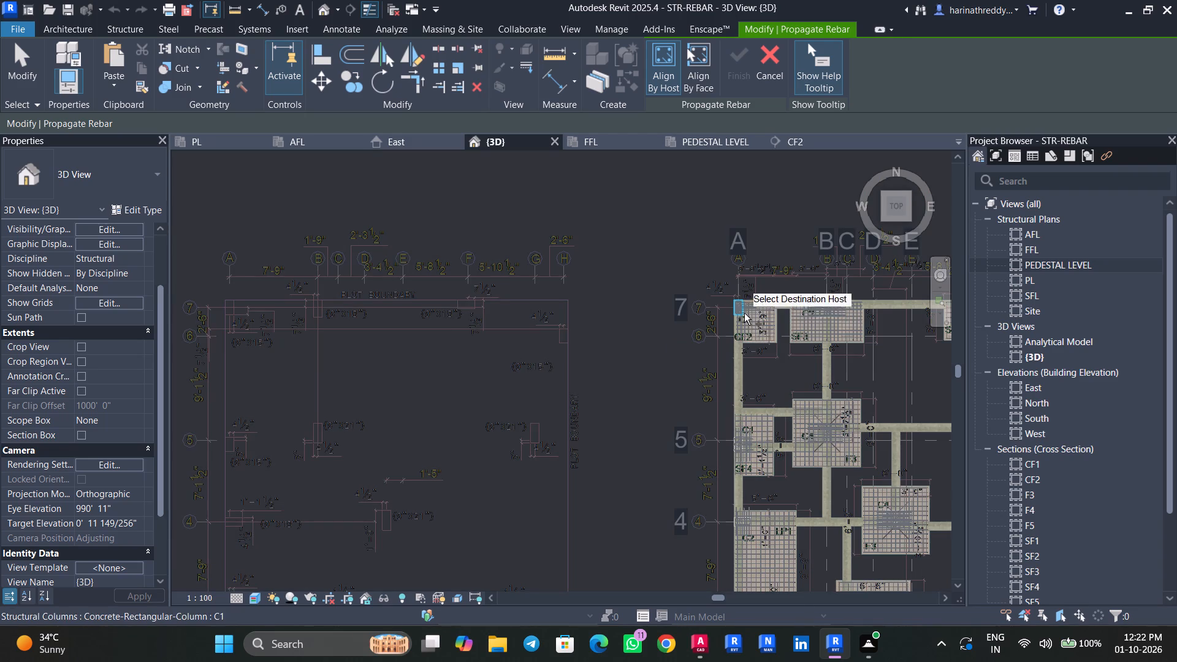
pyautogui.scroll(5, 759, 325)
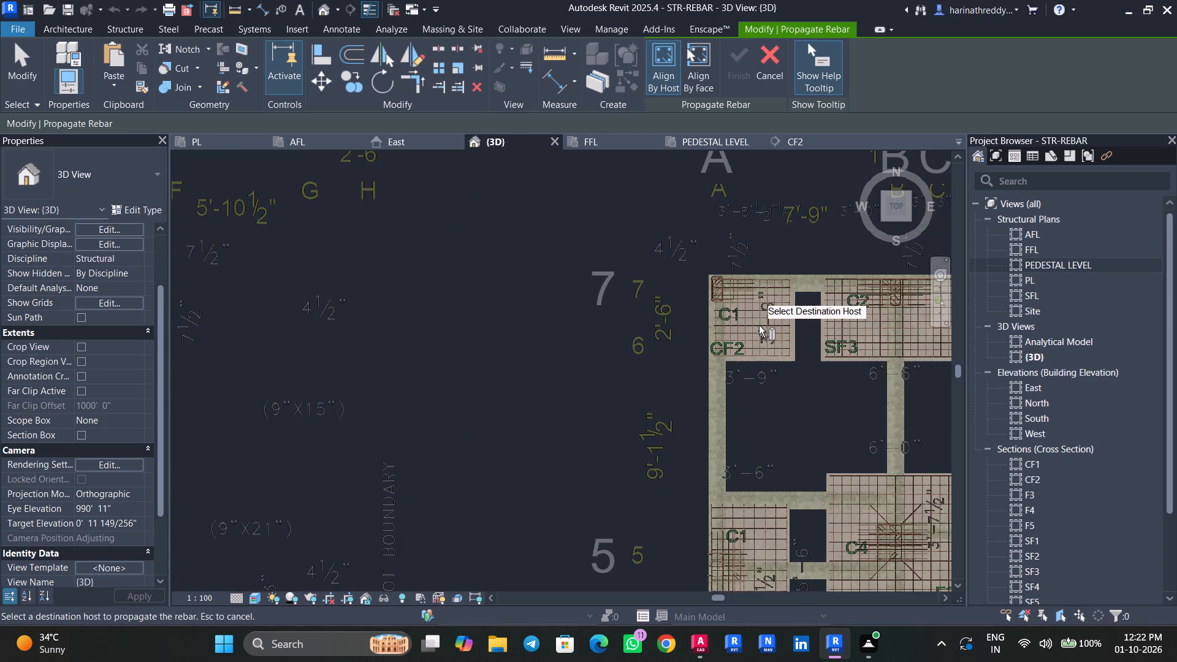
pyautogui.scroll(9, 726, 286)
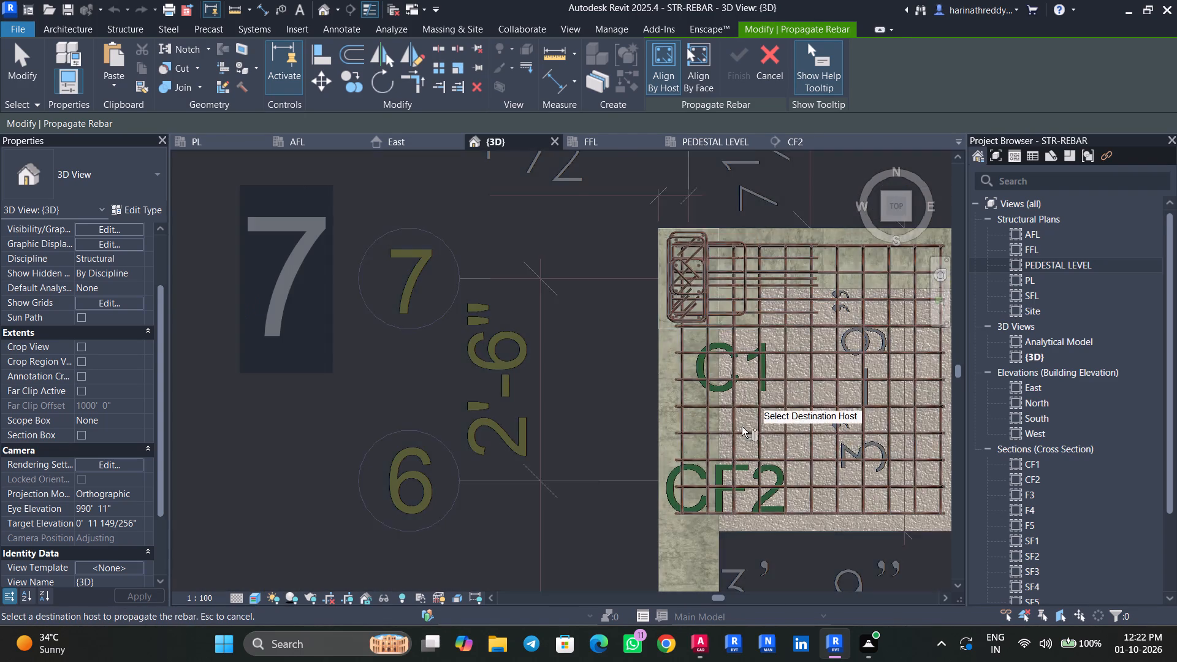
pyautogui.scroll(-15, 728, 424)
pyautogui.moveTo(811, 463); pyautogui.dragTo(548, 457, button='middle')
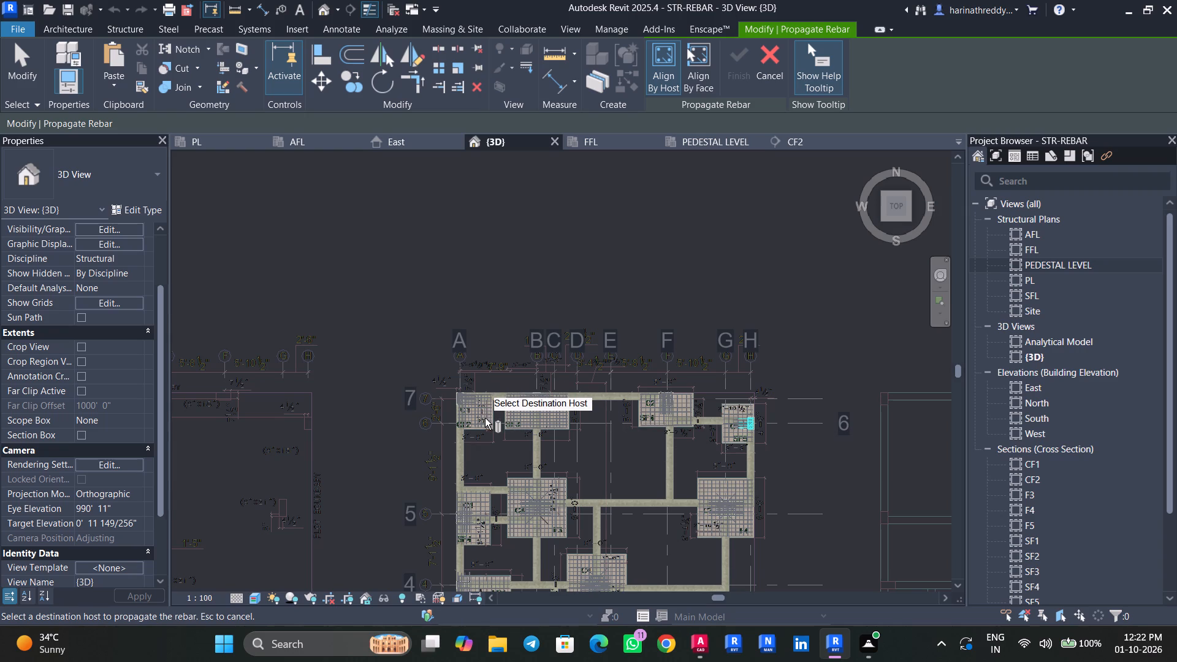
pyautogui.moveTo(510, 457); pyautogui.dragTo(557, 213, button='middle')
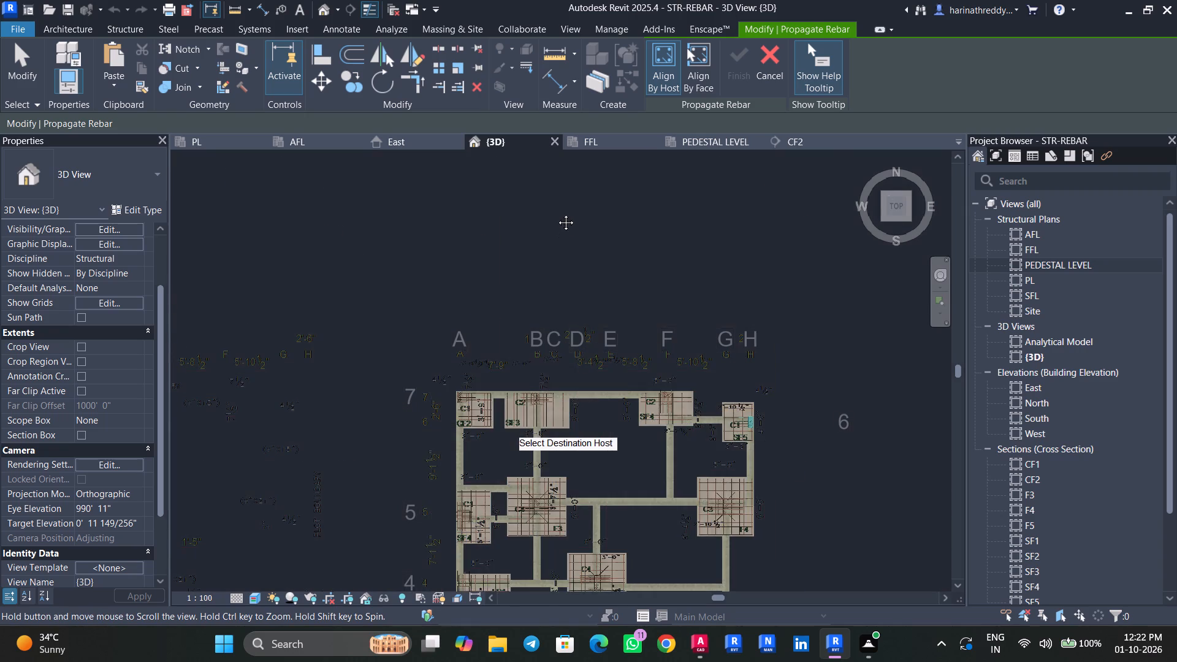
pyautogui.moveTo(536, 508); pyautogui.dragTo(550, 365, button='middle')
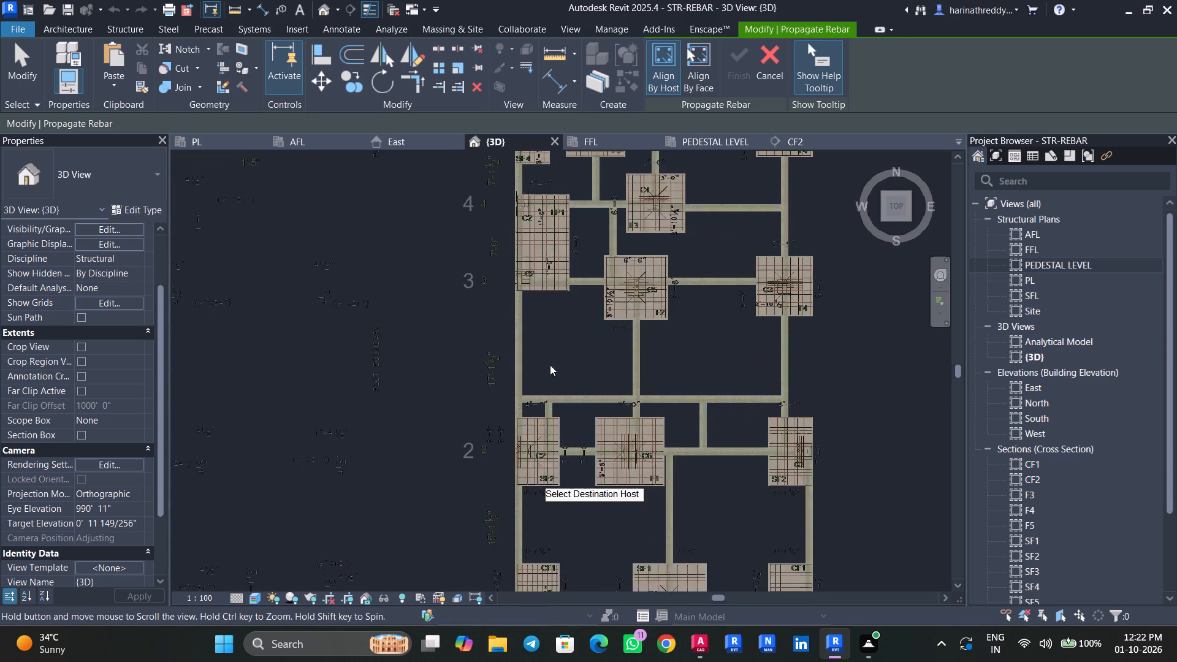
pyautogui.moveTo(531, 516); pyautogui.dragTo(542, 436, button='middle')
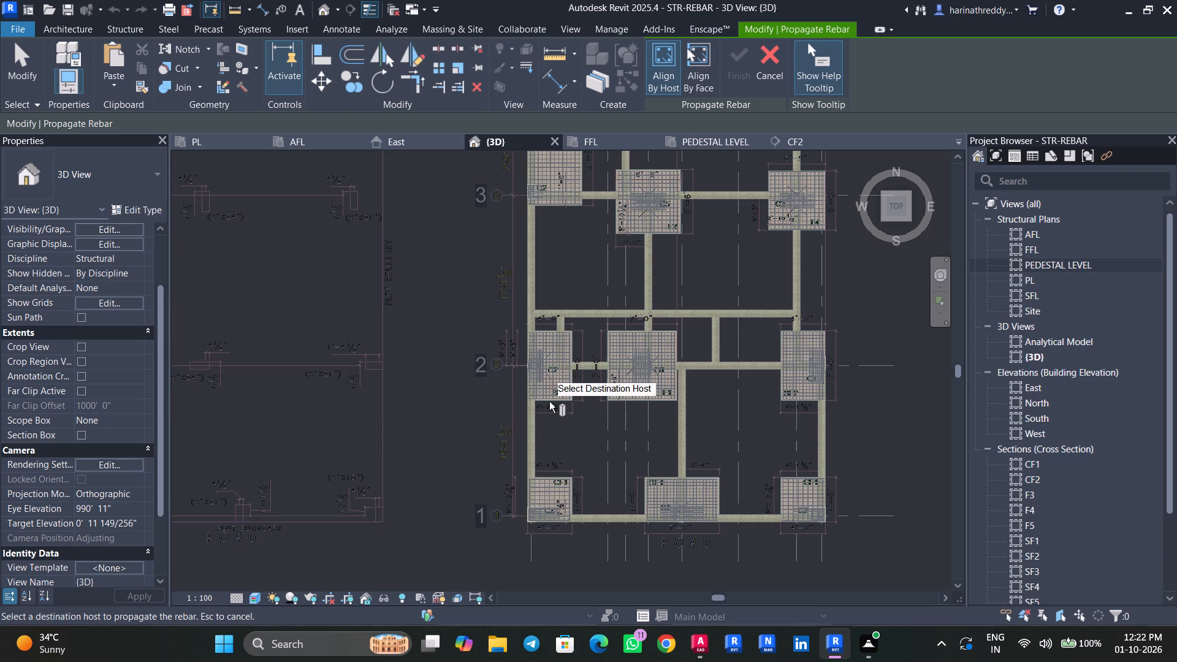
pyautogui.scroll(10, 549, 401)
pyautogui.moveTo(619, 485); pyautogui.dragTo(397, 470, button='middle')
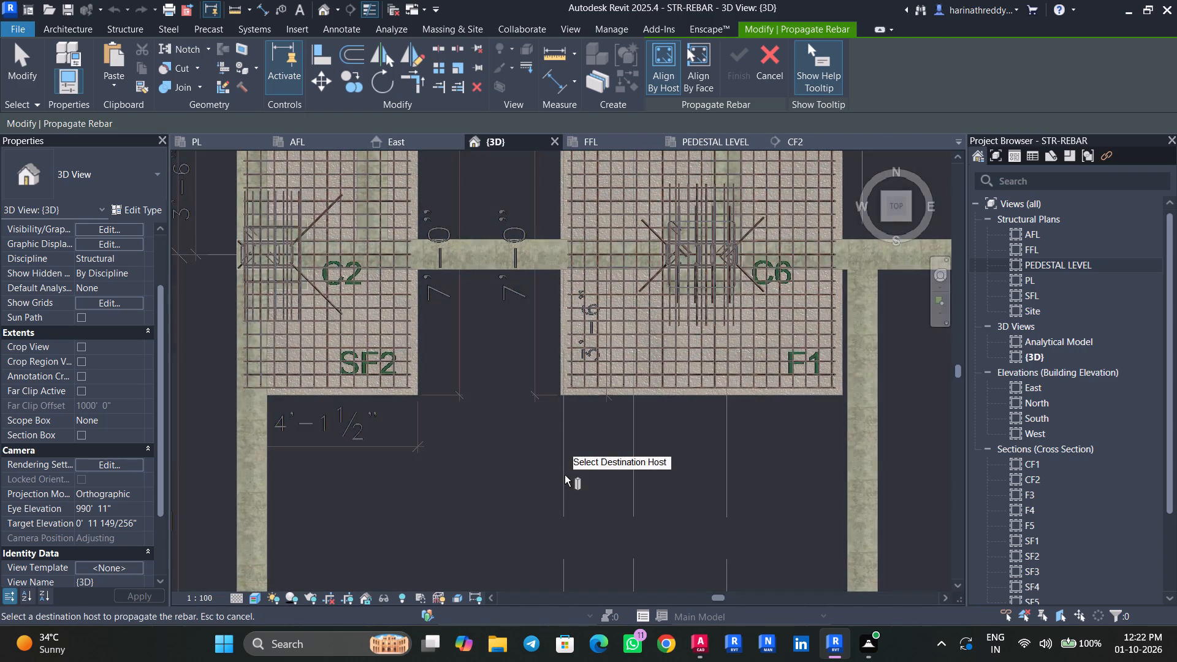
pyautogui.scroll(-5, 565, 475)
pyautogui.moveTo(631, 526); pyautogui.dragTo(512, 351, button='middle')
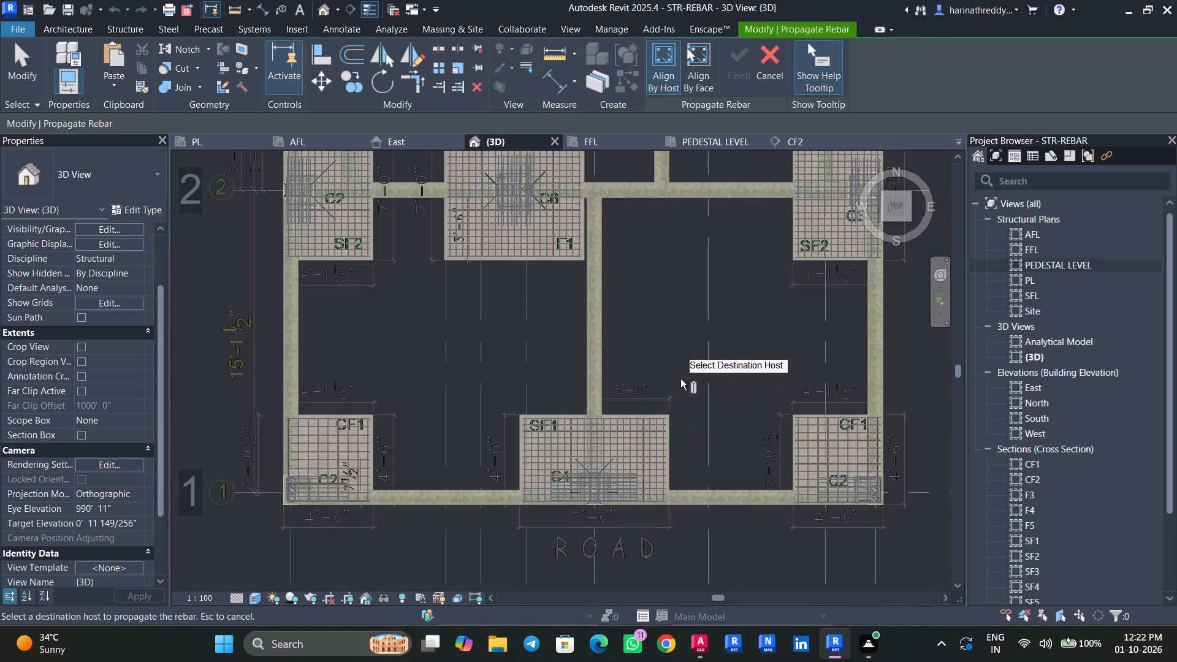
pyautogui.moveTo(680, 379); pyautogui.dragTo(642, 555, button='middle')
pyautogui.moveTo(650, 465); pyautogui.dragTo(658, 614, button='middle')
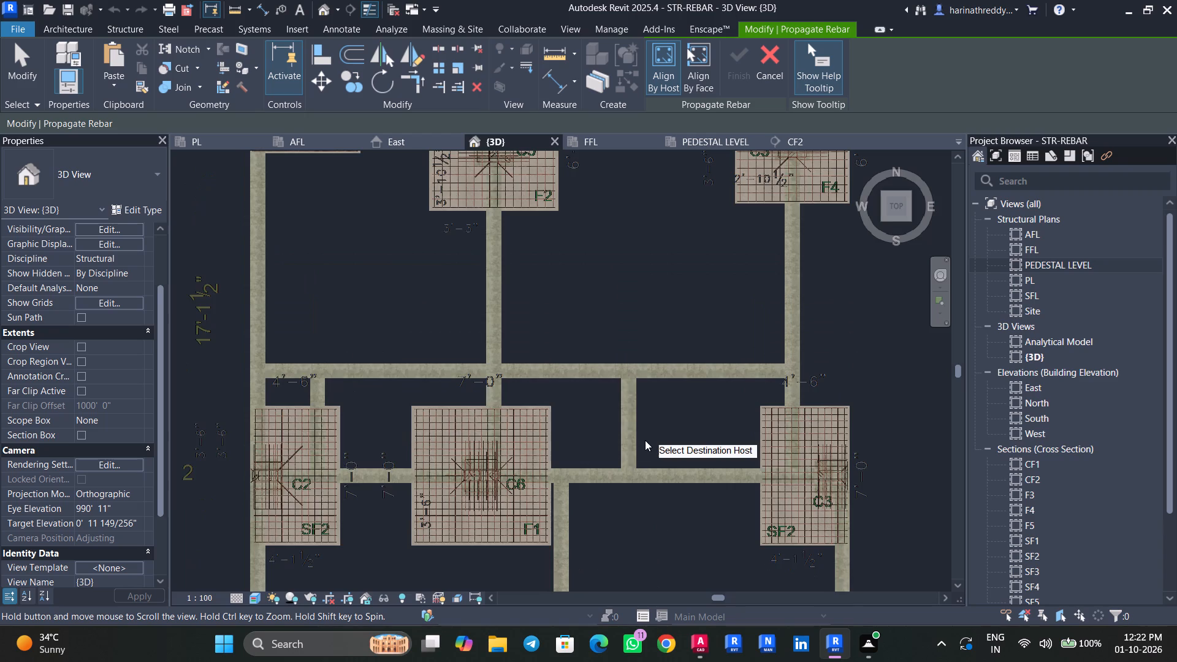
pyautogui.moveTo(645, 438); pyautogui.dragTo(657, 592, button='middle')
pyautogui.moveTo(639, 453); pyautogui.dragTo(673, 620, button='middle')
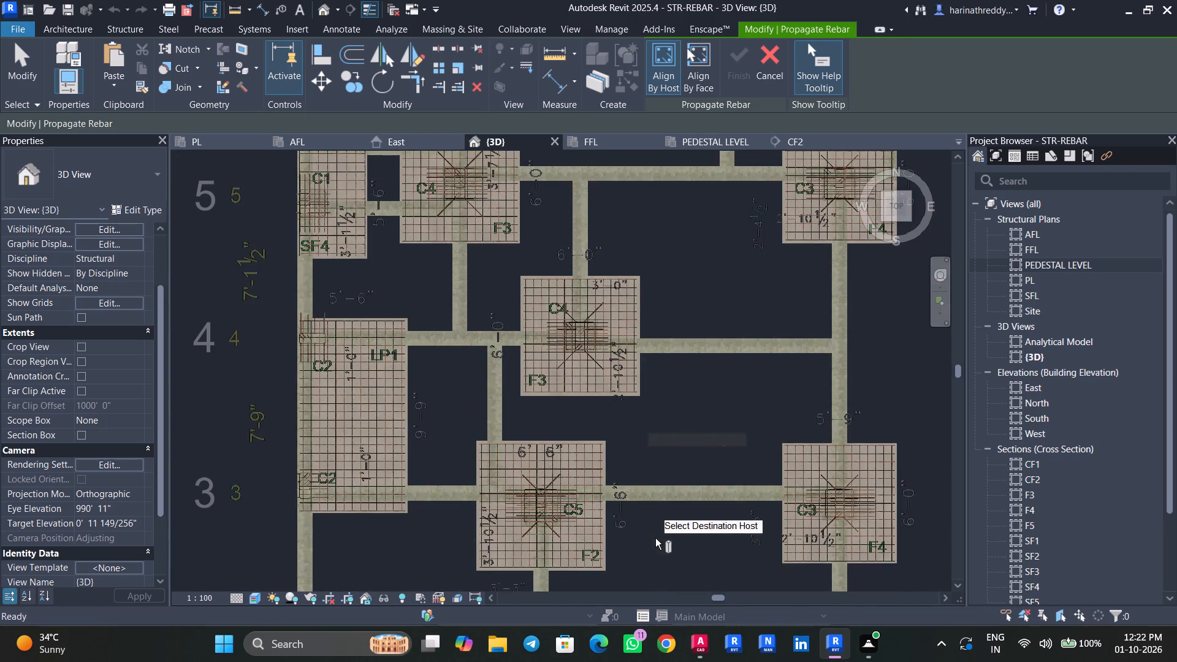
pyautogui.moveTo(680, 458); pyautogui.dragTo(711, 584, button='middle')
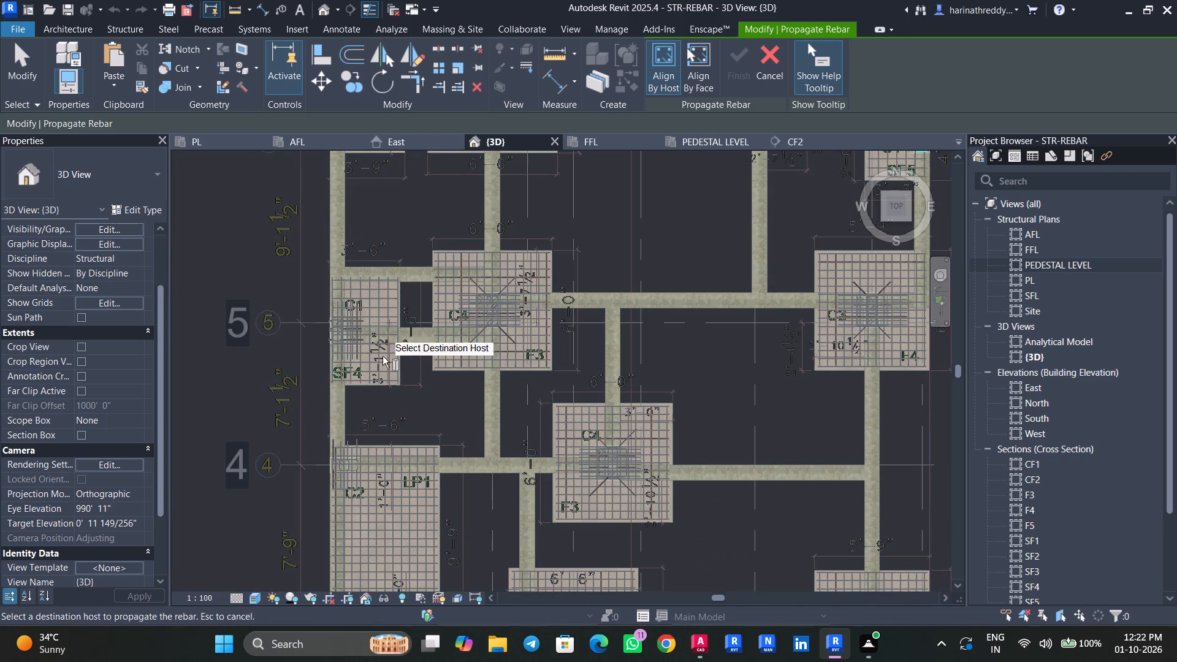
pyautogui.scroll(9, 354, 340)
pyautogui.click(346, 349)
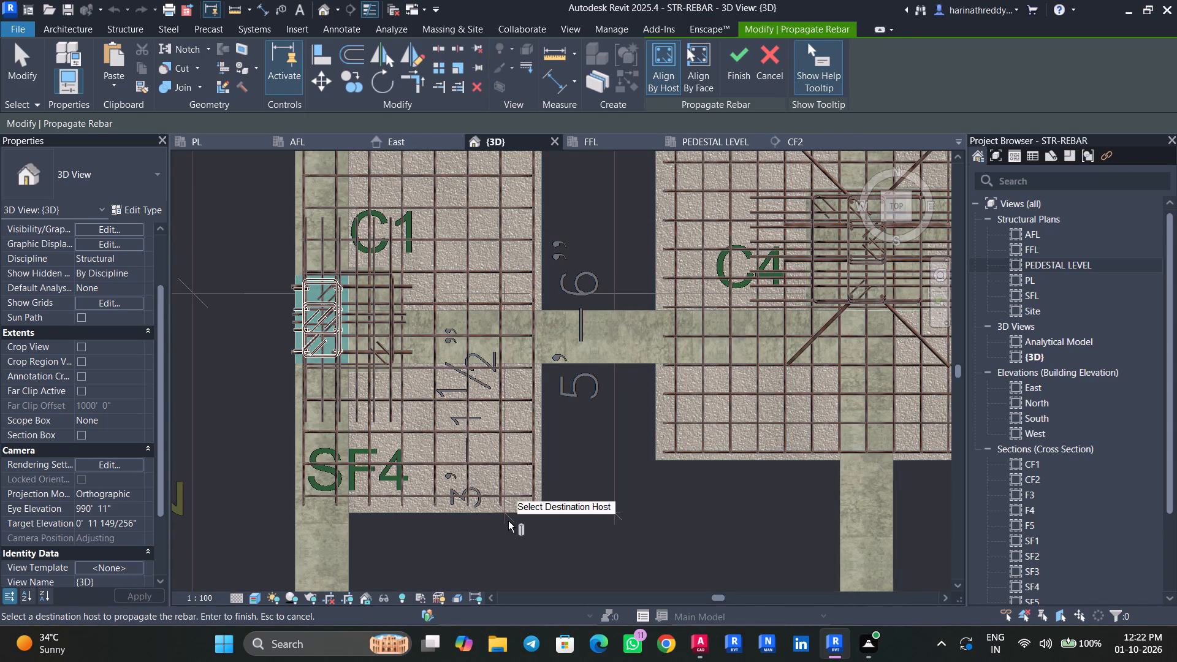
pyautogui.scroll(-7, 574, 538)
pyautogui.moveTo(734, 544); pyautogui.dragTo(502, 540, button='middle')
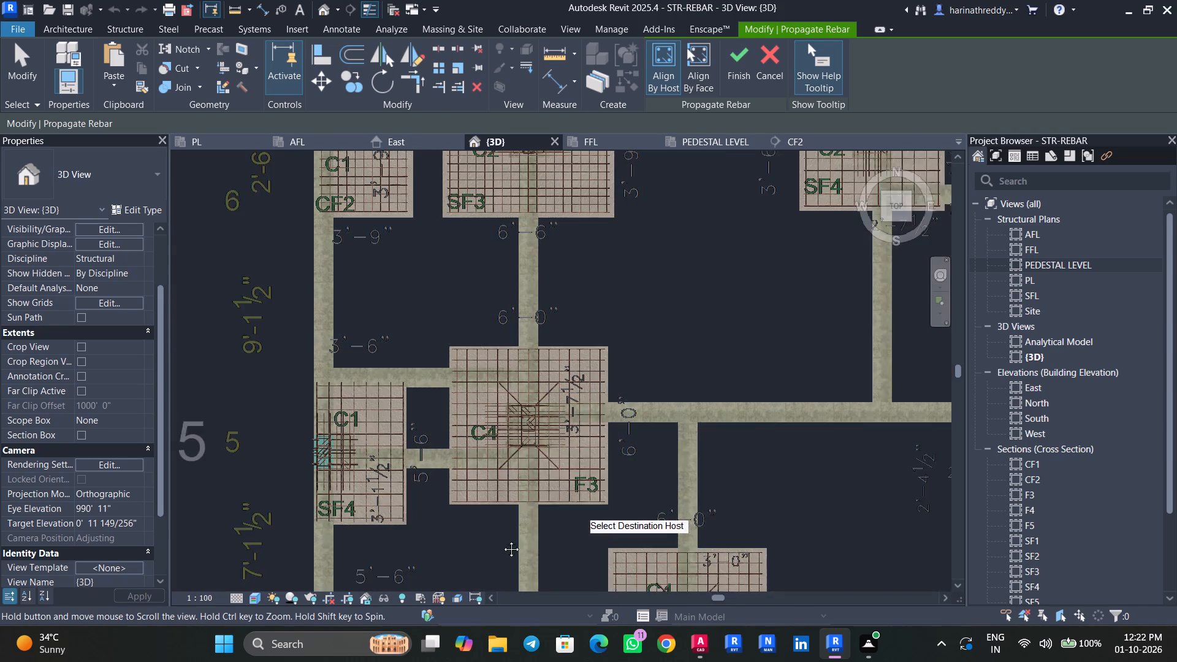
pyautogui.moveTo(502, 540); pyautogui.dragTo(490, 540, button='middle')
pyautogui.moveTo(651, 508); pyautogui.dragTo(535, 586, button='middle')
pyautogui.moveTo(522, 541); pyautogui.dragTo(645, 396, button='middle')
pyautogui.moveTo(650, 492); pyautogui.dragTo(690, 389, button='middle')
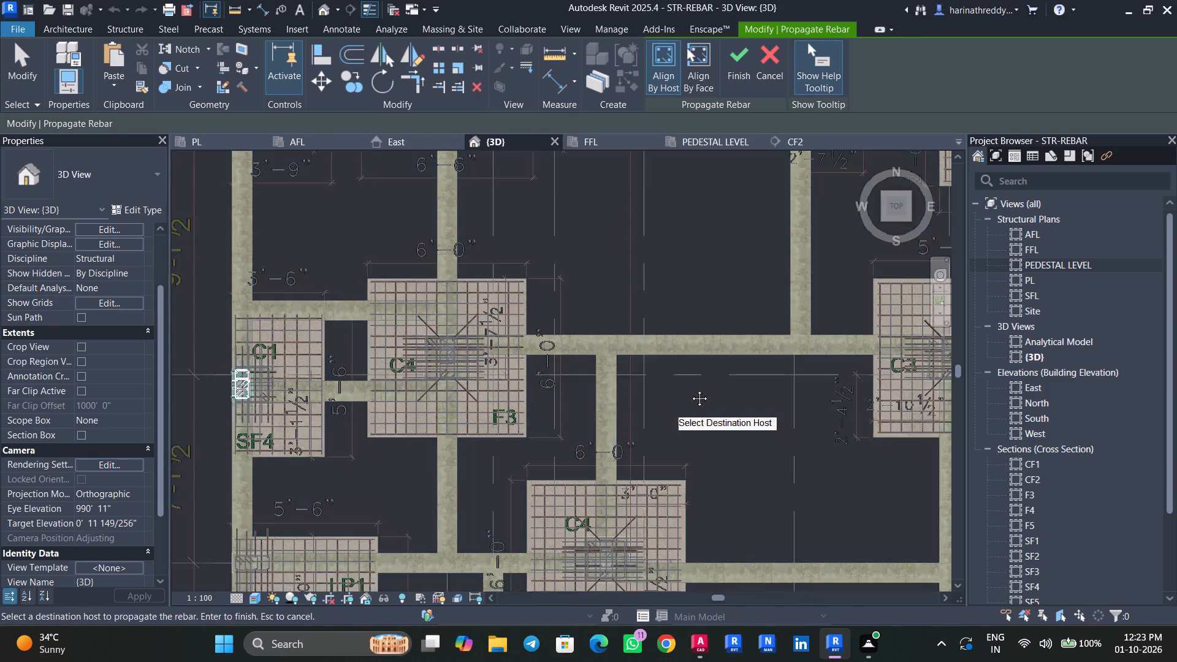
pyautogui.moveTo(690, 389); pyautogui.dragTo(722, 332, button='middle')
pyautogui.moveTo(704, 523); pyautogui.dragTo(750, 387, button='middle')
pyautogui.moveTo(747, 525); pyautogui.dragTo(781, 342, button='middle')
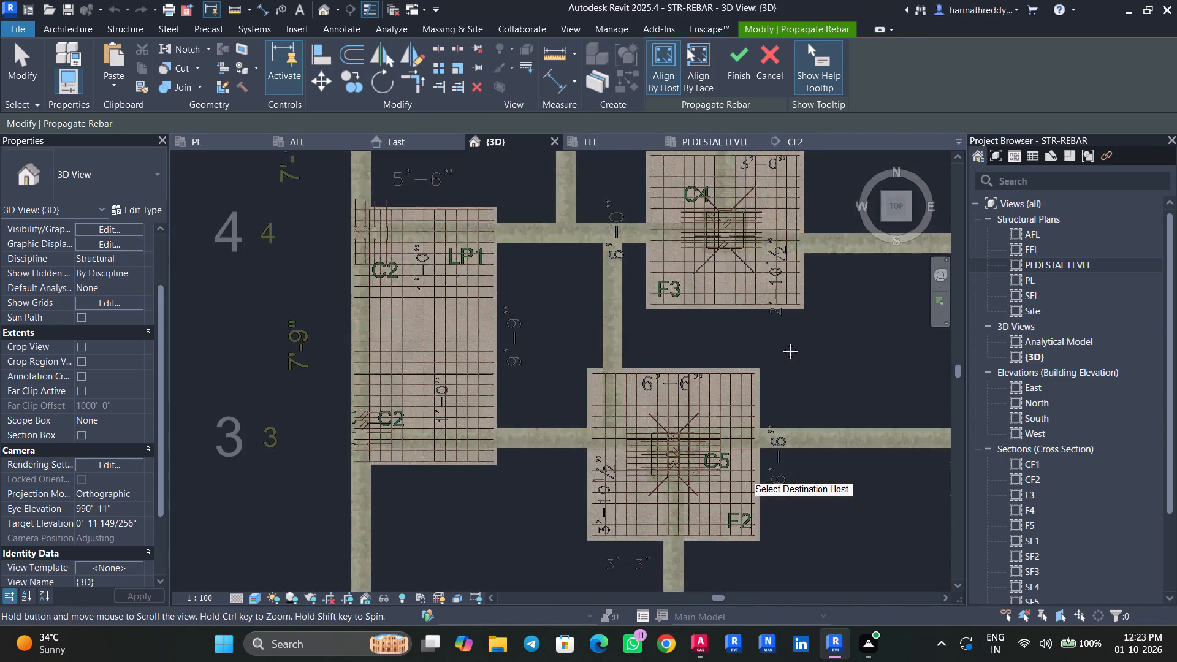
pyautogui.moveTo(781, 342); pyautogui.dragTo(782, 341, button='middle')
pyautogui.moveTo(763, 482); pyautogui.dragTo(696, 248, button='middle')
pyautogui.moveTo(718, 325); pyautogui.dragTo(671, 123, button='middle')
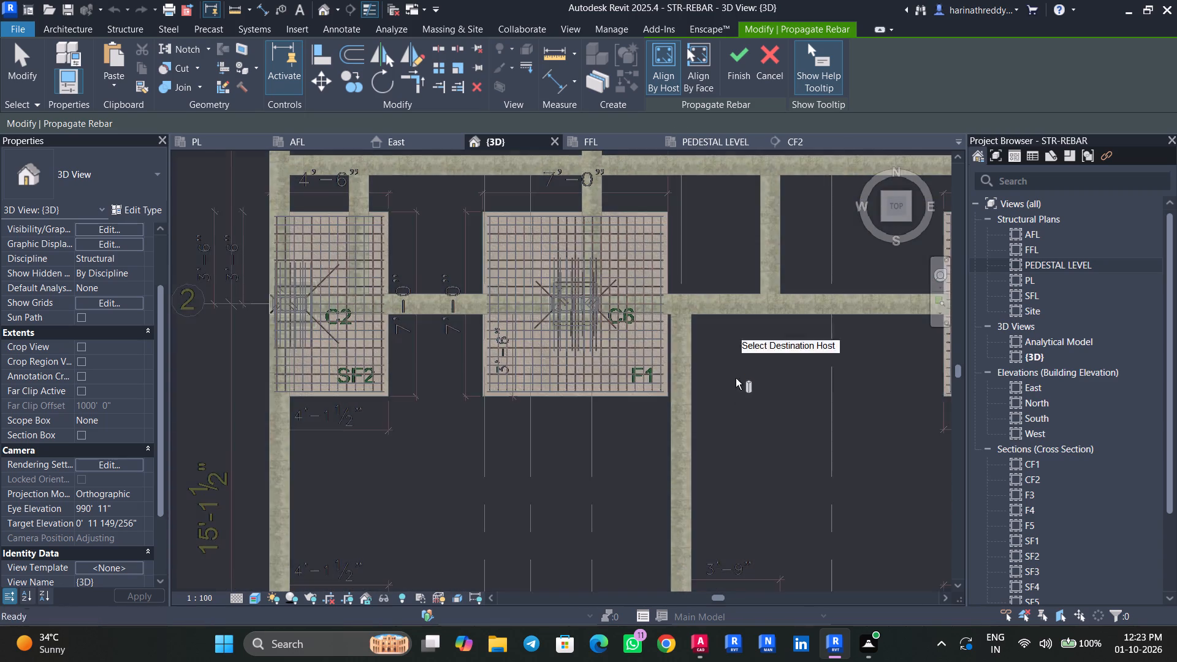
pyautogui.moveTo(736, 392); pyautogui.dragTo(706, 254, button='middle')
pyautogui.moveTo(703, 392); pyautogui.dragTo(520, 425, button='middle')
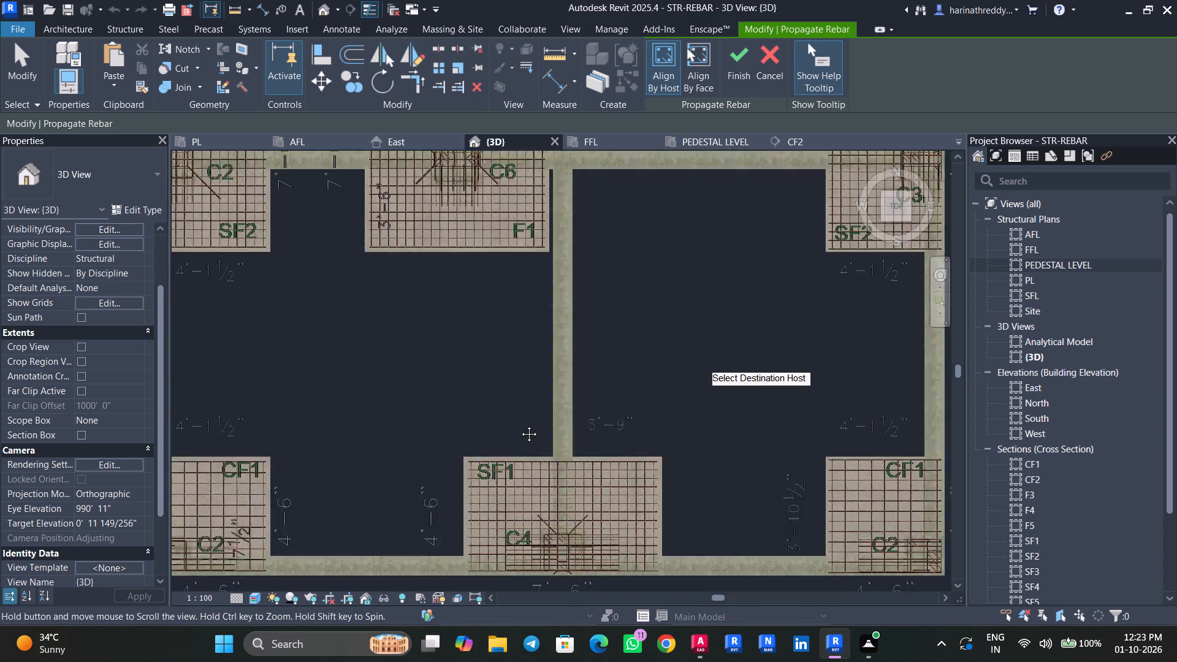
pyautogui.moveTo(520, 425); pyautogui.dragTo(520, 425, button='middle')
pyautogui.click(725, 74)
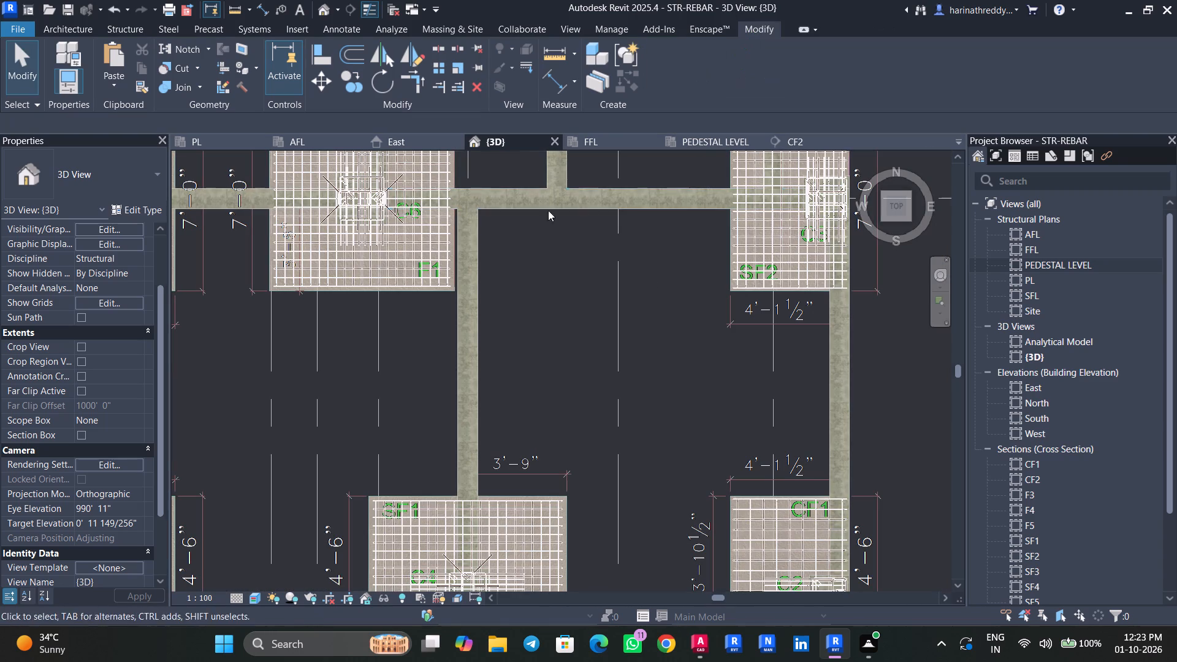
# Examine the reinforced footings and columns of the whole building from above and from its side in the 3D view.
pyautogui.scroll(1, 528, 313)
pyautogui.scroll(-4, 528, 313)
pyautogui.scroll(2, 528, 313)
pyautogui.scroll(-6, 530, 313)
pyautogui.keyDown('shift'); pyautogui.moveTo(581, 522); pyautogui.dragTo(582, 522, button='middle'); pyautogui.keyUp('shift')
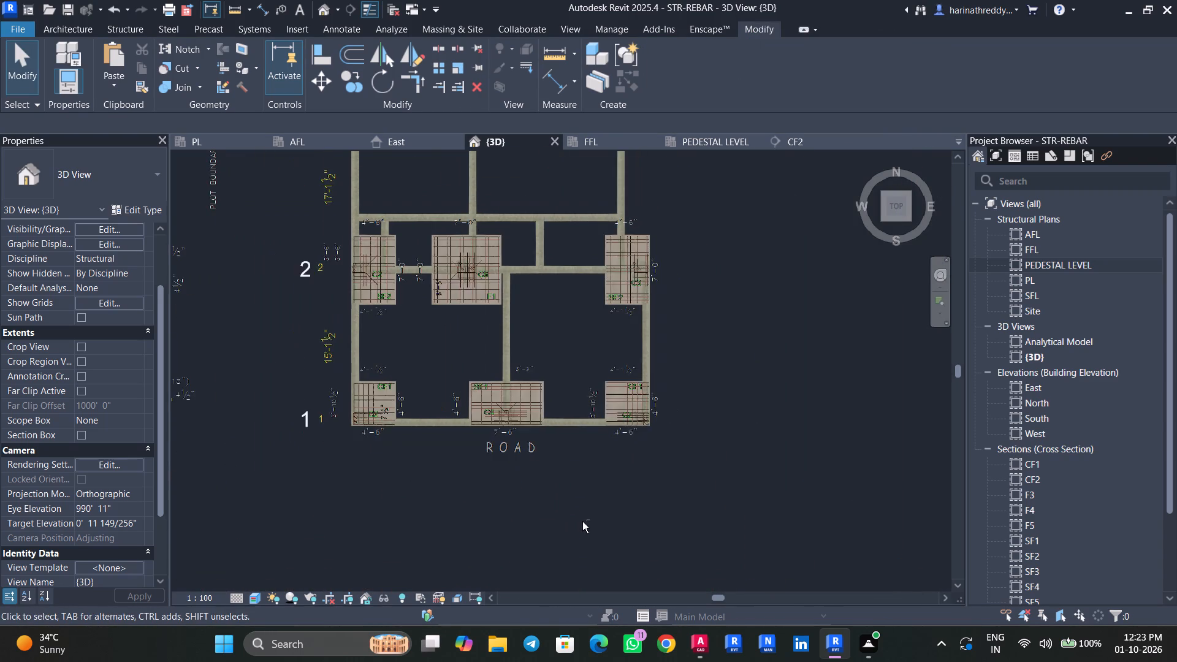
pyautogui.keyDown('shift'); pyautogui.moveTo(582, 522); pyautogui.dragTo(690, 435, button='middle'); pyautogui.keyUp('shift')
pyautogui.scroll(-18, 686, 437)
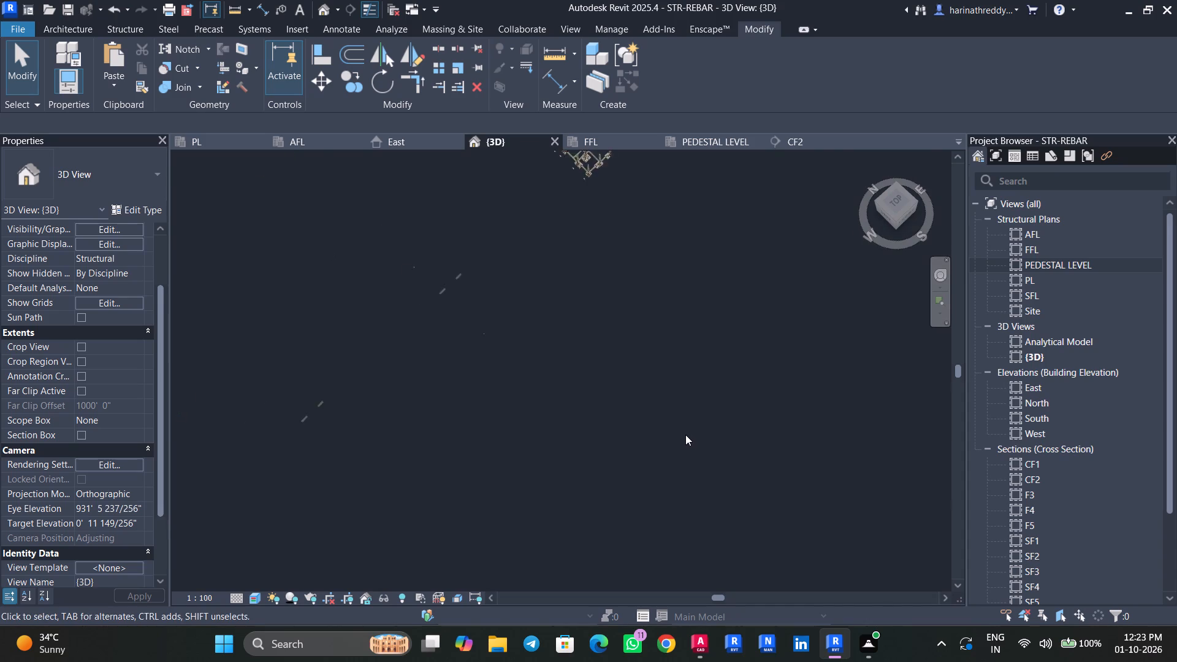
pyautogui.scroll(1, 685, 430)
pyautogui.scroll(-1, 685, 430)
pyautogui.scroll(9, 619, 226)
pyautogui.moveTo(629, 282); pyautogui.dragTo(595, 536, button='middle')
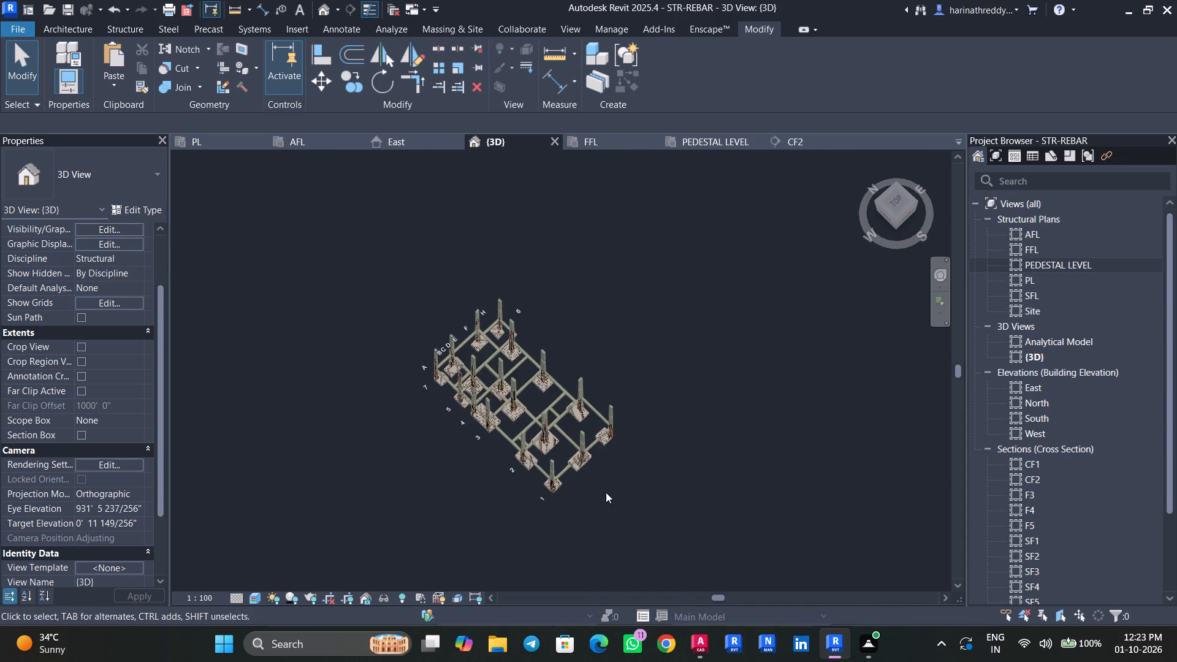
pyautogui.keyDown('shift'); pyautogui.moveTo(606, 492); pyautogui.dragTo(630, 462, button='middle'); pyautogui.keyUp('shift')
pyautogui.scroll(1, 549, 370)
pyautogui.moveTo(549, 370); pyautogui.dragTo(763, 485, button='middle')
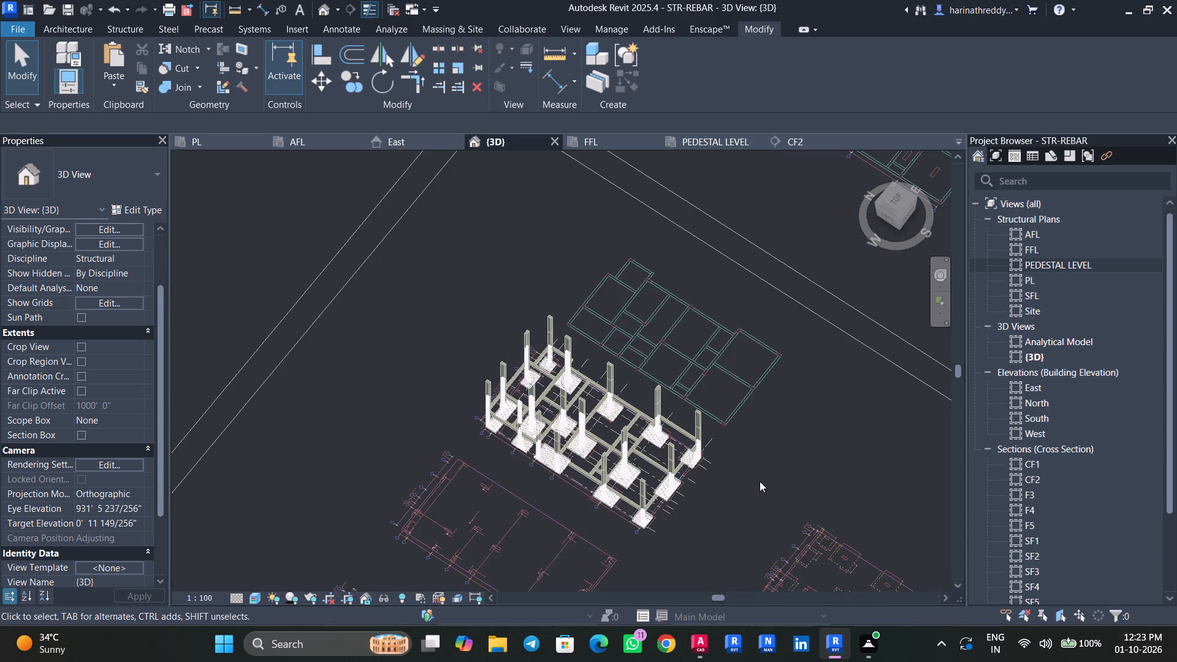
pyautogui.scroll(2, 725, 455)
pyautogui.scroll(-1, 726, 456)
pyautogui.scroll(11, 726, 456)
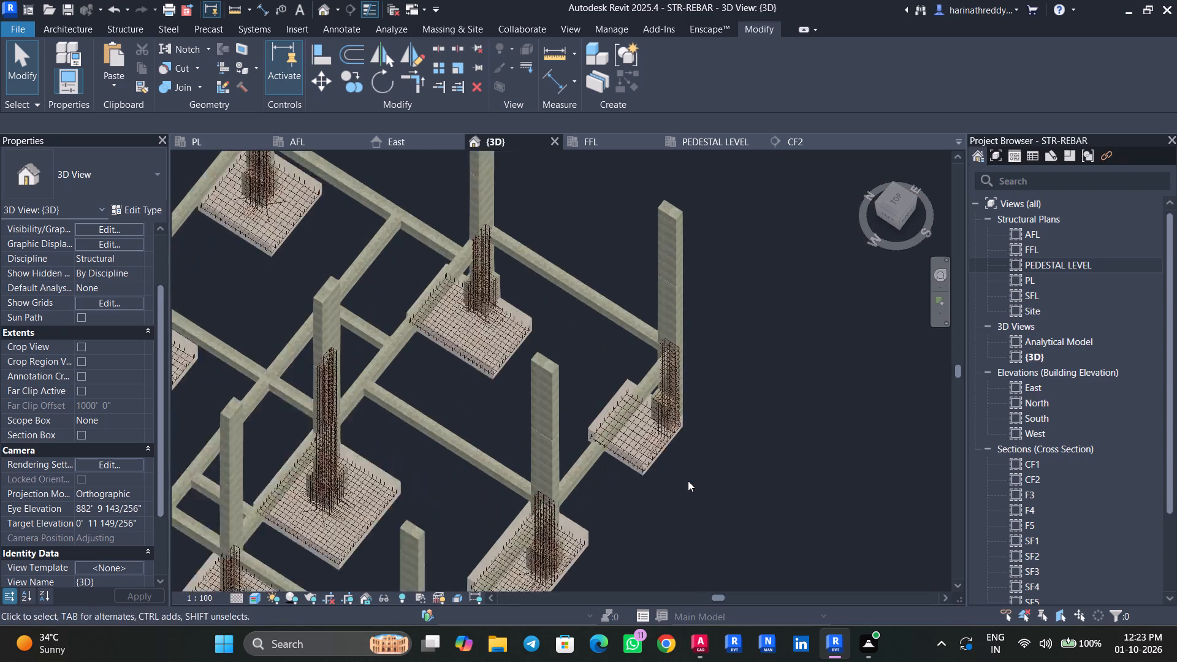
pyautogui.press('Escape')
pyautogui.press('Escape')
pyautogui.press('Escape')
pyautogui.scroll(-4, 668, 512)
pyautogui.keyDown('shift'); pyautogui.moveTo(663, 521); pyautogui.dragTo(681, 492, button='middle'); pyautogui.keyUp('shift')
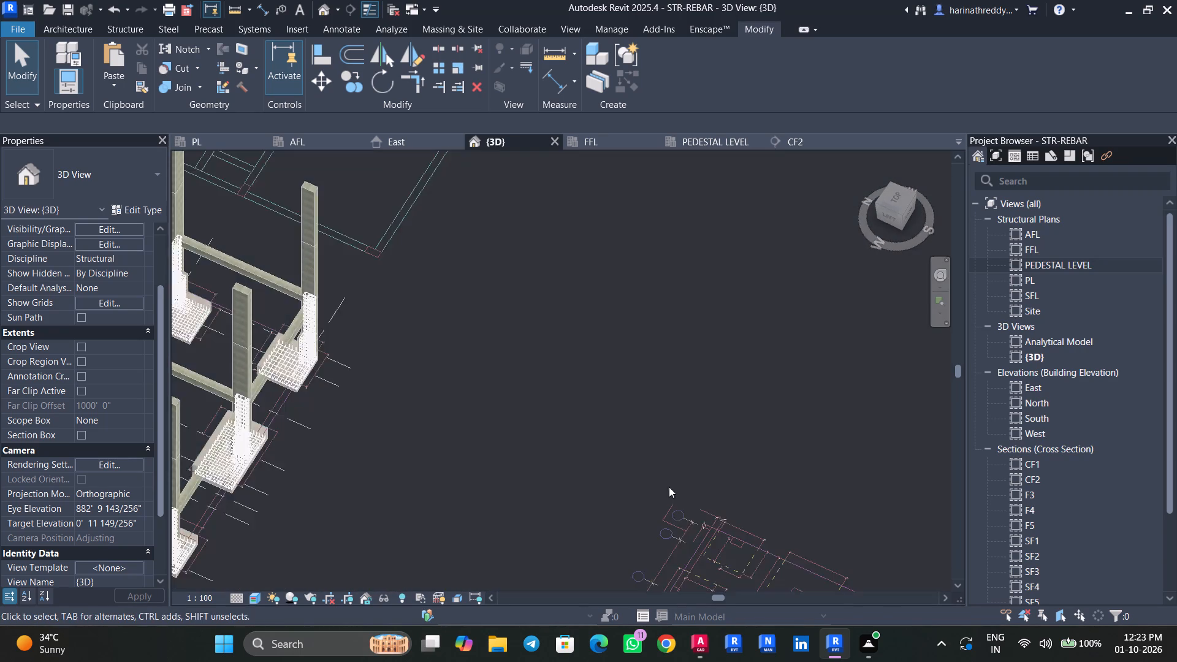
pyautogui.scroll(-13, 666, 481)
pyautogui.keyDown('shift'); pyautogui.moveTo(526, 512); pyautogui.dragTo(568, 436, button='middle'); pyautogui.keyUp('shift')
pyautogui.moveTo(509, 492); pyautogui.dragTo(808, 469, button='middle')
pyautogui.scroll(5, 718, 500)
pyautogui.keyDown('shift'); pyautogui.scroll(1, 700, 531); pyautogui.keyUp('shift')
pyautogui.keyDown('shift'); pyautogui.moveTo(698, 530); pyautogui.dragTo(678, 489, button='middle'); pyautogui.keyUp('shift')
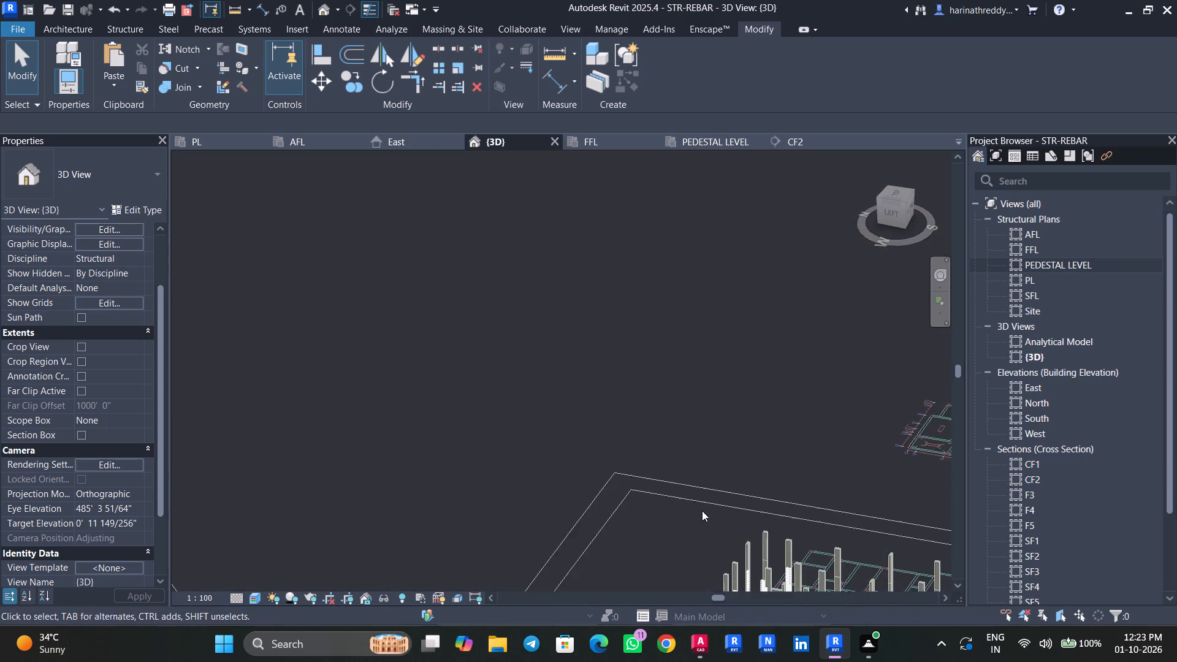
pyautogui.moveTo(699, 507); pyautogui.dragTo(615, 392, button='middle')
pyautogui.scroll(5, 800, 580)
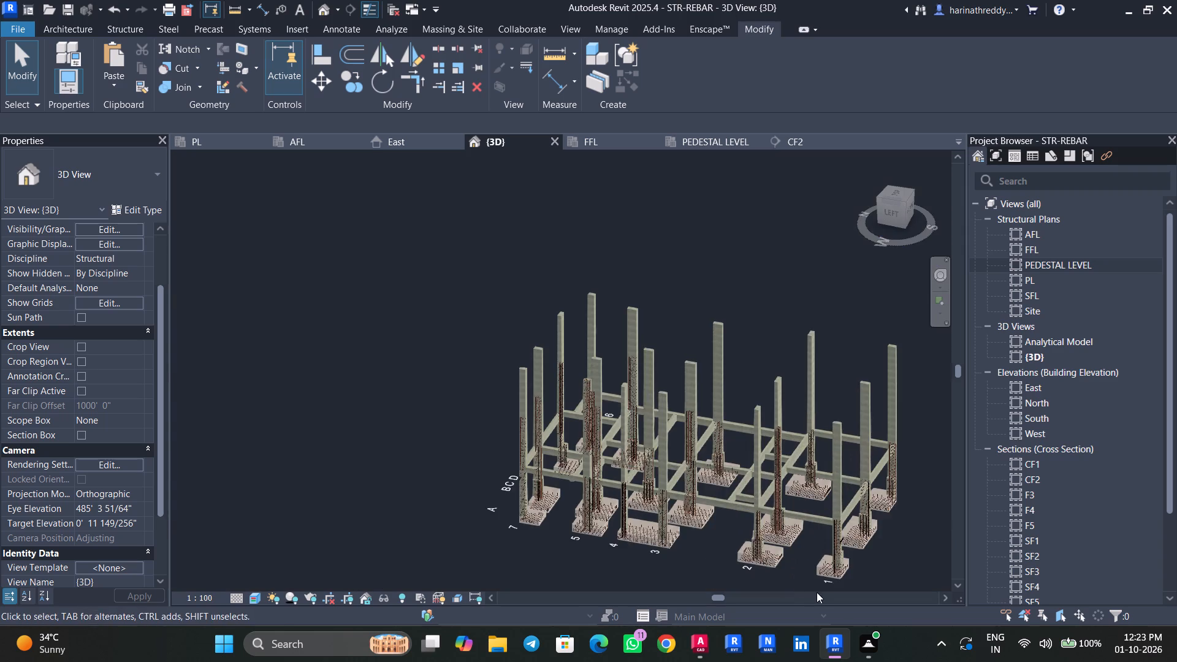
pyautogui.scroll(8, 817, 592)
pyautogui.moveTo(800, 580); pyautogui.dragTo(649, 617, button='middle')
# Check the column types along grids 1 and 2, including the columns at E-1, H-1 and H-2.
pyautogui.click(703, 476)
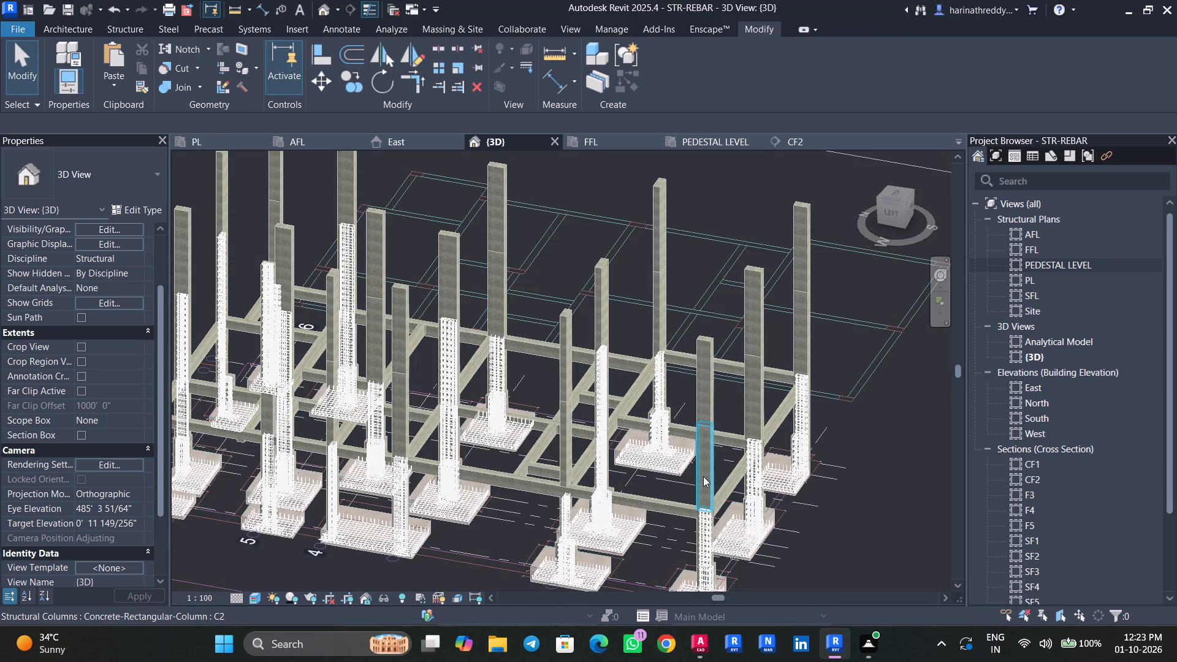
pyautogui.press('Escape')
pyautogui.click(757, 412)
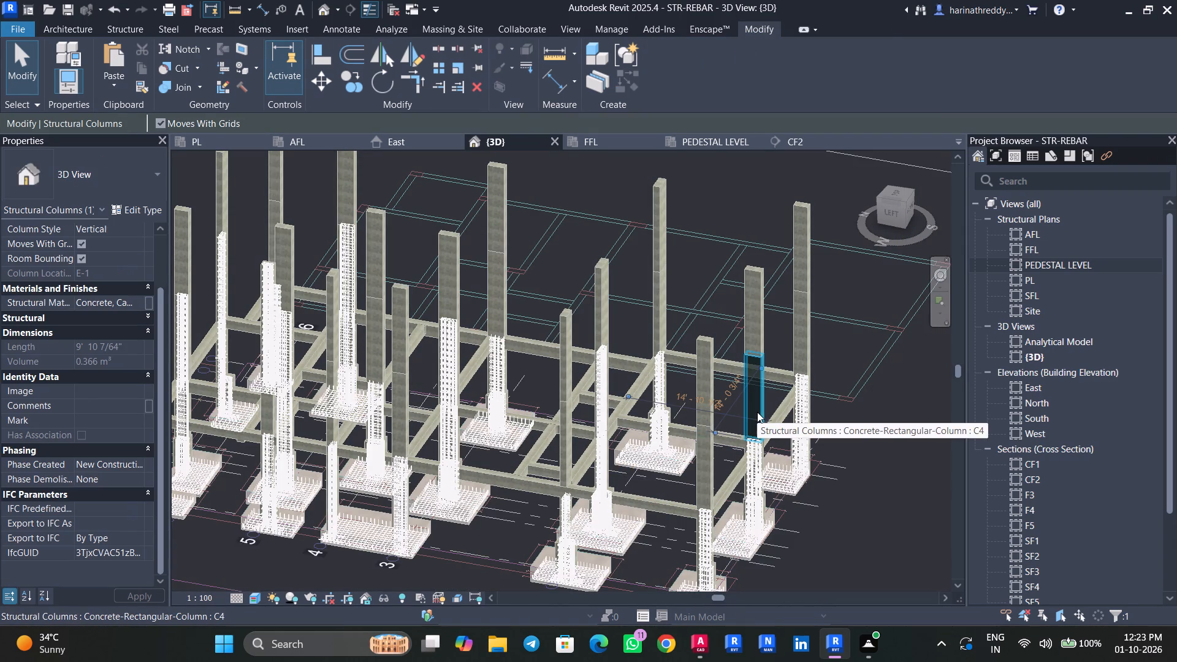
pyautogui.press('Escape')
pyautogui.click(808, 349)
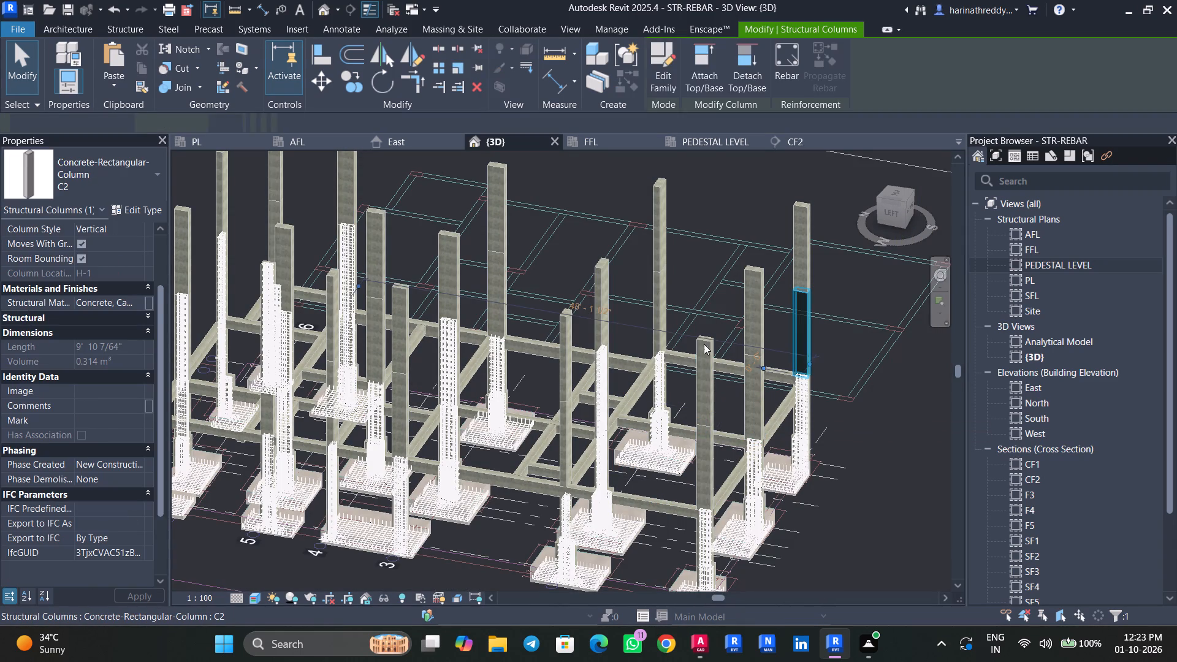
pyautogui.press('Escape')
pyautogui.click(659, 322)
pyautogui.press('Escape')
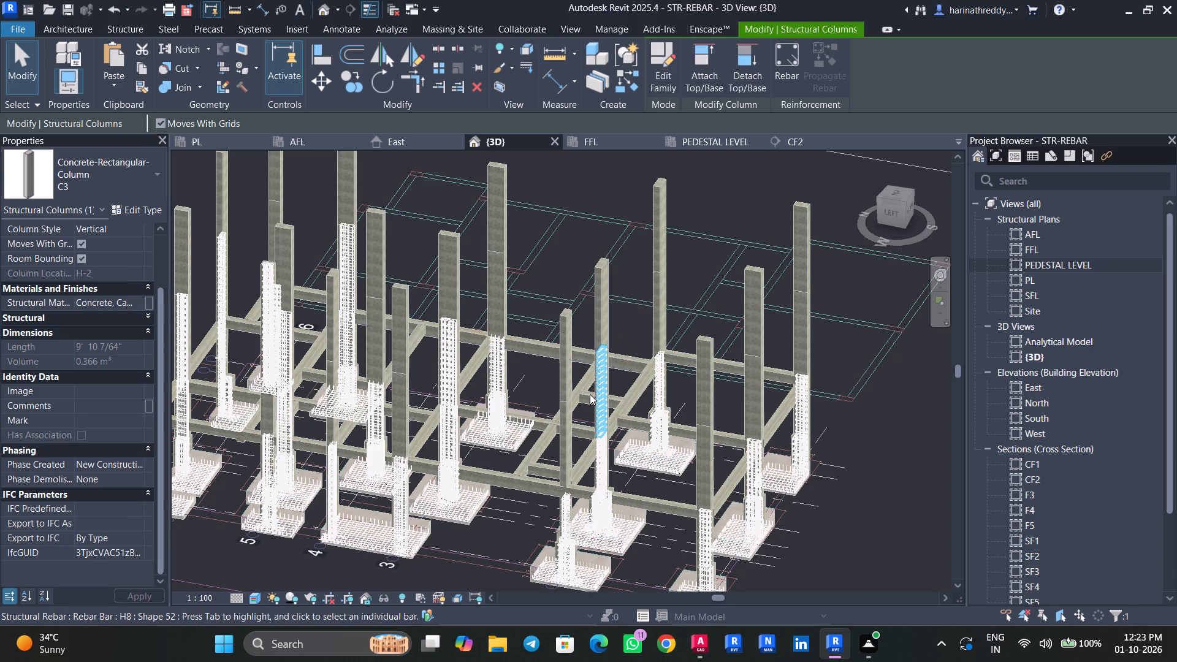
pyautogui.scroll(9, 600, 351)
pyautogui.click(585, 362)
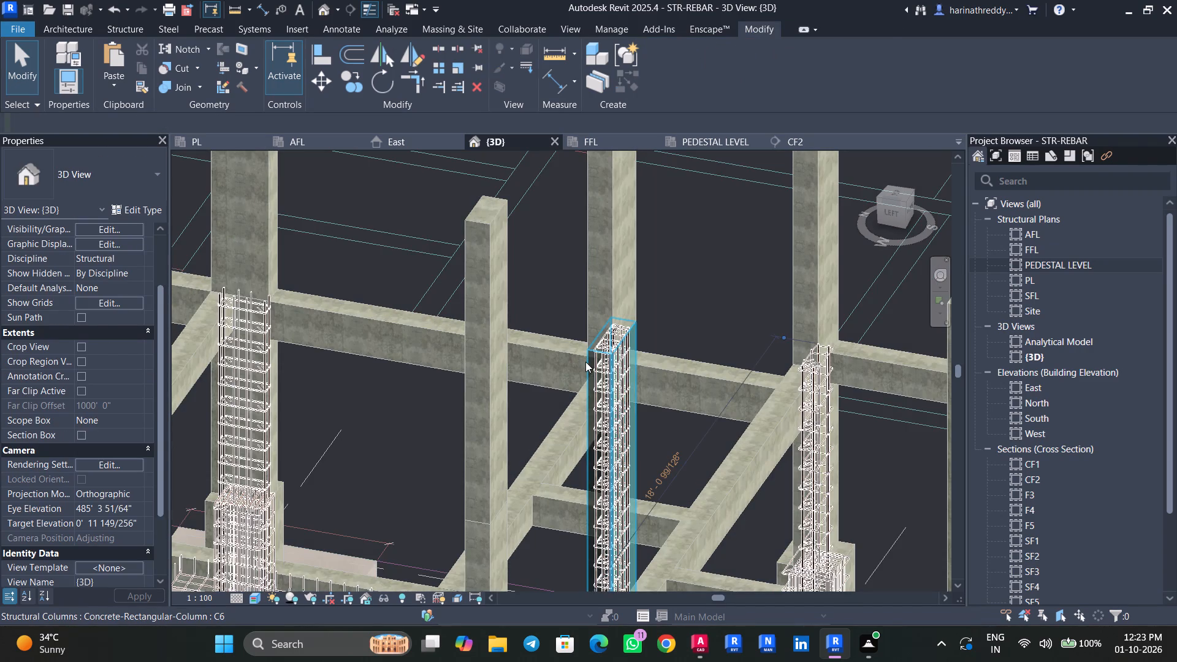
pyautogui.scroll(-4, 585, 362)
pyautogui.press('Escape')
pyautogui.press('Escape')
# Extend a vertical corner bar of the C6 column on grid 2 downward past the column joint to lap with the lower bars.
pyautogui.moveTo(531, 486); pyautogui.dragTo(531, 397, button='middle')
pyautogui.scroll(-1, 624, 397)
pyautogui.scroll(10, 624, 397)
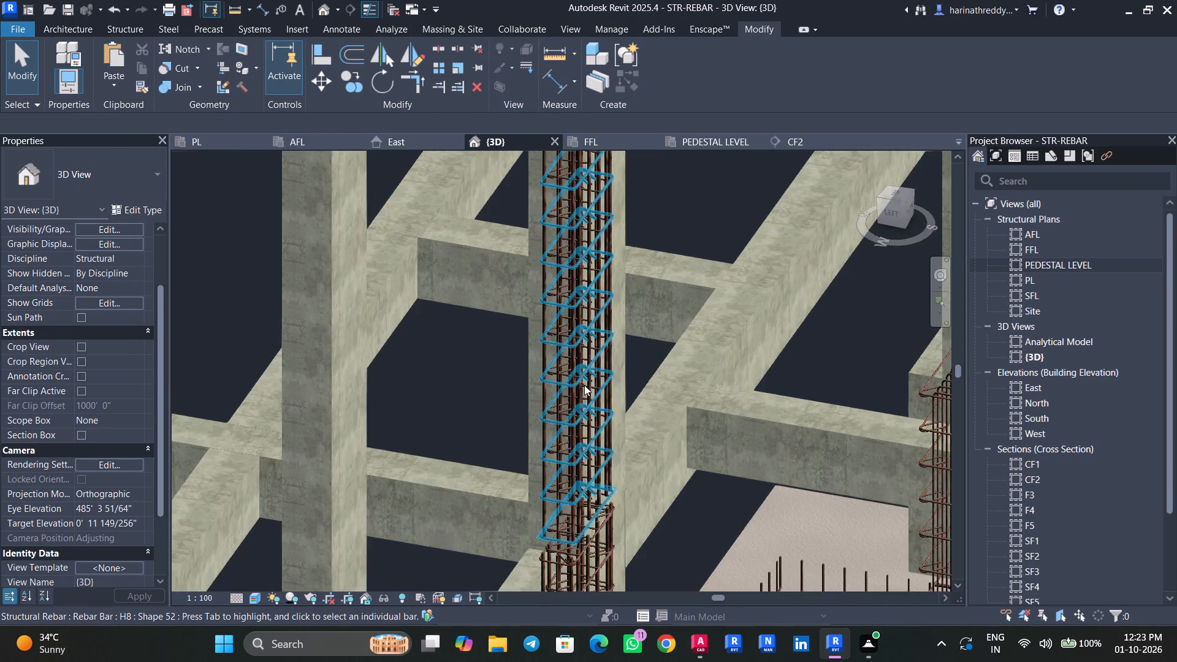
pyautogui.scroll(1, 549, 493)
pyautogui.moveTo(549, 493); pyautogui.dragTo(541, 438, button='middle')
pyautogui.click(552, 480)
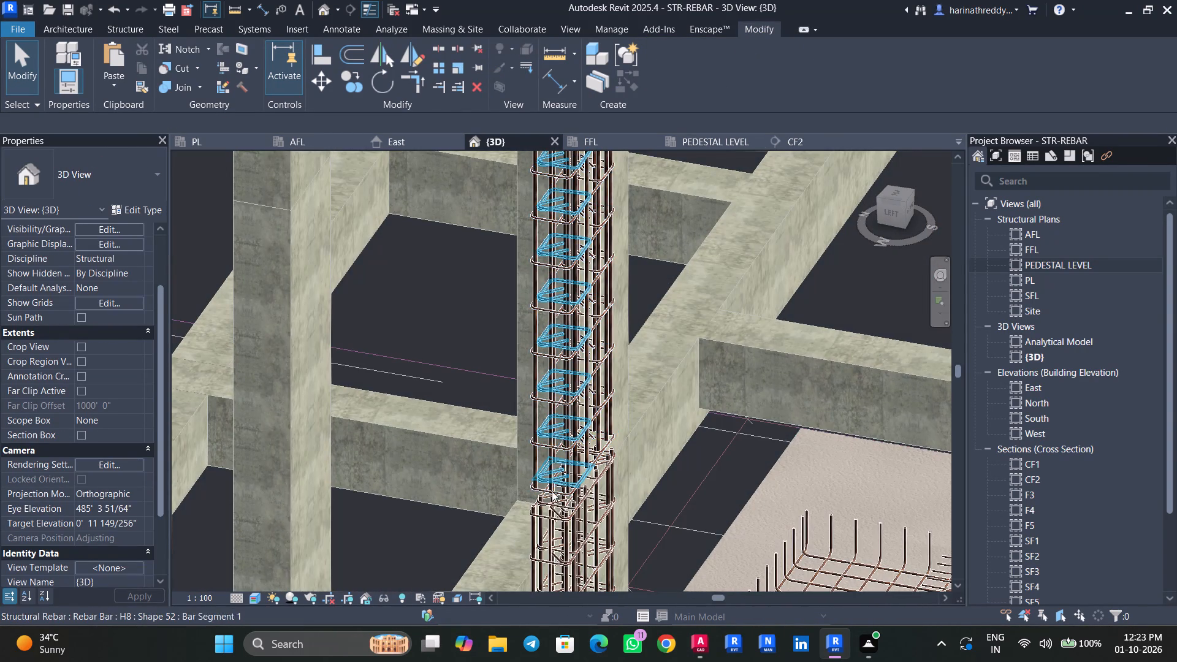
pyautogui.scroll(4, 552, 493)
pyautogui.keyDown('shift'); pyautogui.moveTo(581, 508); pyautogui.dragTo(533, 472, button='middle'); pyautogui.keyUp('shift')
pyautogui.moveTo(611, 531); pyautogui.dragTo(613, 411, button='middle')
pyautogui.press('Escape')
pyautogui.press('Escape')
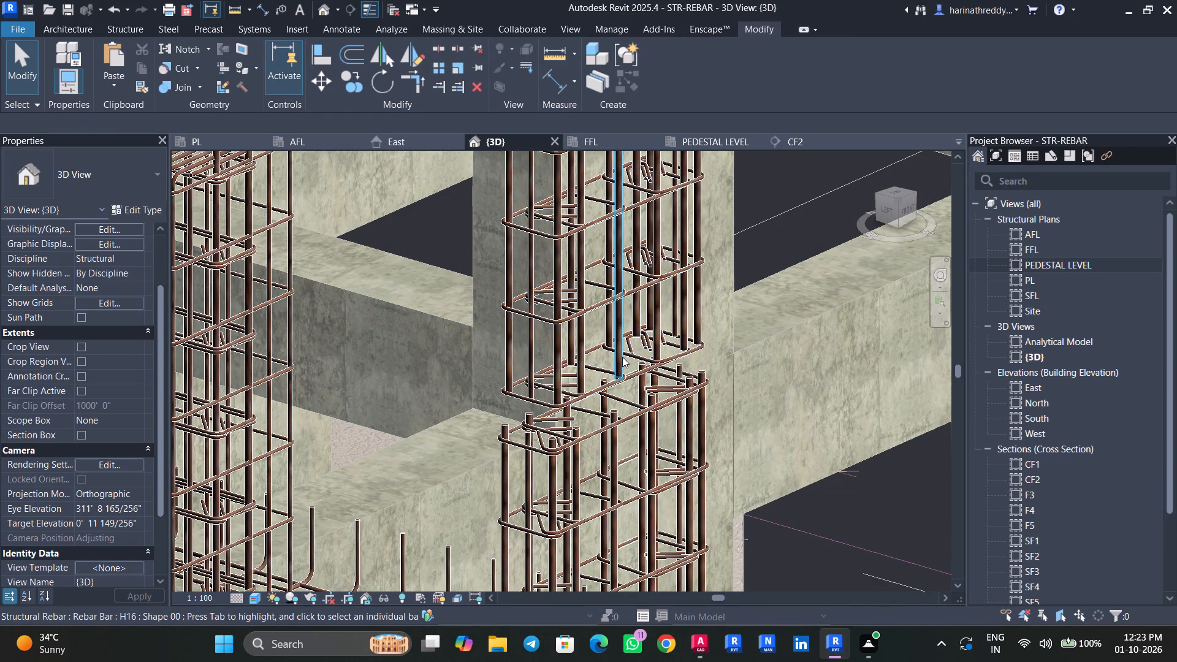
pyautogui.click(515, 378)
pyautogui.moveTo(510, 391); pyautogui.dragTo(534, 551)
pyautogui.press('Escape')
pyautogui.press('Escape')
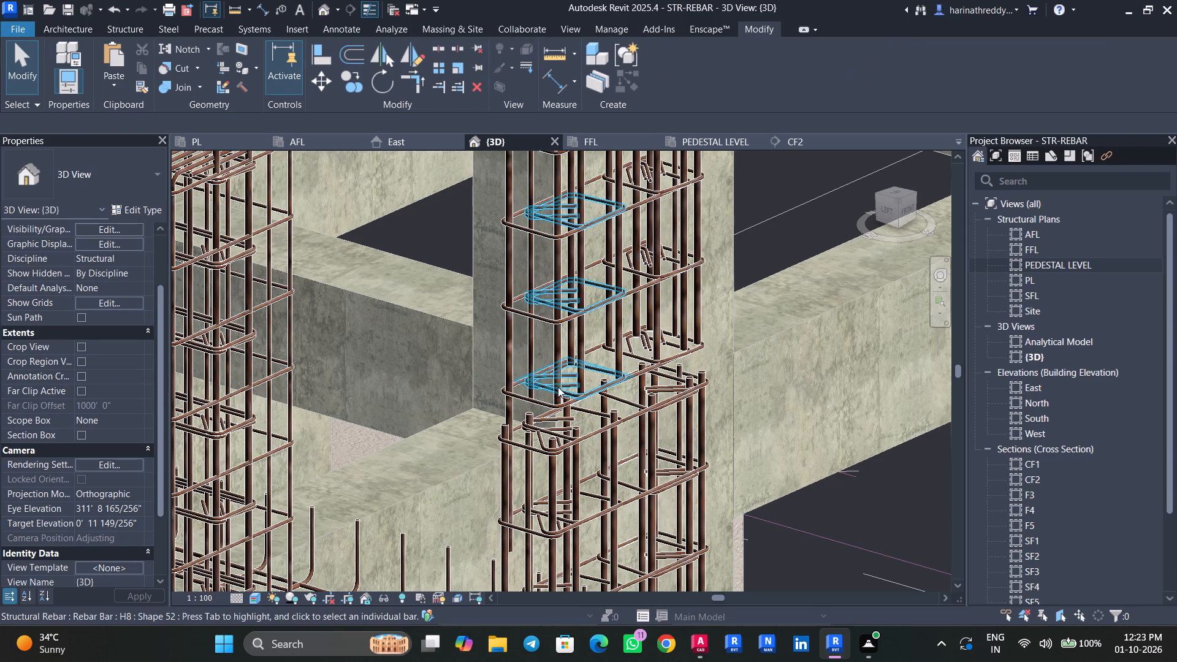
# Extend the adjacent corner H16 bar of the C6 column downward to about 3210 mm and the next one to about 3300 mm.
pyautogui.scroll(6, 555, 402)
pyautogui.click(558, 394)
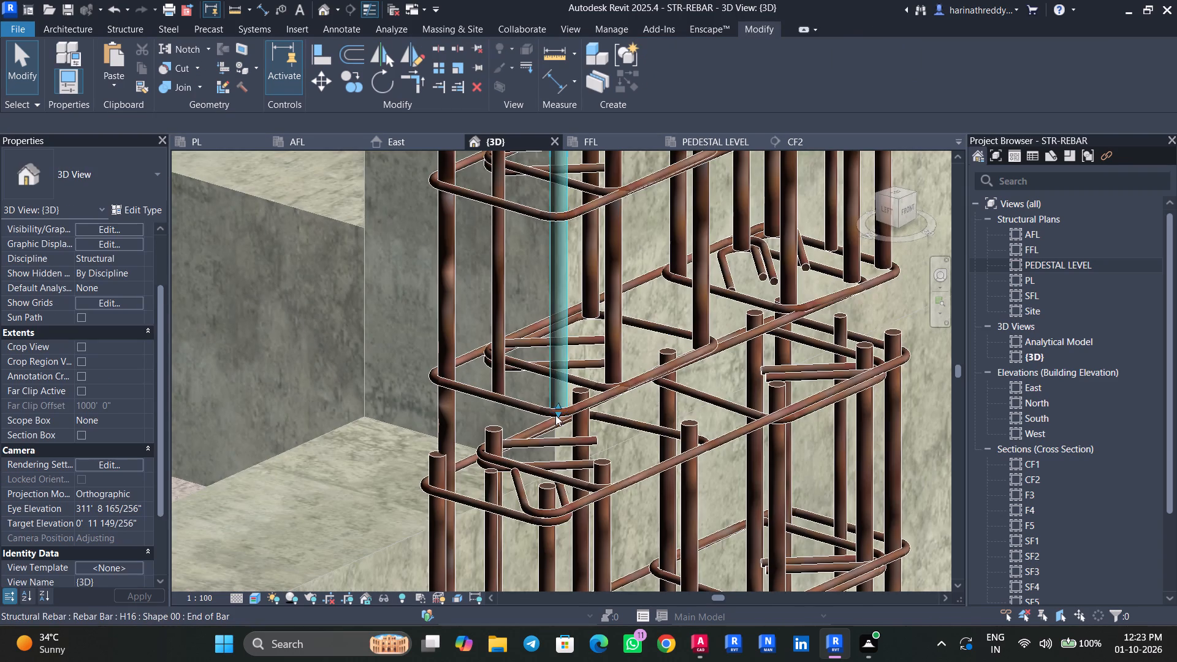
pyautogui.scroll(-6, 555, 415)
pyautogui.moveTo(555, 414); pyautogui.dragTo(562, 531)
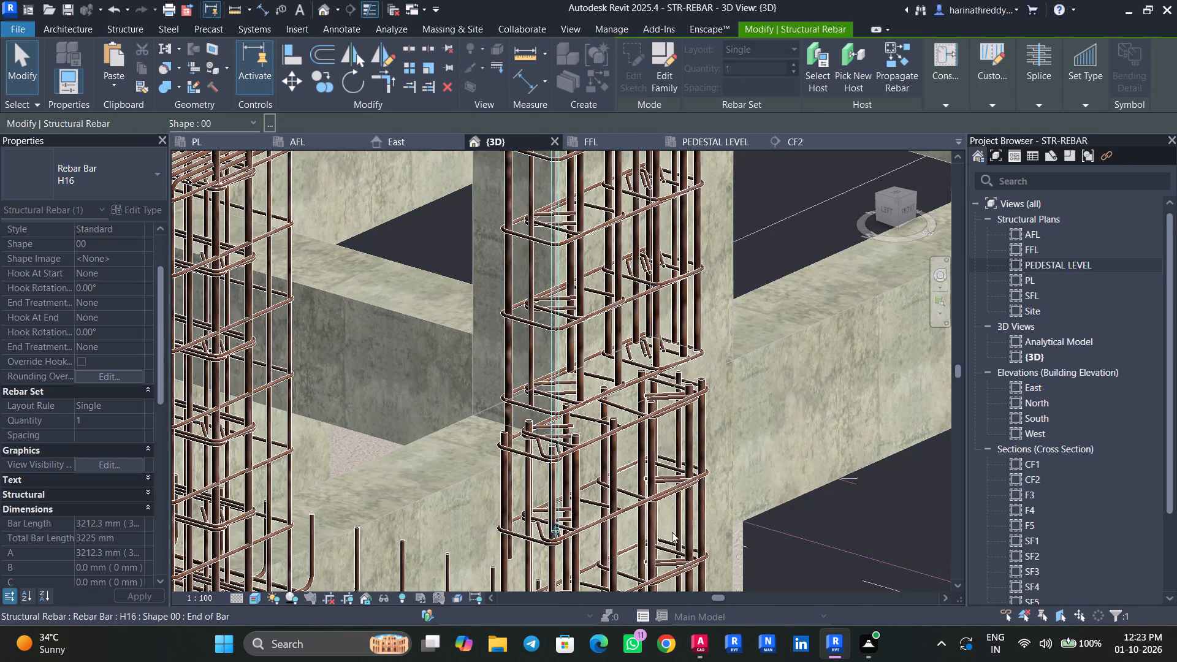
pyautogui.keyDown('shift'); pyautogui.moveTo(701, 538); pyautogui.dragTo(658, 536, button='middle'); pyautogui.keyUp('shift')
pyautogui.press('Escape')
pyautogui.click(588, 388)
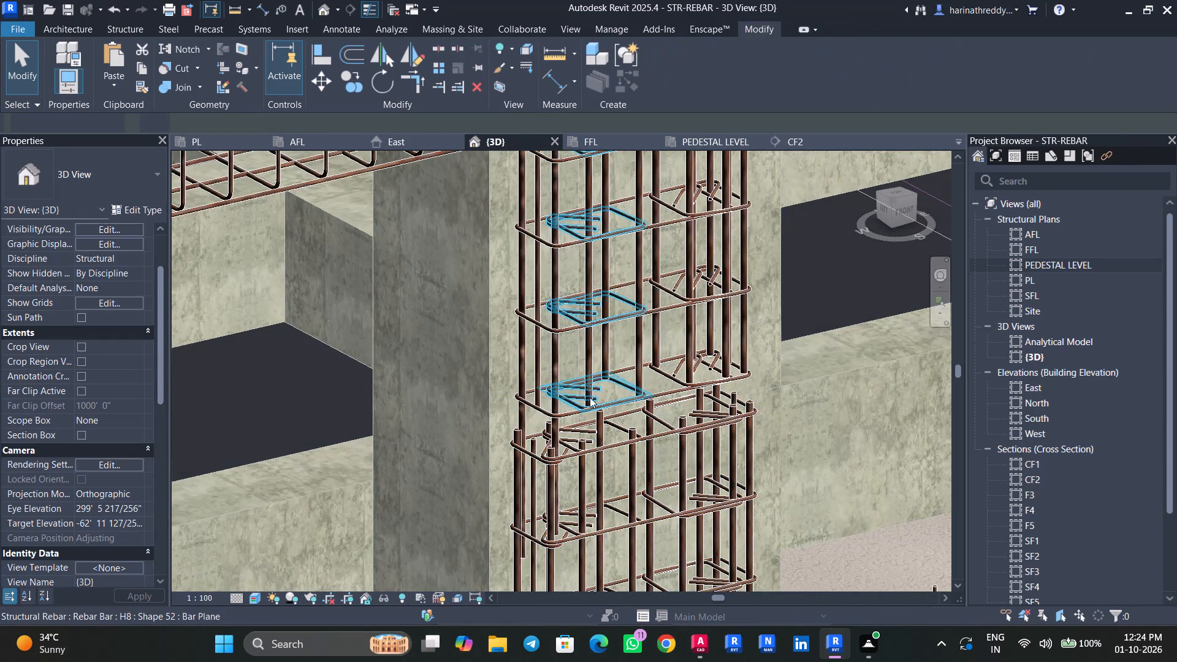
pyautogui.press('Escape')
pyautogui.click(591, 354)
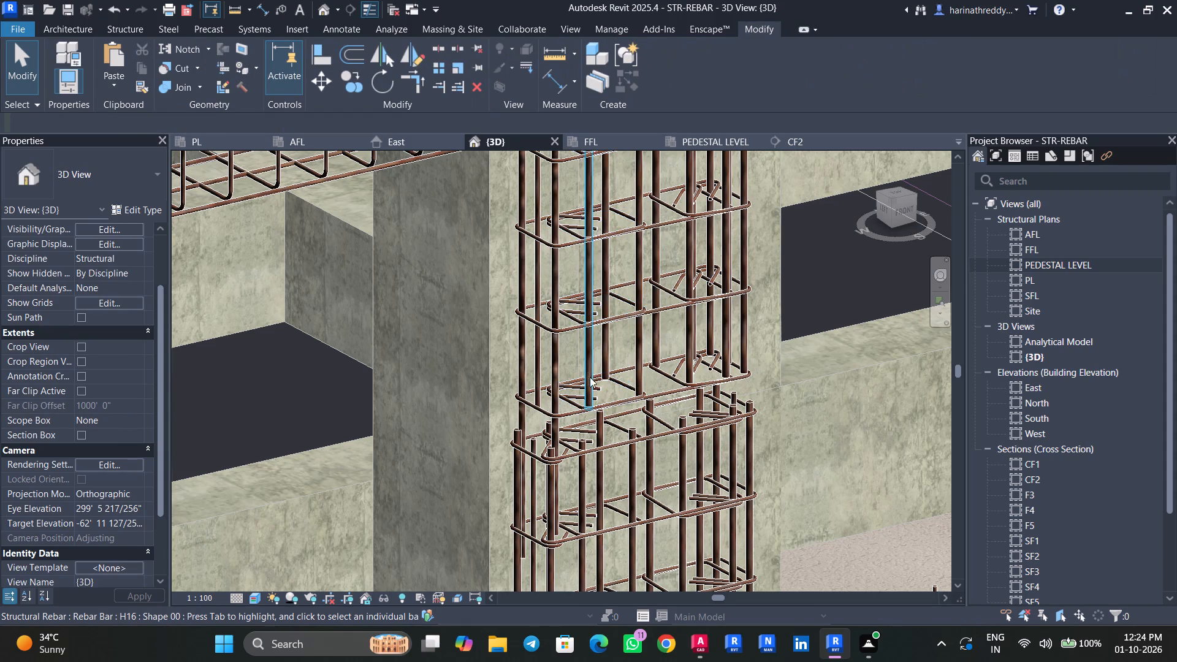
pyautogui.moveTo(590, 410); pyautogui.dragTo(593, 565)
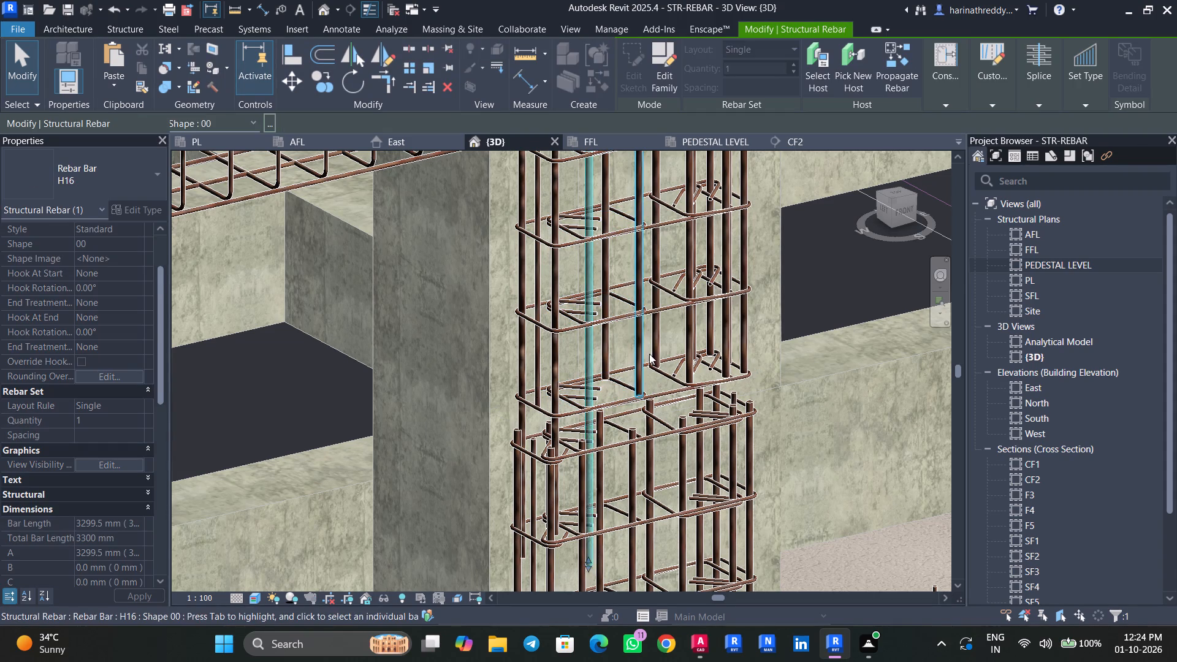
pyautogui.press('Escape')
pyautogui.press('Escape')
# Extend the next two H16 bars along the C6 column's long face below the joint, the first to about 3280 mm.
pyautogui.click(634, 364)
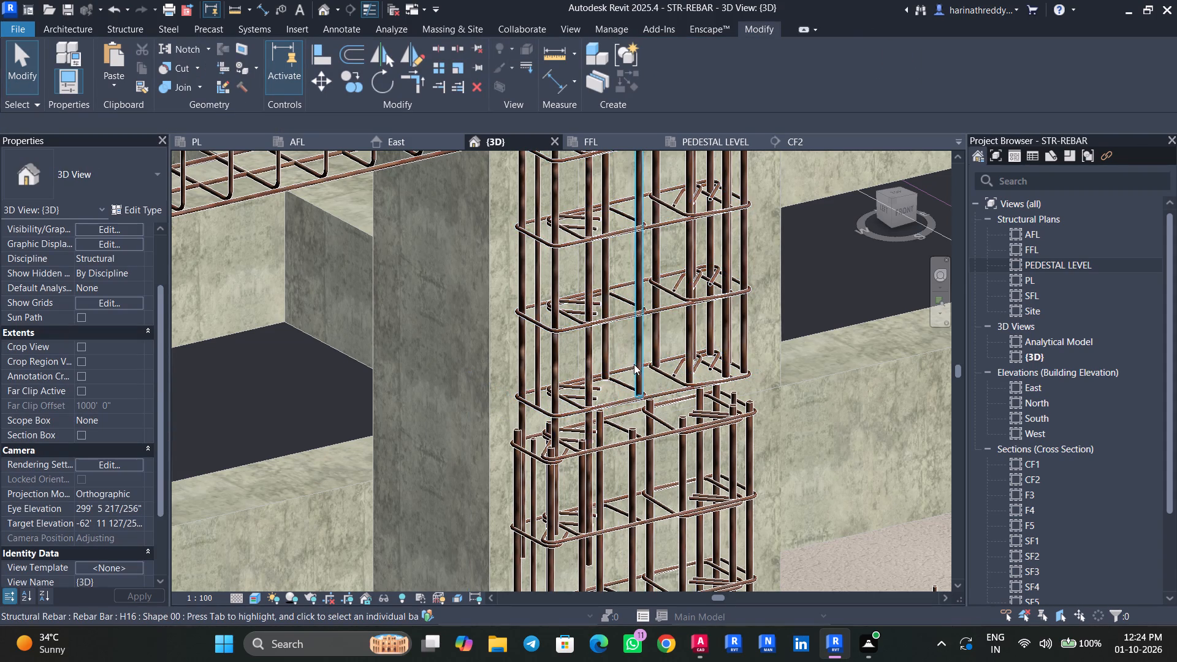
pyautogui.moveTo(638, 400); pyautogui.dragTo(643, 544)
pyautogui.press('Escape')
pyautogui.press('Escape')
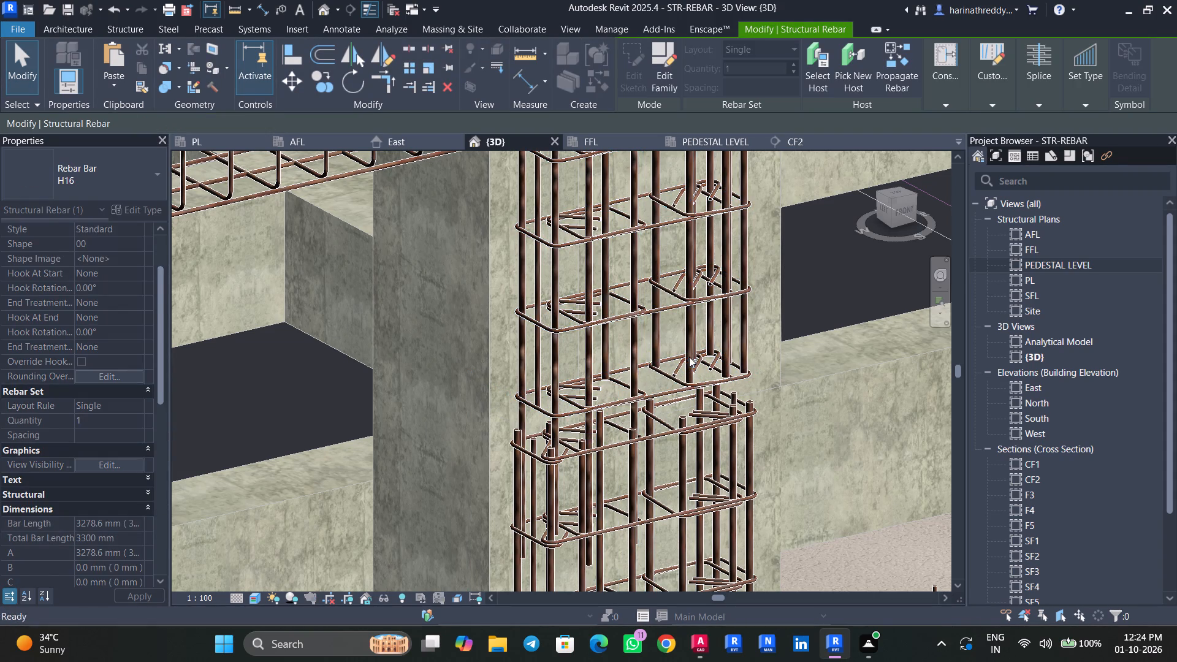
pyautogui.click(692, 335)
pyautogui.moveTo(689, 387); pyautogui.dragTo(698, 503)
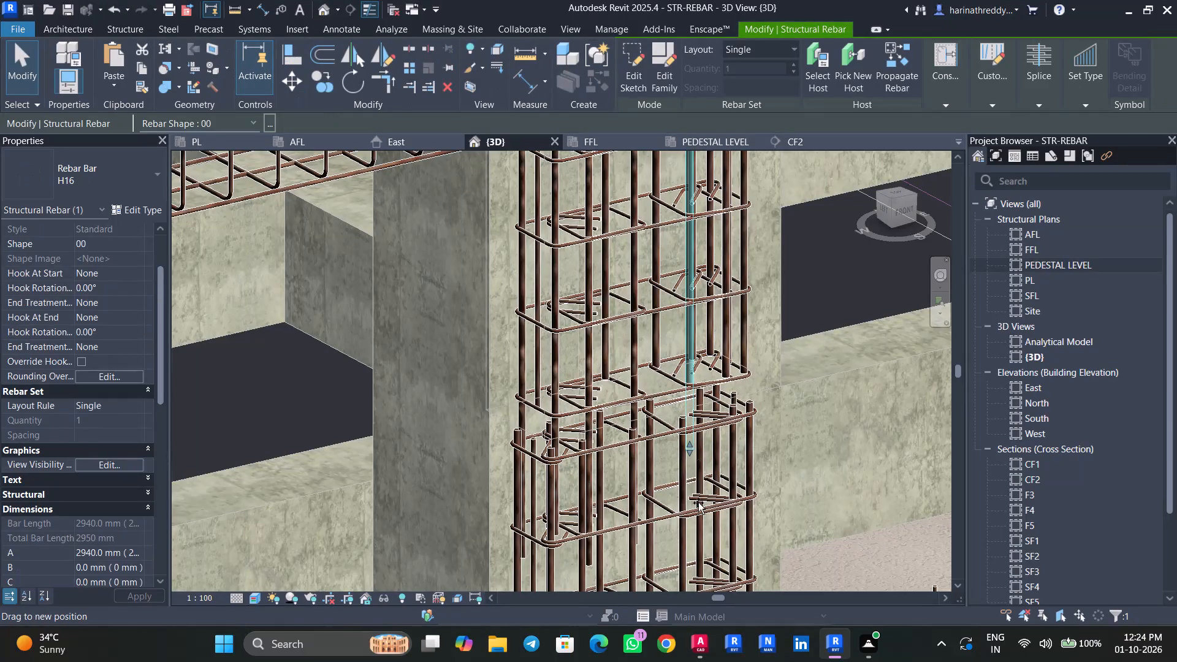
pyautogui.moveTo(698, 503); pyautogui.dragTo(699, 550)
pyautogui.press('Escape')
pyautogui.press('Escape')
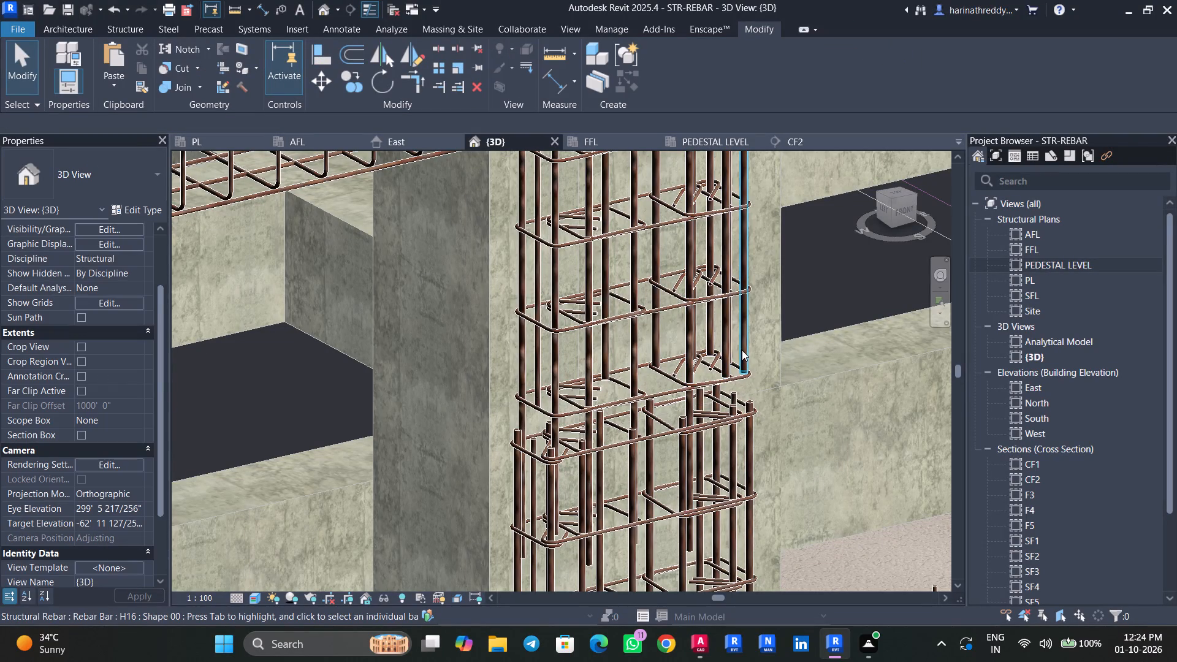
# Extend the vertical bar beside the far corner of the C6 column's long face down past the joint into the lower bars.
pyautogui.click(742, 350)
pyautogui.keyDown('shift'); pyautogui.moveTo(827, 474); pyautogui.dragTo(755, 472, button='middle'); pyautogui.keyUp('shift')
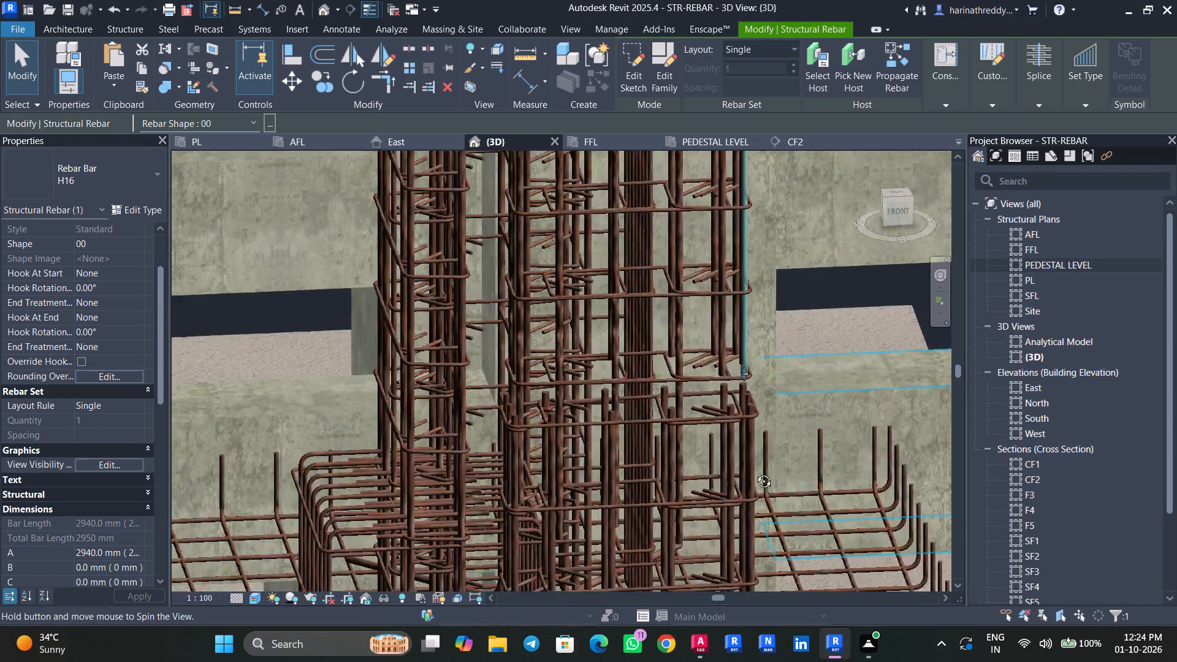
pyautogui.keyDown('shift'); pyautogui.moveTo(755, 472); pyautogui.dragTo(777, 473, button='middle'); pyautogui.keyUp('shift')
pyautogui.press('Escape')
pyautogui.press('Escape')
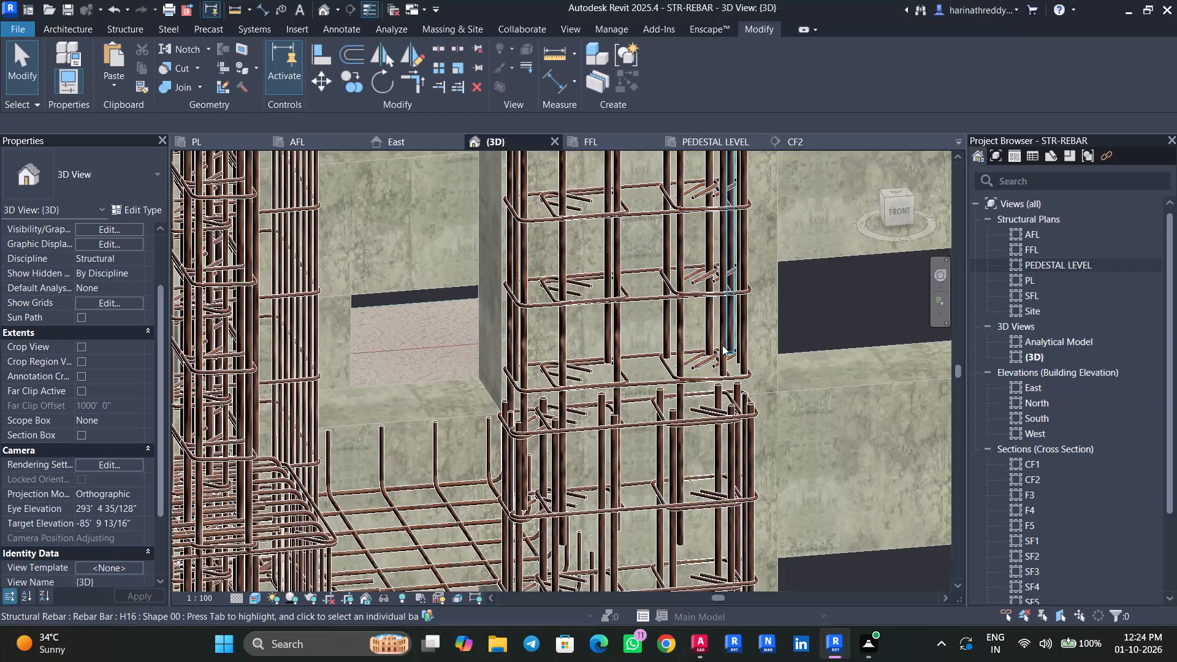
pyautogui.press('Tab')
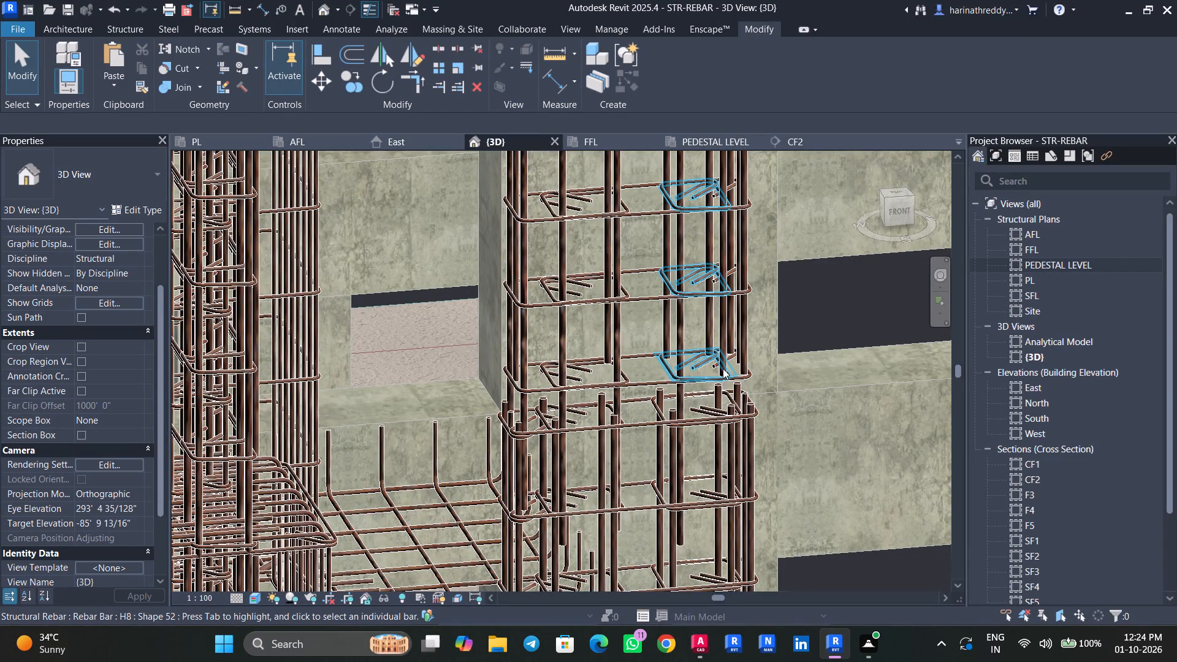
pyautogui.click(723, 368)
pyautogui.moveTo(720, 376); pyautogui.dragTo(729, 507)
pyautogui.press('Escape')
pyautogui.press('Escape')
# Extend the H16 bar at the far corner of the C6 column downward to lap with the lower column bars.
pyautogui.click(748, 354)
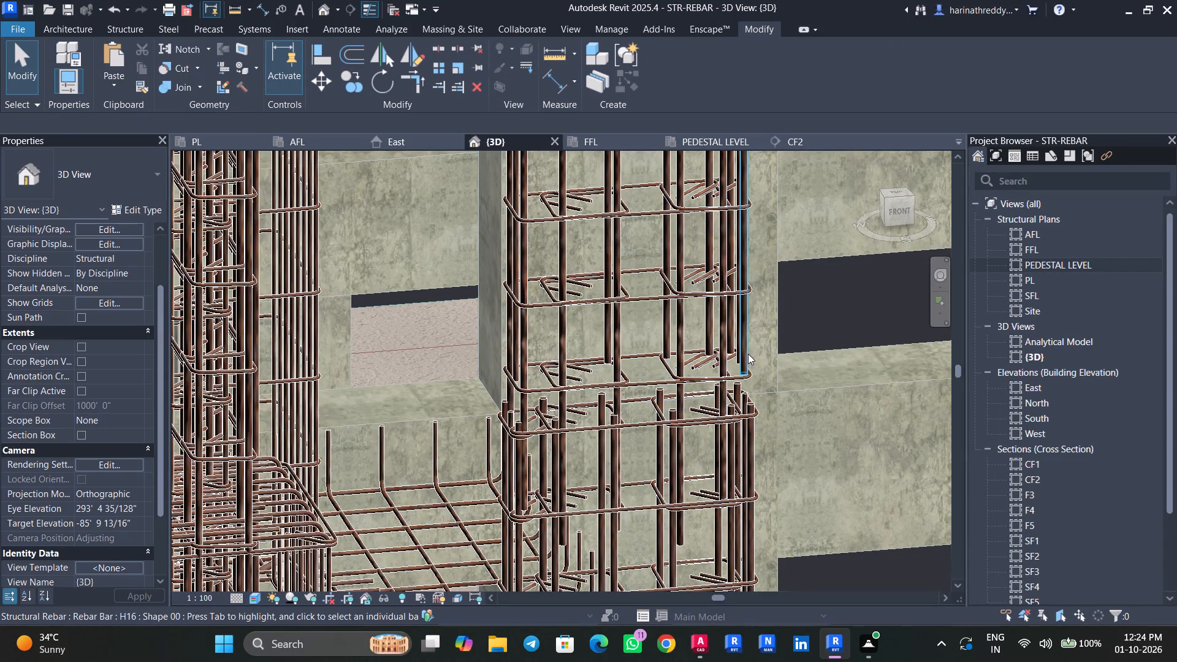
pyautogui.moveTo(744, 379); pyautogui.dragTo(752, 485)
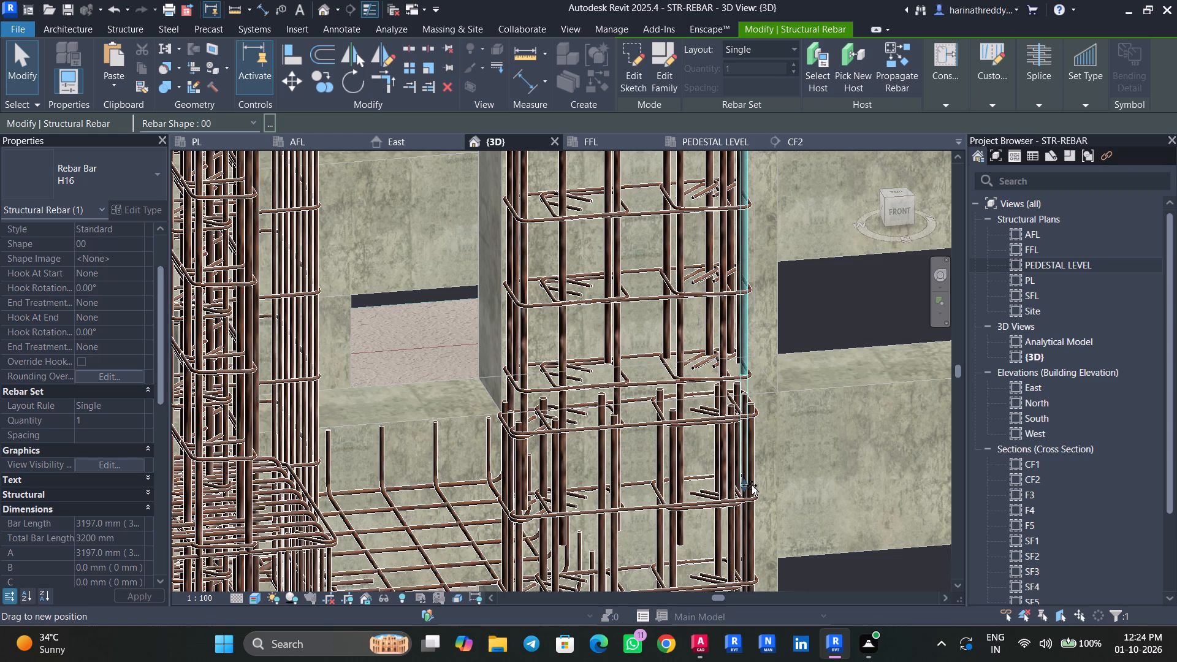
pyautogui.moveTo(752, 485); pyautogui.dragTo(753, 498)
pyautogui.press('Escape')
pyautogui.press('Escape')
# Extend the H12 bar in the middle of the C6 column's short face downward to lap with the lower column bars.
pyautogui.keyDown('shift'); pyautogui.moveTo(822, 501); pyautogui.dragTo(804, 496, button='middle'); pyautogui.keyUp('shift')
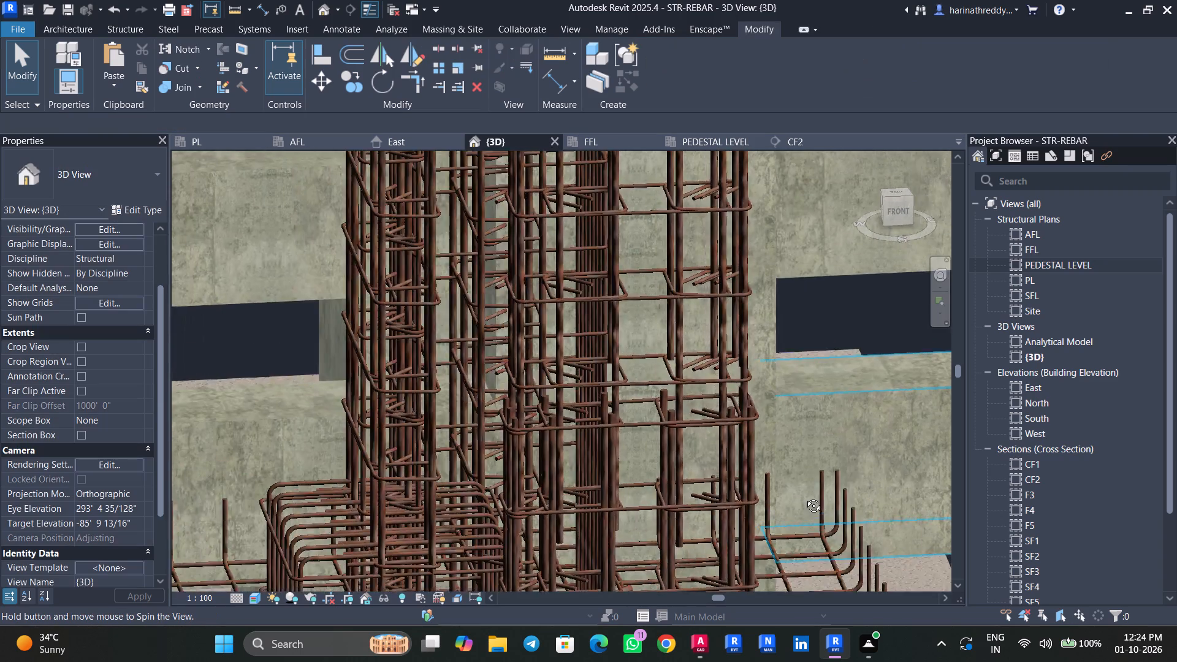
pyautogui.keyDown('shift'); pyautogui.moveTo(804, 496); pyautogui.dragTo(627, 506, button='middle'); pyautogui.keyUp('shift')
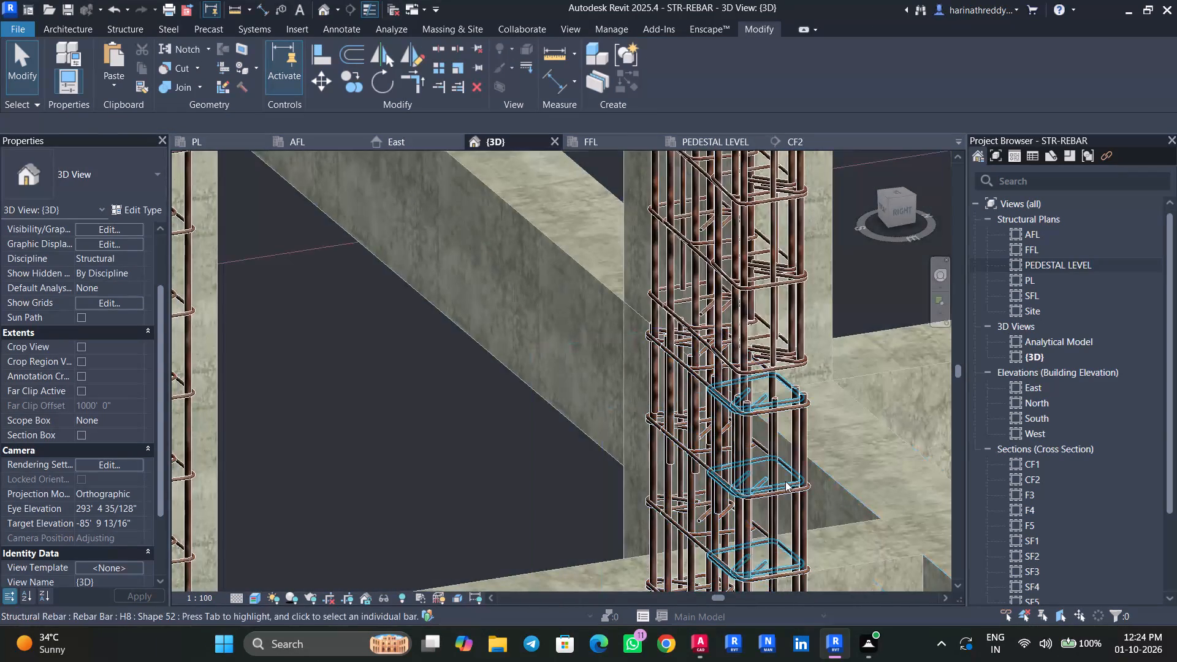
pyautogui.click(769, 356)
pyautogui.moveTo(772, 373); pyautogui.dragTo(779, 469)
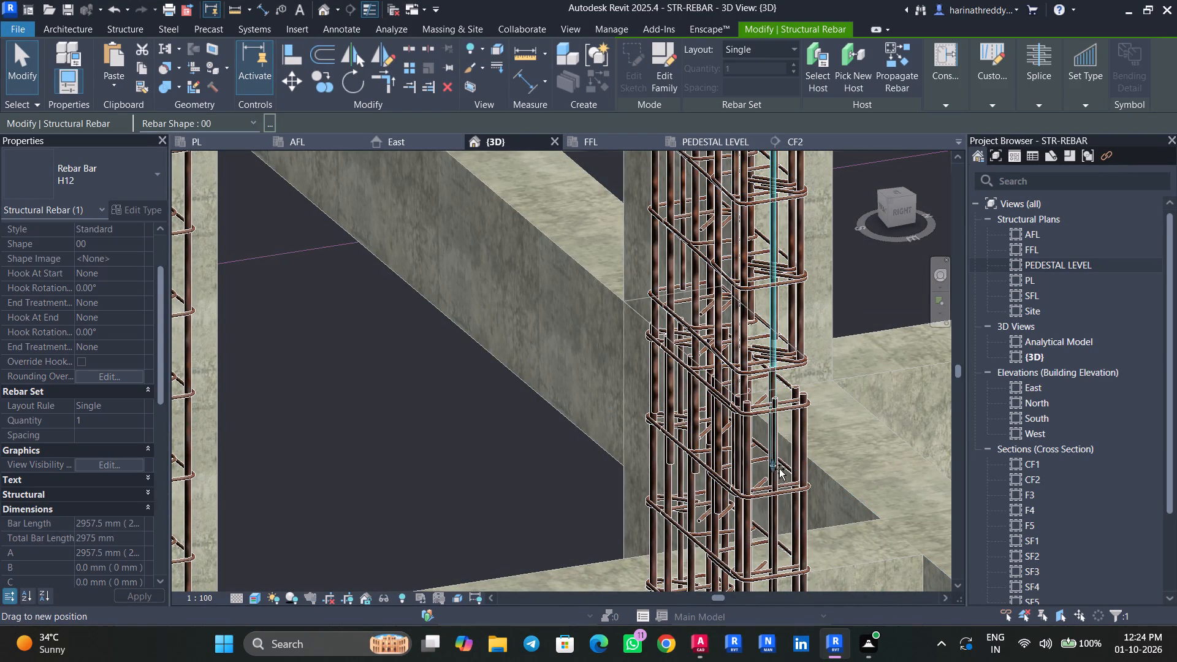
pyautogui.moveTo(779, 469); pyautogui.dragTo(779, 473)
pyautogui.press('Escape')
pyautogui.press('Escape')
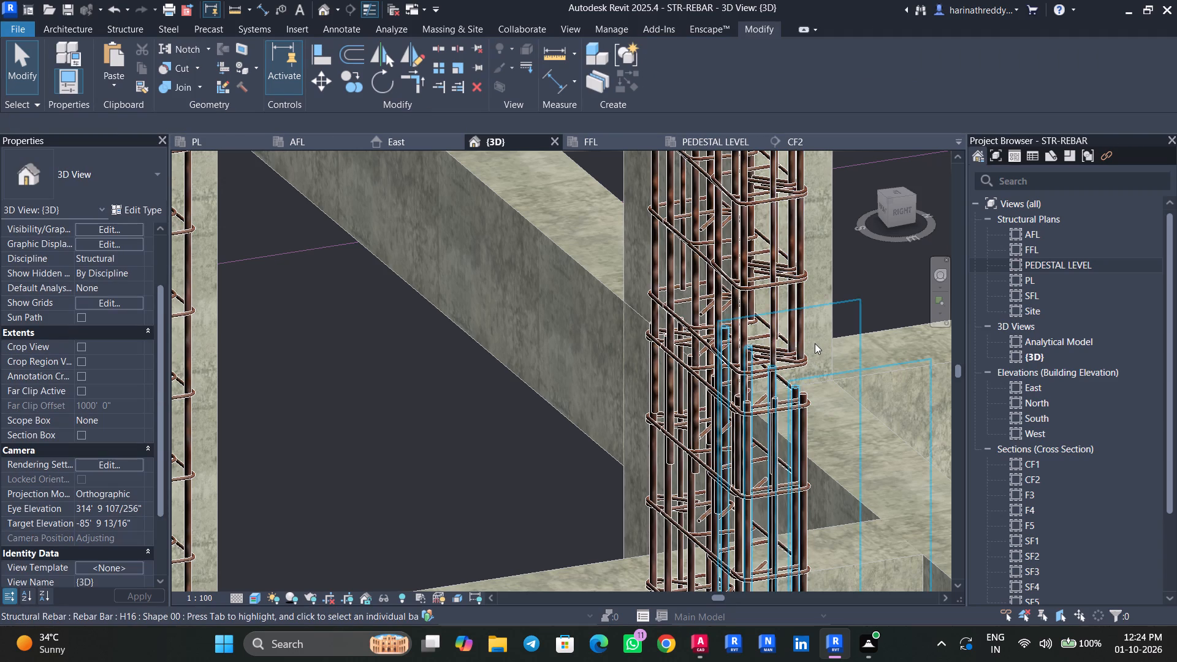
# Extend the H16 bar at the remaining corner of the C6 column's short face down past the joint to about 3451 mm.
pyautogui.click(807, 347)
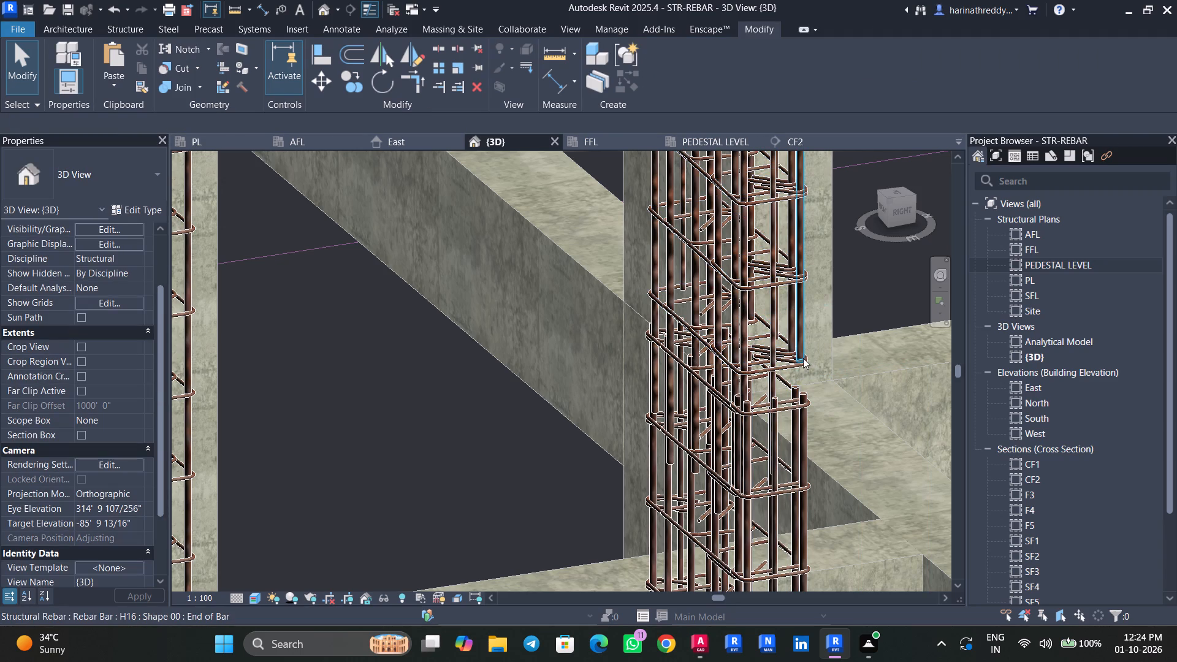
pyautogui.moveTo(798, 362); pyautogui.dragTo(799, 389)
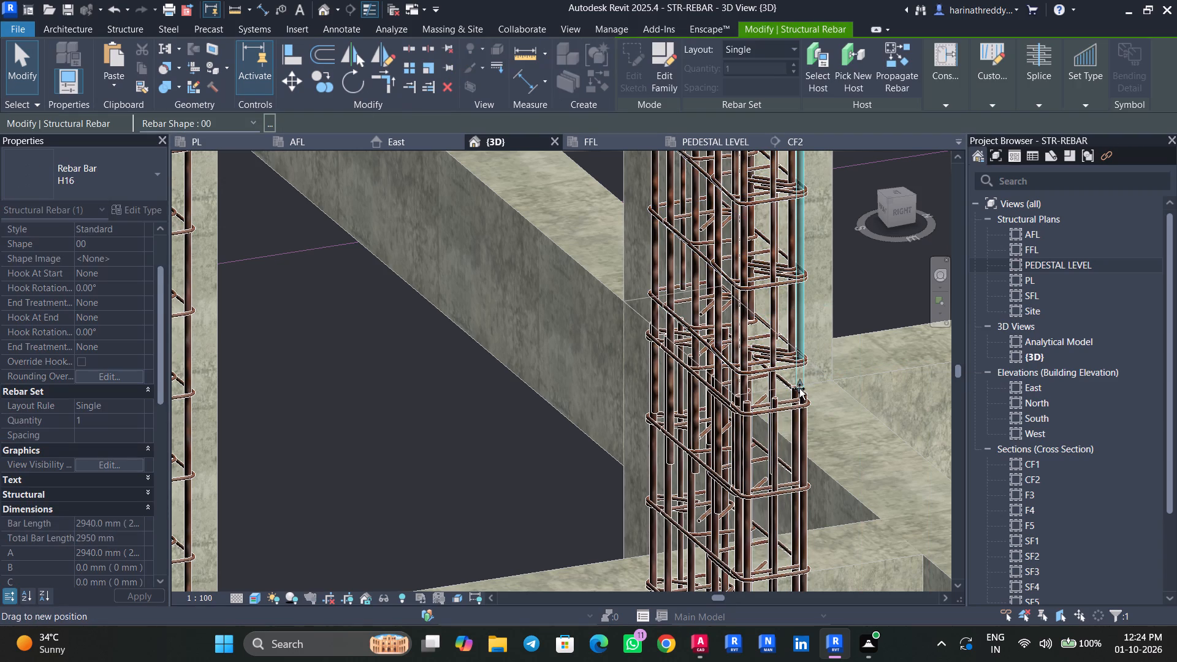
pyautogui.moveTo(799, 389); pyautogui.dragTo(799, 435)
pyautogui.moveTo(799, 435); pyautogui.dragTo(804, 582)
pyautogui.moveTo(863, 541); pyautogui.dragTo(855, 527, button='middle')
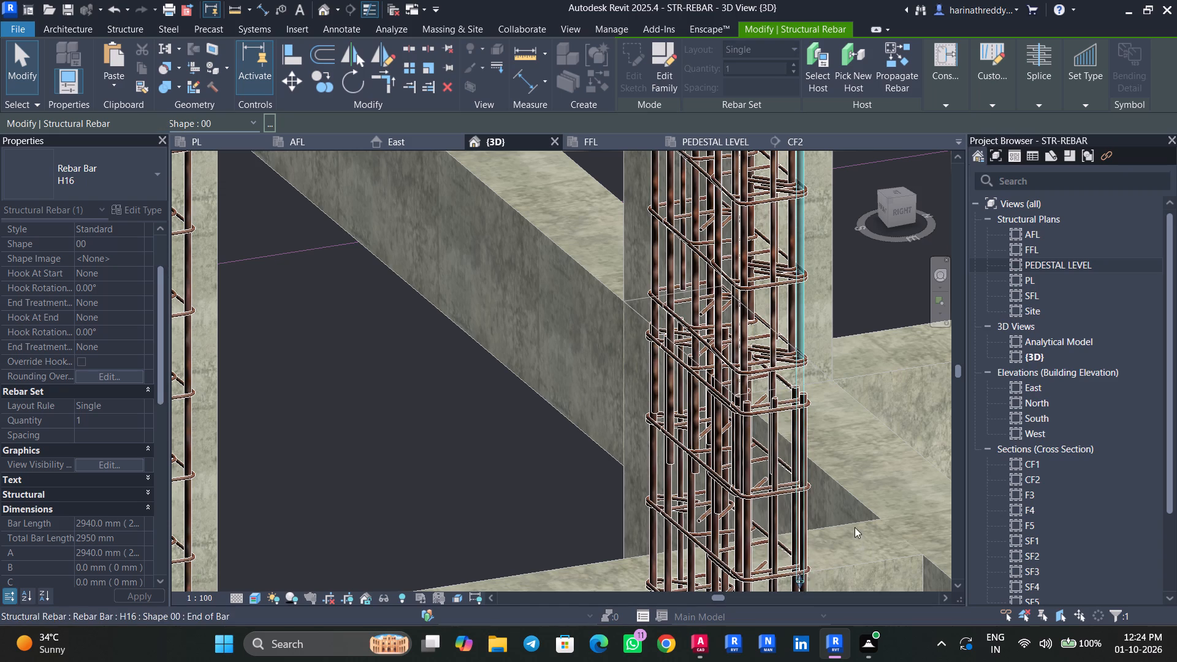
pyautogui.moveTo(855, 527); pyautogui.dragTo(834, 451, button='middle')
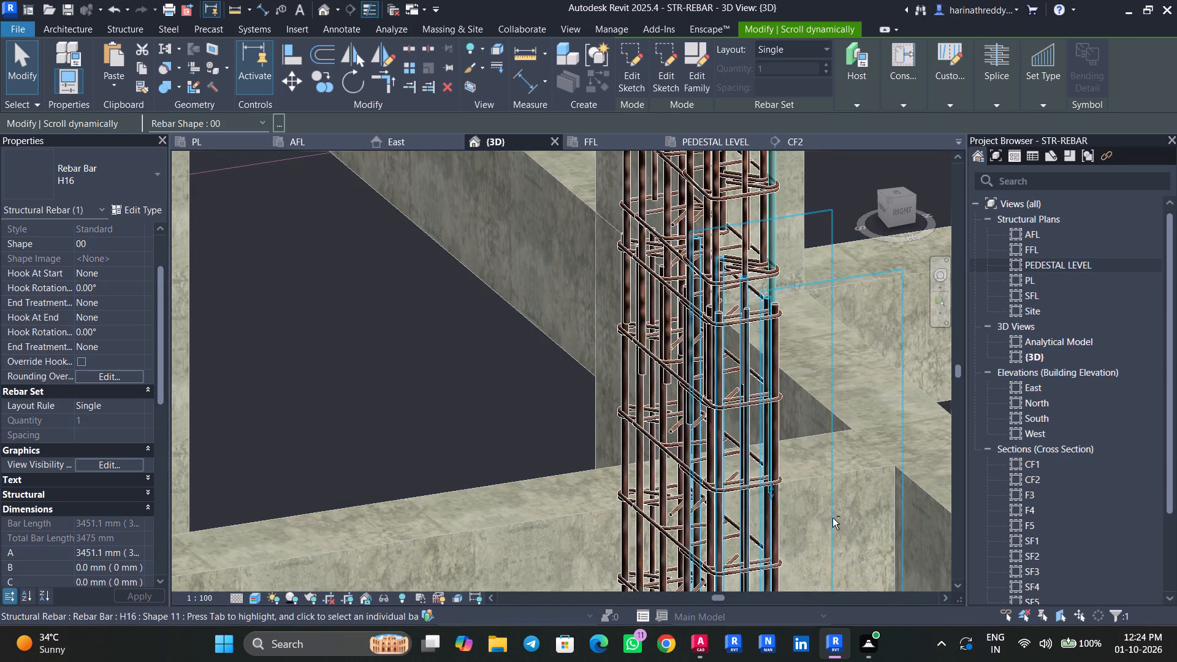
pyautogui.keyDown('shift'); pyautogui.moveTo(832, 518); pyautogui.dragTo(791, 500, button='middle'); pyautogui.keyUp('shift')
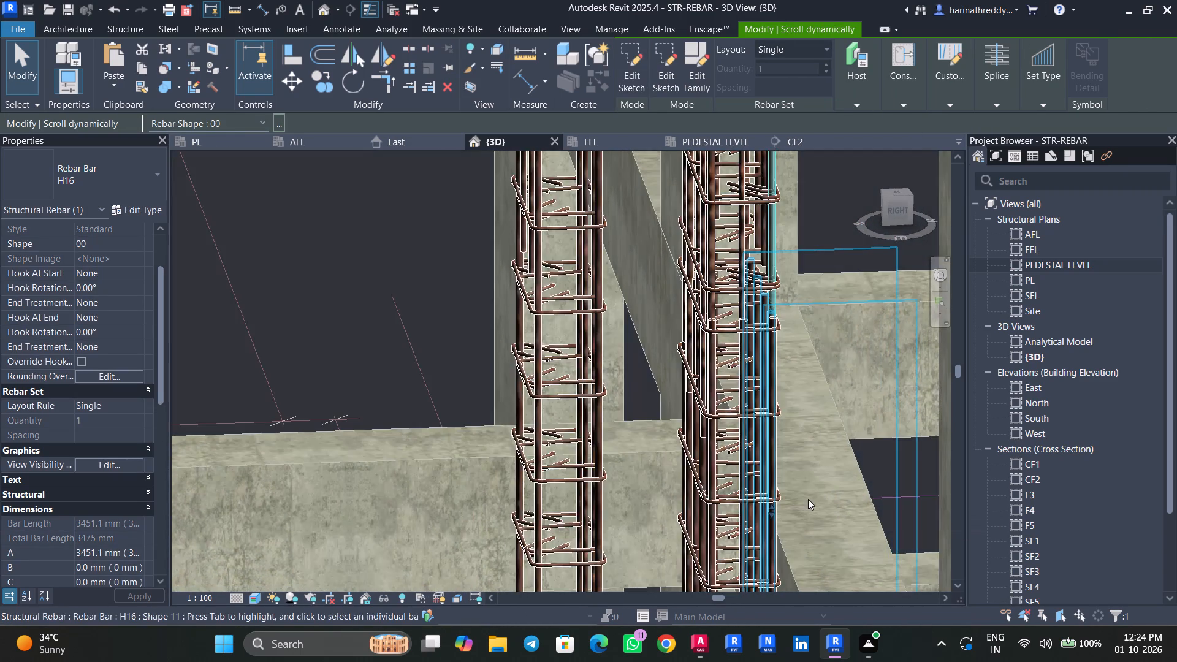
pyautogui.scroll(-4, 809, 496)
pyautogui.keyDown('shift'); pyautogui.moveTo(836, 509); pyautogui.dragTo(654, 519, button='middle'); pyautogui.keyUp('shift')
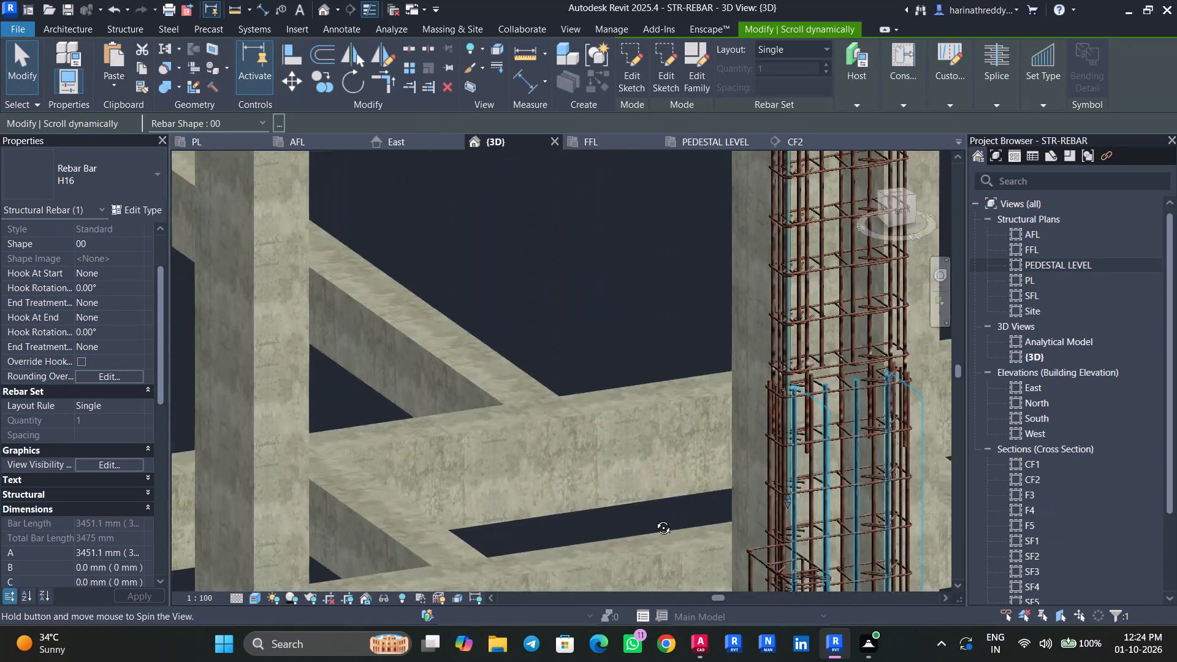
pyautogui.keyDown('shift'); pyautogui.moveTo(654, 519); pyautogui.dragTo(603, 533, button='middle'); pyautogui.keyUp('shift')
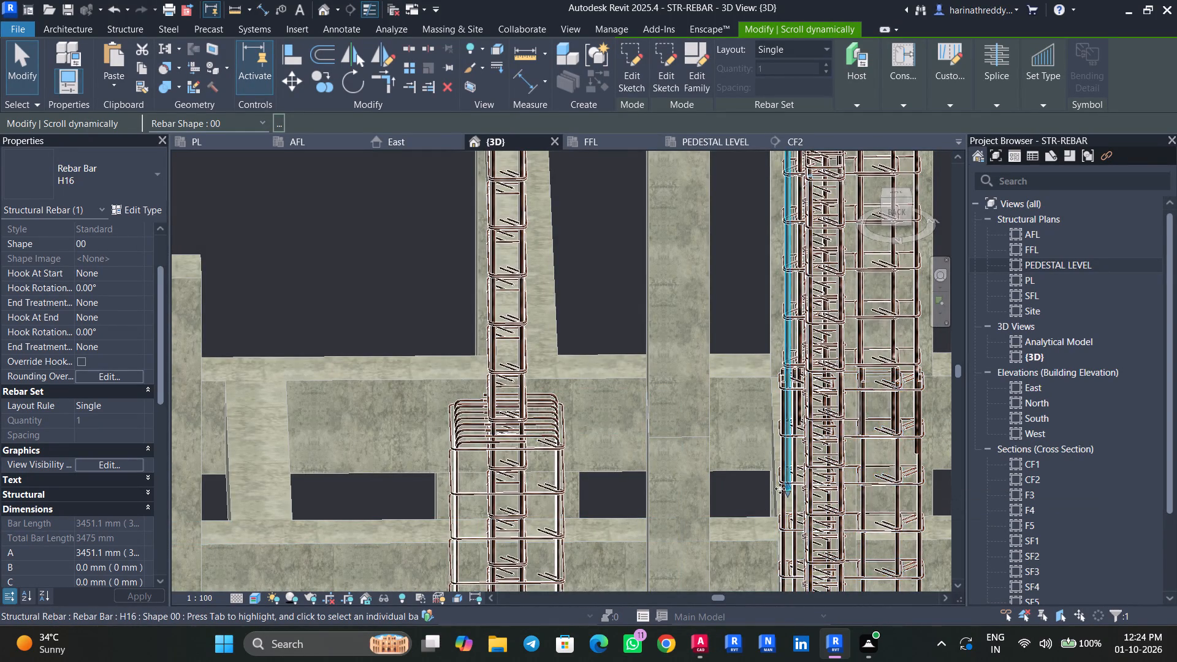
pyautogui.keyDown('shift'); pyautogui.moveTo(780, 489); pyautogui.dragTo(855, 490, button='middle'); pyautogui.keyUp('shift')
pyautogui.press('Escape')
pyautogui.press('Escape')
# Extend the first short H16 bar on the C6 column's opposite long face downward to lap with the lower column bars.
pyautogui.scroll(3, 847, 333)
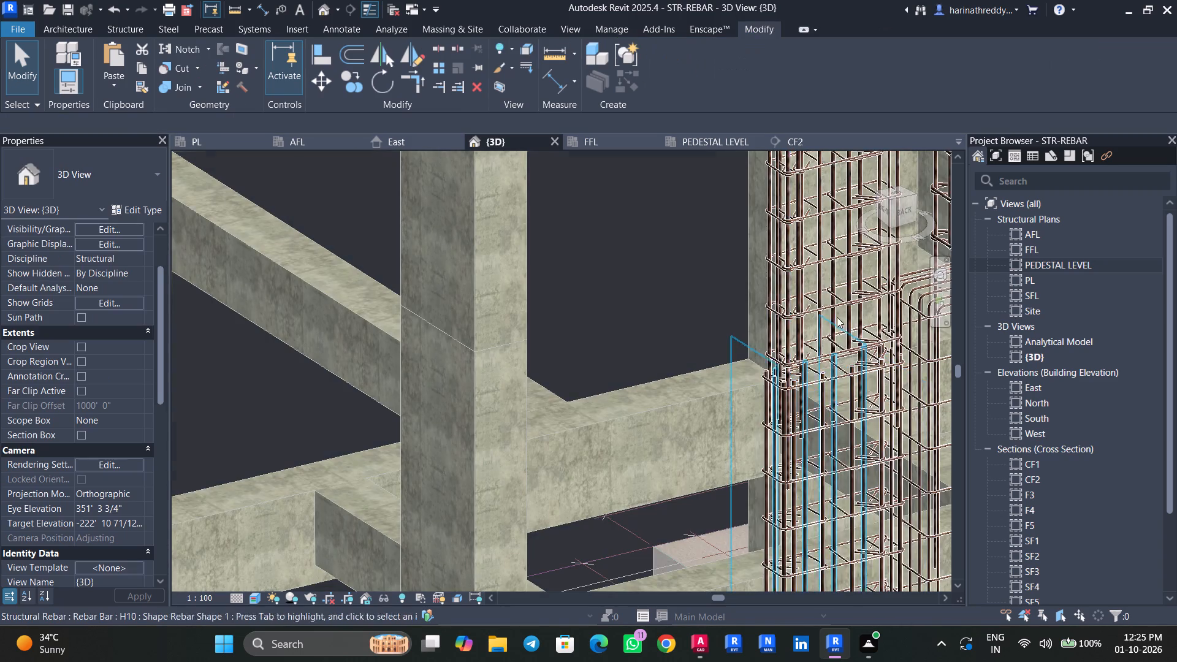
pyautogui.scroll(2, 837, 317)
pyautogui.moveTo(826, 330); pyautogui.dragTo(777, 399, button='middle')
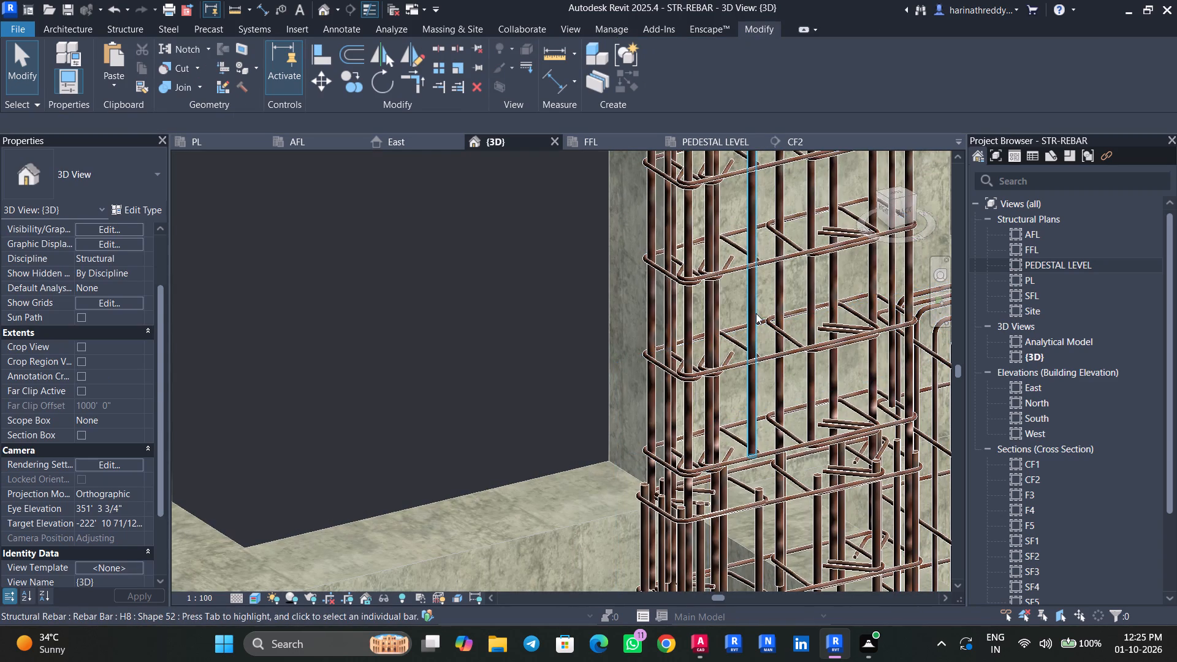
pyautogui.click(756, 313)
pyautogui.scroll(-3, 759, 451)
pyautogui.moveTo(761, 451); pyautogui.dragTo(747, 397, button='middle')
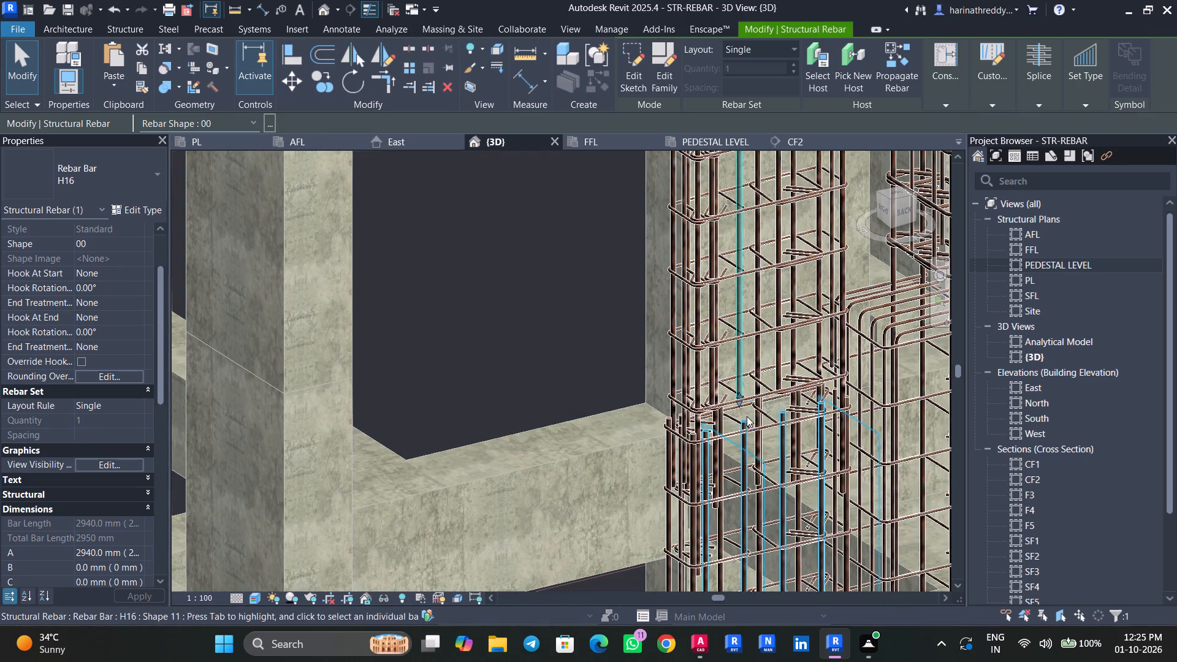
pyautogui.moveTo(737, 406); pyautogui.dragTo(765, 549)
pyautogui.press('Escape')
pyautogui.press('Escape')
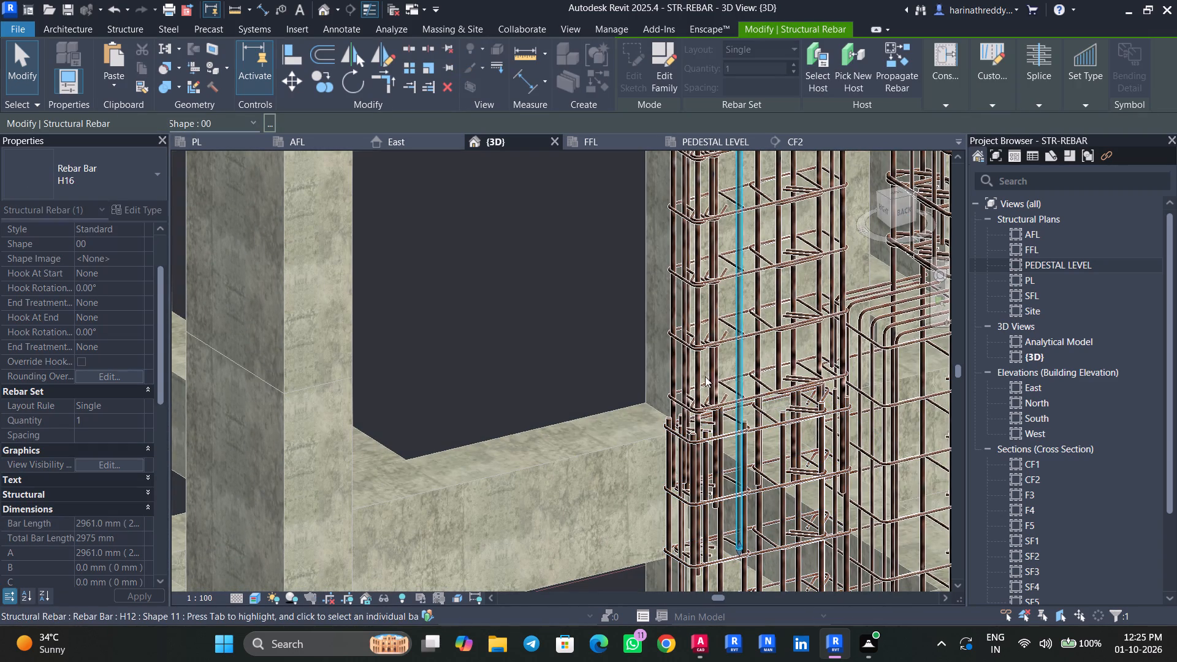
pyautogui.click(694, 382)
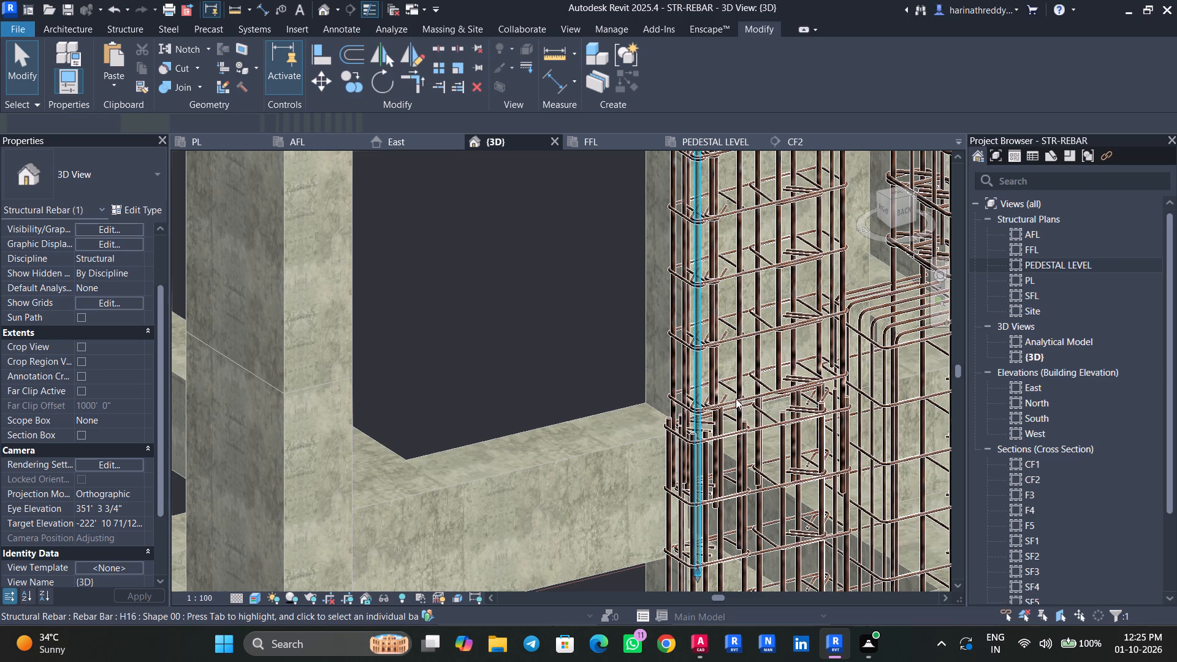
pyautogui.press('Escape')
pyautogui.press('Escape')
# Extend the next short H16 bar along the C6 column's opposite long face down past the joint to about 3446 mm.
pyautogui.scroll(4, 778, 342)
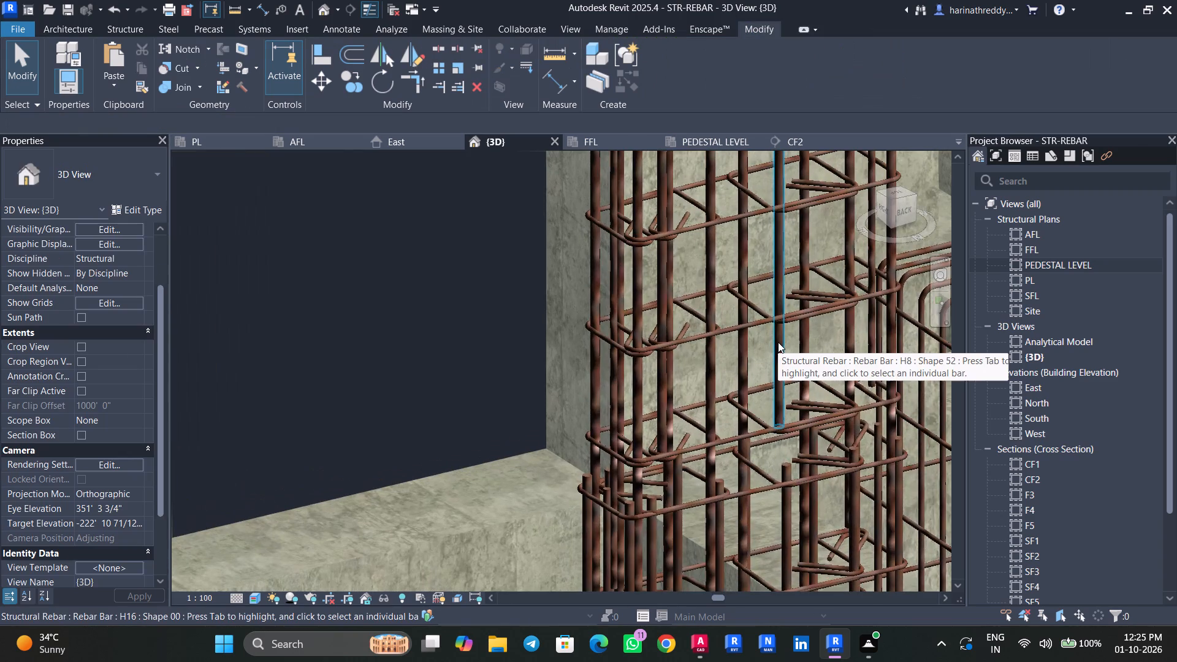
pyautogui.click(778, 342)
pyautogui.scroll(-4, 779, 362)
pyautogui.scroll(-3, 786, 438)
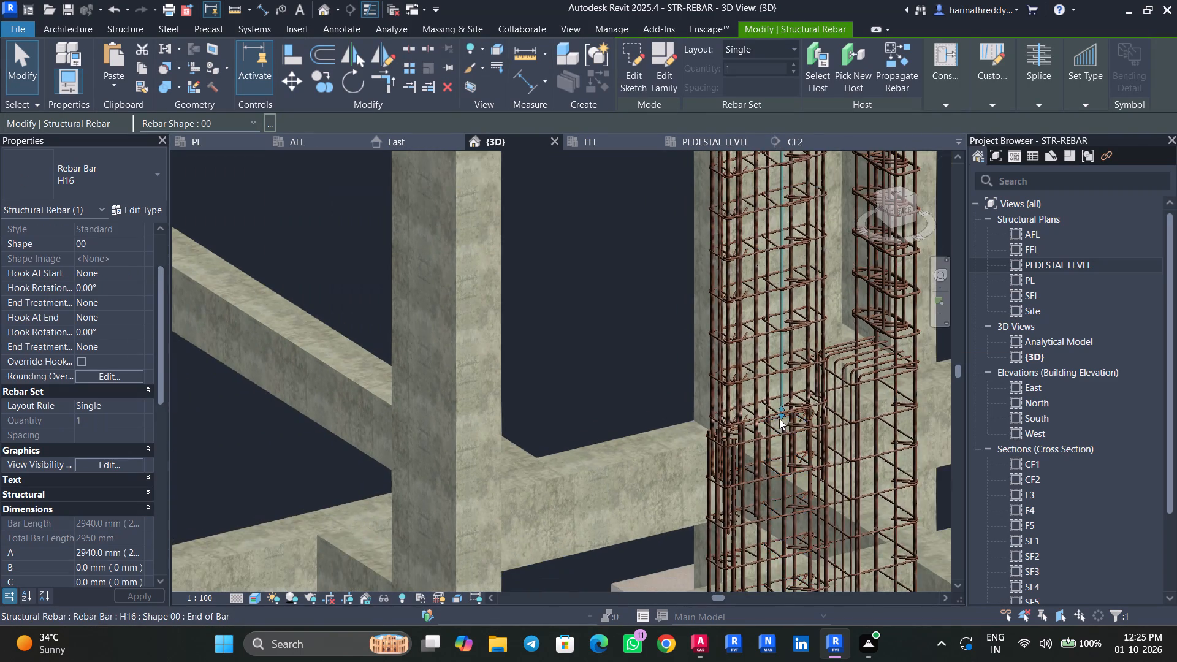
pyautogui.moveTo(779, 416); pyautogui.dragTo(793, 520)
pyautogui.scroll(4, 817, 379)
pyautogui.press('Escape')
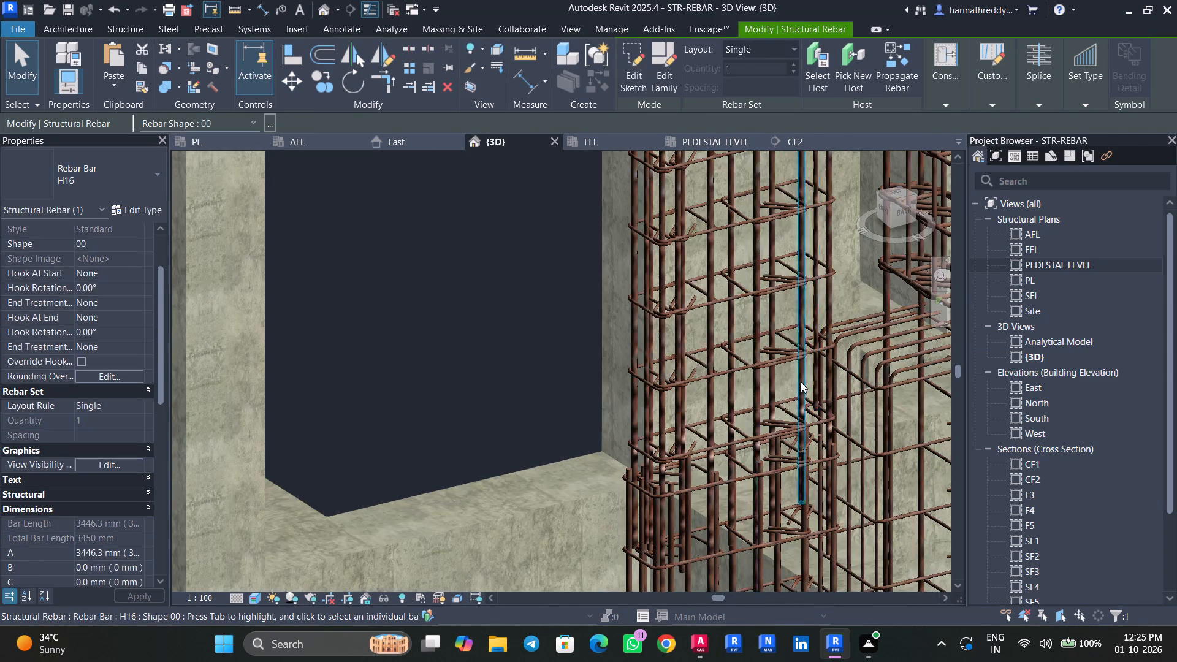
# Extend the H12 bar in the middle of the C6 column's other short face down past the joint to about 3399 mm.
pyautogui.click(801, 382)
pyautogui.keyDown('shift'); pyautogui.moveTo(823, 477); pyautogui.dragTo(814, 473, button='middle'); pyautogui.keyUp('shift')
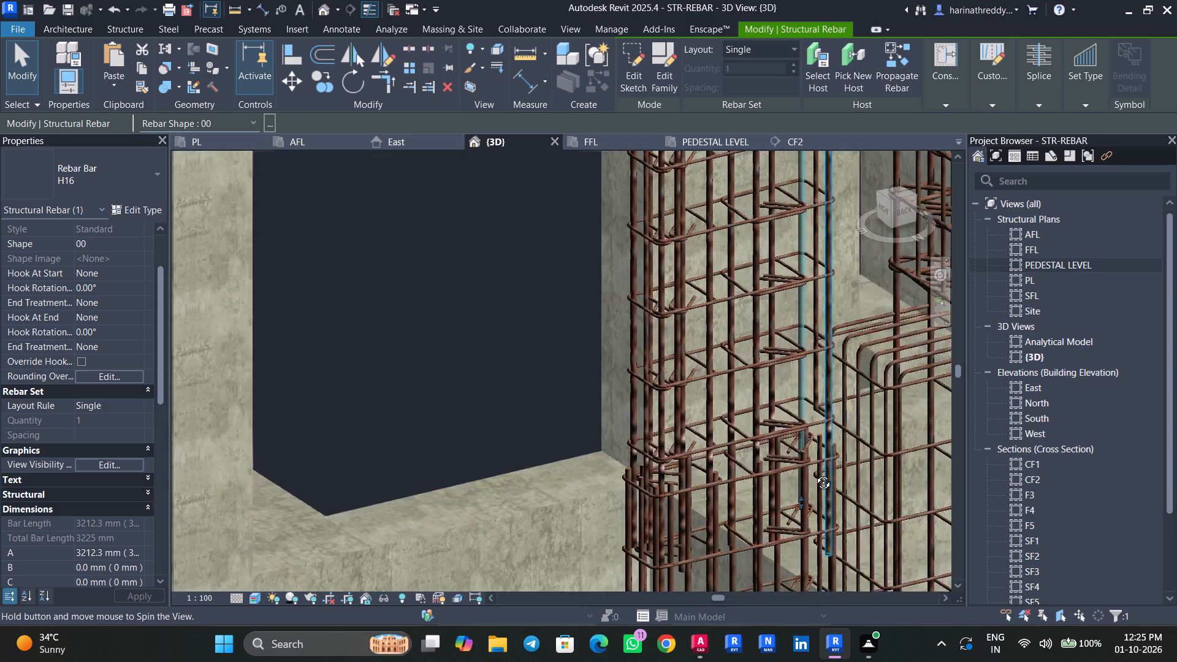
pyautogui.keyDown('shift'); pyautogui.moveTo(814, 473); pyautogui.dragTo(646, 511, button='middle'); pyautogui.keyUp('shift')
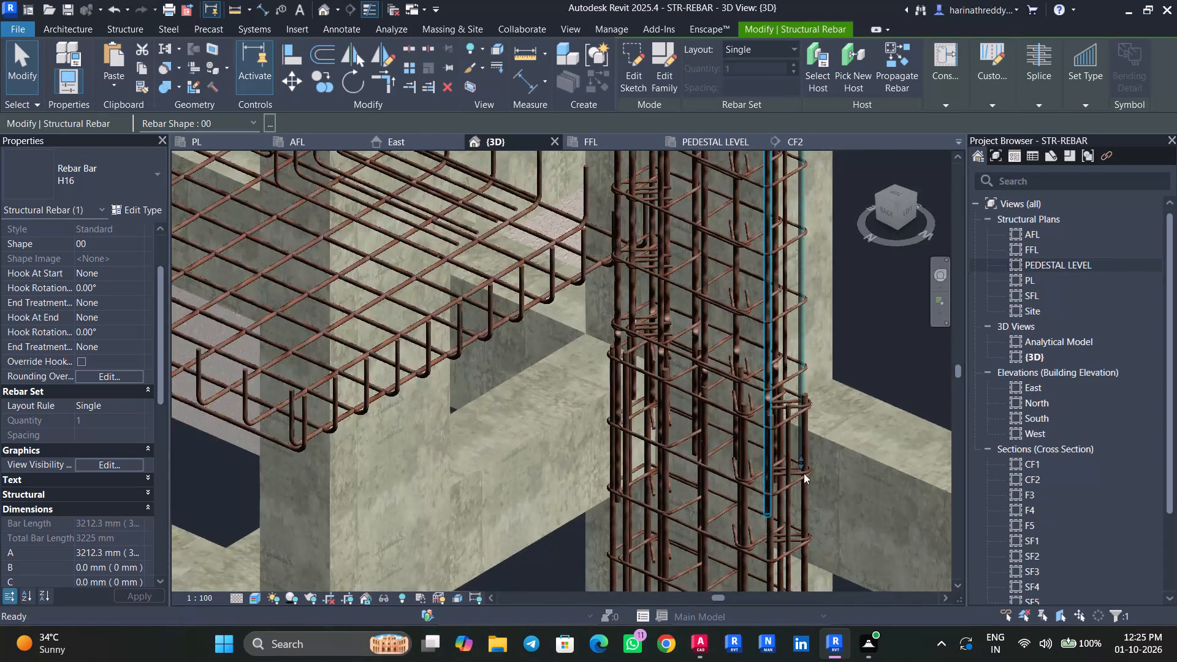
pyautogui.keyDown('shift'); pyautogui.moveTo(807, 451); pyautogui.dragTo(765, 444, button='middle'); pyautogui.keyUp('shift')
pyautogui.press('Escape')
pyautogui.click(783, 344)
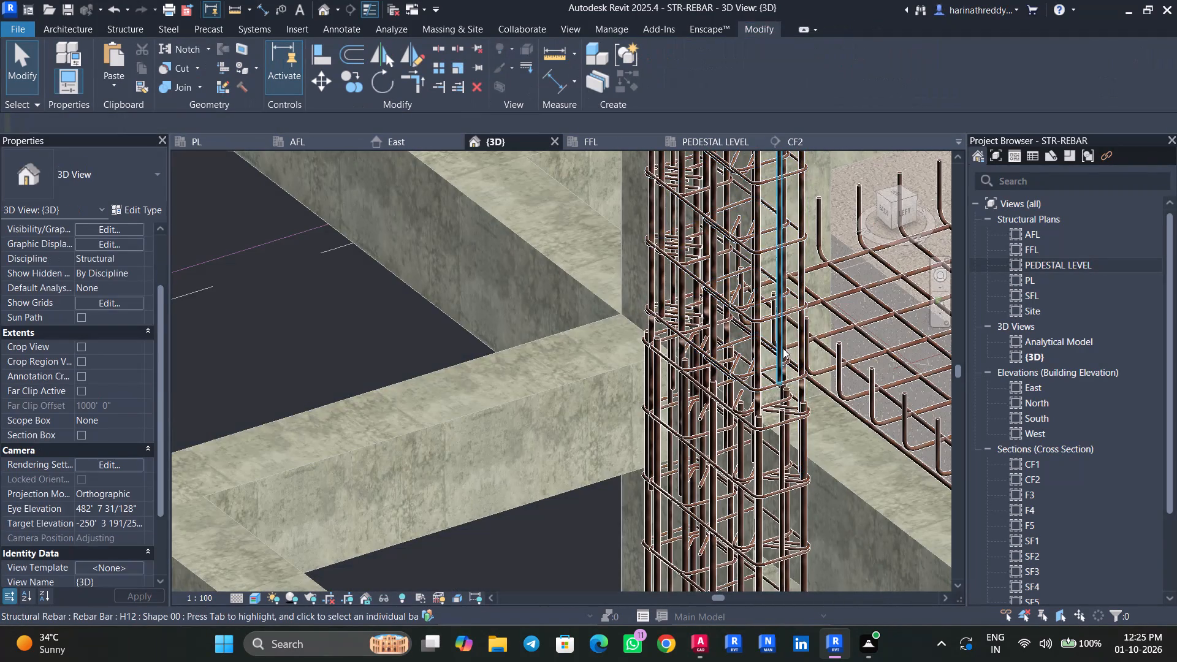
pyautogui.moveTo(780, 387); pyautogui.dragTo(767, 545)
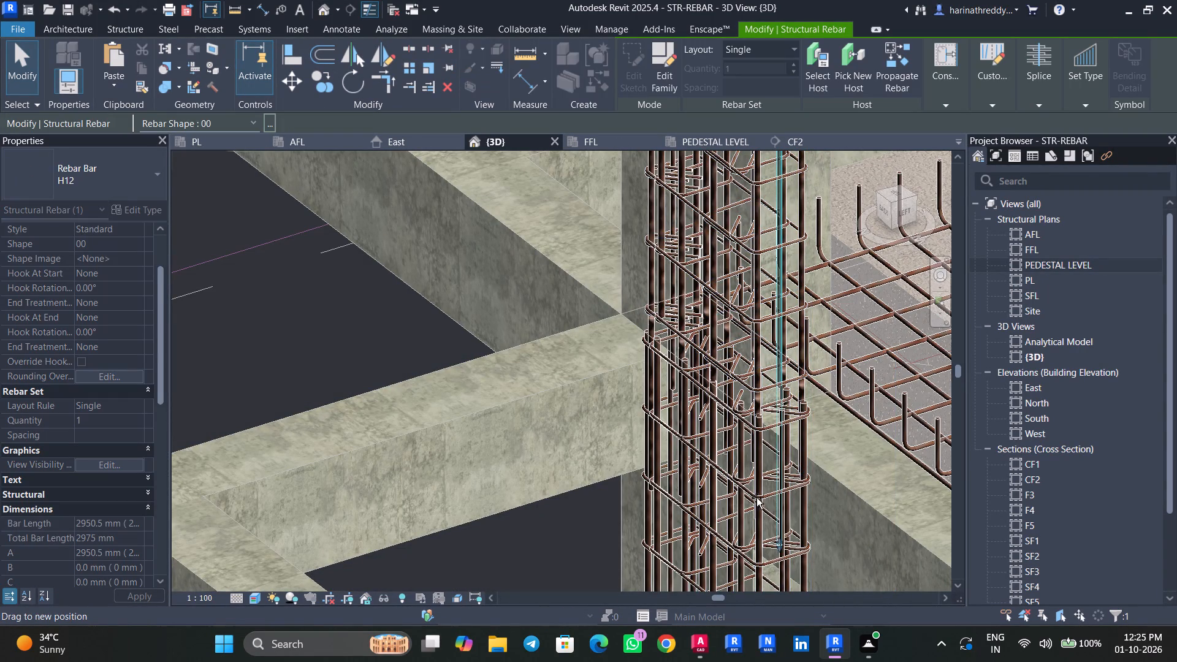
# Check the C6 column's vertical bars around the joint for any that do not yet lap with the lower bars.
pyautogui.scroll(3, 765, 349)
pyautogui.click(688, 346)
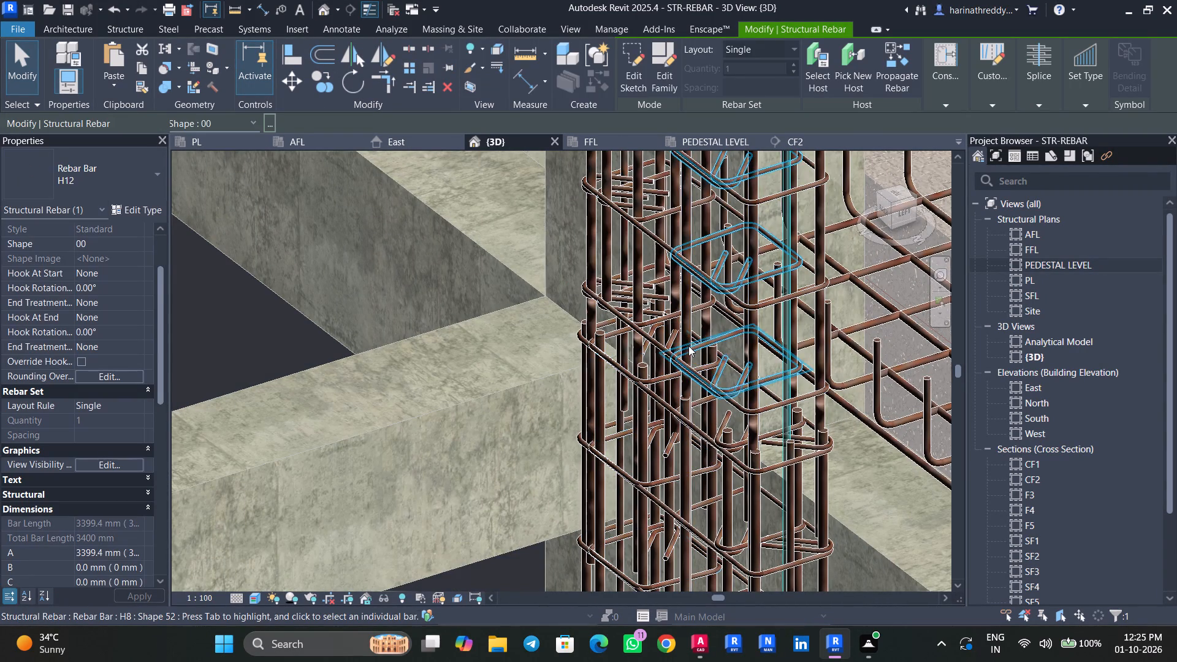
pyautogui.press('Escape')
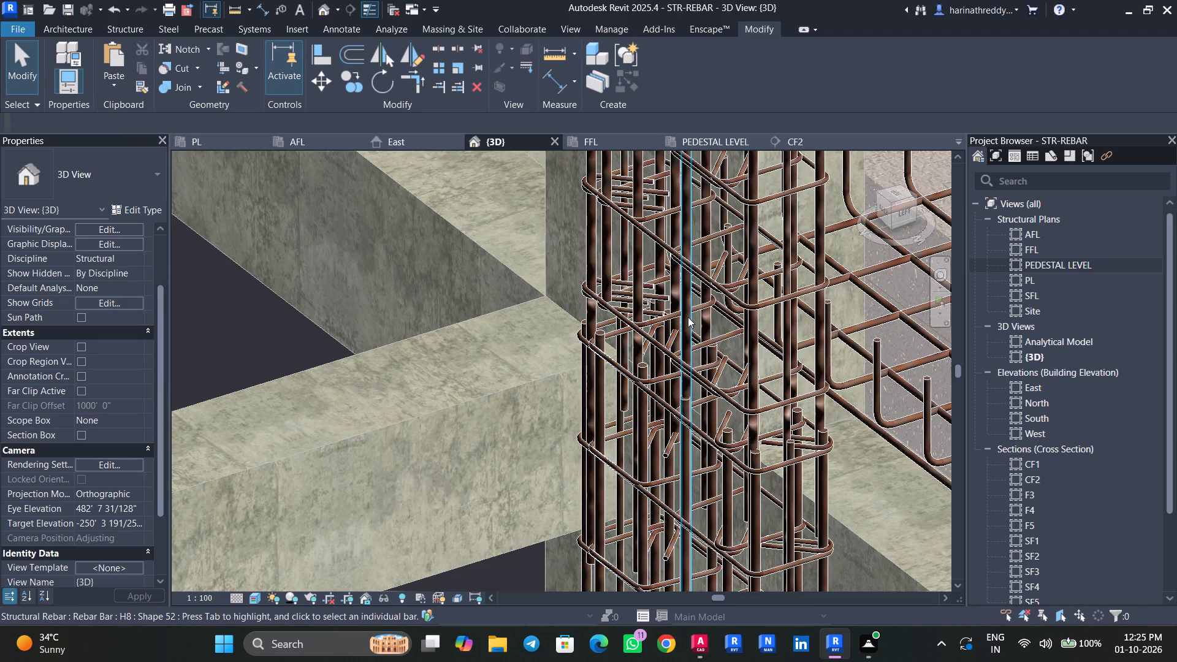
pyautogui.press('Tab')
pyautogui.press('Tab')
pyautogui.click(687, 317)
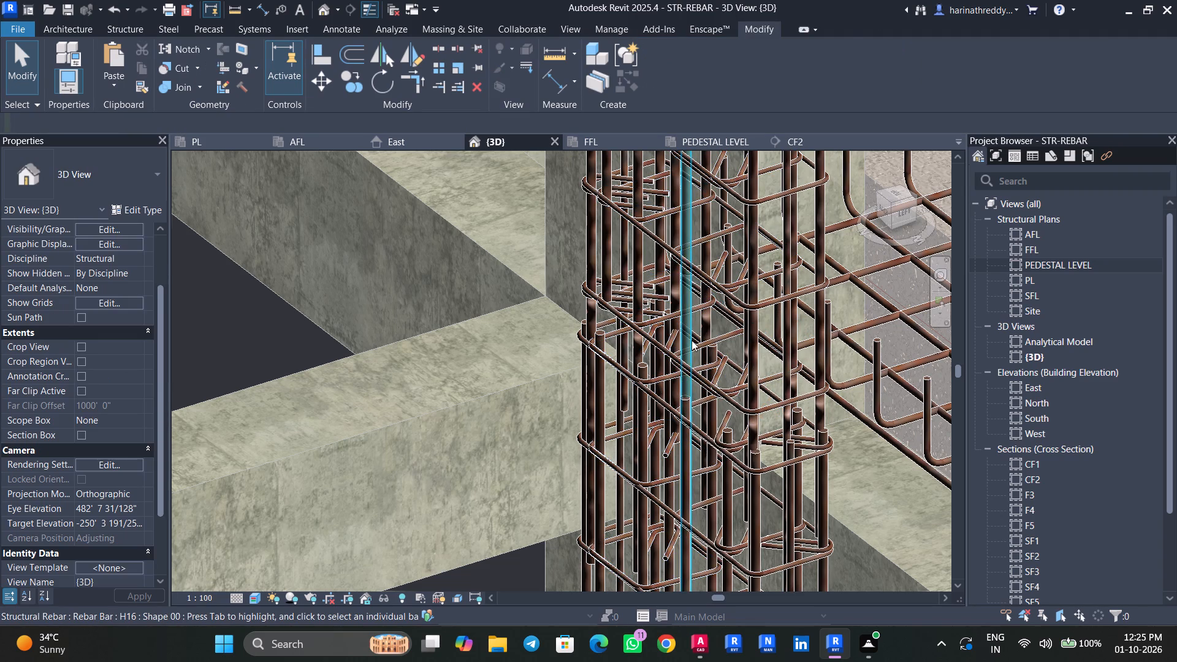
pyautogui.scroll(-4, 721, 416)
pyautogui.keyDown('shift'); pyautogui.moveTo(742, 460); pyautogui.dragTo(980, 442, button='middle'); pyautogui.keyUp('shift')
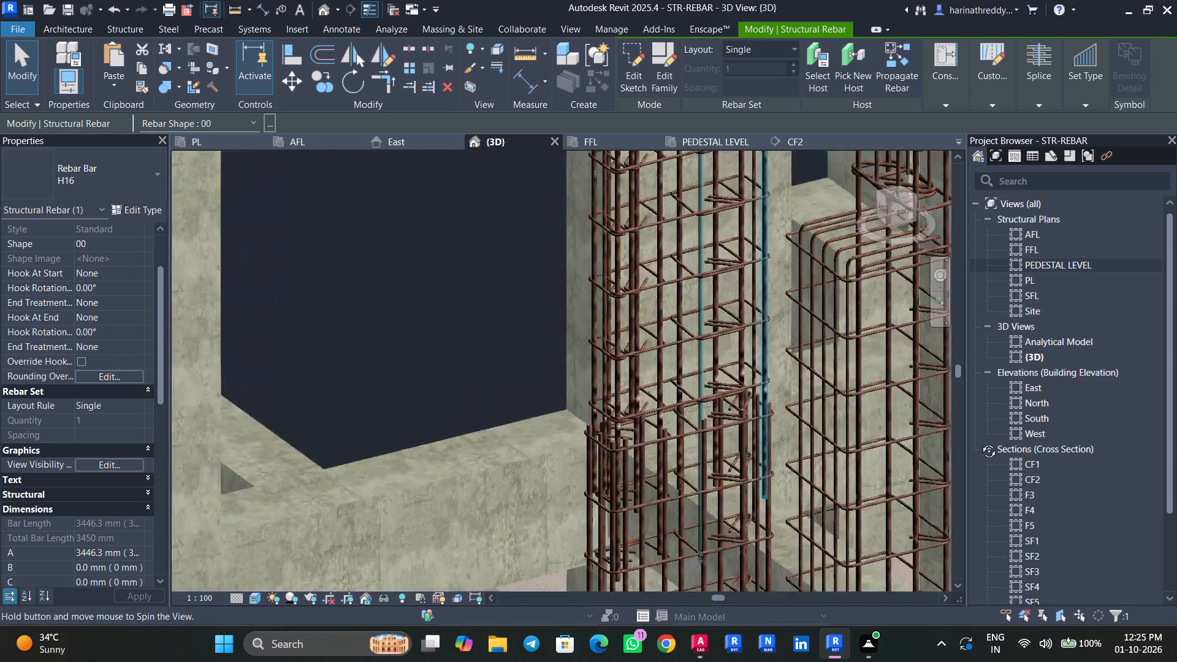
pyautogui.keyDown('shift'); pyautogui.moveTo(980, 442); pyautogui.dragTo(1013, 442, button='middle'); pyautogui.keyUp('shift')
pyautogui.scroll(-9, 719, 448)
pyautogui.press('Escape')
pyautogui.press('Escape')
# Survey the columns and footings across the whole structure to find which columns still need reinforcement or bar laps.
pyautogui.scroll(2, 767, 374)
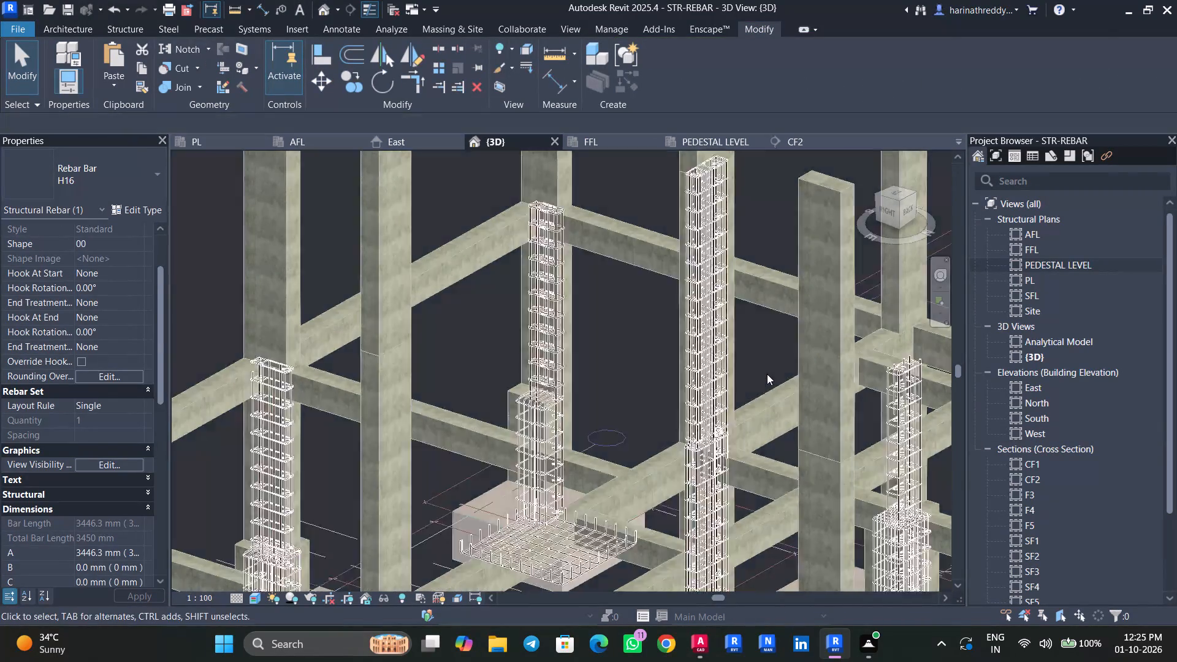
pyautogui.scroll(8, 767, 374)
pyautogui.moveTo(744, 396); pyautogui.dragTo(760, 357, button='middle')
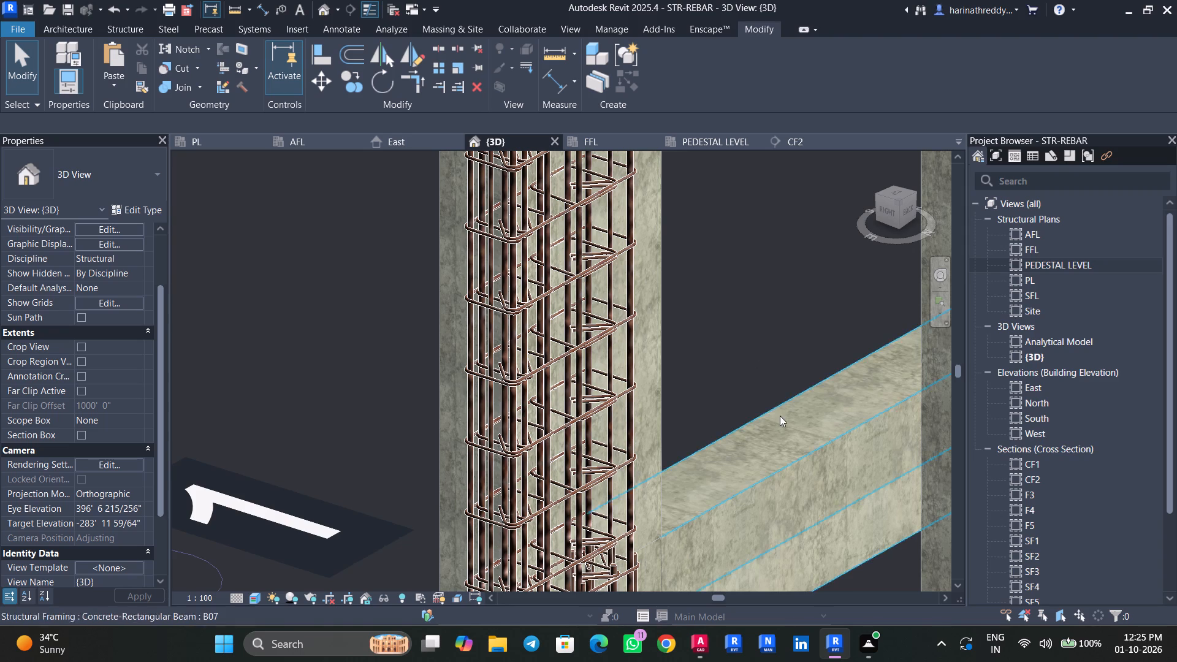
pyautogui.press('Escape')
pyautogui.scroll(-14, 739, 373)
pyautogui.moveTo(737, 348); pyautogui.dragTo(681, 380, button='middle')
pyautogui.moveTo(317, 370); pyautogui.dragTo(272, 234, button='middle')
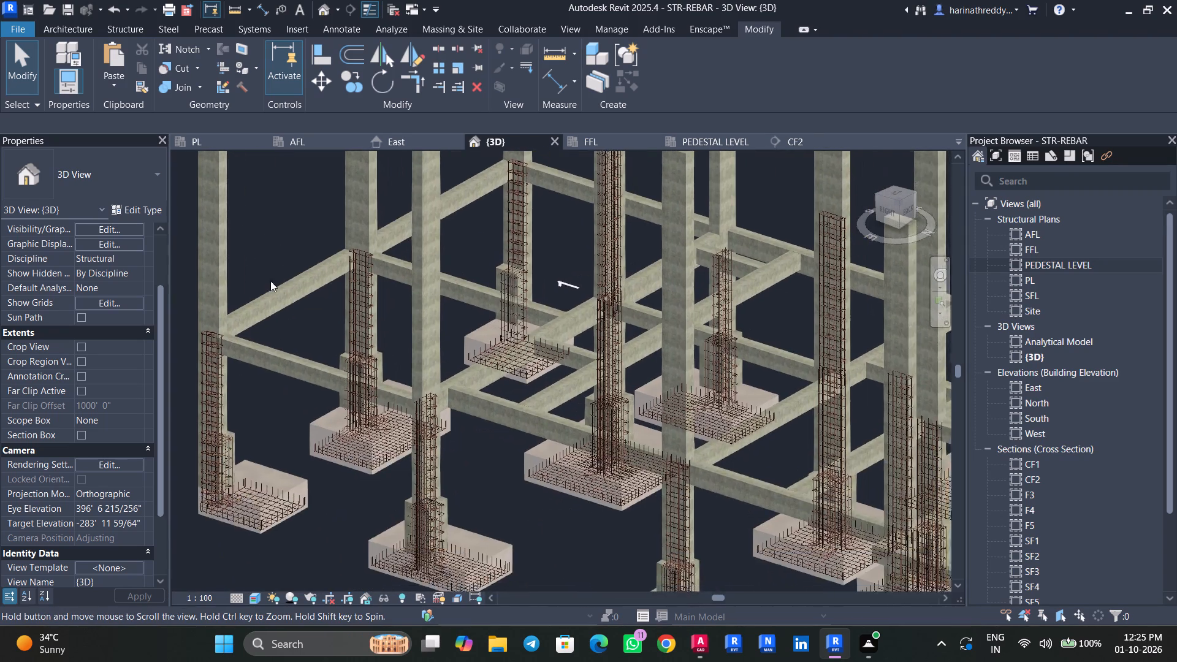
pyautogui.scroll(8, 217, 368)
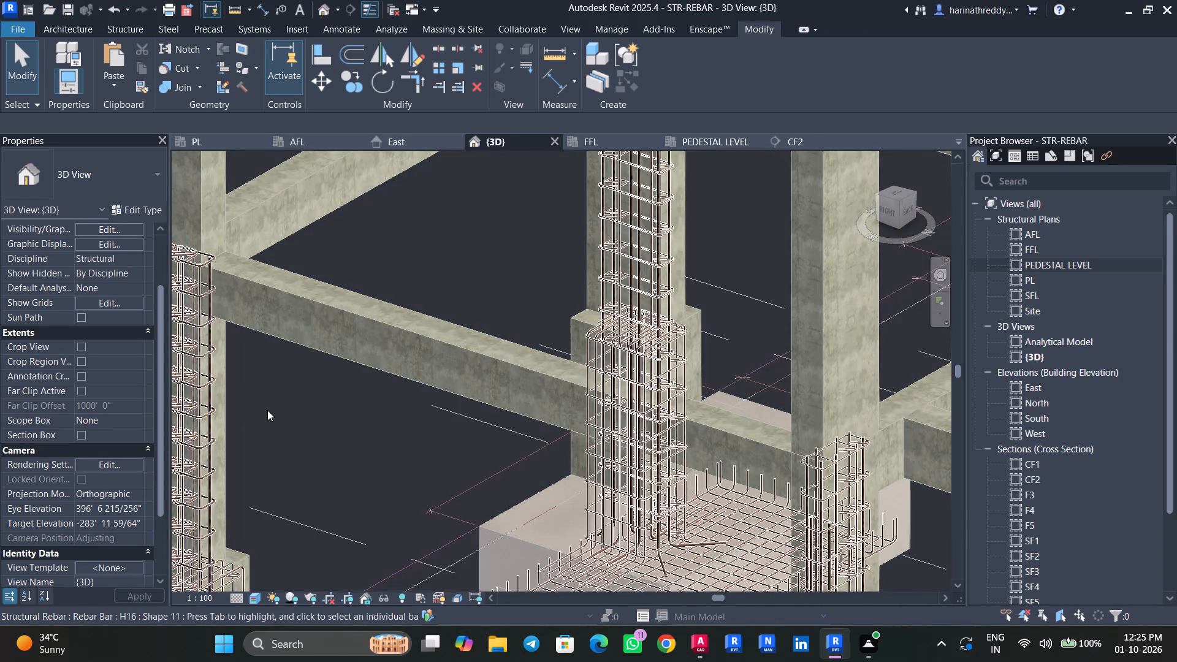
pyautogui.scroll(-6, 267, 408)
pyautogui.moveTo(412, 569); pyautogui.dragTo(185, 481, button='middle')
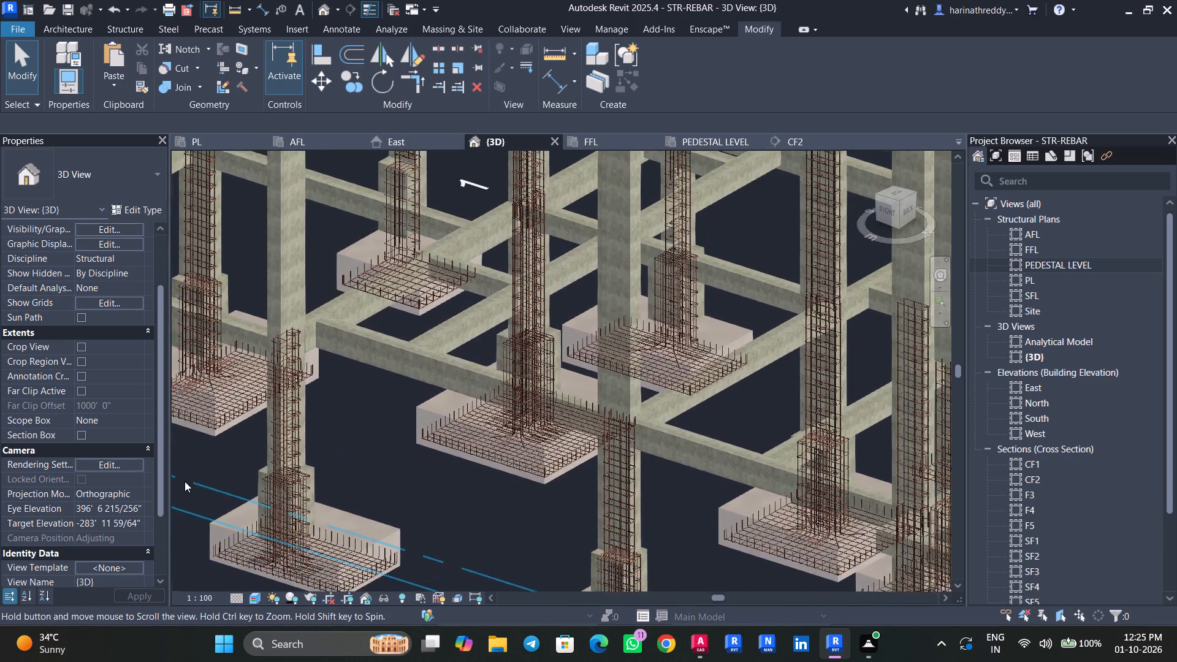
pyautogui.moveTo(185, 481); pyautogui.dragTo(185, 481, button='middle')
pyautogui.keyDown('shift'); pyautogui.moveTo(463, 497); pyautogui.dragTo(386, 511, button='middle'); pyautogui.keyUp('shift')
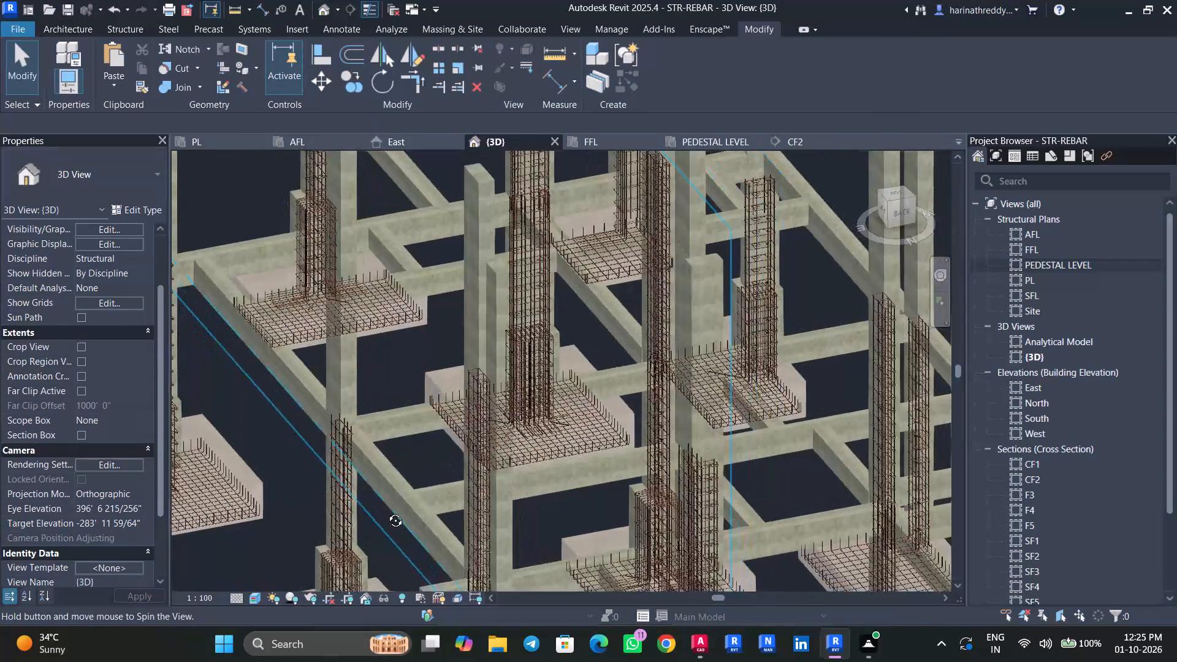
pyautogui.keyDown('shift'); pyautogui.moveTo(386, 511); pyautogui.dragTo(386, 522, button='middle'); pyautogui.keyUp('shift')
pyautogui.moveTo(535, 473); pyautogui.dragTo(335, 294, button='middle')
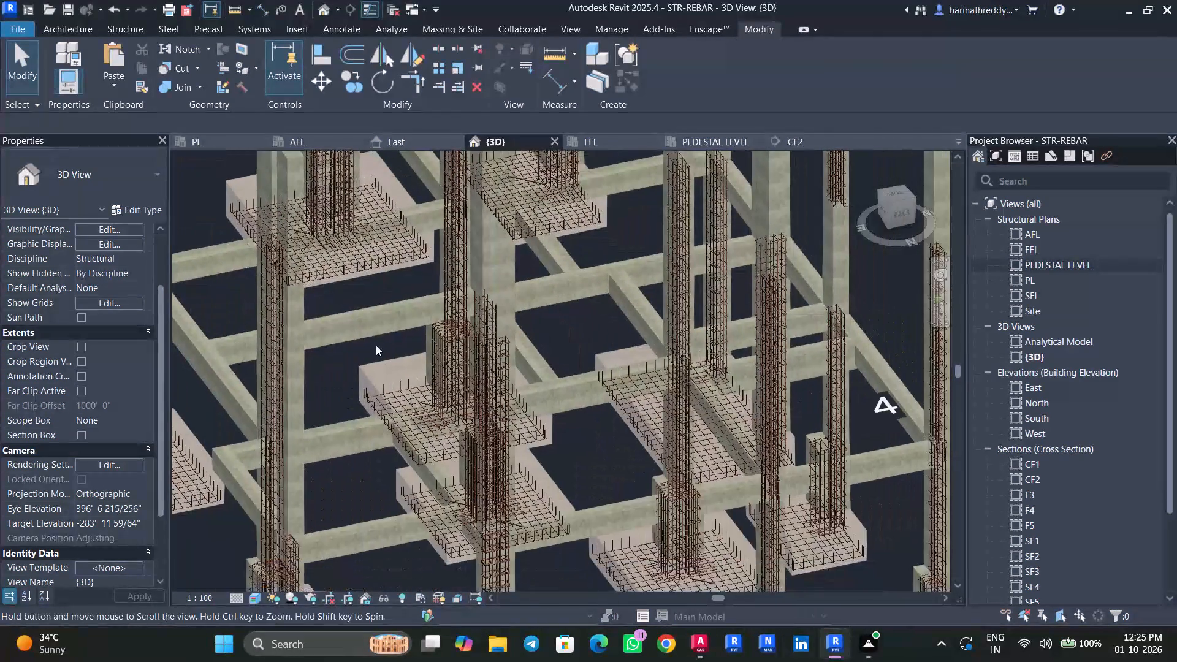
pyautogui.keyDown('shift'); pyautogui.moveTo(562, 479); pyautogui.dragTo(481, 471, button='middle'); pyautogui.keyUp('shift')
pyautogui.keyDown('shift'); pyautogui.moveTo(652, 522); pyautogui.dragTo(528, 513, button='middle'); pyautogui.keyUp('shift')
pyautogui.moveTo(515, 503); pyautogui.dragTo(957, 548, button='middle')
pyautogui.moveTo(709, 511); pyautogui.dragTo(1062, 577, button='middle')
pyautogui.scroll(1, 1060, 577)
pyautogui.scroll(4, 402, 382)
pyautogui.moveTo(400, 363); pyautogui.dragTo(558, 546, button='middle')
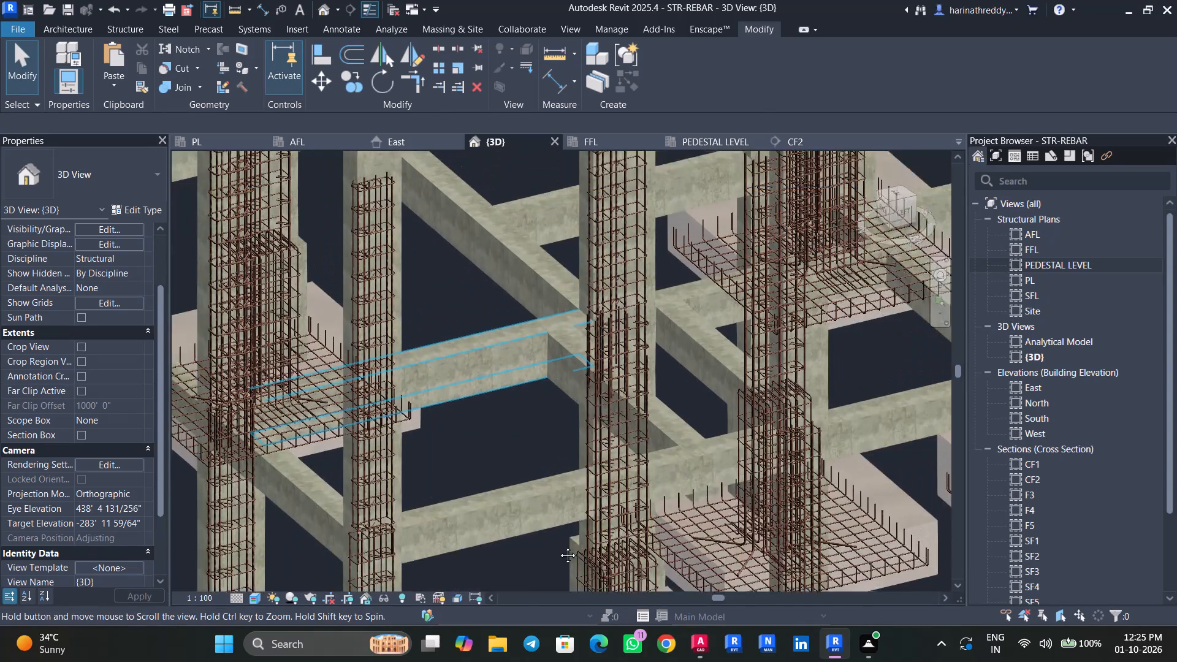
pyautogui.moveTo(558, 546); pyautogui.dragTo(560, 541, button='middle')
pyautogui.click(468, 362)
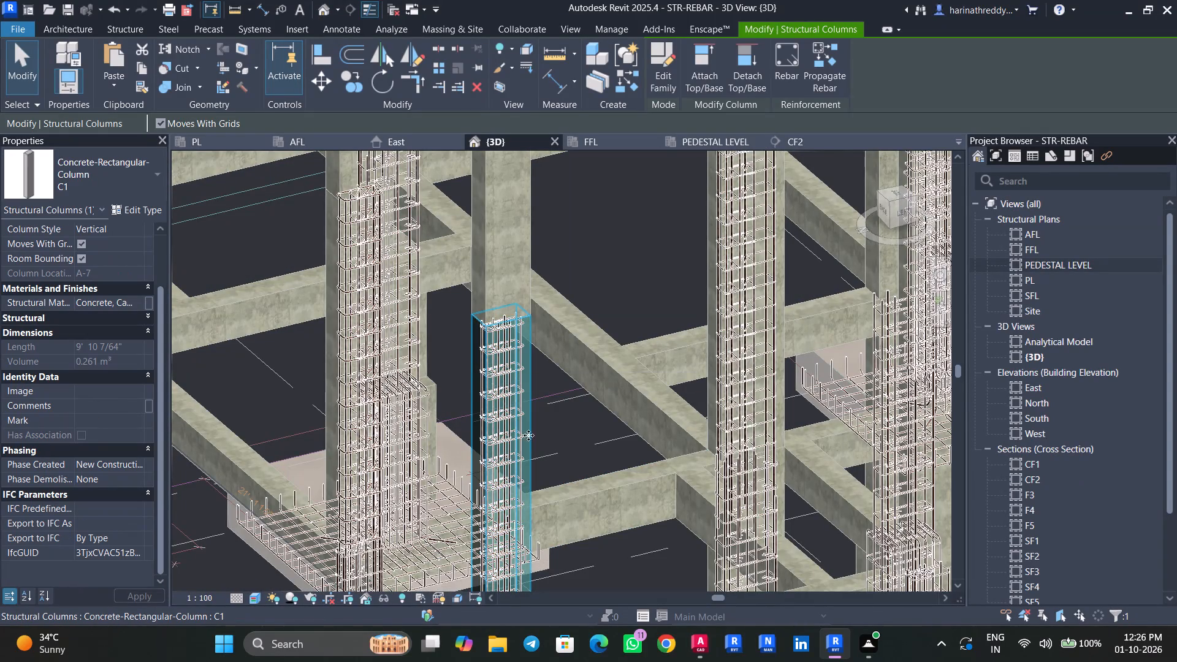
pyautogui.scroll(-3, 604, 495)
pyautogui.press('Escape')
pyautogui.press('Escape')
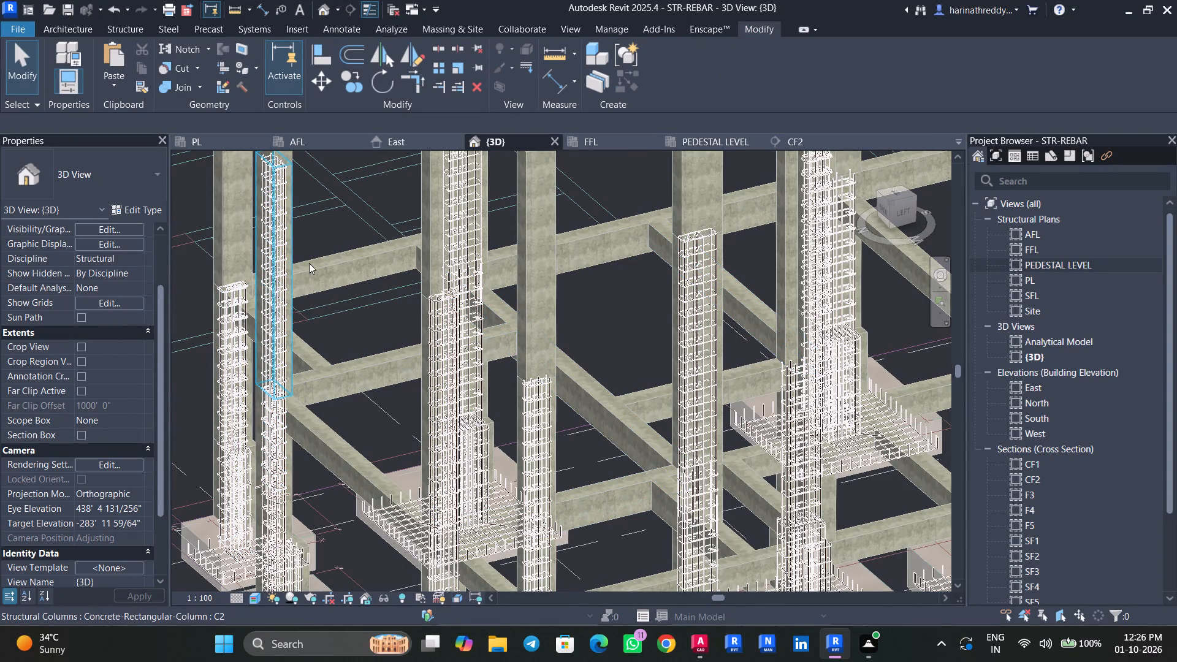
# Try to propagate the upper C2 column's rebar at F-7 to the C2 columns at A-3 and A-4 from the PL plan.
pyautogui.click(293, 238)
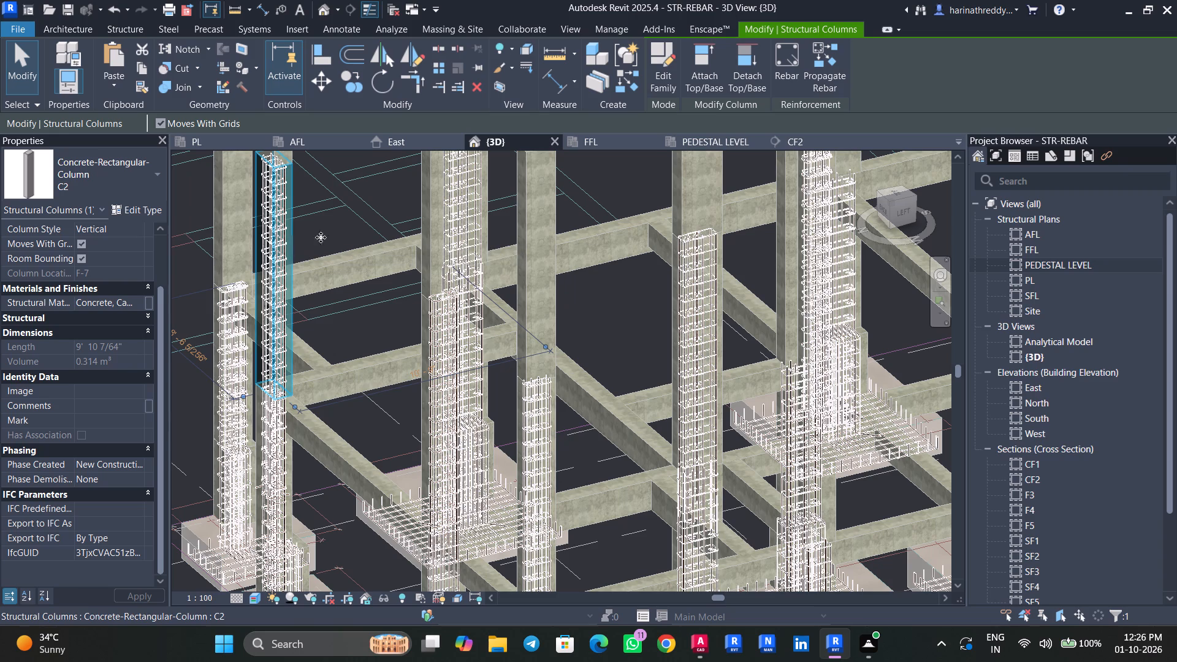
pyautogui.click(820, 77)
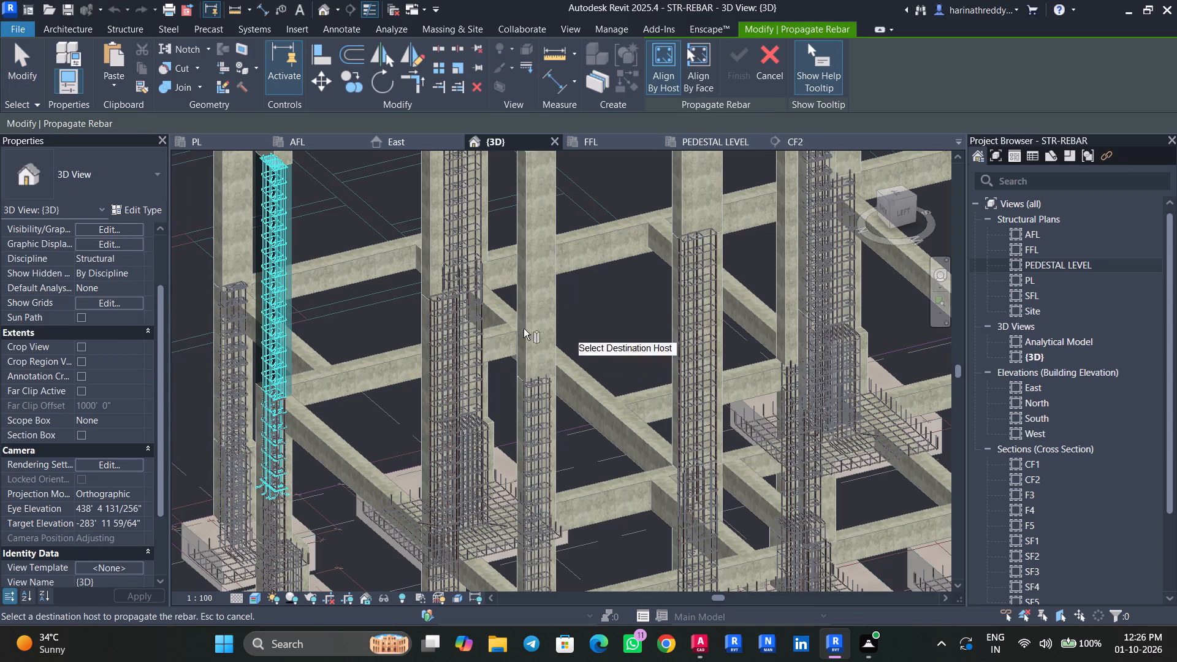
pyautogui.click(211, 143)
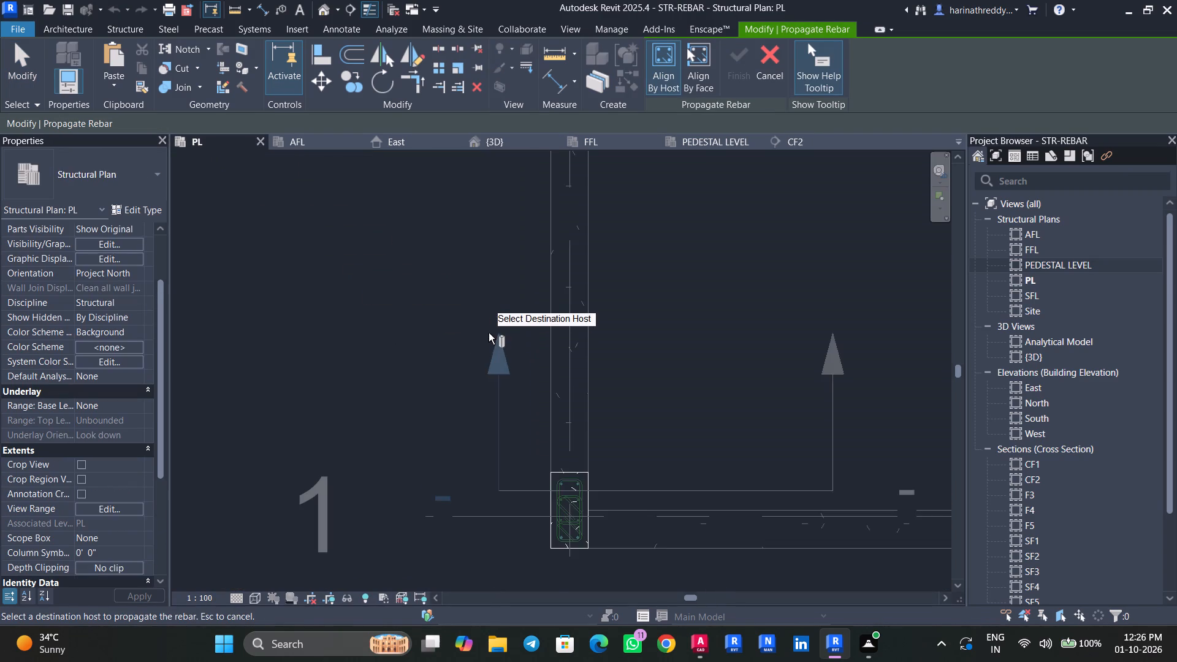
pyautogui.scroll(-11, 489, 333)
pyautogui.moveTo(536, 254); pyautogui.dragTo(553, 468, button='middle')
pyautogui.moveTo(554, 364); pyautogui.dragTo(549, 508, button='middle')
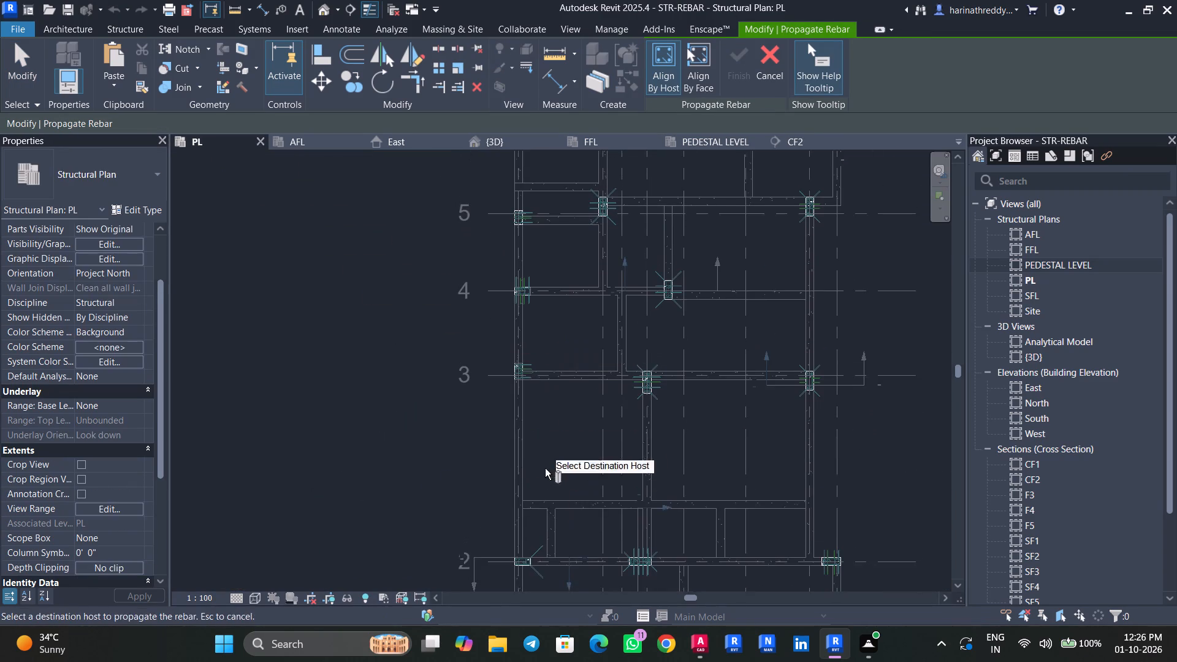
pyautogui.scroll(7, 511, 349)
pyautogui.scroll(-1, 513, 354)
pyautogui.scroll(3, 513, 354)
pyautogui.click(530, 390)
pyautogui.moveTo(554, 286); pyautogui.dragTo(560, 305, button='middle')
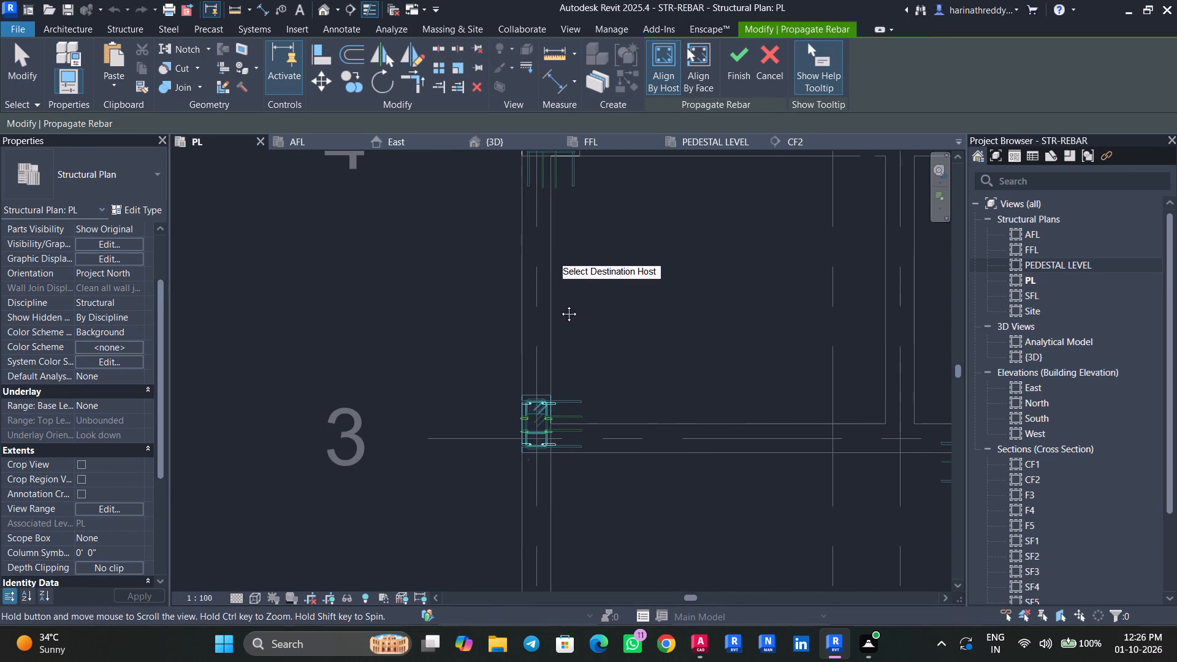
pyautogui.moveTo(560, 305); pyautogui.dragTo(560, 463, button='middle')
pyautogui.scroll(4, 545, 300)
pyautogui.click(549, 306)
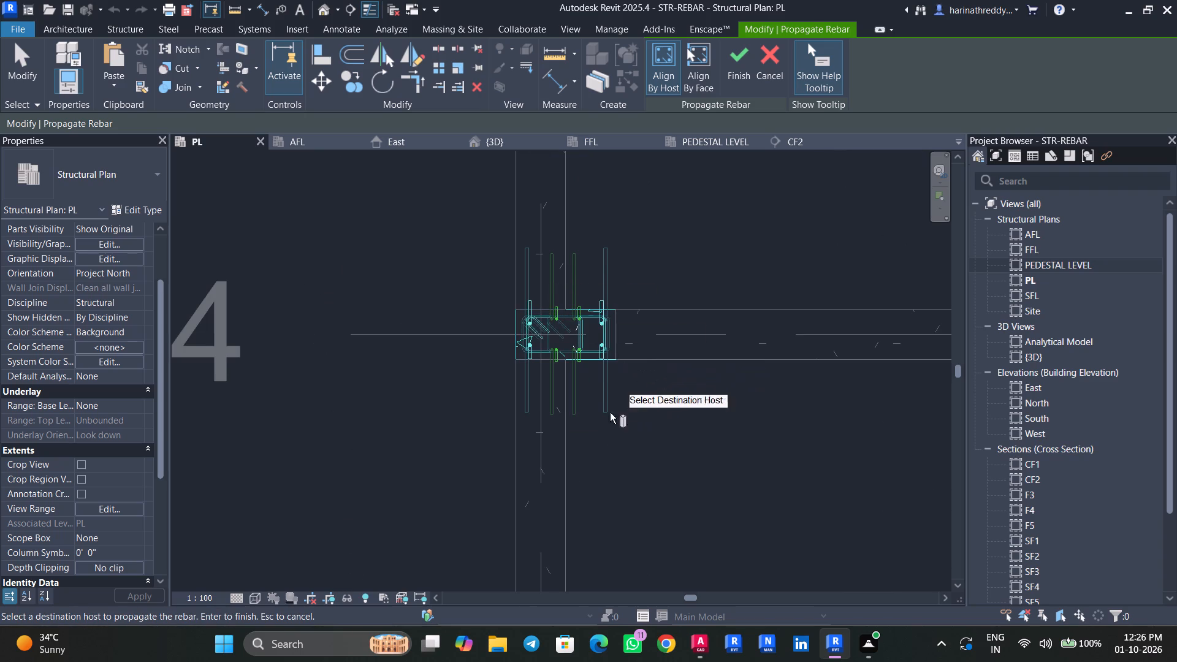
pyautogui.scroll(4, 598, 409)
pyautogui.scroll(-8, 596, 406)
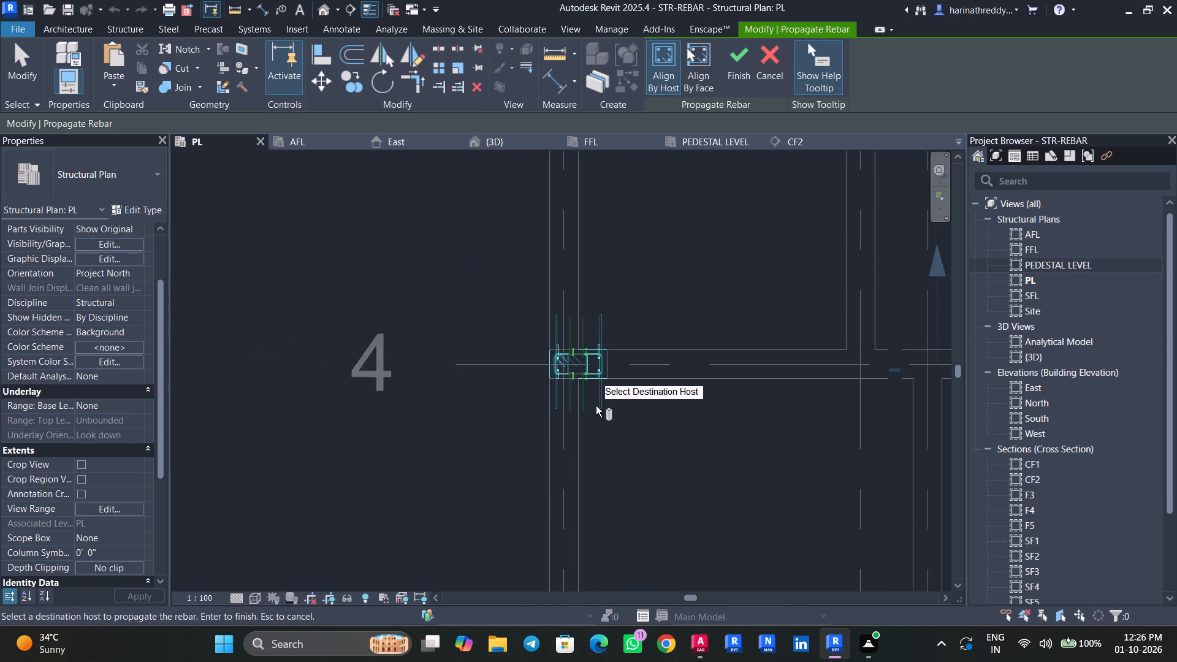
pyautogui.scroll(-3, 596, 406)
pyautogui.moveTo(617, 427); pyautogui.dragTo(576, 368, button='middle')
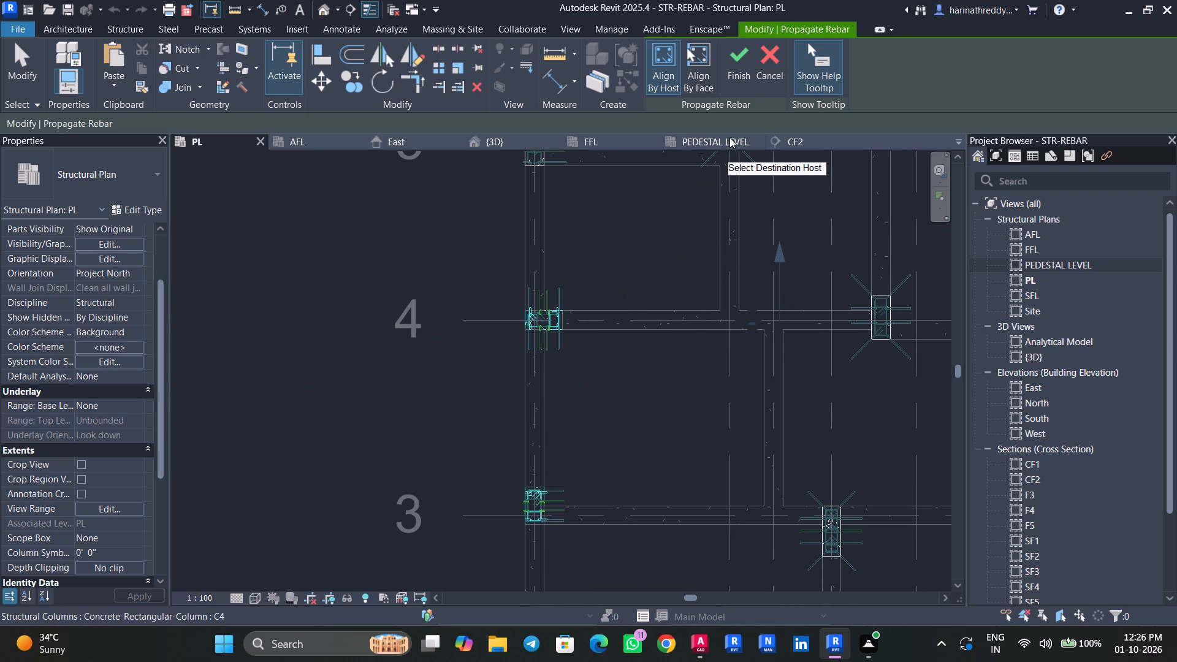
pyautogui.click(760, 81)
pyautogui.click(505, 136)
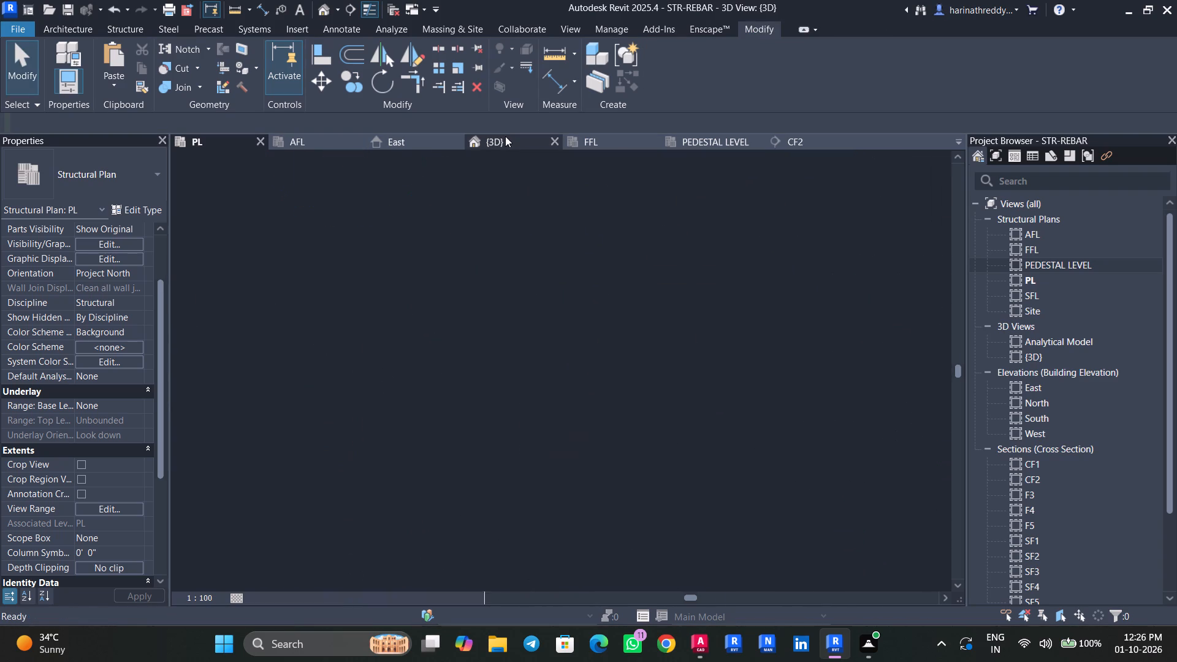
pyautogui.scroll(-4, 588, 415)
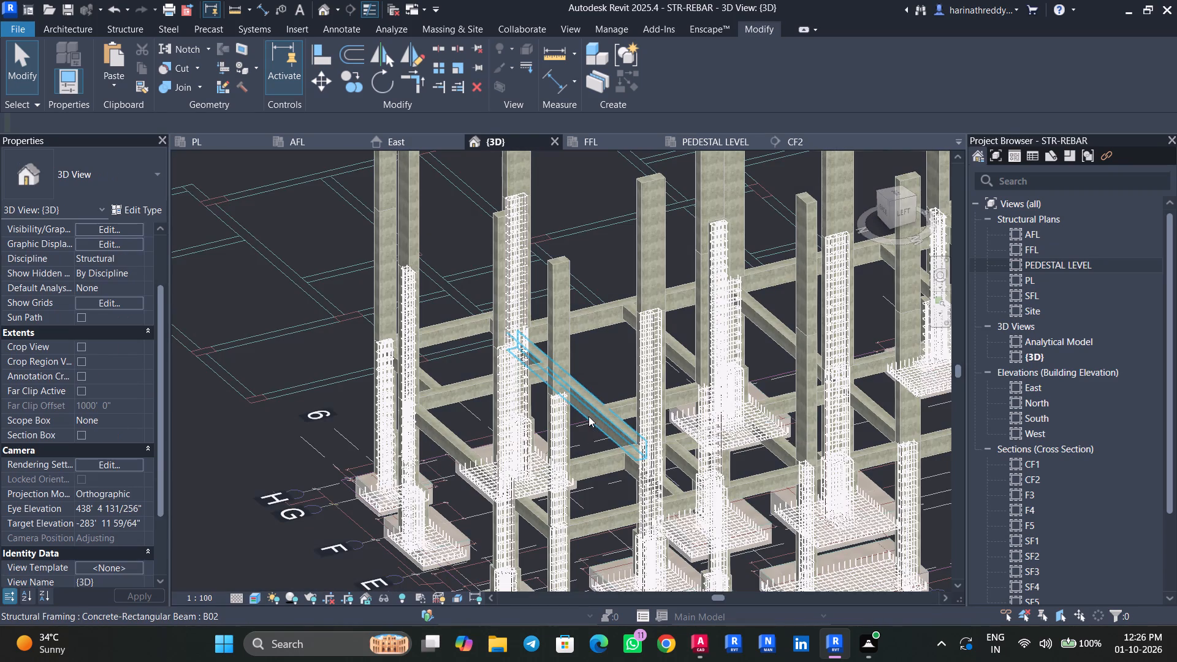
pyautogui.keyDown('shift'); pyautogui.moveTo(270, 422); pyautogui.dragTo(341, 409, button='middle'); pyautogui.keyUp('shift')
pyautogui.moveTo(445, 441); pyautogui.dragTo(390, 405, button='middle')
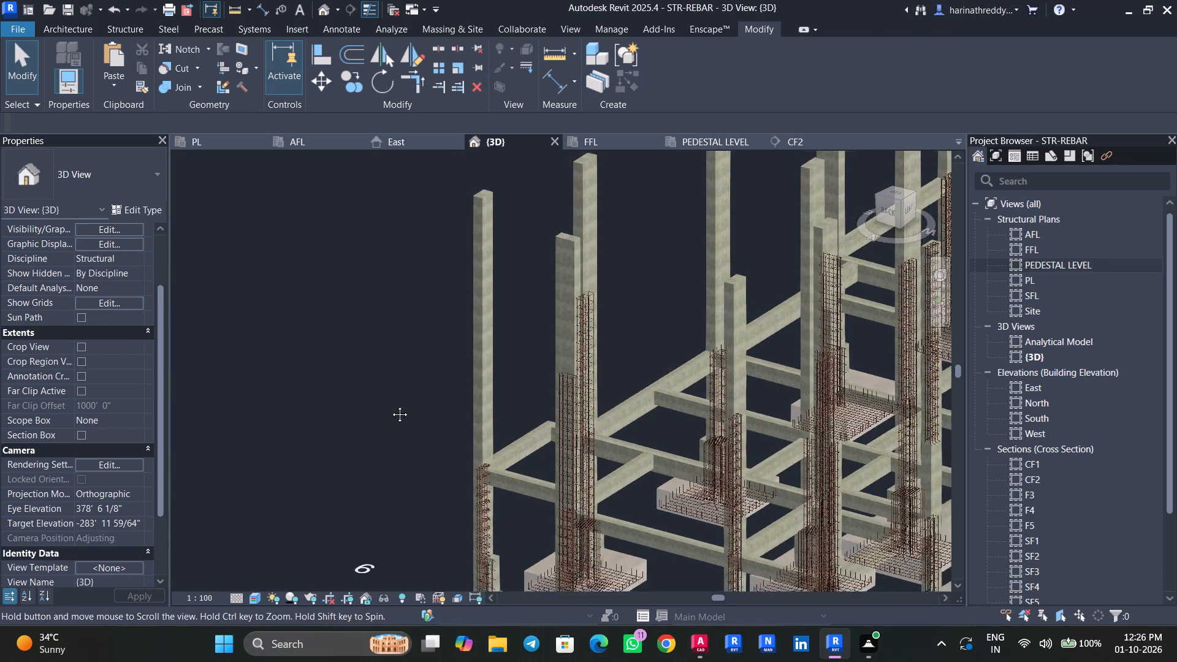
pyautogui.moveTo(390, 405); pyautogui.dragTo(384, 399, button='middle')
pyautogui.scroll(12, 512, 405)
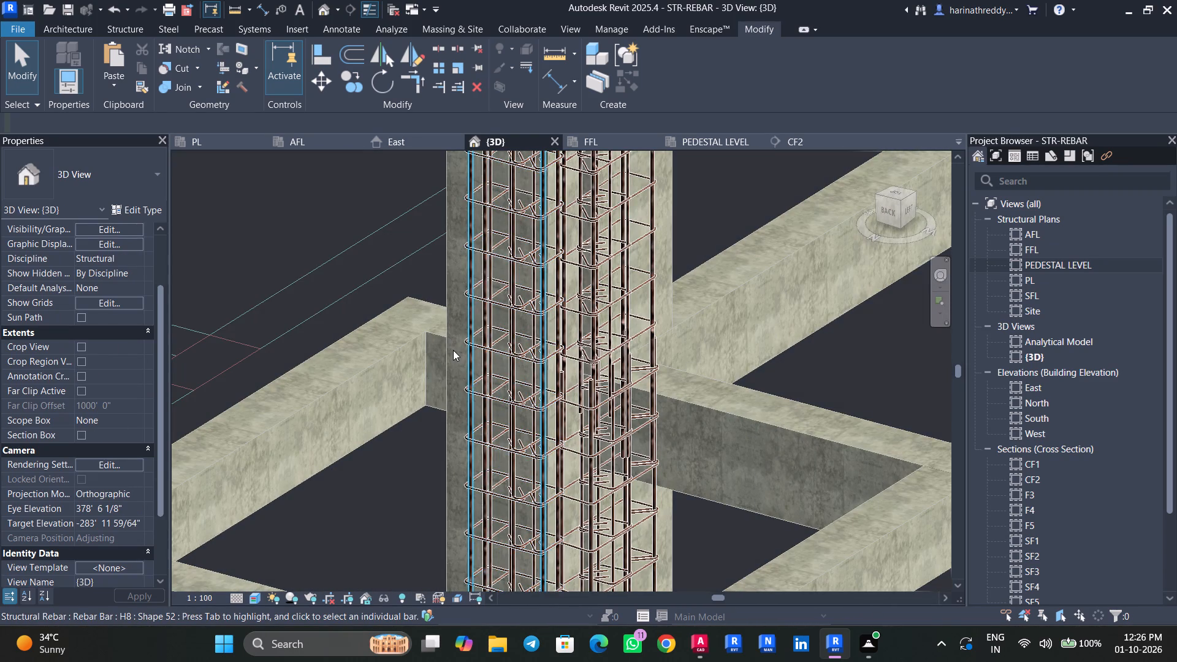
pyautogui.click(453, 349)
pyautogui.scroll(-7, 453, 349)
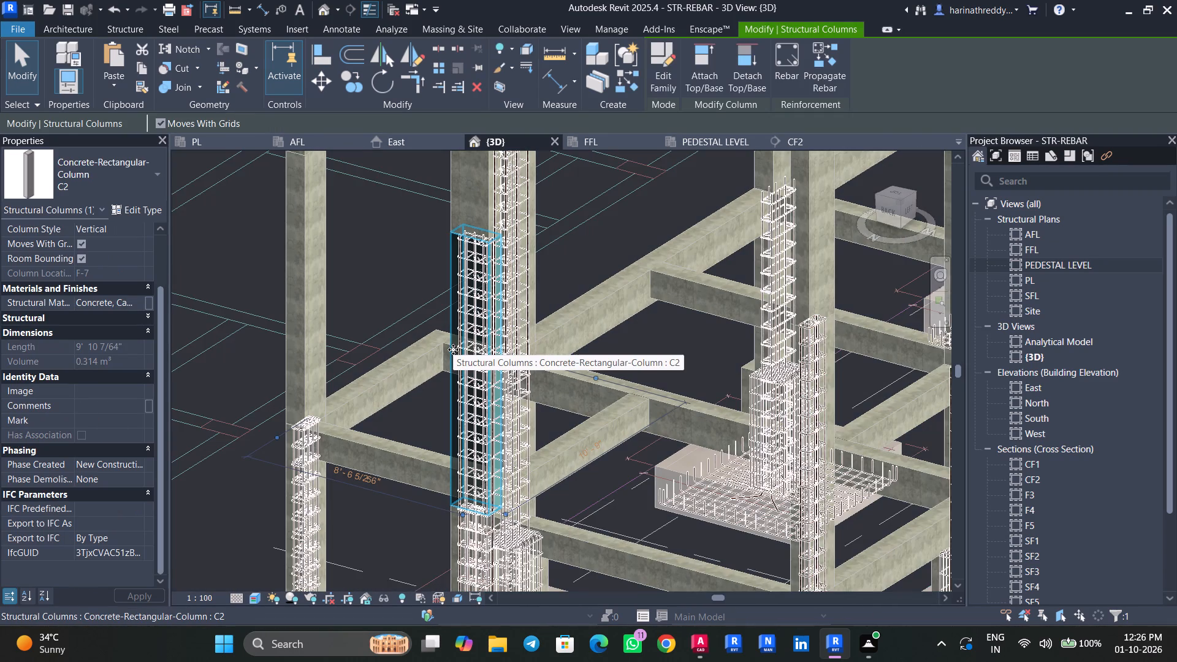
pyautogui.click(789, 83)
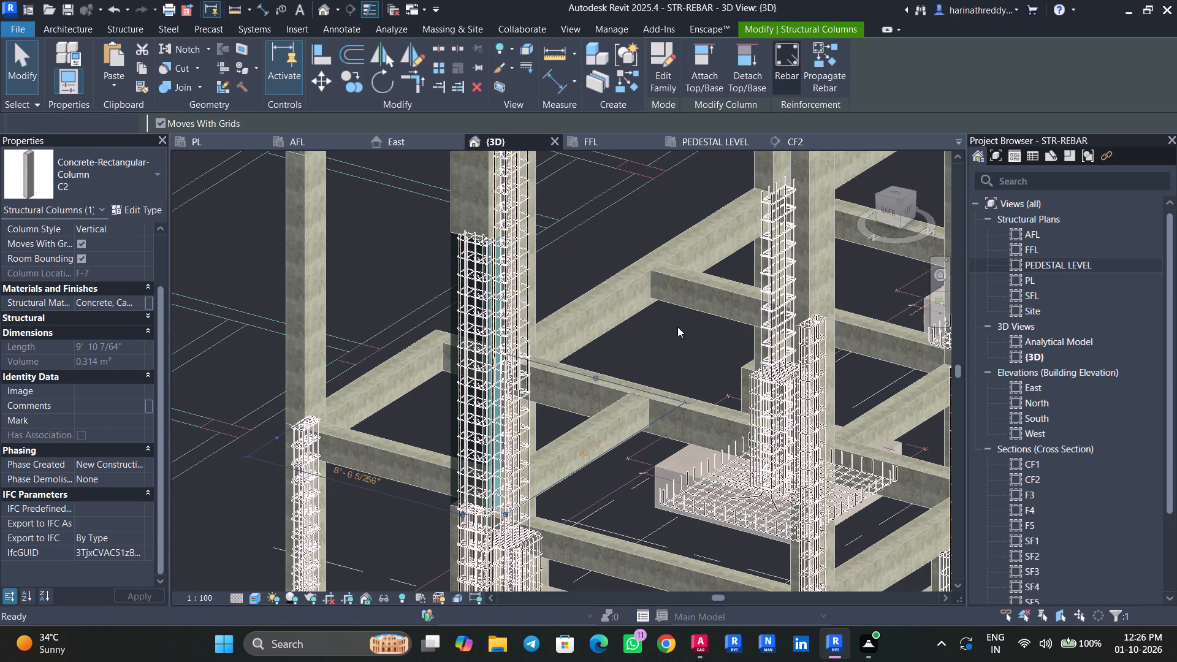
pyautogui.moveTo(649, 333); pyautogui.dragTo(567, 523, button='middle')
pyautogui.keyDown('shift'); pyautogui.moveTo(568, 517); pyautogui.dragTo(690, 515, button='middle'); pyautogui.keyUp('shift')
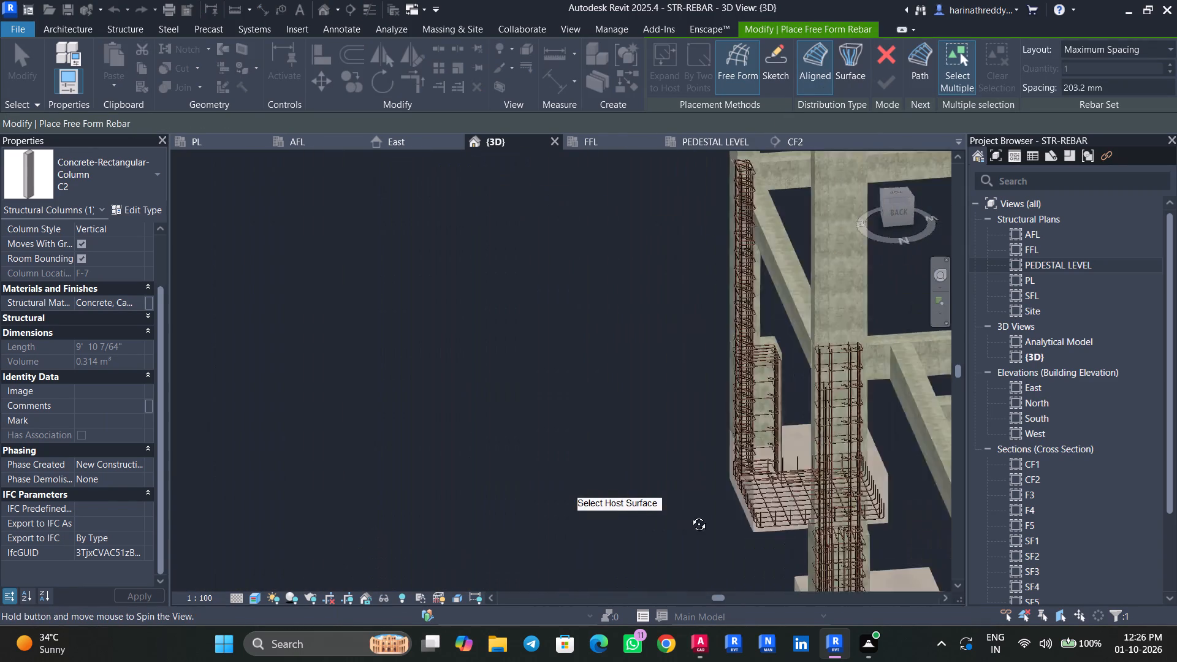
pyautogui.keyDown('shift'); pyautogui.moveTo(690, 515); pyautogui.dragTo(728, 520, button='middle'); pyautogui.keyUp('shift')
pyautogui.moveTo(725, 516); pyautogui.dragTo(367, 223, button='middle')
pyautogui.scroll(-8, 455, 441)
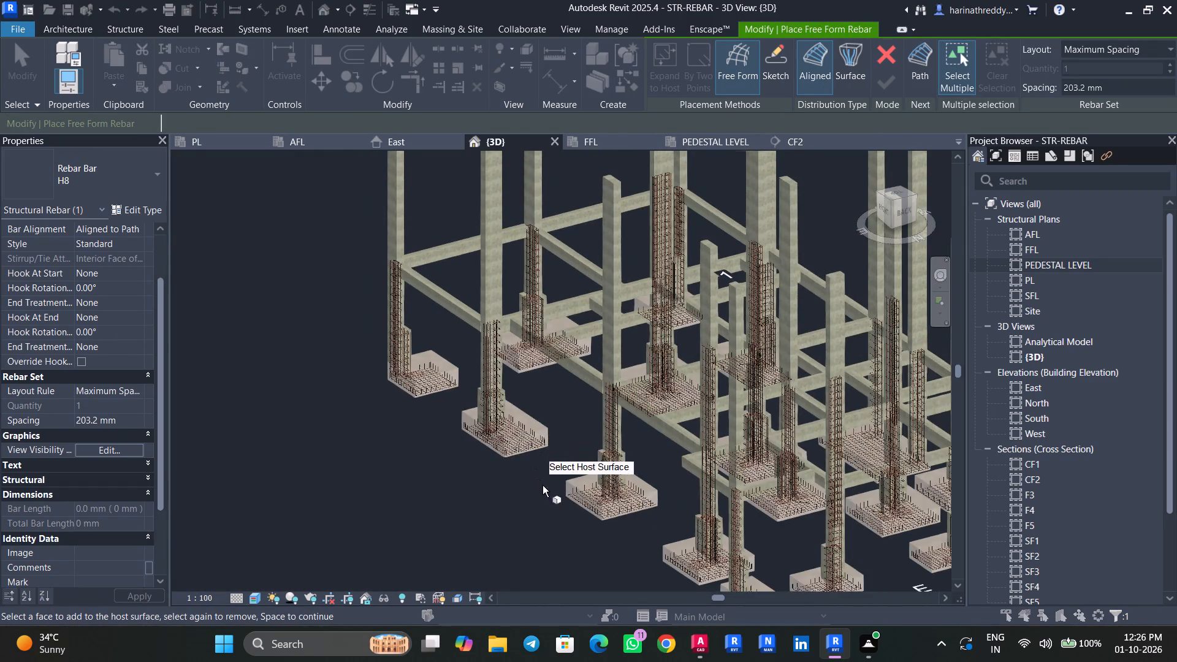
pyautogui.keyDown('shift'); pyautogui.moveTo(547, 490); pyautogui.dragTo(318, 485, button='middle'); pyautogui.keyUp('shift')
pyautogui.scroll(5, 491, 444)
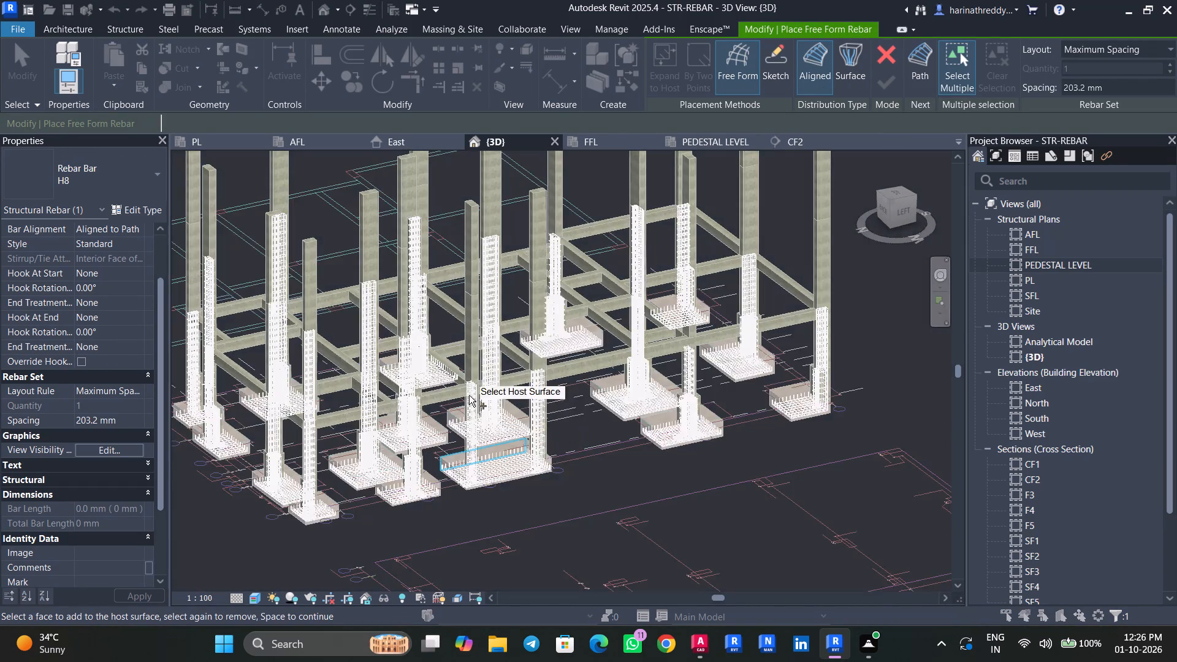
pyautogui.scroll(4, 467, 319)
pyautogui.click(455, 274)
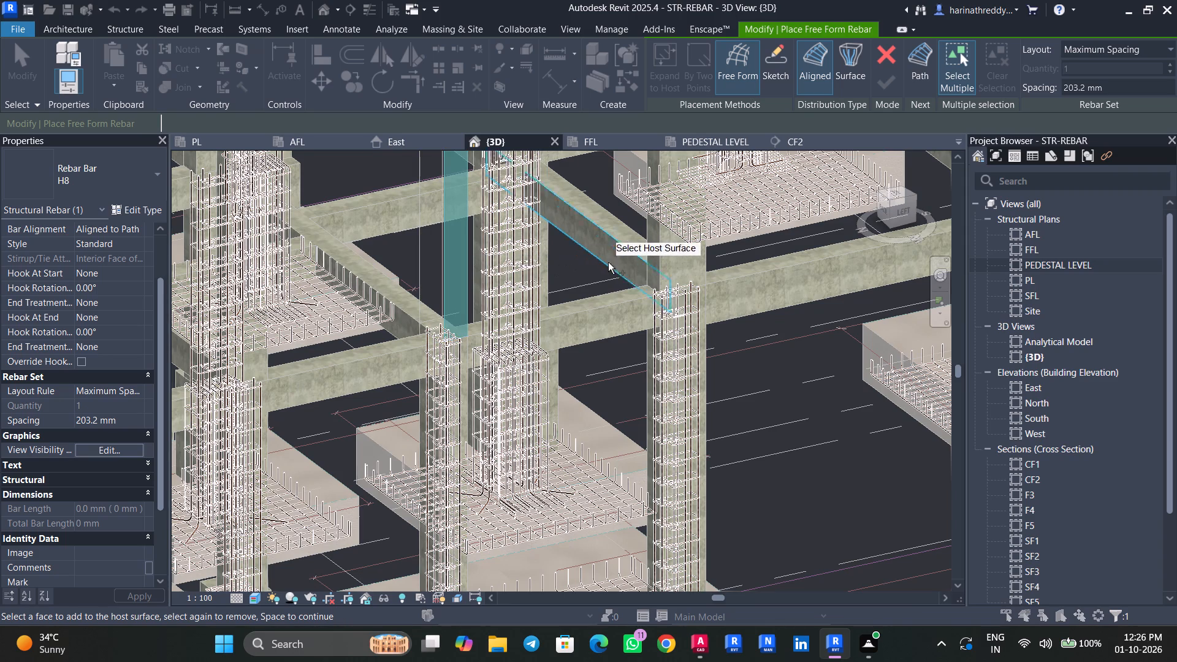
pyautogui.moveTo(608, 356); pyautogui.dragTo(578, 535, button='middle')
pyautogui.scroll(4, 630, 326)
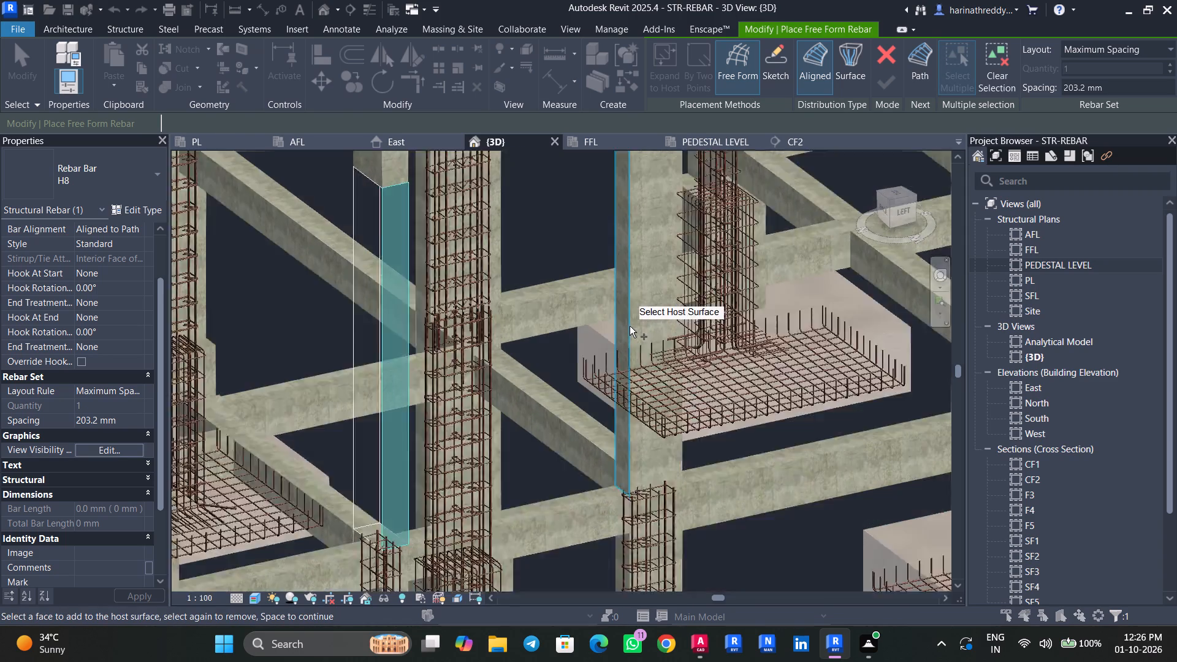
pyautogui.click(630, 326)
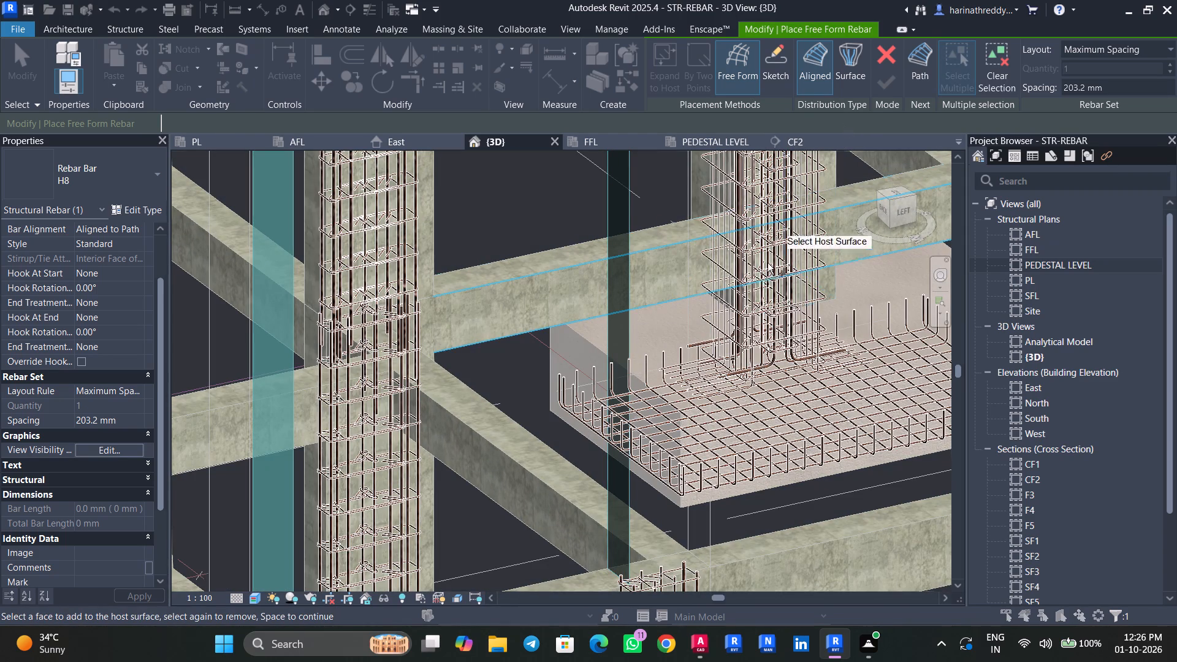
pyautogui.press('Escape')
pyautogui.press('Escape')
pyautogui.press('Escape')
# Examine the C2 column at A-3 in the PL plan to see whether the upper column can be picked there.
pyautogui.scroll(-15, 554, 437)
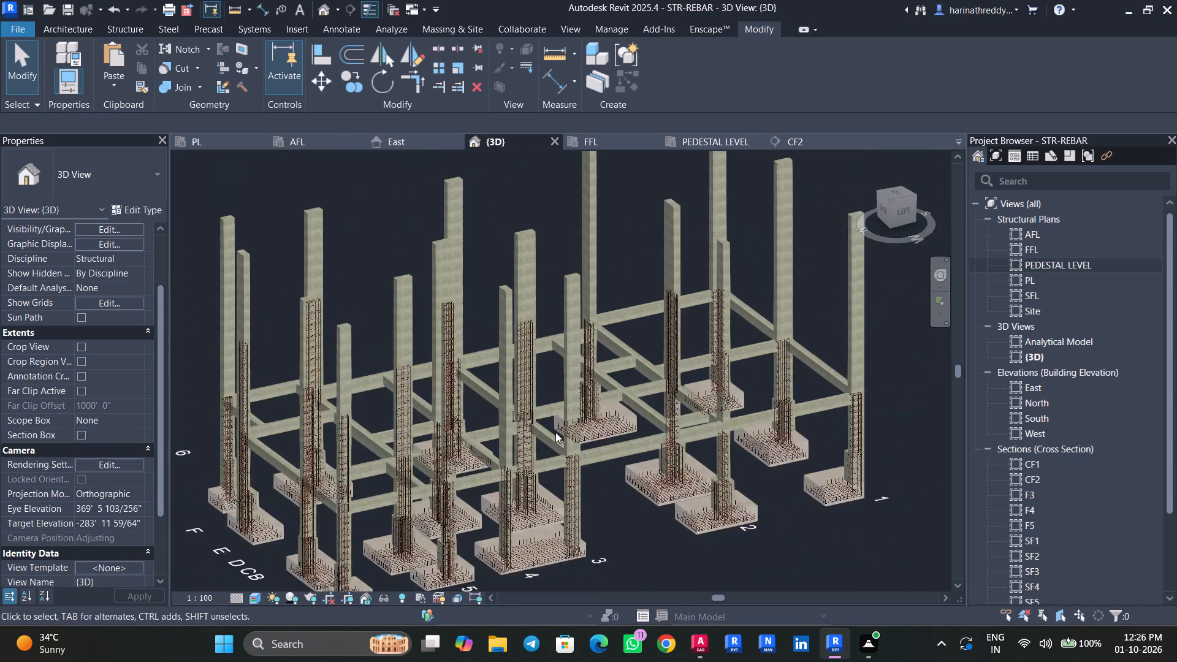
pyautogui.scroll(-4, 555, 432)
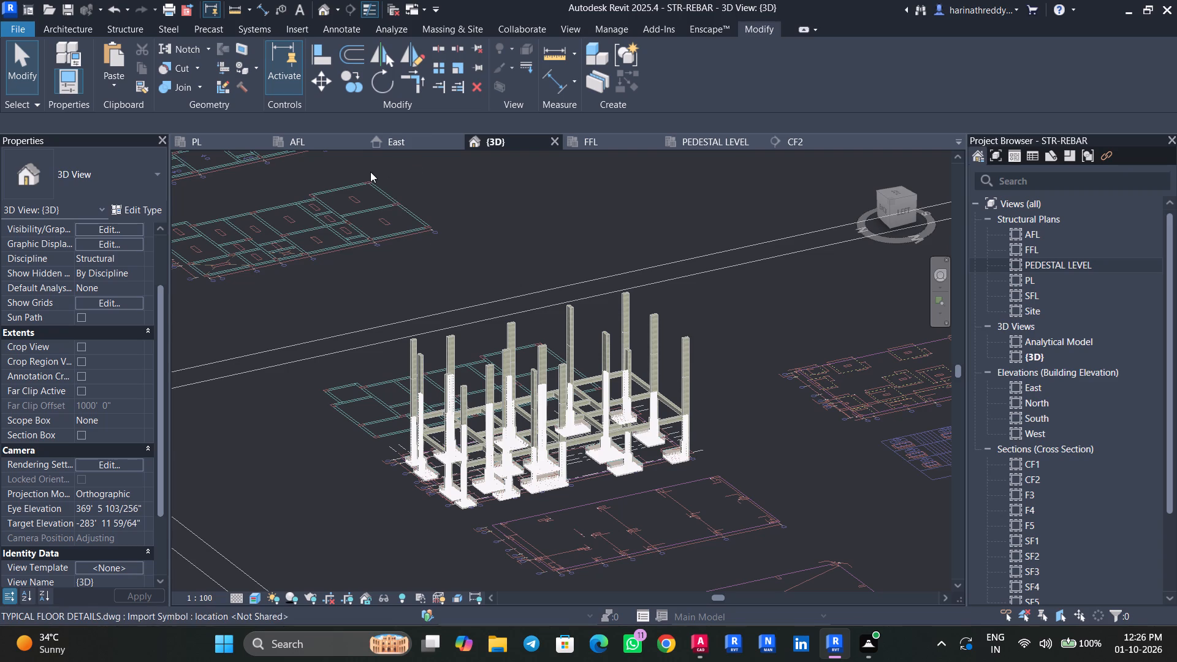
pyautogui.click(207, 147)
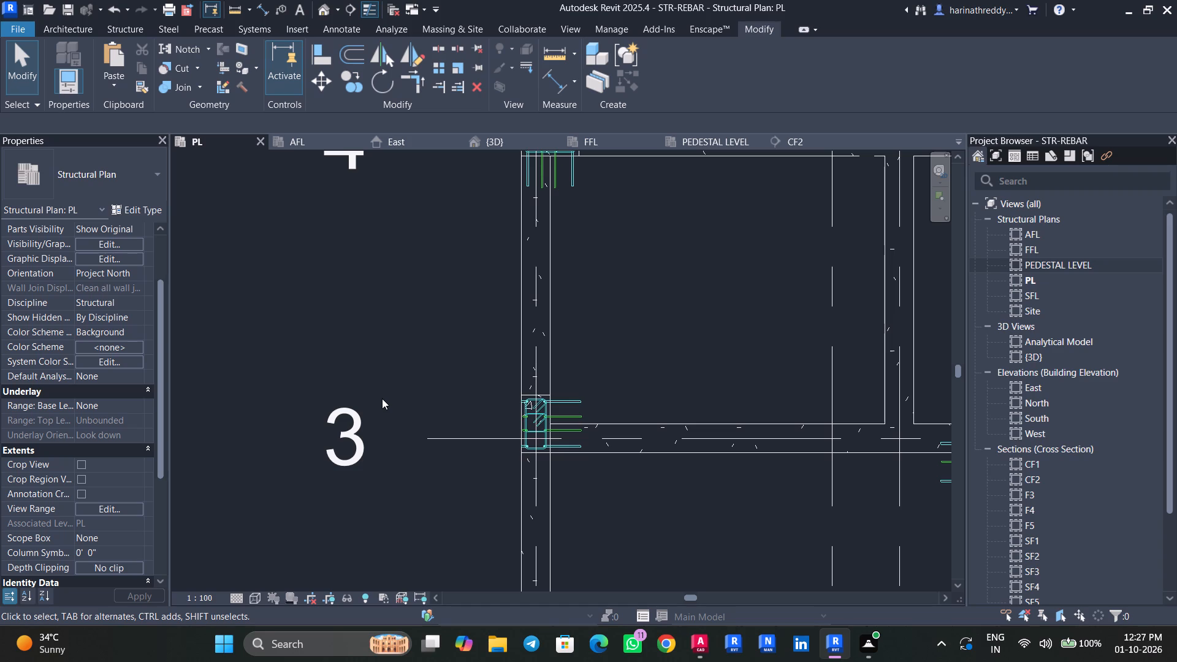
pyautogui.scroll(10, 551, 428)
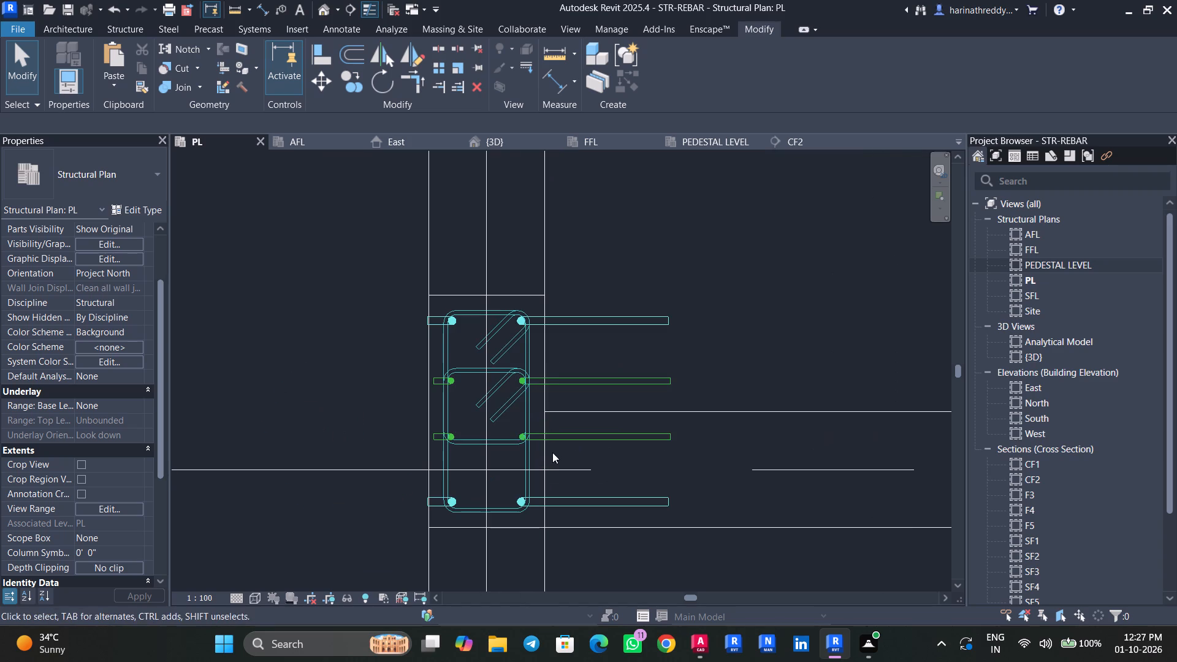
pyautogui.click(547, 455)
pyautogui.scroll(-8, 547, 455)
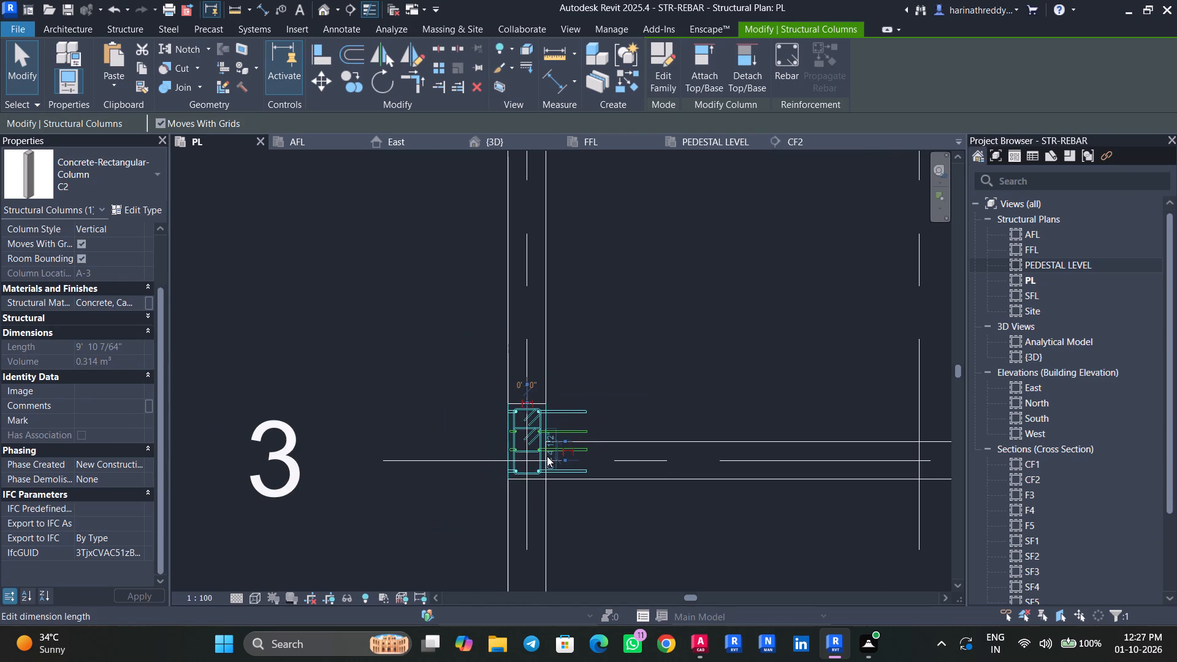
pyautogui.scroll(2, 551, 514)
pyautogui.press('Escape')
pyautogui.press('Escape')
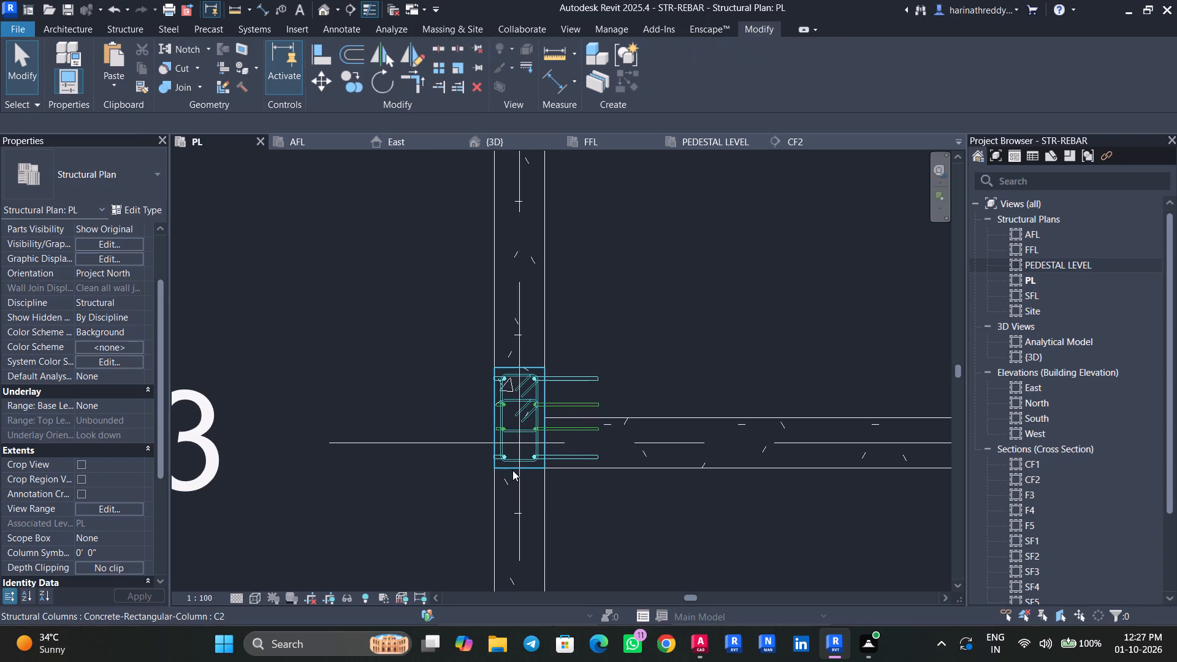
pyautogui.press('Tab')
pyautogui.press('Tab')
pyautogui.click(512, 470)
pyautogui.press('Escape')
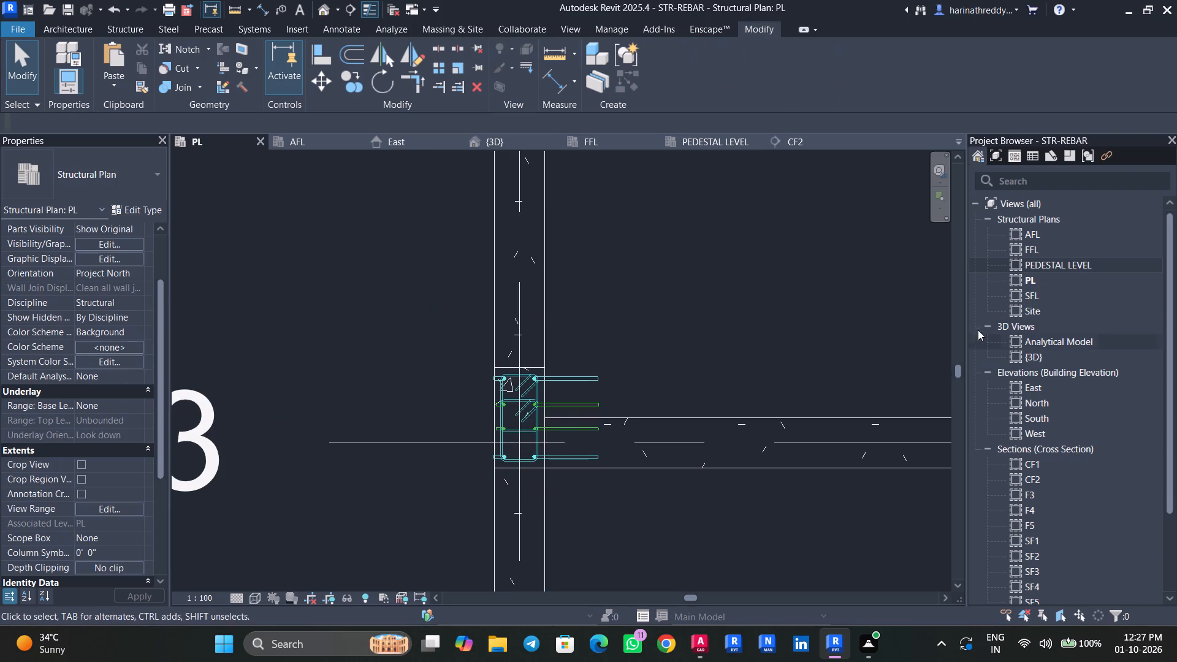
pyautogui.press('Escape')
pyautogui.press('Escape')
# Open the FFL structural plan and set it to Wireframe style and Fine detail so column rebar can be seen.
pyautogui.doubleClick(1035, 253)
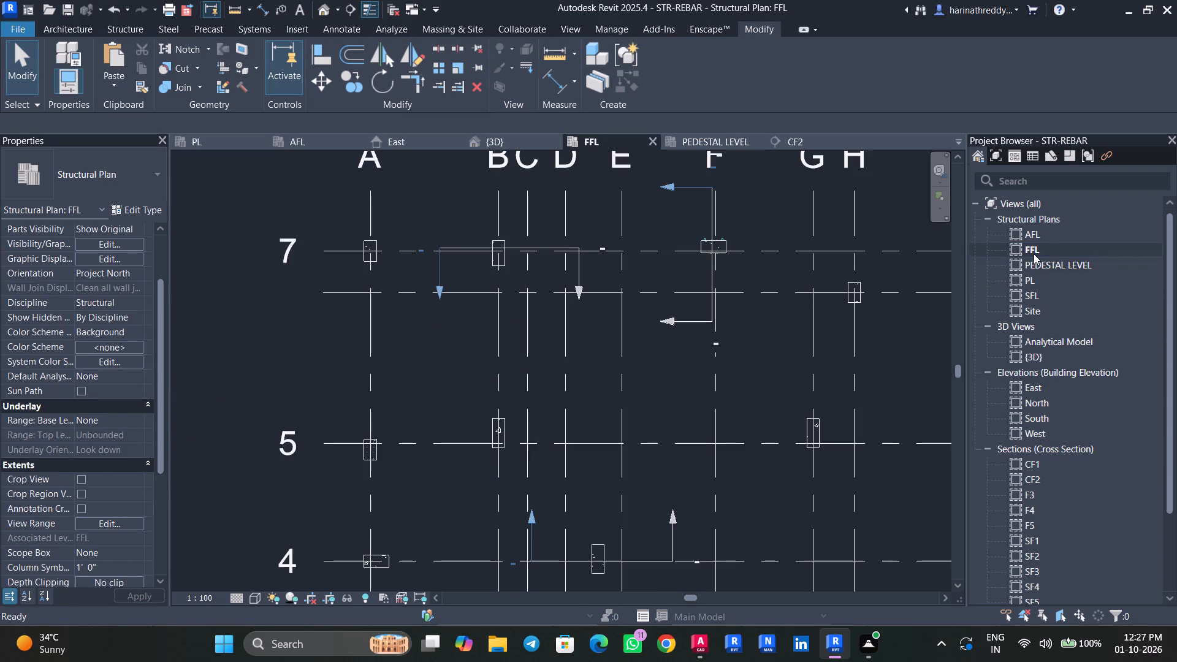
pyautogui.moveTo(414, 441); pyautogui.dragTo(476, 248, button='middle')
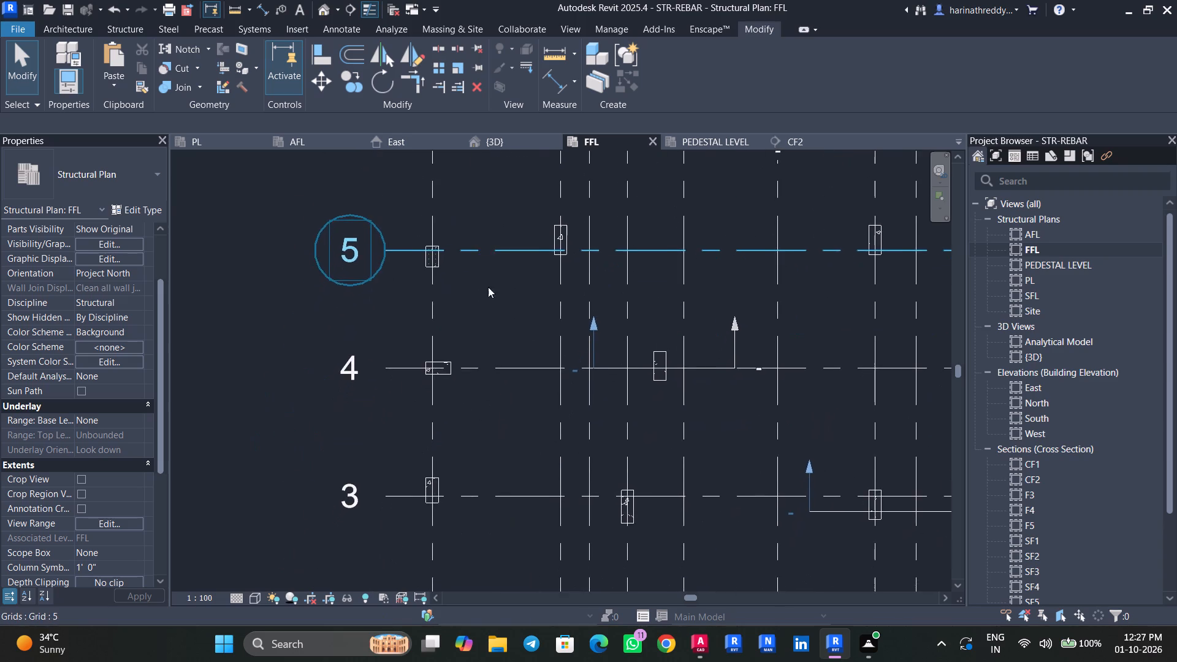
pyautogui.scroll(10, 470, 405)
pyautogui.click(251, 594)
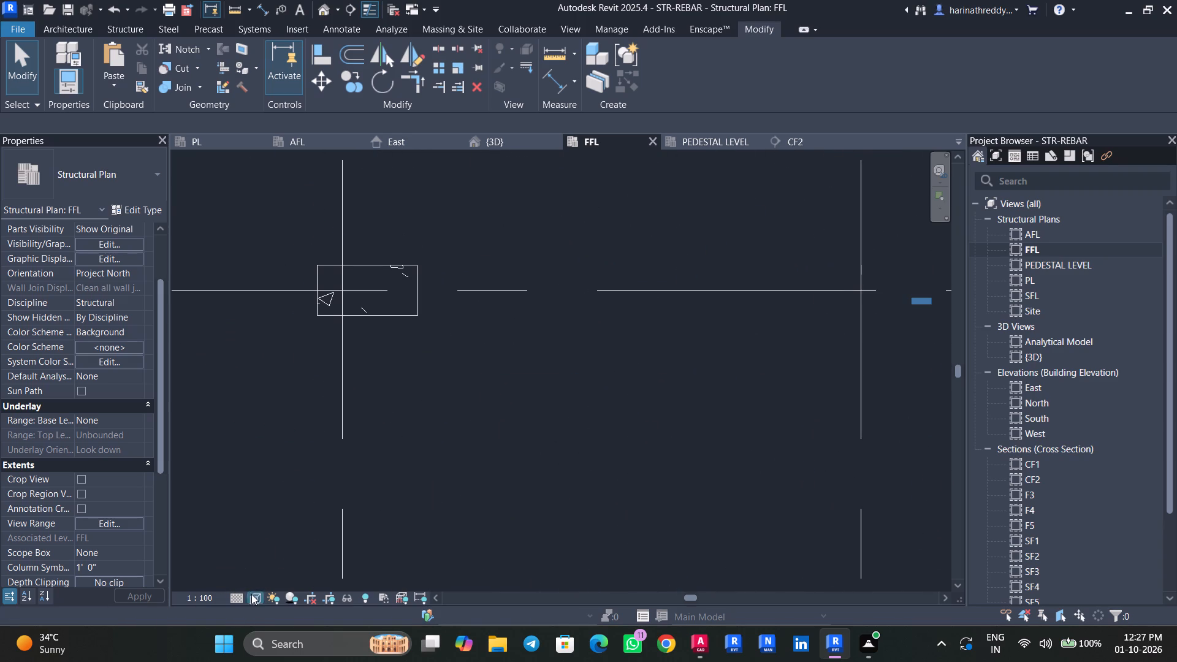
pyautogui.click(276, 509)
pyautogui.click(242, 598)
pyautogui.click(245, 579)
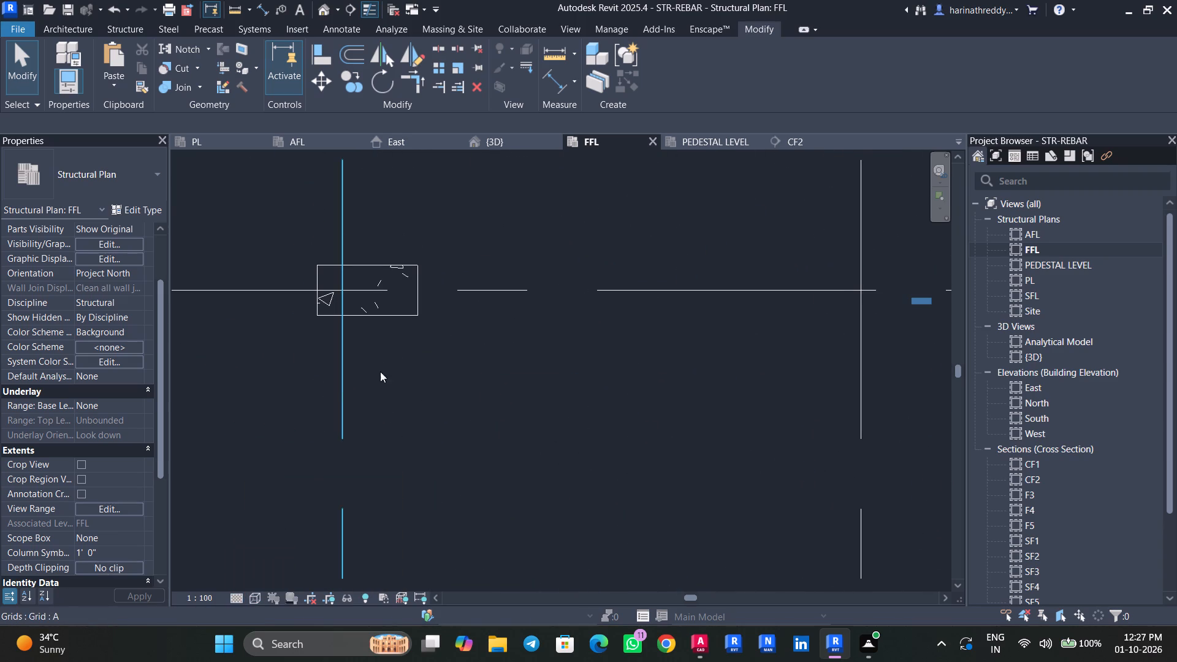
pyautogui.scroll(2, 395, 351)
pyautogui.scroll(-1, 395, 351)
pyautogui.scroll(2, 395, 351)
pyautogui.moveTo(395, 349); pyautogui.dragTo(432, 525, button='middle')
pyautogui.scroll(-11, 414, 489)
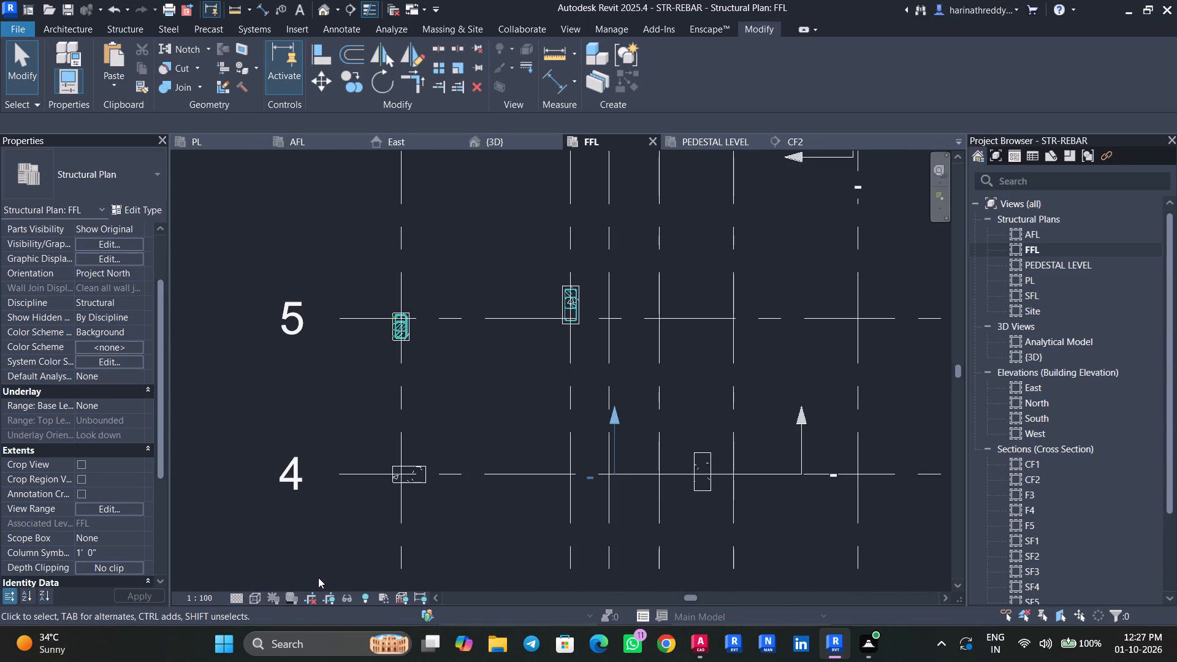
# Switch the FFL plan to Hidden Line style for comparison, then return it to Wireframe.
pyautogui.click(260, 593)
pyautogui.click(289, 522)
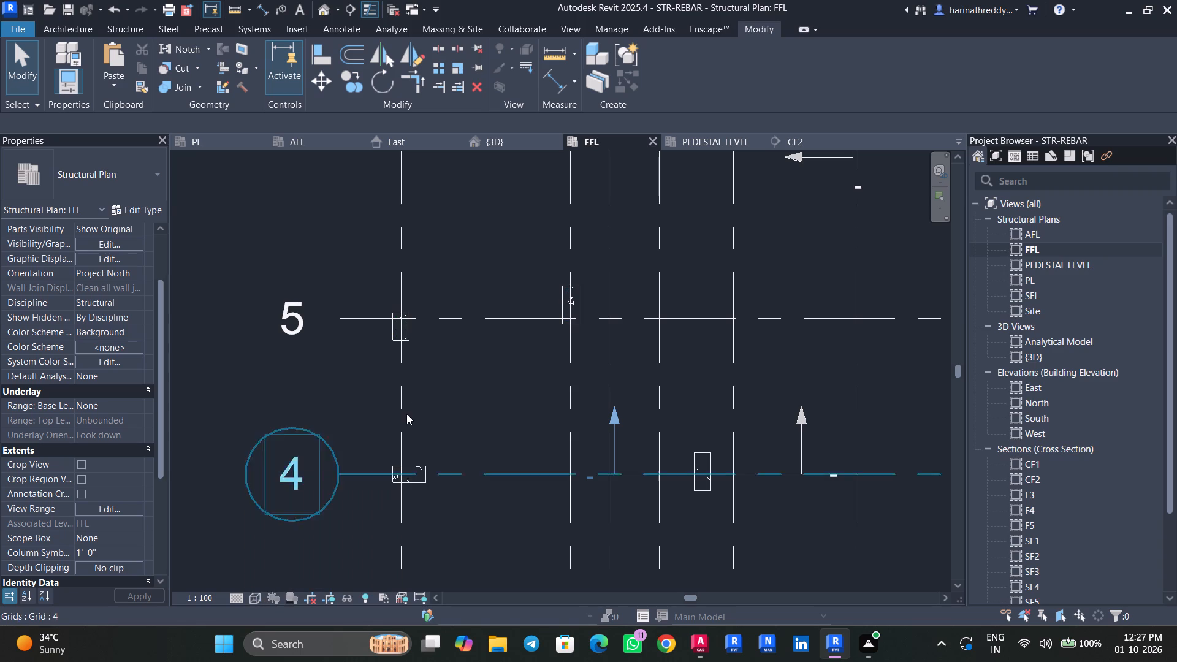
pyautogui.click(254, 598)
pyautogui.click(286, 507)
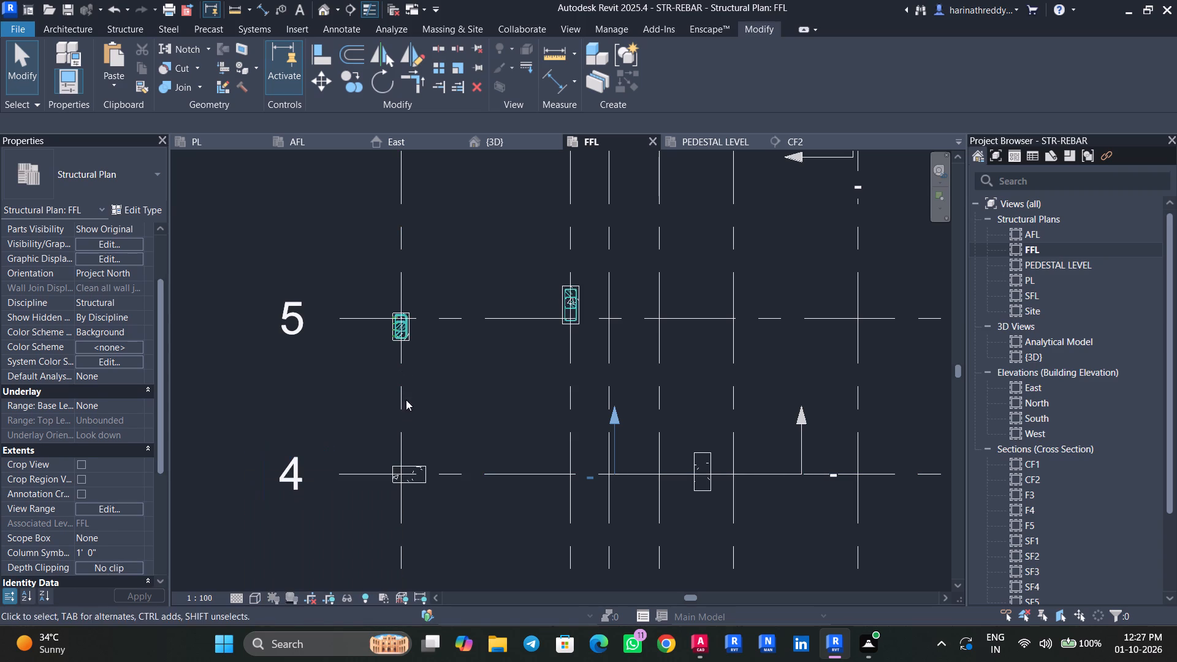
# Check the types of the reinforced columns at A-5 and B-5 in the FFL plan.
pyautogui.scroll(16, 400, 317)
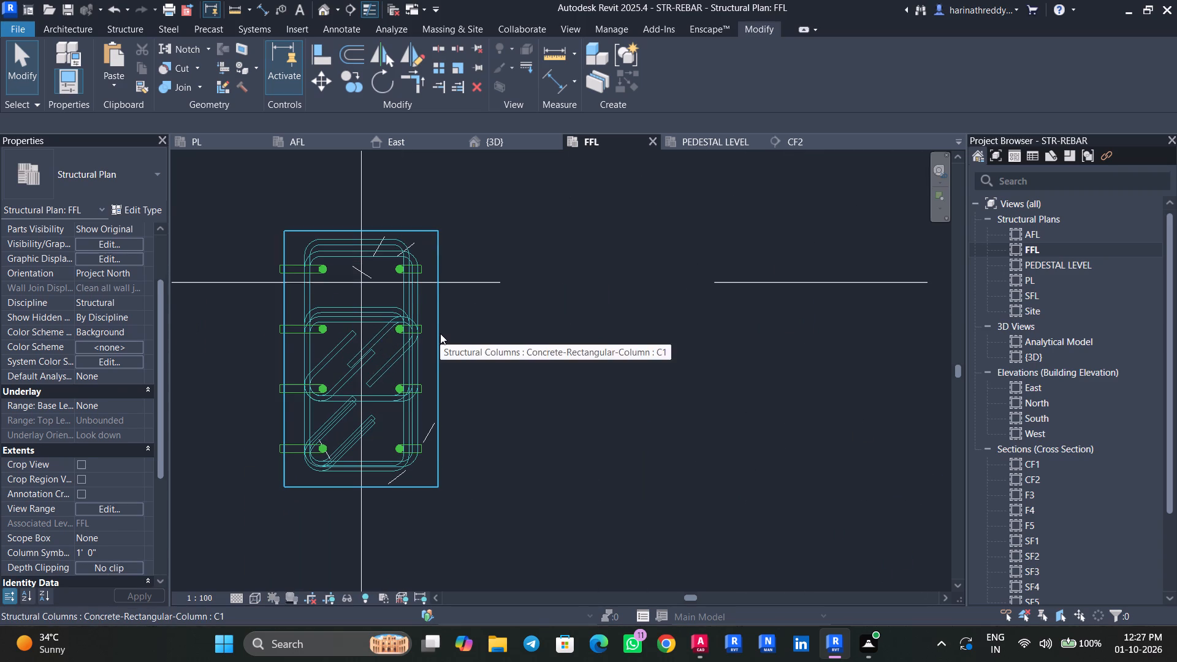
pyautogui.click(440, 333)
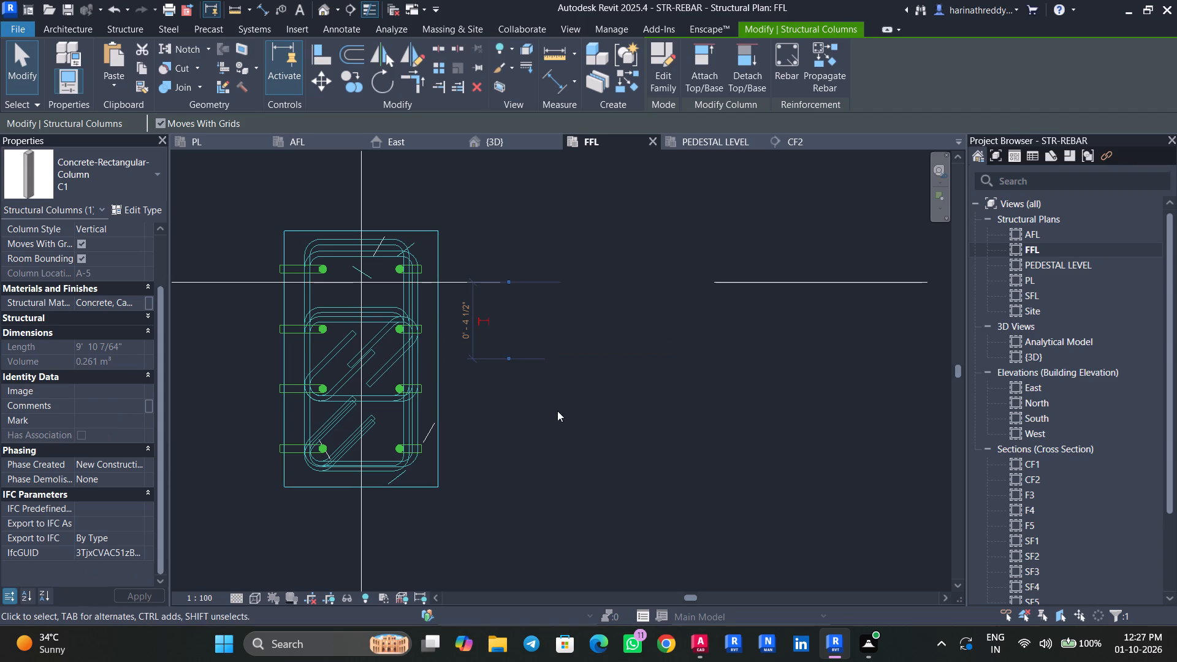
pyautogui.scroll(-14, 495, 453)
pyautogui.moveTo(565, 405); pyautogui.dragTo(529, 511, button='middle')
pyautogui.press('Escape')
pyautogui.press('Escape')
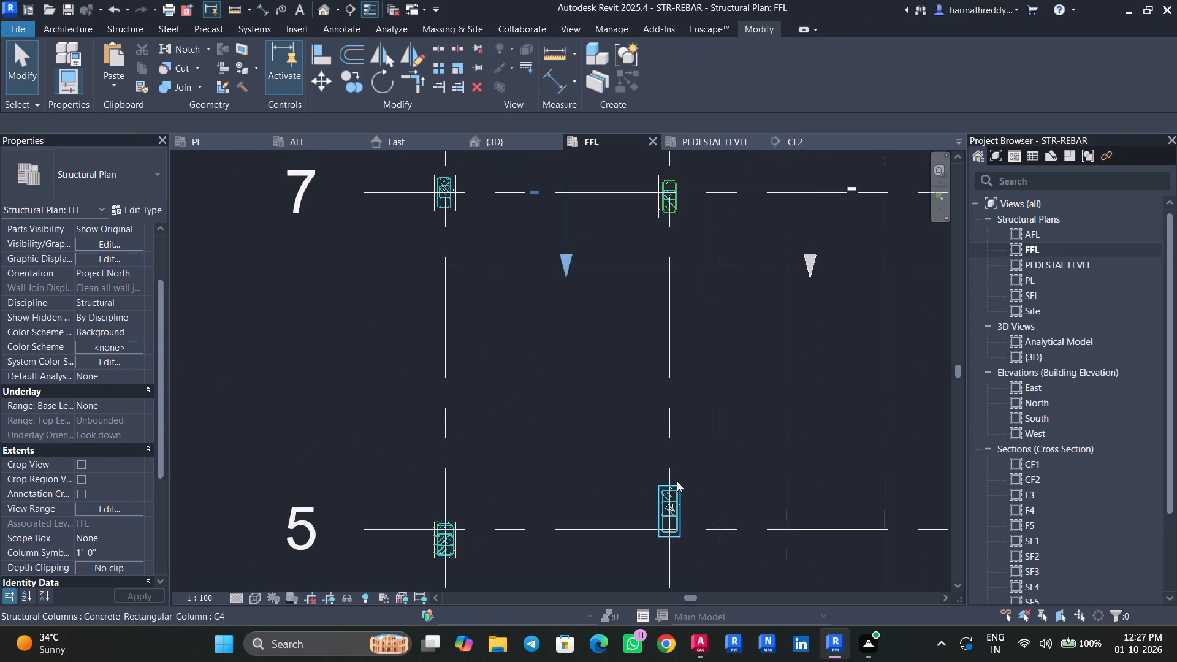
pyautogui.scroll(4, 677, 481)
pyautogui.click(678, 486)
pyautogui.moveTo(677, 376); pyautogui.dragTo(672, 608, button='middle')
pyautogui.press('Escape')
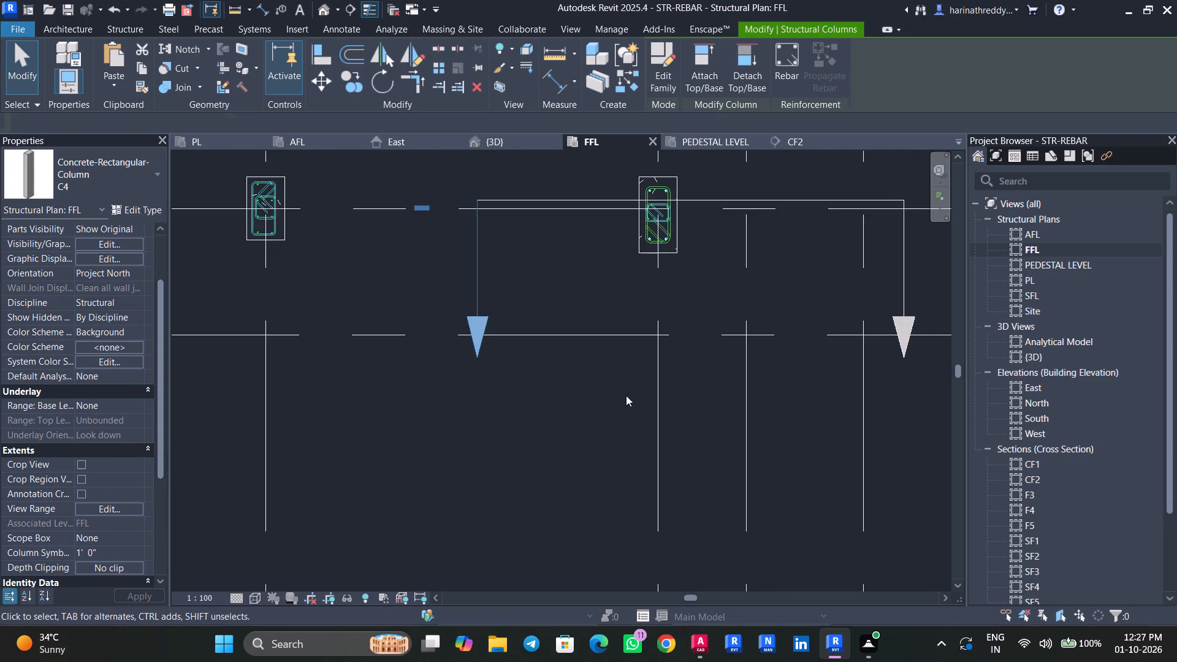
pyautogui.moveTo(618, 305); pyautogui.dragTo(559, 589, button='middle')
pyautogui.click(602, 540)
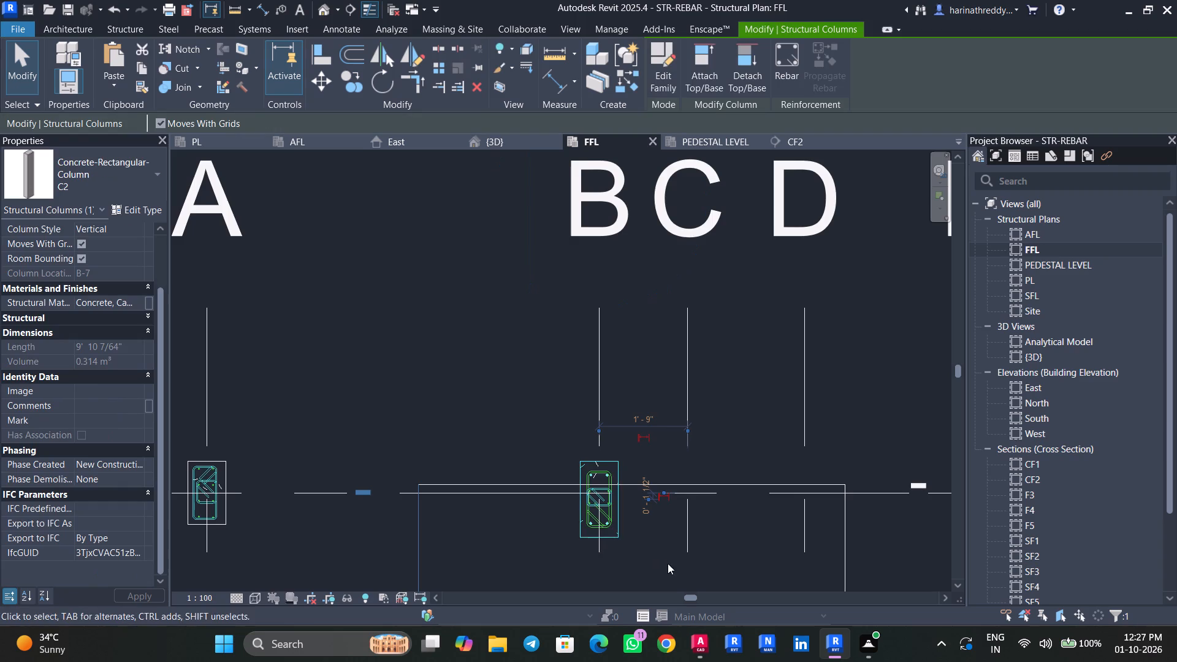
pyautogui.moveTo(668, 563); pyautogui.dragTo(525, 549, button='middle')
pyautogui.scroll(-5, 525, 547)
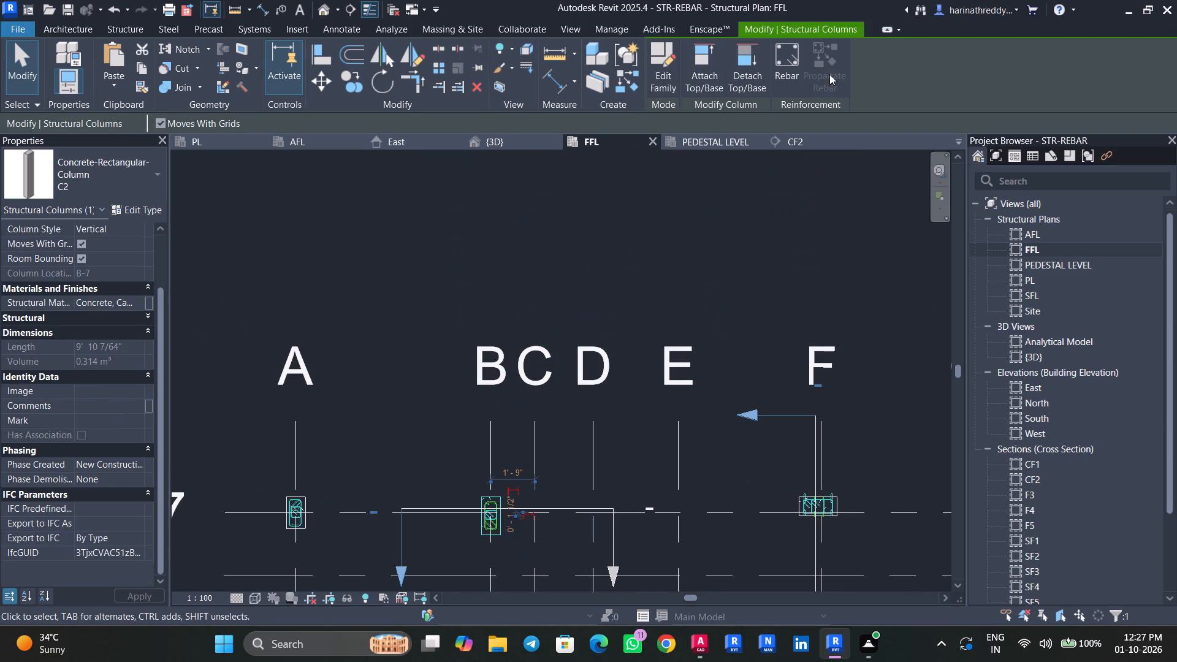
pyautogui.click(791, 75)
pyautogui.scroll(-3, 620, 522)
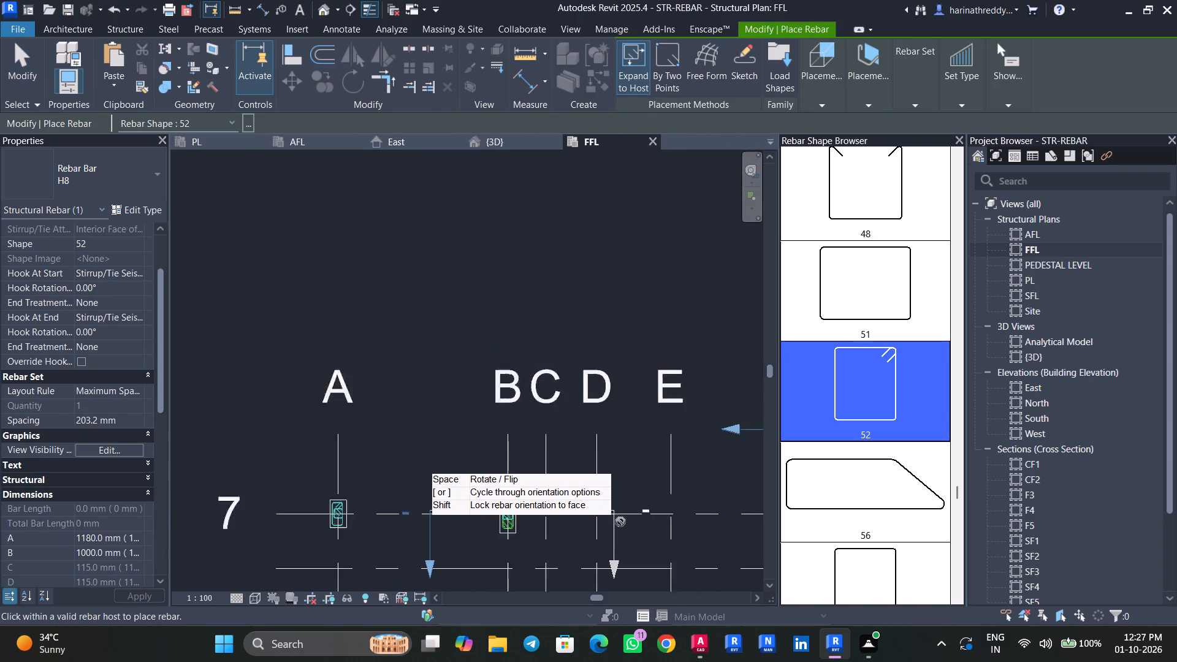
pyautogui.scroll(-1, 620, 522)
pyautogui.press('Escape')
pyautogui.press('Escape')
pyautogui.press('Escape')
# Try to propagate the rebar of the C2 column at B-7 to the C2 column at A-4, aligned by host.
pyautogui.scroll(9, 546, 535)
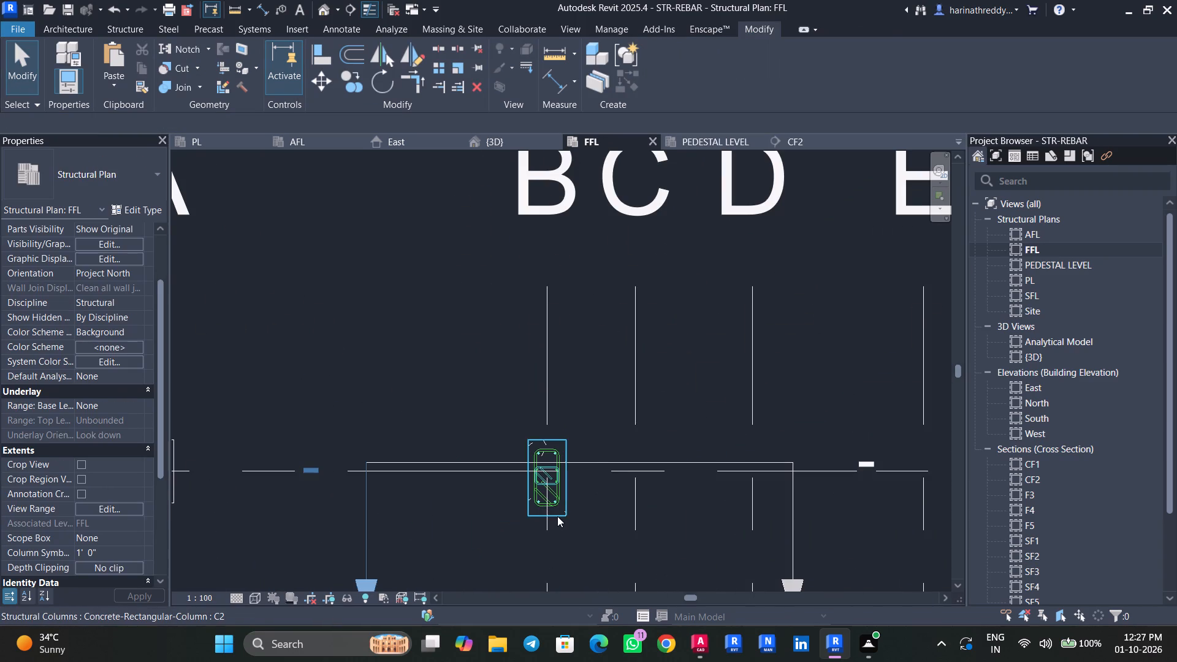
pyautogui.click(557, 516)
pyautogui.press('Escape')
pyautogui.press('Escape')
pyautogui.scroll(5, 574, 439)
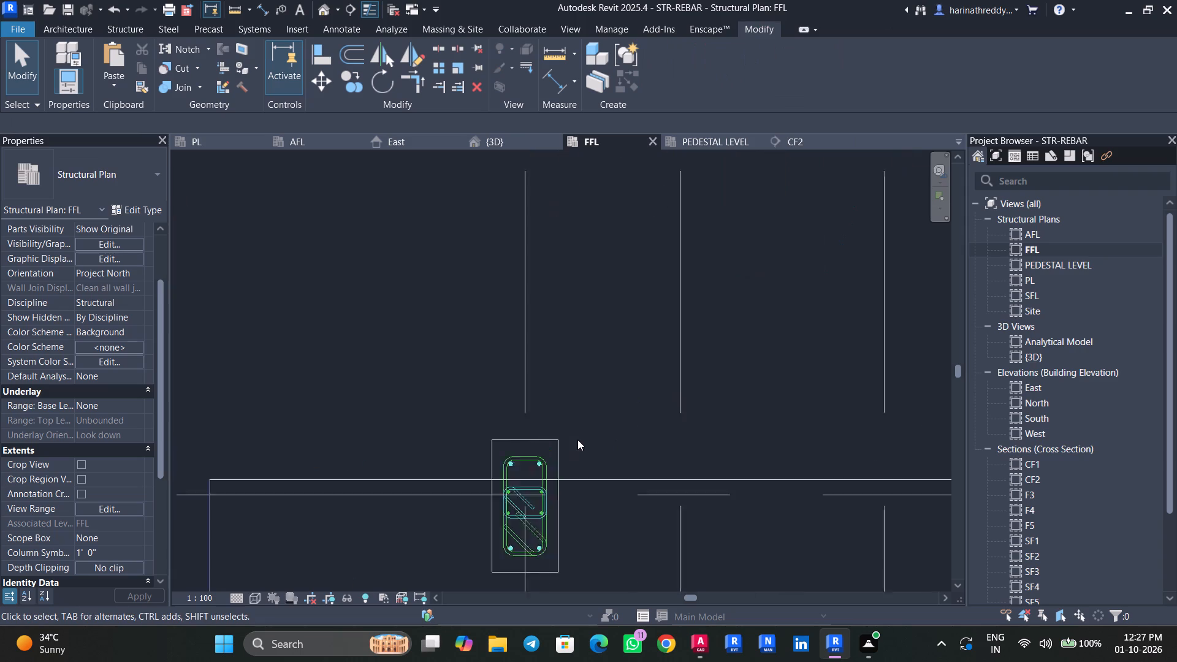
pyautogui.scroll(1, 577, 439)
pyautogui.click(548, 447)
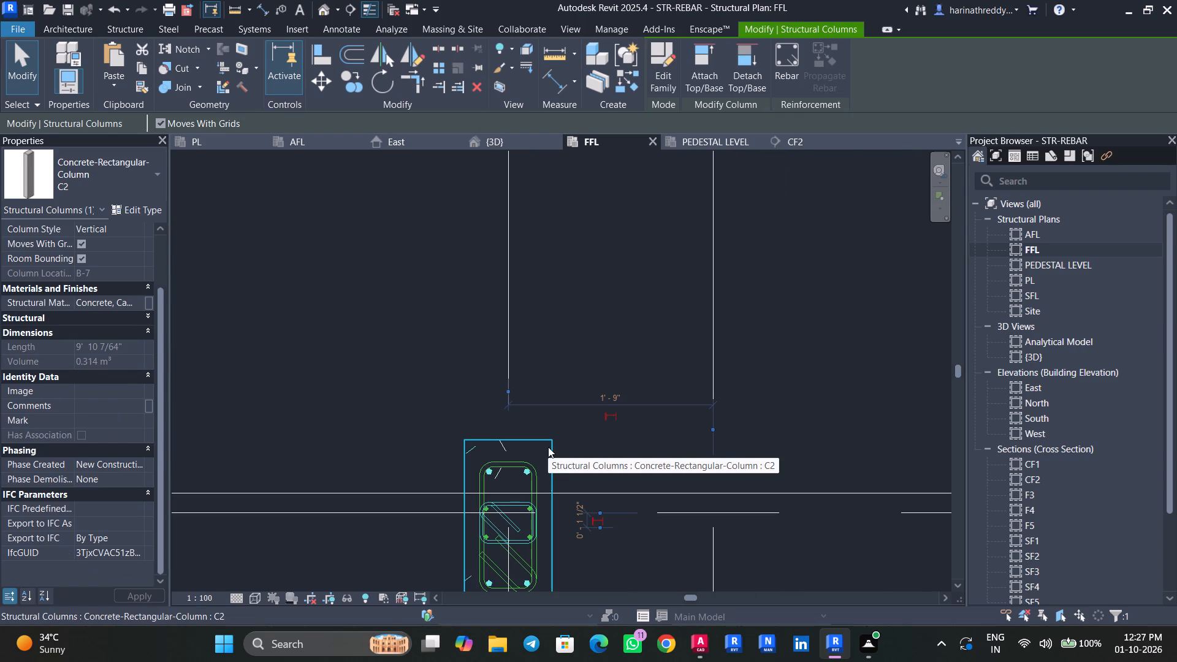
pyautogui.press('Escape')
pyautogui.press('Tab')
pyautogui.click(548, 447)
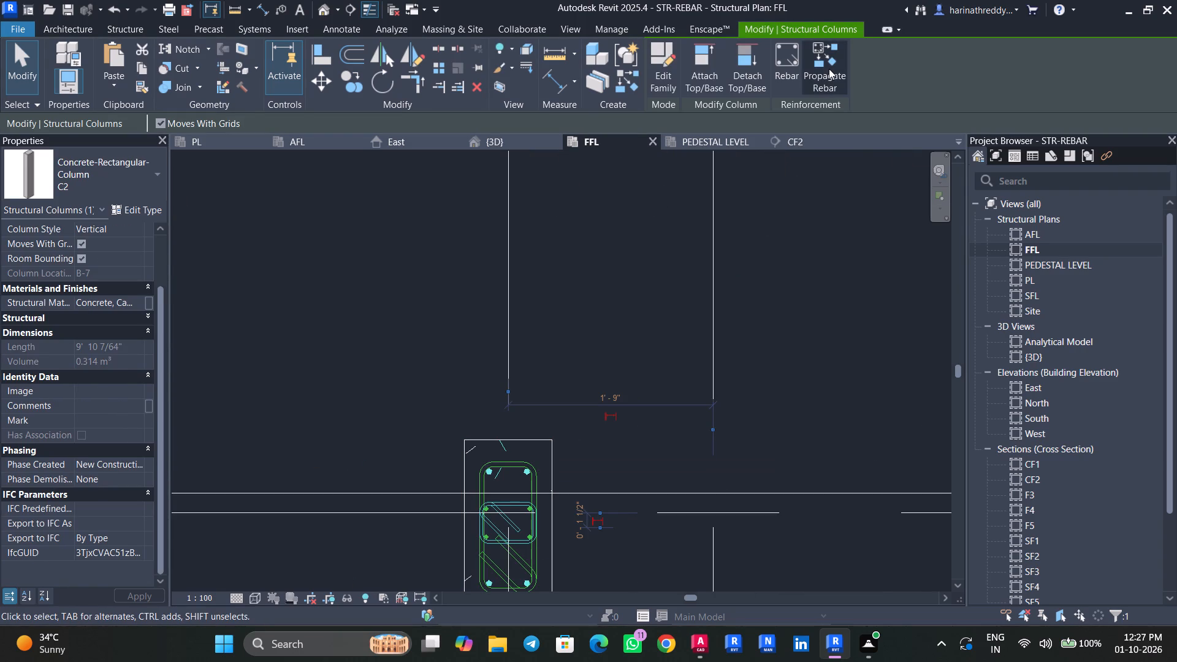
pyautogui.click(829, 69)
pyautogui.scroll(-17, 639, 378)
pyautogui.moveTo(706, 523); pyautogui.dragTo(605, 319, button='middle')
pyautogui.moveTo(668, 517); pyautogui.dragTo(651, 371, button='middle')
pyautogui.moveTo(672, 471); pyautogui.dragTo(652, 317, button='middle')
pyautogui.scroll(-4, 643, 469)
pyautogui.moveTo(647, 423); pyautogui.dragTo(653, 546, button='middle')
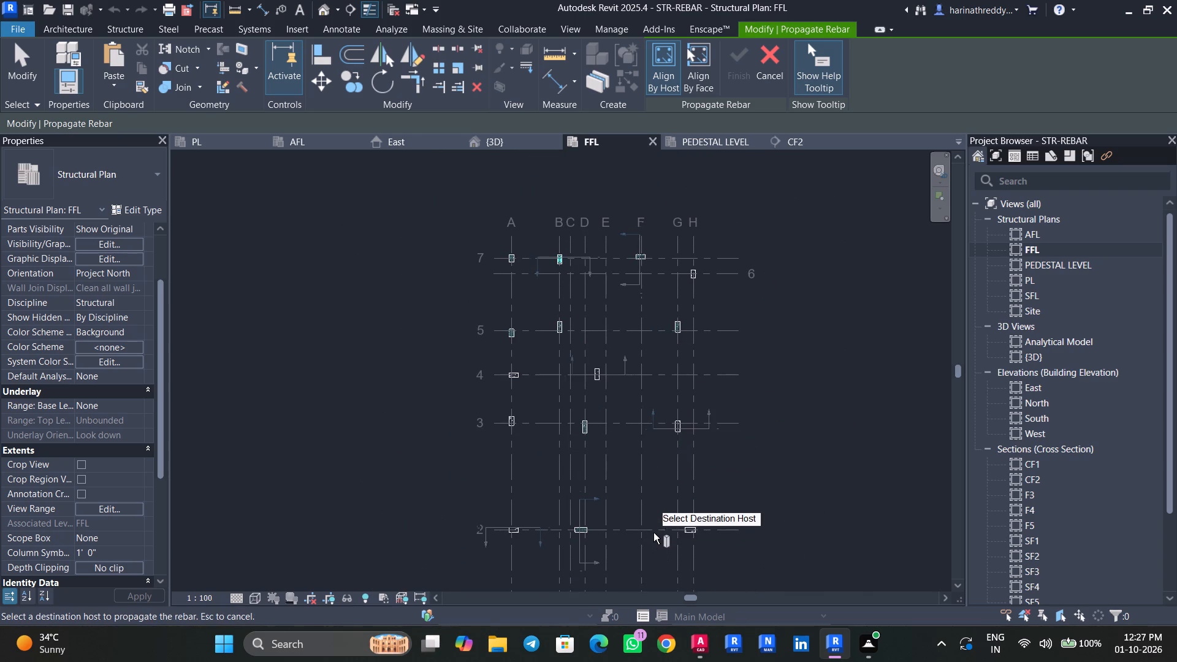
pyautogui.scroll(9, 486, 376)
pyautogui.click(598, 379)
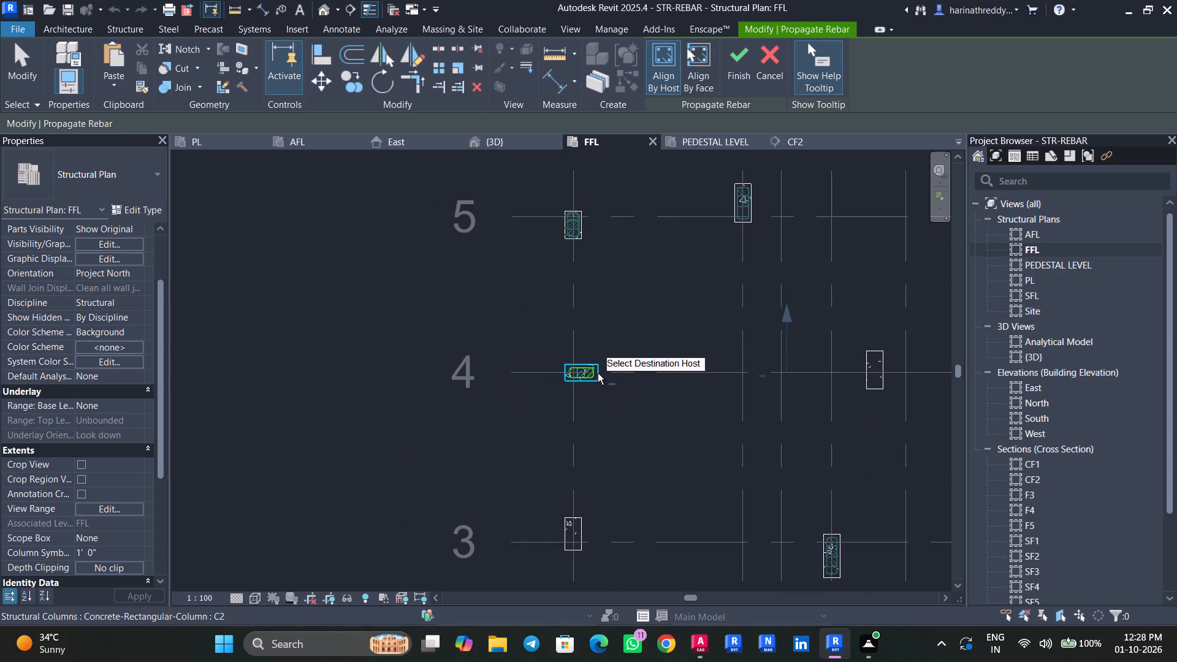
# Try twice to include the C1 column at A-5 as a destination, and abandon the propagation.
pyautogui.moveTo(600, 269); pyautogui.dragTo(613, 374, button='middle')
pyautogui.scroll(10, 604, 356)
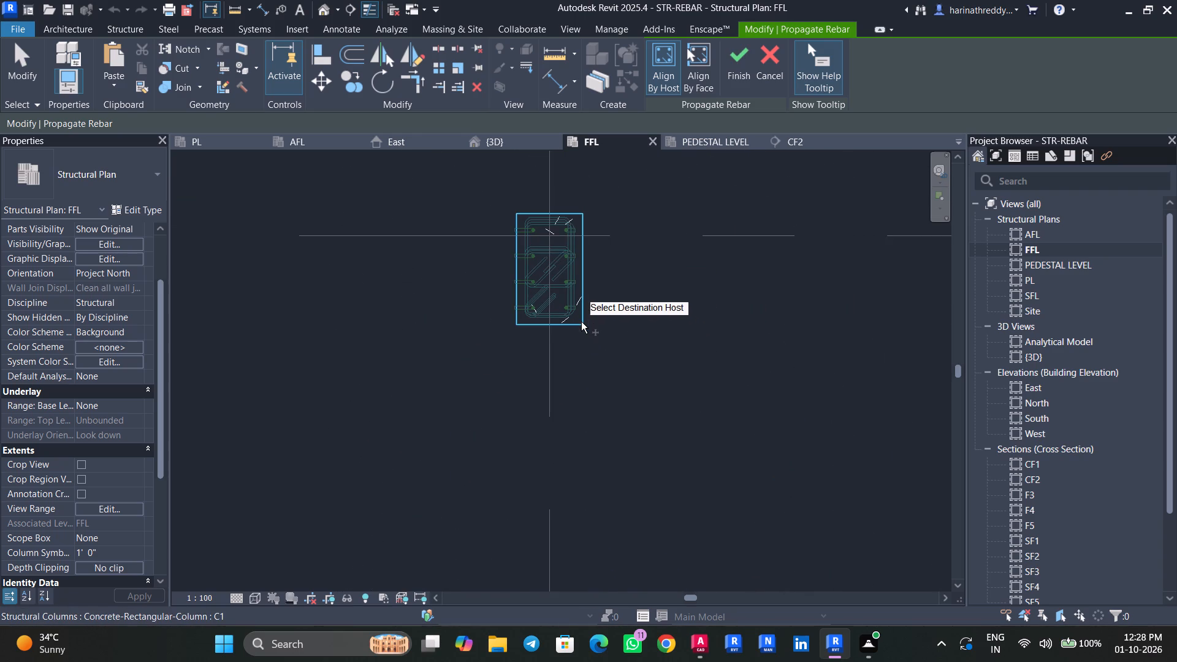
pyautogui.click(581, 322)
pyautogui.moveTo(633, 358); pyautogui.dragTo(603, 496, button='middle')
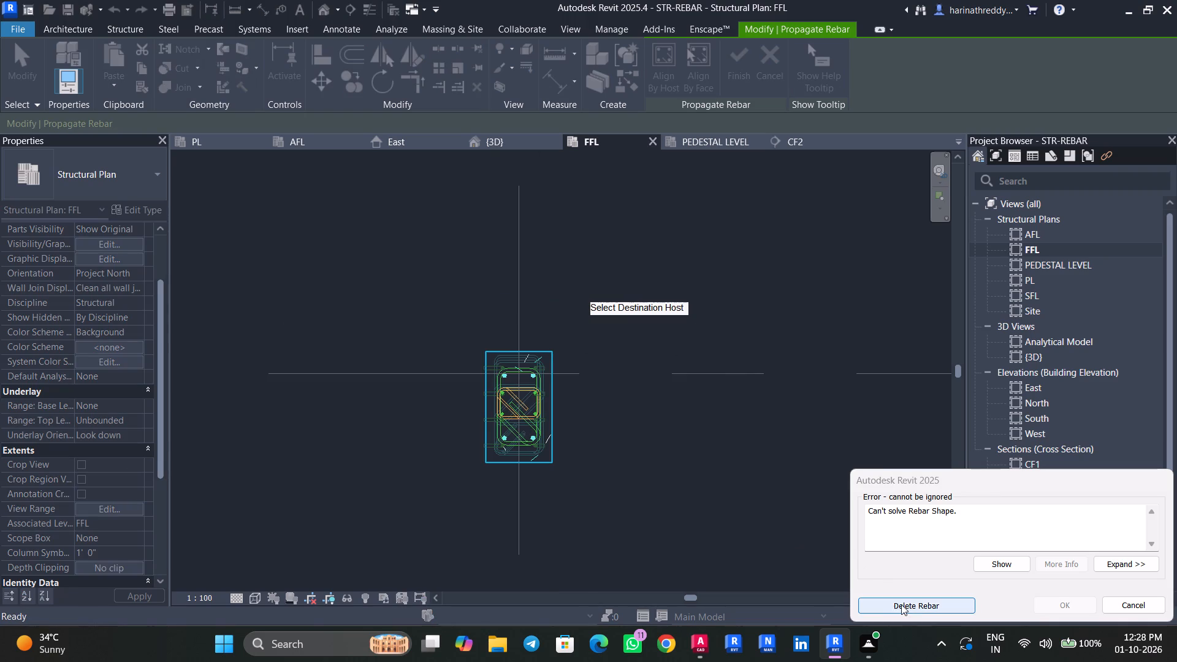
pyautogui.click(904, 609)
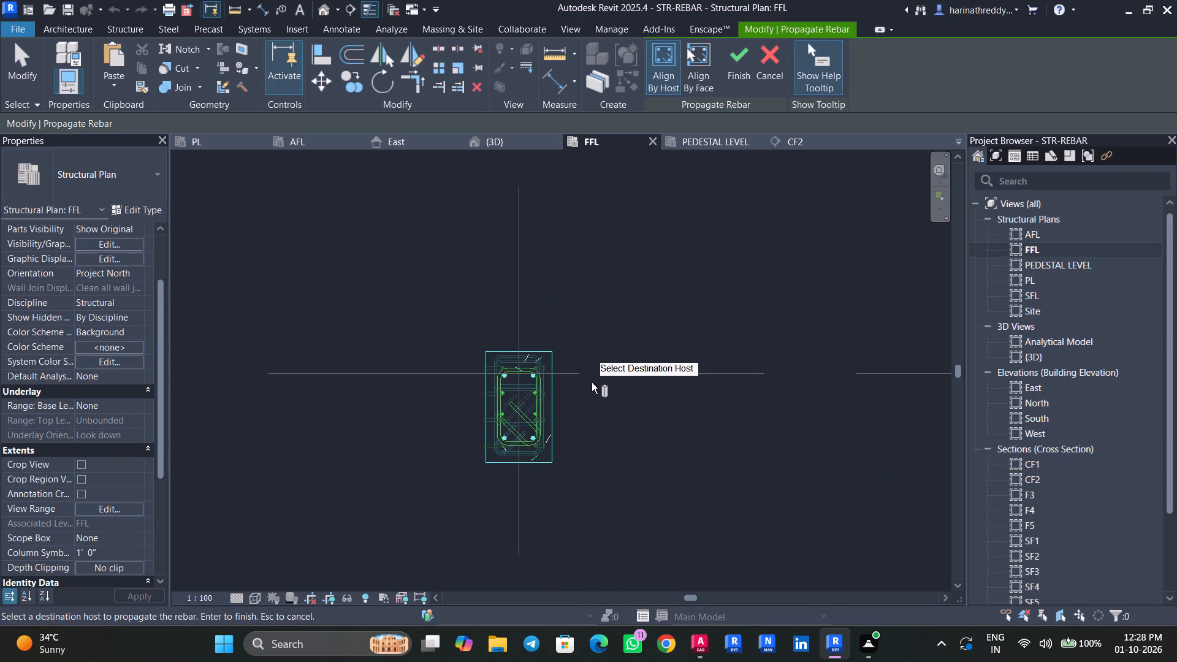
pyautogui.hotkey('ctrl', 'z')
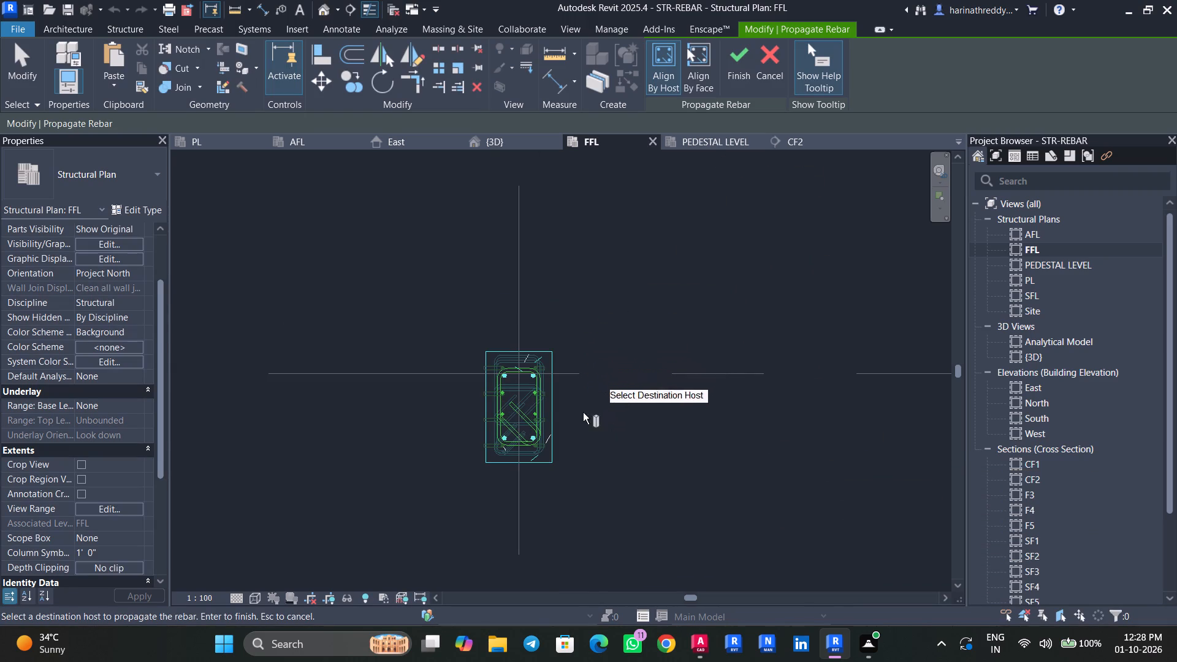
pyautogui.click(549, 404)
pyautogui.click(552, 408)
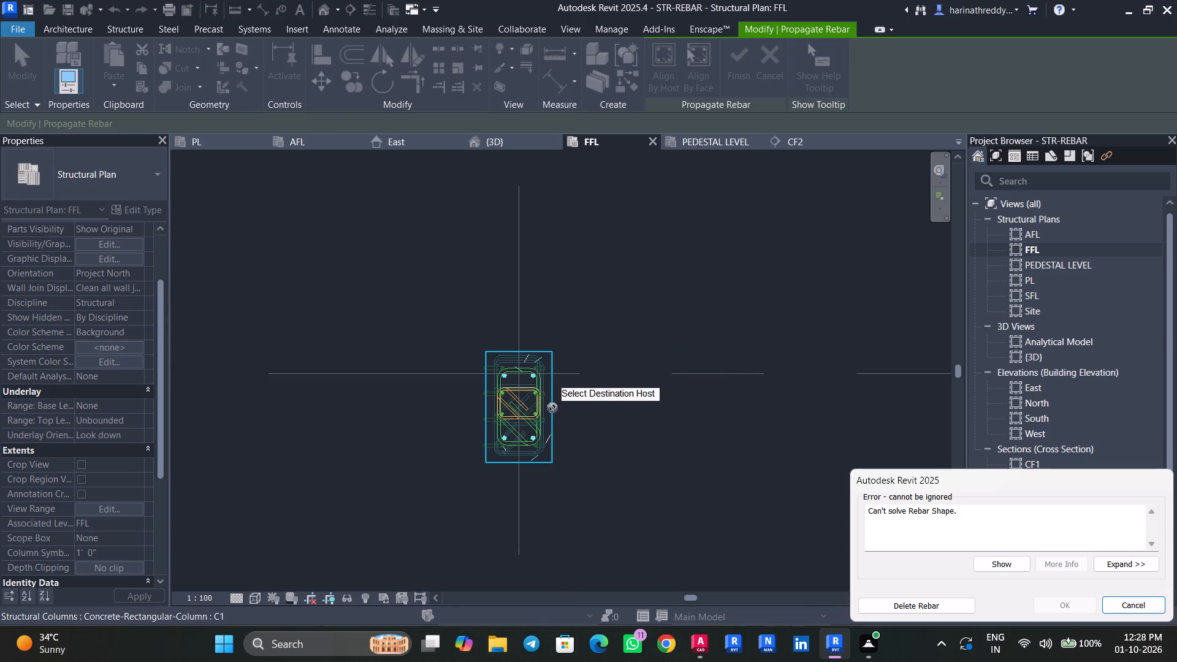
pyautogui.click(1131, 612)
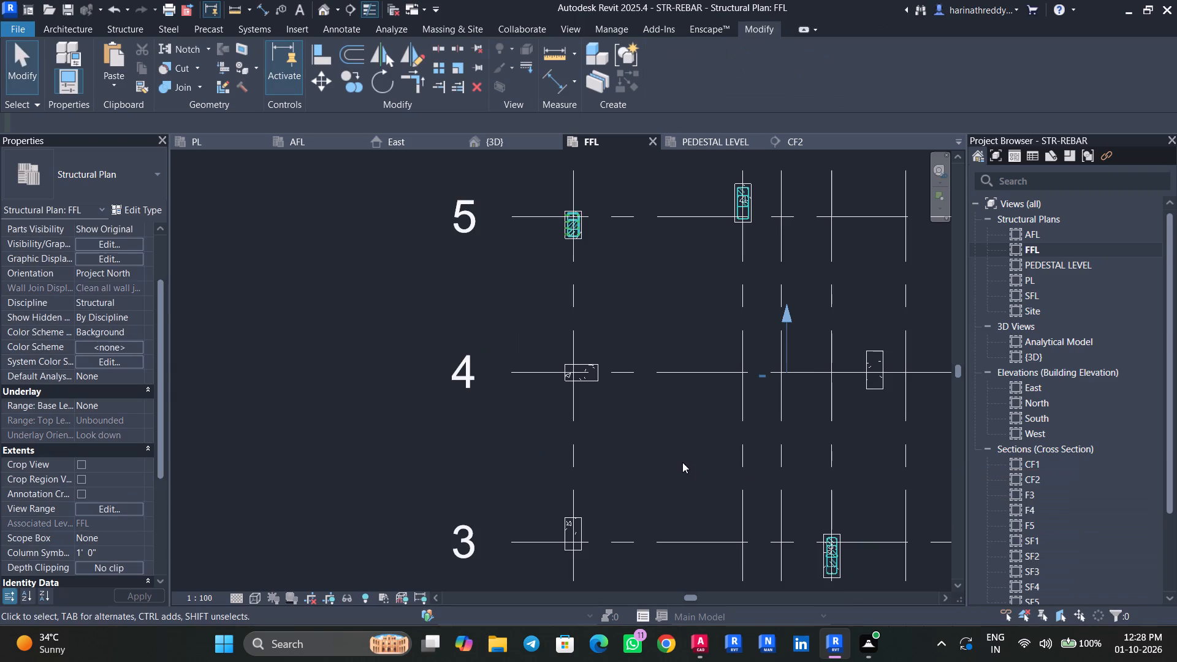
# Propagate the rebar of the C2 column at B-7 to the C2 column at A-4 only, aligned by host.
pyautogui.moveTo(606, 402); pyautogui.dragTo(575, 567, button='middle')
pyautogui.scroll(-2, 626, 463)
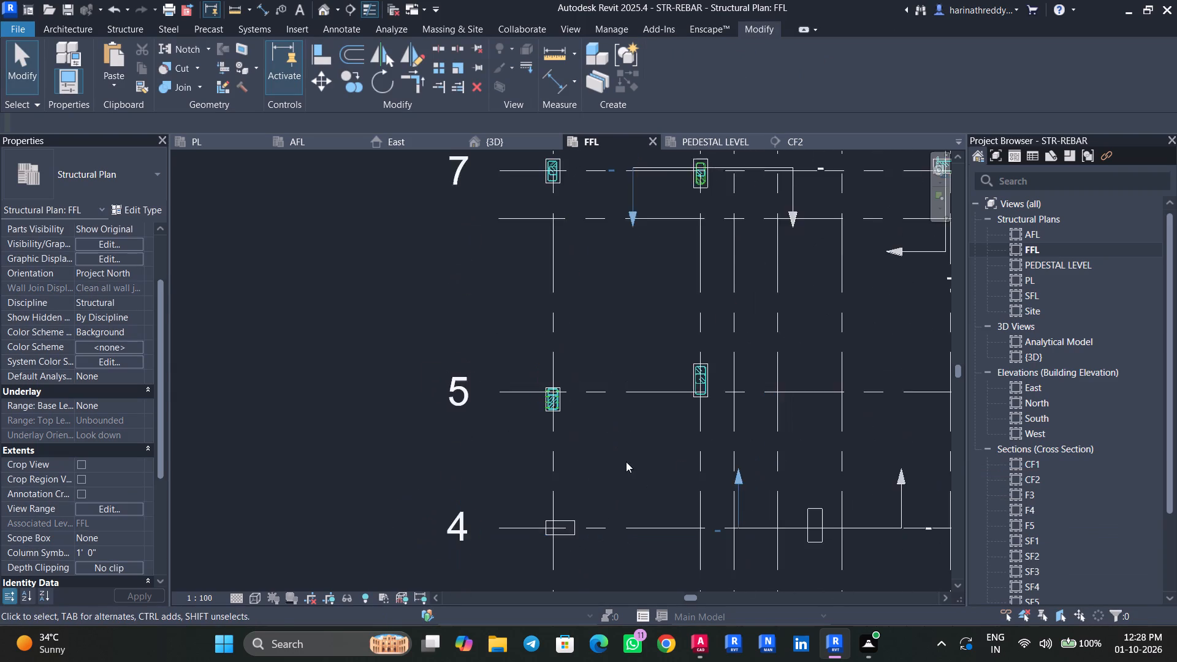
pyautogui.moveTo(626, 455); pyautogui.dragTo(596, 578, button='middle')
pyautogui.press('Escape')
pyautogui.press('Escape')
pyautogui.scroll(4, 666, 348)
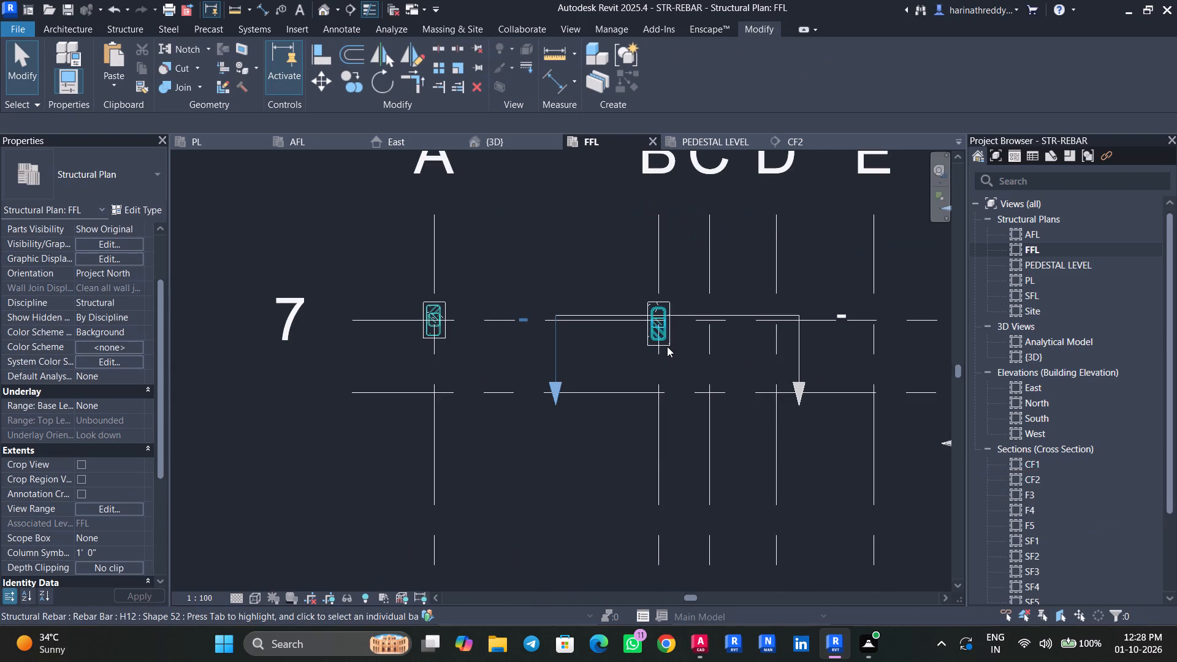
pyautogui.scroll(3, 670, 346)
pyautogui.click(670, 346)
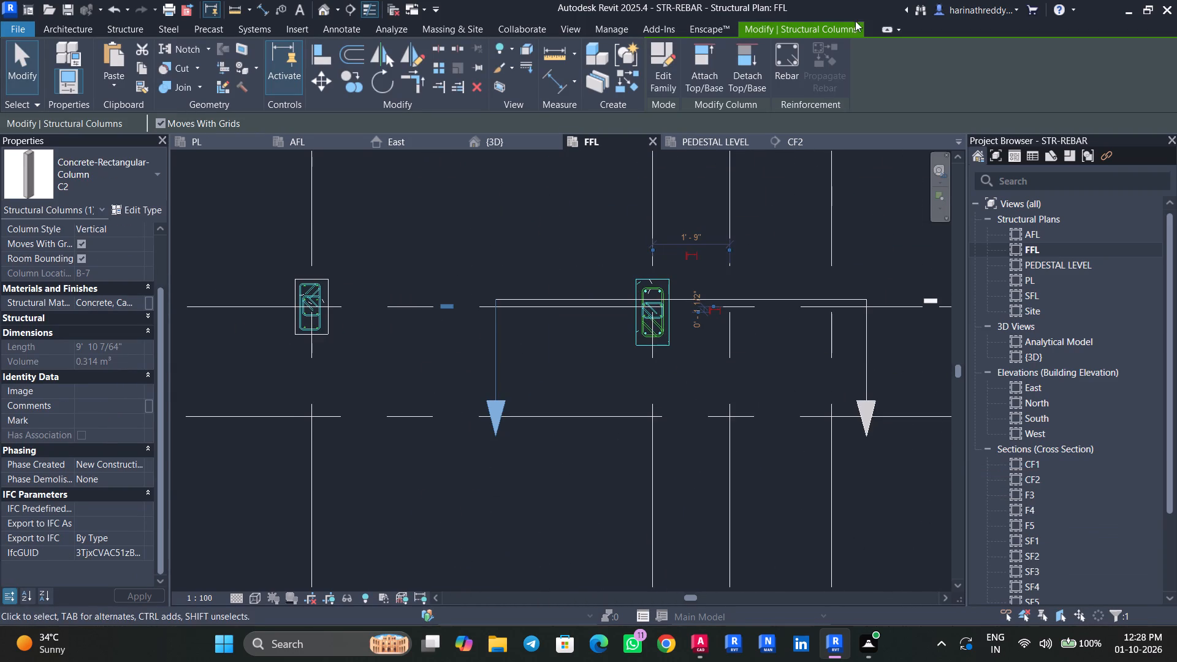
pyautogui.press('Escape')
pyautogui.press('Escape')
pyautogui.scroll(2, 668, 339)
pyautogui.press('Tab')
pyautogui.press('Tab')
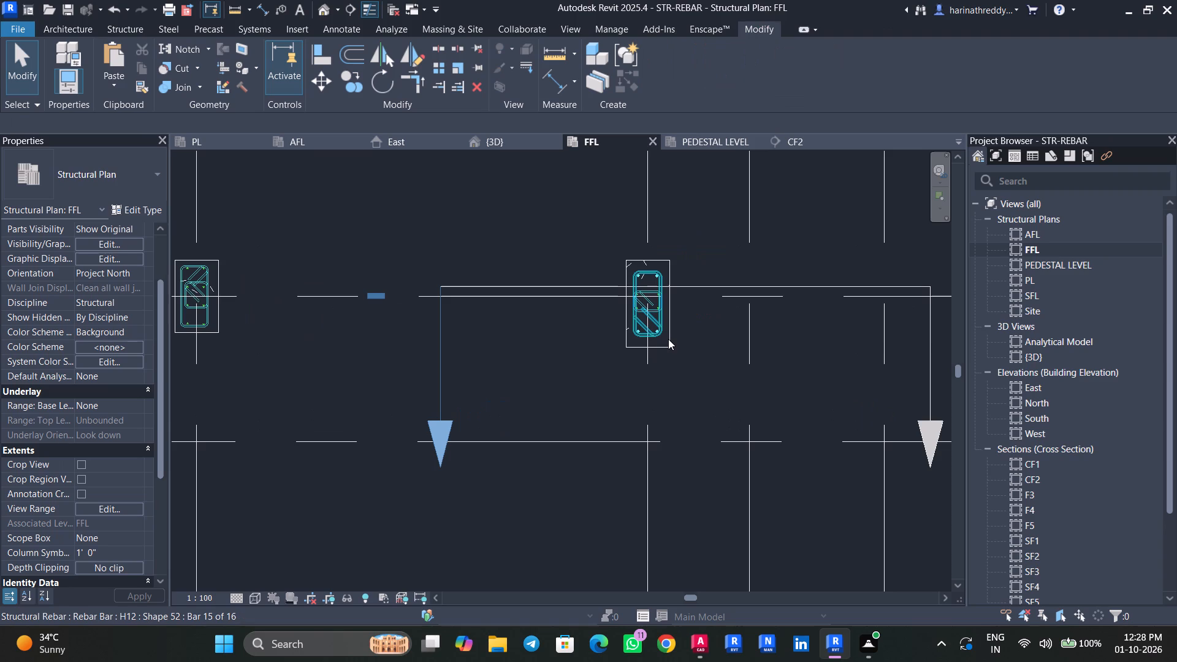
pyautogui.press('Tab')
pyautogui.click(672, 337)
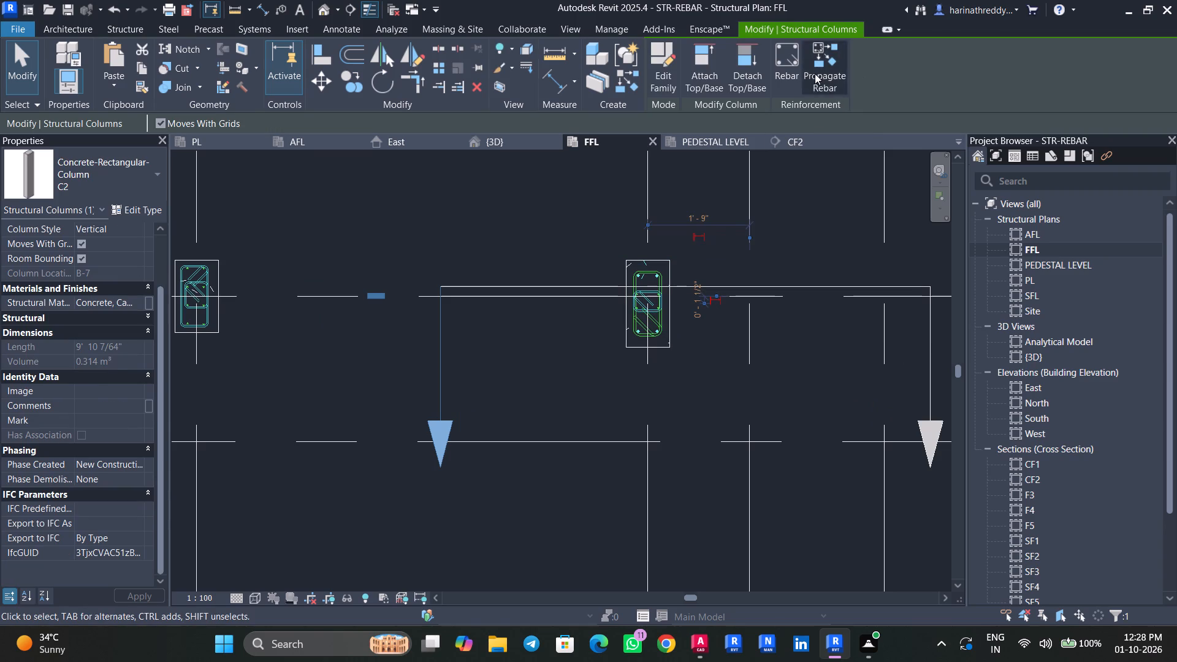
pyautogui.click(818, 70)
pyautogui.scroll(-6, 573, 406)
pyautogui.moveTo(541, 491); pyautogui.dragTo(634, 311, button='middle')
pyautogui.moveTo(552, 502); pyautogui.dragTo(601, 393, button='middle')
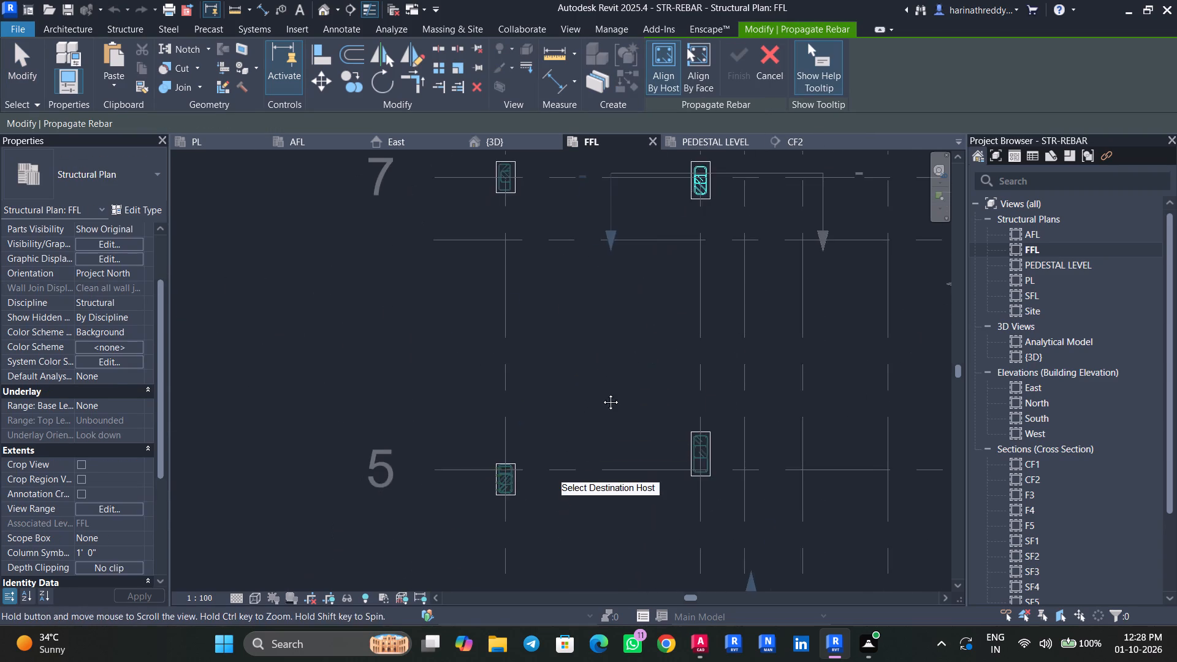
pyautogui.moveTo(601, 393); pyautogui.dragTo(641, 325, button='middle')
pyautogui.scroll(4, 608, 488)
pyautogui.click(609, 481)
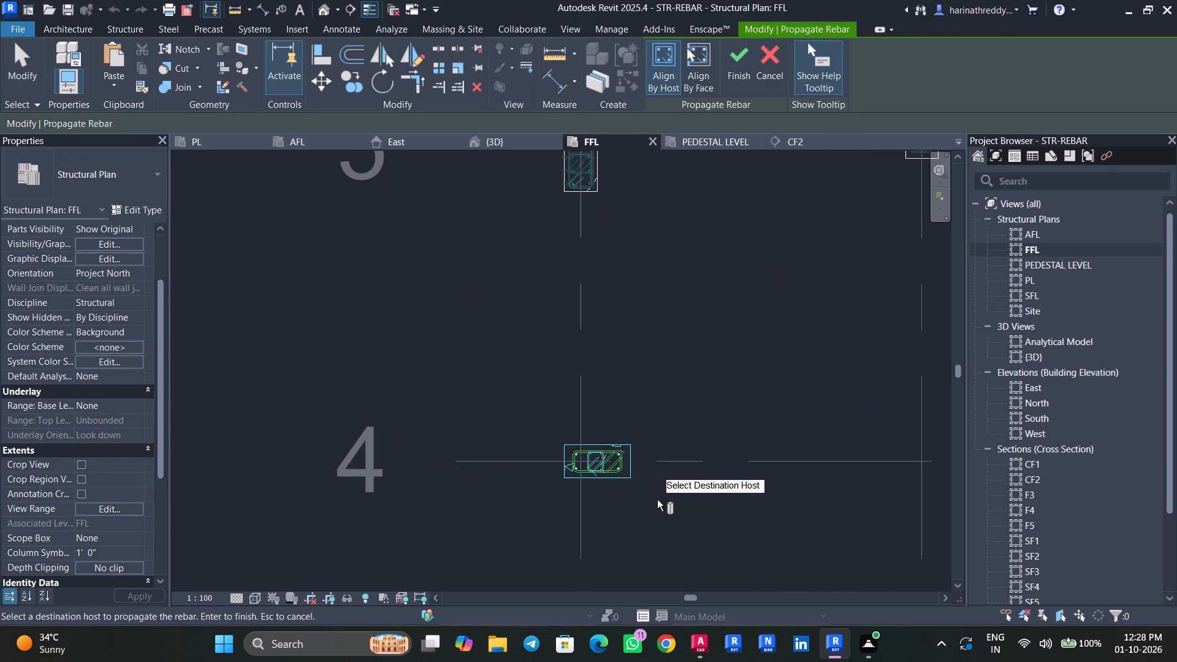
pyautogui.moveTo(657, 500); pyautogui.dragTo(528, 400, button='middle')
pyautogui.scroll(-7, 587, 471)
pyautogui.moveTo(671, 532); pyautogui.dragTo(541, 561, button='middle')
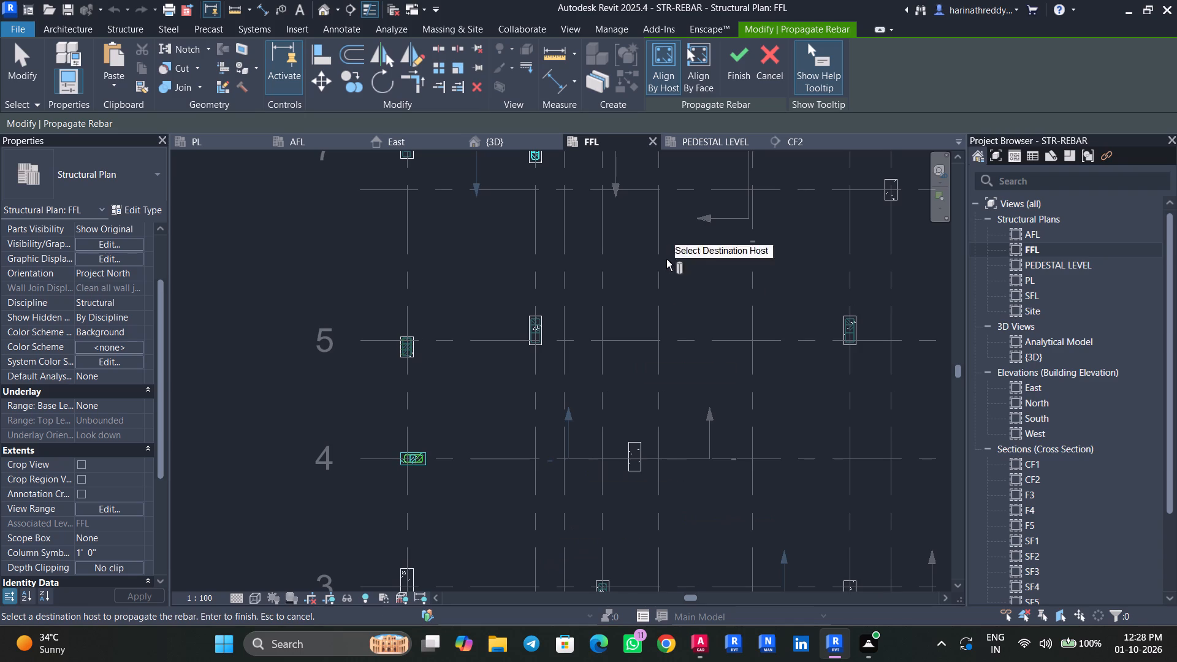
pyautogui.click(736, 64)
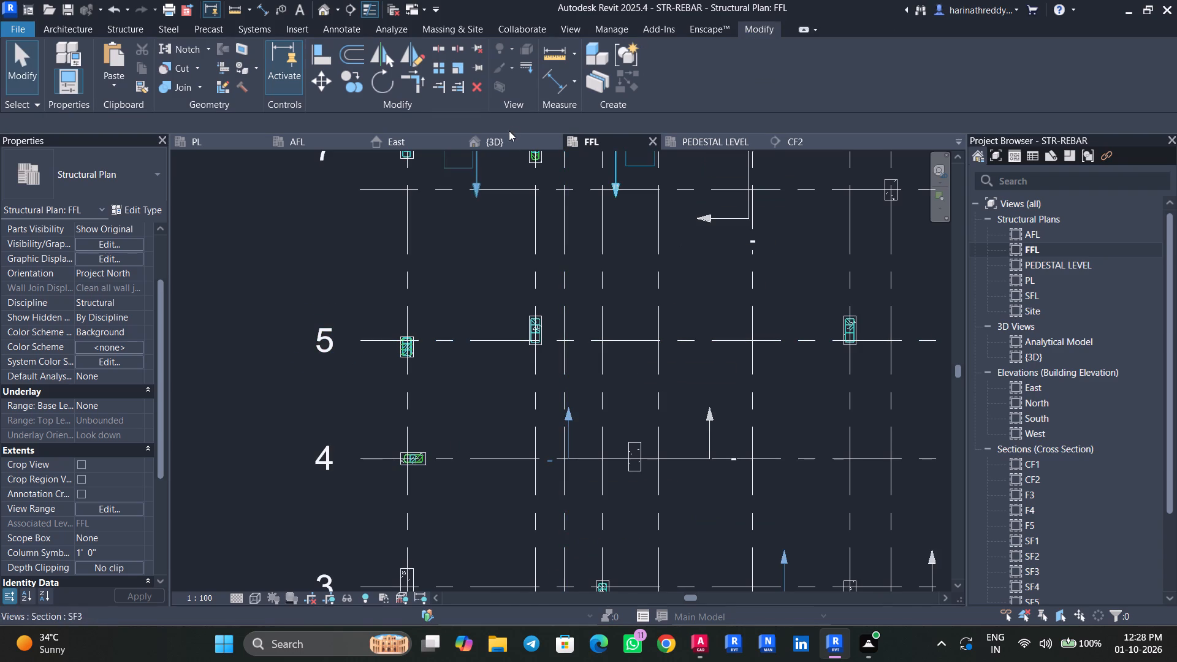
# Examine the upper columns in the 3D view for missing rebar and check the type of the one at H-1.
pyautogui.click(506, 144)
pyautogui.press('Escape')
pyautogui.press('Escape')
pyautogui.scroll(10, 429, 409)
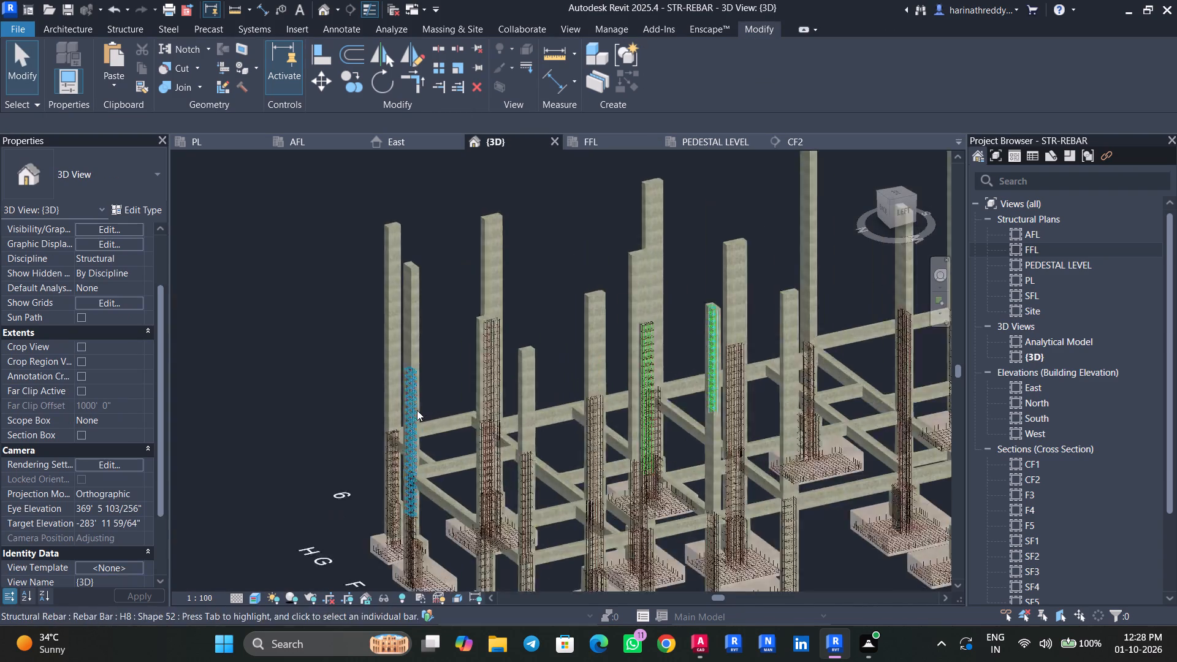
pyautogui.keyDown('shift'); pyautogui.scroll(1, 484, 431); pyautogui.keyUp('shift')
pyautogui.keyDown('shift'); pyautogui.moveTo(484, 431); pyautogui.dragTo(661, 458, button='middle'); pyautogui.keyUp('shift')
pyautogui.moveTo(661, 458); pyautogui.dragTo(649, 454, button='middle')
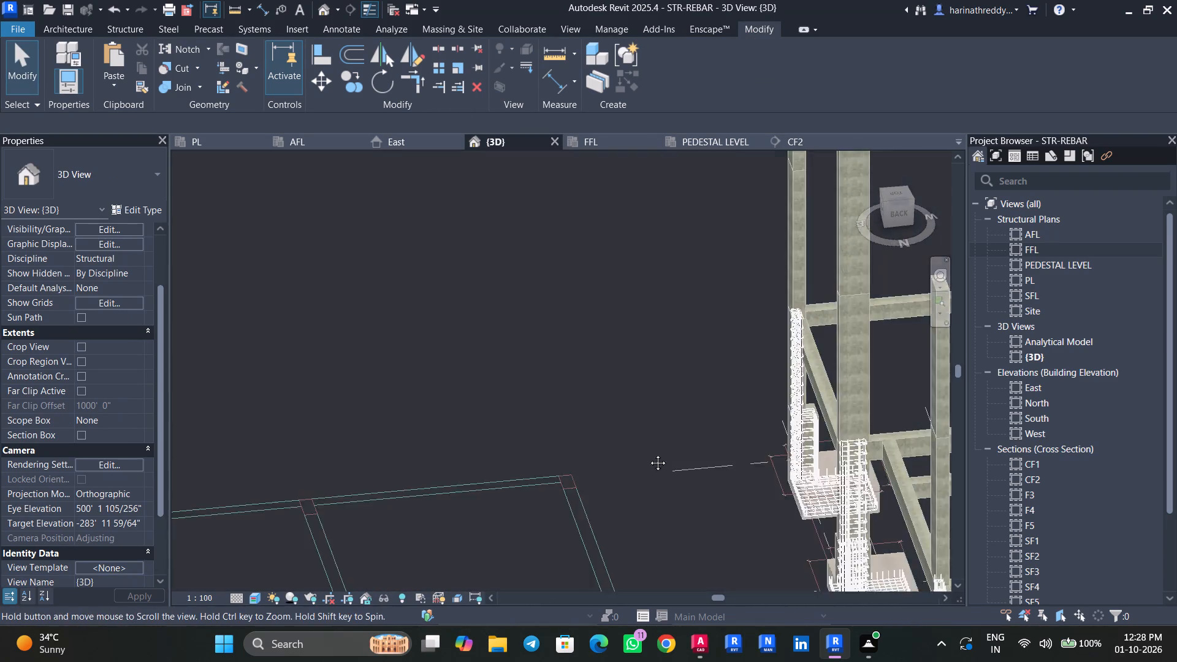
pyautogui.moveTo(649, 454); pyautogui.dragTo(413, 446, button='middle')
pyautogui.scroll(-5, 411, 445)
pyautogui.keyDown('shift'); pyautogui.moveTo(411, 455); pyautogui.dragTo(514, 467, button='middle'); pyautogui.keyUp('shift')
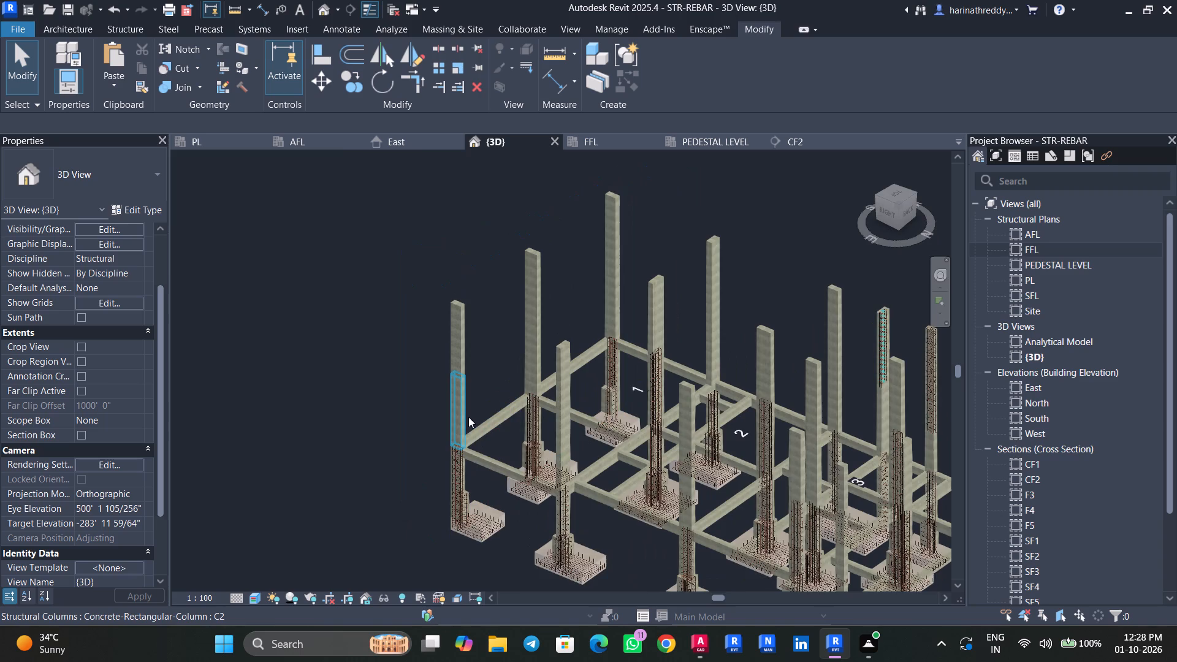
pyautogui.click(469, 410)
pyautogui.scroll(3, 469, 410)
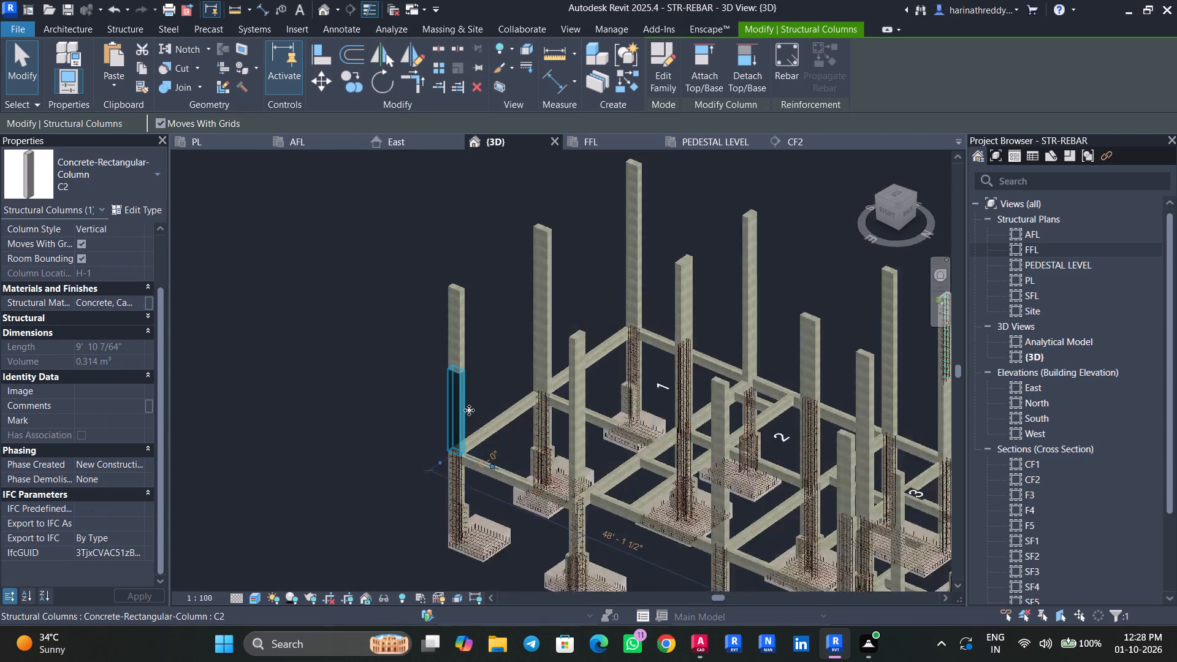
pyautogui.moveTo(499, 403); pyautogui.dragTo(430, 319, button='middle')
pyautogui.press('Escape')
pyautogui.press('Escape')
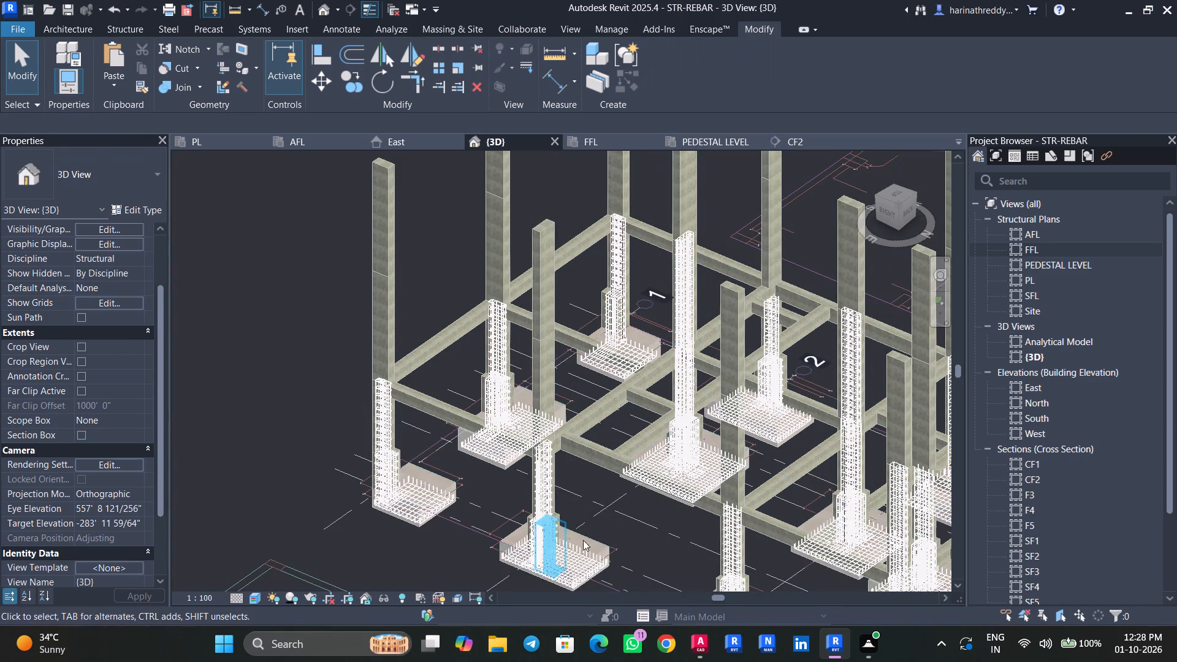
# Propagate the rebar of the C2 column at F-7 to the upper C2 column at H-1, aligned by host.
pyautogui.moveTo(630, 544); pyautogui.dragTo(378, 452, button='middle')
pyautogui.moveTo(655, 538); pyautogui.dragTo(486, 470, button='middle')
pyautogui.scroll(8, 628, 395)
pyautogui.click(699, 260)
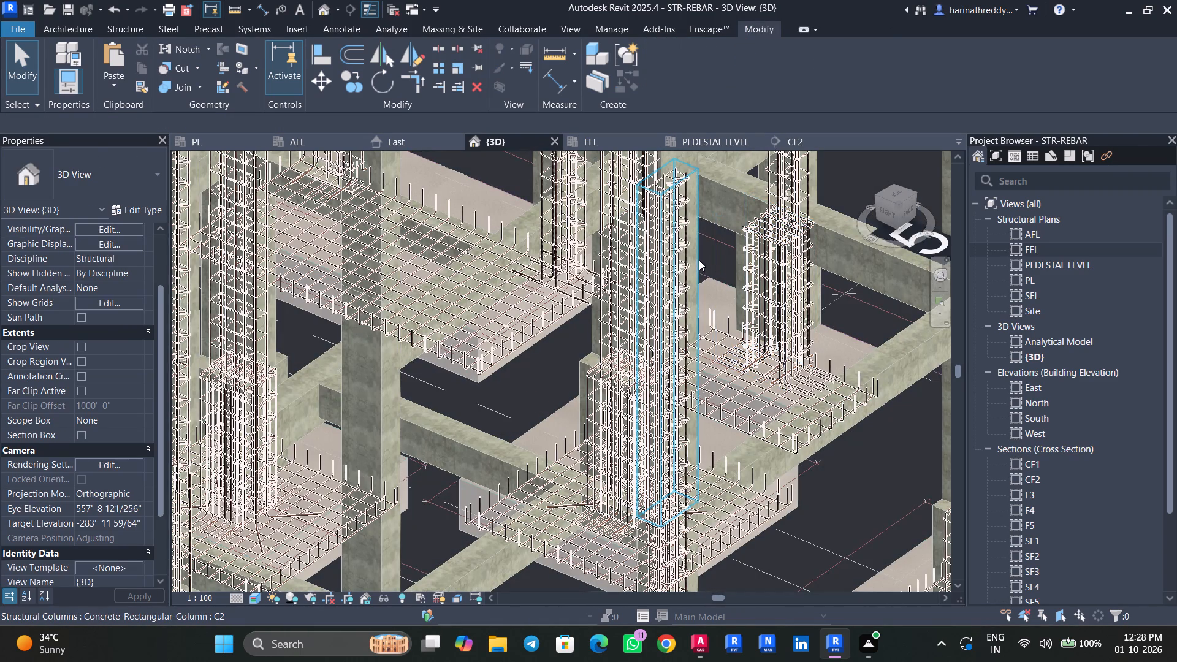
pyautogui.scroll(-9, 736, 441)
pyautogui.click(823, 83)
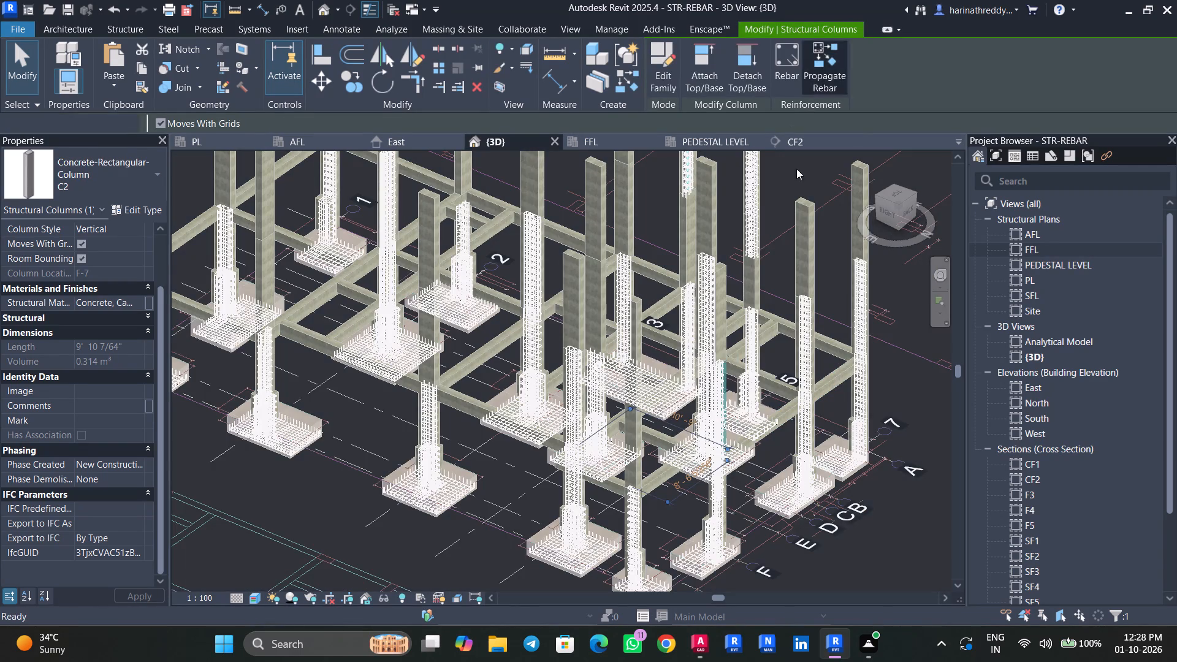
pyautogui.moveTo(364, 511); pyautogui.dragTo(437, 530, button='middle')
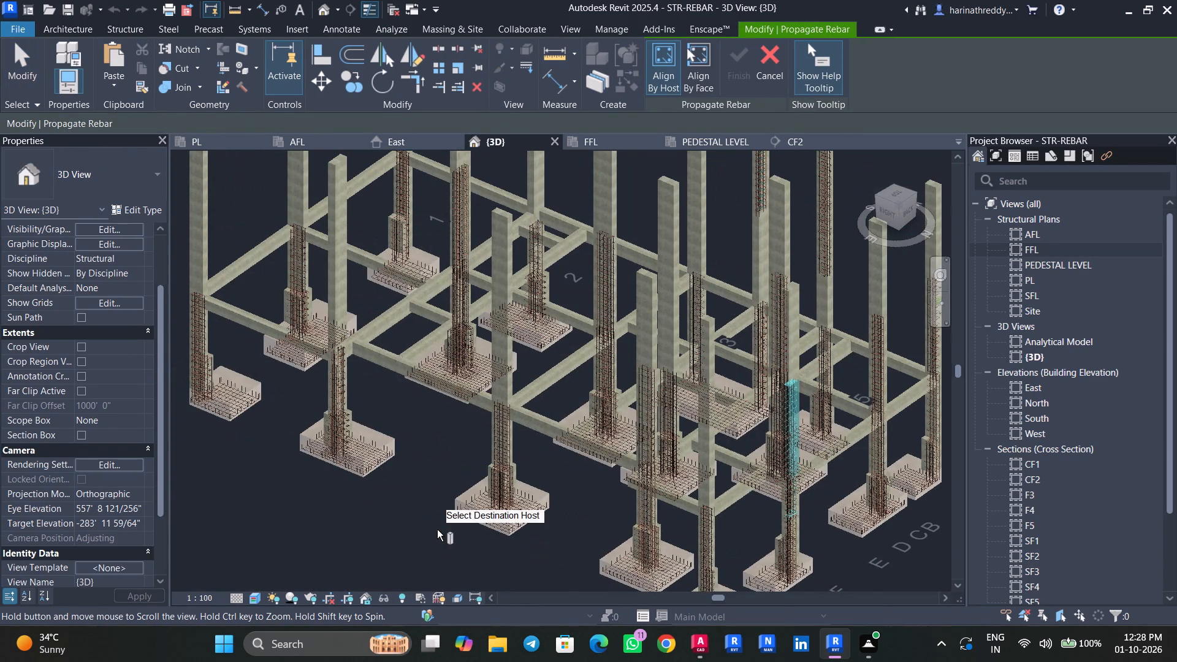
pyautogui.moveTo(405, 540); pyautogui.dragTo(549, 592, button='middle')
pyautogui.click(351, 324)
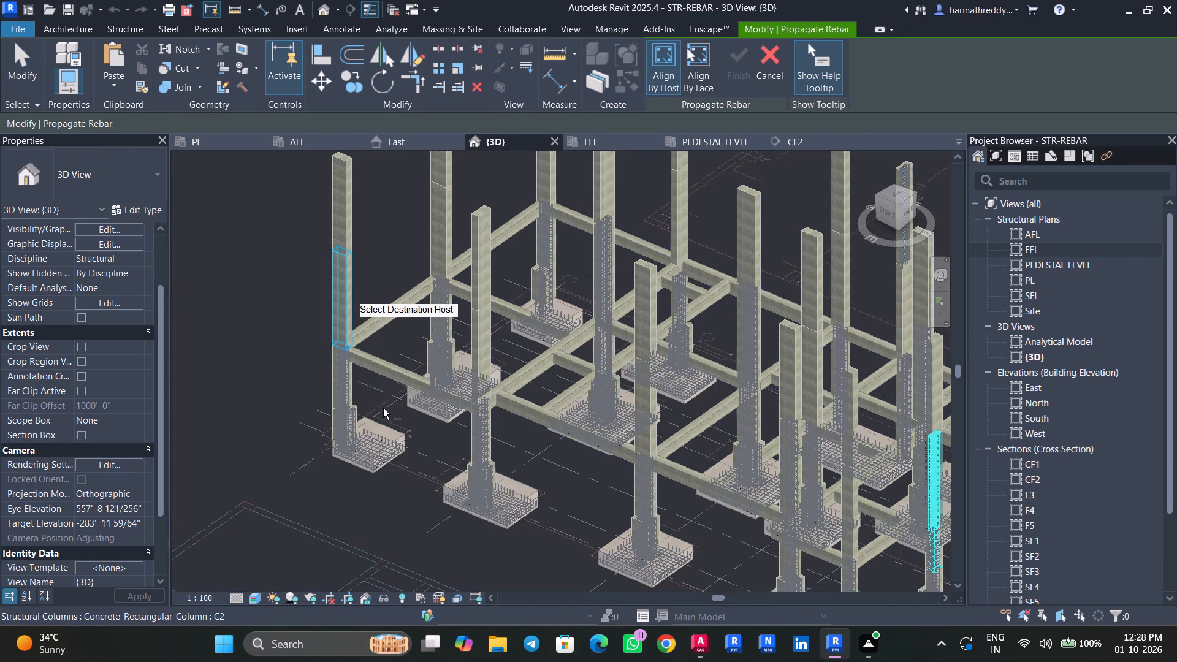
pyautogui.moveTo(392, 493); pyautogui.dragTo(355, 582, button='middle')
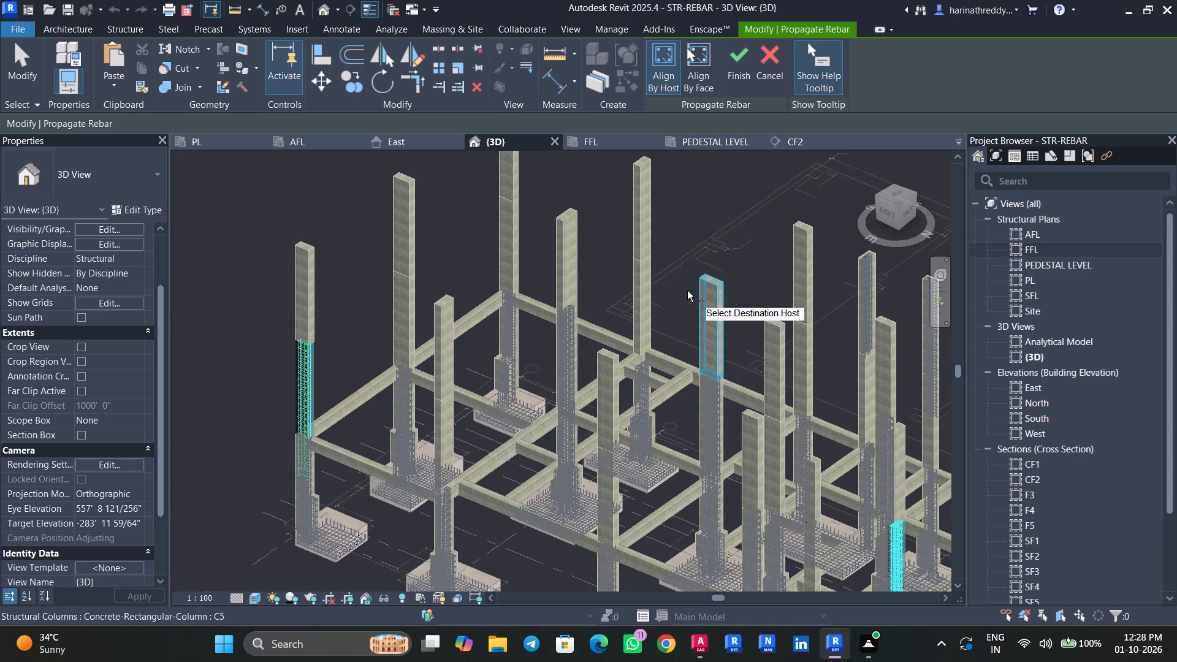
pyautogui.click(747, 61)
pyautogui.press('Escape')
pyautogui.press('Escape')
# Examine the new rebar at H-1 and check the types of the unreinforced upper columns at E-1 and A-1.
pyautogui.scroll(4, 318, 373)
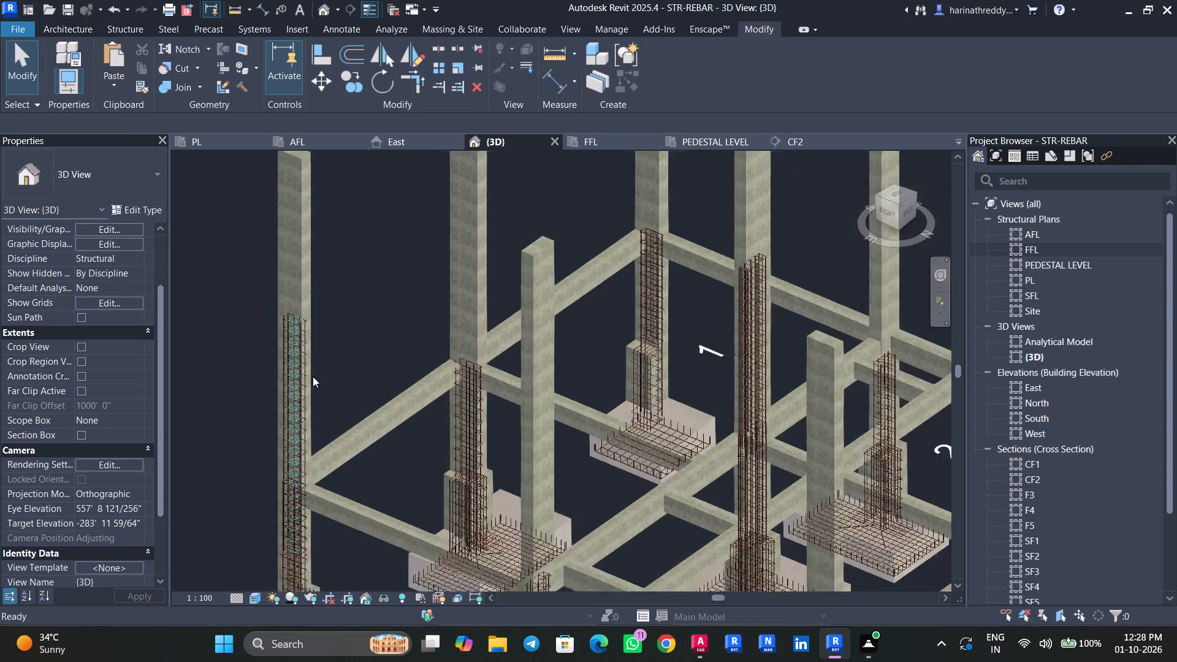
pyautogui.scroll(11, 313, 376)
pyautogui.moveTo(340, 369); pyautogui.dragTo(461, 482, button='middle')
pyautogui.scroll(-10, 527, 436)
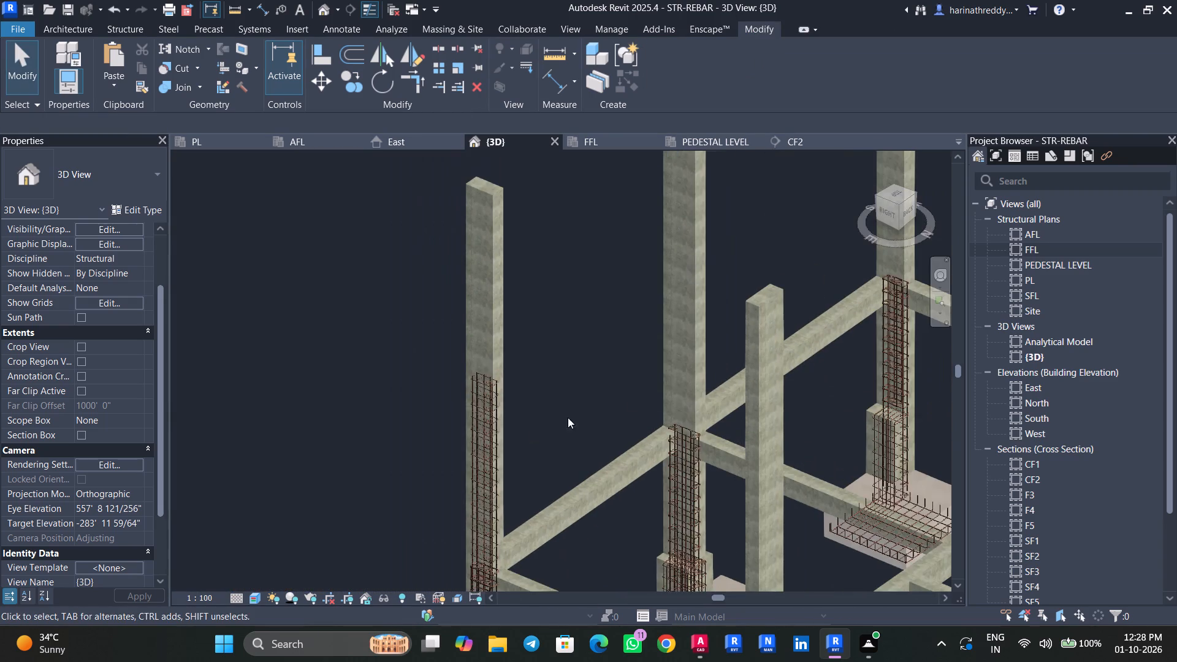
pyautogui.click(680, 369)
pyautogui.moveTo(613, 370); pyautogui.dragTo(406, 448, button='middle')
pyautogui.press('Escape')
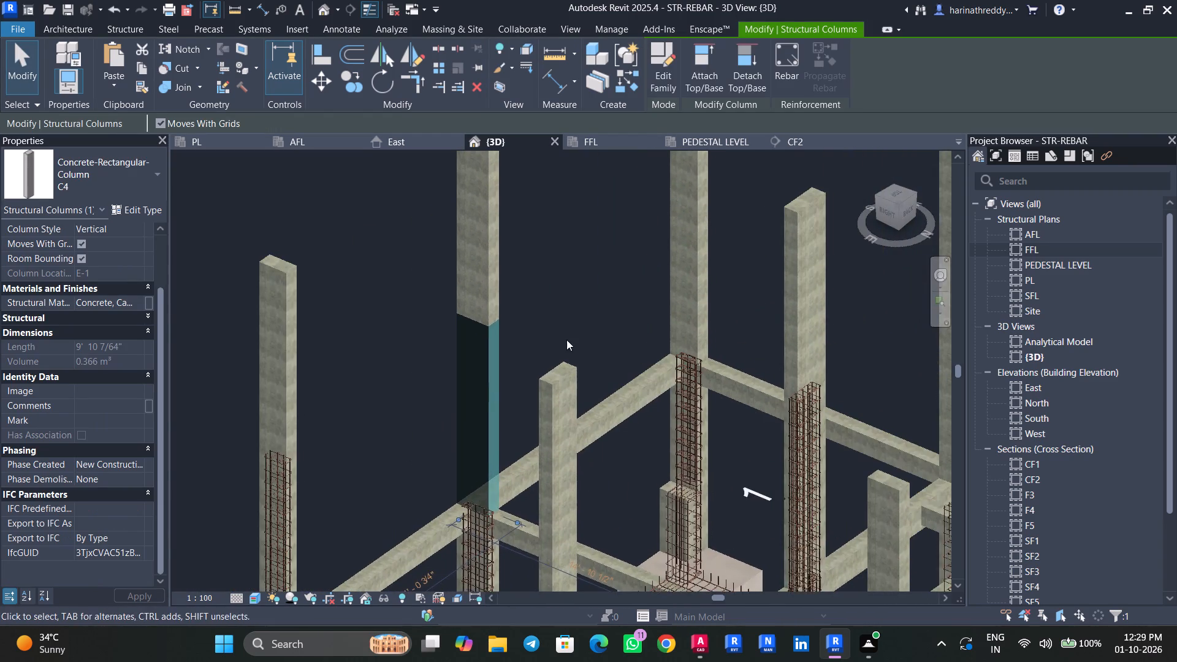
pyautogui.click(671, 311)
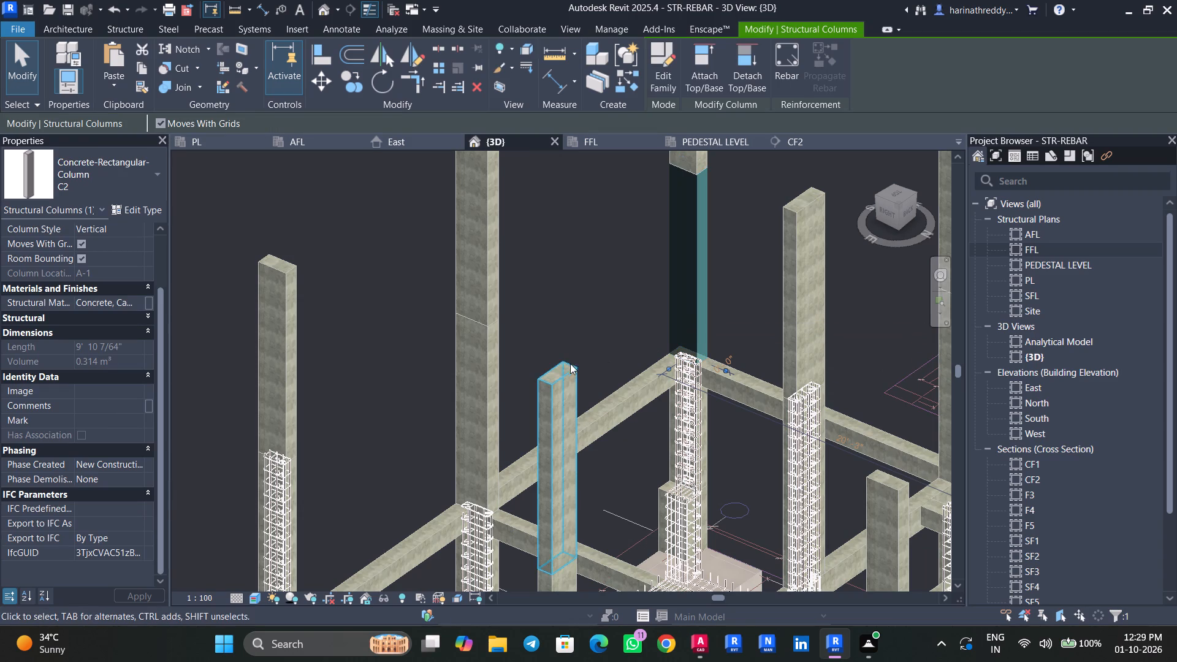
pyautogui.press('Escape')
pyautogui.press('Escape')
pyautogui.scroll(-3, 235, 425)
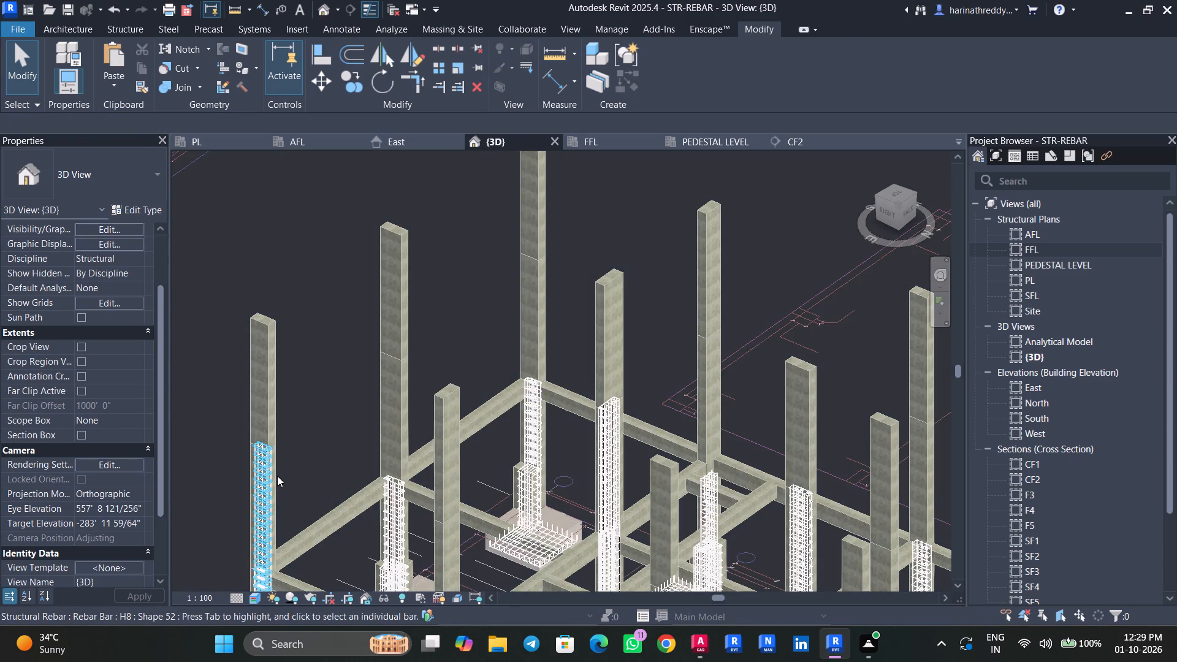
# Propagate the rebar of the C2 column at H-1 to the C2 column at A-1, aligned by host, inspecting the preview before finishing.
pyautogui.scroll(6, 277, 477)
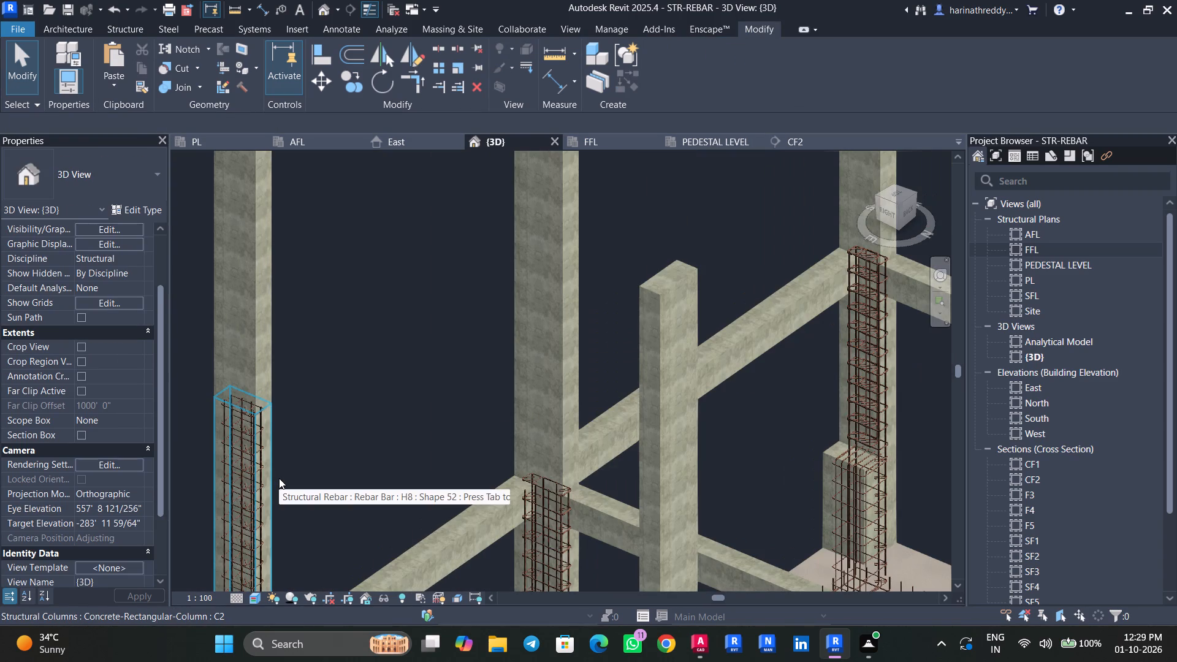
pyautogui.click(279, 478)
pyautogui.press('Escape')
pyautogui.click(276, 477)
pyautogui.scroll(-3, 275, 477)
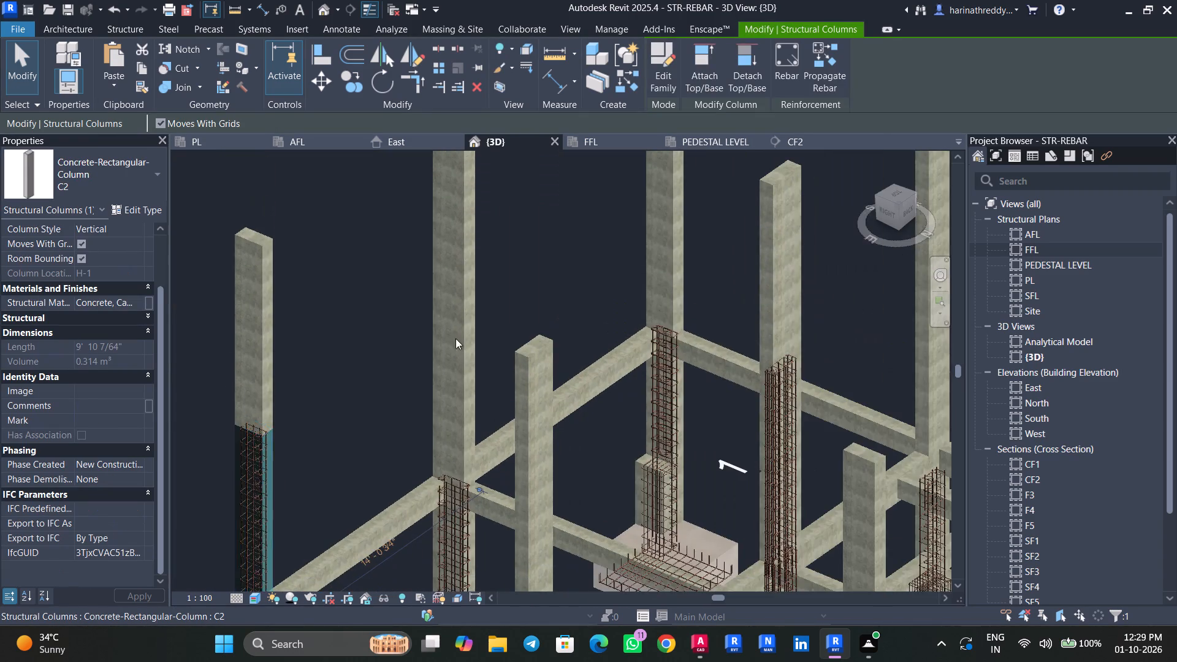
pyautogui.click(817, 75)
pyautogui.click(679, 256)
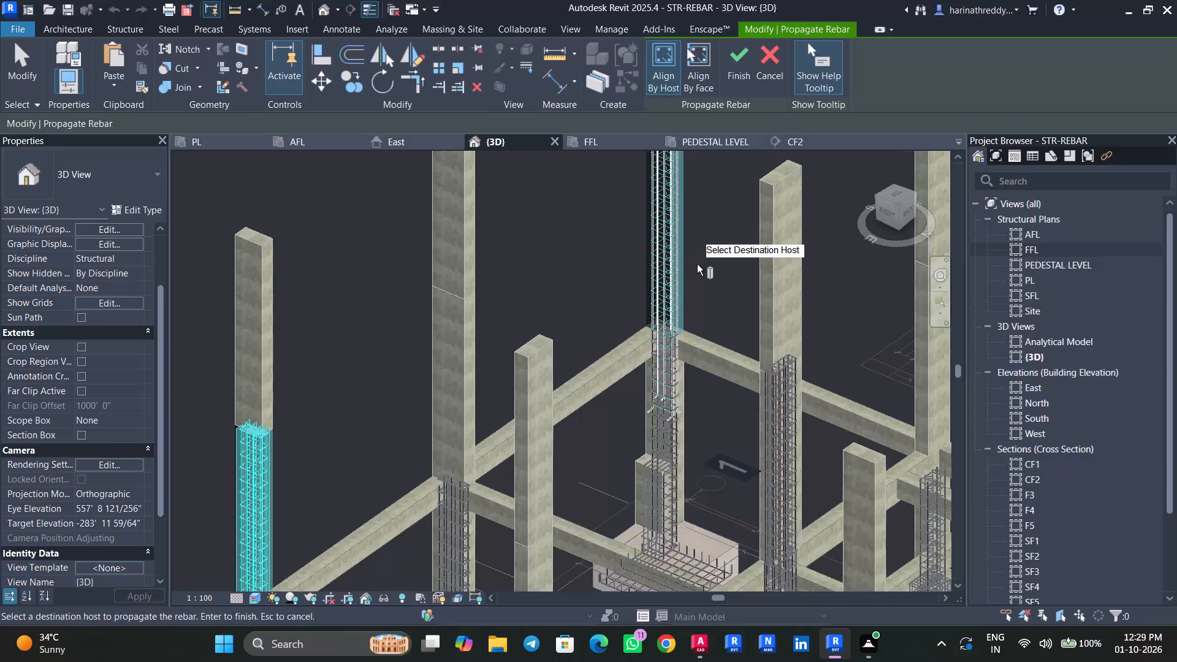
pyautogui.moveTo(697, 264); pyautogui.dragTo(609, 335, button='middle')
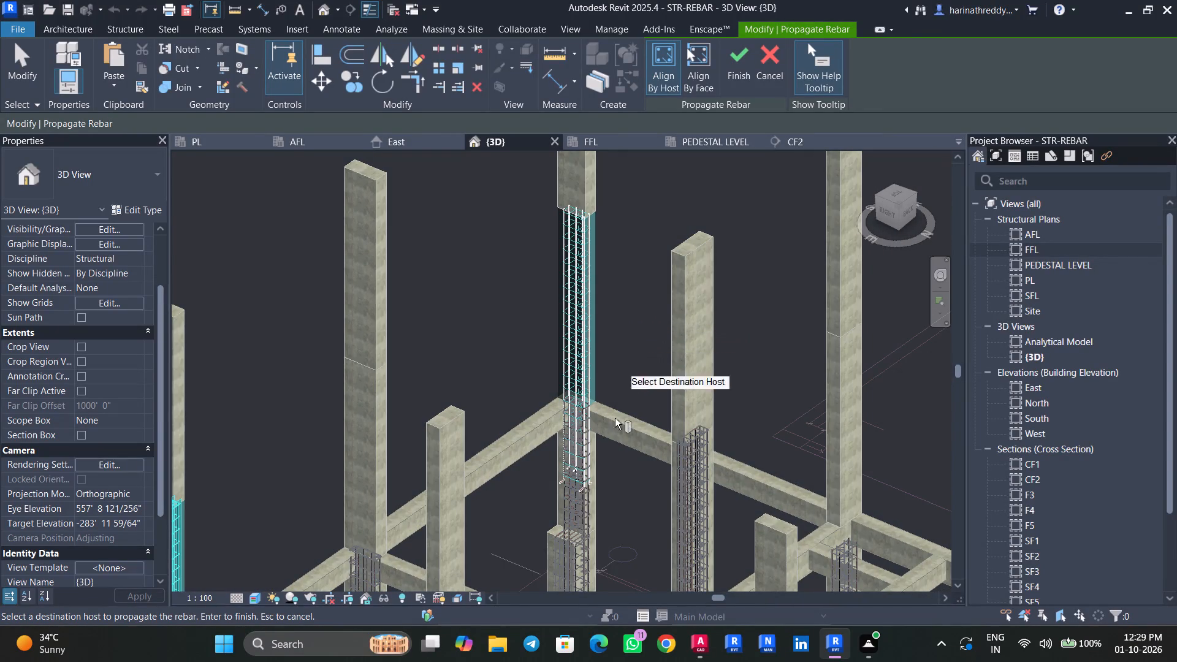
pyautogui.scroll(8, 617, 451)
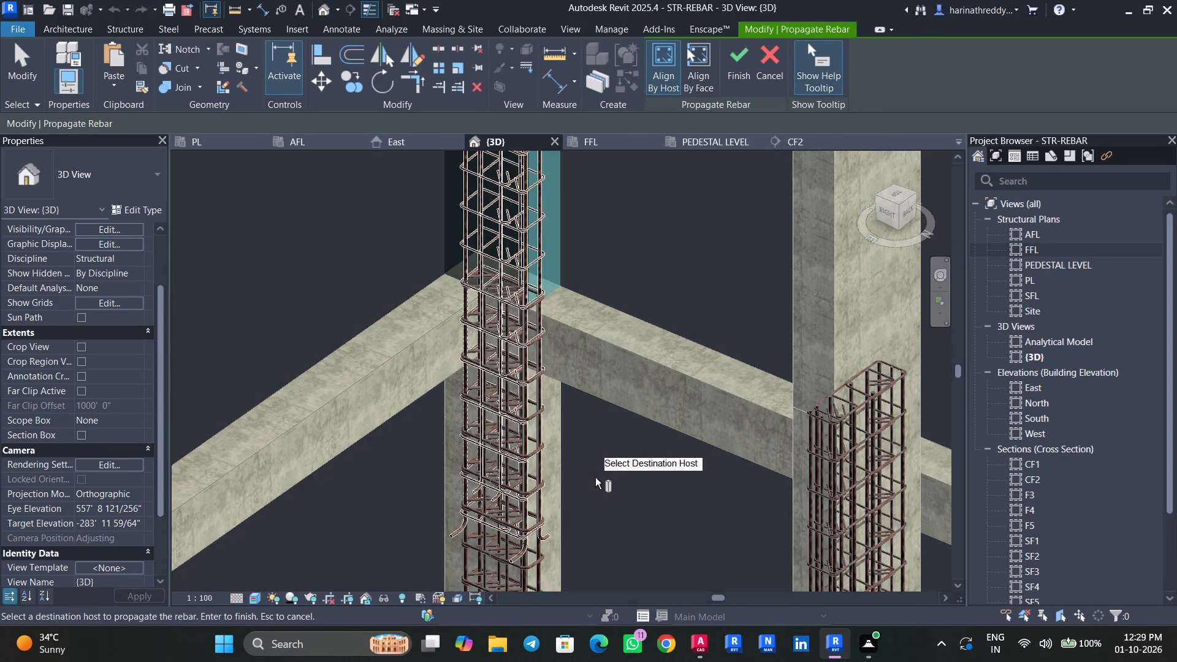
pyautogui.keyDown('shift'); pyautogui.moveTo(596, 479); pyautogui.dragTo(576, 480, button='middle'); pyautogui.keyUp('shift')
pyautogui.scroll(-3, 578, 481)
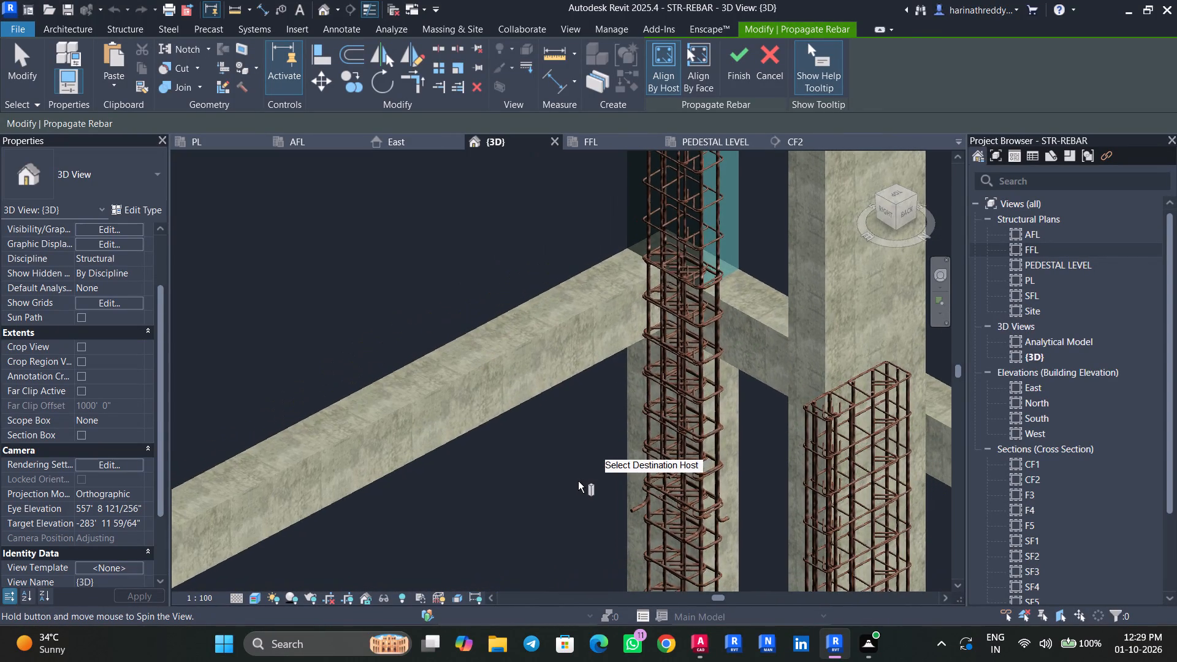
pyautogui.scroll(-7, 578, 481)
pyautogui.moveTo(535, 518); pyautogui.dragTo(701, 282, button='middle')
pyautogui.scroll(11, 381, 496)
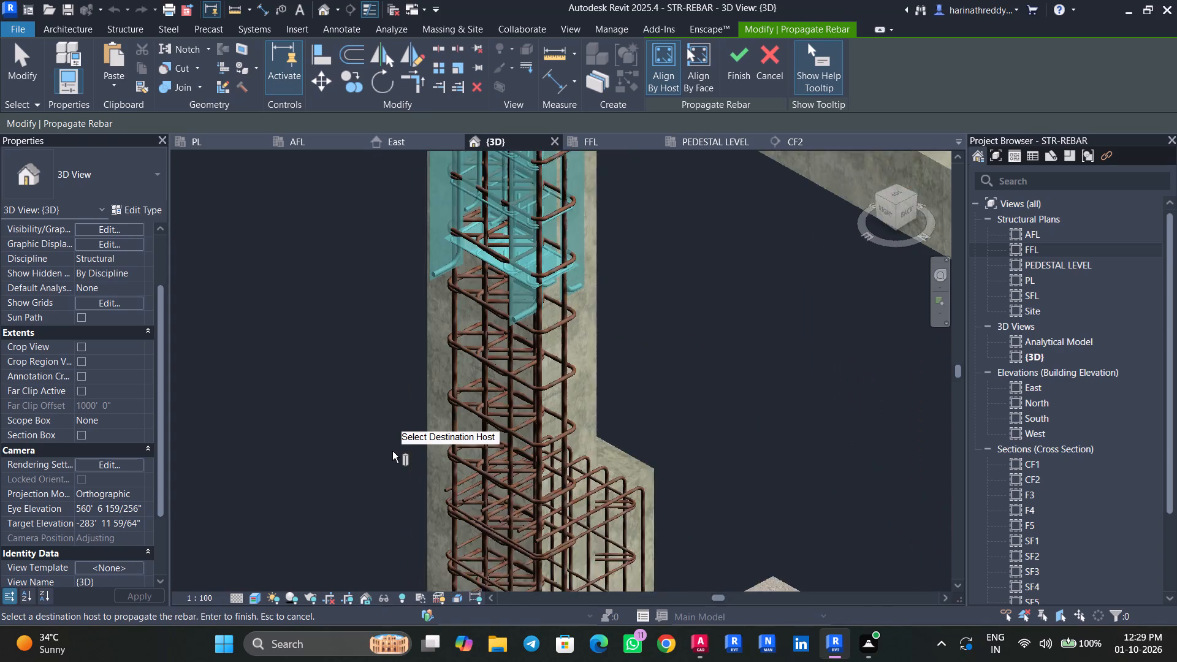
pyautogui.scroll(4, 392, 451)
pyautogui.moveTo(391, 442); pyautogui.dragTo(265, 534, button='middle')
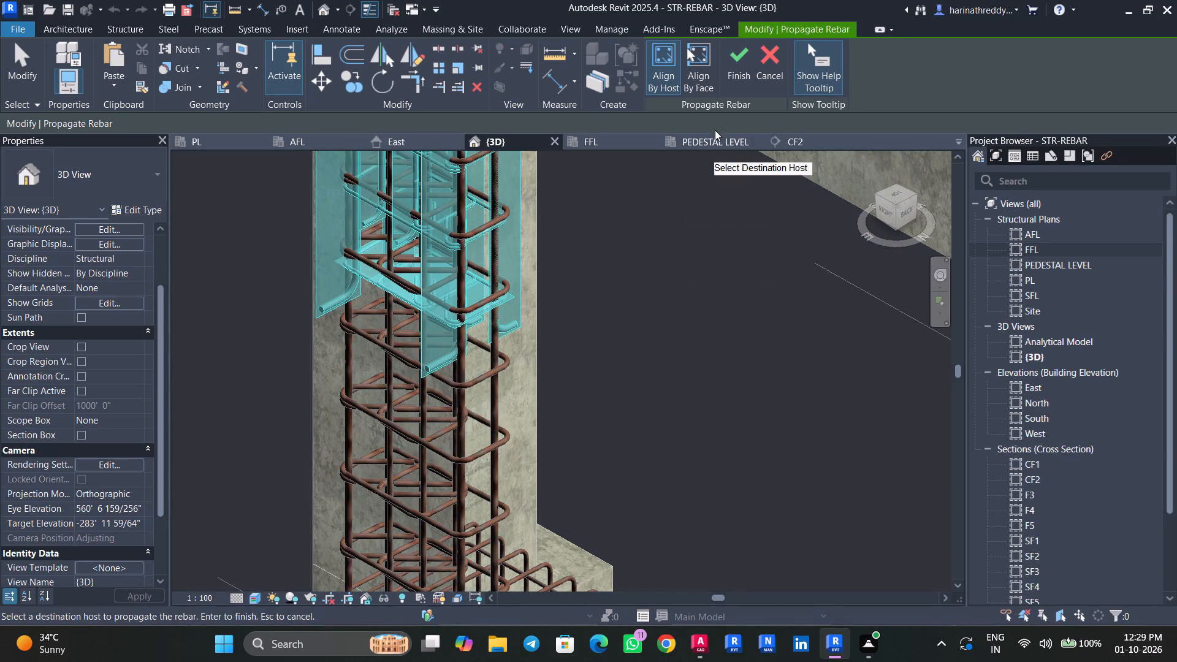
pyautogui.click(734, 59)
pyautogui.press('Escape')
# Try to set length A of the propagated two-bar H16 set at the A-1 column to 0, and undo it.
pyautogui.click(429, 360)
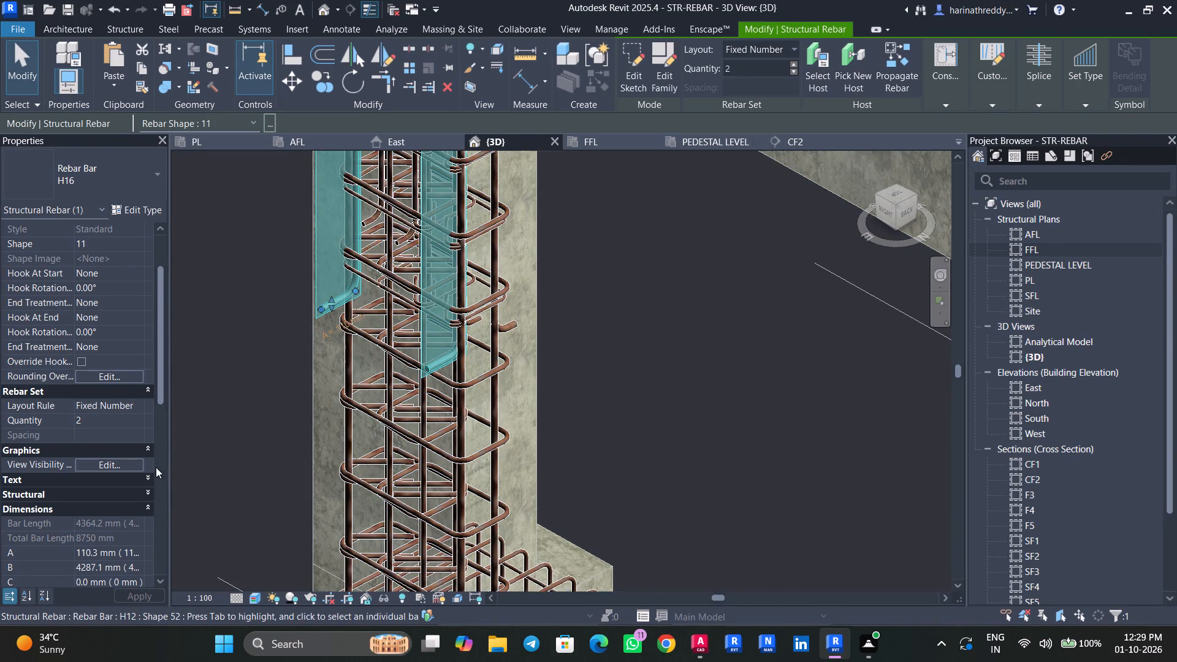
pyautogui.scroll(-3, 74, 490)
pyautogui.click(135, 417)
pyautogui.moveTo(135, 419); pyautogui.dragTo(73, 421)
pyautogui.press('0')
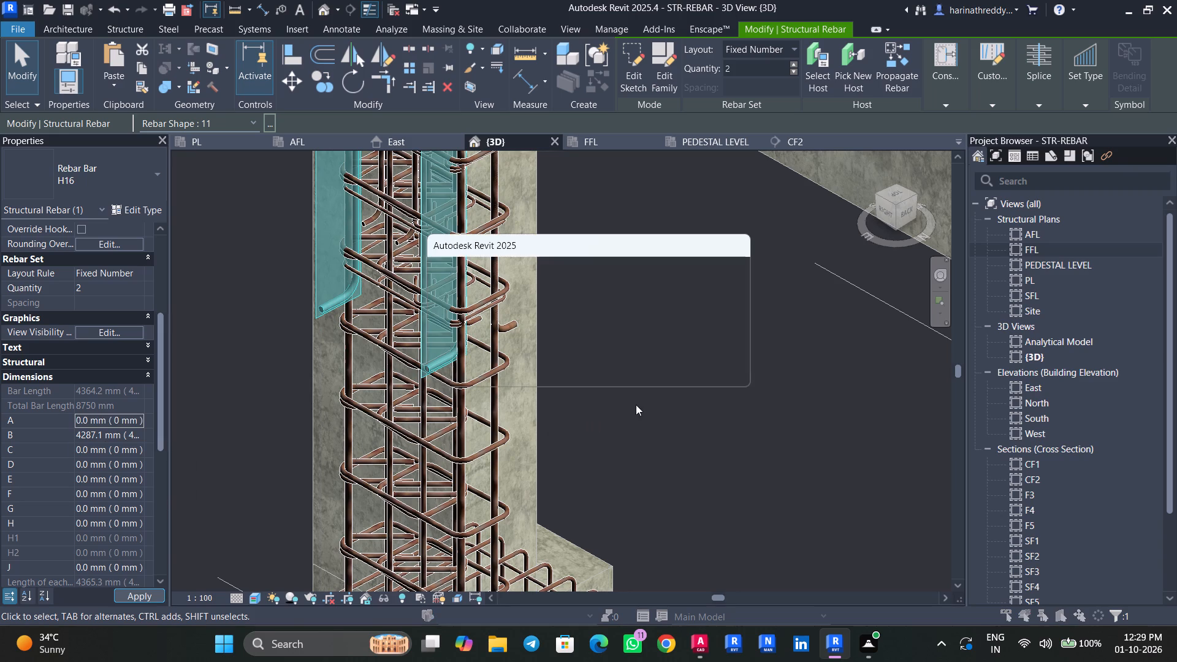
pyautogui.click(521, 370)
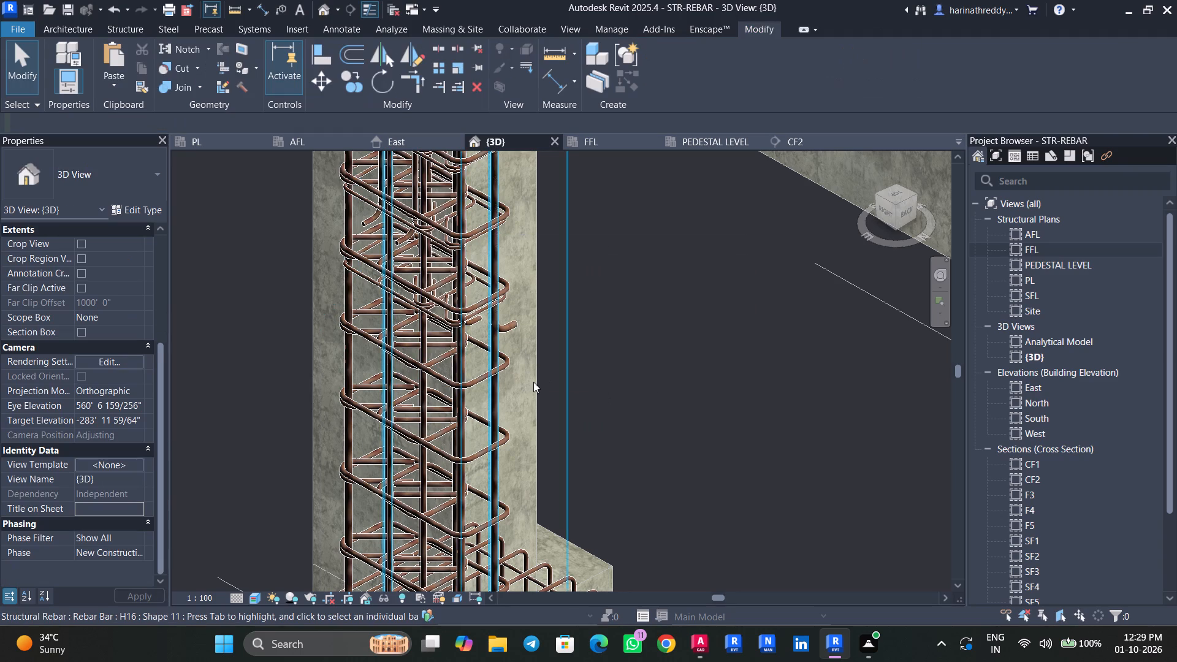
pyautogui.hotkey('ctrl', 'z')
# Examine the propagated H16 bars in the A-1 column from another side, from their bottom bends up to their top ends.
pyautogui.click(438, 371)
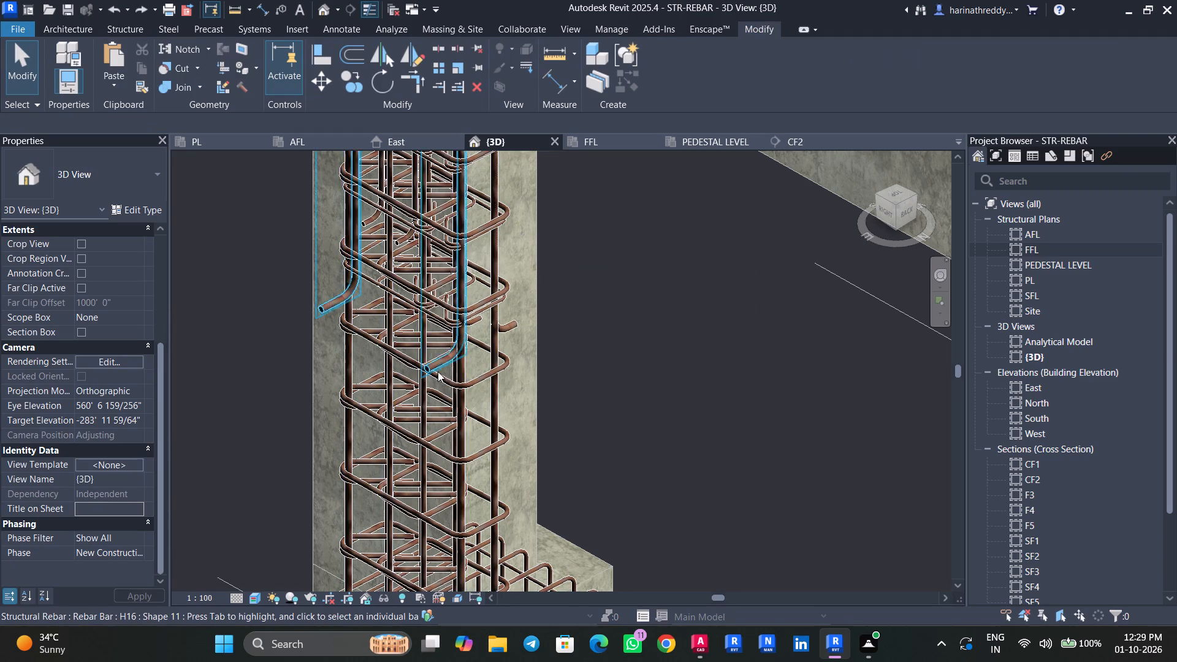
pyautogui.keyDown('shift'); pyautogui.moveTo(681, 416); pyautogui.dragTo(620, 390, button='middle'); pyautogui.keyUp('shift')
pyautogui.scroll(-8, 636, 400)
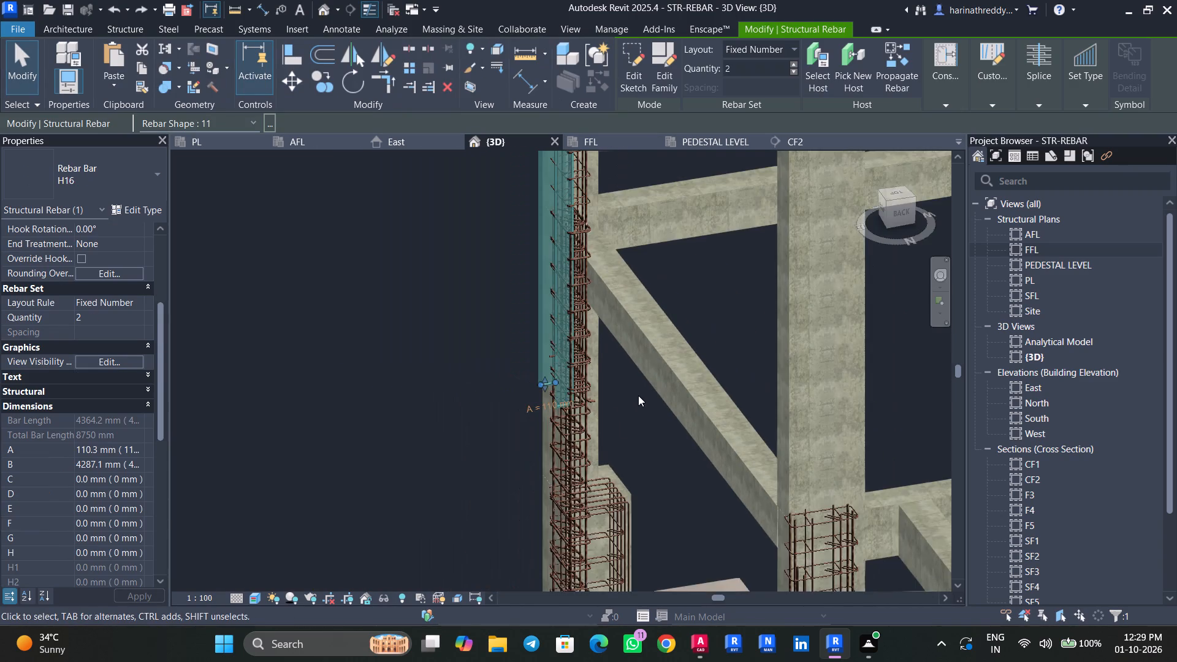
pyautogui.moveTo(638, 395); pyautogui.dragTo(597, 535, button='middle')
pyautogui.scroll(-9, 590, 516)
pyautogui.press('Escape')
pyautogui.press('Escape')
pyautogui.scroll(8, 569, 354)
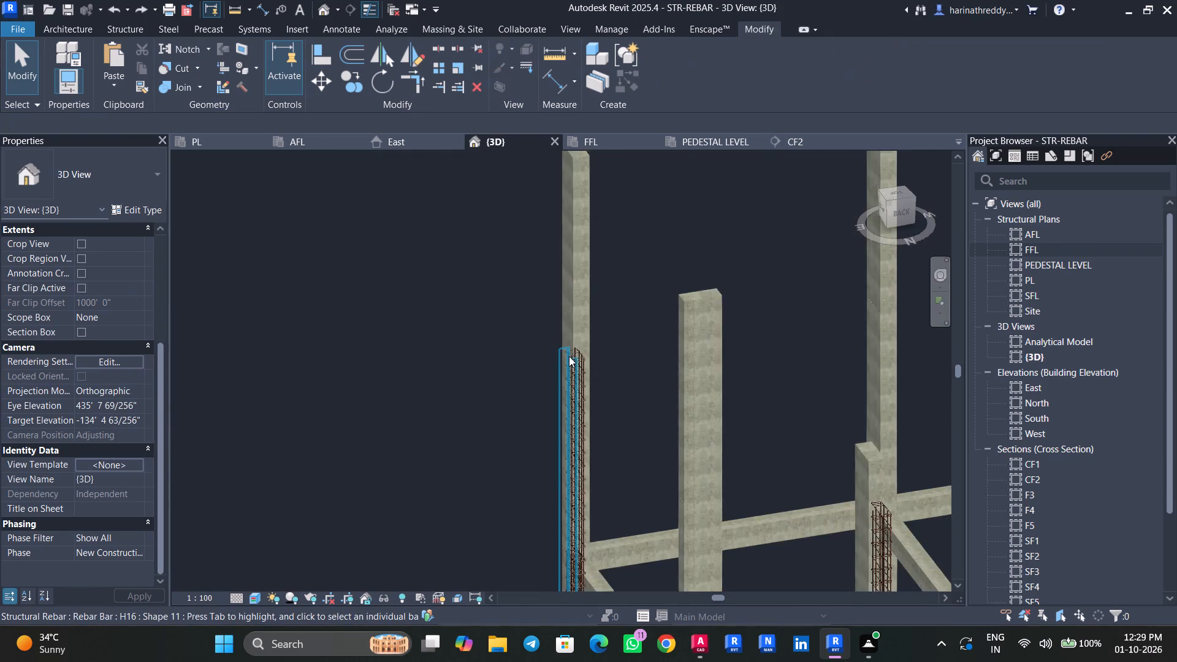
pyautogui.scroll(6, 569, 356)
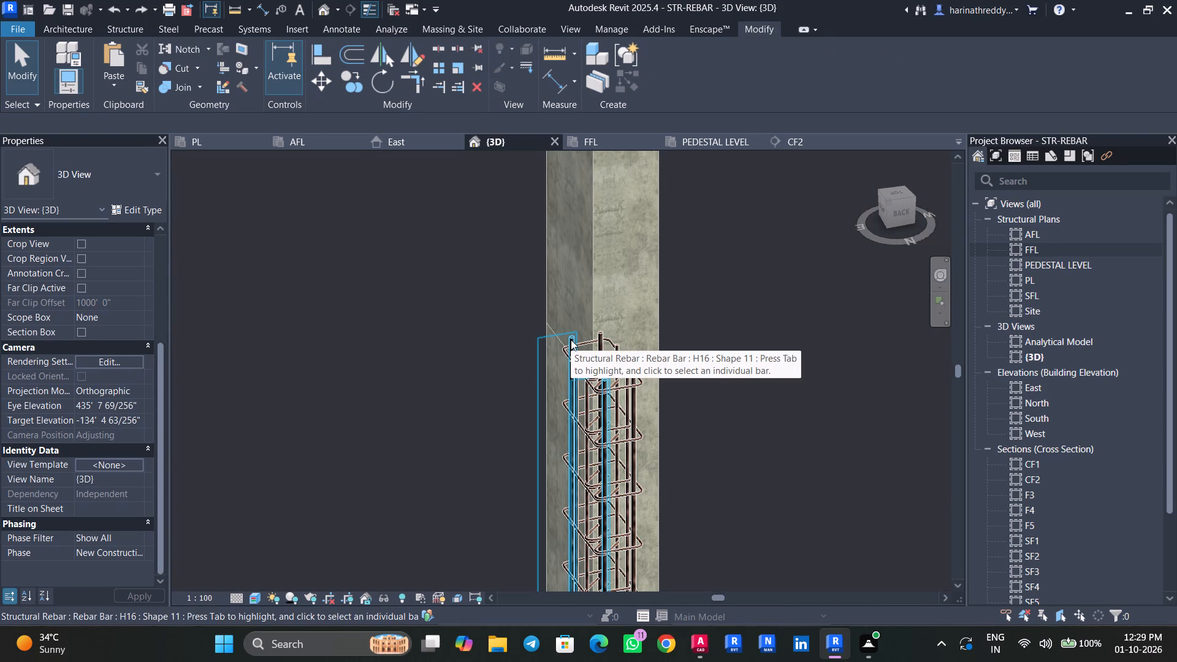
pyautogui.press('Escape')
pyautogui.press('Escape')
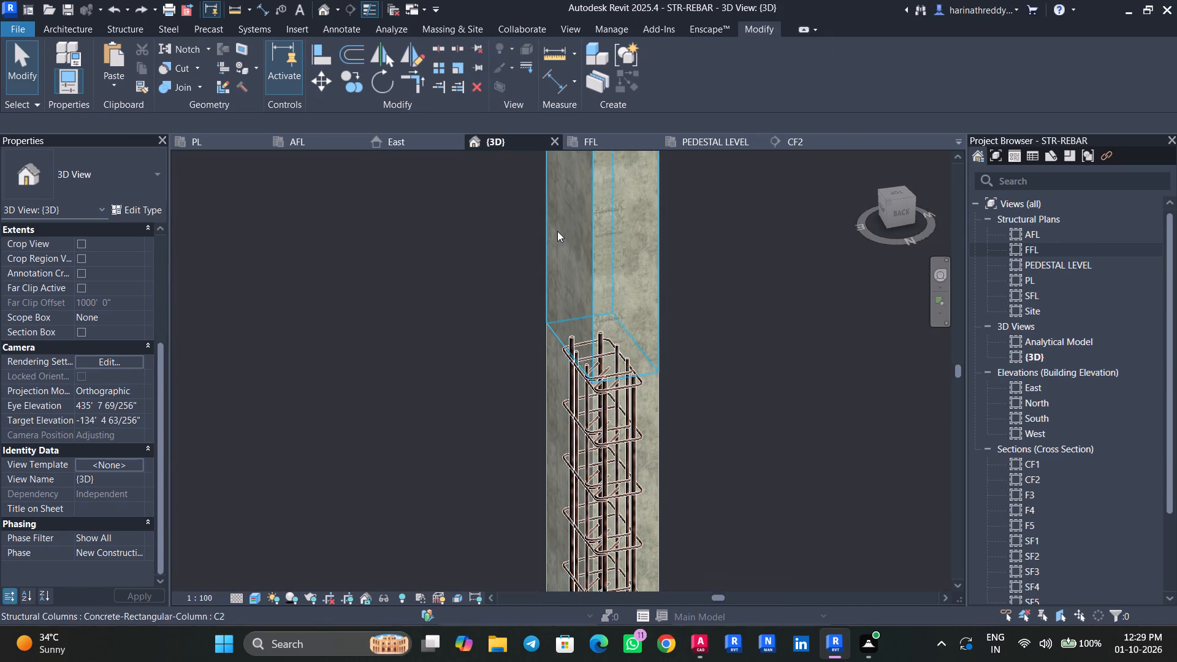
pyautogui.press('Escape')
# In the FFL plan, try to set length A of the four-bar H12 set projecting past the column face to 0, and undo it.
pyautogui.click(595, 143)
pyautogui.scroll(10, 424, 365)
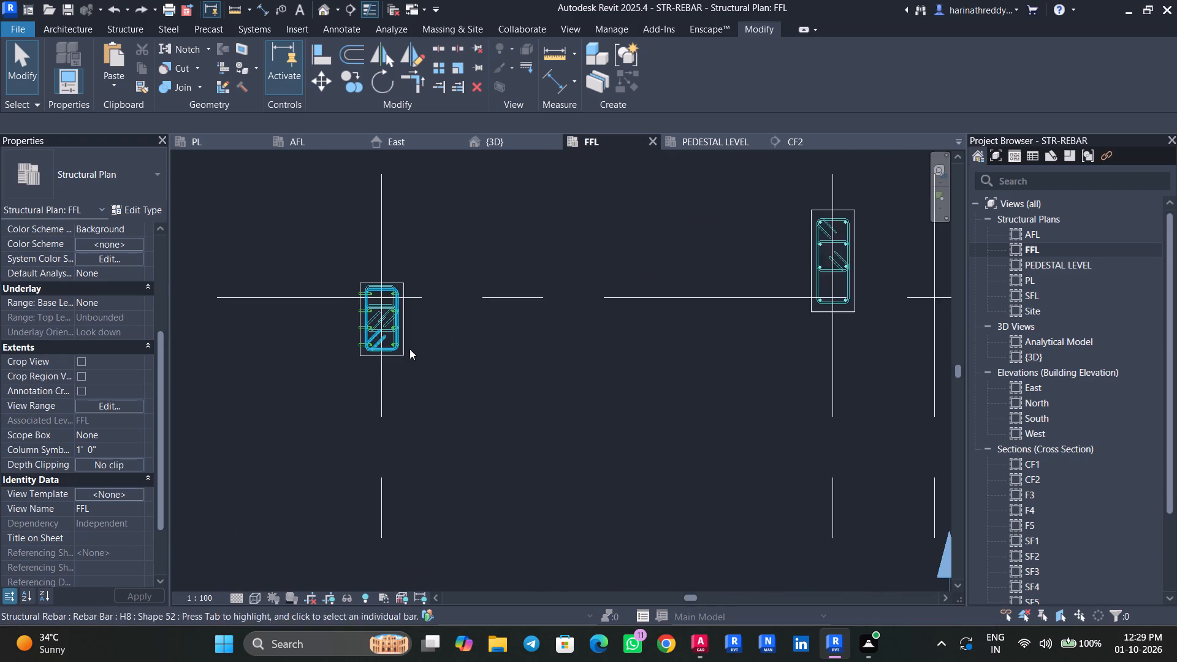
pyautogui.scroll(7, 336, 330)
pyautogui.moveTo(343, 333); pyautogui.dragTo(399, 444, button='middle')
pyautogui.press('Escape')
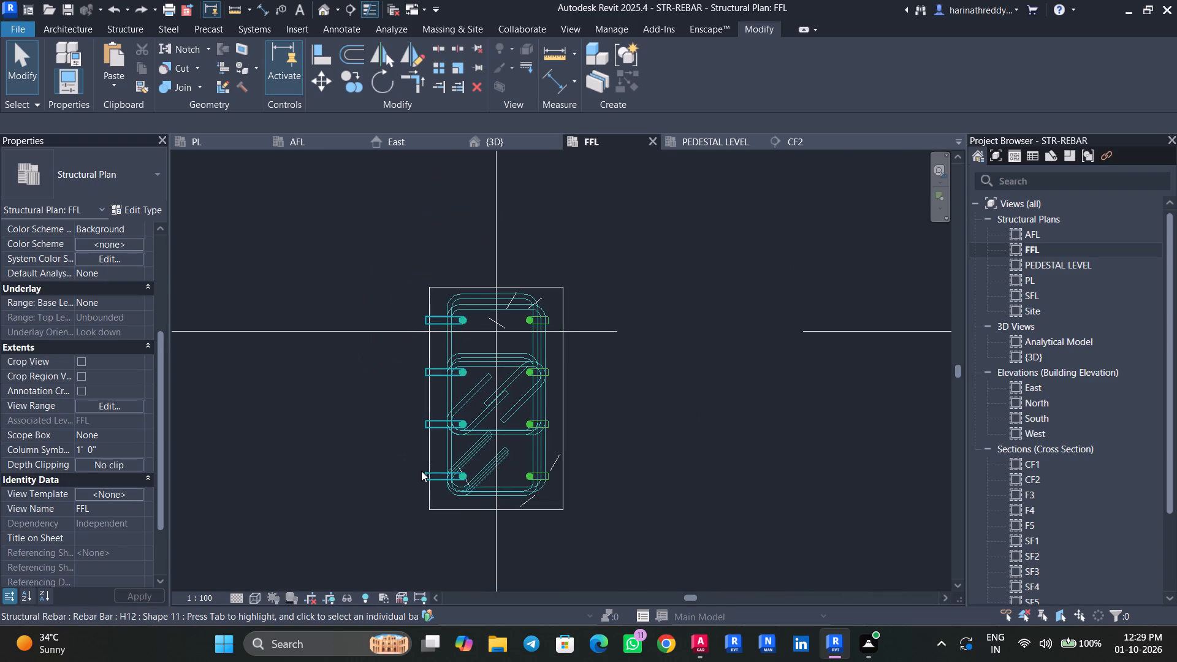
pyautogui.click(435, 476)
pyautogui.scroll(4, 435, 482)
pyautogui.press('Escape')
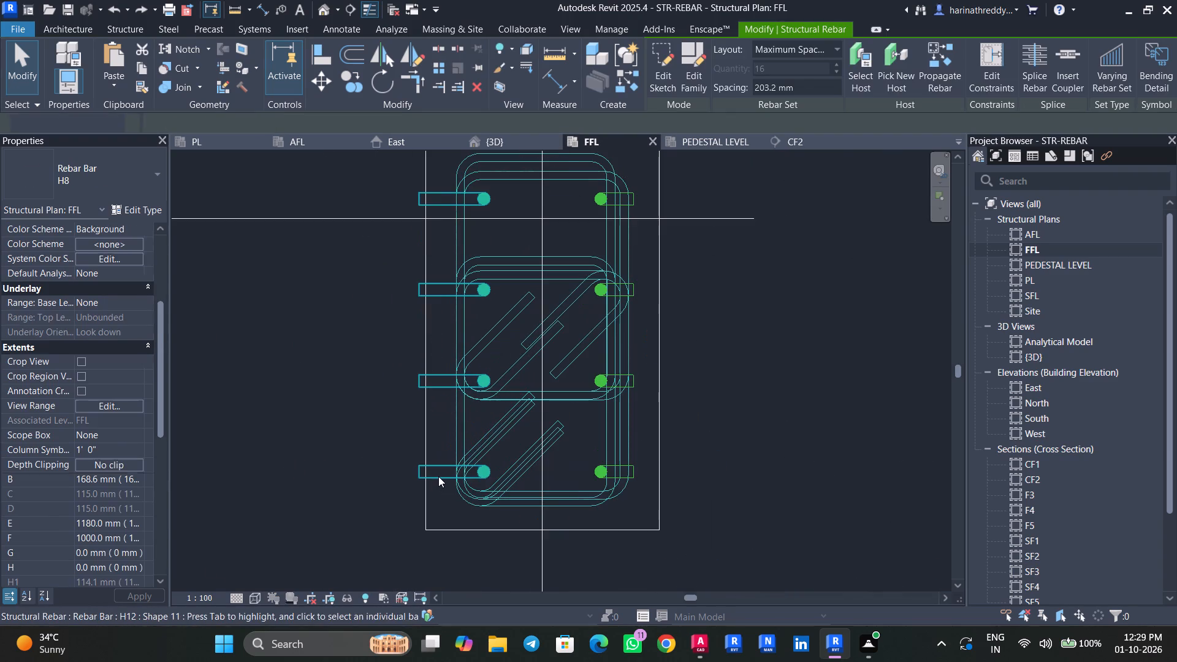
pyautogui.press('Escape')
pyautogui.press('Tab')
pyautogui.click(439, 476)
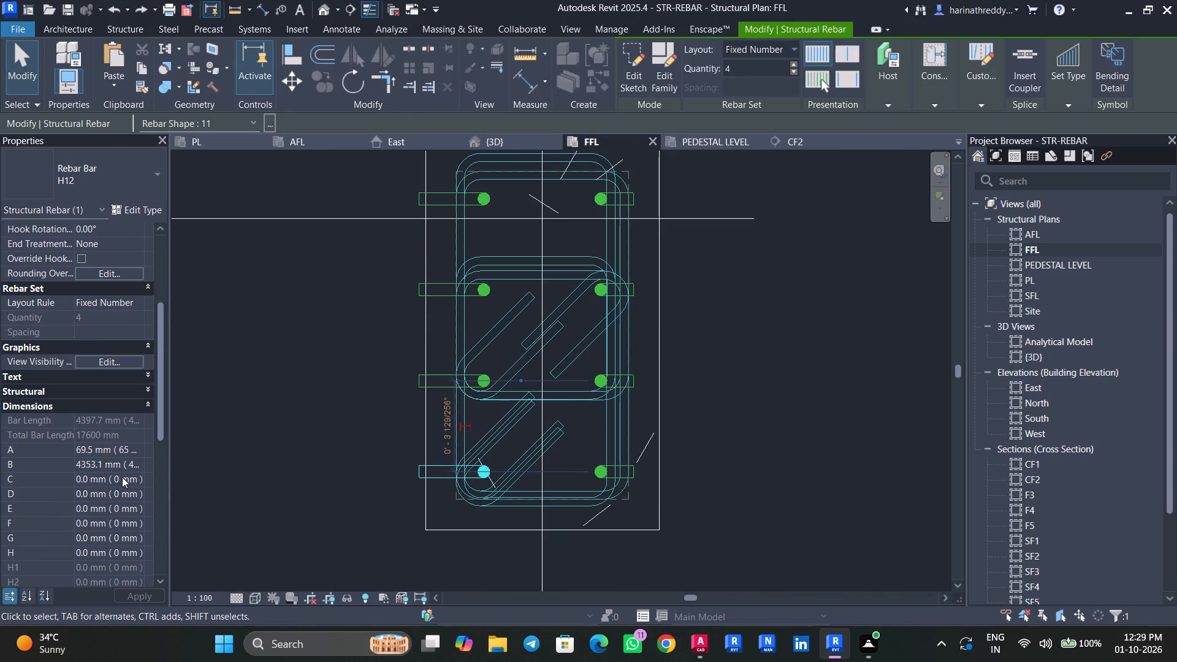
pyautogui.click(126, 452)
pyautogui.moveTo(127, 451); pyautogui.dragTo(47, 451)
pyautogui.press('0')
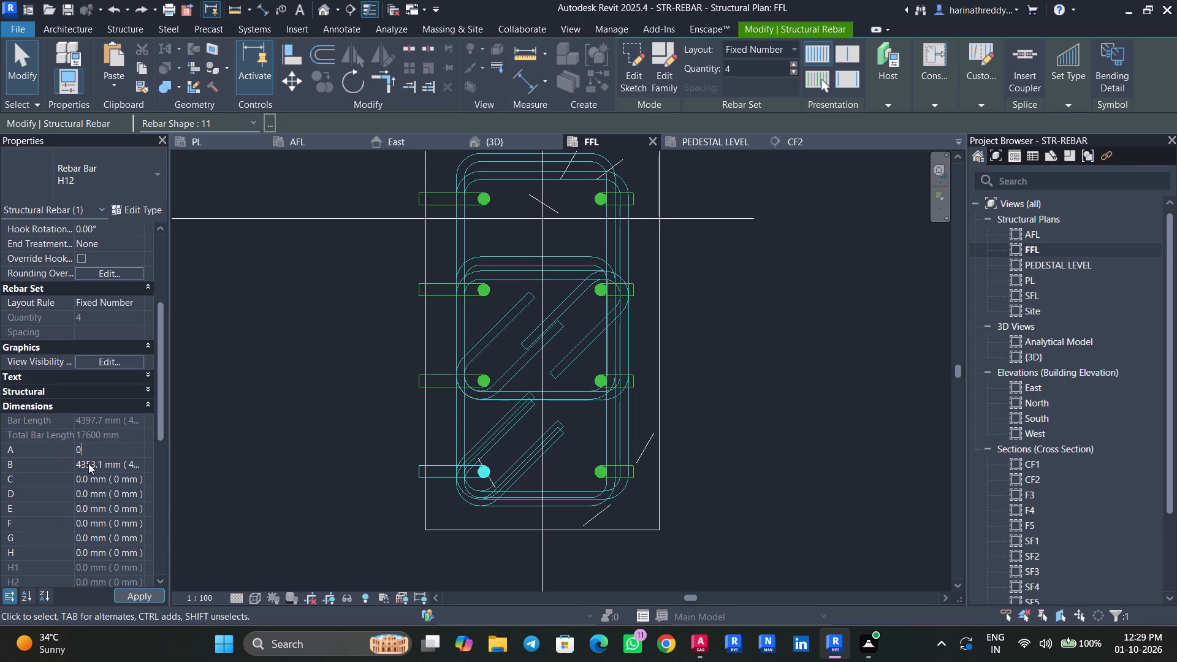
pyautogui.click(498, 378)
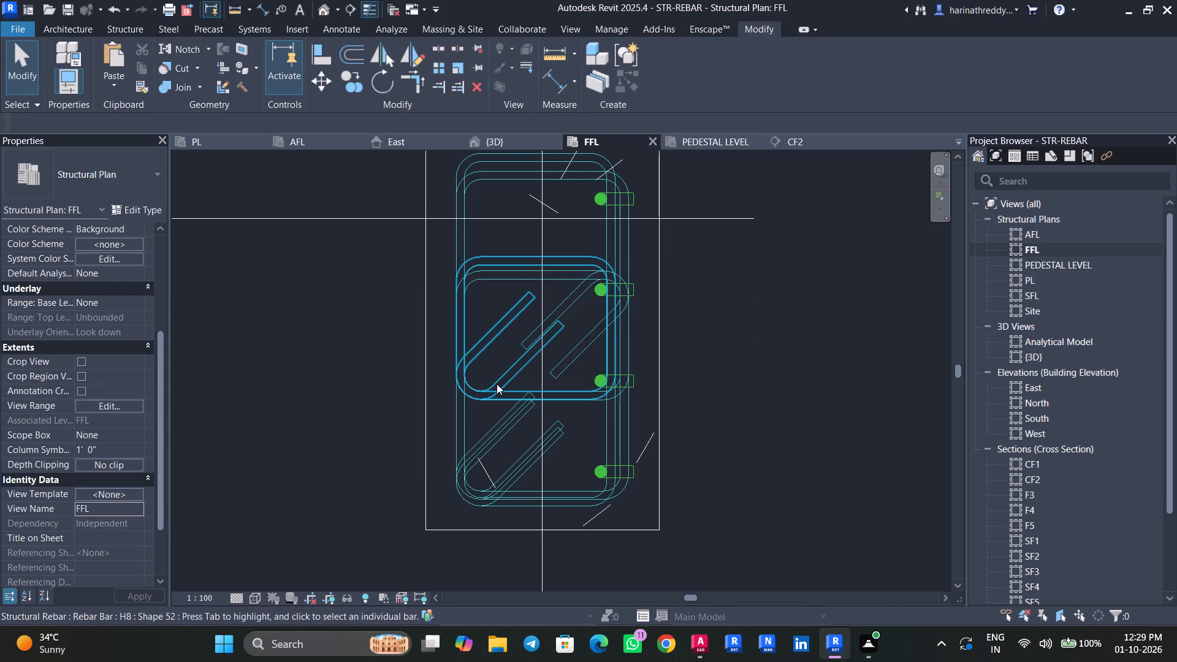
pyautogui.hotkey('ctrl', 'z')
# Shorten the bend leg of the four-bar H12 set on the A-5 column's west side so it ends within the concrete.
pyautogui.click(443, 473)
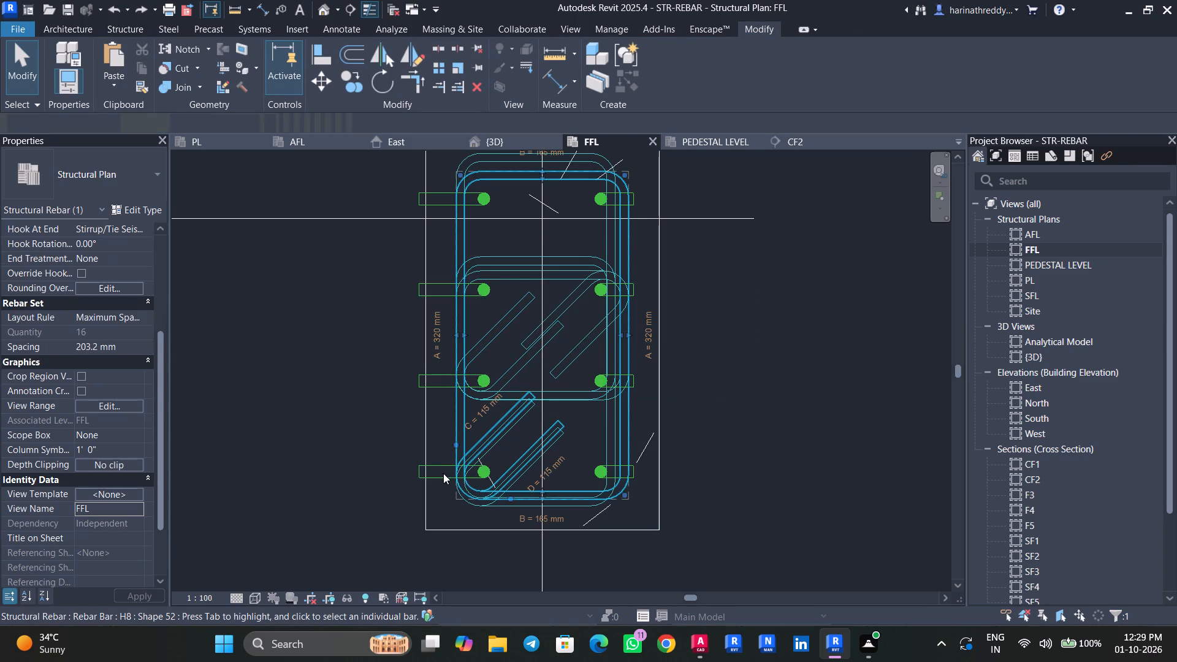
pyautogui.press('Escape')
pyautogui.press('Escape')
pyautogui.click(437, 479)
pyautogui.moveTo(422, 472); pyautogui.dragTo(434, 472)
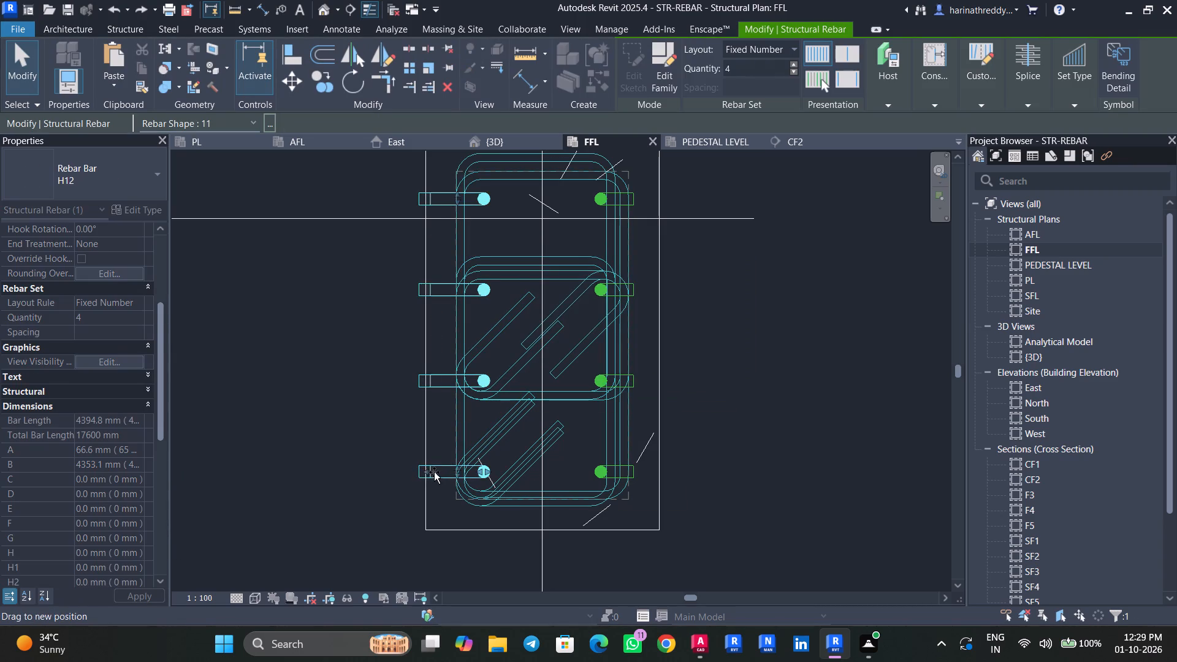
pyautogui.moveTo(434, 472); pyautogui.dragTo(451, 476)
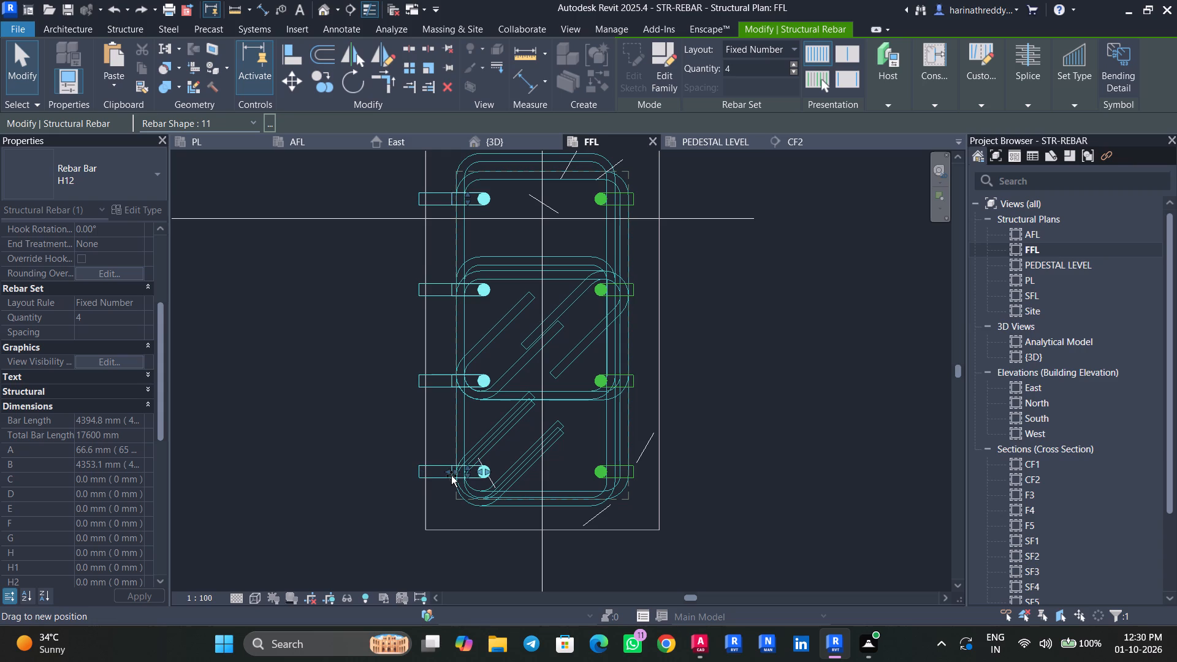
pyautogui.moveTo(451, 476); pyautogui.dragTo(453, 476)
pyautogui.press('Escape')
pyautogui.press('Escape')
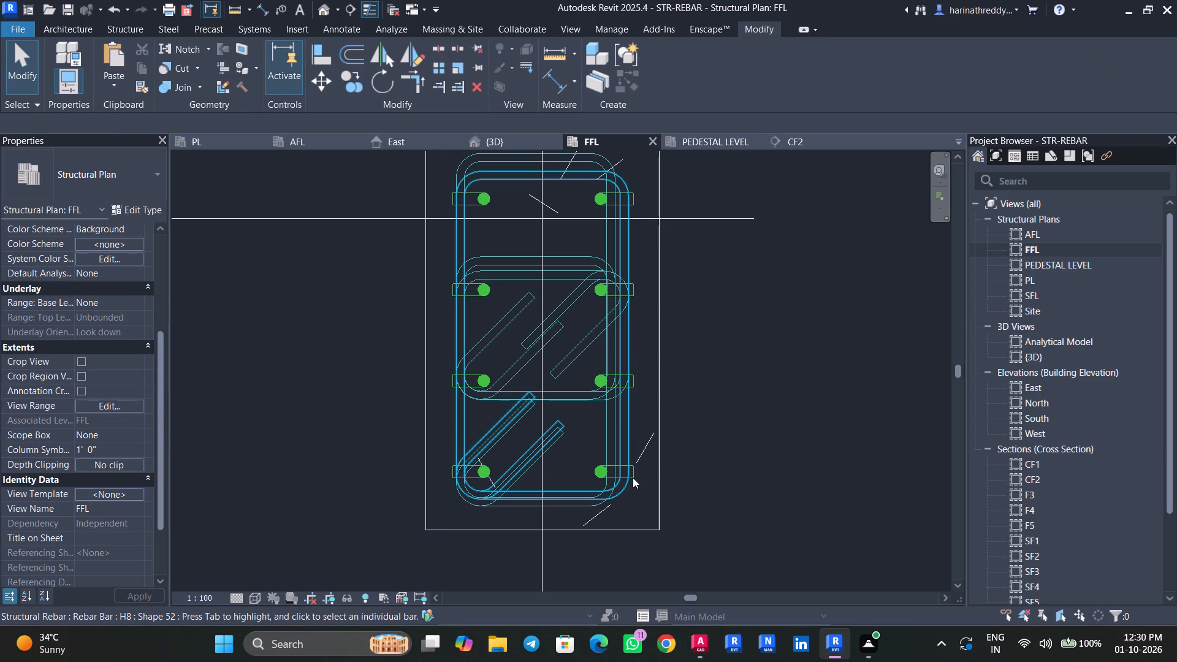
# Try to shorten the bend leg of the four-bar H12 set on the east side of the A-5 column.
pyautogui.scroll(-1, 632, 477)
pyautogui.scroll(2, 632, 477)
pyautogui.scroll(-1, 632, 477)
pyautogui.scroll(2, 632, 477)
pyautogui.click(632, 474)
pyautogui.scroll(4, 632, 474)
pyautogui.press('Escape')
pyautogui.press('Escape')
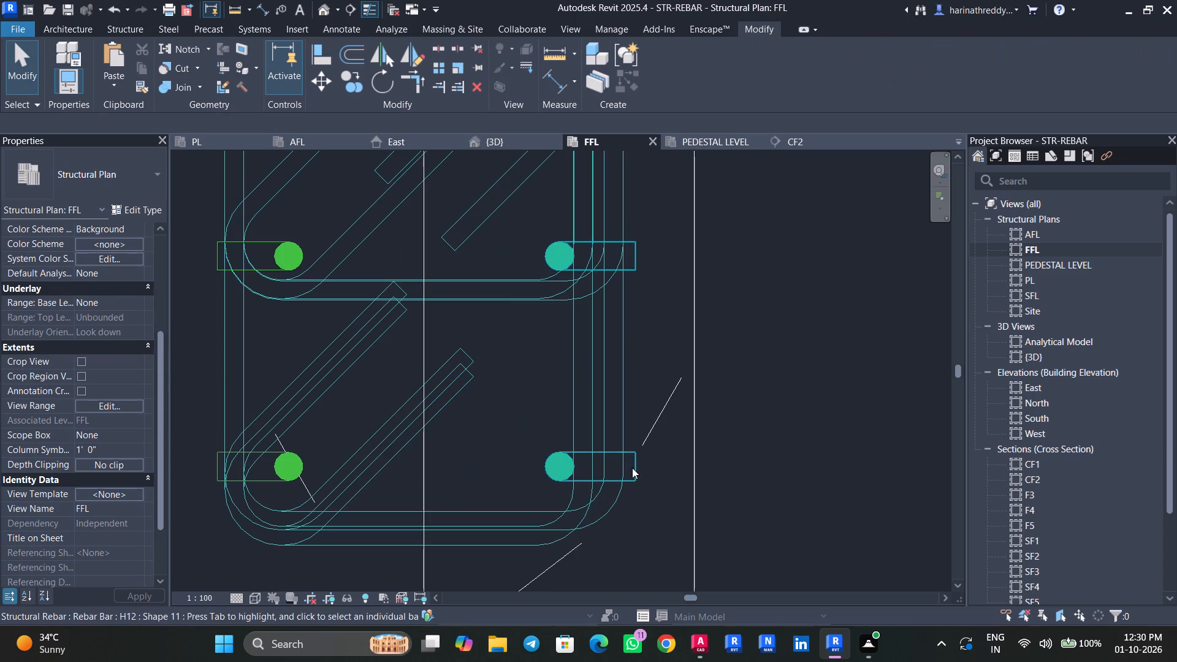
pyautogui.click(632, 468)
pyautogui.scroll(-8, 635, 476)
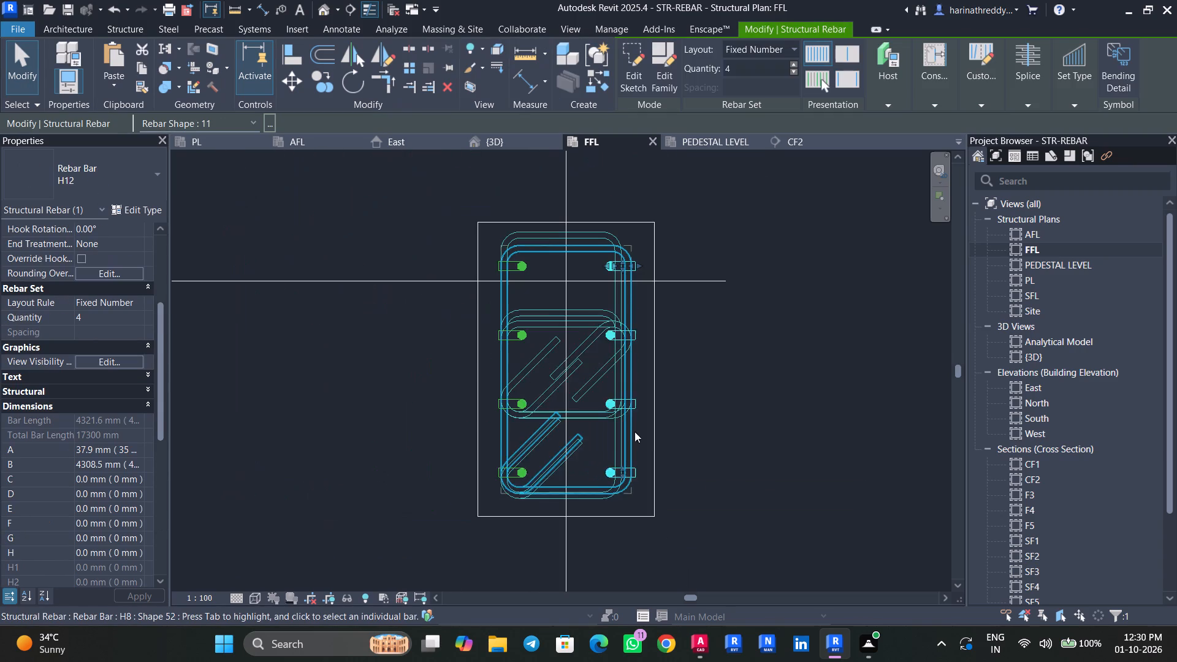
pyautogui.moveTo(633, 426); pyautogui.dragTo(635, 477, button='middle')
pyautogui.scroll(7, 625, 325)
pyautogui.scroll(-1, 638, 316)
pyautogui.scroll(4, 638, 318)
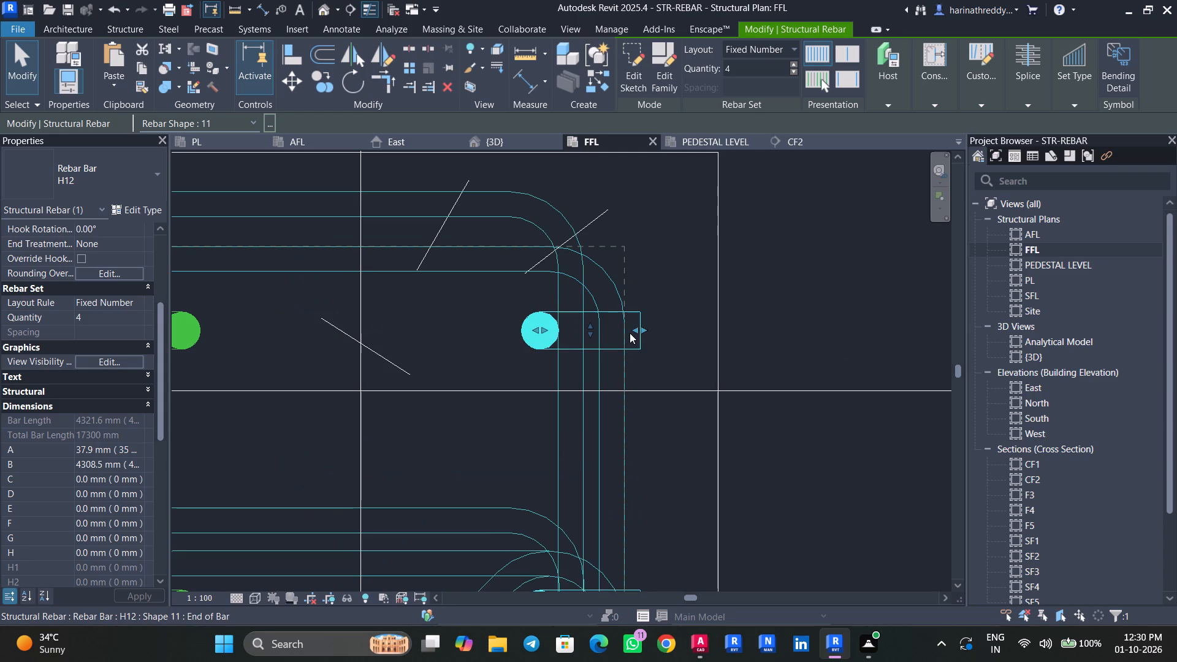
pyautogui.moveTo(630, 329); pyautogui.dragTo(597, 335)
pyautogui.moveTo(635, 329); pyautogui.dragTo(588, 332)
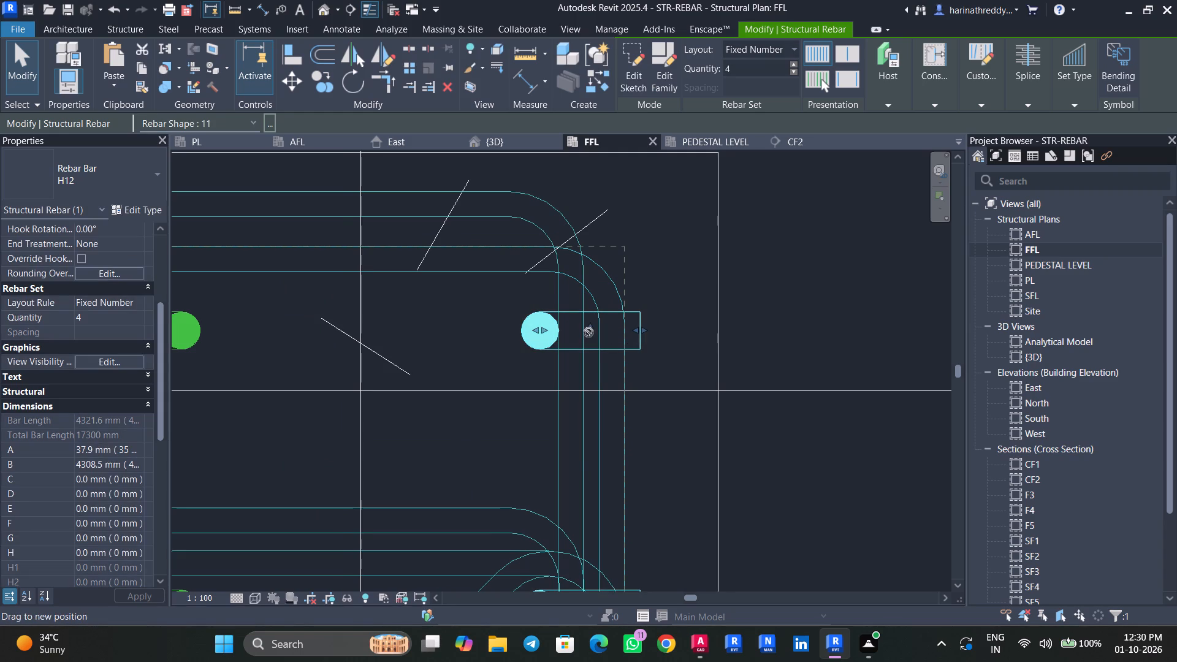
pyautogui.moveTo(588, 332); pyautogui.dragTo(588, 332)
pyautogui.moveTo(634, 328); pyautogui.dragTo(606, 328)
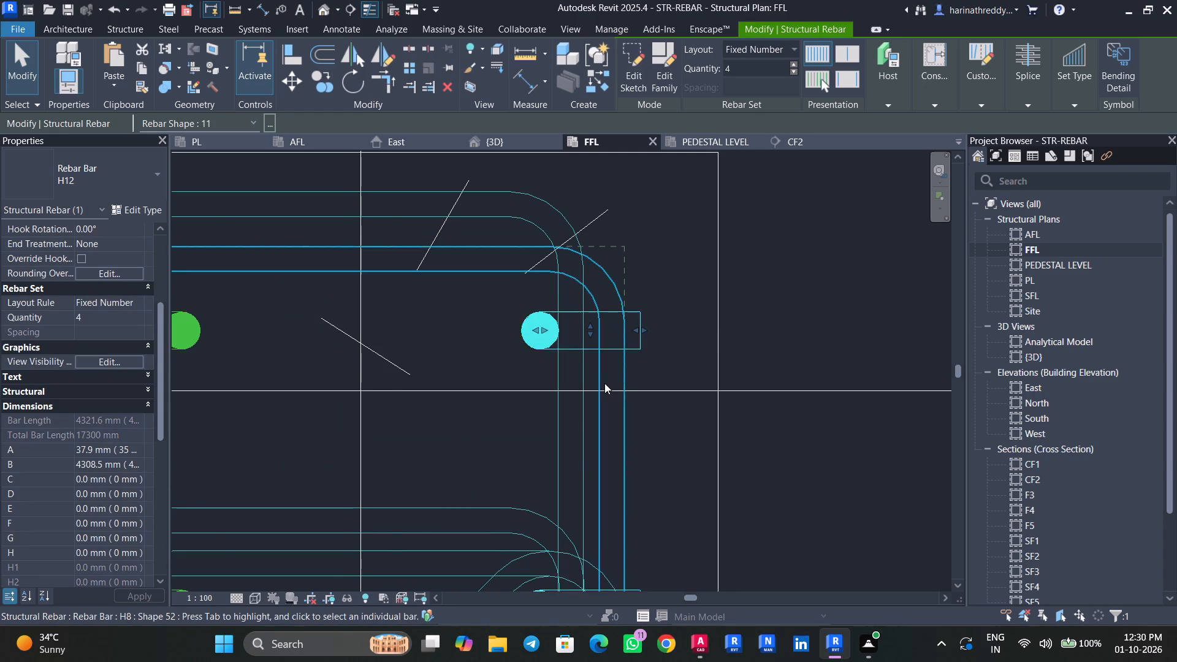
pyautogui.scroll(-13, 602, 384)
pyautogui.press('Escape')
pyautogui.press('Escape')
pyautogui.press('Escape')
# Examine the reinforced columns in the FFL plan from grid 4 down to grid 1 for bar legs projecting past the concrete.
pyautogui.scroll(-8, 660, 428)
pyautogui.moveTo(716, 482); pyautogui.dragTo(521, 422, button='middle')
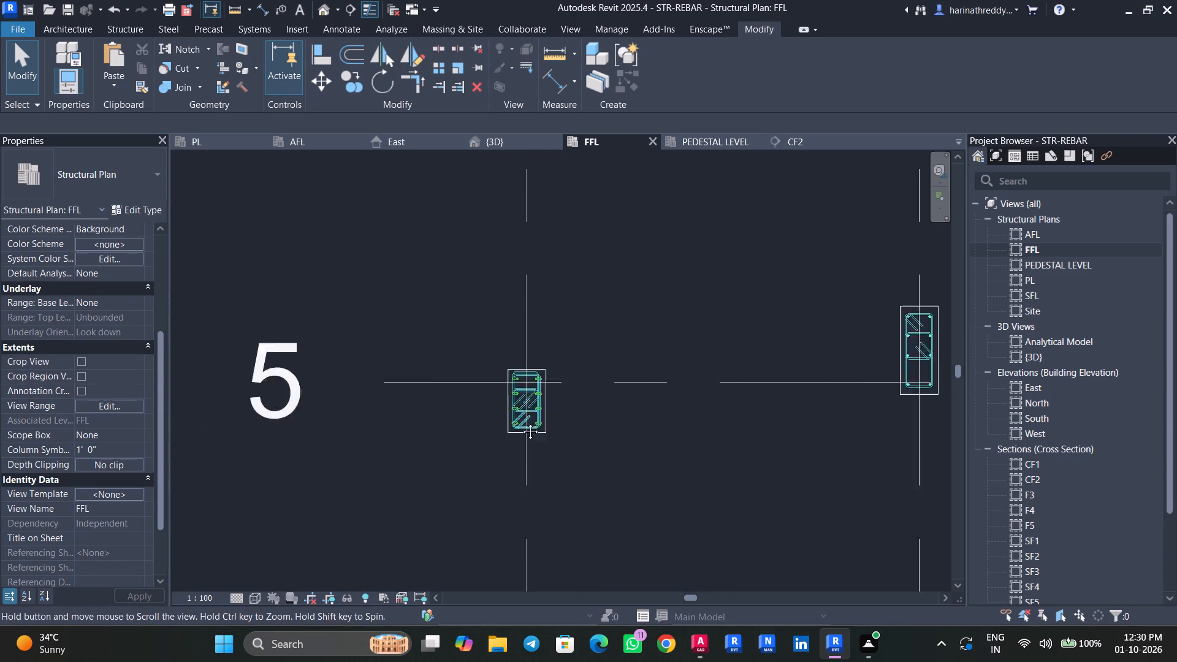
pyautogui.moveTo(521, 422); pyautogui.dragTo(507, 416, button='middle')
pyautogui.scroll(-4, 519, 423)
pyautogui.scroll(-1, 669, 399)
pyautogui.scroll(1, 534, 485)
pyautogui.moveTo(536, 482); pyautogui.dragTo(590, 358, button='middle')
pyautogui.scroll(3, 554, 441)
pyautogui.scroll(-1, 554, 441)
pyautogui.scroll(6, 554, 441)
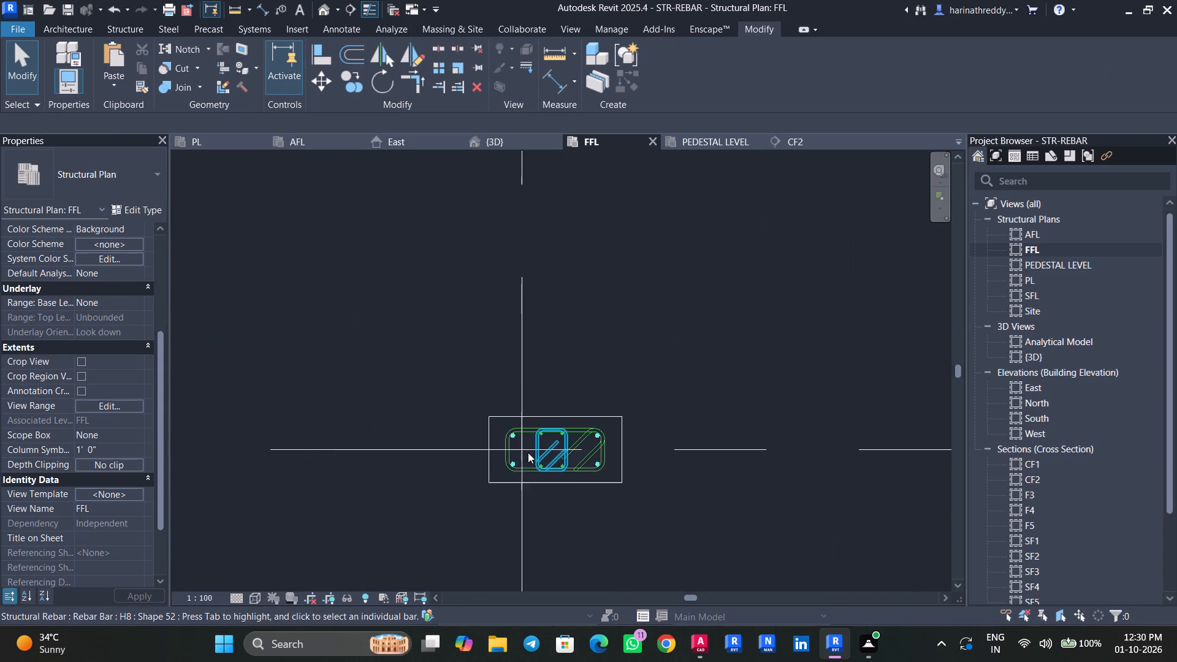
pyautogui.scroll(-4, 720, 470)
pyautogui.moveTo(750, 503); pyautogui.dragTo(488, 431, button='middle')
pyautogui.scroll(-9, 488, 431)
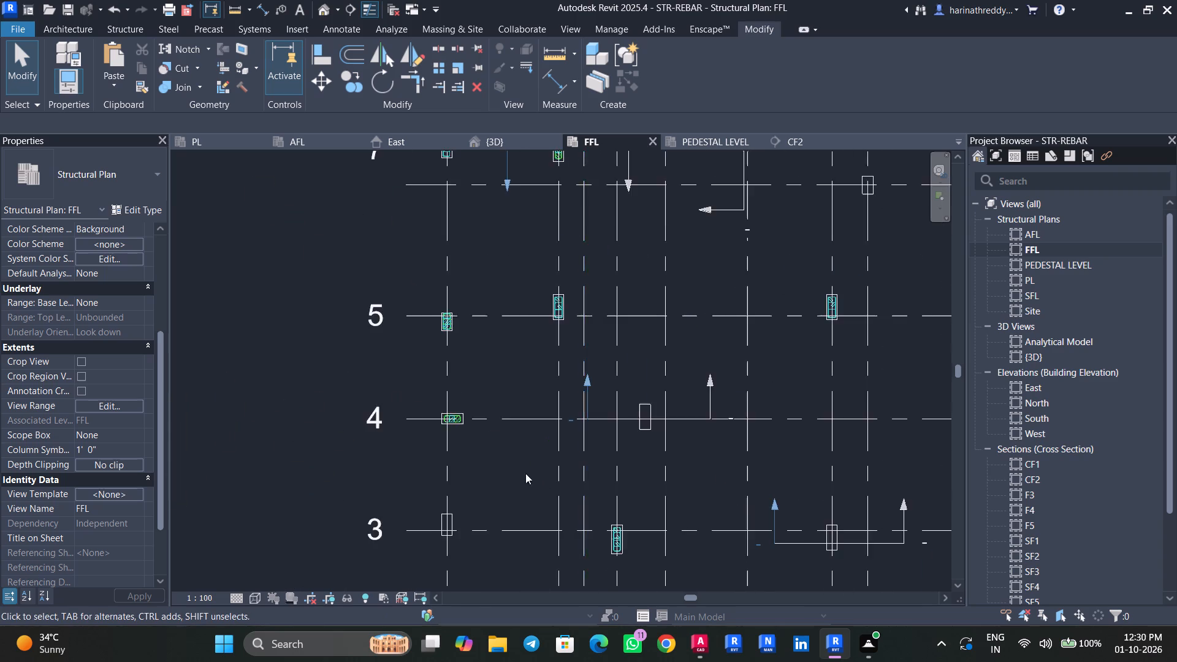
pyautogui.moveTo(580, 500); pyautogui.dragTo(474, 468, button='middle')
pyautogui.scroll(10, 502, 525)
pyautogui.scroll(-6, 440, 511)
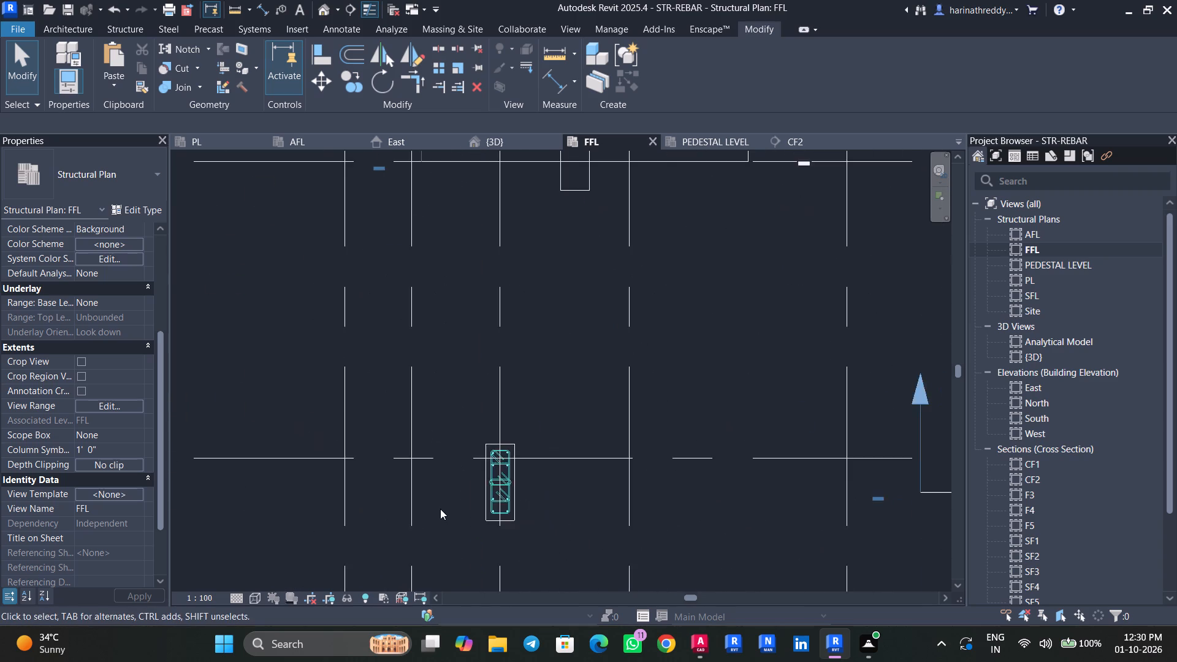
pyautogui.scroll(-2, 440, 509)
pyautogui.moveTo(617, 561); pyautogui.dragTo(465, 314, button='middle')
pyautogui.moveTo(561, 490); pyautogui.dragTo(726, 332, button='middle')
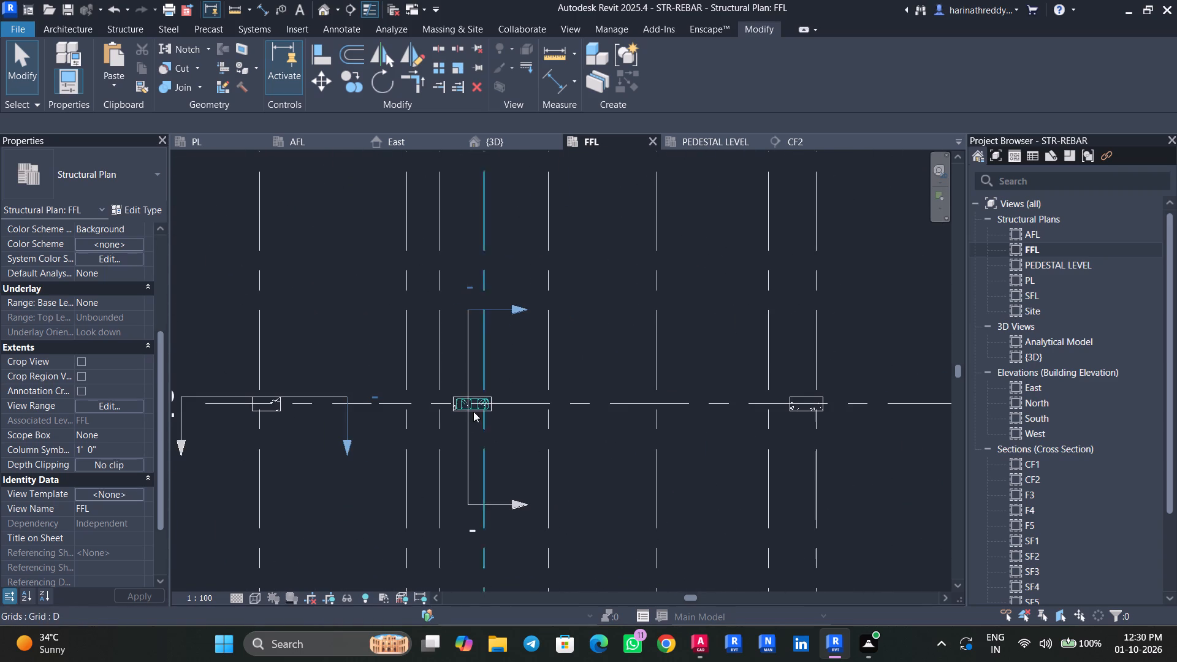
pyautogui.scroll(9, 467, 401)
pyautogui.scroll(-13, 474, 447)
pyautogui.moveTo(506, 514); pyautogui.dragTo(617, 335, button='middle')
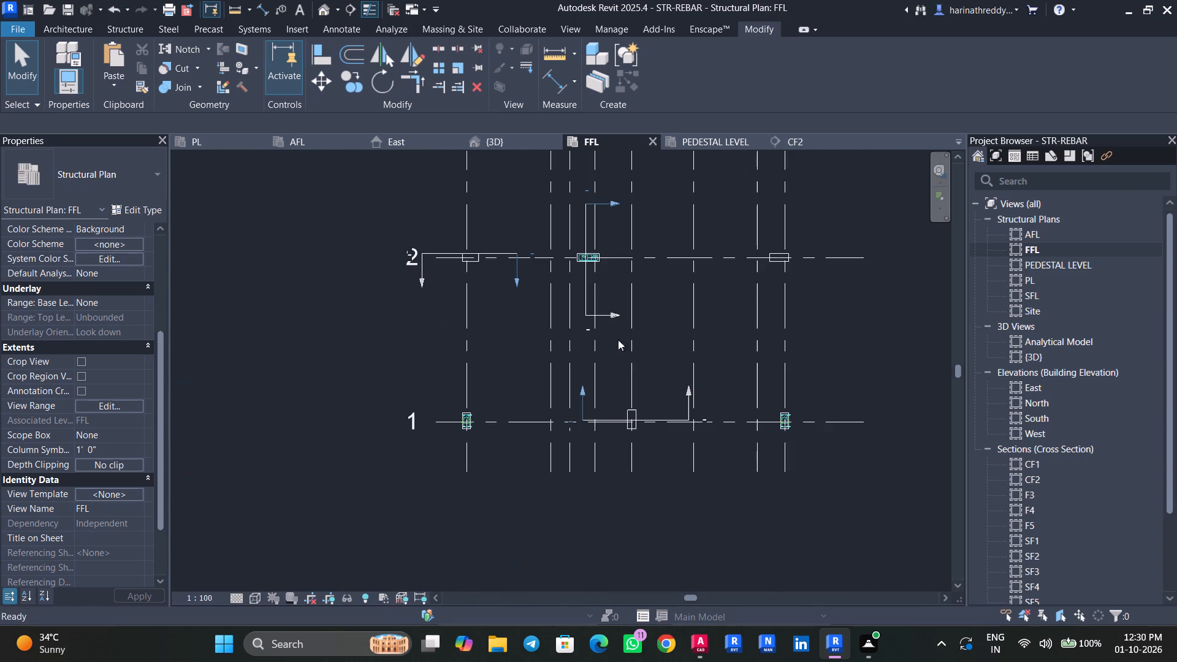
# Shorten the bend leg of the two-bar H16 set on the H-1 column's east side to about 52 mm.
pyautogui.scroll(18, 815, 441)
pyautogui.click(791, 418)
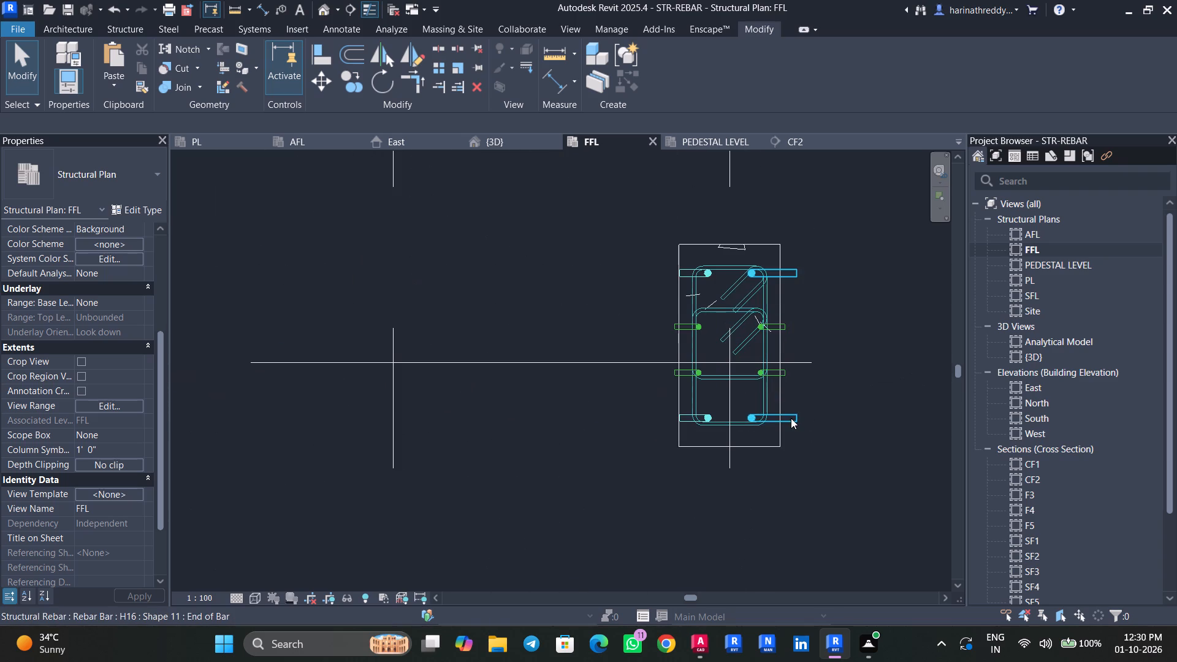
pyautogui.scroll(3, 794, 417)
pyautogui.moveTo(793, 417); pyautogui.dragTo(750, 417)
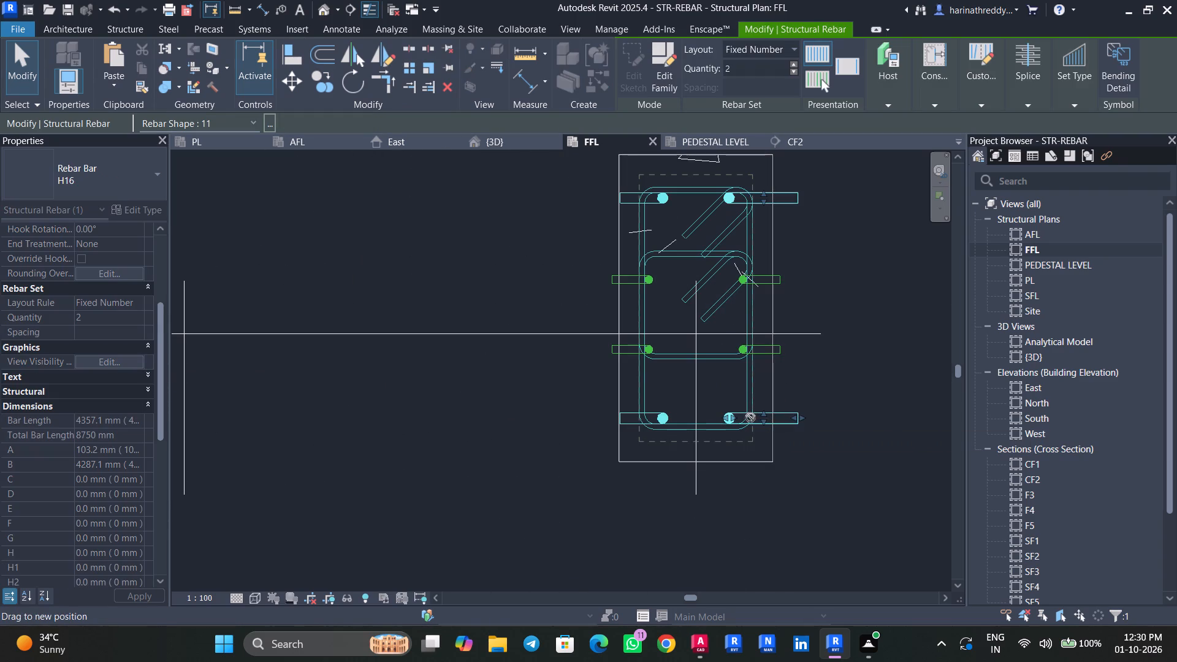
pyautogui.moveTo(750, 417); pyautogui.dragTo(749, 417)
pyautogui.scroll(1, 789, 419)
pyautogui.scroll(-1, 790, 419)
pyautogui.scroll(2, 790, 419)
pyautogui.moveTo(793, 416); pyautogui.dragTo(757, 420)
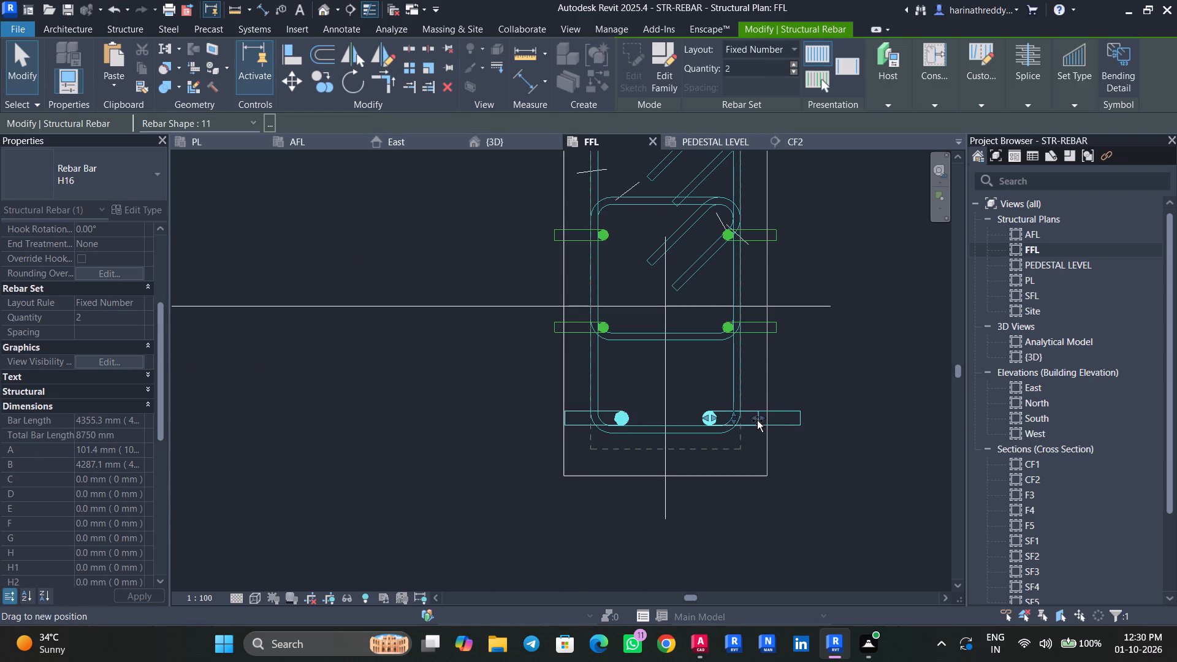
pyautogui.moveTo(757, 420); pyautogui.dragTo(749, 420)
pyautogui.moveTo(790, 413); pyautogui.dragTo(790, 527, button='middle')
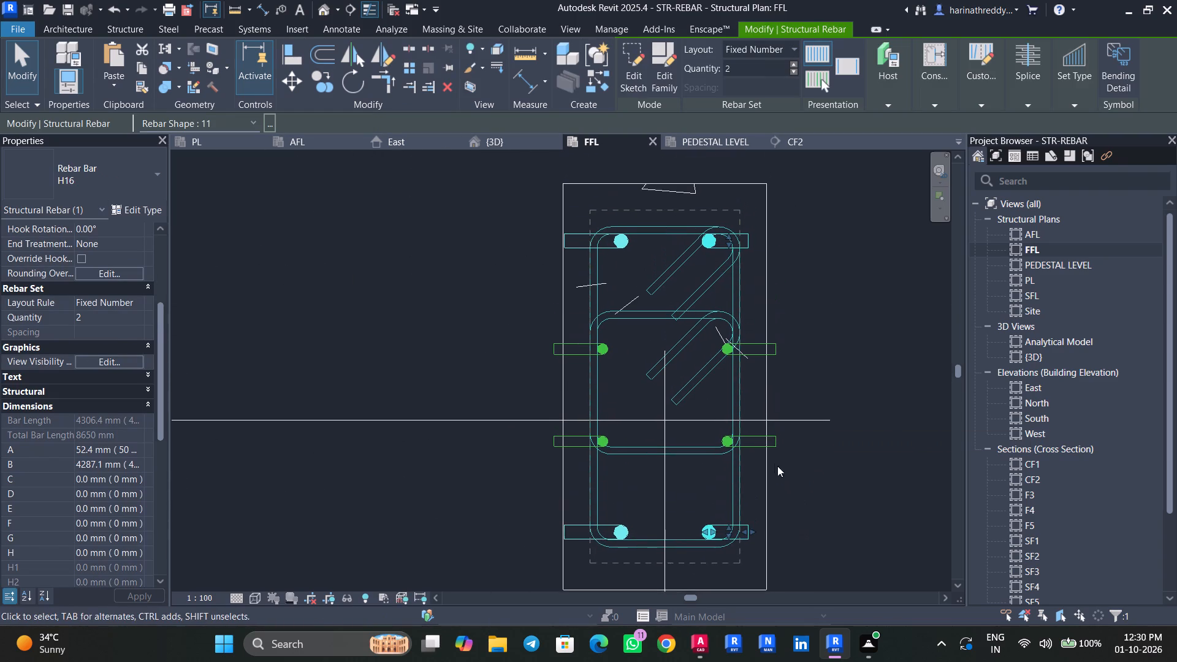
pyautogui.press('Escape')
pyautogui.press('Escape')
# Shorten the bend leg of the two-bar H12 set on the H-1 column's east side to about 40 mm, within the face.
pyautogui.click(774, 443)
pyautogui.scroll(4, 766, 439)
pyautogui.moveTo(776, 442); pyautogui.dragTo(728, 446)
pyautogui.moveTo(779, 443); pyautogui.dragTo(749, 445)
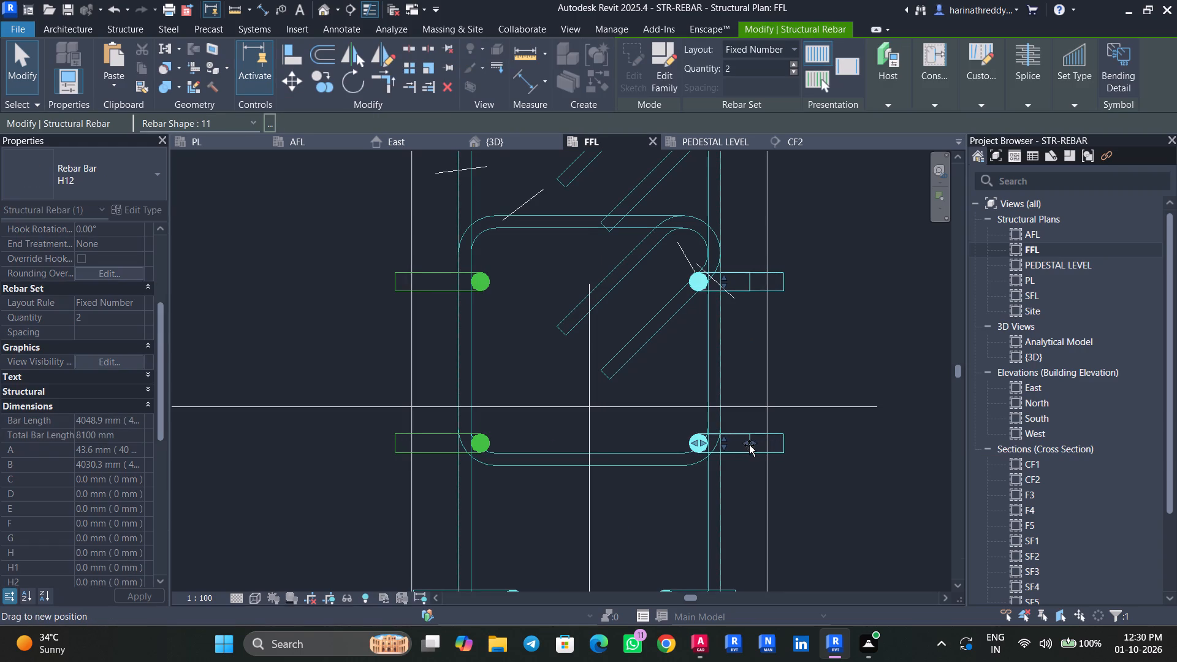
pyautogui.moveTo(749, 445); pyautogui.dragTo(748, 446)
pyautogui.press('Escape')
pyautogui.press('Escape')
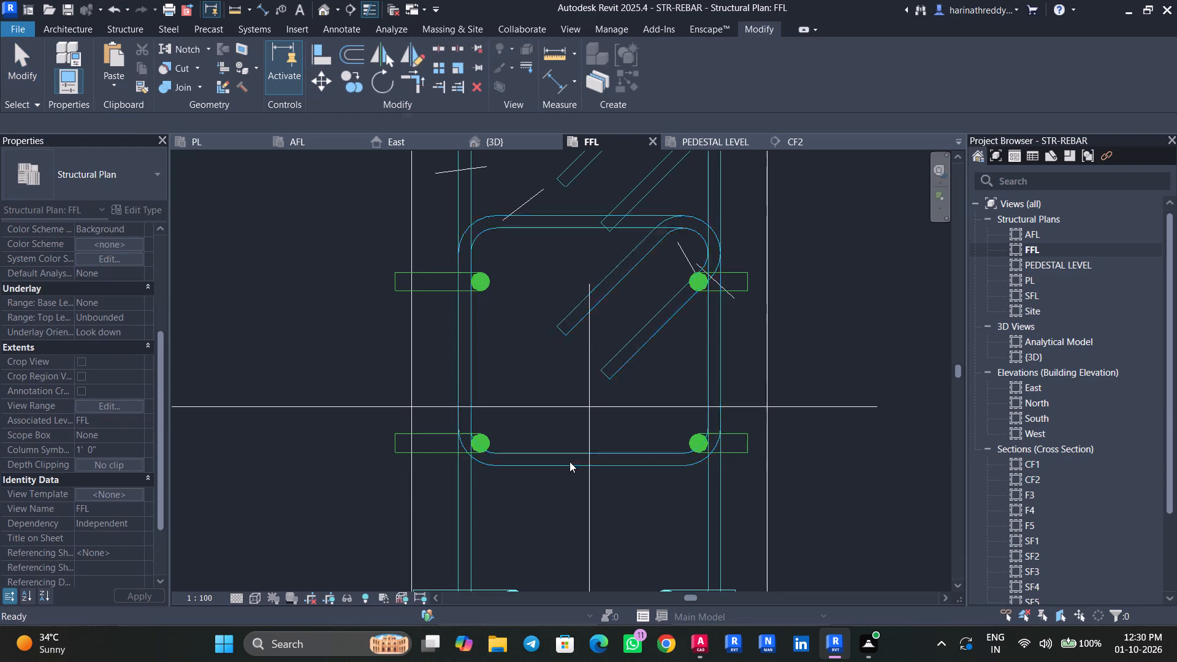
# Shorten the bend leg of the two-bar H12 set on the H-1 column's west side to about 40 mm.
pyautogui.click(422, 452)
pyautogui.moveTo(395, 439); pyautogui.dragTo(422, 446)
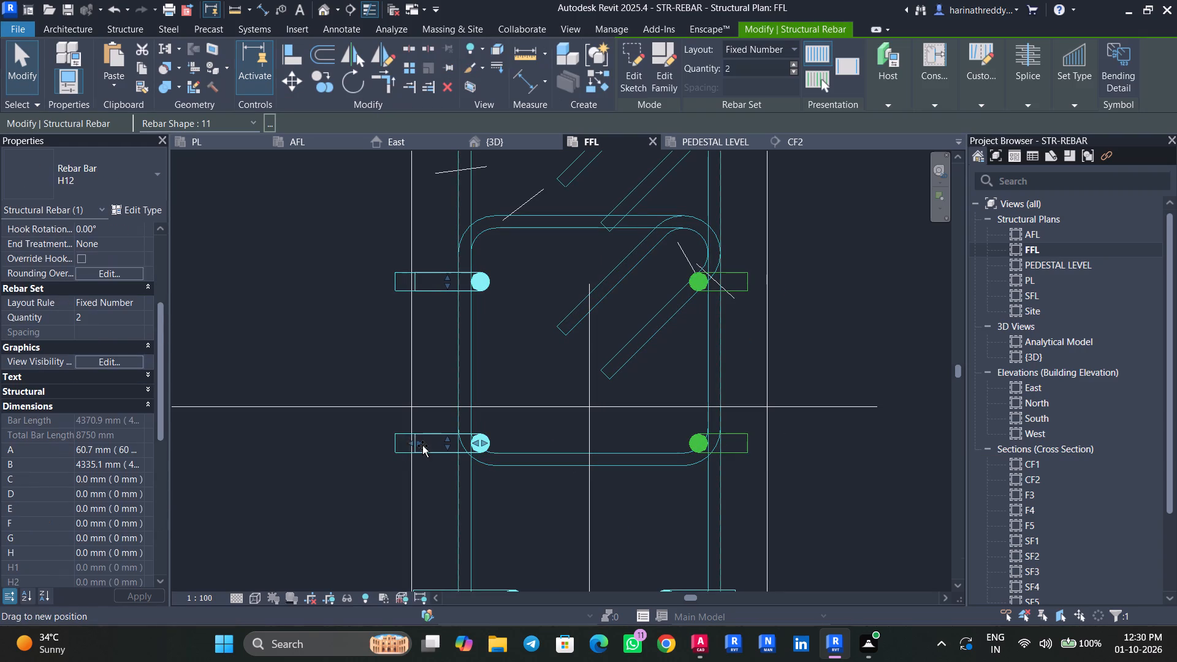
pyautogui.moveTo(422, 446); pyautogui.dragTo(432, 446)
pyautogui.press('Escape')
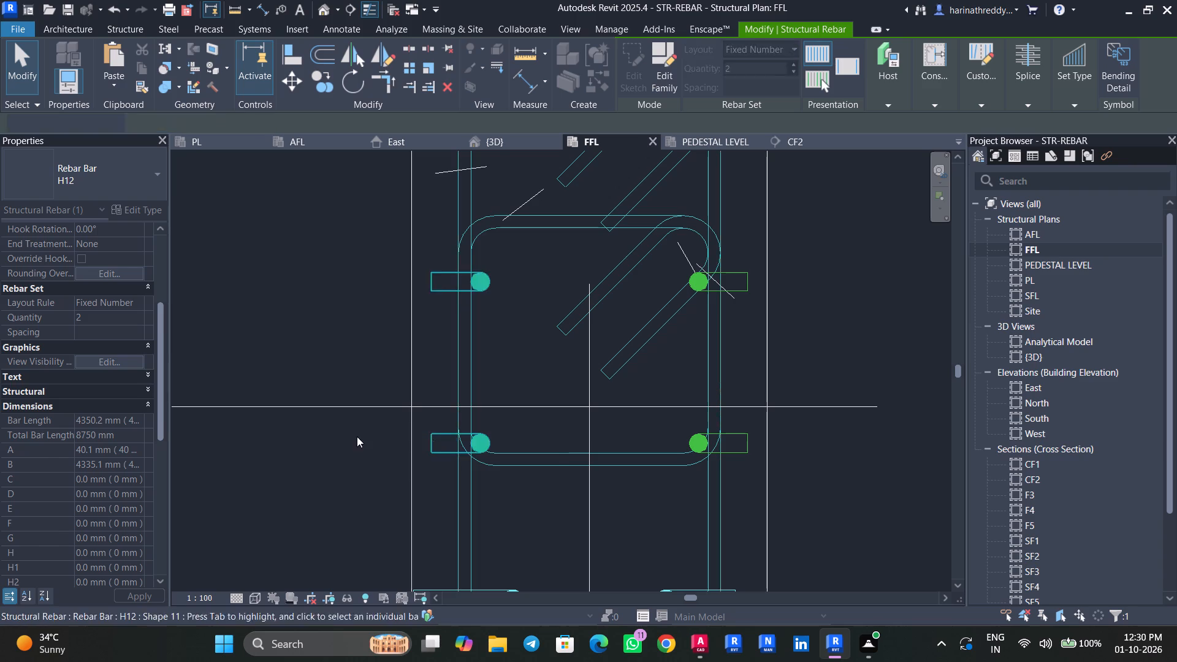
# Shorten the bend leg of the two-bar H16 set on the H-1 column's west side, pulling its end inward from the face.
pyautogui.scroll(-4, 356, 431)
pyautogui.moveTo(354, 426); pyautogui.dragTo(360, 497, button='middle')
pyautogui.press('Escape')
pyautogui.click(408, 311)
pyautogui.scroll(10, 409, 313)
pyautogui.press('Escape')
pyautogui.click(405, 324)
pyautogui.scroll(-10, 402, 325)
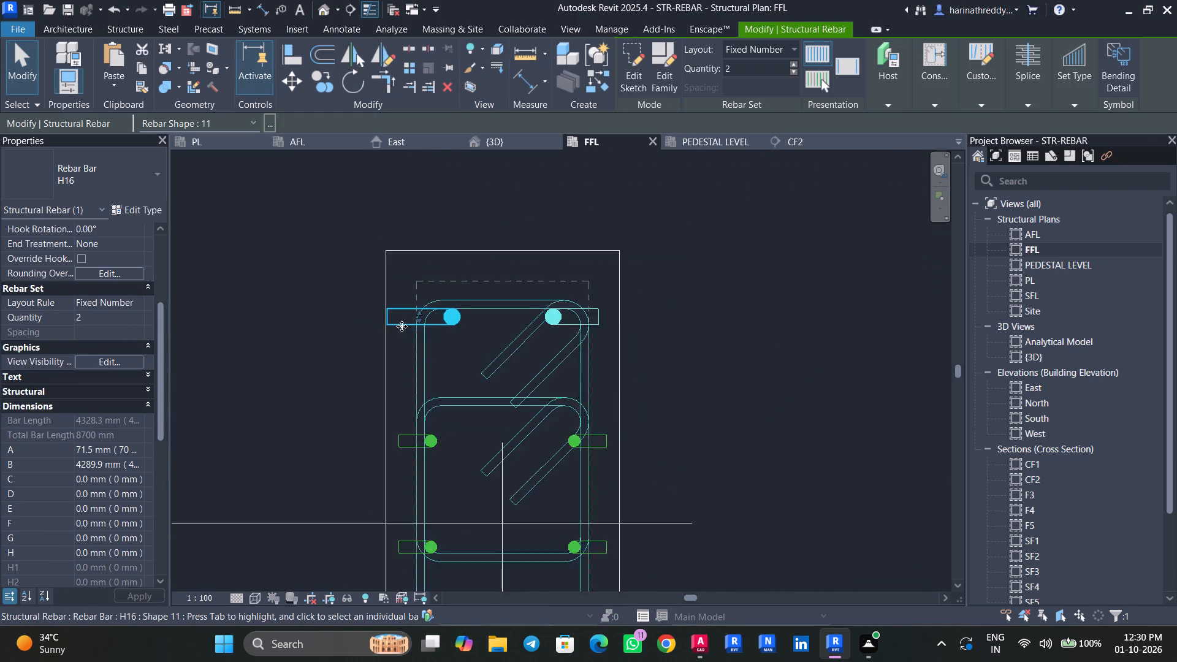
pyautogui.scroll(-2, 402, 326)
pyautogui.moveTo(394, 542); pyautogui.dragTo(405, 542)
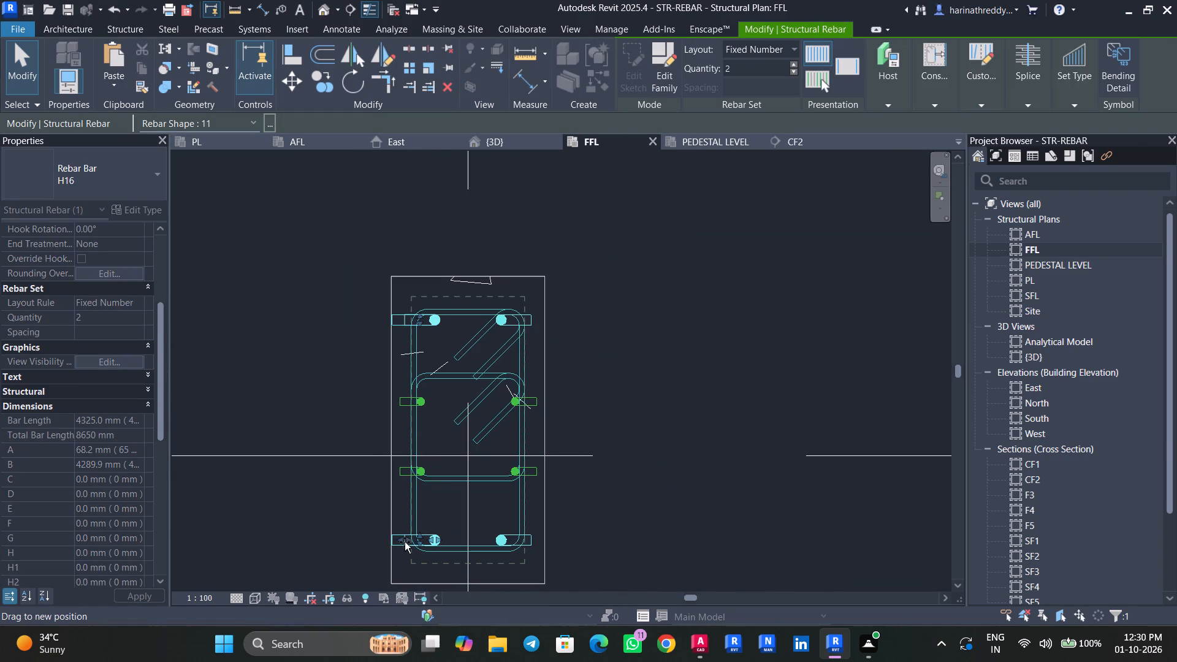
pyautogui.moveTo(405, 542); pyautogui.dragTo(408, 542)
pyautogui.press('Escape')
pyautogui.press('Escape')
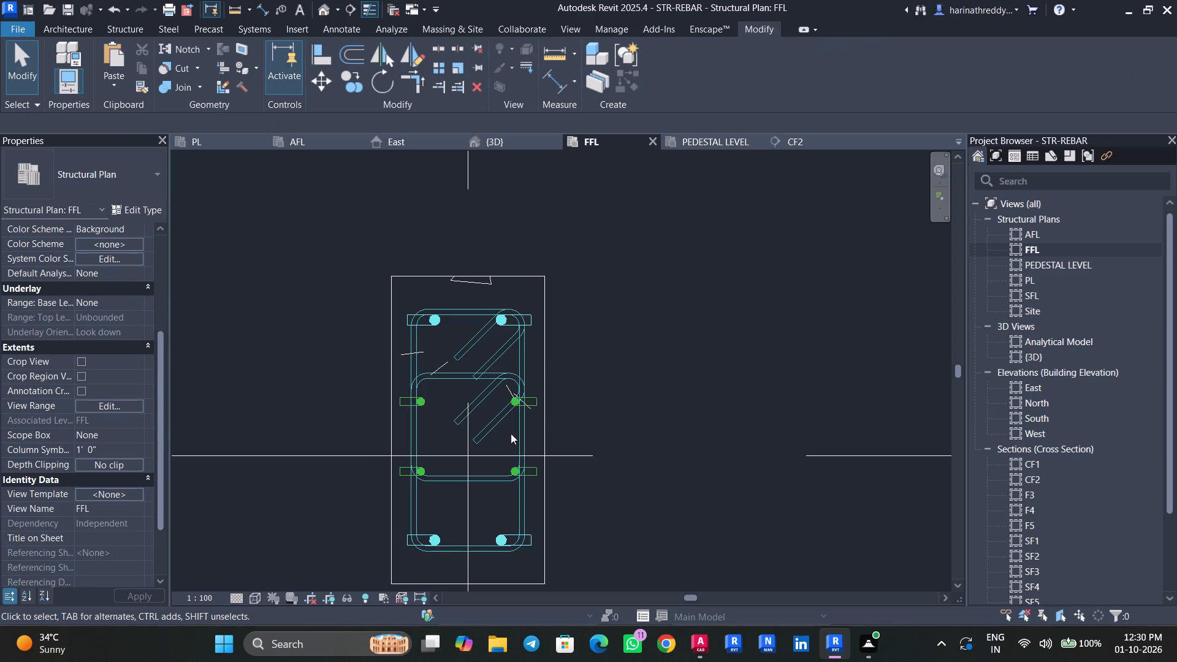
# Check the column types and rebar at E-1 and D-2 in the FFL plan.
pyautogui.scroll(-18, 585, 433)
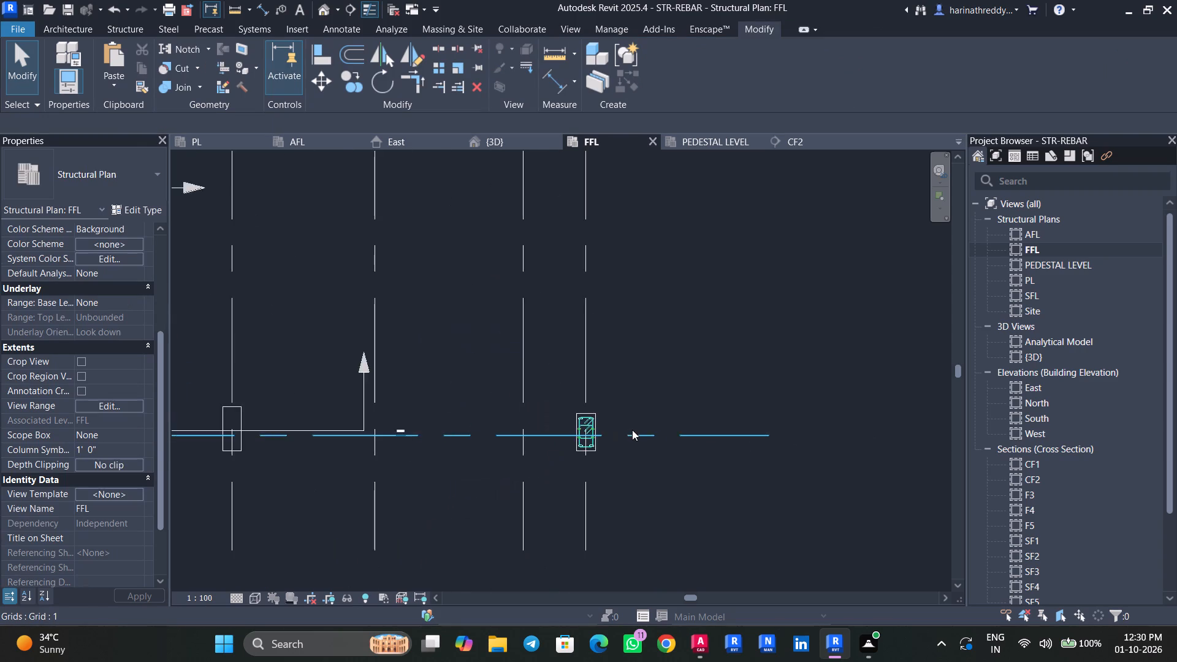
pyautogui.scroll(-1, 632, 430)
pyautogui.scroll(5, 387, 444)
pyautogui.moveTo(397, 455); pyautogui.dragTo(472, 500, button='middle')
pyautogui.click(498, 482)
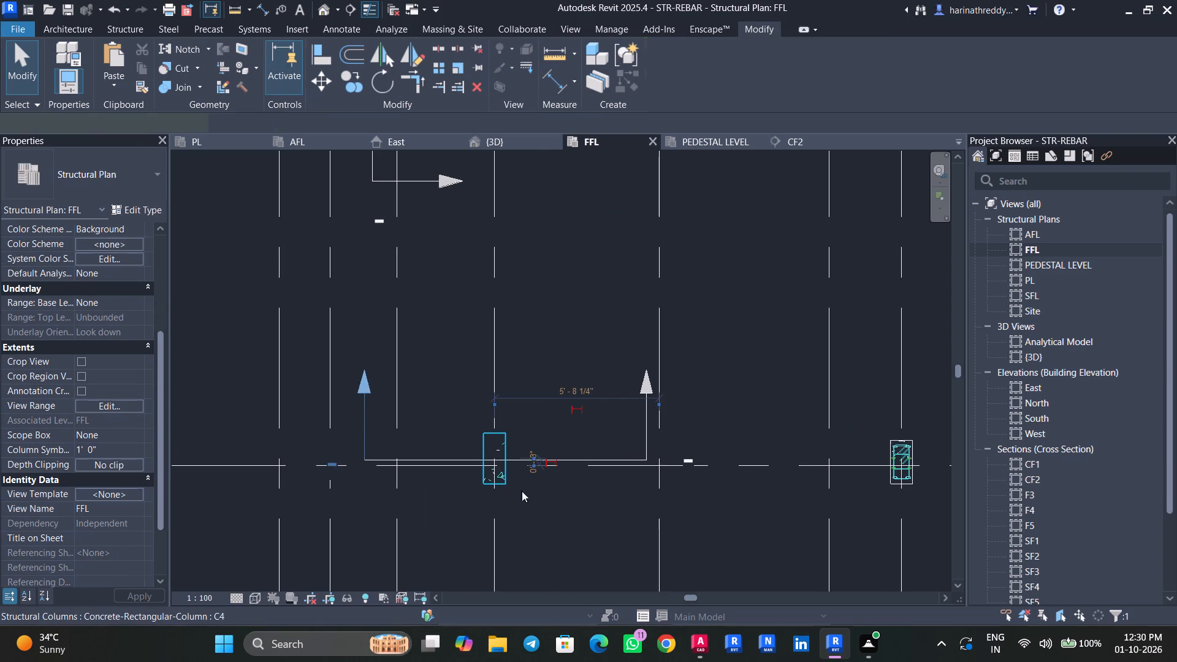
pyautogui.scroll(-5, 541, 482)
pyautogui.moveTo(541, 417); pyautogui.dragTo(588, 577, button='middle')
pyautogui.press('Escape')
pyautogui.press('Escape')
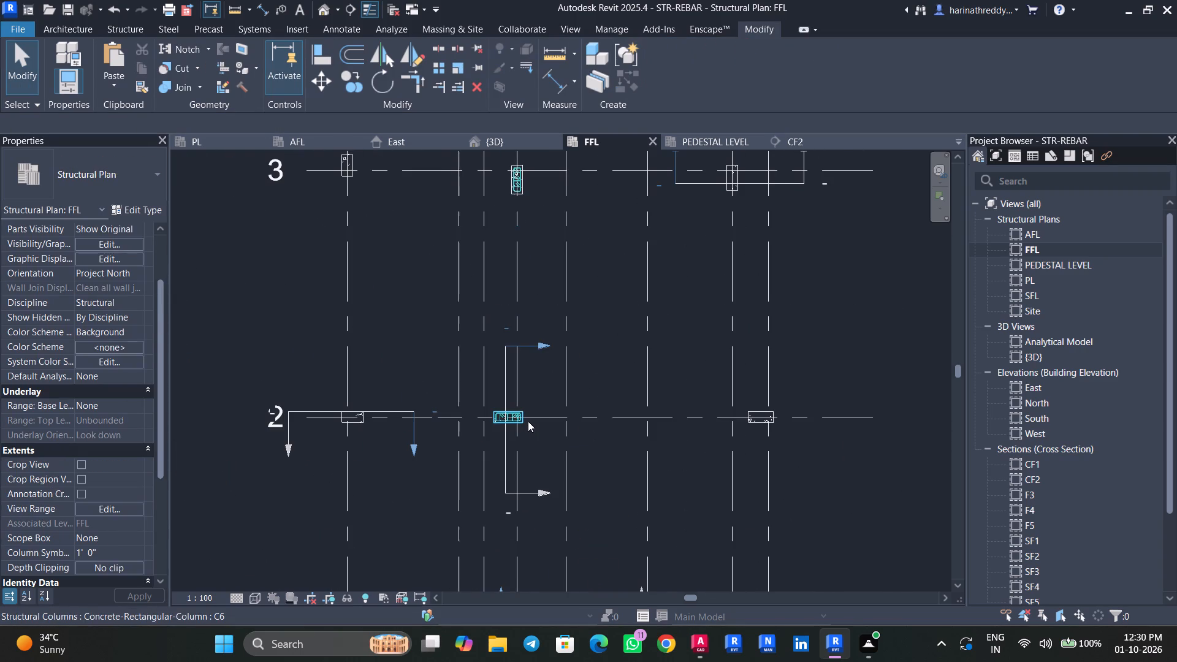
pyautogui.scroll(9, 527, 421)
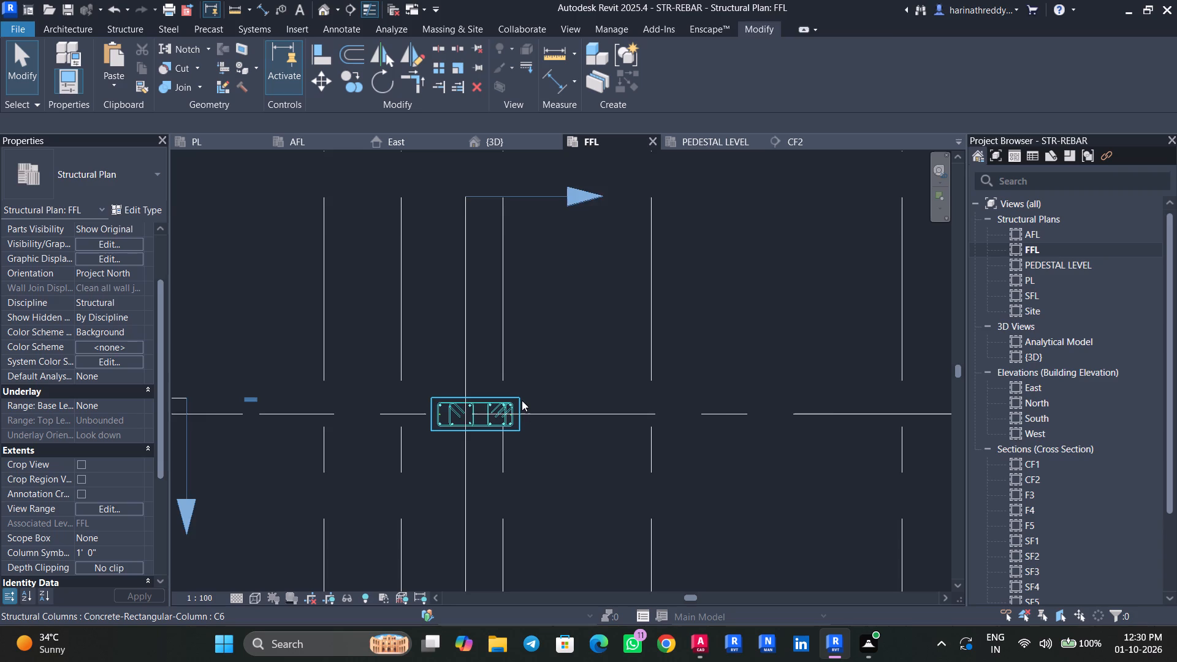
pyautogui.click(521, 400)
pyautogui.scroll(-5, 520, 400)
pyautogui.moveTo(548, 344); pyautogui.dragTo(584, 596, button='middle')
pyautogui.moveTo(563, 427); pyautogui.dragTo(554, 591, button='middle')
pyautogui.press('Escape')
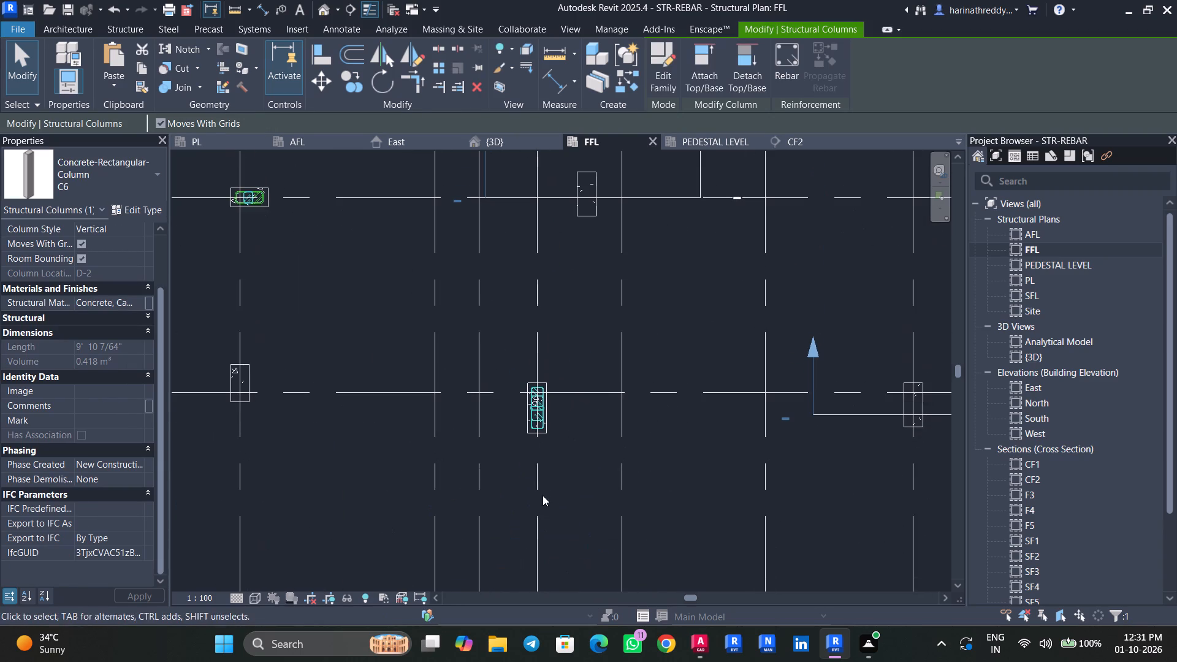
pyautogui.press('Escape')
# Check the columns at D-3, on grid 4 between D and E, and at H-6 for their type and rebar.
pyautogui.click(544, 436)
pyautogui.moveTo(608, 464); pyautogui.dragTo(460, 577, button='middle')
pyautogui.press('Escape')
pyautogui.press('Escape')
pyautogui.click(422, 324)
pyautogui.click(456, 325)
pyautogui.click(446, 326)
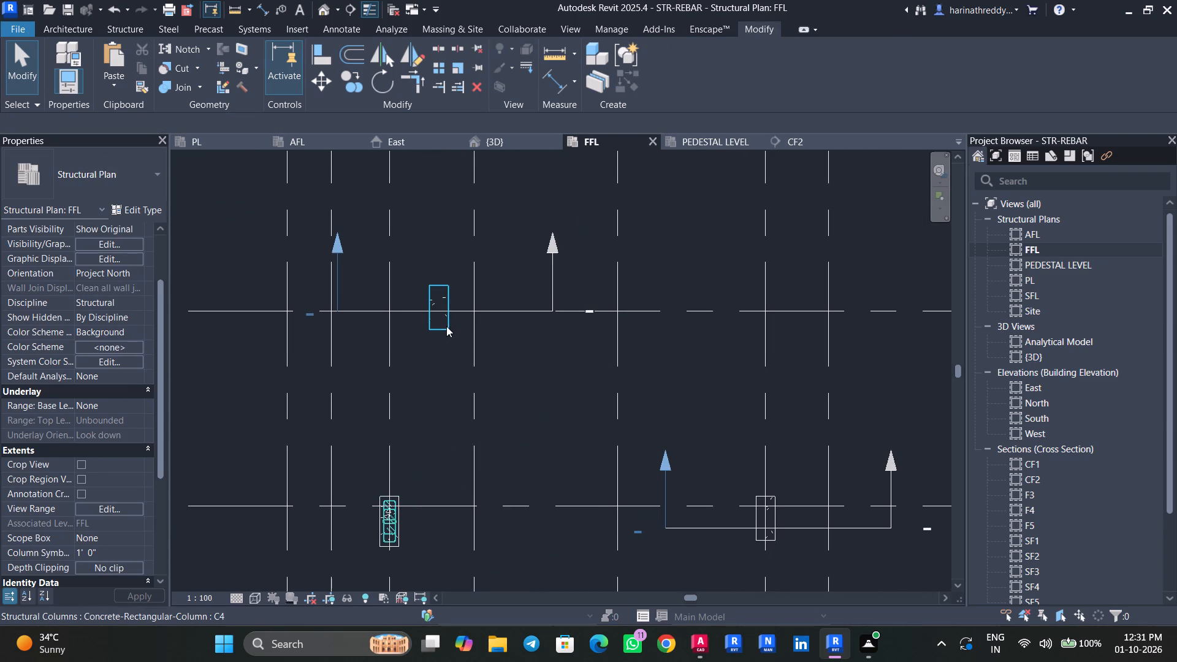
pyautogui.scroll(-2, 430, 400)
pyautogui.scroll(1, 430, 400)
pyautogui.scroll(-2, 430, 400)
pyautogui.moveTo(430, 400); pyautogui.dragTo(518, 456, button='middle')
pyautogui.press('Escape')
pyautogui.press('Escape')
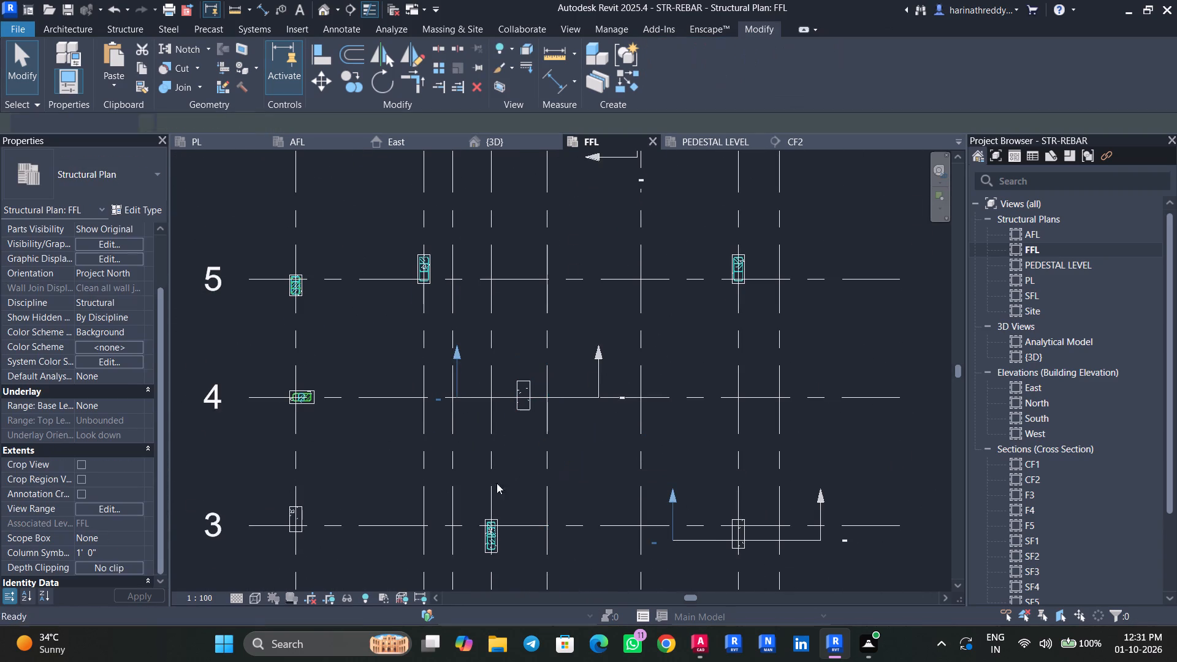
pyautogui.moveTo(633, 416); pyautogui.dragTo(626, 614, button='middle')
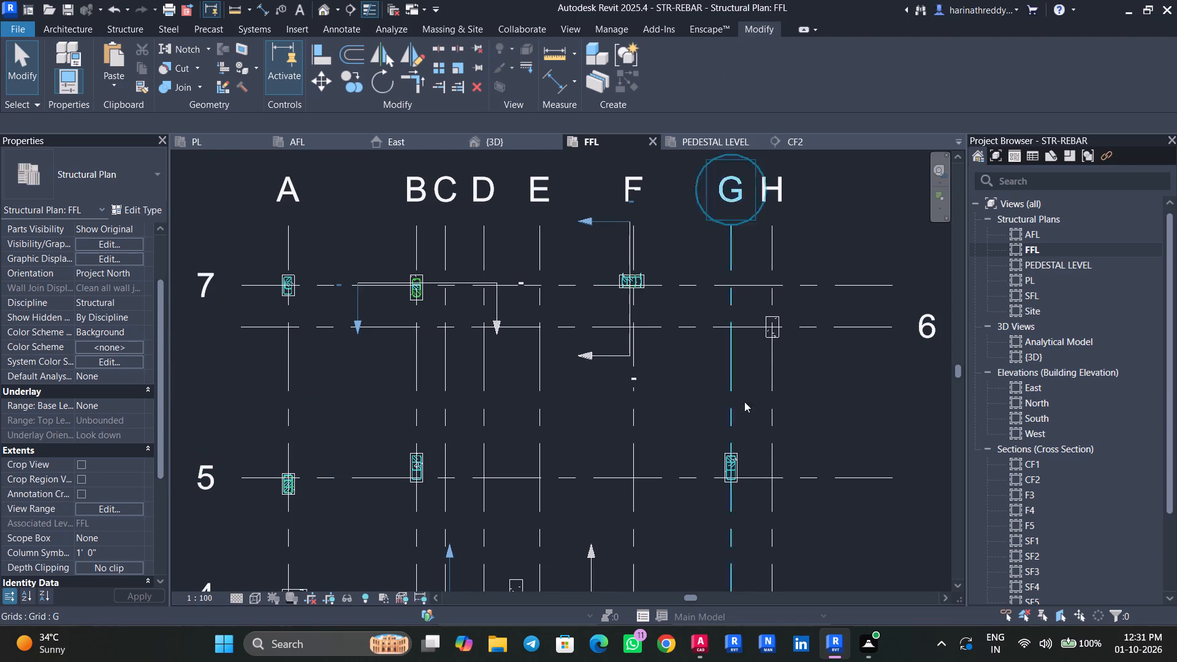
pyautogui.click(782, 333)
pyautogui.moveTo(721, 360); pyautogui.dragTo(627, 445, button='middle')
pyautogui.press('Escape')
pyautogui.press('Escape')
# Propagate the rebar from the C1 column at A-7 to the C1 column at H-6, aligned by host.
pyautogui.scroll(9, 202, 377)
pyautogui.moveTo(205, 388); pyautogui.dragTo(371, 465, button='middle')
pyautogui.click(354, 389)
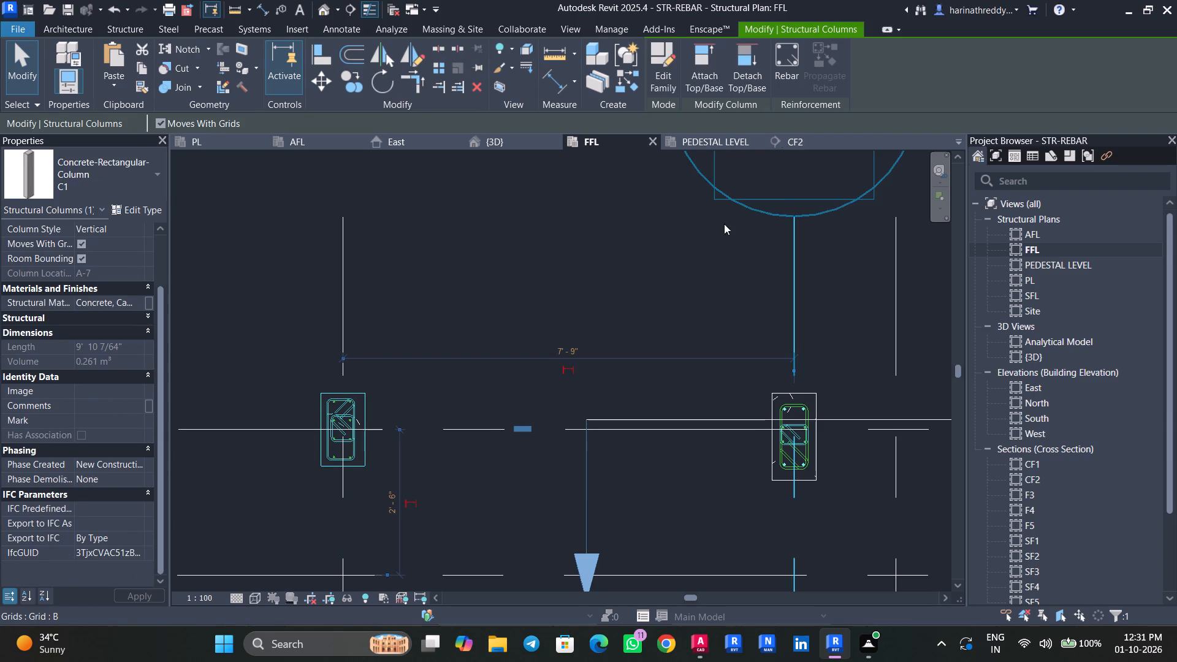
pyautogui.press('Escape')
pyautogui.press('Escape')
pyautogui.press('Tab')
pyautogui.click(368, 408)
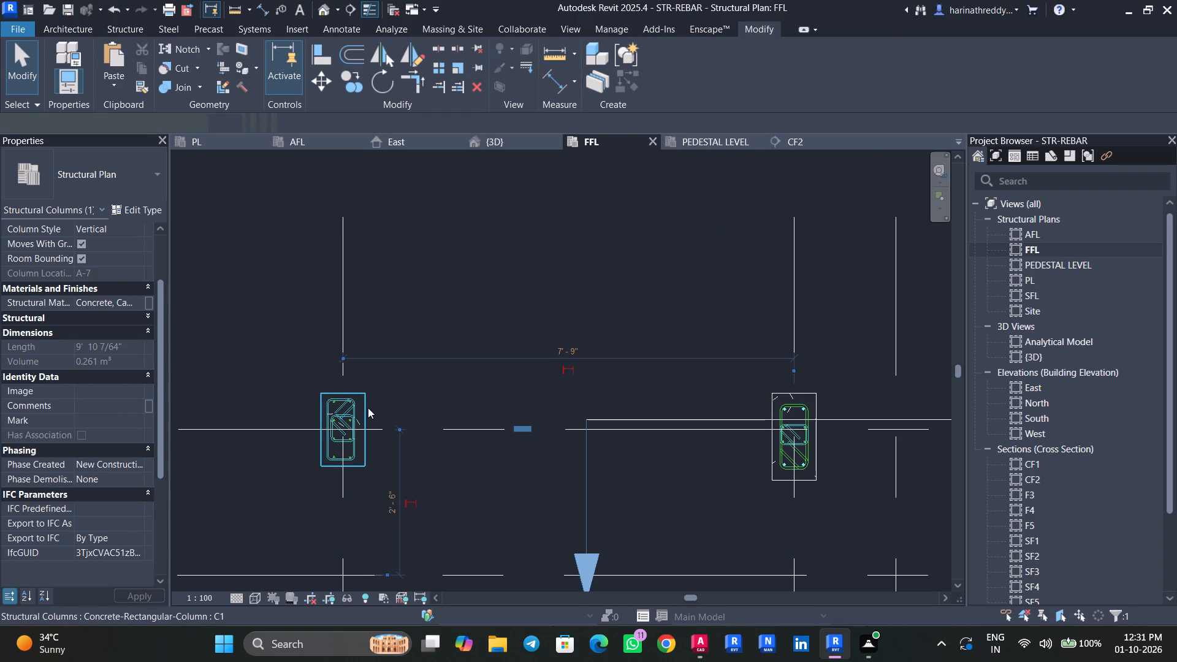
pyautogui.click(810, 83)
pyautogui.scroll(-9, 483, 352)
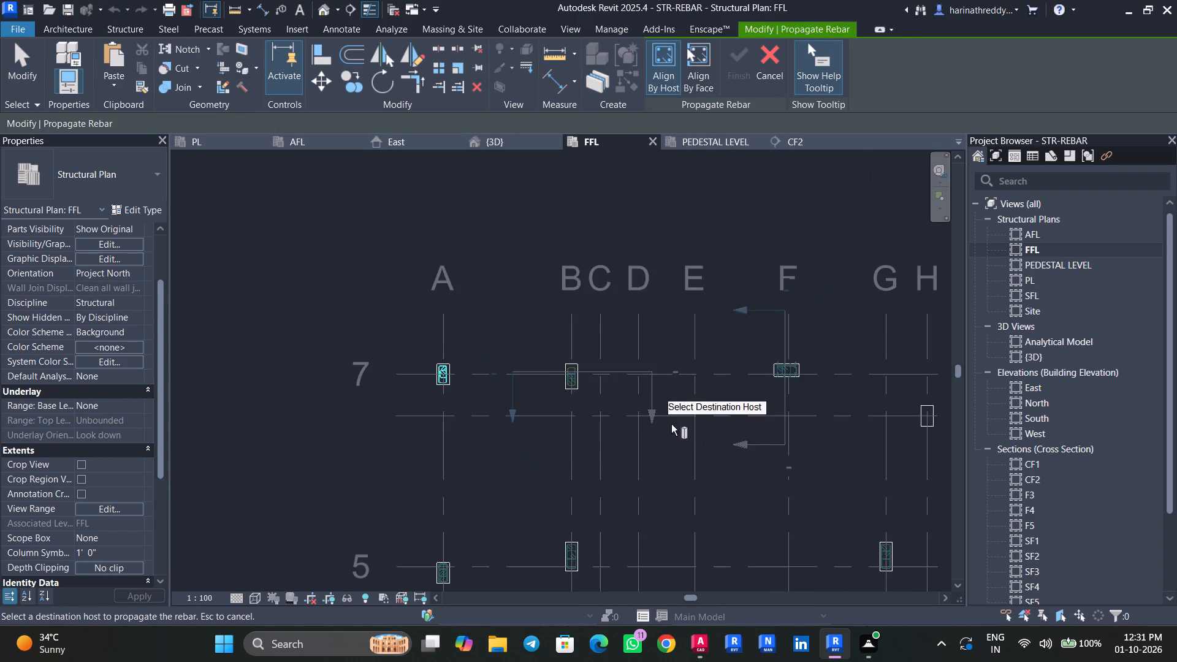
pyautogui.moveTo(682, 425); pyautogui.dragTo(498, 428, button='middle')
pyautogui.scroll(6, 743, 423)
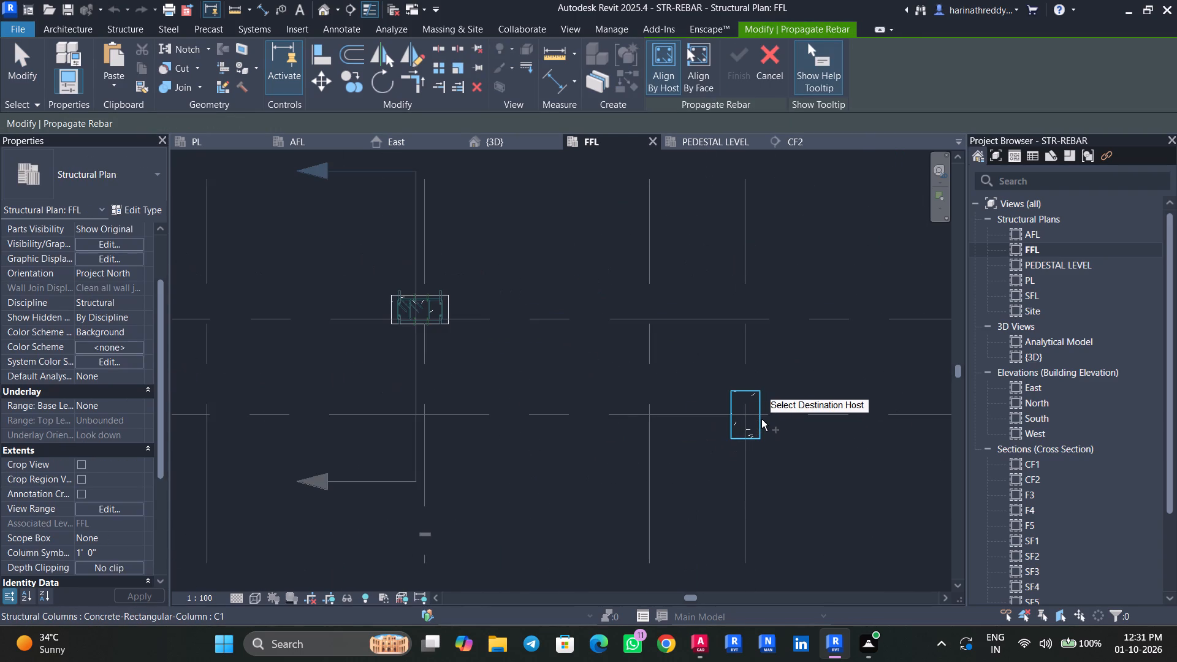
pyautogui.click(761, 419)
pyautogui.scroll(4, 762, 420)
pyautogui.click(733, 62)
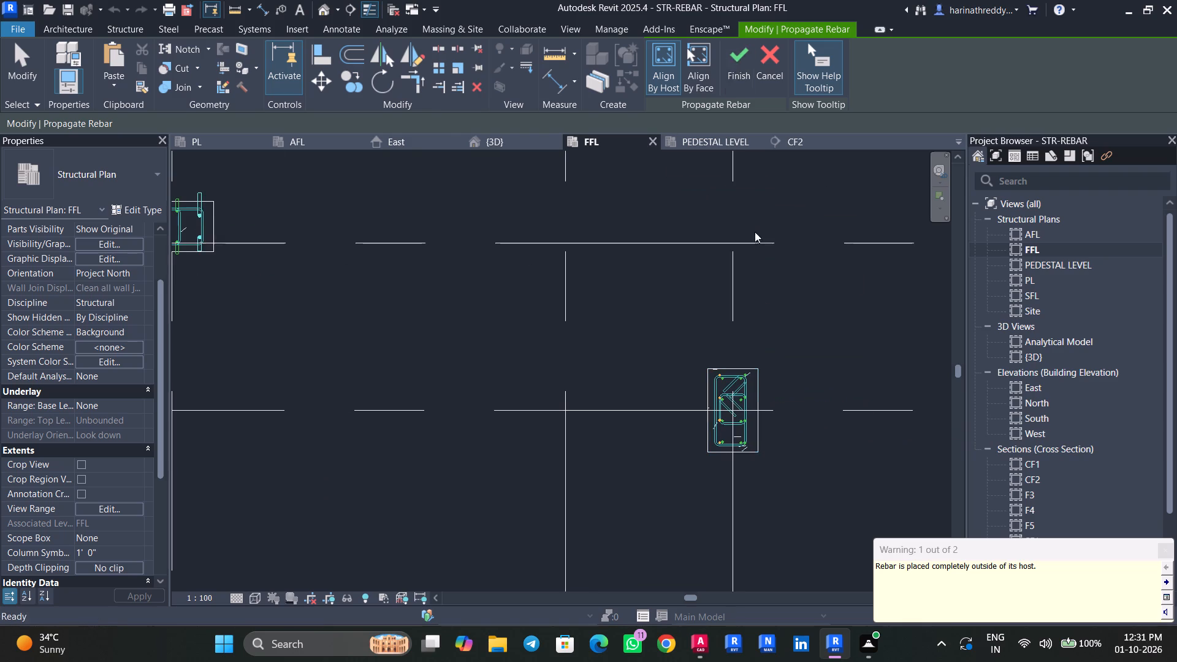
# Check the propagated stirrups and H12 bars in the H-6 column.
pyautogui.scroll(3, 707, 378)
pyautogui.scroll(-1, 707, 378)
pyautogui.scroll(1, 707, 378)
pyautogui.press('Escape')
pyautogui.press('Escape')
pyautogui.scroll(5, 729, 374)
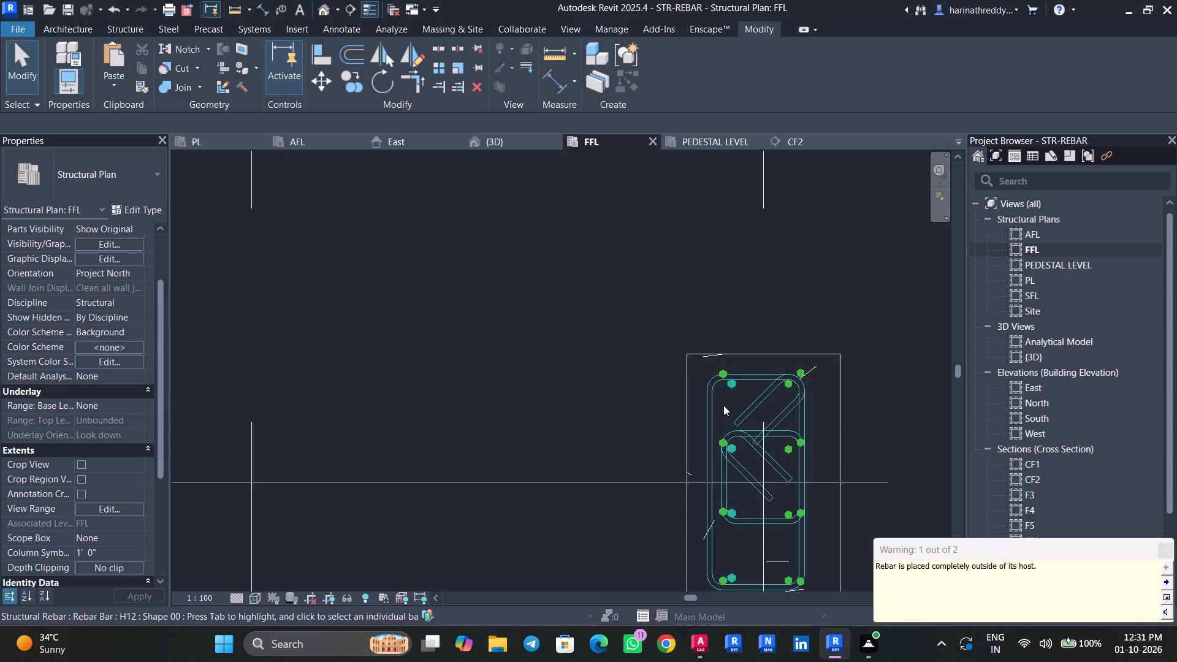
pyautogui.scroll(5, 717, 397)
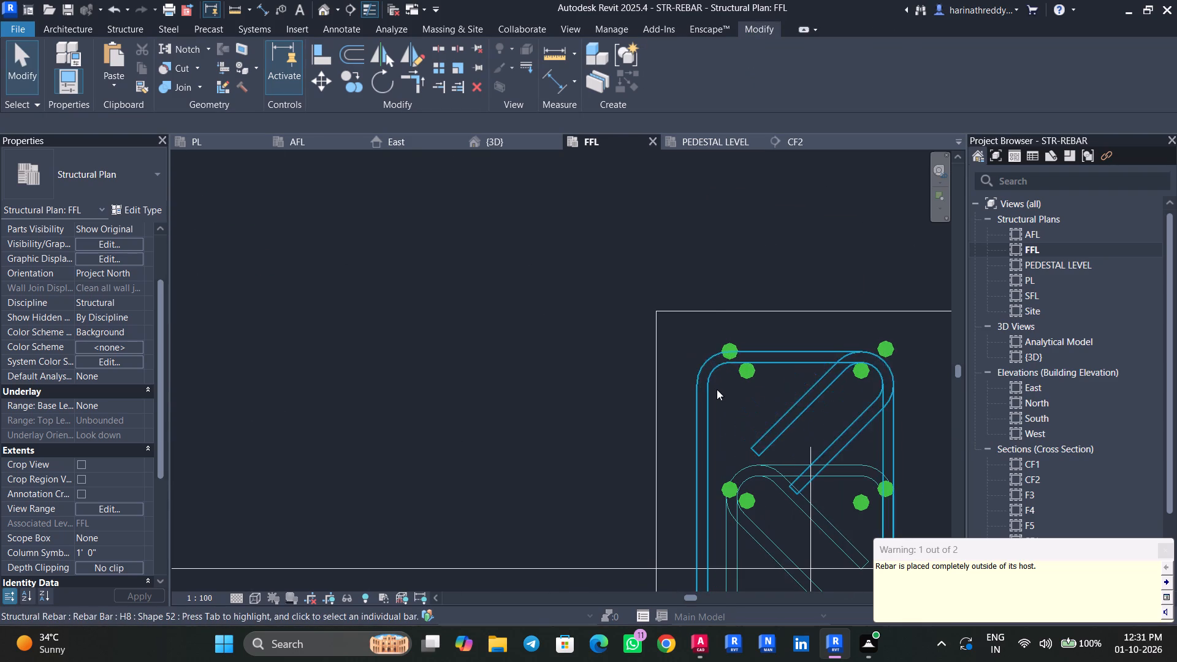
pyautogui.press('Escape')
pyautogui.press('Escape')
pyautogui.click(725, 351)
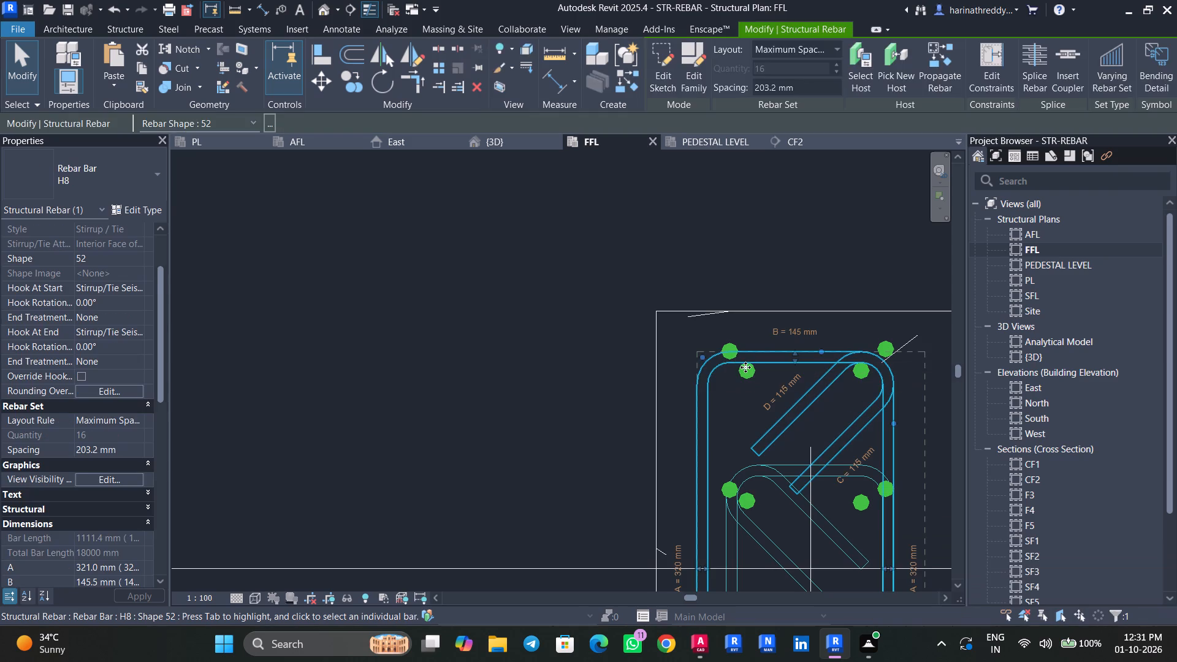
pyautogui.press('Escape')
pyautogui.press('Escape')
pyautogui.click(746, 376)
pyautogui.moveTo(731, 439); pyautogui.dragTo(665, 427, button='middle')
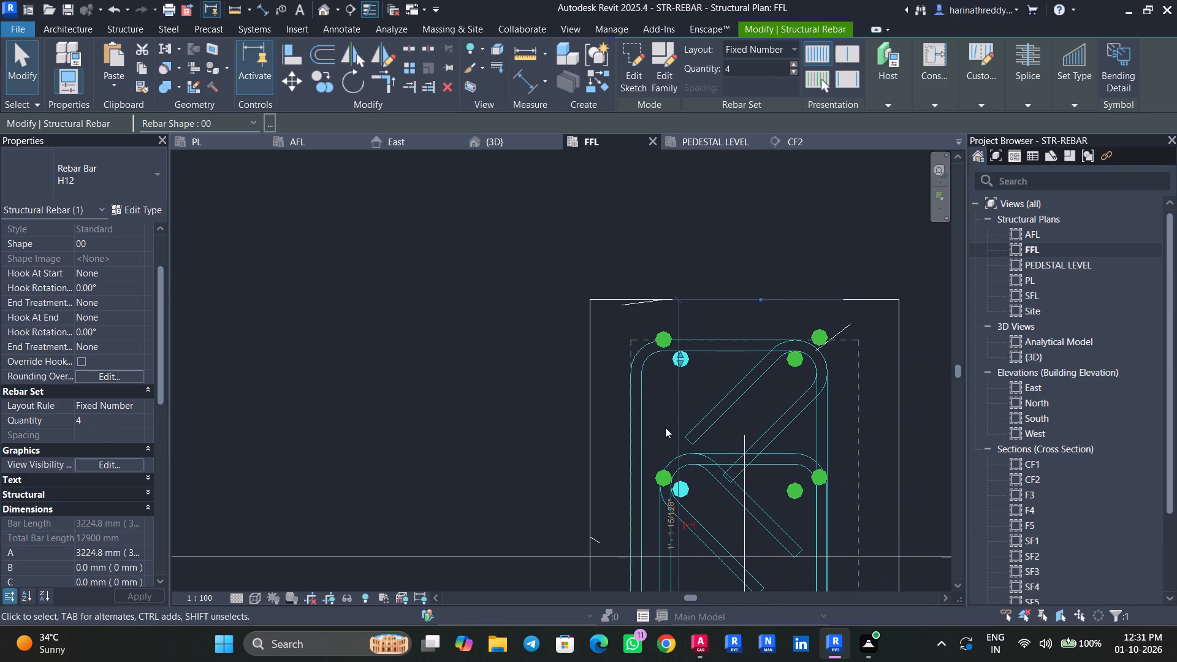
pyautogui.press('Escape')
pyautogui.press('Escape')
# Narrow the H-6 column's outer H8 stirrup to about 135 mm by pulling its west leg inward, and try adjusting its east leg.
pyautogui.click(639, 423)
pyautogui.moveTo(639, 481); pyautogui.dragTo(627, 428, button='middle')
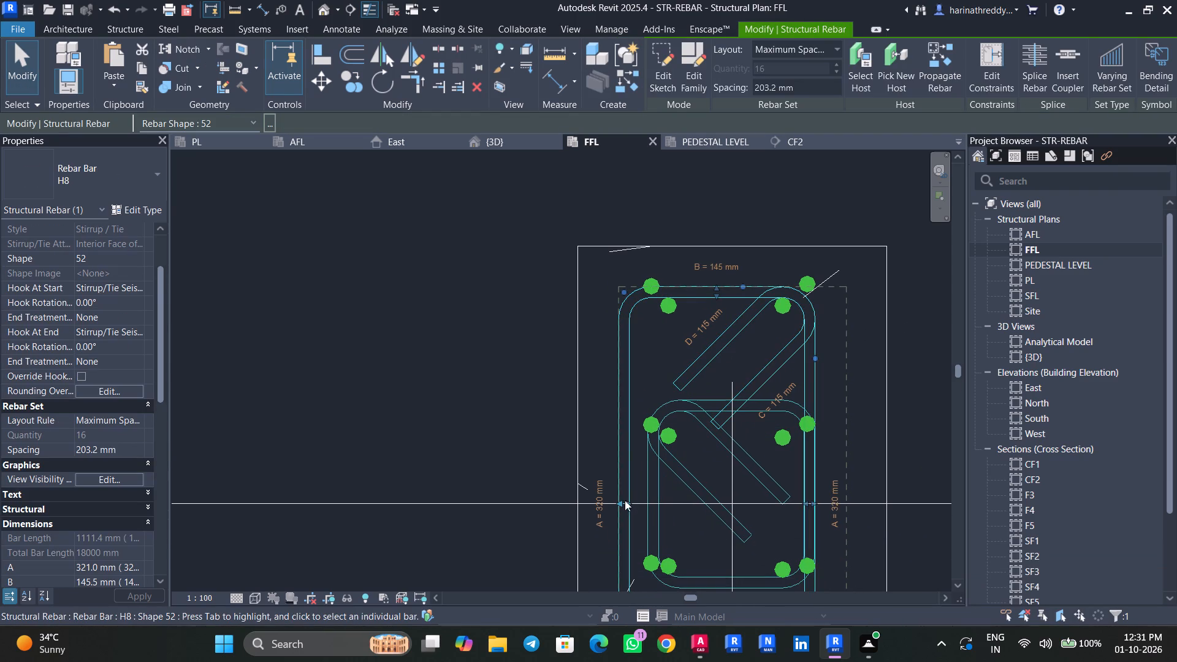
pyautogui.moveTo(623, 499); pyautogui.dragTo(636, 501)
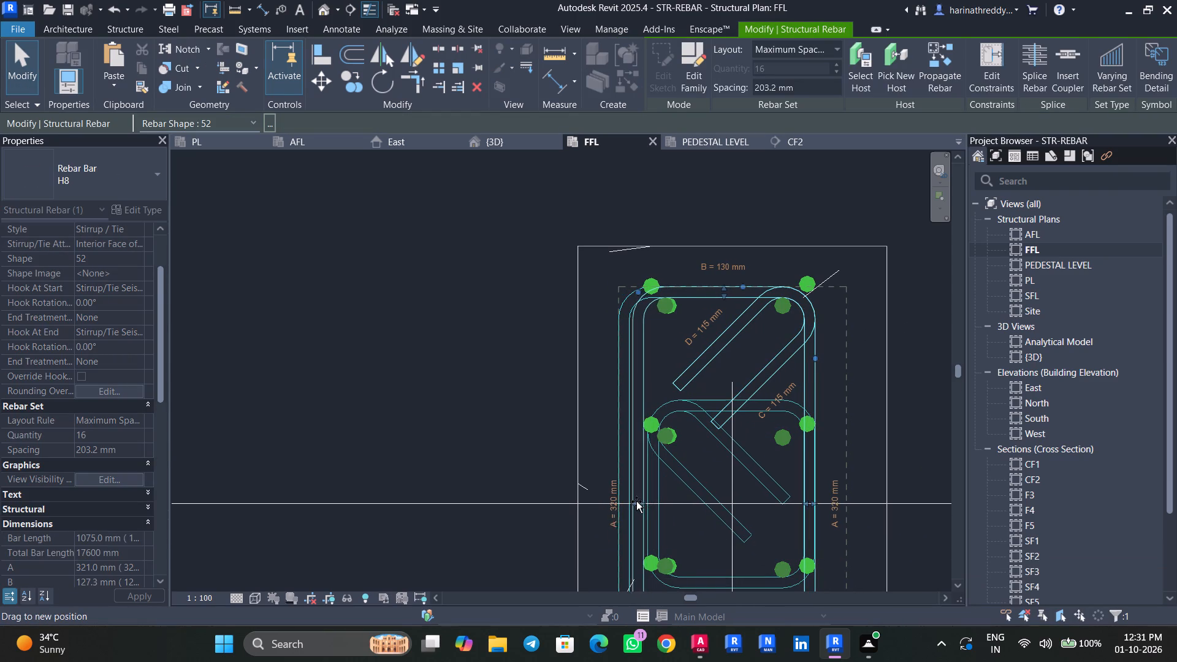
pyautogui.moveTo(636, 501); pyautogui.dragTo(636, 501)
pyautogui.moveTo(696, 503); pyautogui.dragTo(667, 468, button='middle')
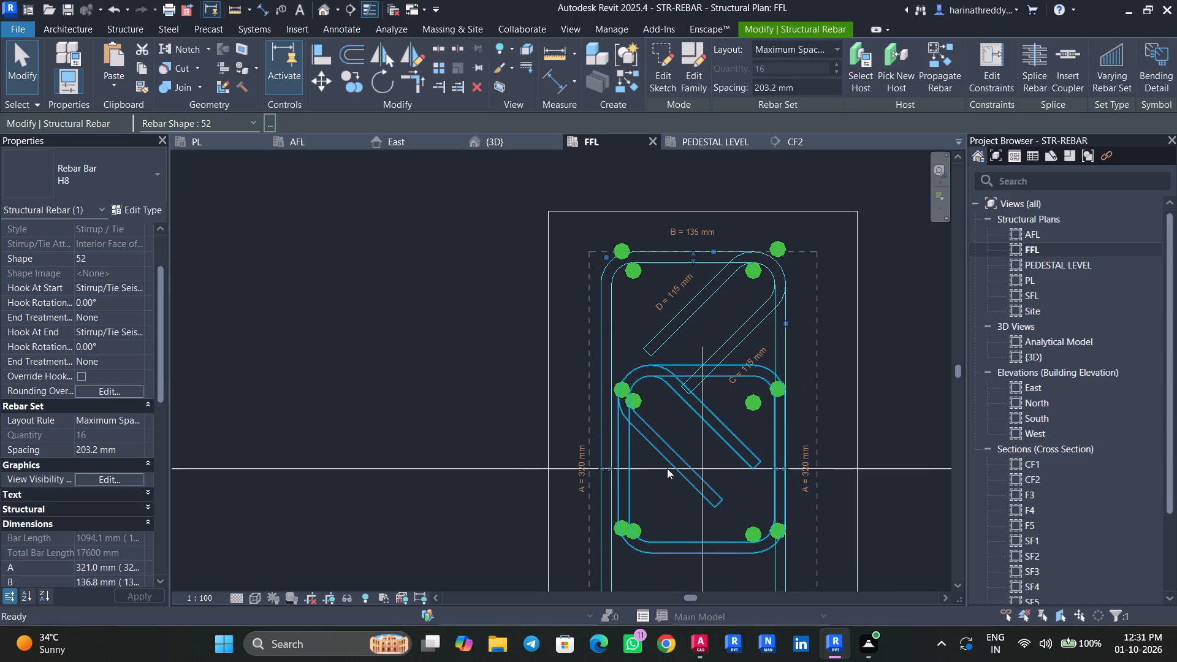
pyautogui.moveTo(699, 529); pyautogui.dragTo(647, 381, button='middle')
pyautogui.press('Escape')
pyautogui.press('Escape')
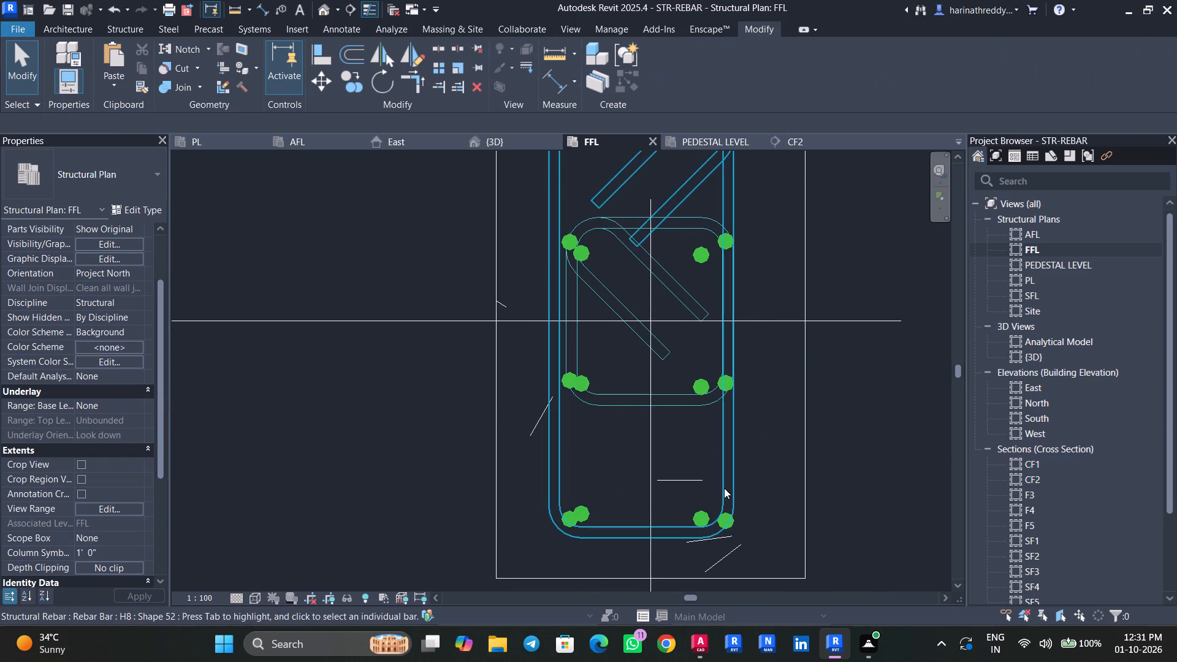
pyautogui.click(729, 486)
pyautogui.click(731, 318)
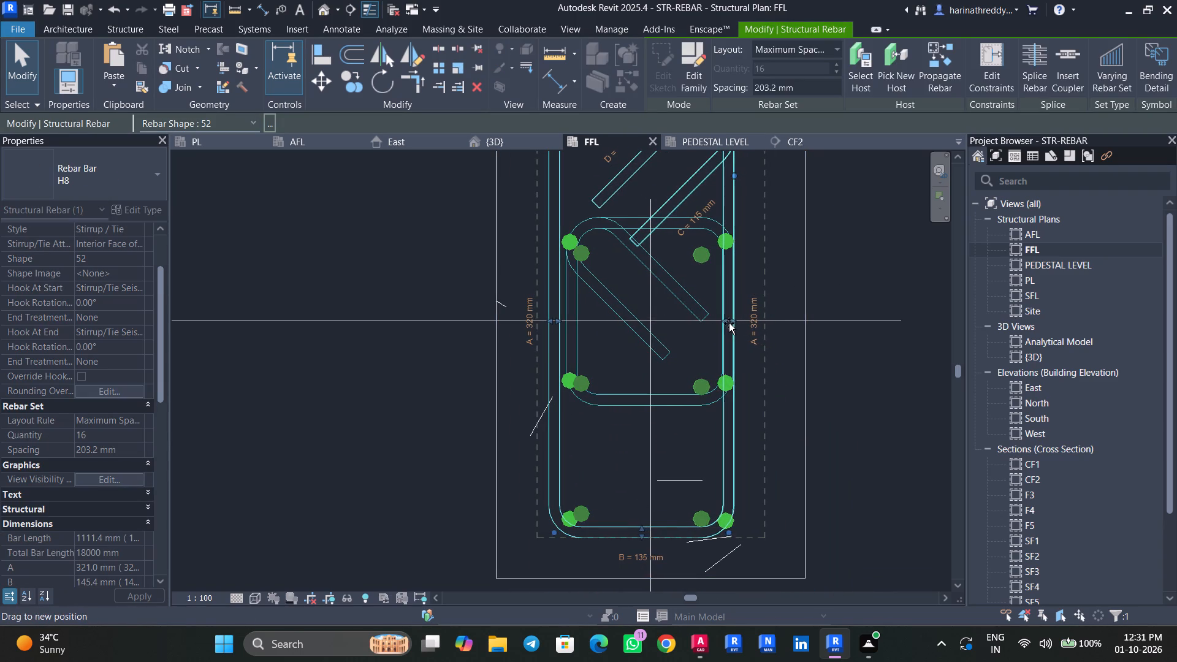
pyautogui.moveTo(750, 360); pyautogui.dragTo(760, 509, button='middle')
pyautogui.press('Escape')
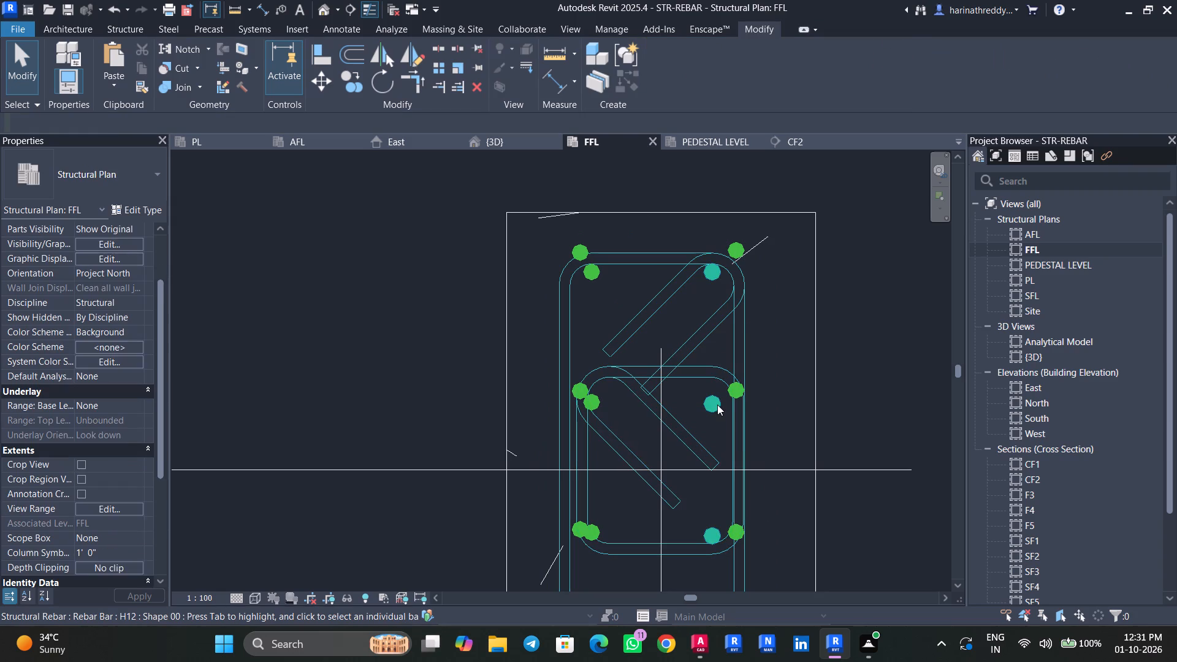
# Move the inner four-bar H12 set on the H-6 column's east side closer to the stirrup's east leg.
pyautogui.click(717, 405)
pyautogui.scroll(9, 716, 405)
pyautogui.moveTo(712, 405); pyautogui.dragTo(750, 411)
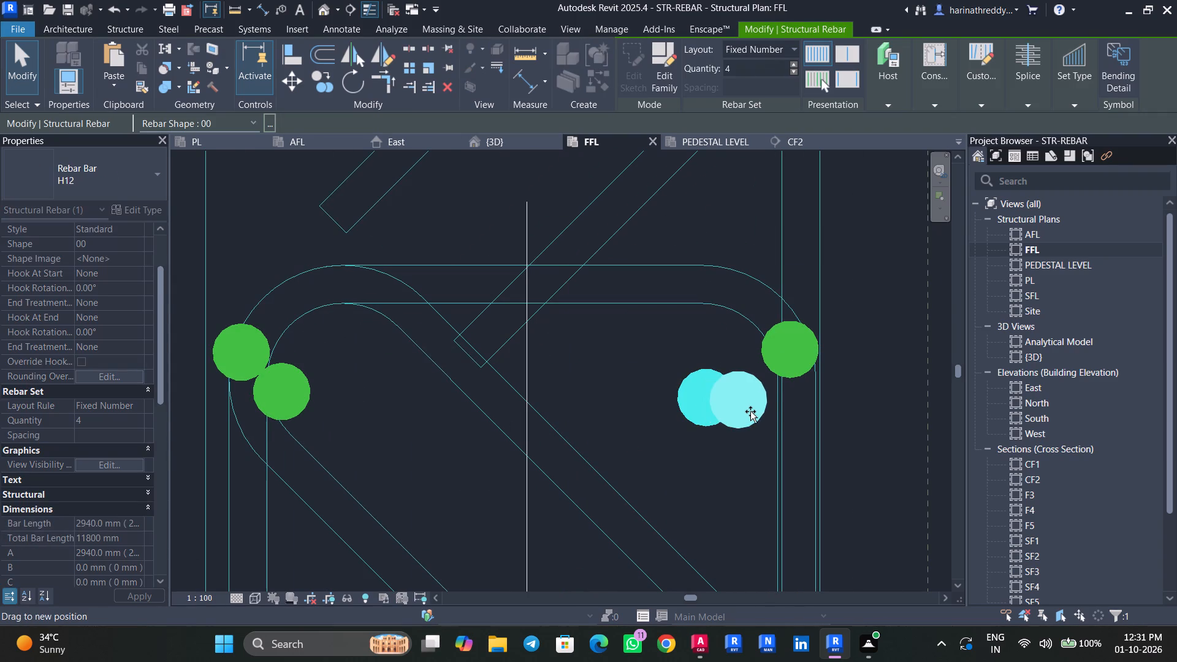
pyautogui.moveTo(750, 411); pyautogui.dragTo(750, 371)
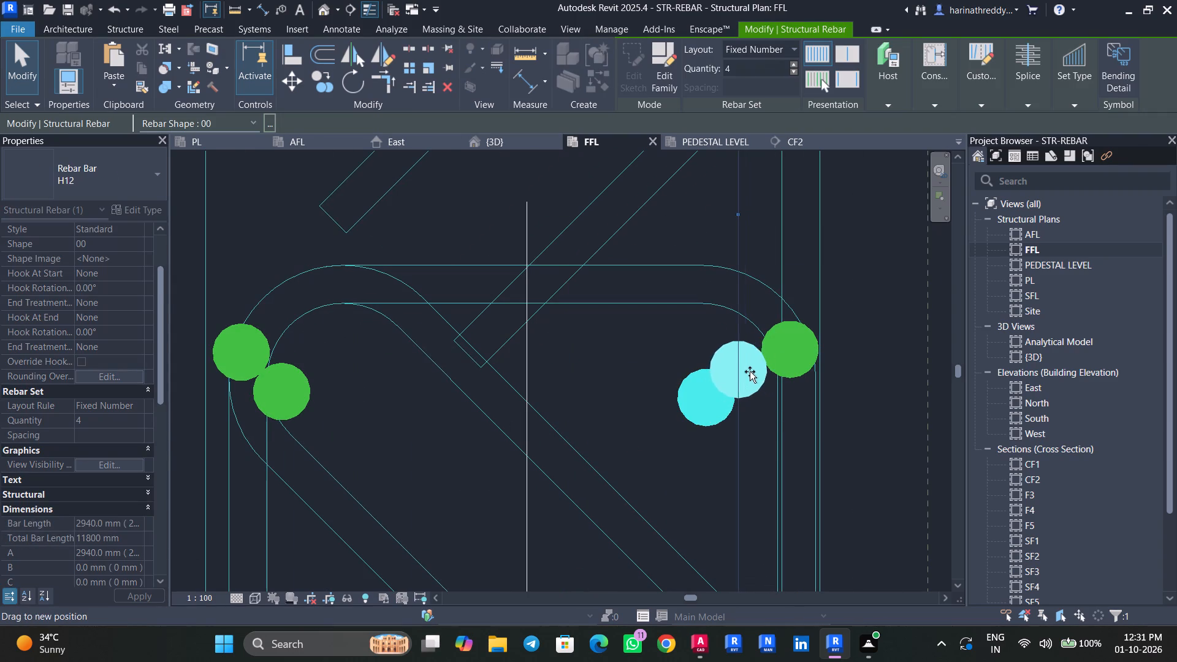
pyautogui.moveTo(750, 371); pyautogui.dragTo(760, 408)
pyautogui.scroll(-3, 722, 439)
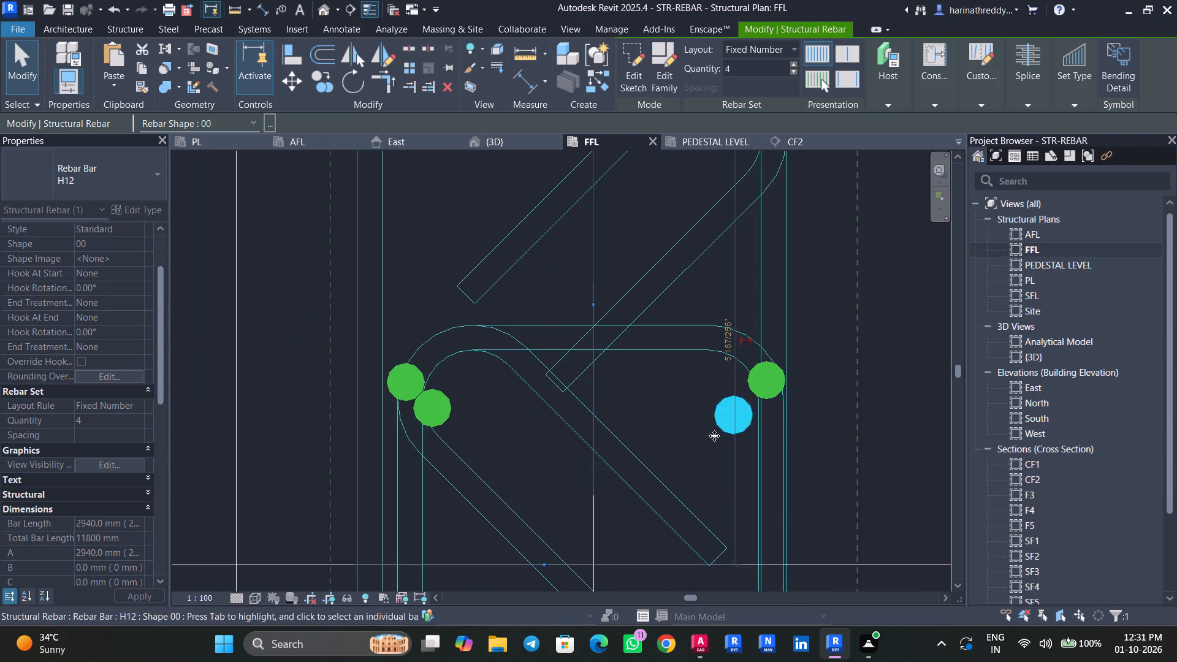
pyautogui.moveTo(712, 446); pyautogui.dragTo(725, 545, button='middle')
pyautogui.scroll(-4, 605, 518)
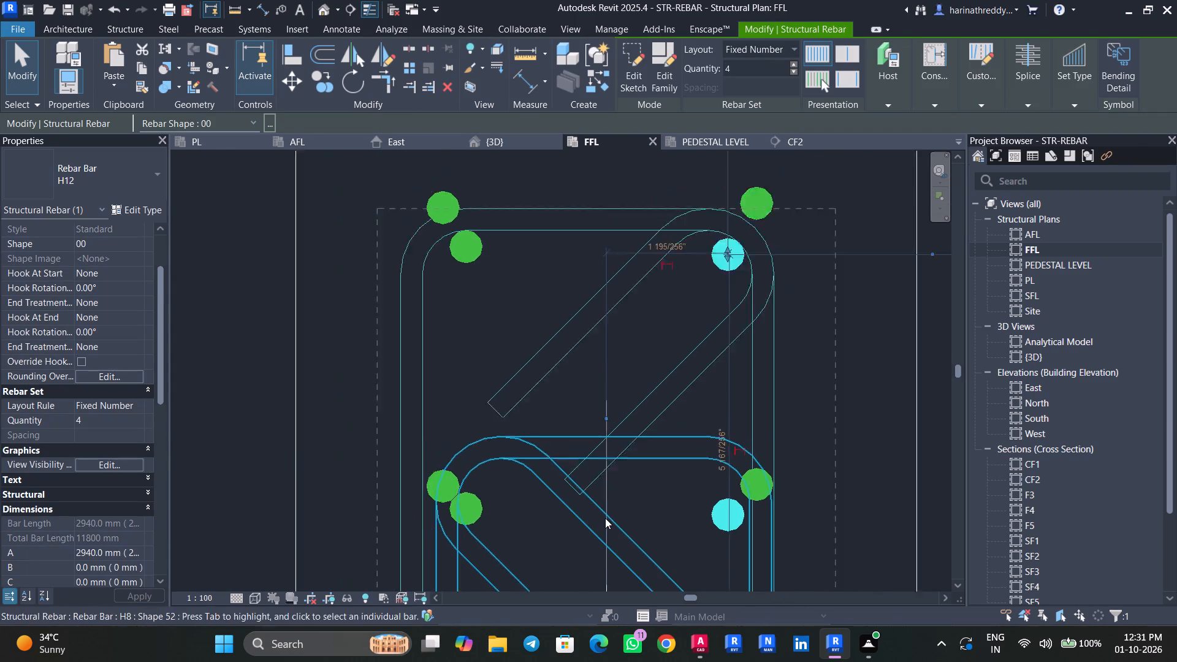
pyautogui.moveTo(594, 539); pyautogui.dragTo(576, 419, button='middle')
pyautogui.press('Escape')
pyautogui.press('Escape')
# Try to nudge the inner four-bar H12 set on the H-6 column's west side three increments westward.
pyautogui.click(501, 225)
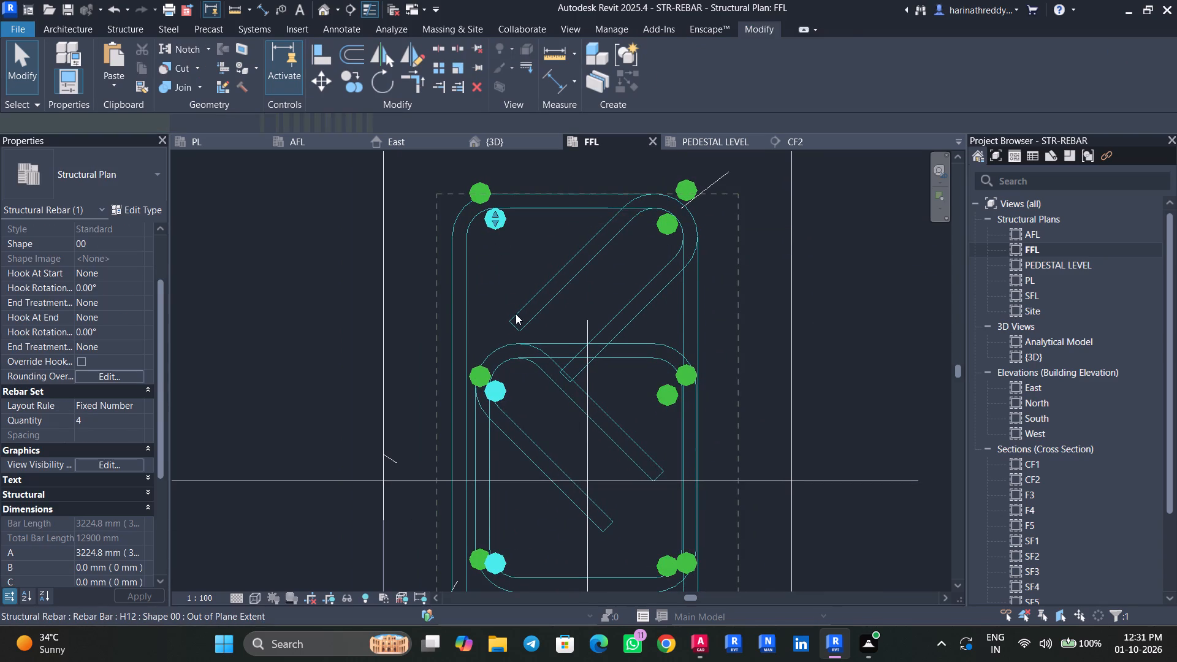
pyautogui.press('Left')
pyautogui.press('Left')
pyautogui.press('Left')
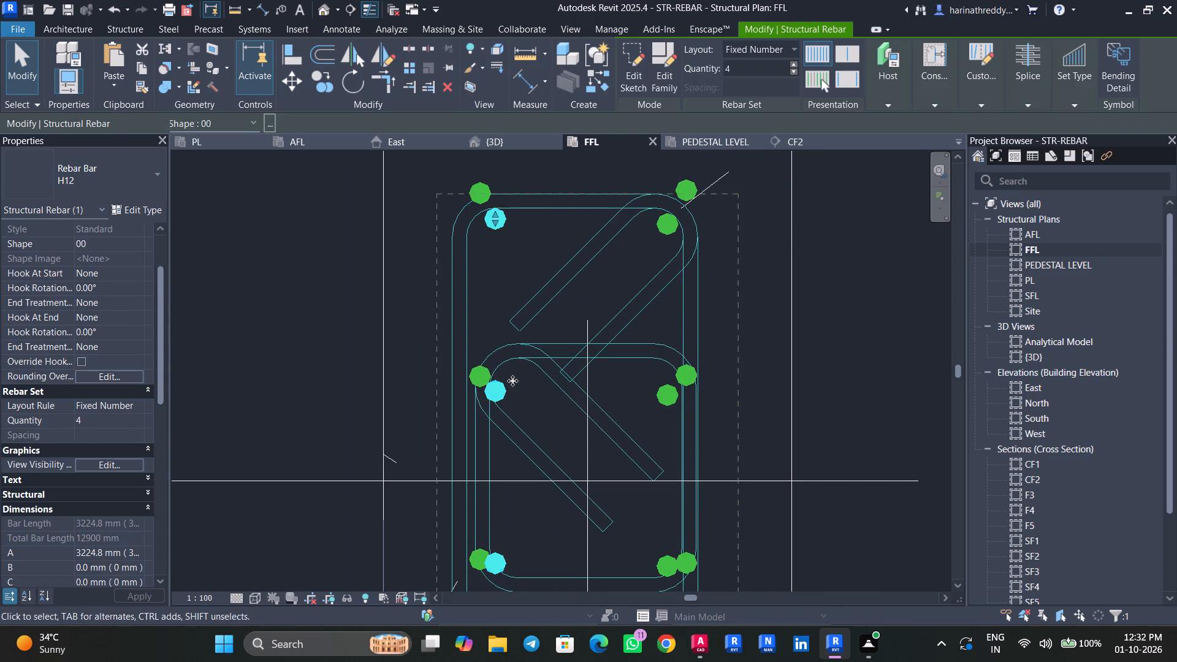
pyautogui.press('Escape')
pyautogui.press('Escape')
# Check the inner and outer H8 stirrups of the H-6 column against the surrounding vertical bars.
pyautogui.click(488, 410)
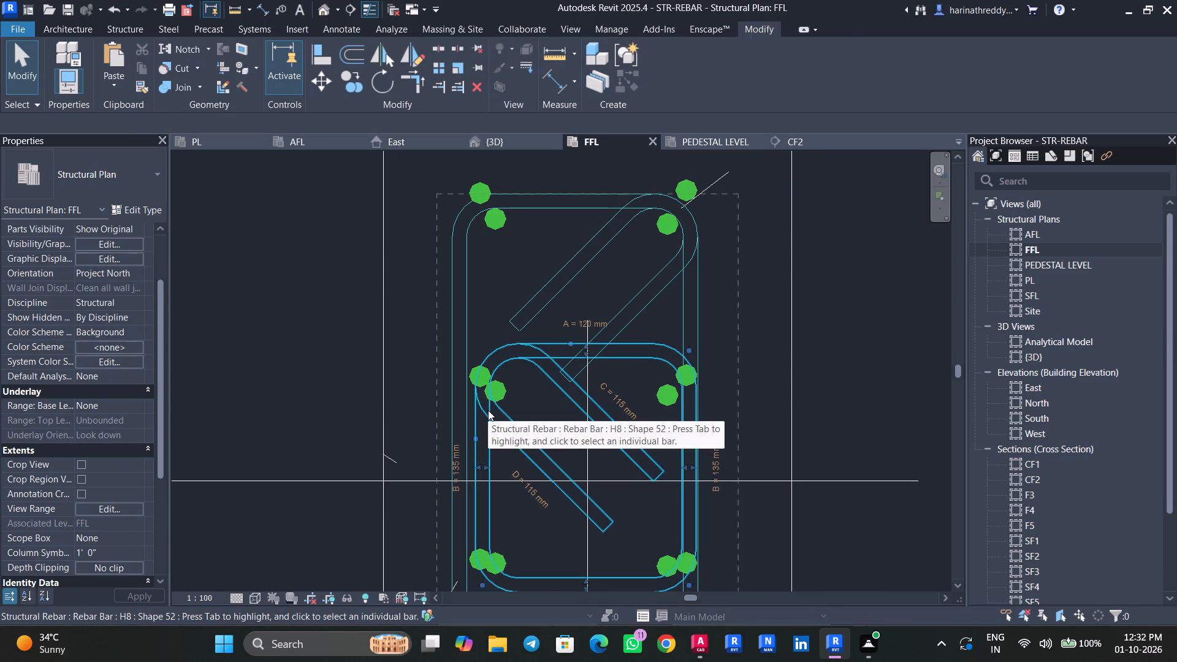
pyautogui.press('Escape')
pyautogui.press('Escape')
pyautogui.click(465, 357)
pyautogui.press('Escape')
pyautogui.press('Escape')
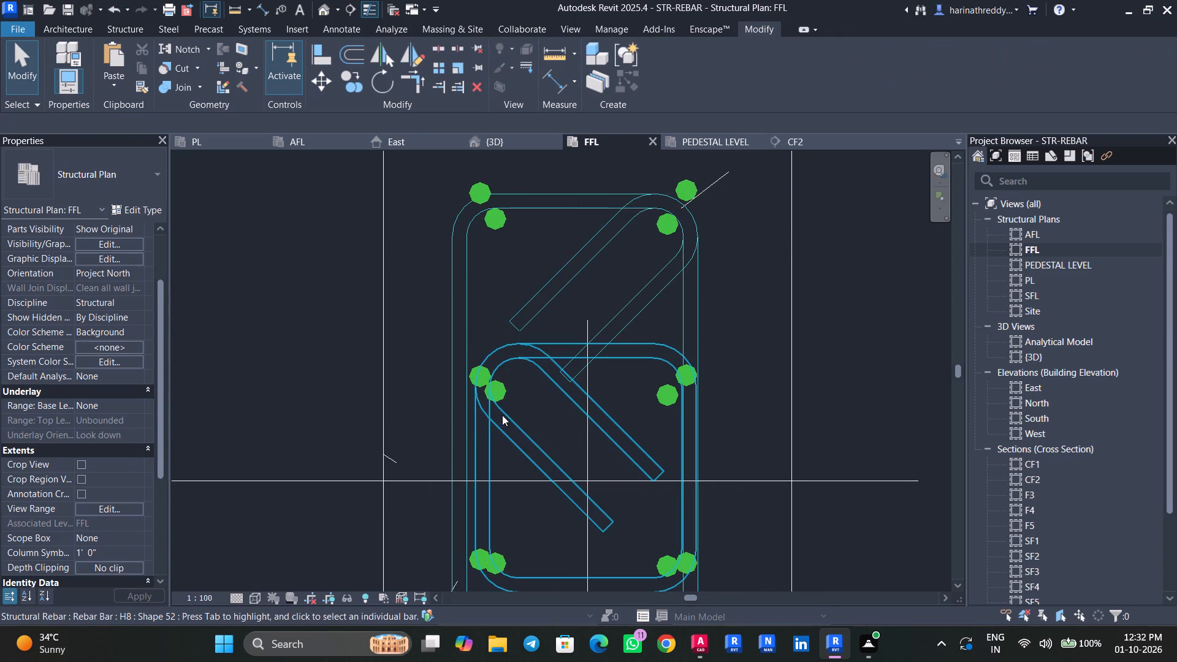
pyautogui.click(500, 417)
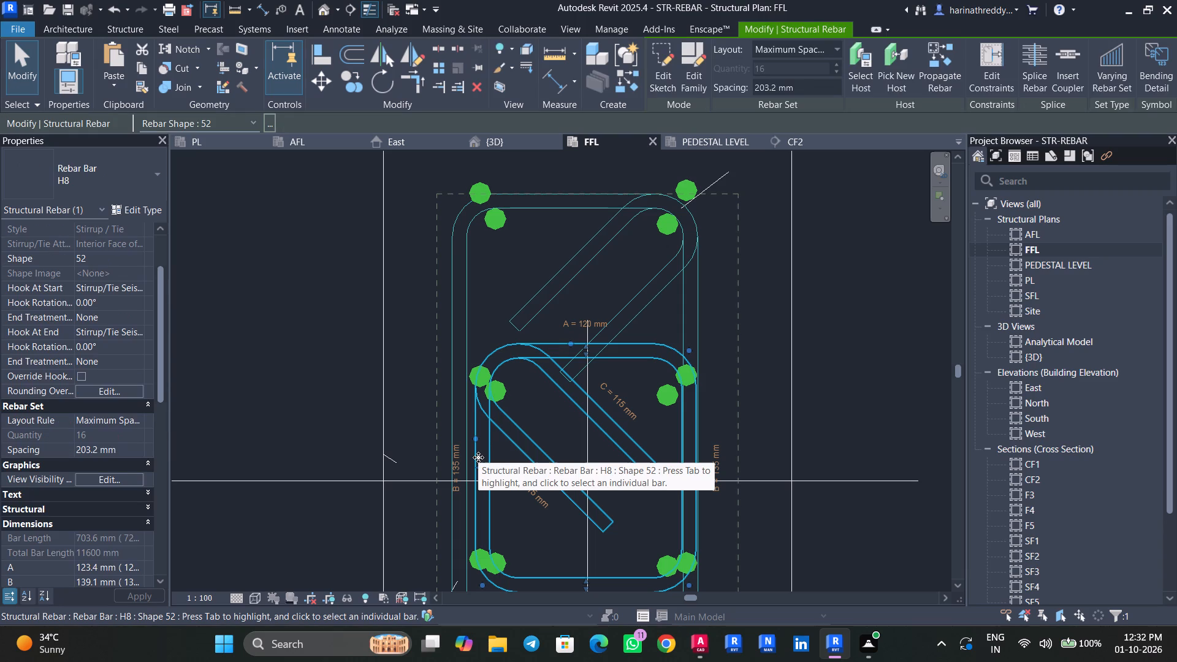
pyautogui.scroll(-3, 474, 448)
pyautogui.press('Escape')
pyautogui.press('Escape')
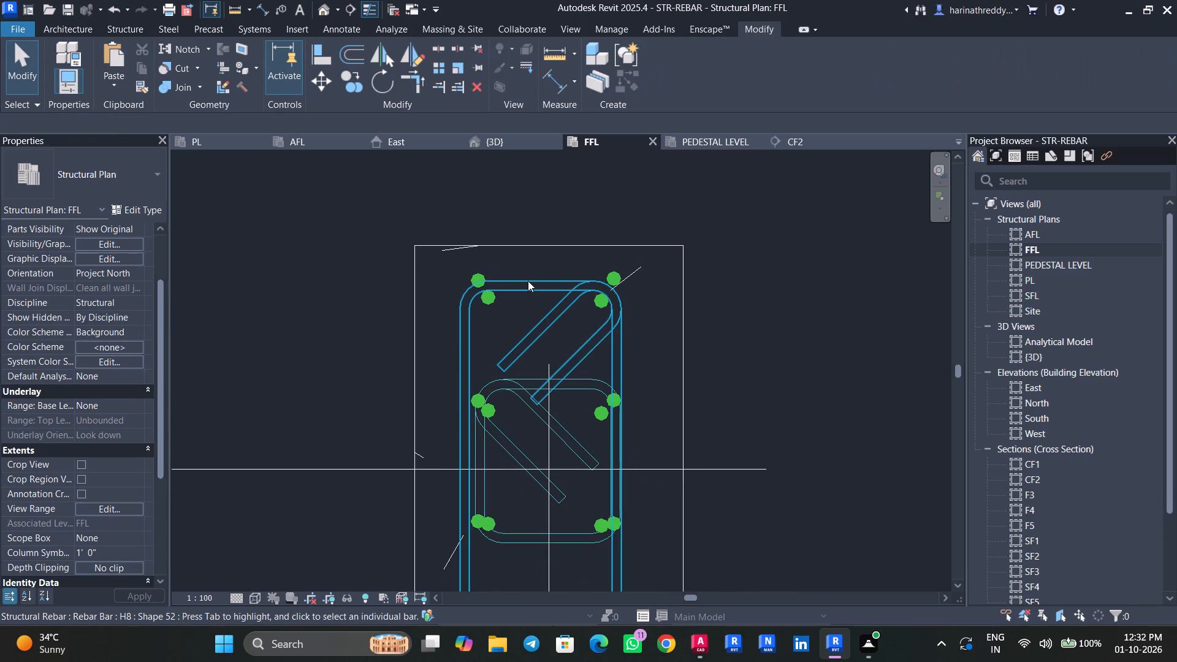
pyautogui.click(528, 286)
pyautogui.press('Escape')
pyautogui.press('Escape')
pyautogui.click(621, 278)
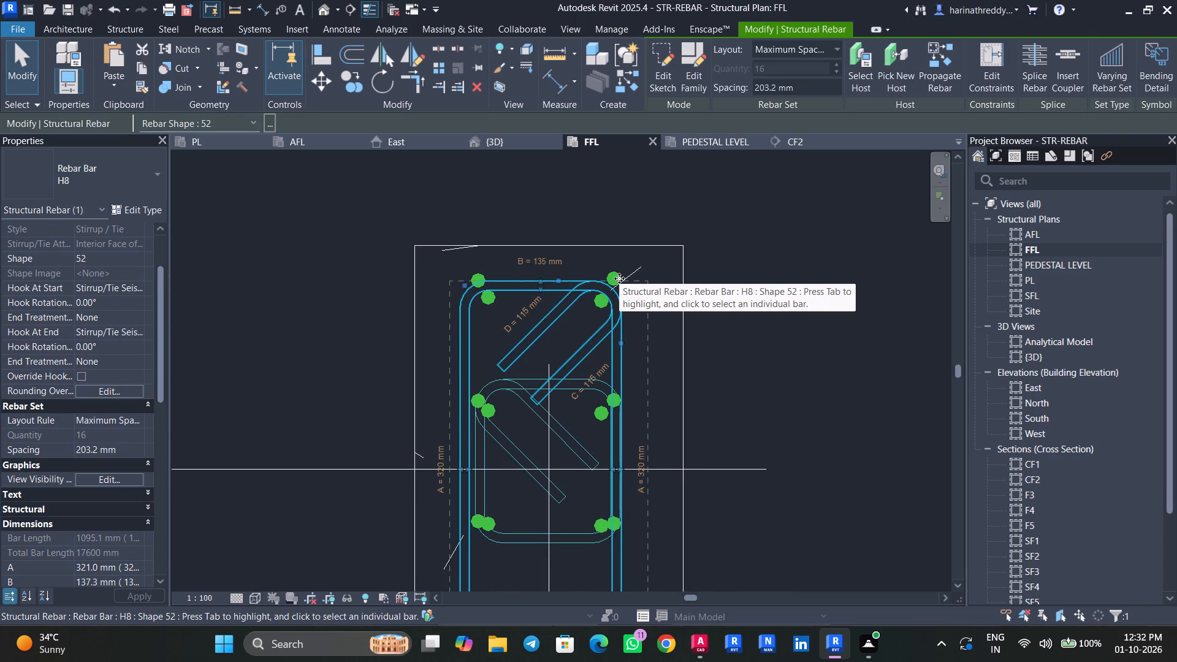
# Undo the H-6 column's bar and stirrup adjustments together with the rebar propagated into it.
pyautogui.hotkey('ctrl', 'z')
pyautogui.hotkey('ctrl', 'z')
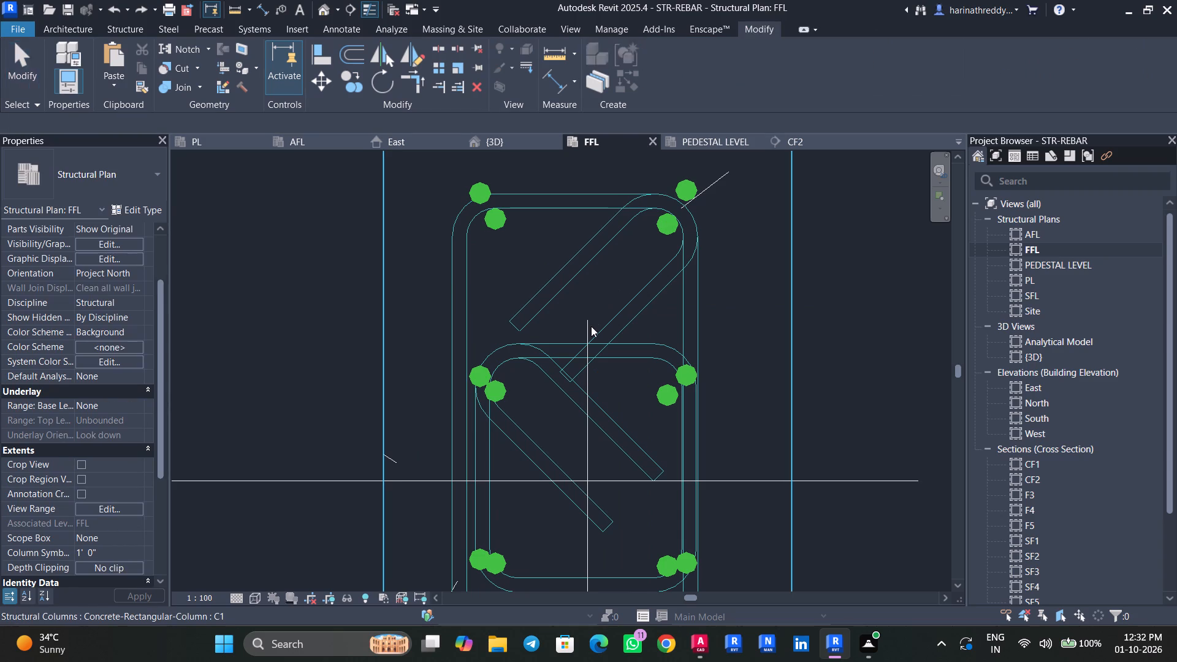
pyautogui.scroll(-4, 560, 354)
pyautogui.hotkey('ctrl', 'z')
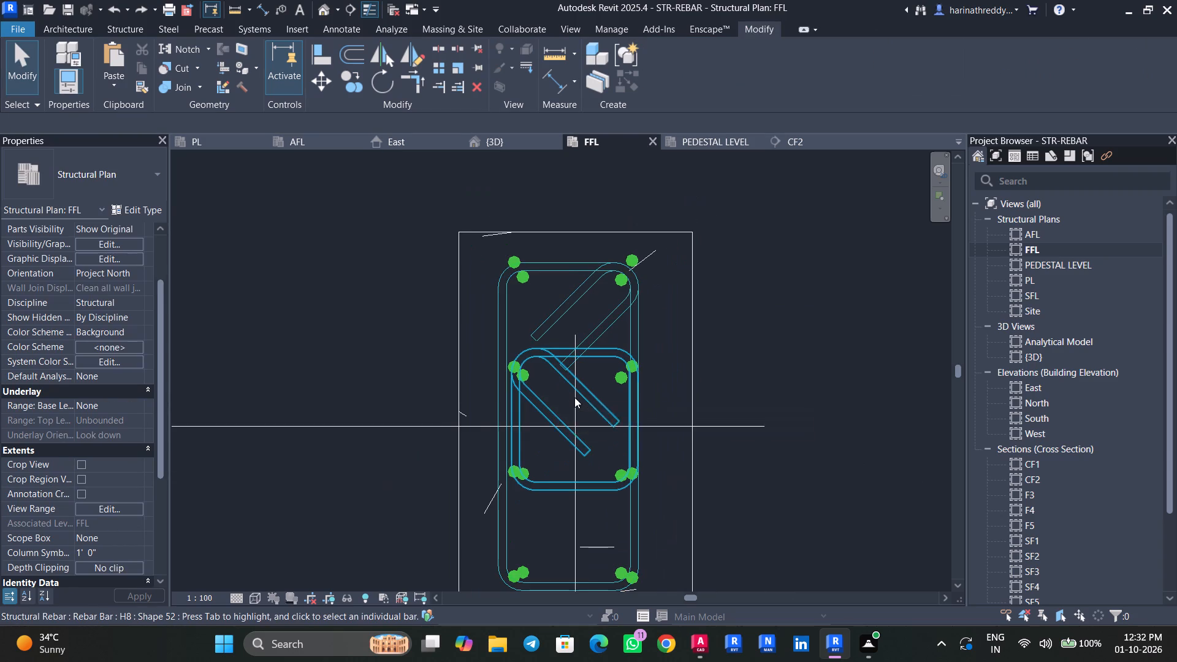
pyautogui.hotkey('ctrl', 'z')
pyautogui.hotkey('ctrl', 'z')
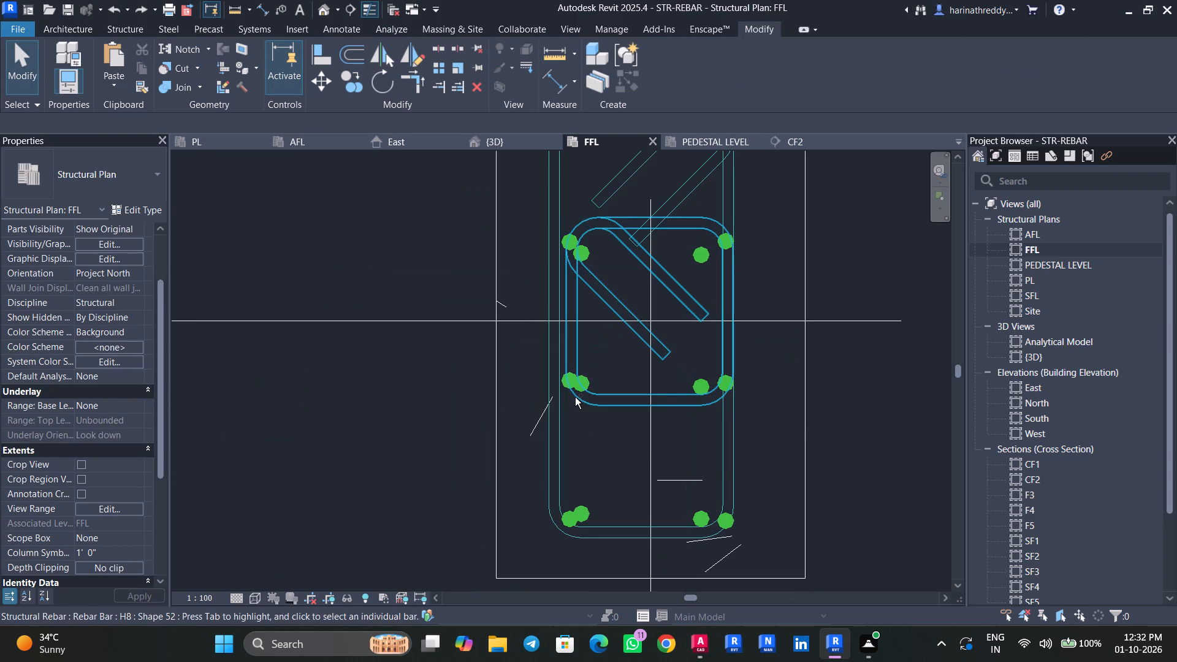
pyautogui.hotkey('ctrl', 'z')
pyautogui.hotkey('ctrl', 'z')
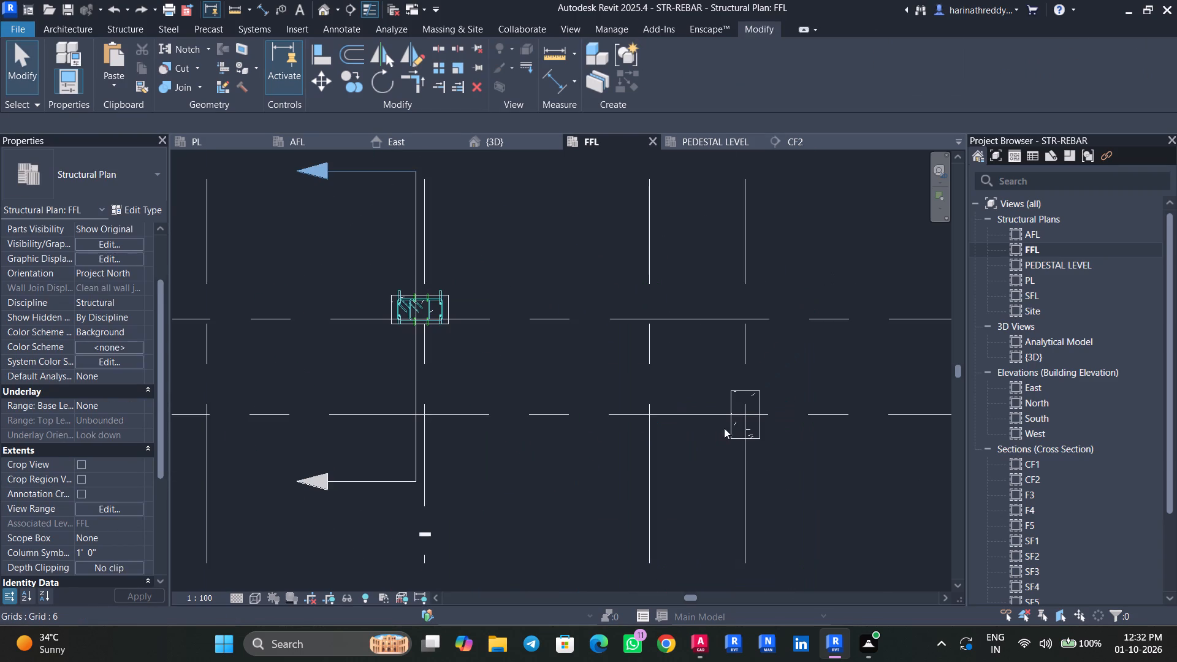
# Shorten the bends of the H16 bar pair on the F-7 column's north side until they stay inside the concrete.
pyautogui.moveTo(436, 403); pyautogui.dragTo(581, 436, button='middle')
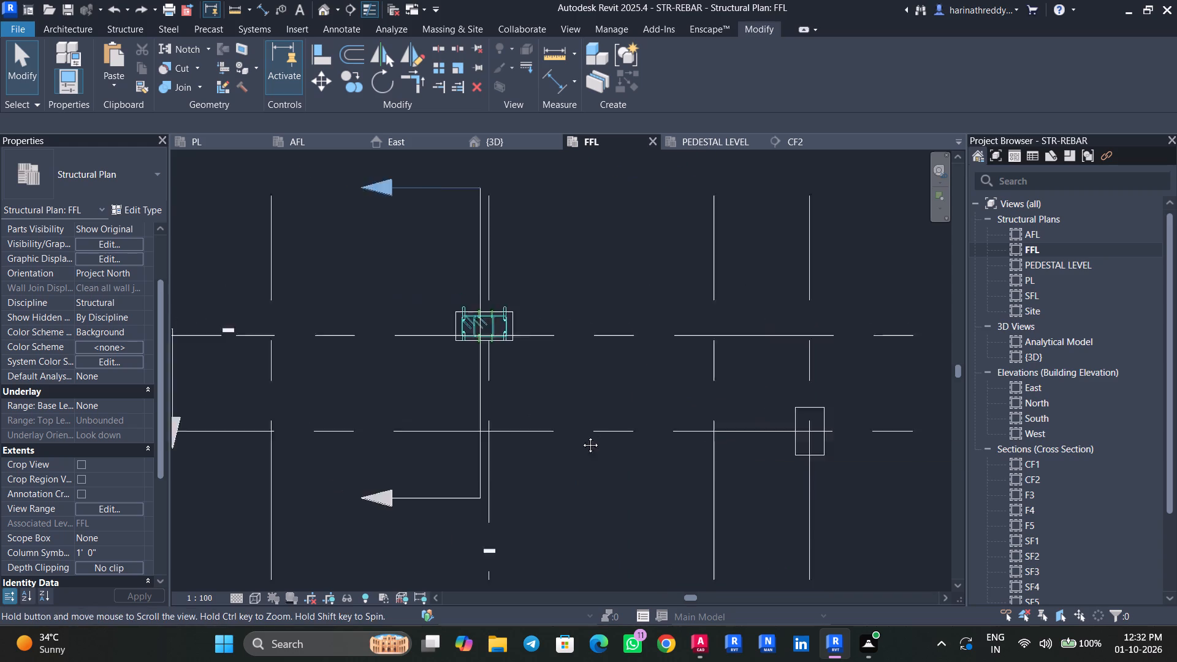
pyautogui.moveTo(581, 436); pyautogui.dragTo(672, 458, button='middle')
pyautogui.scroll(12, 643, 382)
pyautogui.moveTo(635, 366); pyautogui.dragTo(596, 461, button='middle')
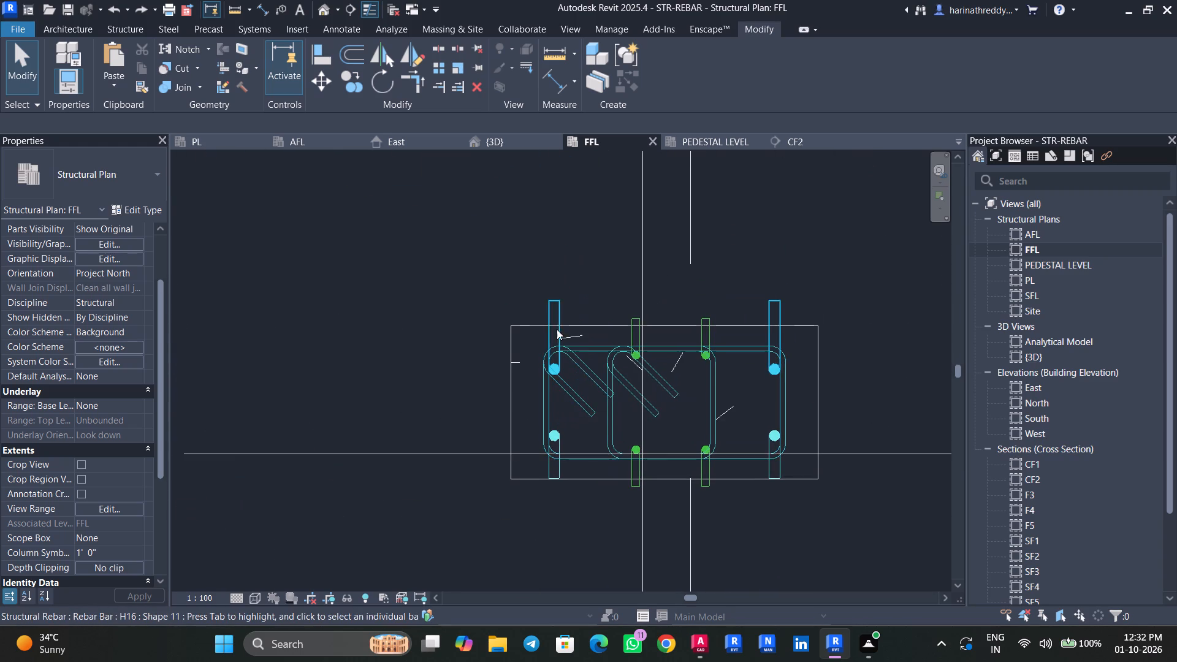
pyautogui.click(558, 322)
pyautogui.scroll(9, 553, 317)
pyautogui.press('Escape')
pyautogui.press('Escape')
pyautogui.click(579, 294)
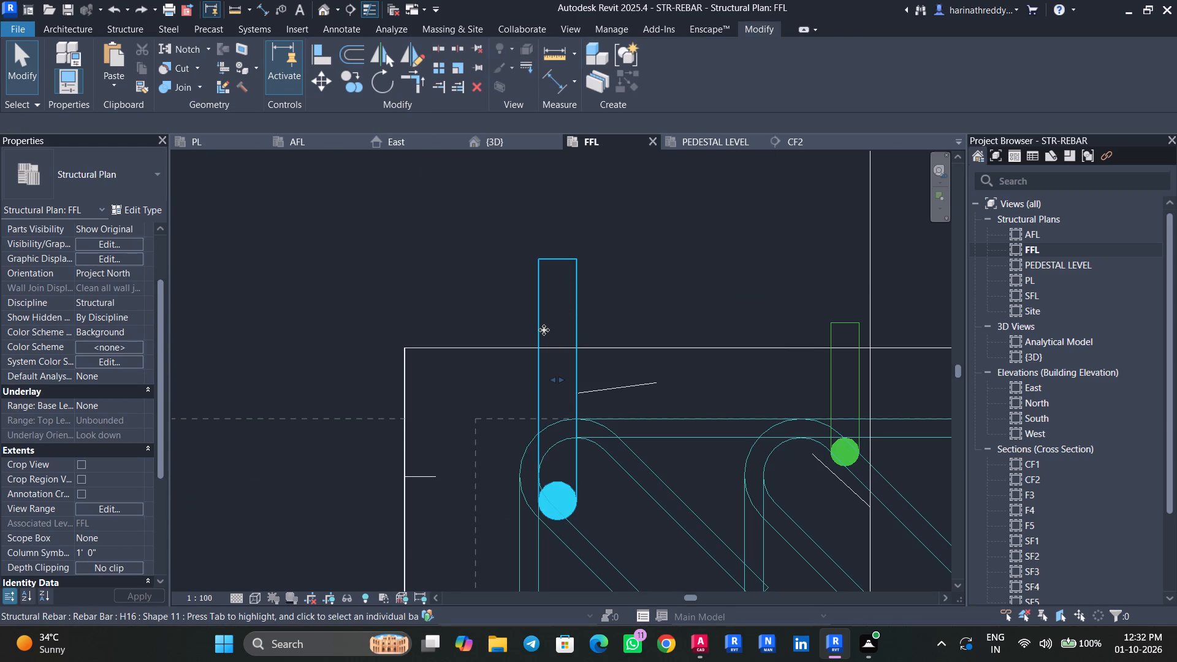
pyautogui.scroll(-6, 544, 330)
pyautogui.moveTo(883, 300); pyautogui.dragTo(883, 348)
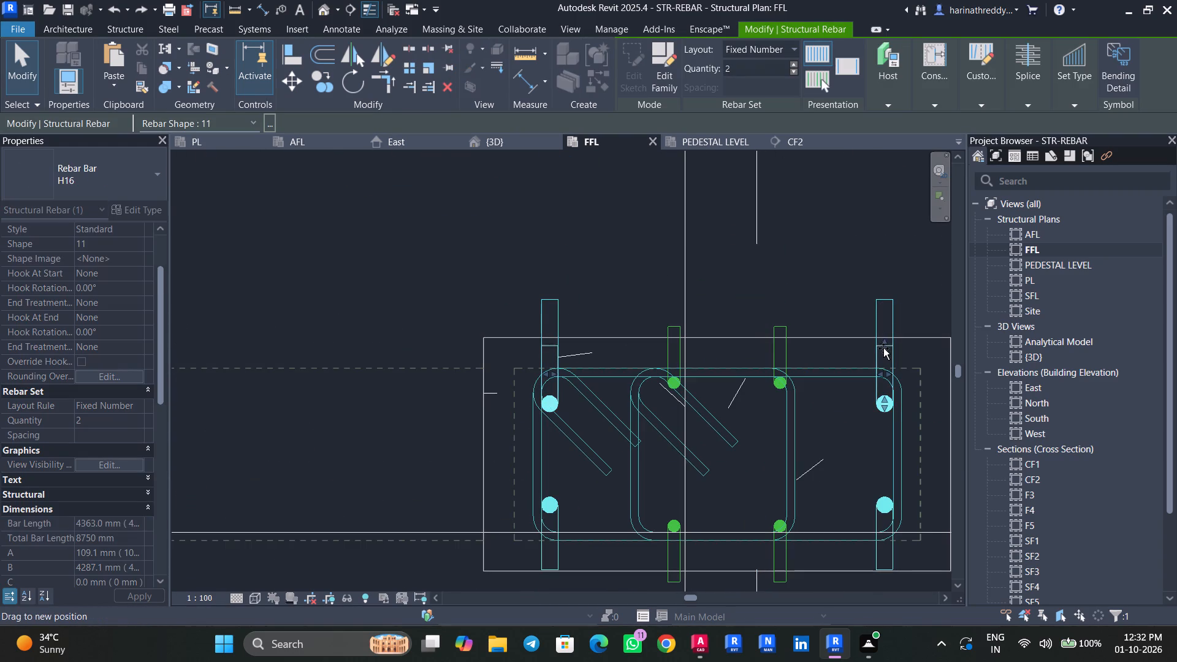
pyautogui.moveTo(883, 348); pyautogui.dragTo(885, 357)
pyautogui.press('Escape')
# Shorten the bends of the inner H12 bar pair on the F-7 column's north side to within the concrete.
pyautogui.click(787, 346)
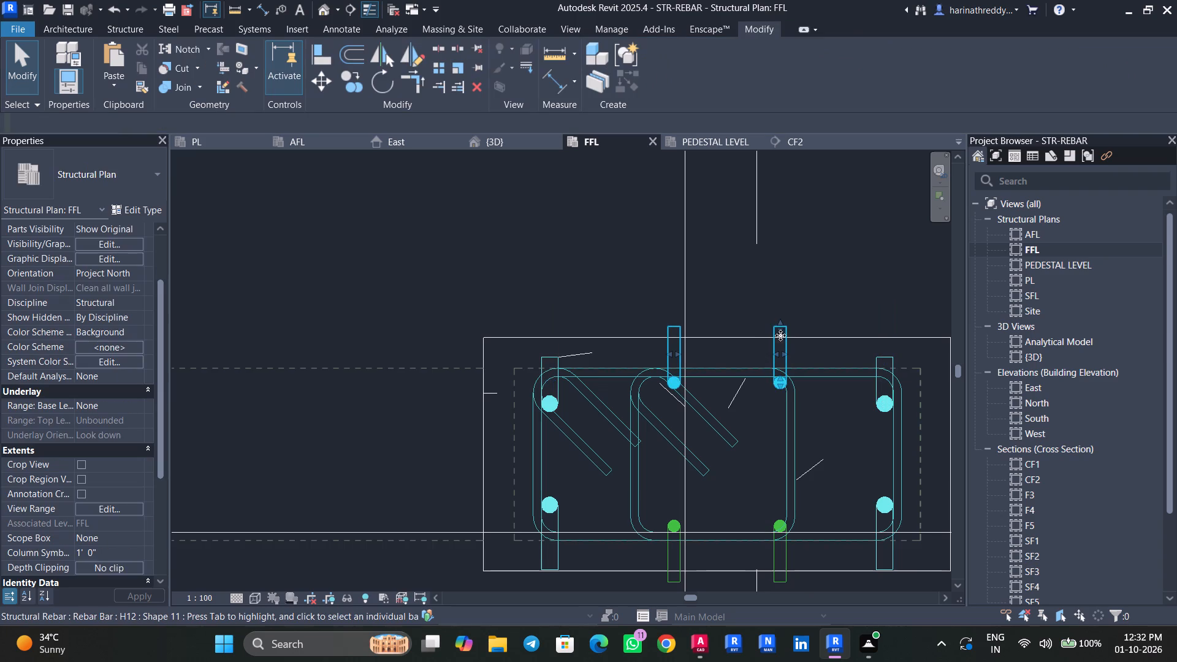
pyautogui.scroll(3, 775, 333)
pyautogui.moveTo(780, 329); pyautogui.dragTo(785, 376)
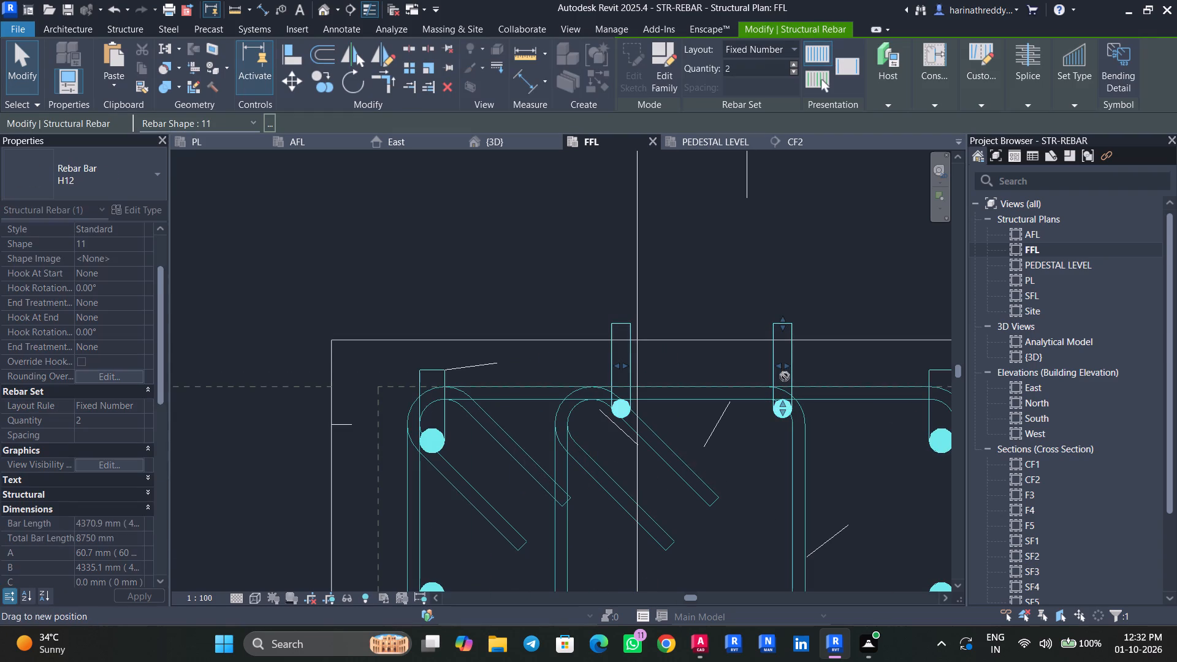
pyautogui.moveTo(785, 376); pyautogui.dragTo(785, 370)
pyautogui.moveTo(783, 328); pyautogui.dragTo(783, 360)
pyautogui.press('Escape')
pyautogui.press('Escape')
# Shorten the bends of the H16 bar pair on the F-7 column's south side to about 56 mm.
pyautogui.scroll(-1, 644, 397)
pyautogui.scroll(1, 644, 397)
pyautogui.scroll(-6, 644, 397)
pyautogui.moveTo(688, 465); pyautogui.dragTo(634, 353, button='middle')
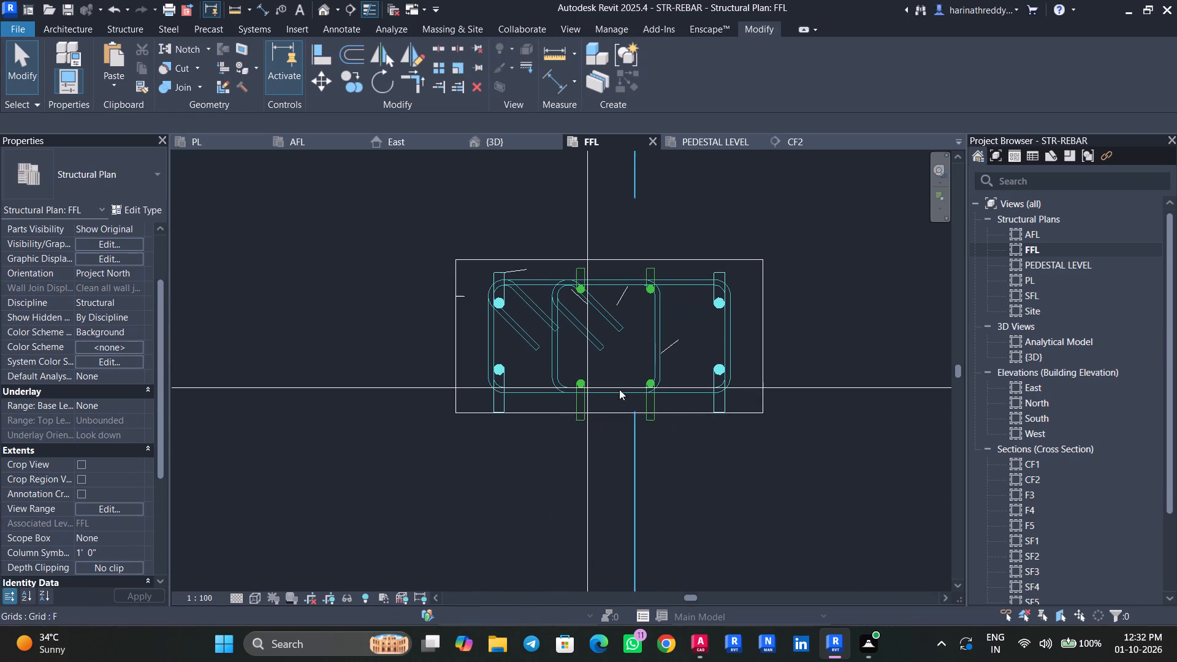
pyautogui.click(503, 399)
pyautogui.press('Escape')
pyautogui.click(501, 401)
pyautogui.scroll(4, 498, 404)
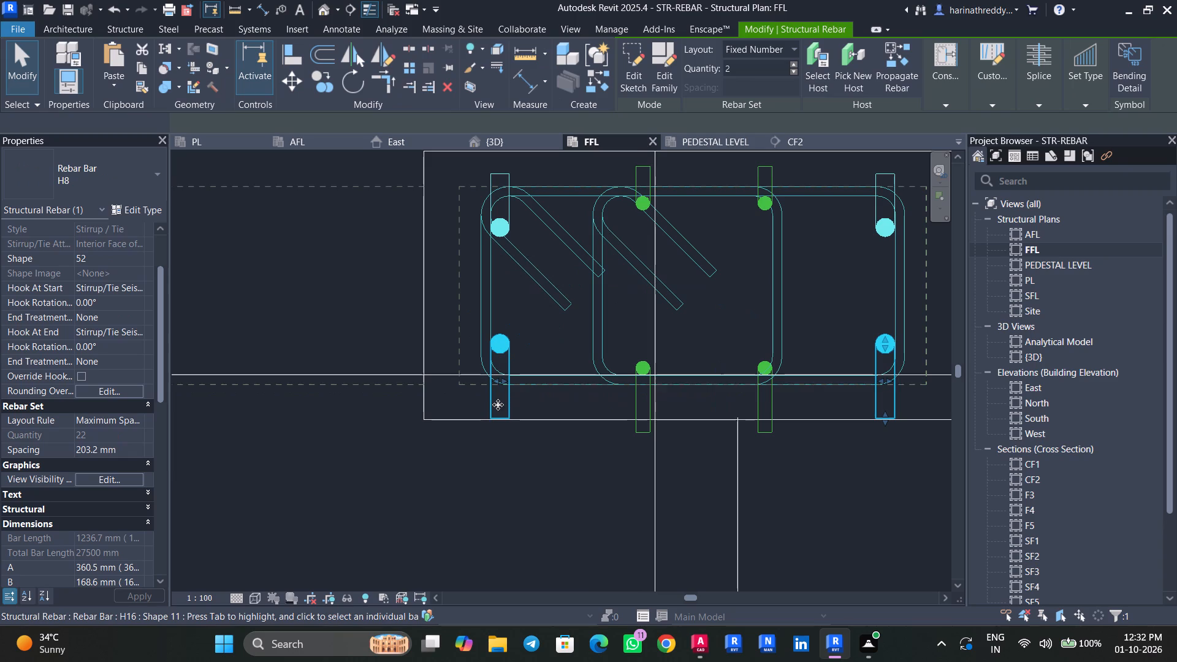
pyautogui.press('Escape')
pyautogui.press('Escape')
pyautogui.click(511, 404)
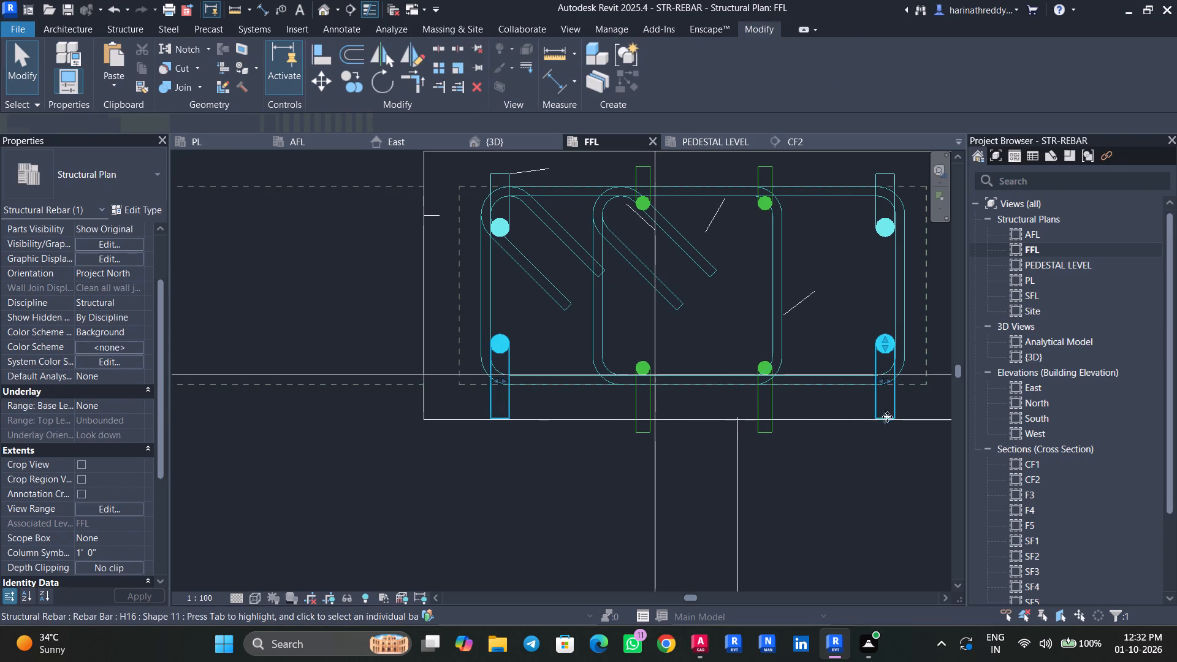
pyautogui.moveTo(886, 414); pyautogui.dragTo(884, 394)
pyautogui.press('Escape')
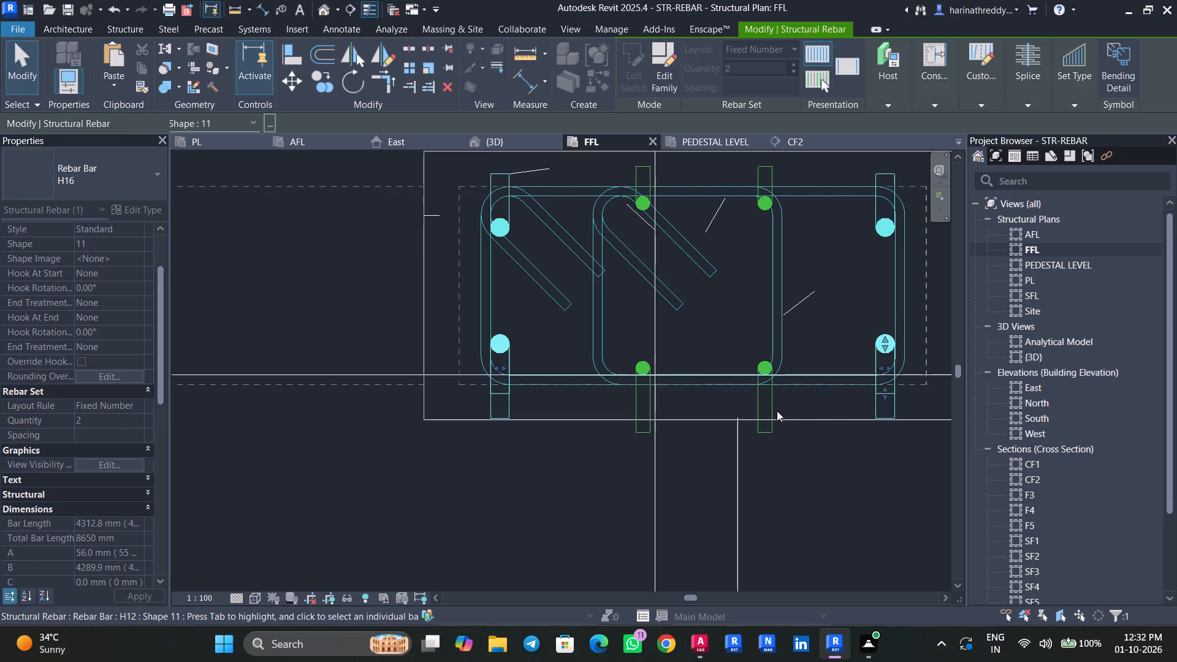
# Shorten the bends of the inner H12 bar pair on the F-7 column's south side to within the concrete.
pyautogui.click(769, 406)
pyautogui.moveTo(764, 425); pyautogui.dragTo(765, 397)
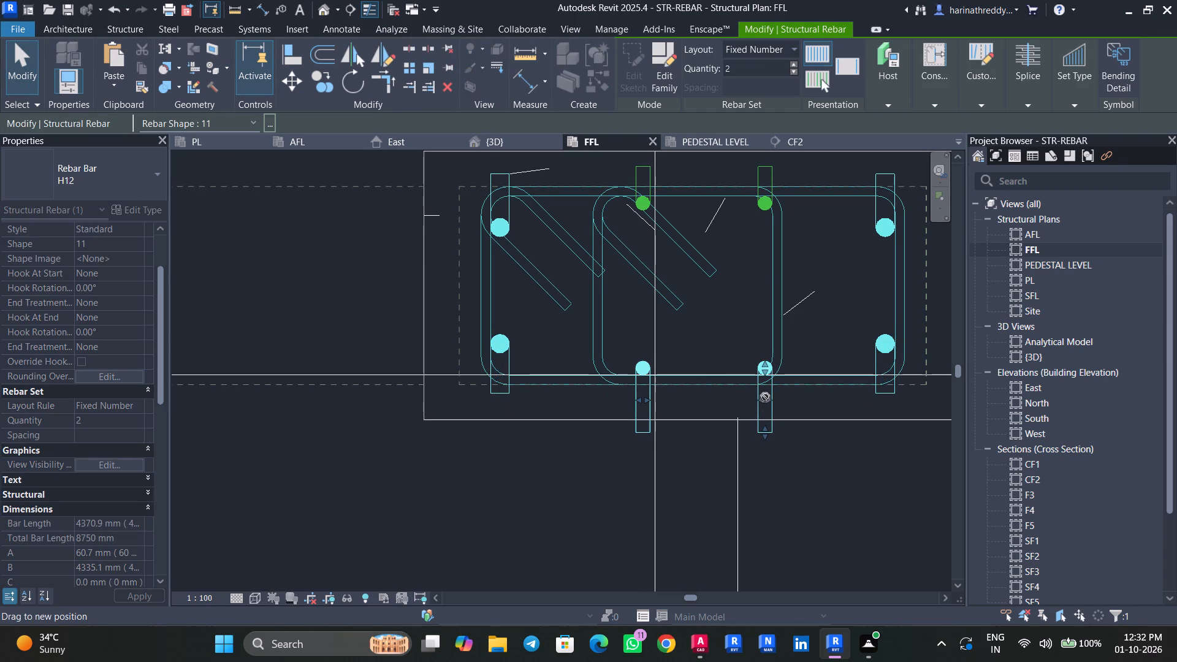
pyautogui.moveTo(765, 397); pyautogui.dragTo(766, 403)
pyautogui.click(766, 403)
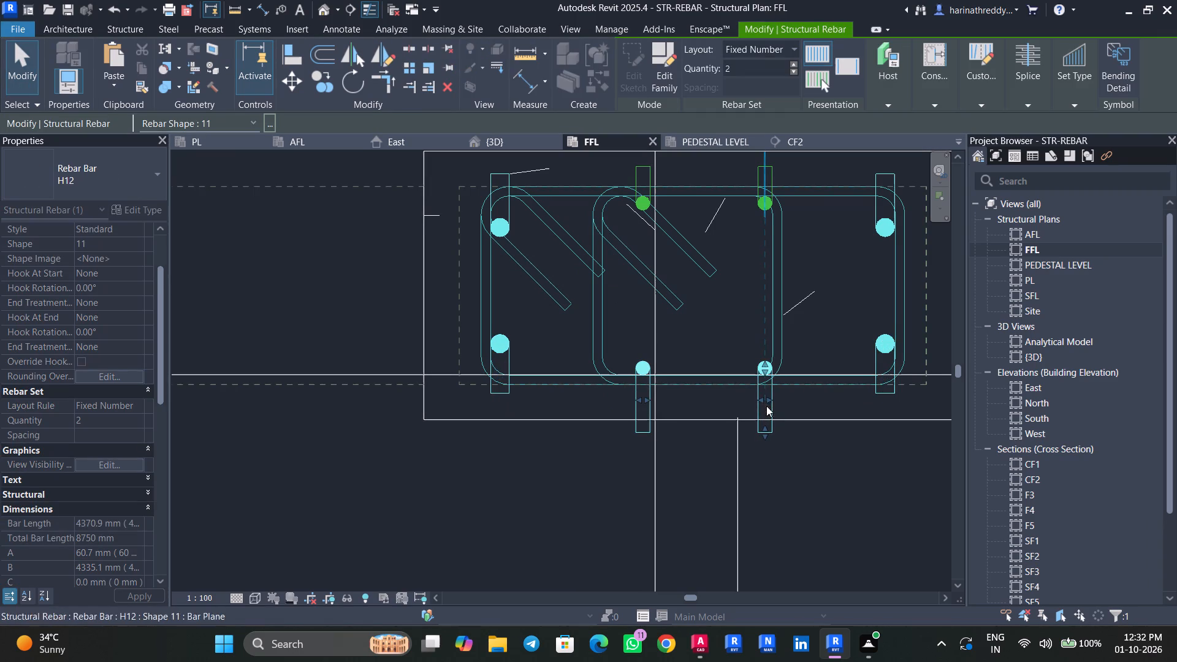
pyautogui.click(766, 406)
pyautogui.press('Escape')
pyautogui.click(766, 426)
pyautogui.scroll(4, 764, 429)
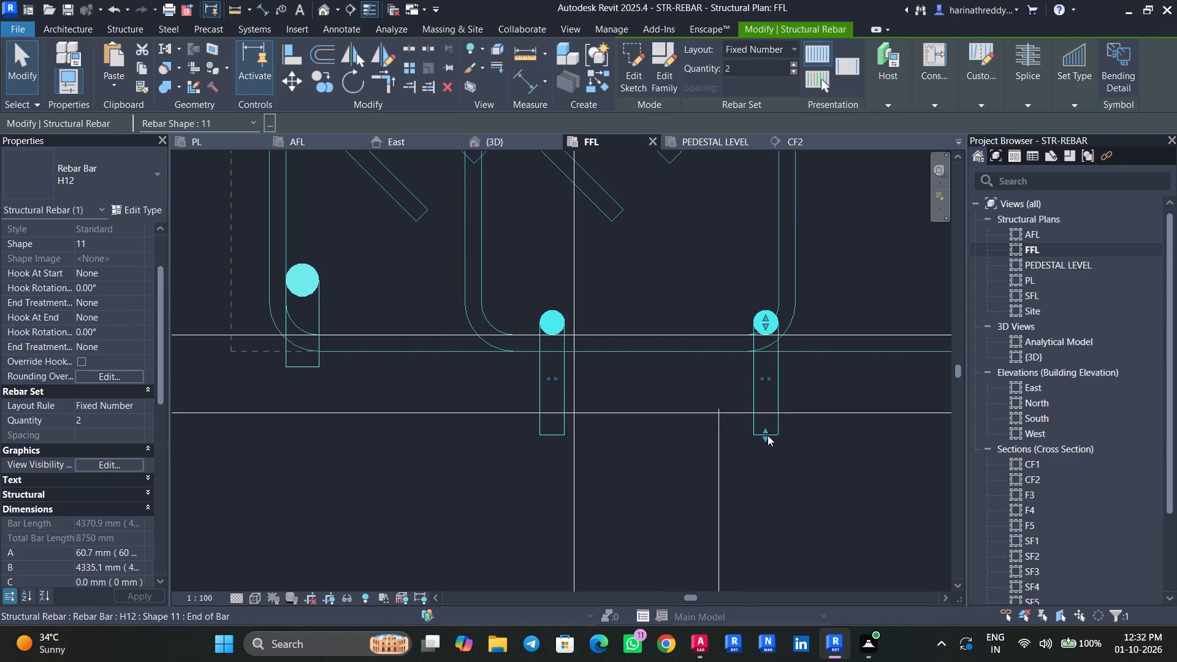
pyautogui.moveTo(765, 430); pyautogui.dragTo(767, 386)
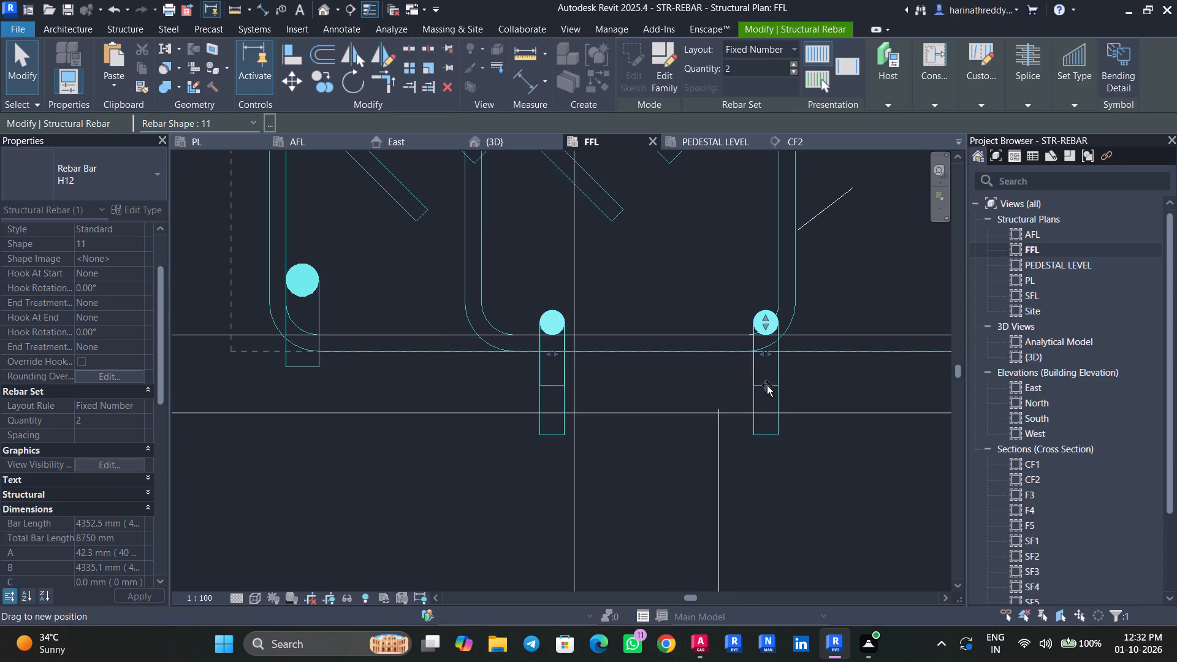
pyautogui.moveTo(767, 386); pyautogui.dragTo(768, 387)
pyautogui.press('Escape')
pyautogui.press('Escape')
# Save the model.
pyautogui.scroll(-3, 721, 474)
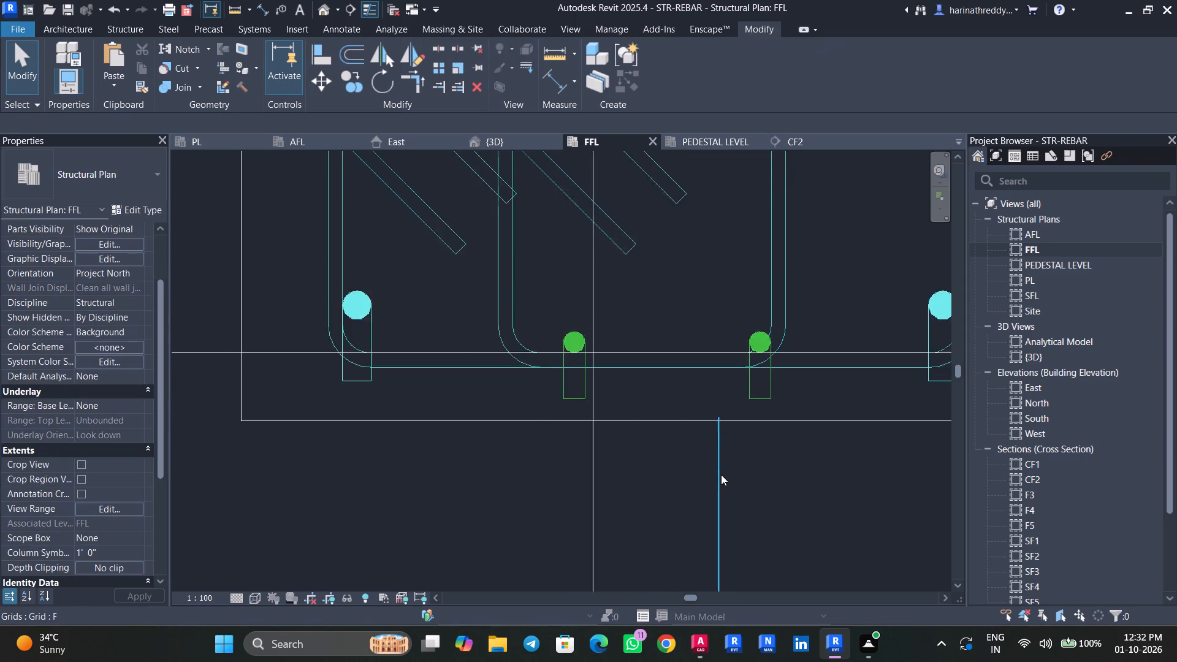
pyautogui.scroll(-12, 721, 474)
pyautogui.hotkey('ctrl', 's')
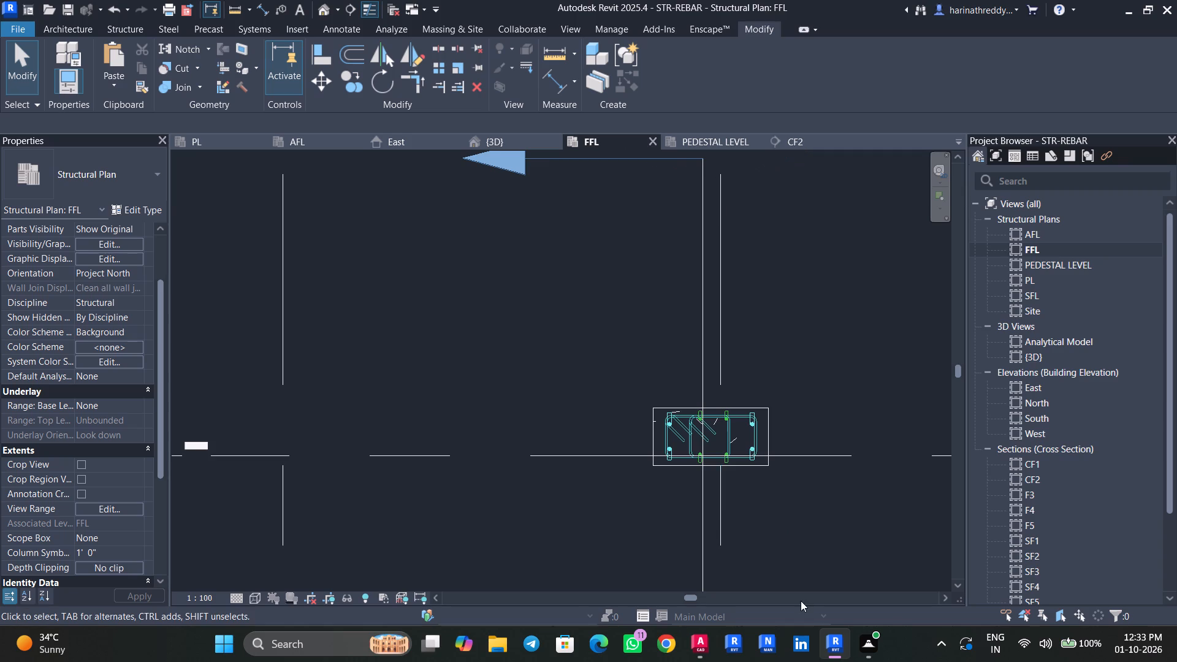
# Compare the types of the A-1, E-1, H-1 and A-2 columns to find a reinforced match for an empty one.
pyautogui.scroll(-11, 718, 243)
pyautogui.scroll(3, 579, 305)
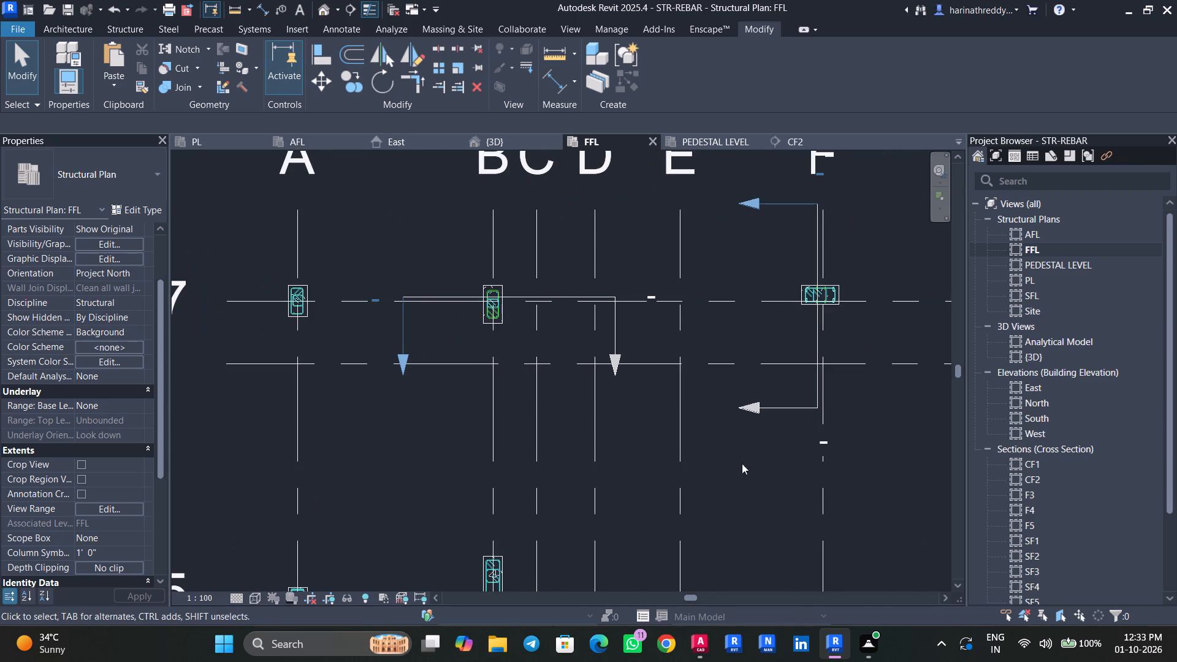
pyautogui.moveTo(762, 481); pyautogui.dragTo(726, 354, button='middle')
pyautogui.moveTo(832, 432); pyautogui.dragTo(649, 479, button='middle')
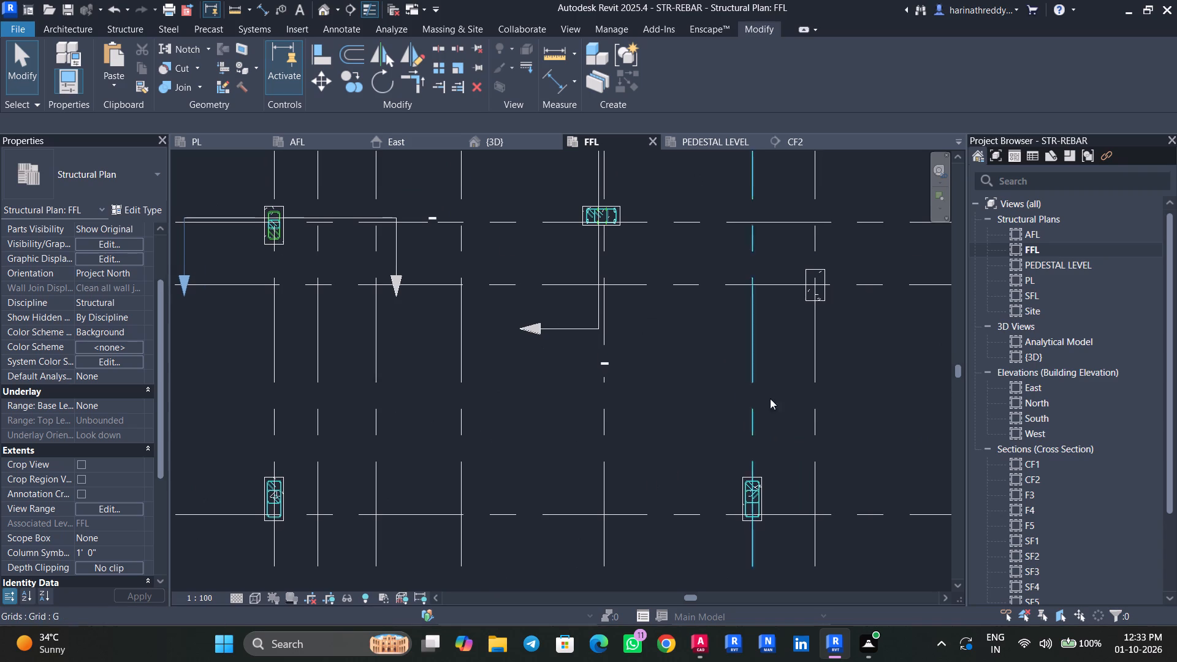
pyautogui.scroll(-8, 795, 393)
pyautogui.moveTo(800, 497); pyautogui.dragTo(817, 249, button='middle')
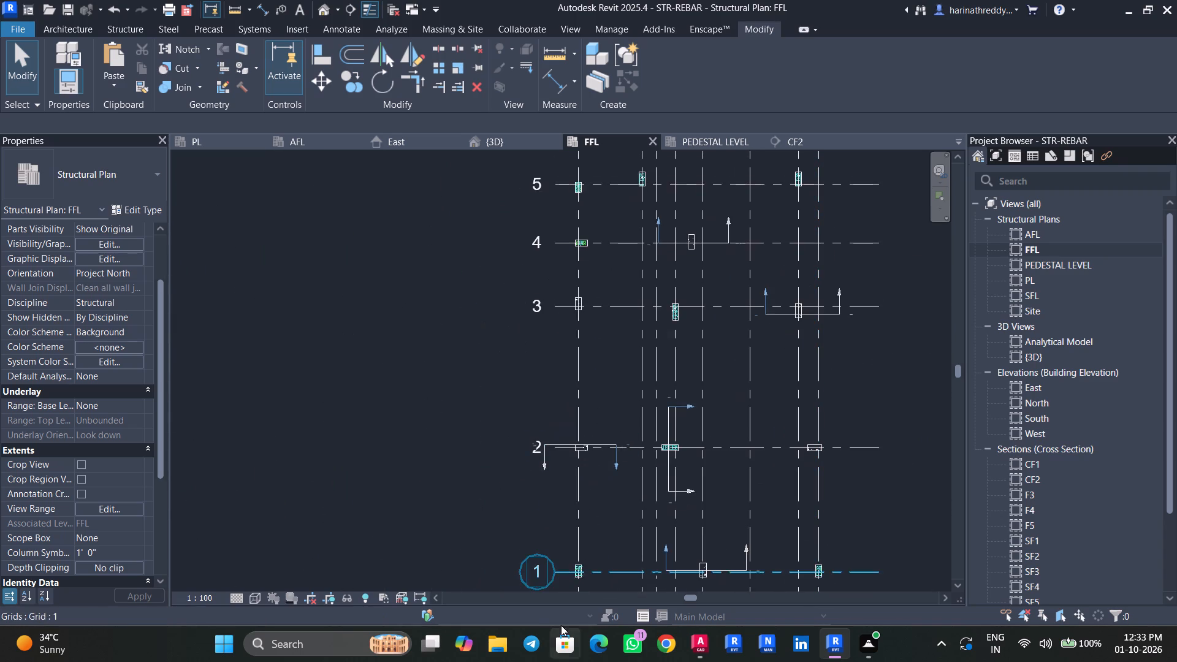
pyautogui.scroll(8, 612, 575)
pyautogui.scroll(-1, 530, 561)
pyautogui.scroll(1, 529, 560)
pyautogui.scroll(-1, 529, 560)
pyautogui.scroll(3, 529, 560)
pyautogui.click(544, 540)
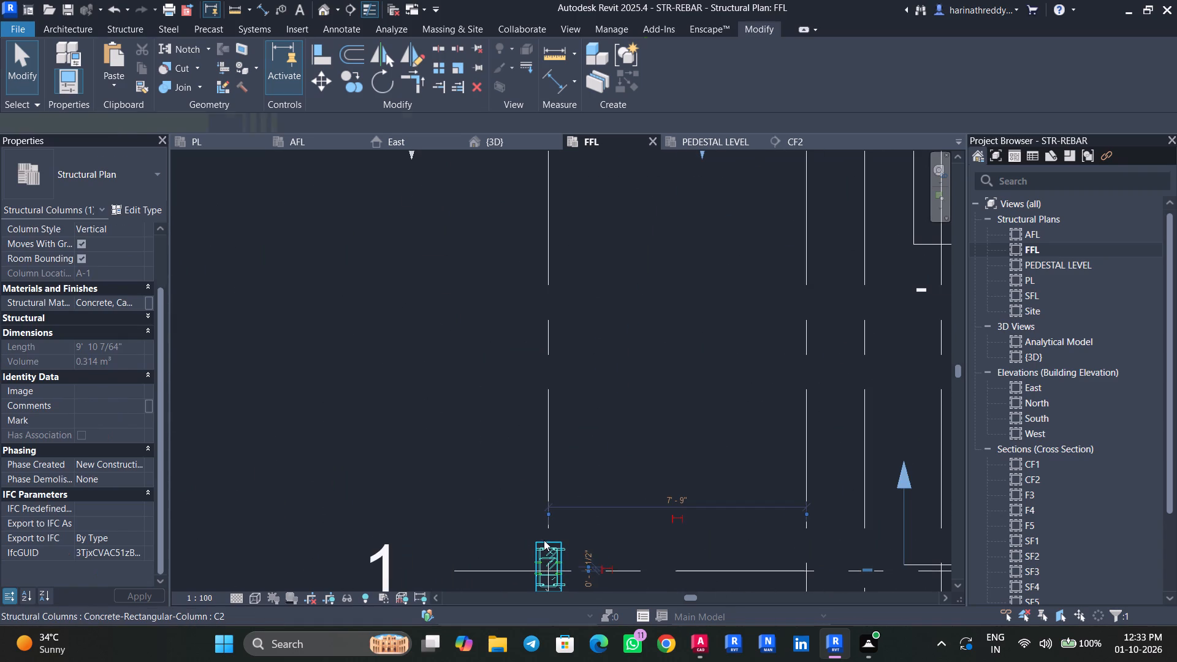
pyautogui.scroll(-1, 639, 505)
pyautogui.moveTo(638, 502); pyautogui.dragTo(343, 400, button='middle')
pyautogui.press('Escape')
pyautogui.press('Escape')
pyautogui.click(717, 479)
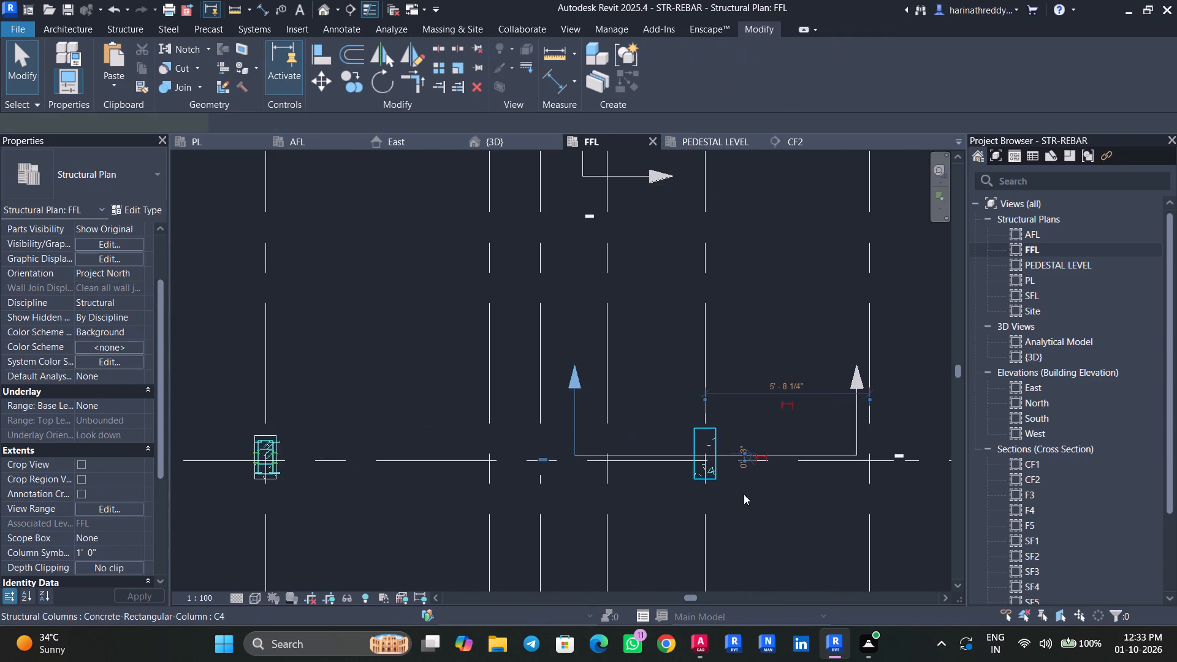
pyautogui.moveTo(752, 495); pyautogui.dragTo(588, 535, button='middle')
pyautogui.press('Escape')
pyautogui.moveTo(789, 532); pyautogui.dragTo(538, 563, button='middle')
pyautogui.click(702, 548)
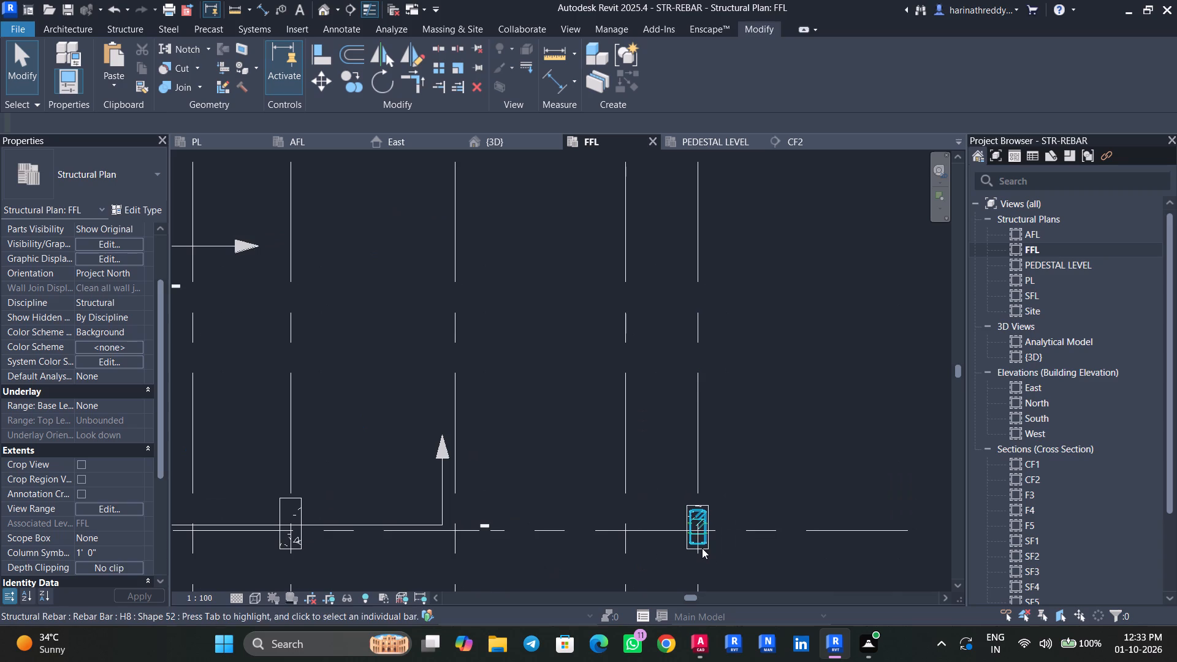
pyautogui.scroll(11, 741, 543)
pyautogui.press('Escape')
pyautogui.press('Escape')
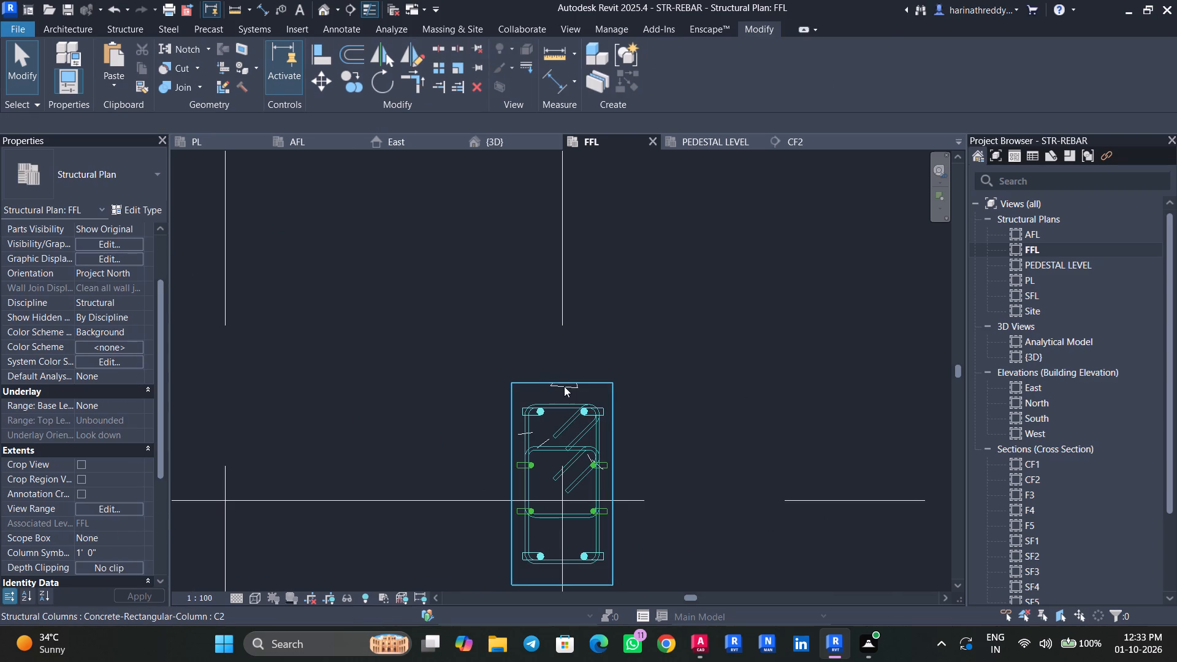
pyautogui.click(563, 384)
pyautogui.scroll(-9, 565, 391)
pyautogui.moveTo(589, 315); pyautogui.dragTo(825, 578, button='middle')
pyautogui.moveTo(581, 340); pyautogui.dragTo(676, 469, button='middle')
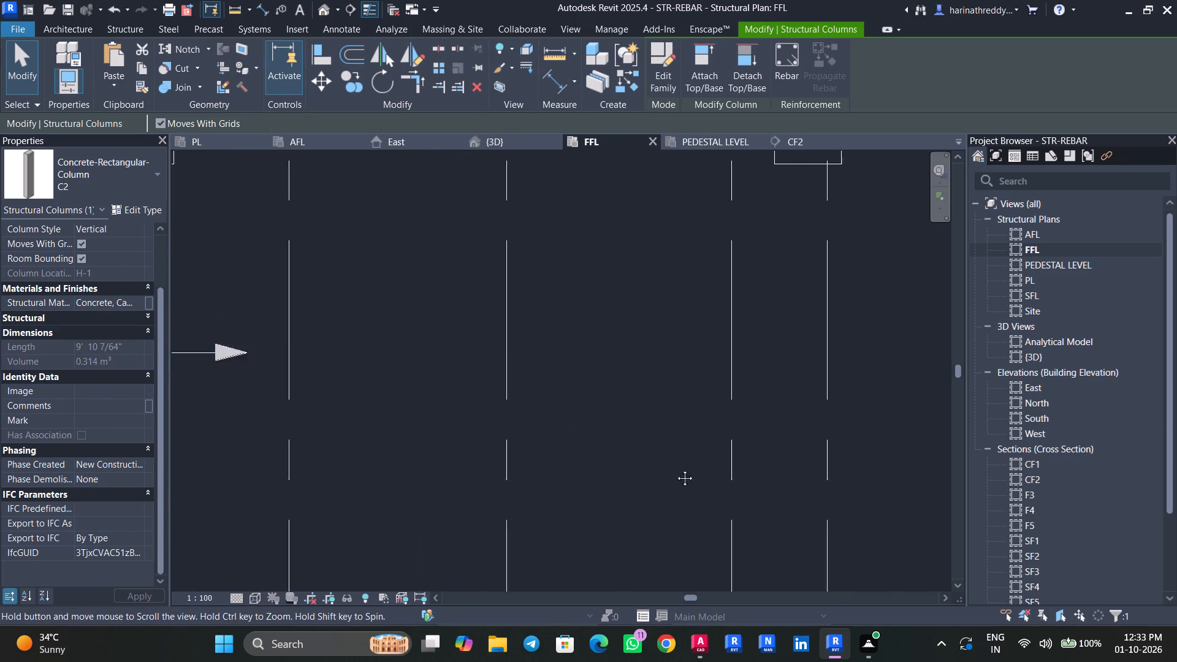
pyautogui.moveTo(676, 469); pyautogui.dragTo(697, 478, button='middle')
pyautogui.scroll(-7, 696, 465)
pyautogui.press('Escape')
pyautogui.click(375, 385)
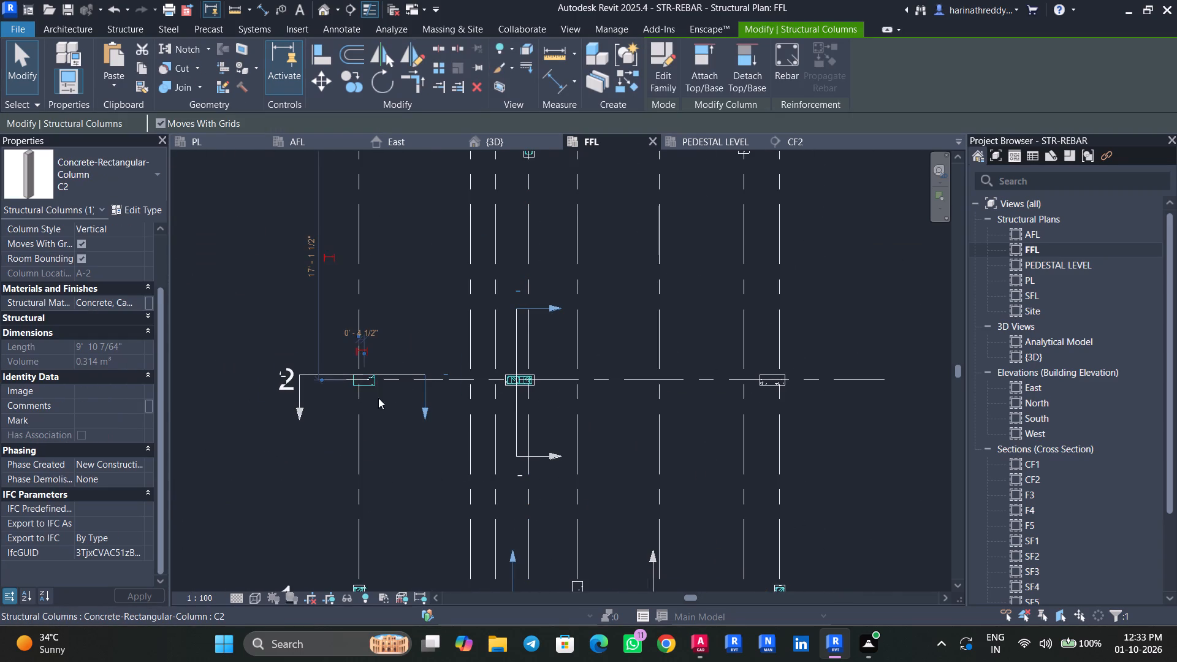
pyautogui.scroll(-4, 387, 420)
pyautogui.press('Escape')
pyautogui.scroll(13, 377, 521)
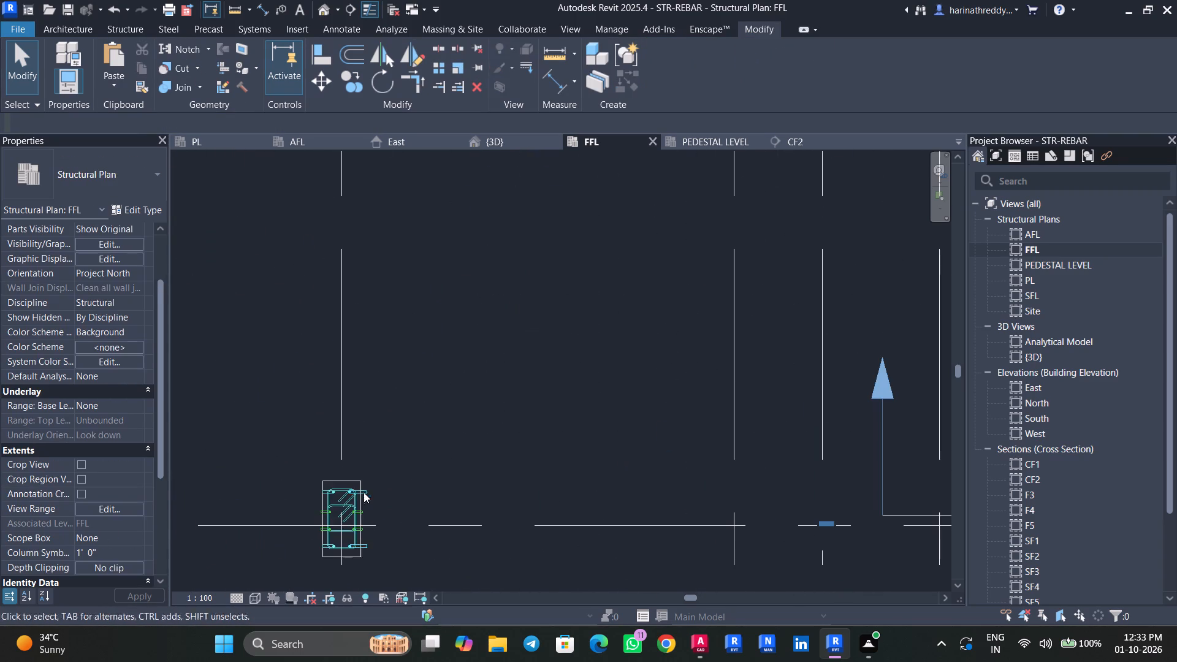
# Propagate the rebar of the A-1 column to the unreinforced A-2 column, aligned by host.
pyautogui.click(360, 482)
pyautogui.press('Escape')
pyautogui.press('Escape')
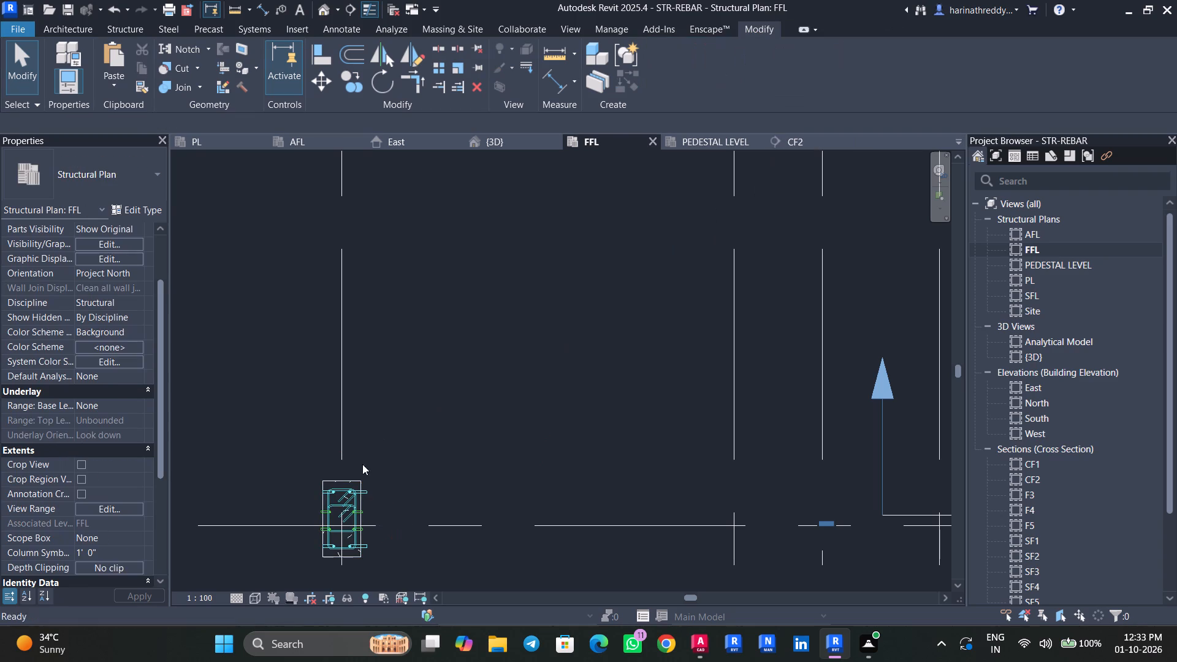
pyautogui.click(353, 477)
pyautogui.press('Escape')
pyautogui.press('Escape')
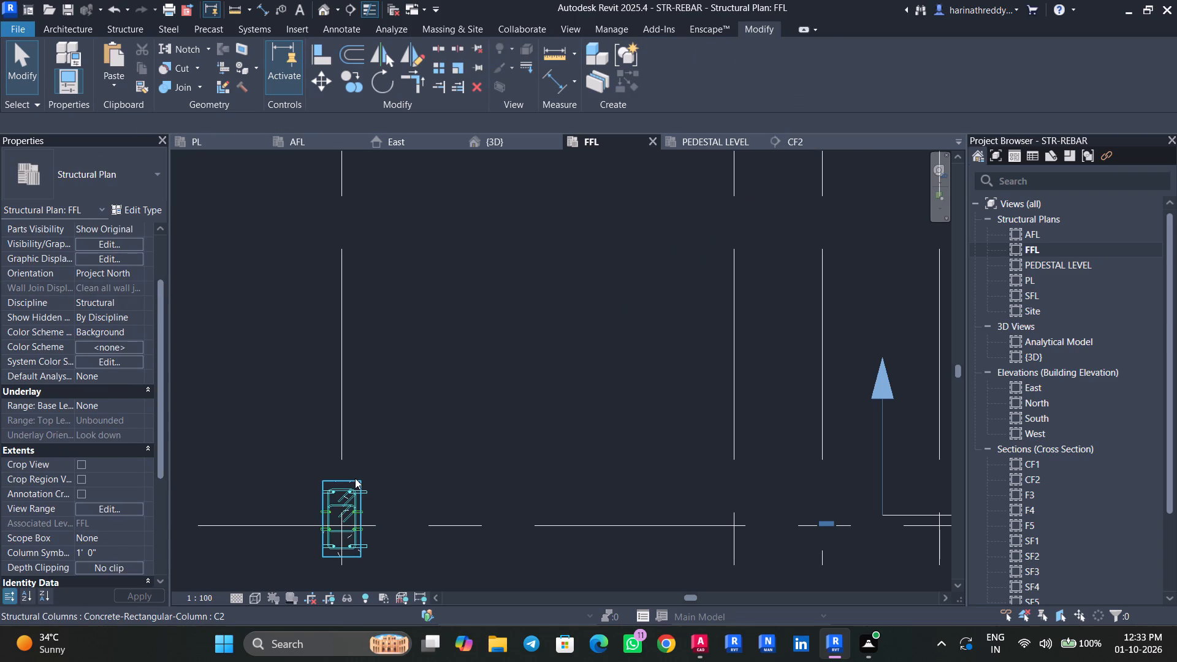
pyautogui.press('Tab')
pyautogui.click(355, 478)
pyautogui.click(815, 93)
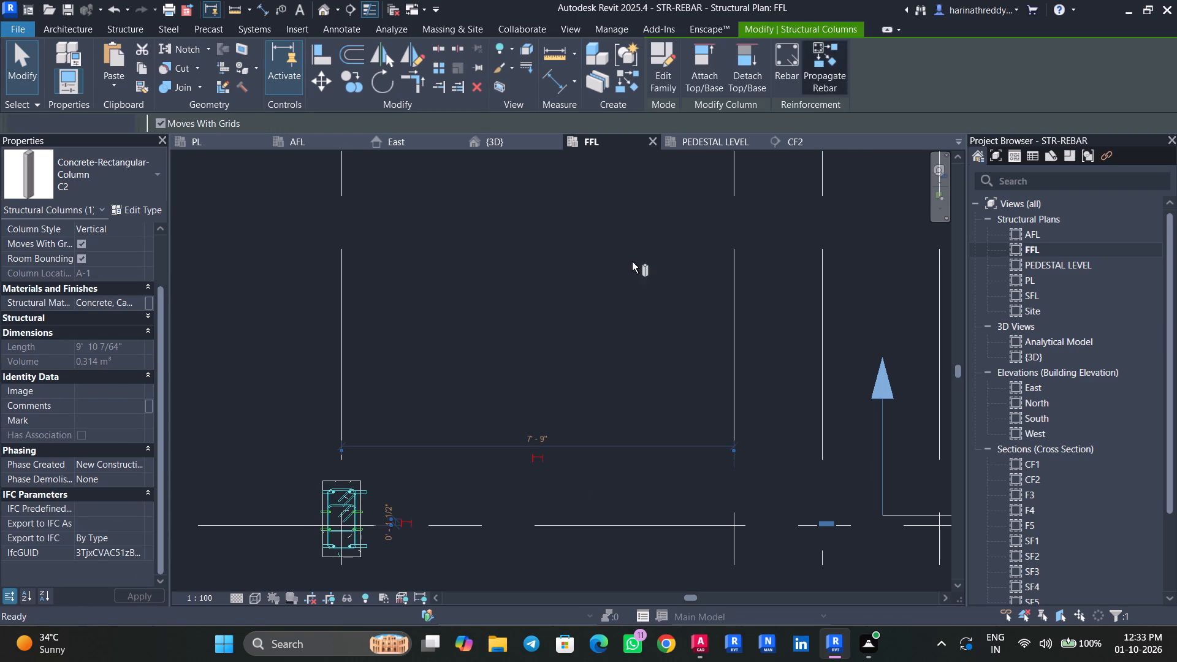
pyautogui.moveTo(557, 293); pyautogui.dragTo(636, 637, button='middle')
pyautogui.scroll(1, 636, 637)
pyautogui.moveTo(462, 302); pyautogui.dragTo(549, 661, button='middle')
pyautogui.click(561, 470)
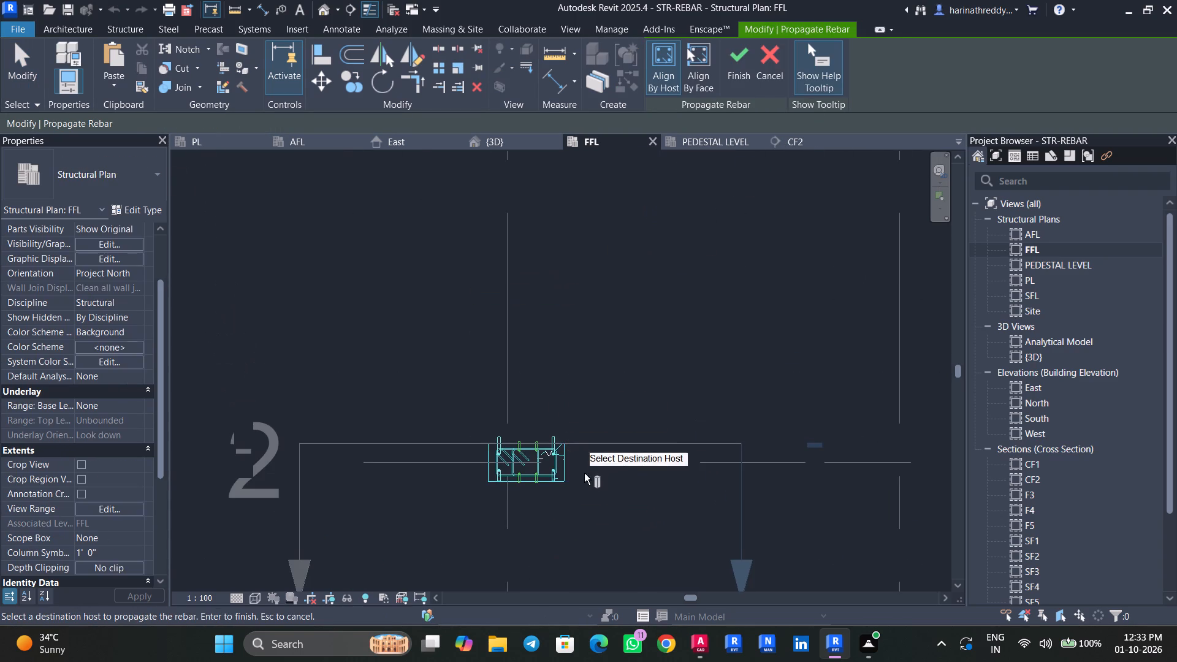
pyautogui.scroll(-4, 600, 465)
pyautogui.moveTo(611, 372); pyautogui.dragTo(619, 617, button='middle')
pyautogui.scroll(-4, 622, 501)
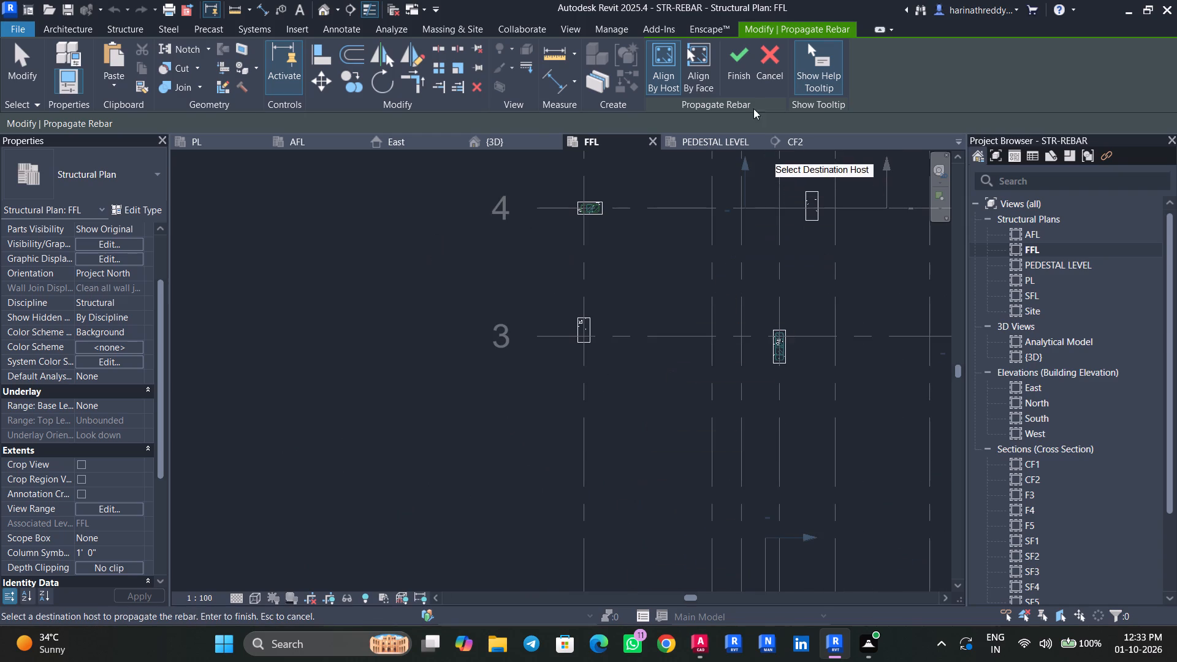
pyautogui.click(741, 74)
# Shorten the bends of the H16 bar pair on the A-2 column's north side until they stay inside the concrete.
pyautogui.moveTo(625, 463); pyautogui.dragTo(657, 273, button='middle')
pyautogui.press('Escape')
pyautogui.press('Escape')
pyautogui.scroll(9, 633, 418)
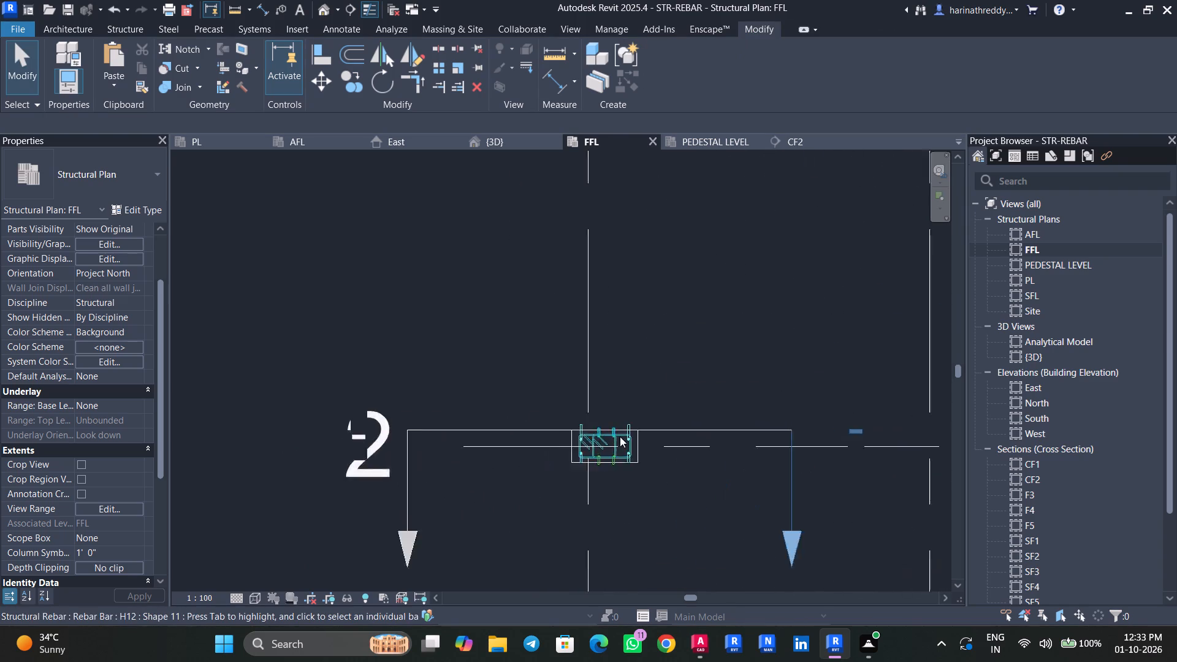
pyautogui.scroll(6, 620, 436)
pyautogui.click(646, 422)
pyautogui.scroll(4, 646, 422)
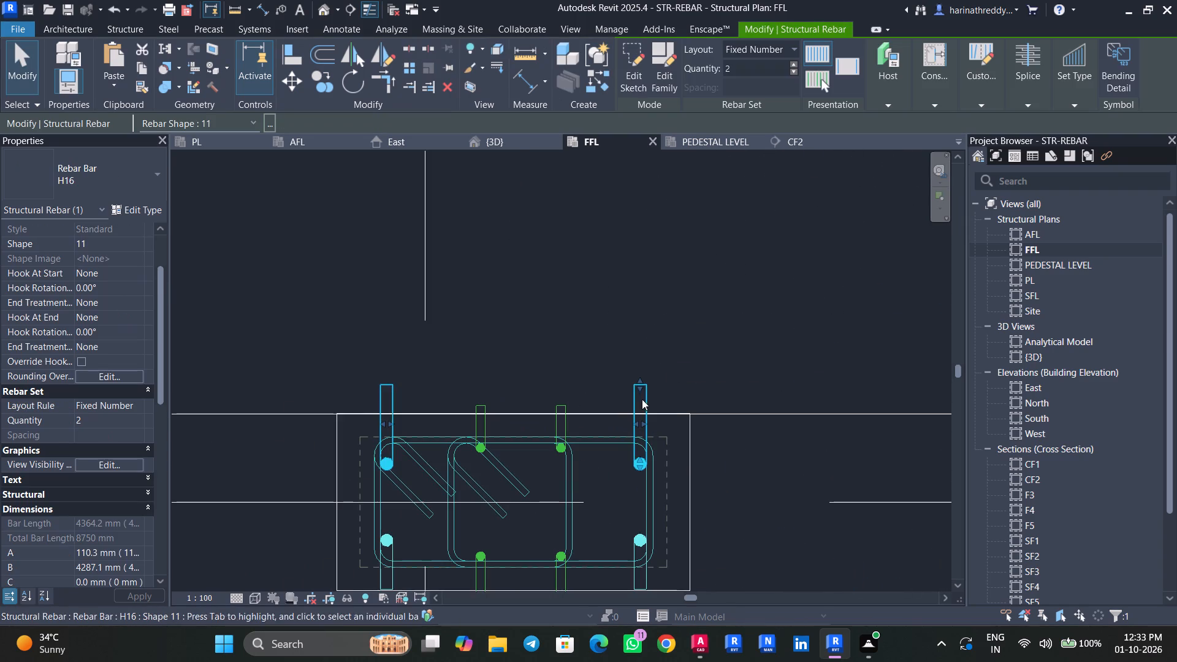
pyautogui.moveTo(641, 388); pyautogui.dragTo(647, 424)
pyautogui.press('Escape')
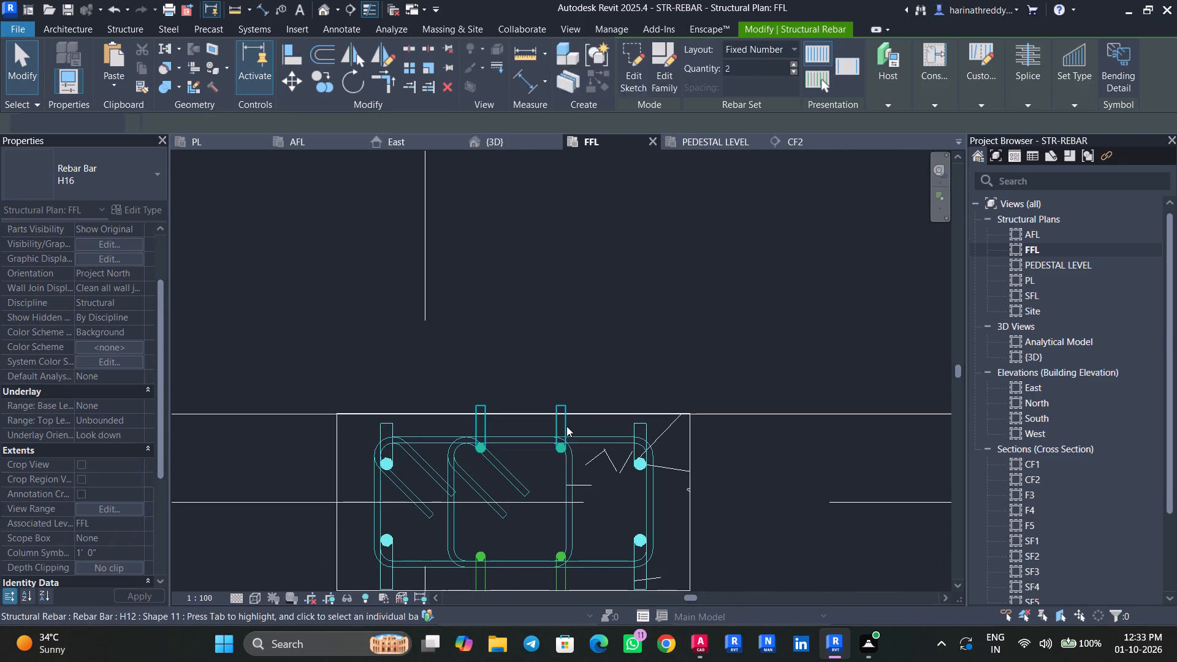
# Shorten the bends of the H12 bar pair on the A-2 column's north side to about 41 mm, inside the concrete.
pyautogui.click(566, 426)
pyautogui.moveTo(560, 408); pyautogui.dragTo(561, 425)
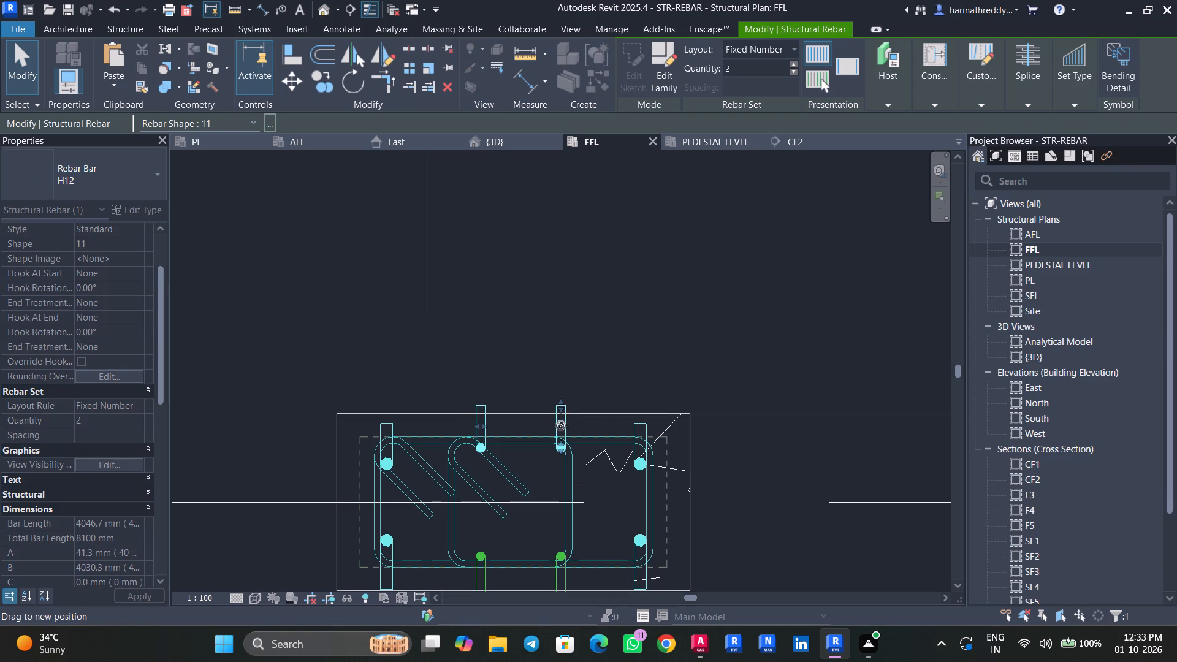
pyautogui.moveTo(561, 425); pyautogui.dragTo(562, 424)
pyautogui.press('Escape')
pyautogui.press('Escape')
pyautogui.moveTo(608, 468); pyautogui.dragTo(620, 391, button='middle')
pyautogui.press('Escape')
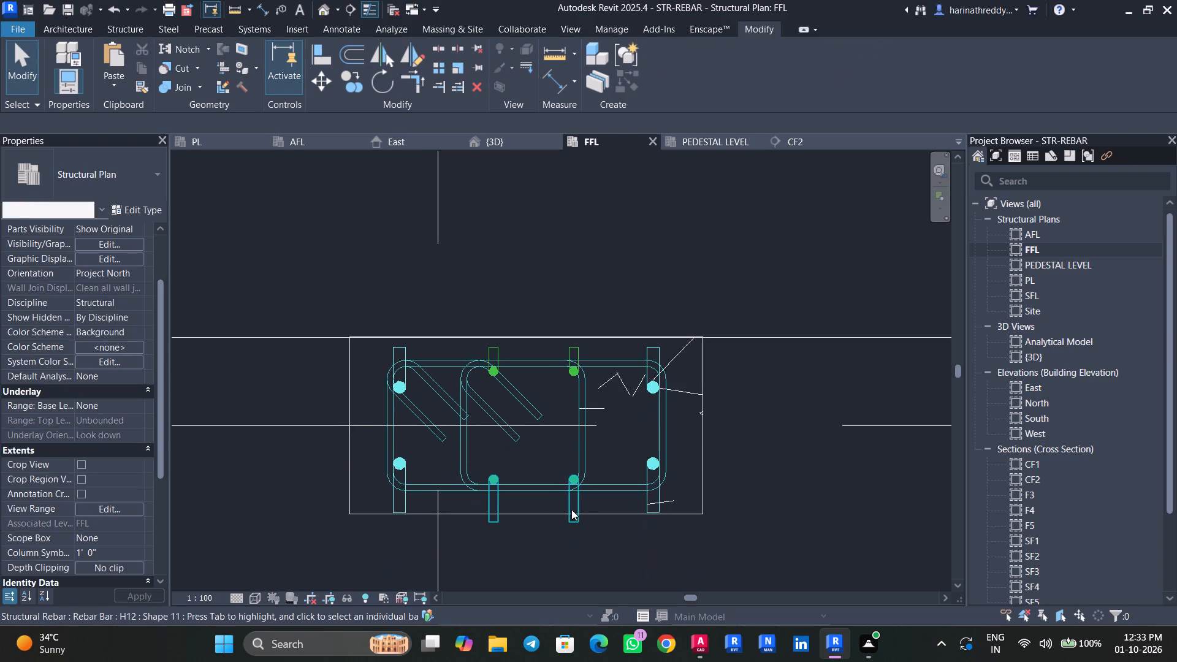
# Shorten the bends of the H12 bar pair on the A-2 column's south side to about 37.5 mm, inside the concrete.
pyautogui.click(577, 506)
pyautogui.scroll(6, 561, 525)
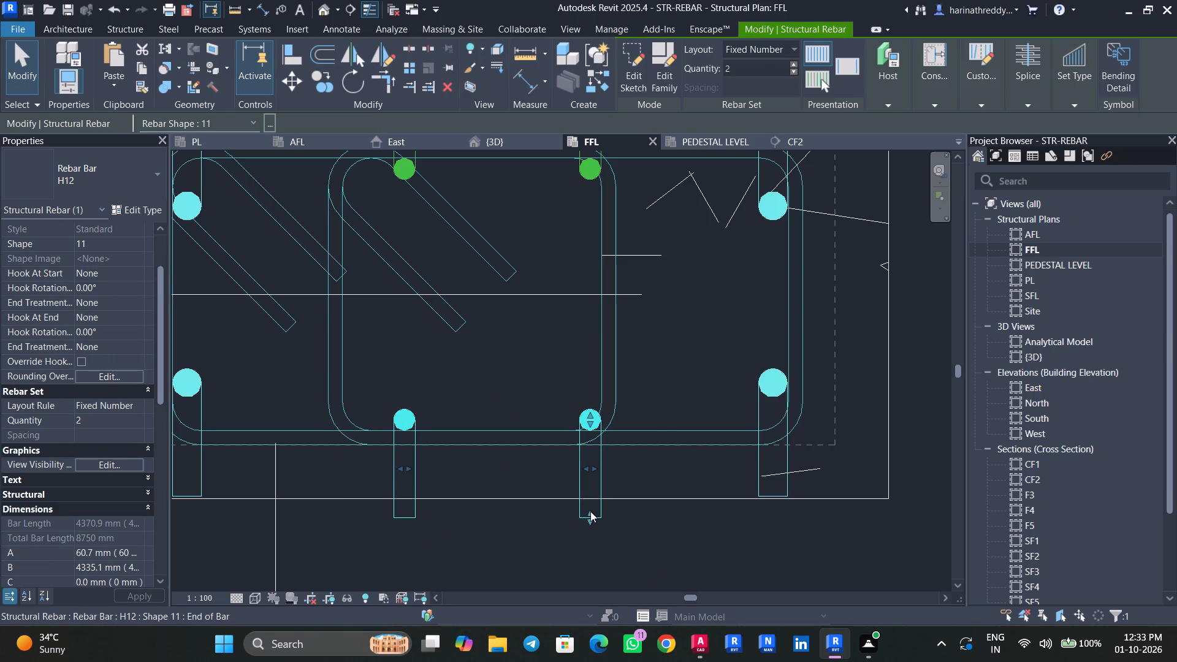
pyautogui.moveTo(590, 511); pyautogui.dragTo(594, 476)
pyautogui.press('Escape')
pyautogui.press('Escape')
# Shorten the south H16 bar pair's bends to about 55 mm and shift the pair outward towards the stirrup.
pyautogui.click(760, 470)
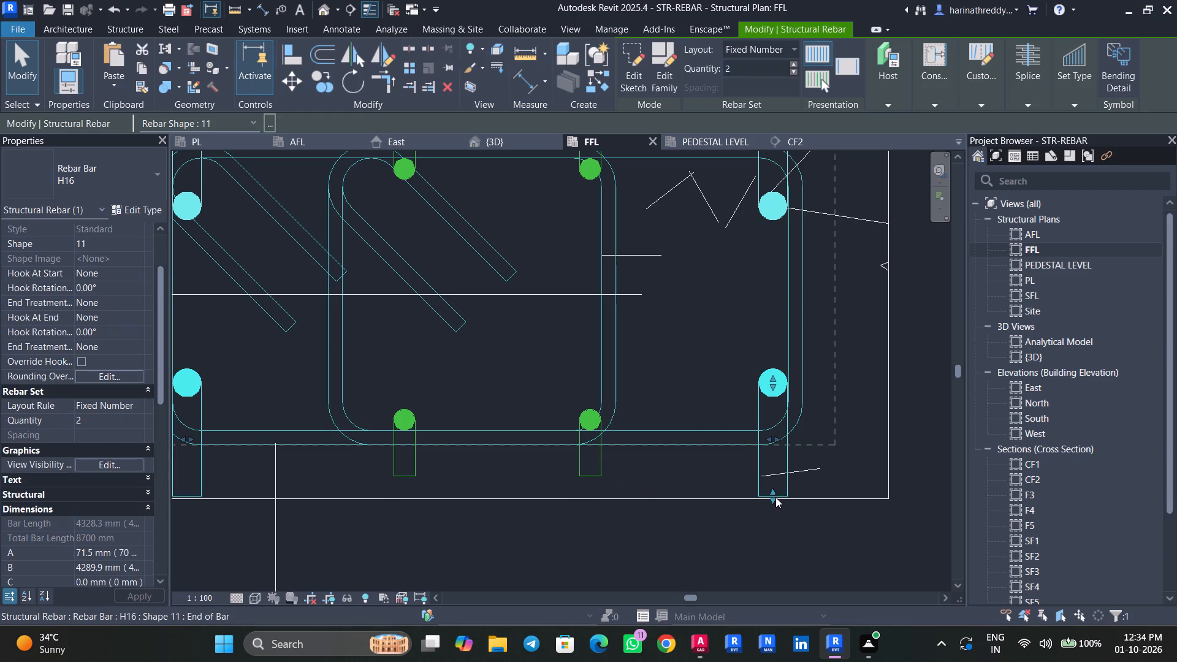
pyautogui.moveTo(774, 491); pyautogui.dragTo(774, 460)
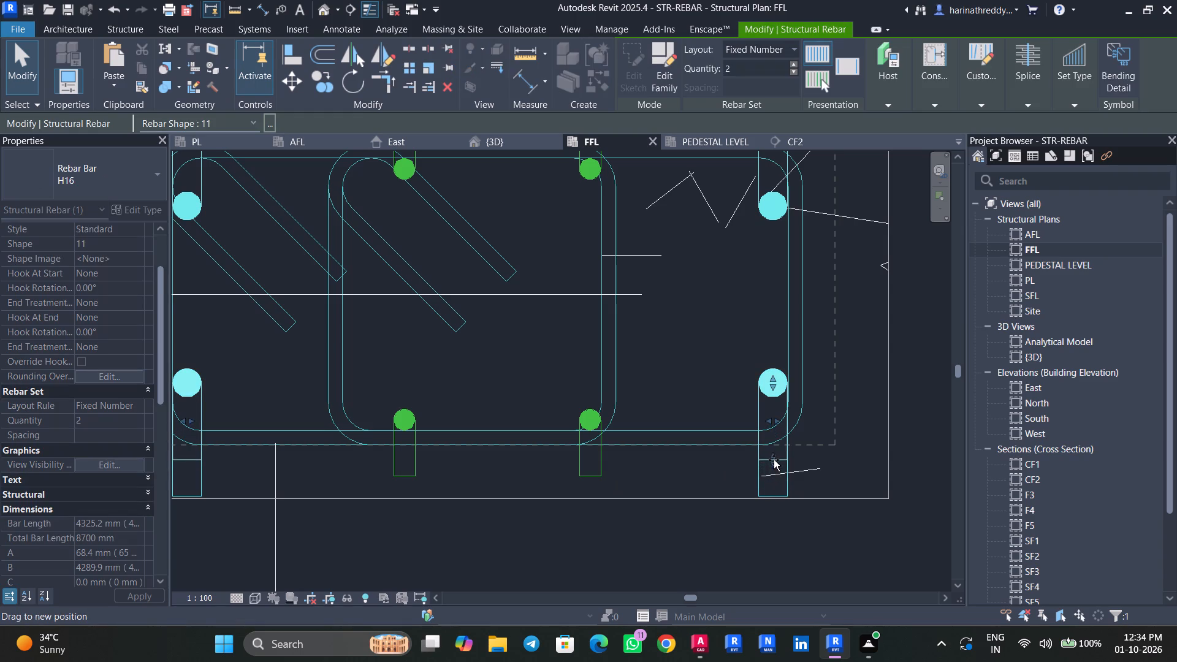
pyautogui.moveTo(774, 460); pyautogui.dragTo(779, 453)
pyautogui.moveTo(779, 453); pyautogui.dragTo(778, 453)
pyautogui.moveTo(776, 392); pyautogui.dragTo(772, 413)
pyautogui.scroll(-5, 628, 465)
pyautogui.press('Escape')
pyautogui.press('Escape')
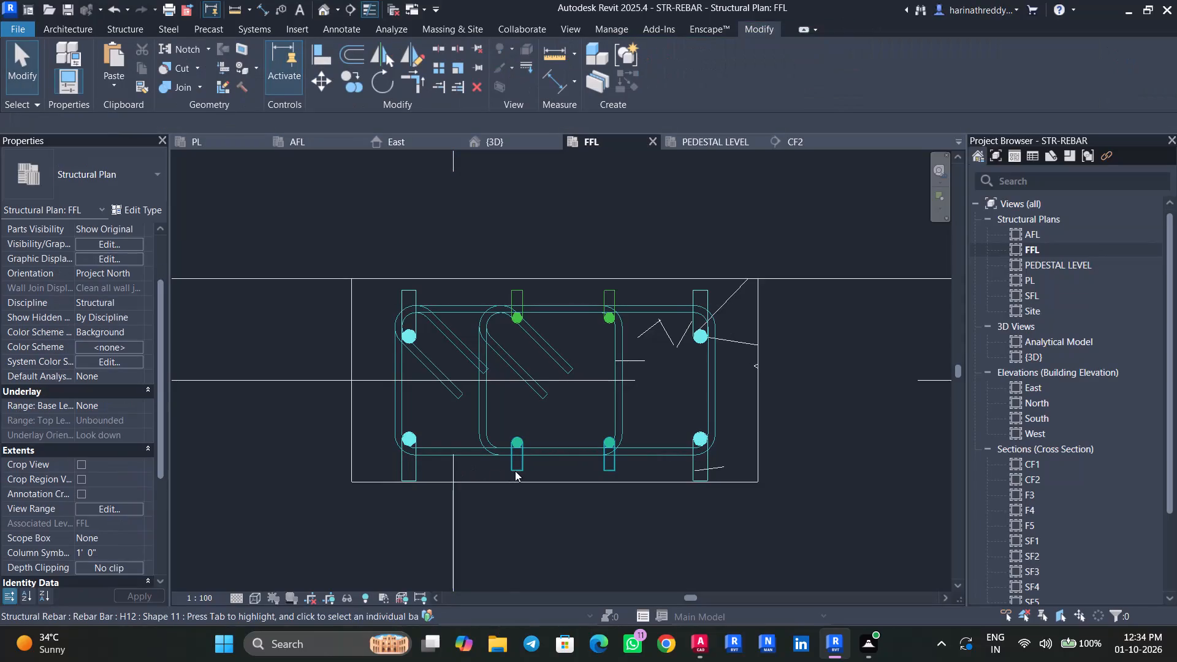
# Save the model.
pyautogui.hotkey('ctrl', 's')
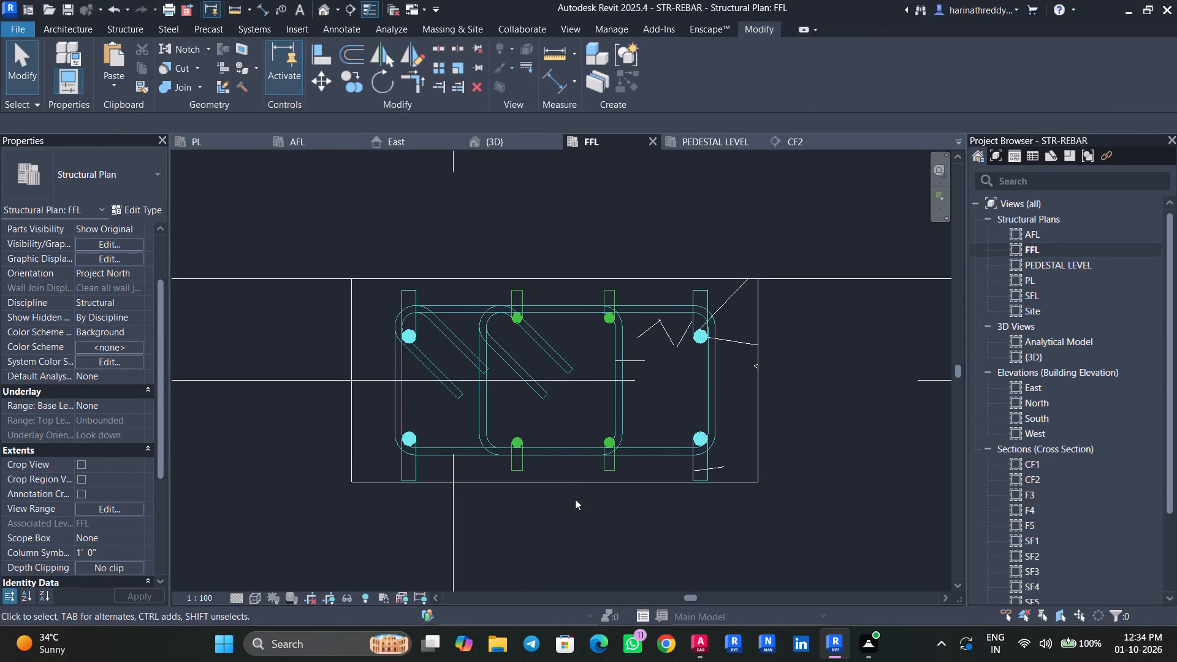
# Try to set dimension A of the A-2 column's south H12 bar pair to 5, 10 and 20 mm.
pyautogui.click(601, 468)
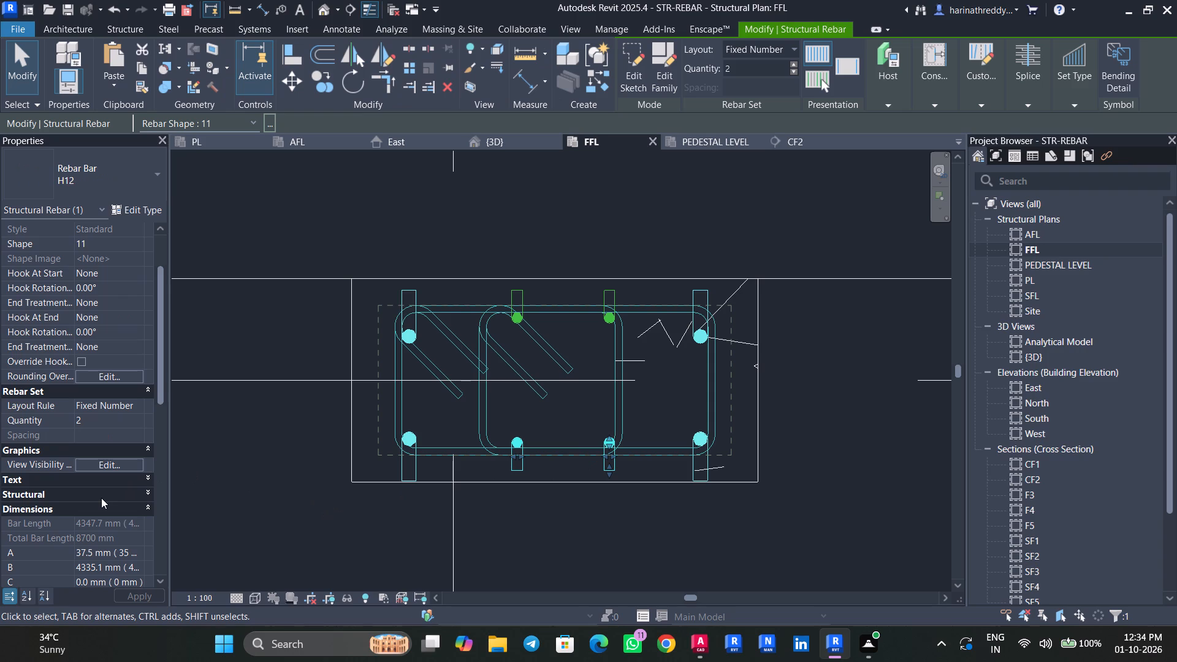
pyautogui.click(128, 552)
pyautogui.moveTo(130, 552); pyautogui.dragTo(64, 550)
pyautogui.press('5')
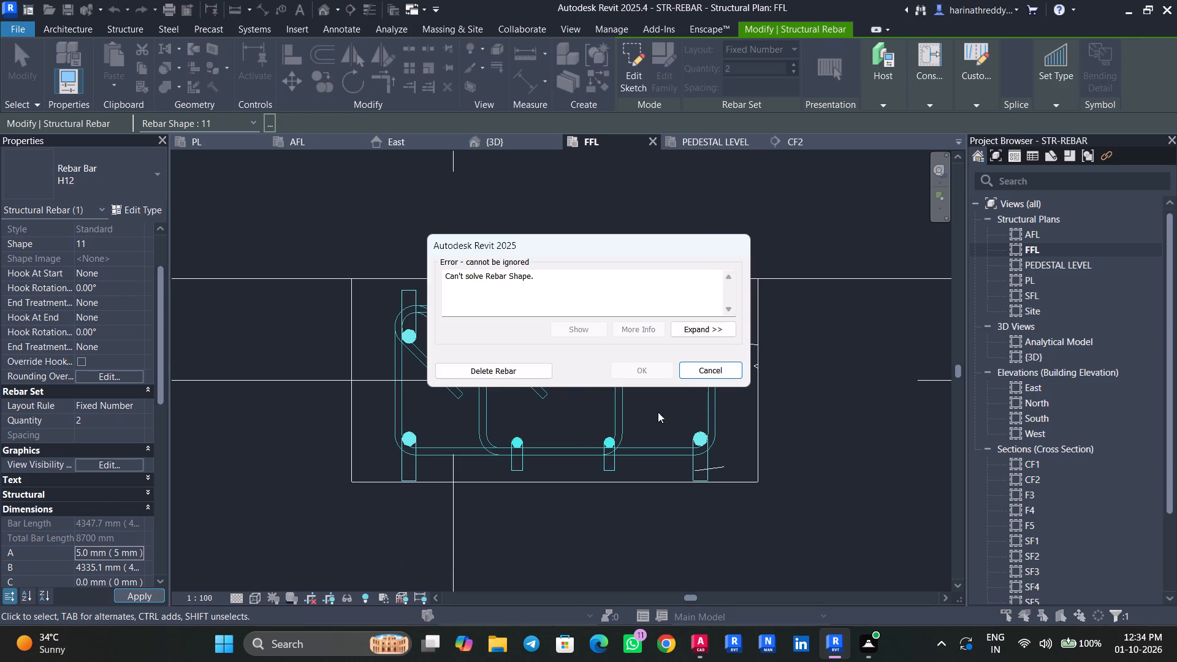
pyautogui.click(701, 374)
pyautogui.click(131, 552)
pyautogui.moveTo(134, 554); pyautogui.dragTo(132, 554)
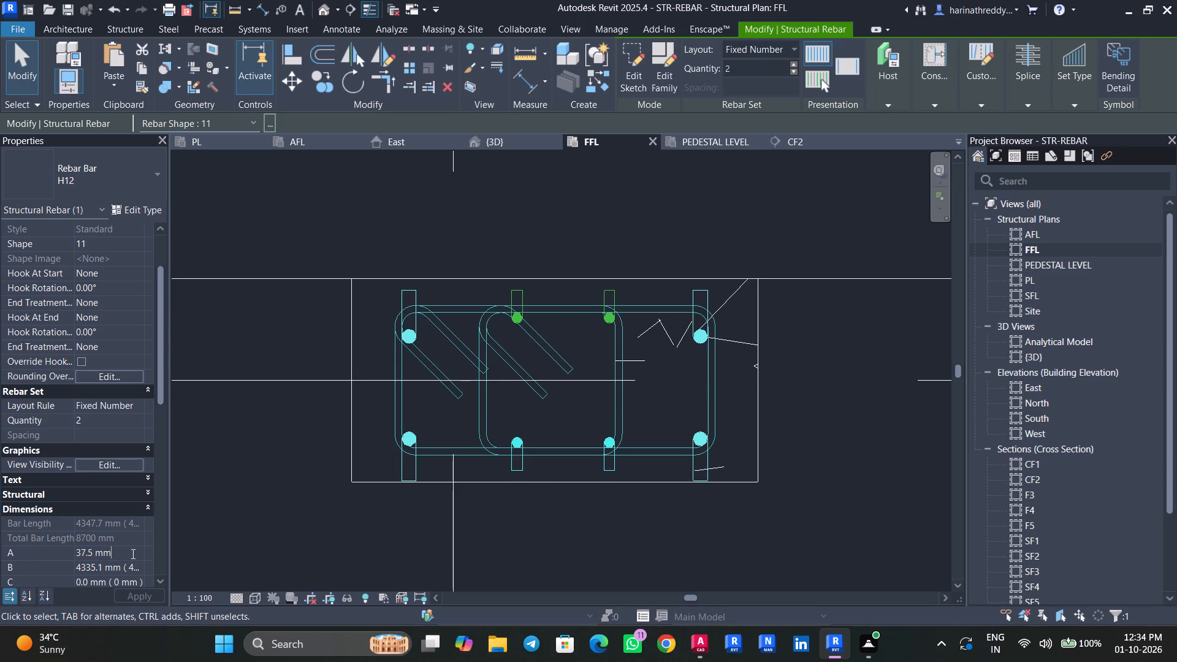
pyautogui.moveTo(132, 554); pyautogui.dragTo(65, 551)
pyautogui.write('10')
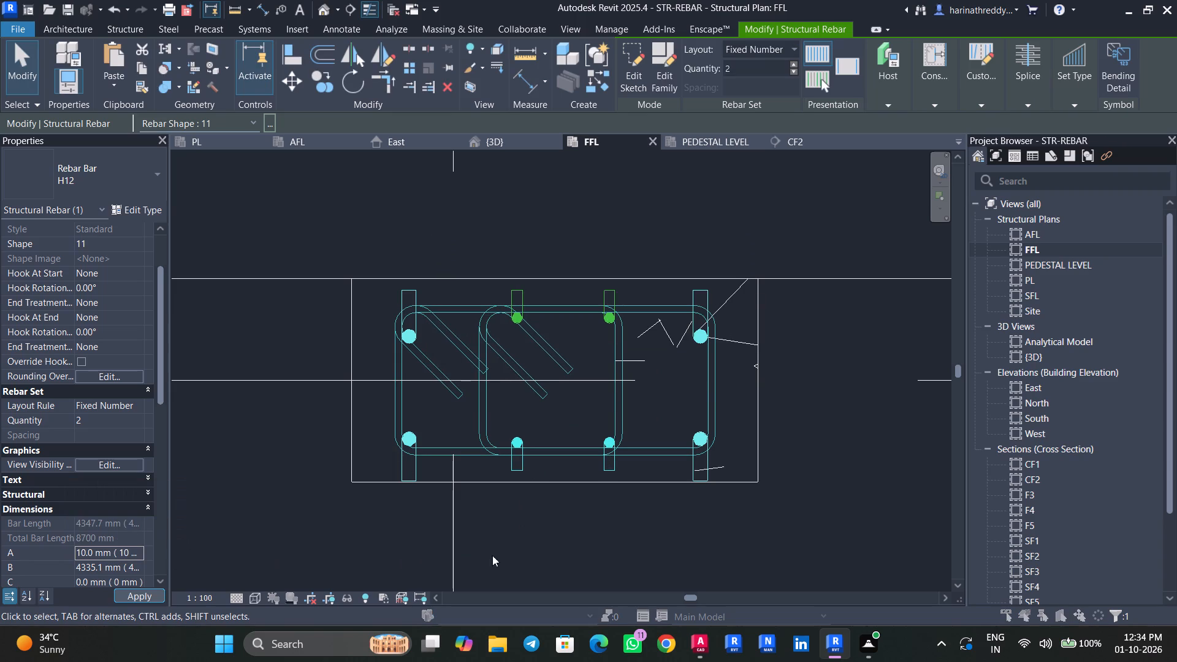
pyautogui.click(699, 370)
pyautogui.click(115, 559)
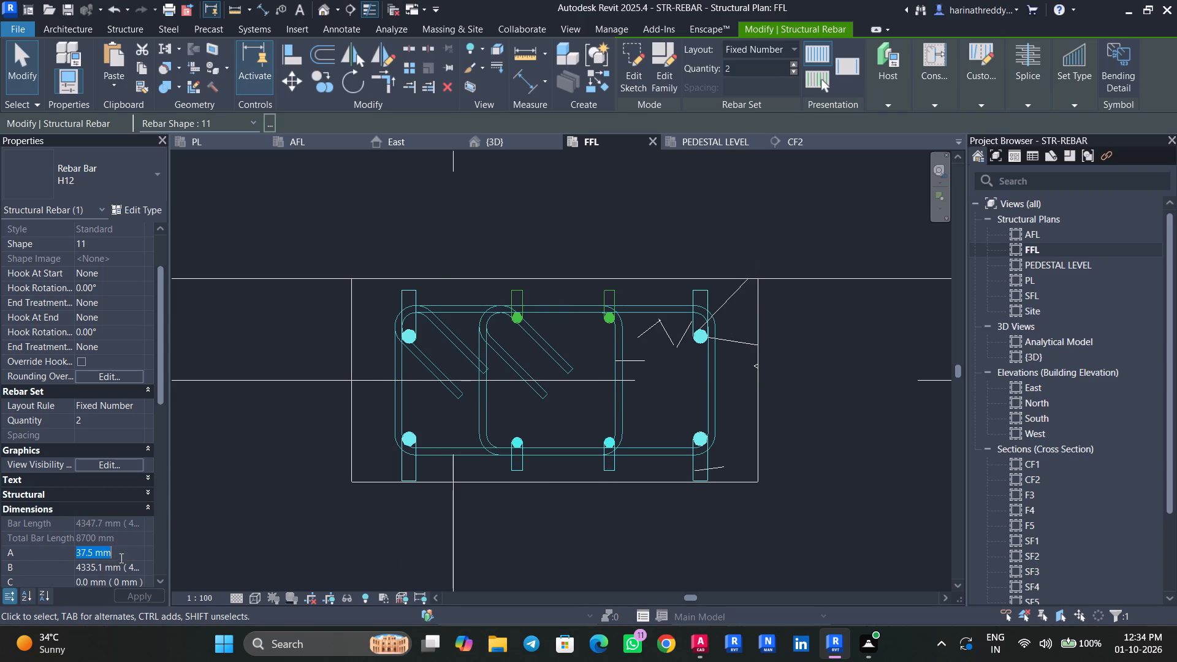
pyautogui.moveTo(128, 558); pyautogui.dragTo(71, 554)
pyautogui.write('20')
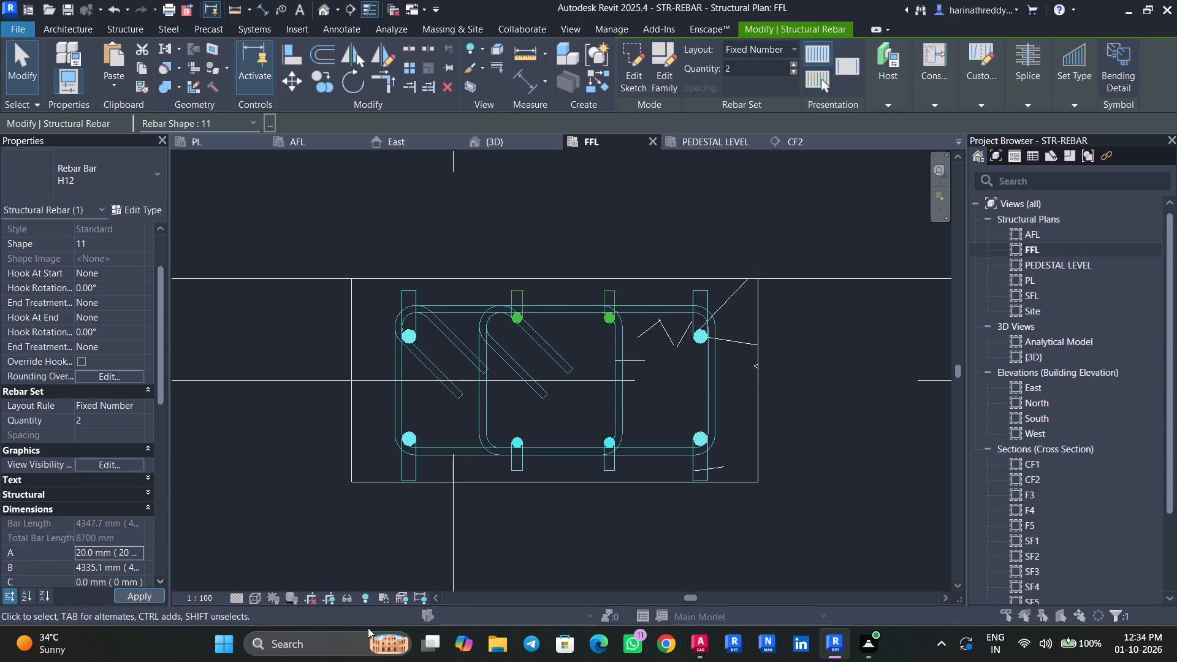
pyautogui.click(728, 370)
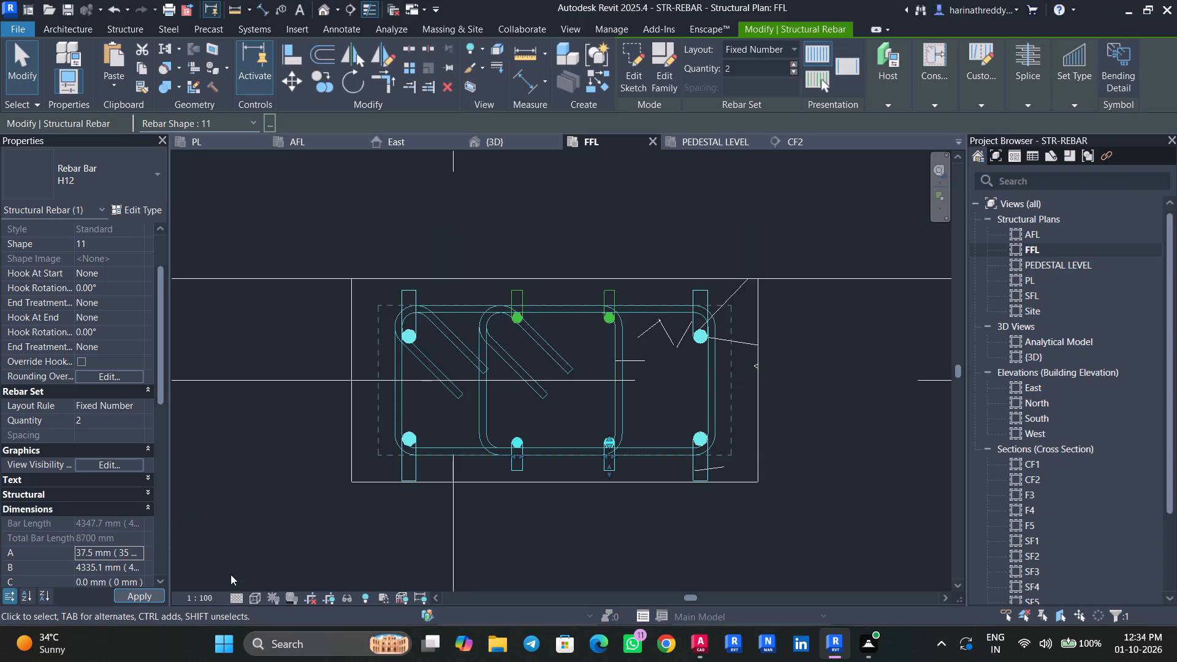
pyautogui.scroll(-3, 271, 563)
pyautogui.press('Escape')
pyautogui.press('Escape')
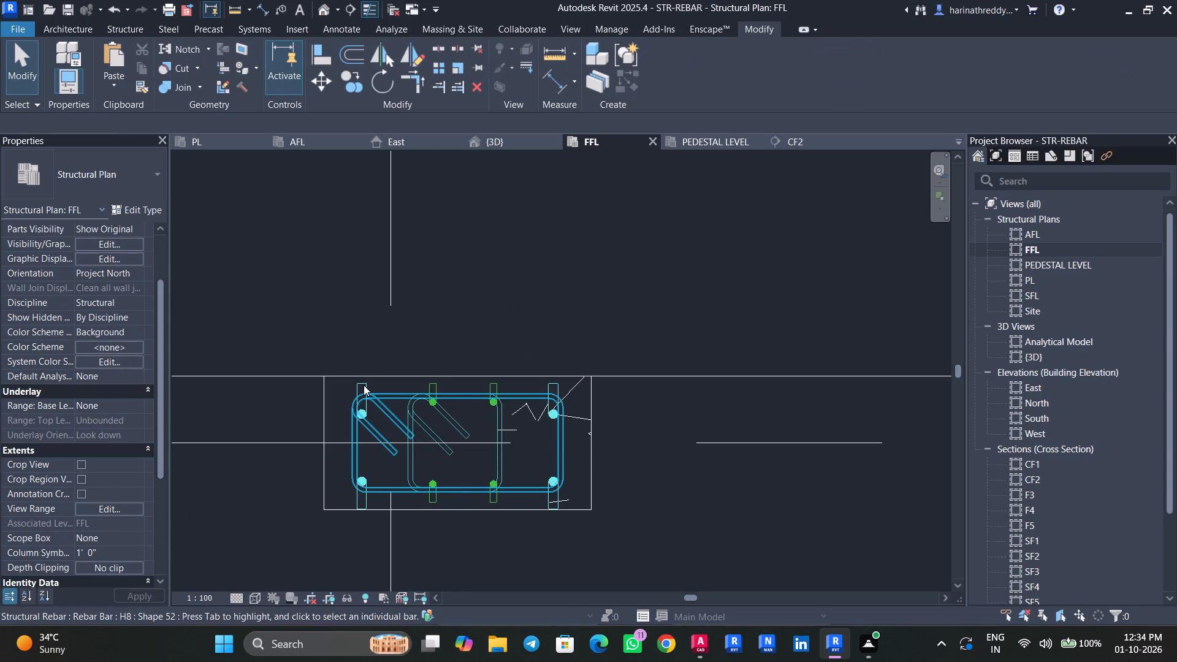
# Move the H16 bar pair on the A-2 column's north side outward, closer to the stirrup's outer edge.
pyautogui.click(364, 385)
pyautogui.scroll(2, 363, 386)
pyautogui.scroll(-1, 363, 386)
pyautogui.scroll(6, 363, 386)
pyautogui.press('Escape')
pyautogui.click(375, 382)
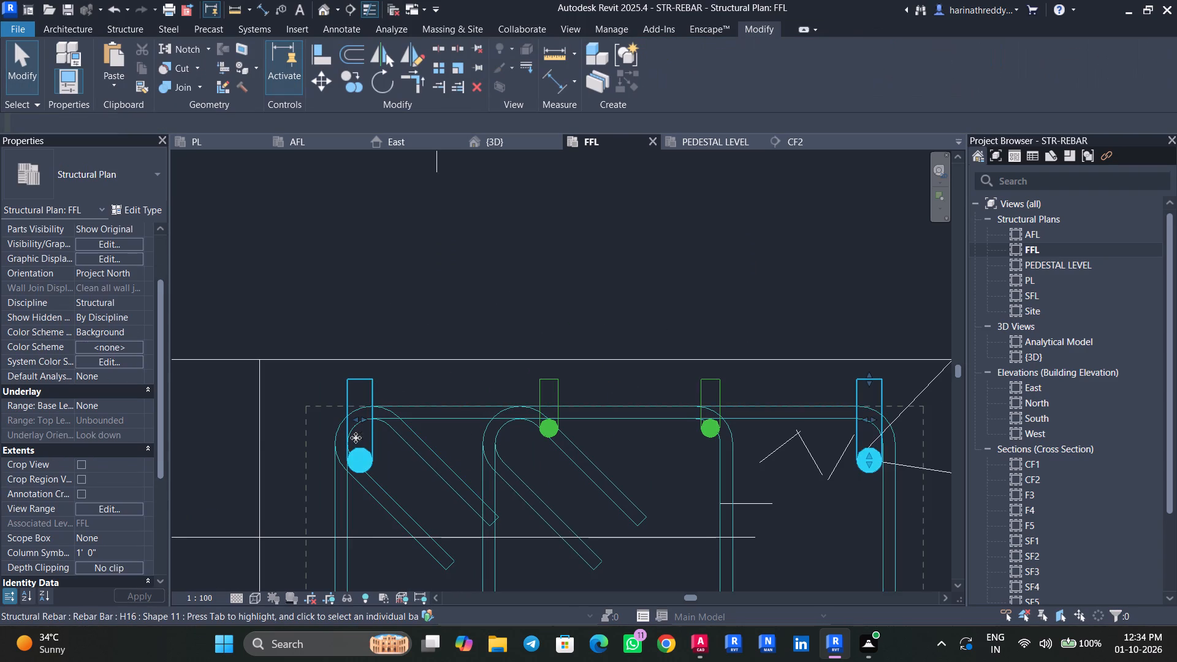
pyautogui.moveTo(868, 454); pyautogui.dragTo(867, 439)
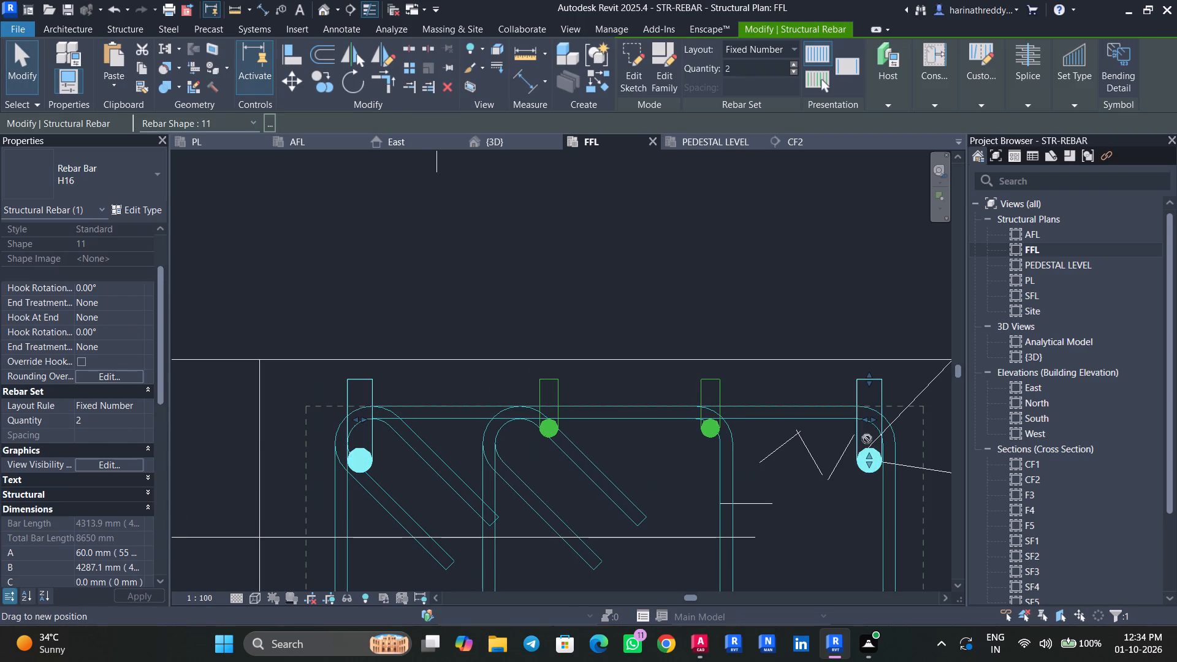
pyautogui.moveTo(867, 439); pyautogui.dragTo(867, 434)
pyautogui.moveTo(870, 456); pyautogui.dragTo(870, 437)
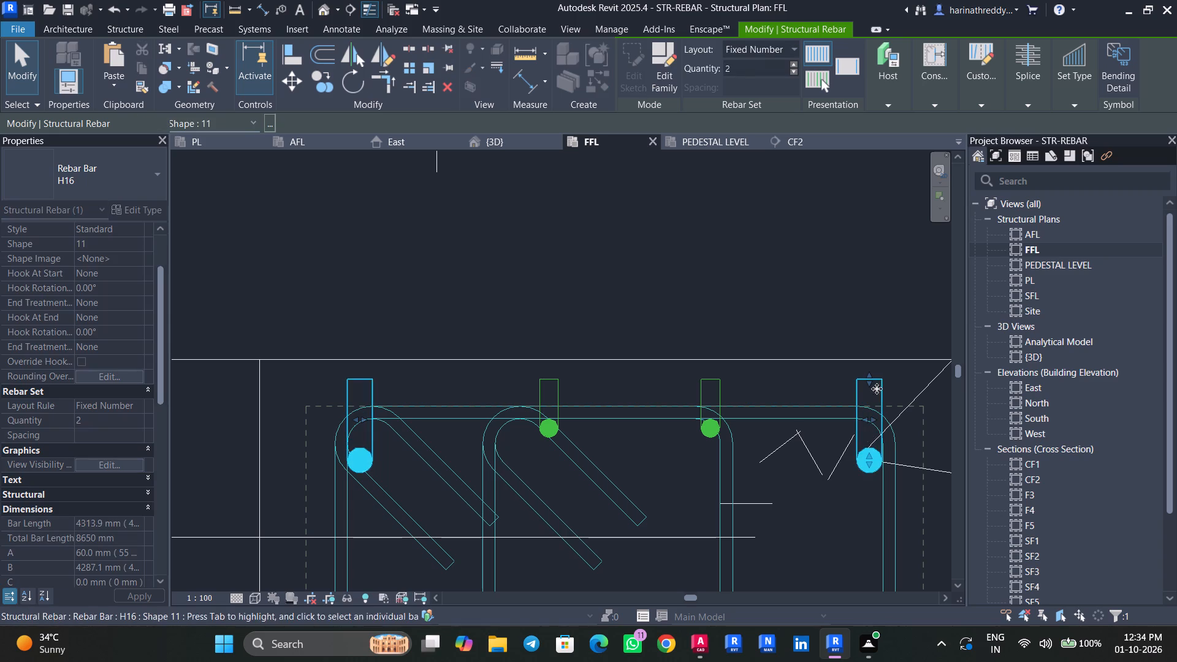
pyautogui.scroll(4, 876, 437)
pyautogui.click(874, 484)
pyautogui.moveTo(872, 484); pyautogui.dragTo(869, 444)
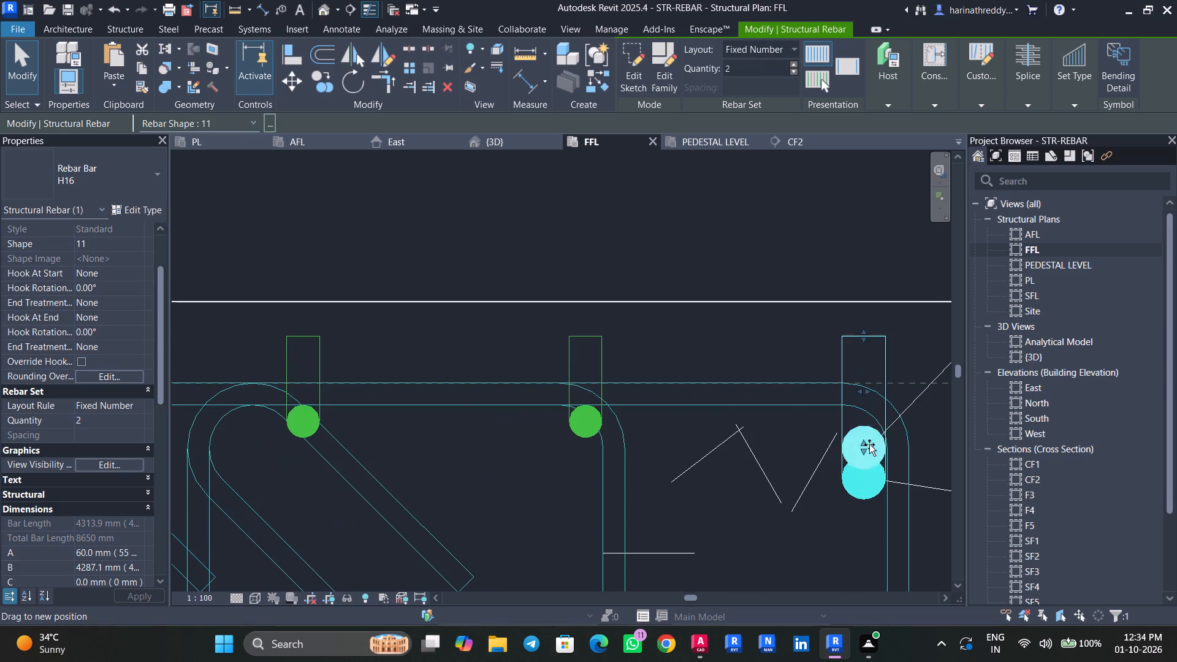
pyautogui.moveTo(869, 444); pyautogui.dragTo(870, 434)
pyautogui.press('Escape')
pyautogui.press('Escape')
pyautogui.click(843, 444)
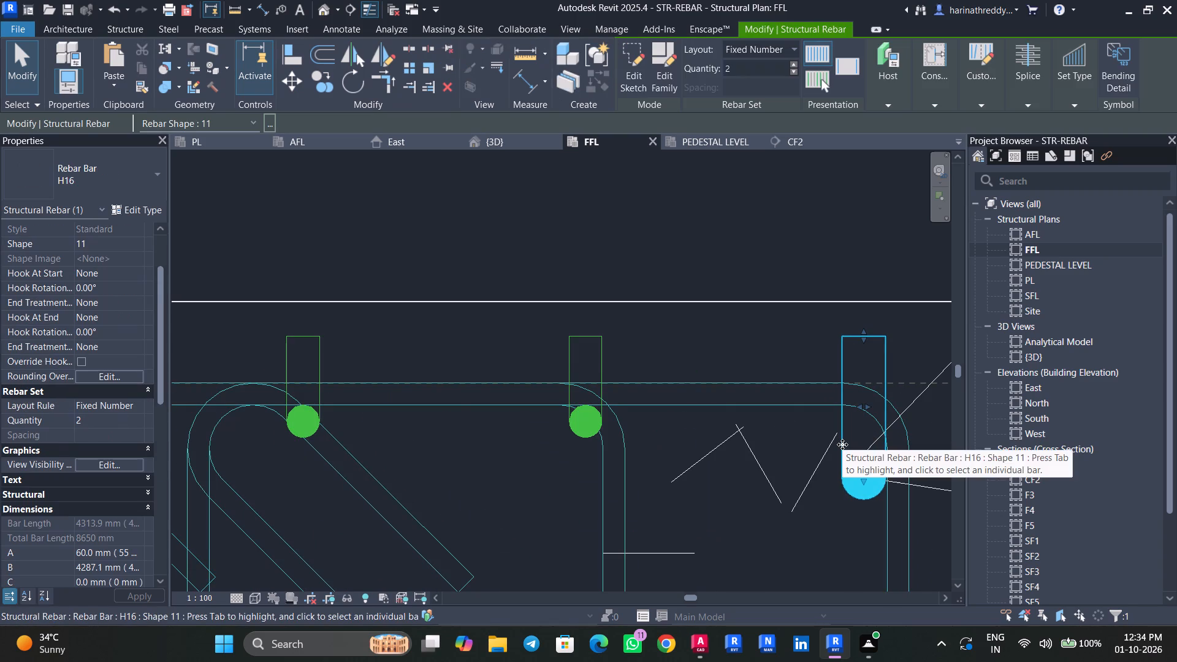
pyautogui.press('Down')
pyautogui.press('Up')
pyautogui.press('Up')
pyautogui.press('Up')
pyautogui.press('Up')
pyautogui.press('Up')
pyautogui.press('Up')
pyautogui.press('Up')
pyautogui.press('Up')
pyautogui.press('Up')
pyautogui.press('Up')
pyautogui.press('Up')
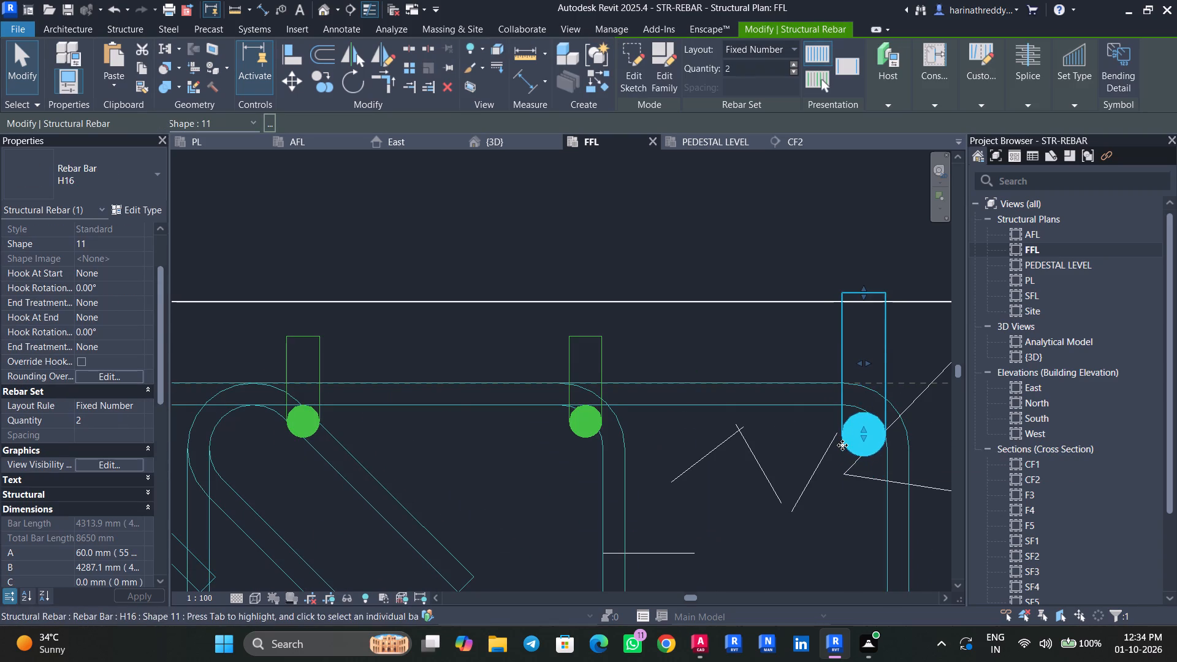
# Shorten the bends of the north H16 bar pair to about 53 mm so they stay inside the concrete.
pyautogui.scroll(-3, 830, 462)
pyautogui.scroll(1, 830, 462)
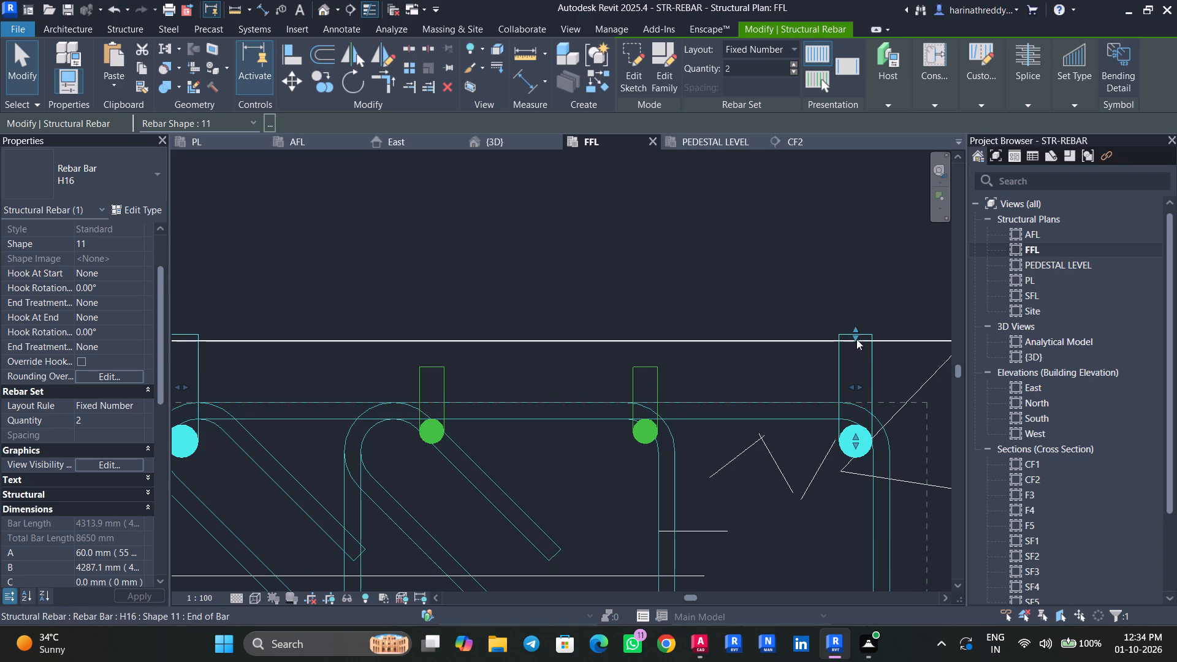
pyautogui.moveTo(856, 338); pyautogui.dragTo(856, 371)
pyautogui.moveTo(858, 339); pyautogui.dragTo(853, 365)
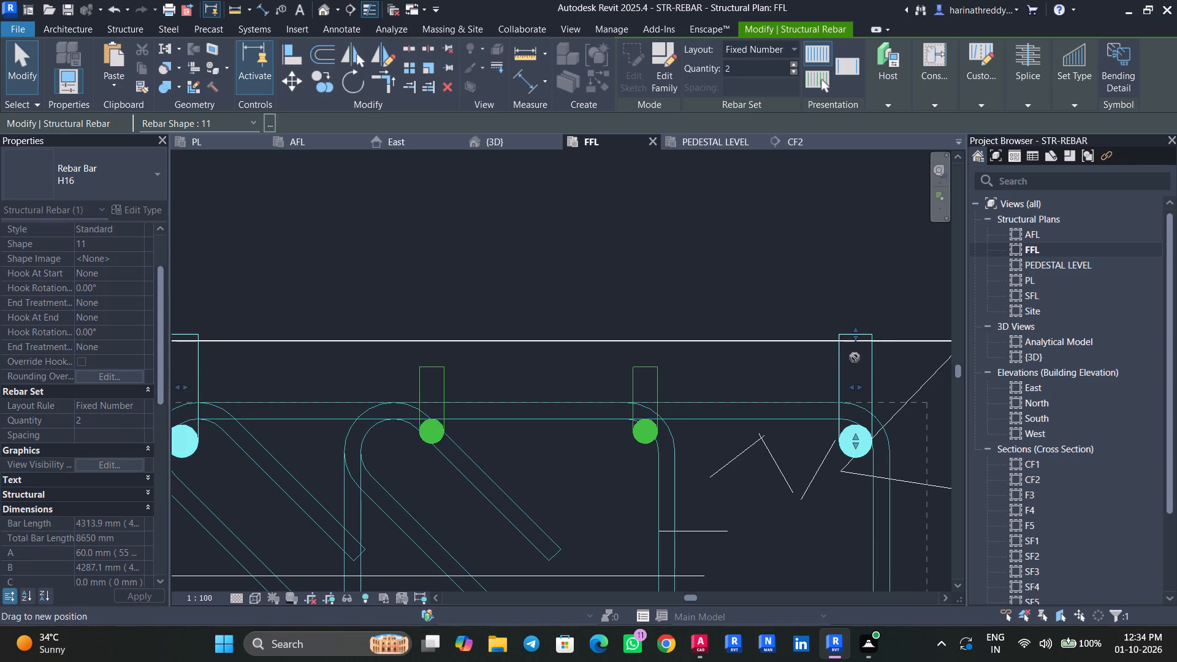
pyautogui.press('Escape')
pyautogui.press('Escape')
pyautogui.click(839, 368)
pyautogui.scroll(5, 875, 333)
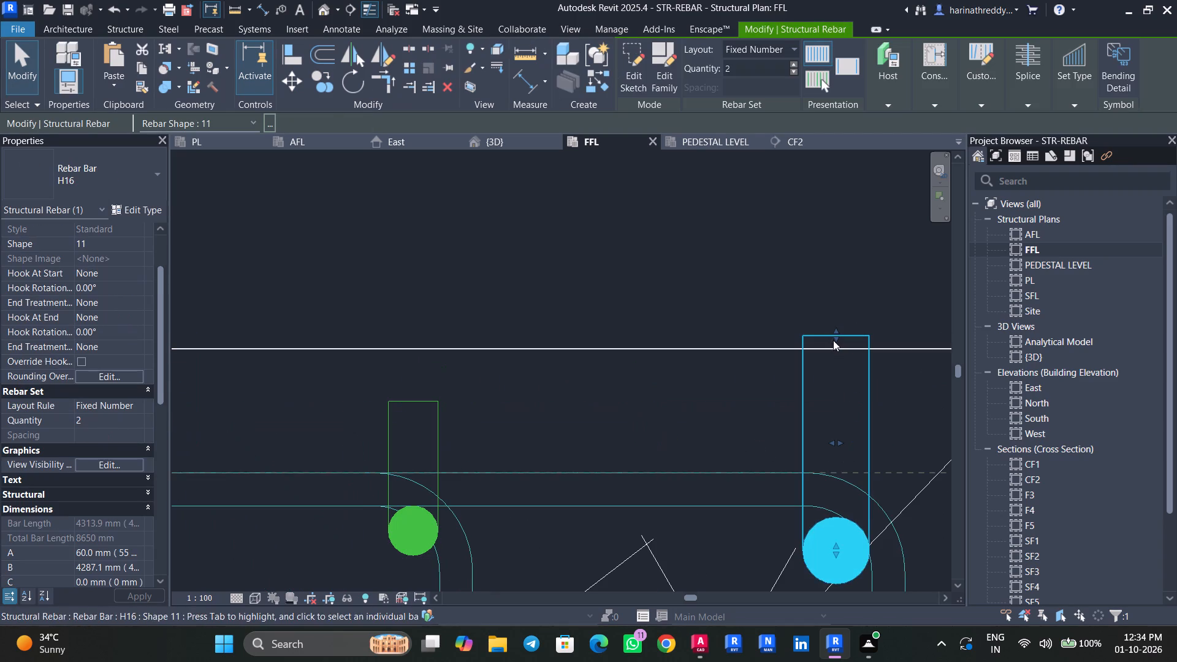
pyautogui.moveTo(834, 340); pyautogui.dragTo(832, 366)
pyautogui.scroll(-5, 786, 413)
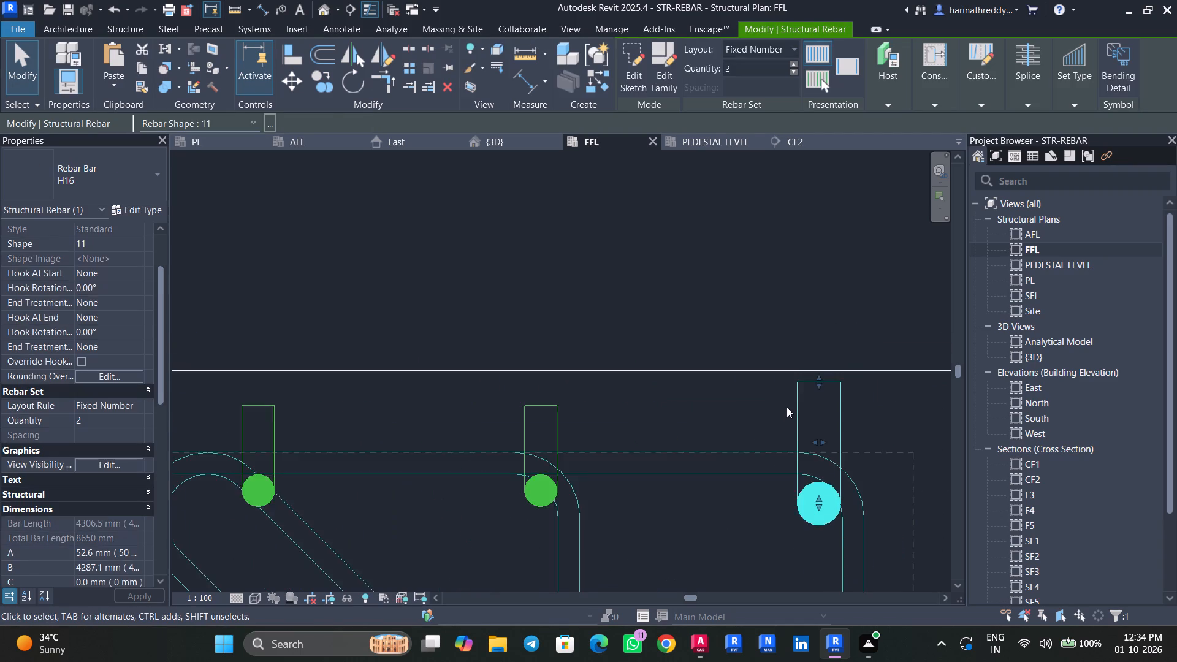
pyautogui.scroll(-3, 787, 407)
pyautogui.press('Escape')
pyautogui.press('Escape')
# Shorten the bends of the A-2 column's south H16 bar pair to about 50 mm, clear of the concrete edge.
pyautogui.scroll(-11, 705, 430)
pyautogui.moveTo(818, 508); pyautogui.dragTo(809, 492, button='middle')
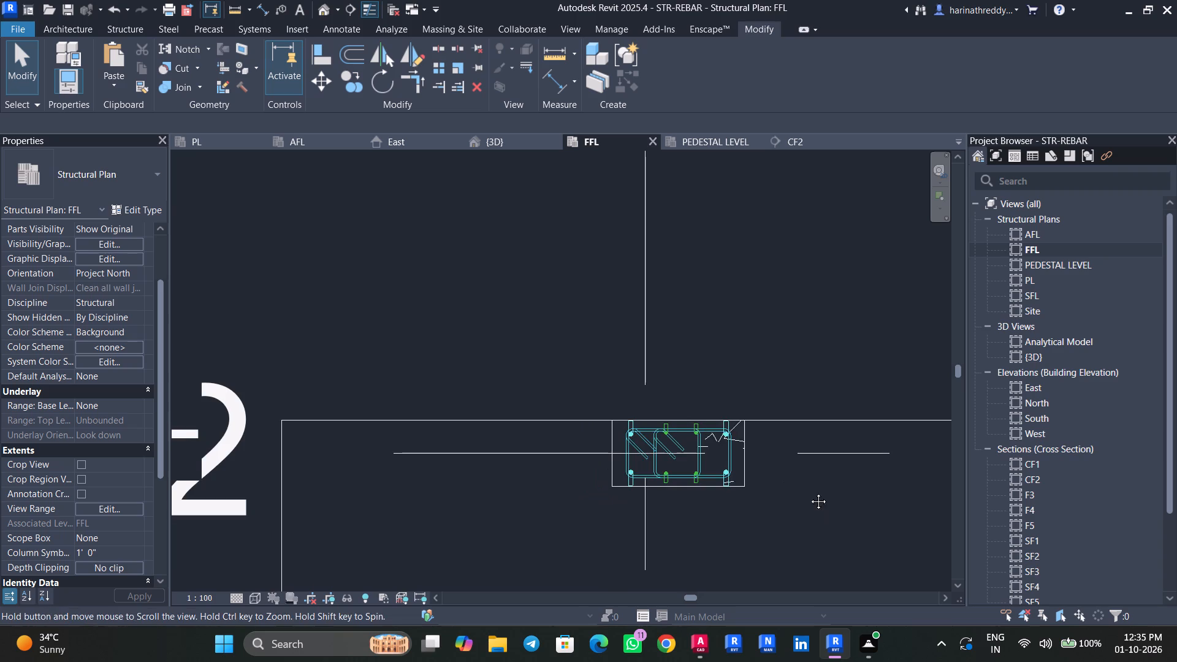
pyautogui.moveTo(809, 492); pyautogui.dragTo(802, 476, button='middle')
pyautogui.scroll(15, 639, 471)
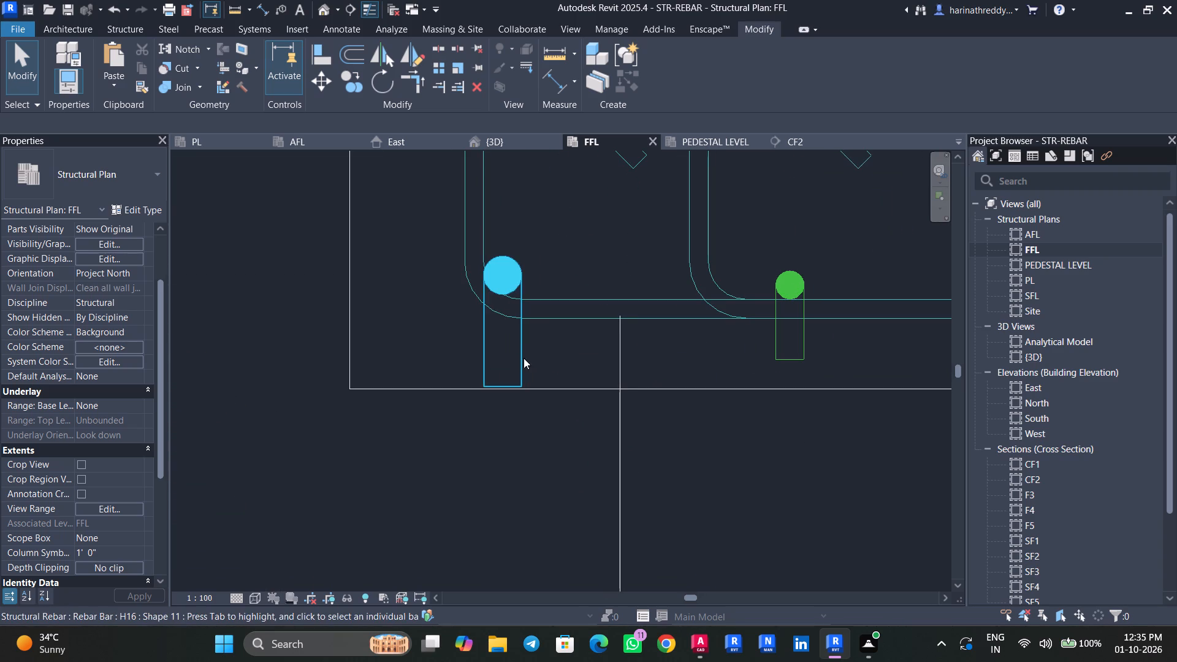
pyautogui.click(524, 358)
pyautogui.moveTo(534, 490); pyautogui.dragTo(620, 585, button='middle')
pyautogui.moveTo(614, 555); pyautogui.dragTo(304, 554, button='middle')
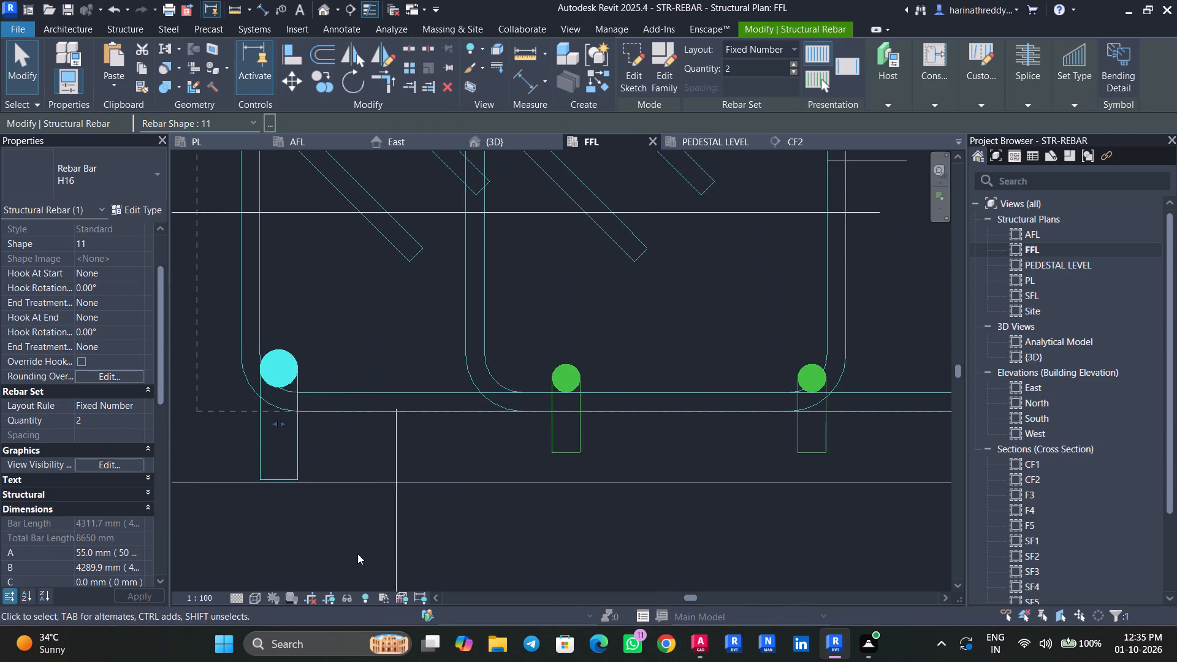
pyautogui.moveTo(787, 557); pyautogui.dragTo(431, 552, button='middle')
pyautogui.scroll(3, 711, 455)
pyautogui.moveTo(690, 475); pyautogui.dragTo(690, 468)
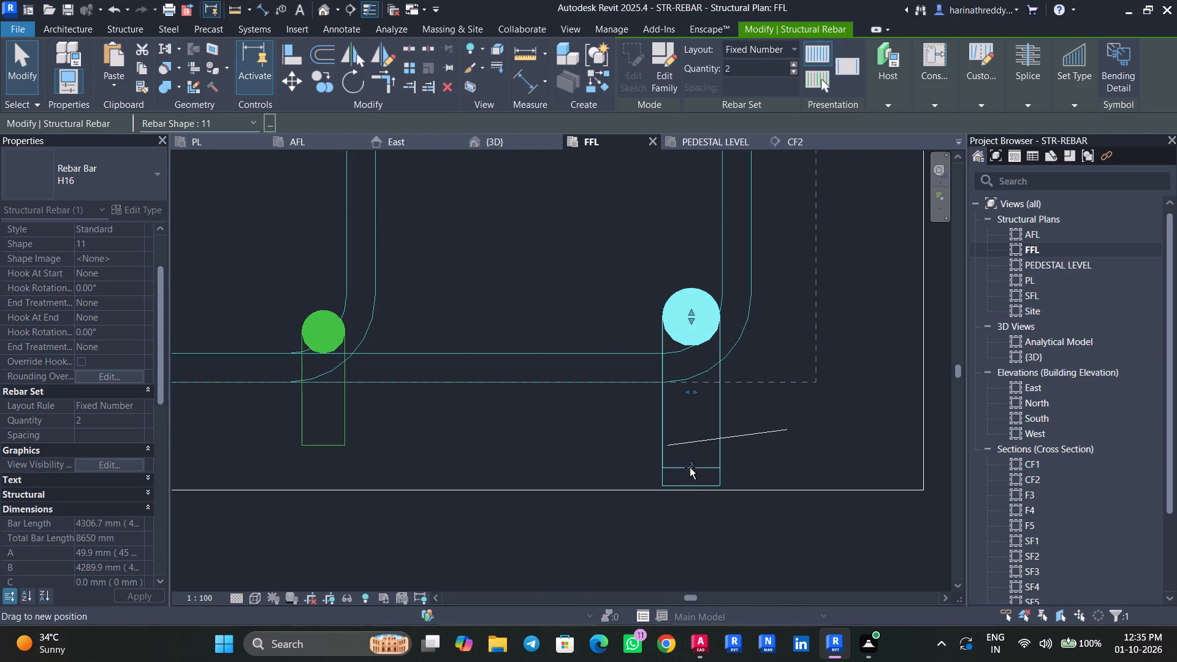
pyautogui.moveTo(690, 468); pyautogui.dragTo(691, 465)
pyautogui.press('Escape')
pyautogui.press('Escape')
pyautogui.scroll(-7, 682, 538)
# Save the model.
pyautogui.hotkey('ctrl', 's')
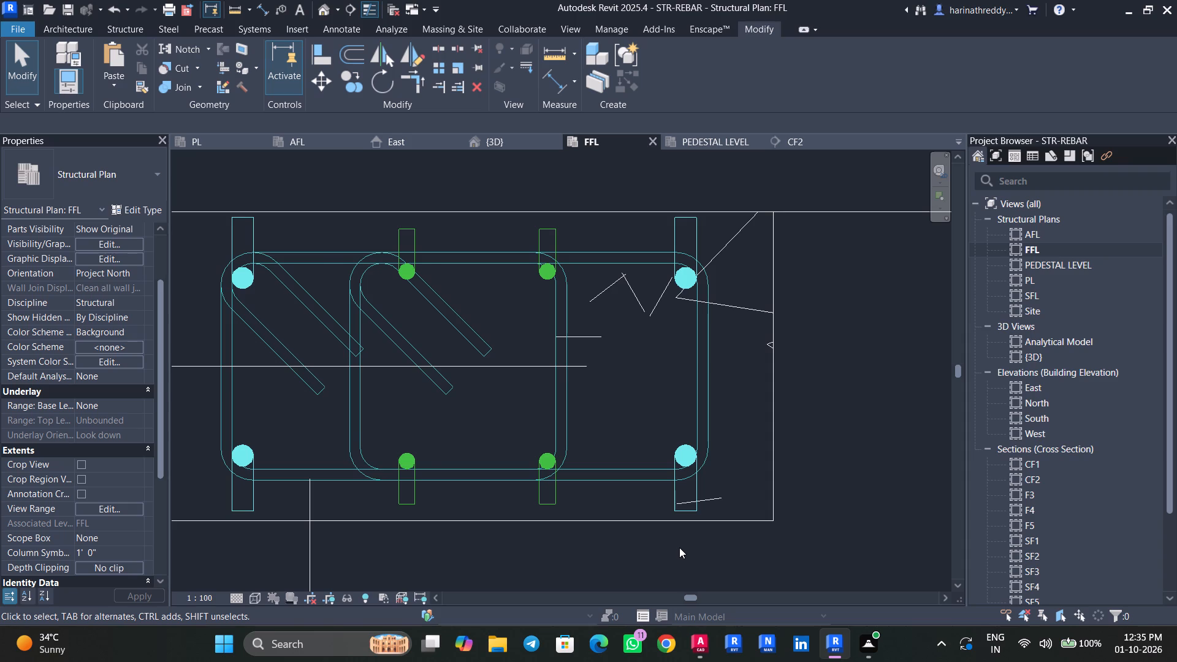
# Propagate the rebar from the C2 column at A-4 to the unreinforced C2 column at A-3, aligned by host.
pyautogui.scroll(-3, 679, 546)
pyautogui.scroll(1, 679, 546)
pyautogui.scroll(-20, 679, 546)
pyautogui.scroll(-6, 679, 546)
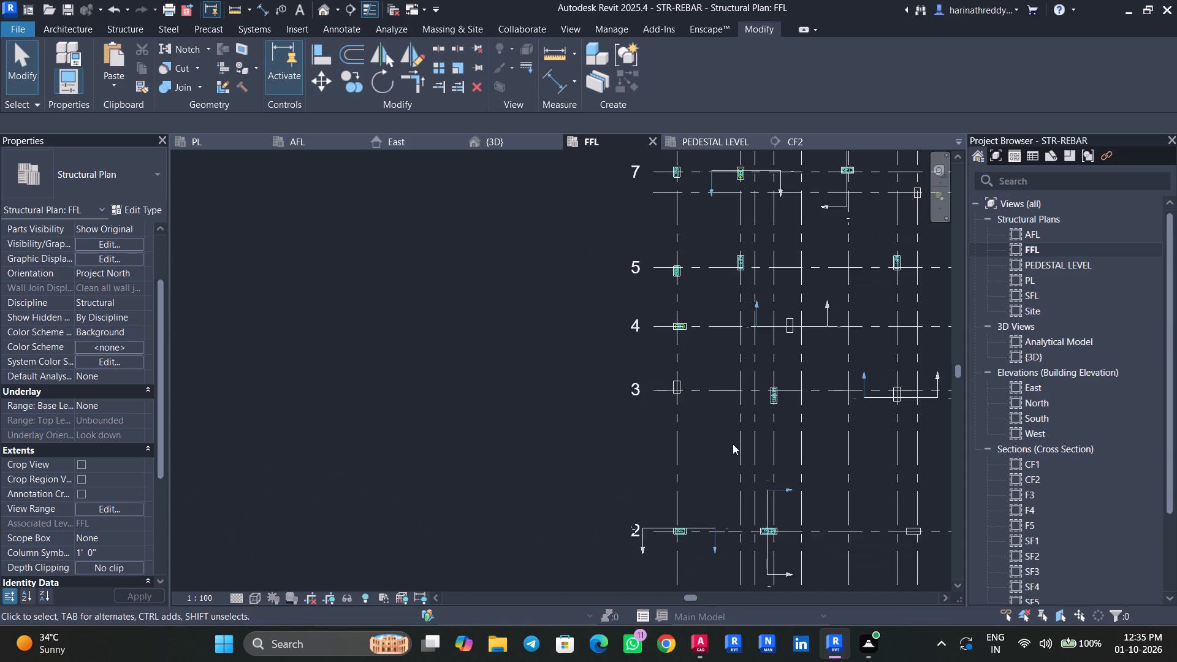
pyautogui.moveTo(733, 416); pyautogui.dragTo(668, 526, button='middle')
pyautogui.press('Escape')
pyautogui.click(616, 503)
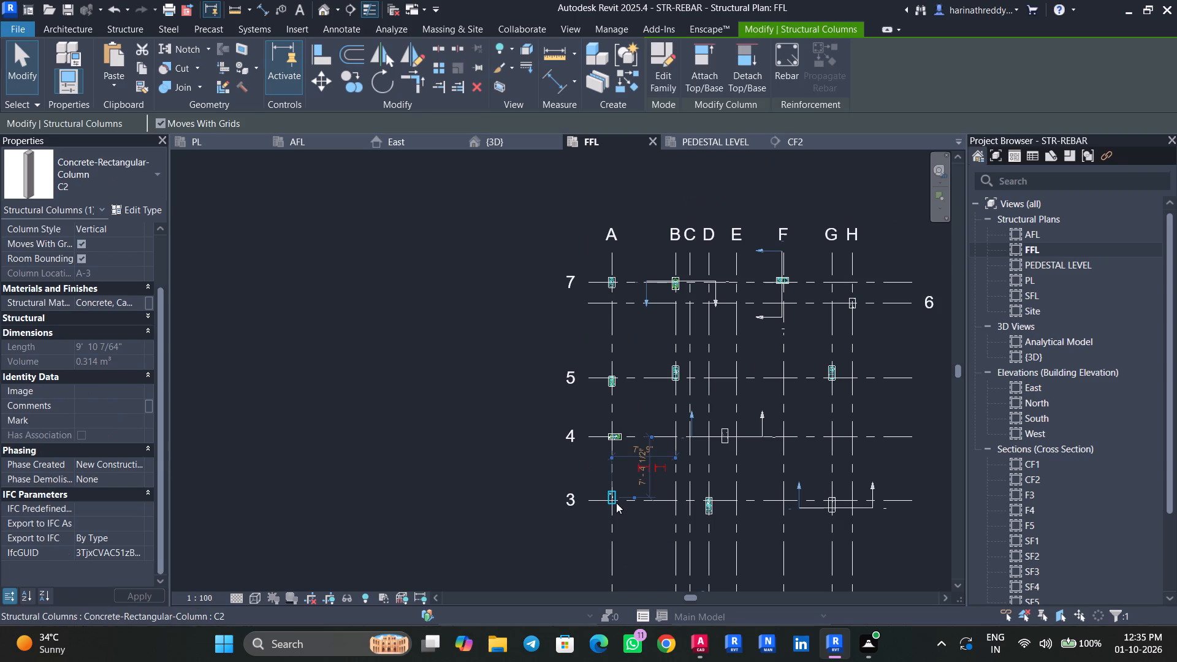
pyautogui.press('Escape')
pyautogui.press('Escape')
pyautogui.scroll(9, 612, 442)
pyautogui.click(632, 433)
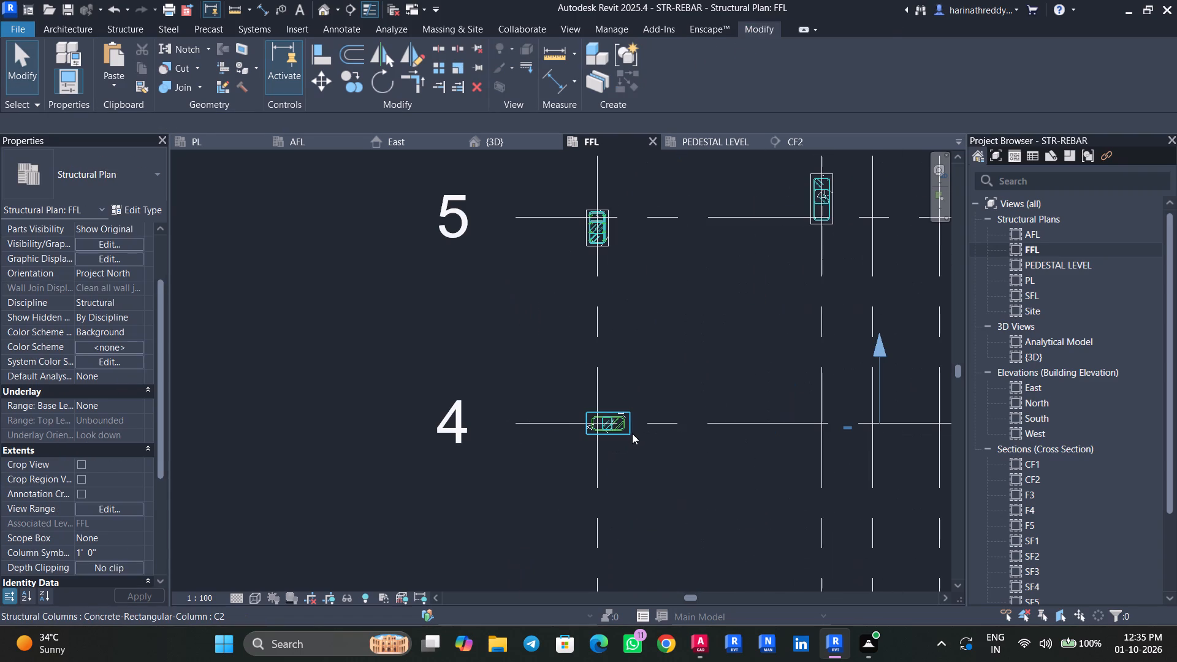
pyautogui.click(833, 78)
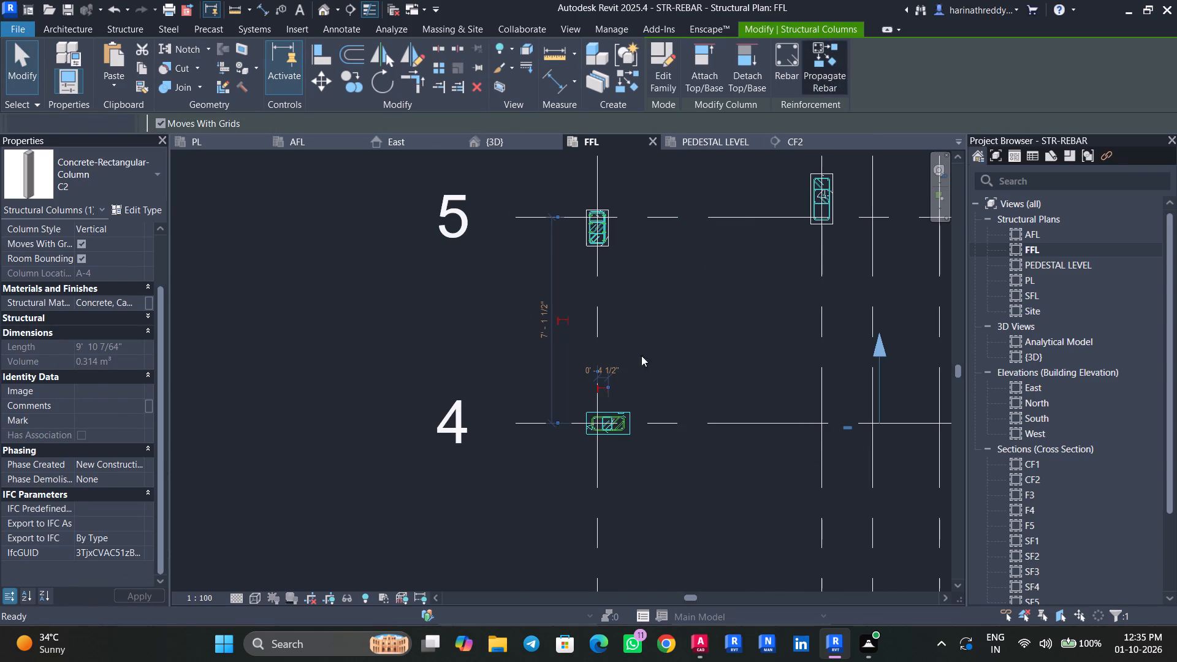
pyautogui.scroll(4, 606, 417)
pyautogui.scroll(-1, 606, 418)
pyautogui.scroll(1, 606, 418)
pyautogui.moveTo(639, 483); pyautogui.dragTo(671, 259, button='middle')
pyautogui.moveTo(651, 515); pyautogui.dragTo(657, 373, button='middle')
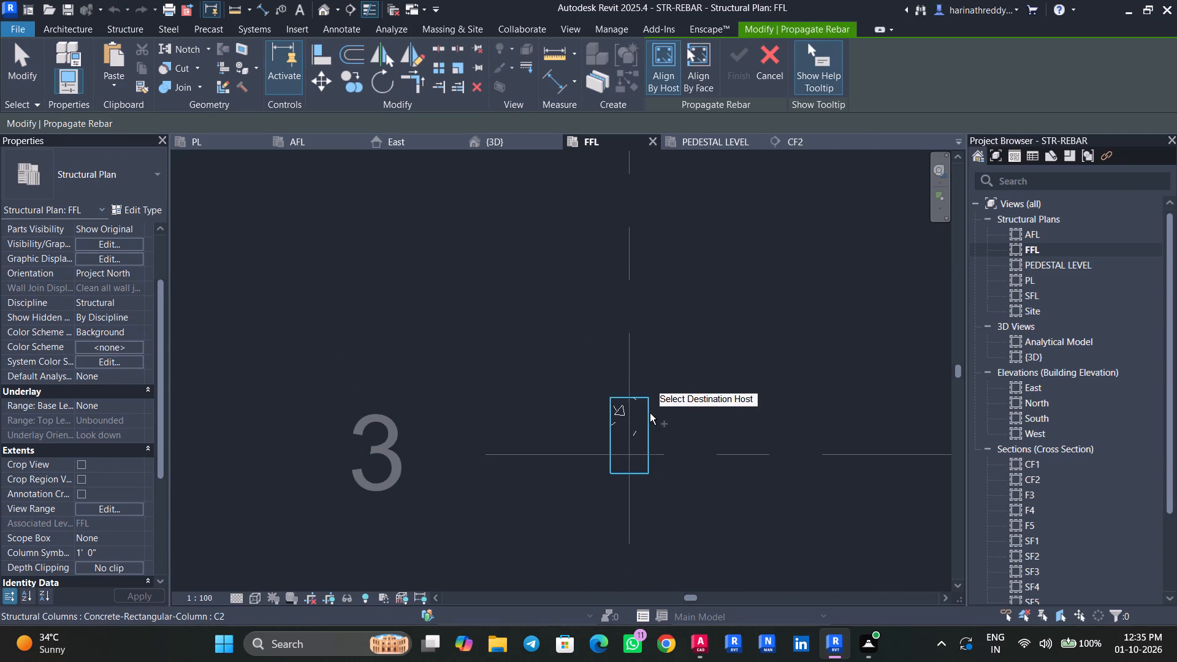
pyautogui.click(650, 413)
pyautogui.scroll(1, 696, 331)
pyautogui.moveTo(696, 332); pyautogui.dragTo(682, 535, button='middle')
pyautogui.scroll(-5, 677, 487)
pyautogui.moveTo(676, 484); pyautogui.dragTo(674, 341, button='middle')
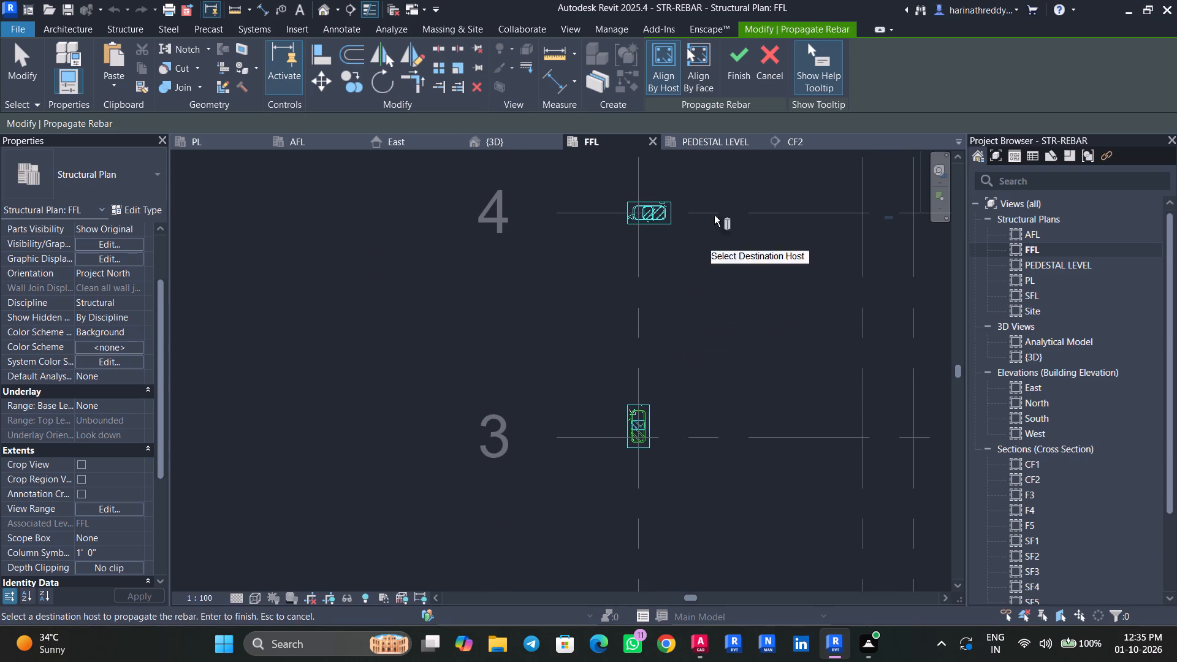
pyautogui.click(747, 67)
# Delete the outer and inner stirrup sets from the A-2 column.
pyautogui.moveTo(674, 545); pyautogui.dragTo(687, 253, button='middle')
pyautogui.moveTo(671, 550); pyautogui.dragTo(677, 294, button='middle')
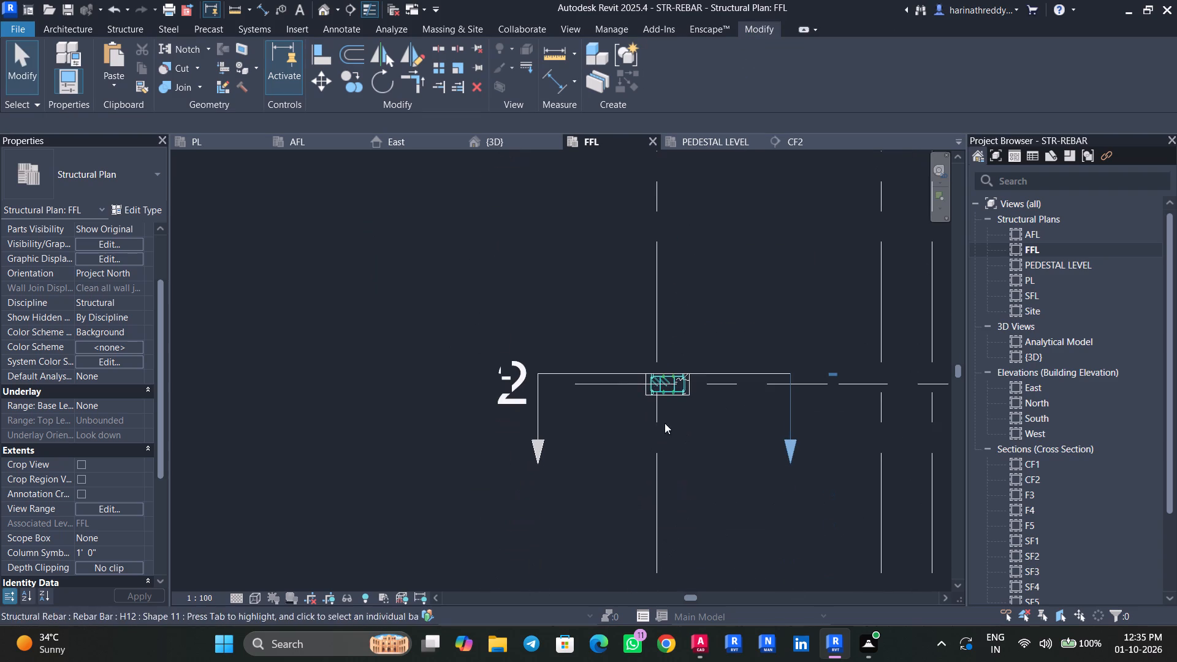
pyautogui.click(684, 386)
pyautogui.press('Delete')
pyautogui.scroll(3, 679, 385)
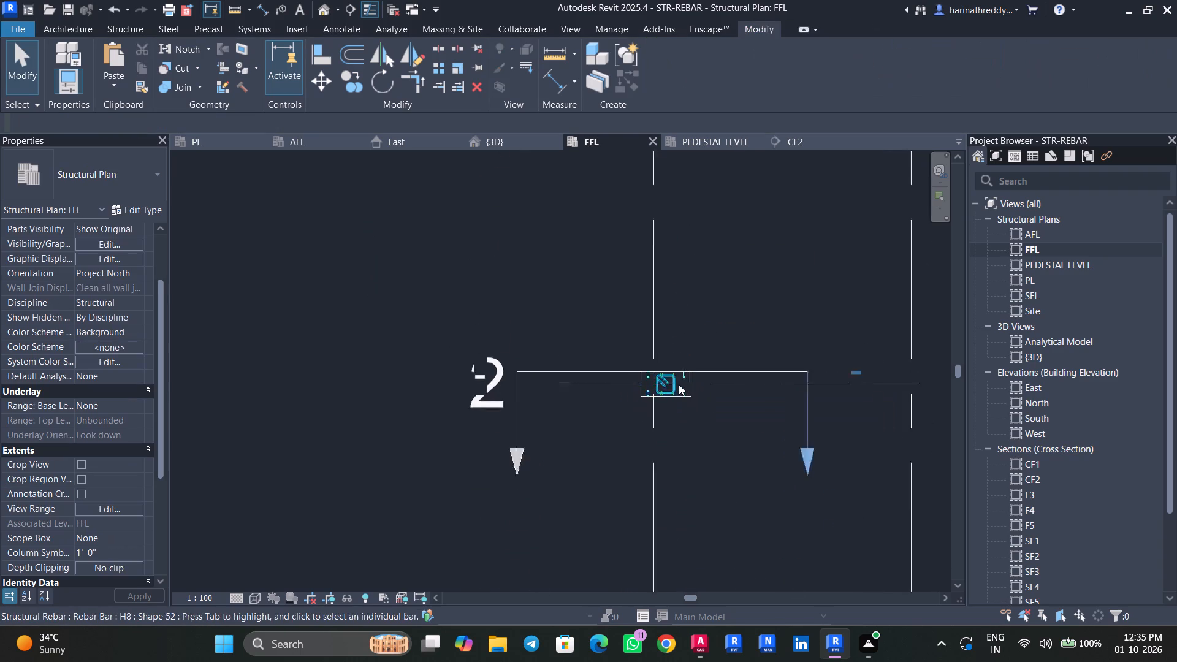
pyautogui.scroll(2, 679, 384)
pyautogui.click(671, 386)
pyautogui.press('Delete')
# Delete the H12 and H16 vertical bar pairs on the north and south sides of the A-2 column.
pyautogui.click(668, 365)
pyautogui.press('Delete')
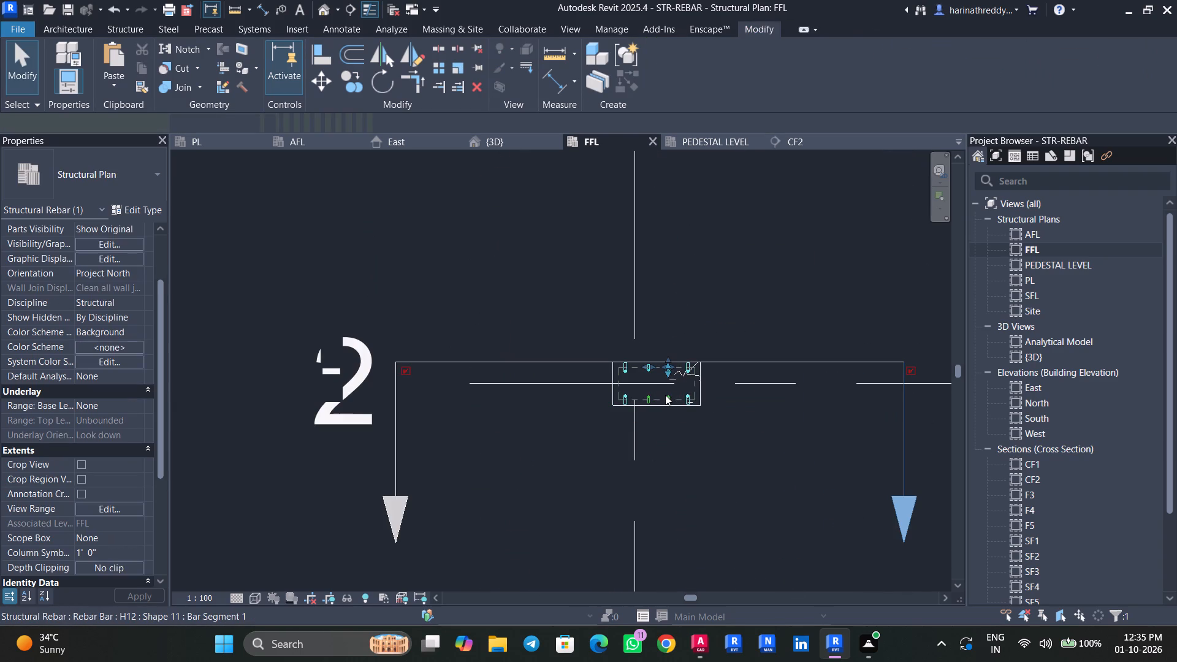
pyautogui.click(666, 398)
pyautogui.press('Delete')
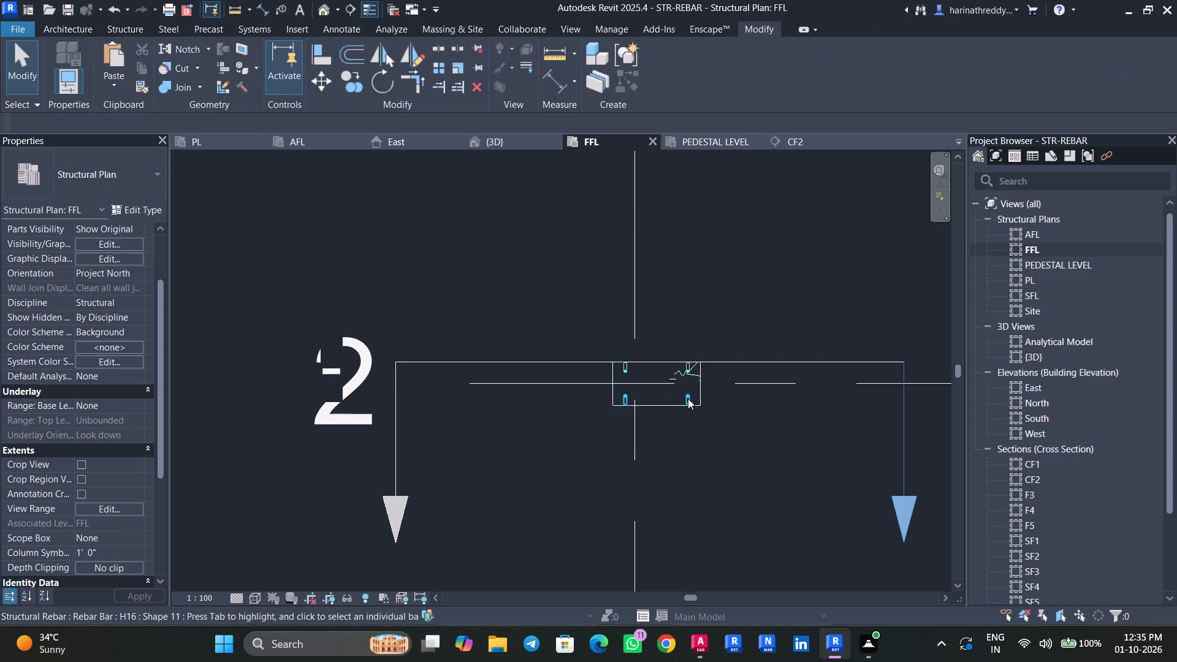
pyautogui.click(688, 398)
pyautogui.press('Delete')
pyautogui.click(689, 366)
pyautogui.press('Delete')
pyautogui.scroll(-6, 739, 447)
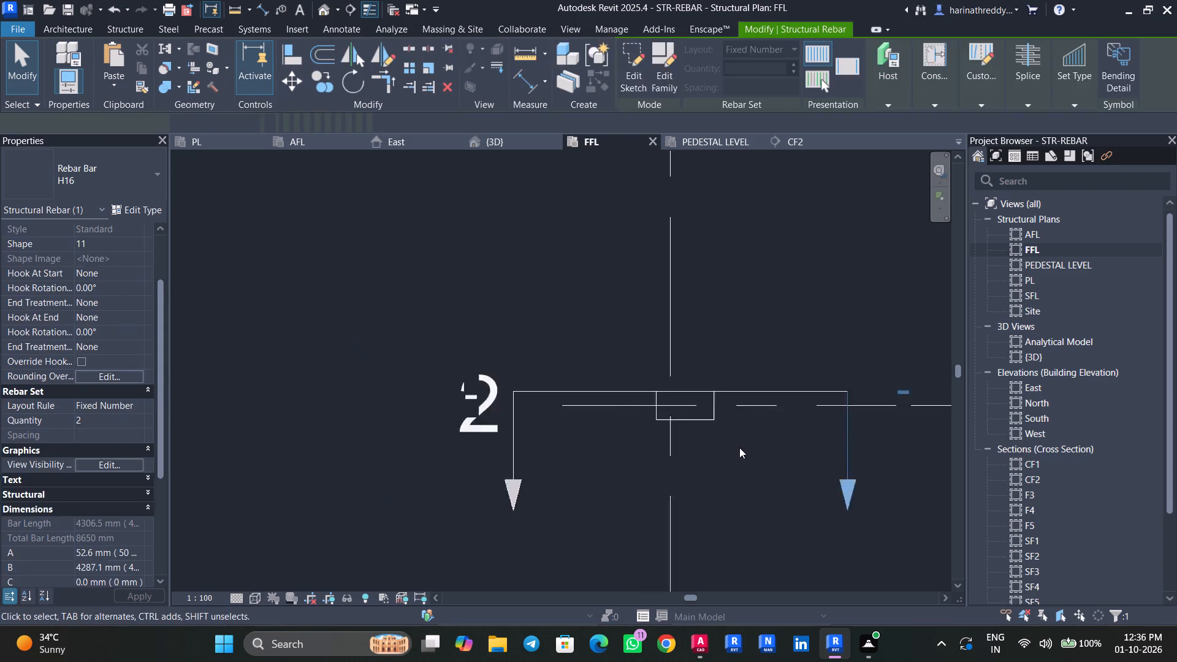
# Propagate the rebar from the C2 column at A-3 to the emptied C2 column at A-2, aligned by host.
pyautogui.moveTo(737, 249); pyautogui.dragTo(698, 545, button='middle')
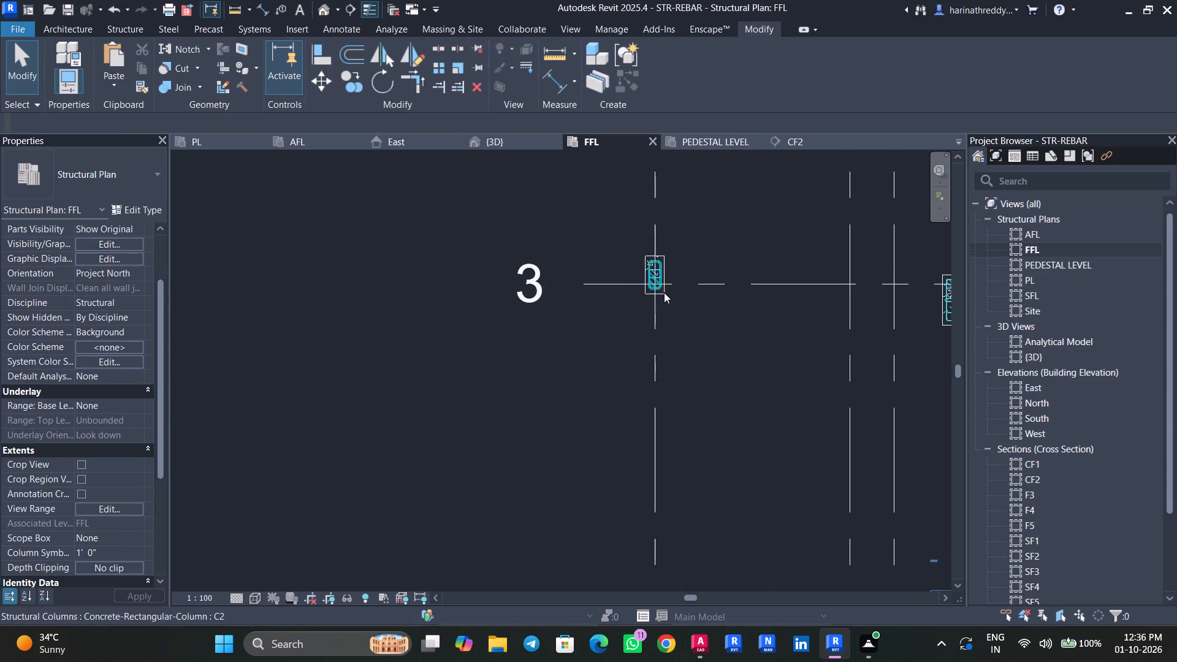
pyautogui.click(664, 292)
pyautogui.press('Escape')
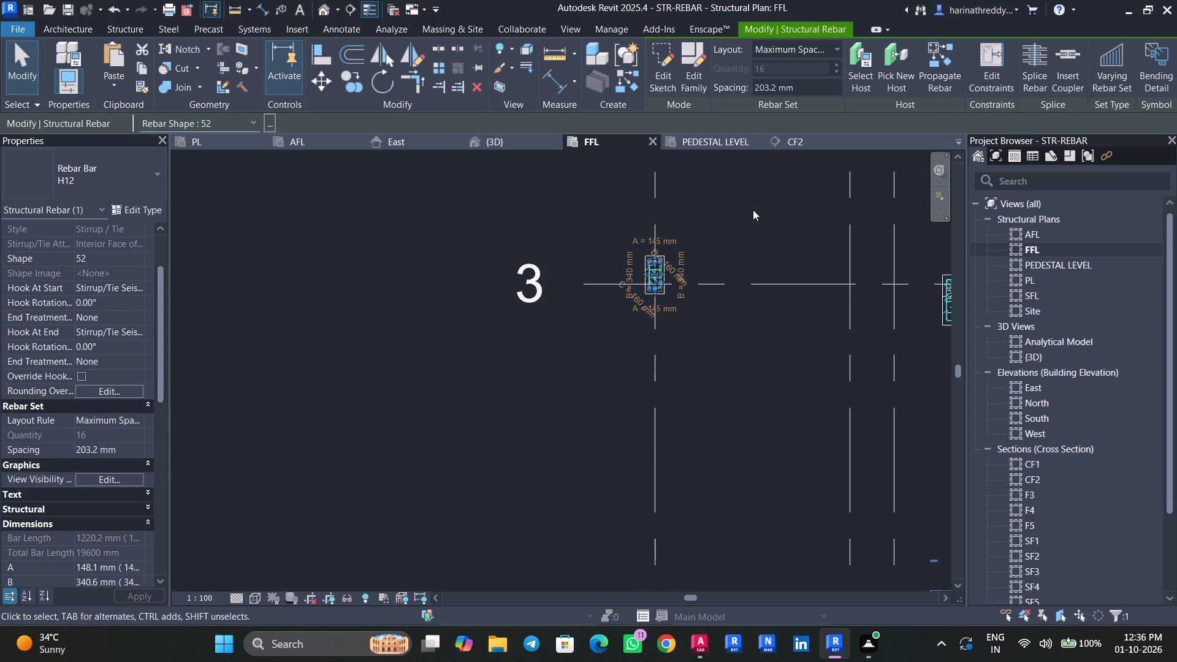
pyautogui.press('Escape')
pyautogui.scroll(3, 660, 250)
pyautogui.click(661, 253)
pyautogui.click(832, 76)
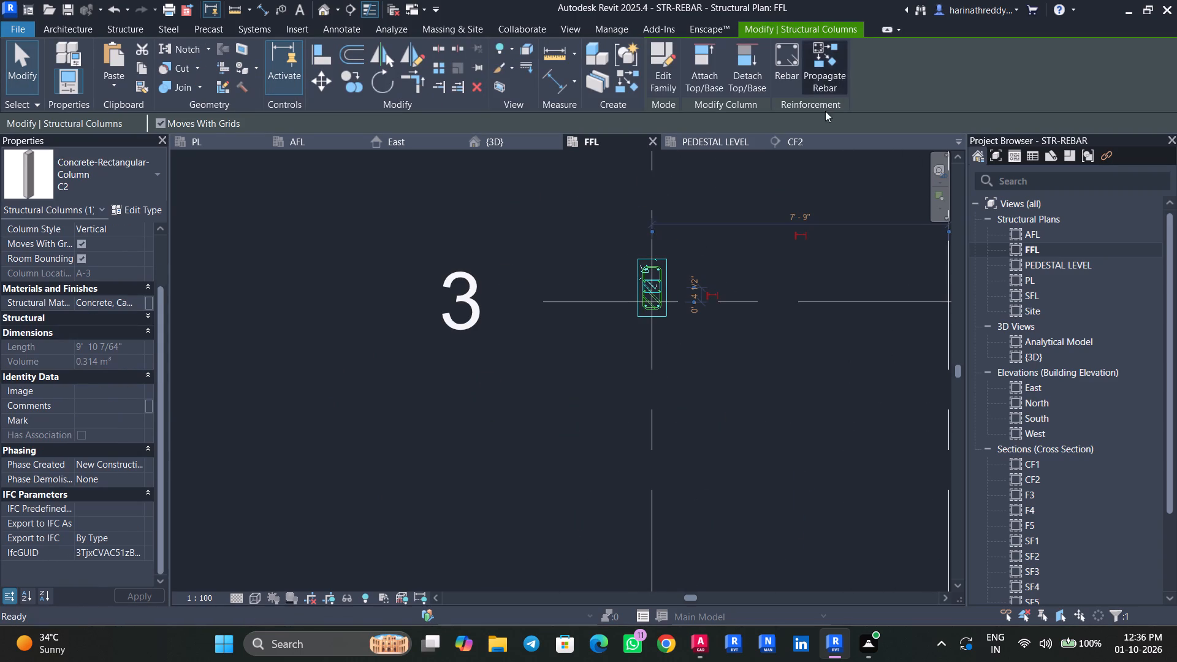
pyautogui.scroll(-3, 725, 337)
pyautogui.moveTo(733, 395); pyautogui.dragTo(704, 177, button='middle')
pyautogui.moveTo(673, 393); pyautogui.dragTo(677, 297, button='middle')
pyautogui.scroll(4, 672, 431)
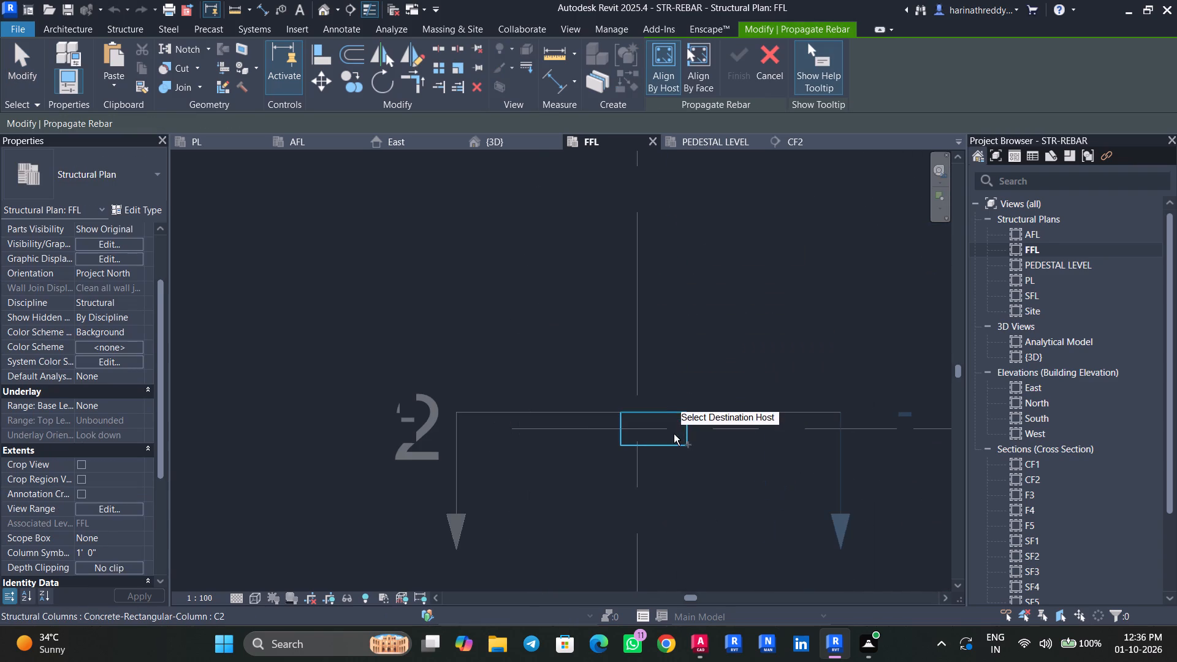
pyautogui.click(680, 446)
pyautogui.scroll(-2, 714, 379)
pyautogui.scroll(1, 714, 379)
pyautogui.scroll(-12, 714, 379)
pyautogui.moveTo(726, 325); pyautogui.dragTo(647, 464, button='middle')
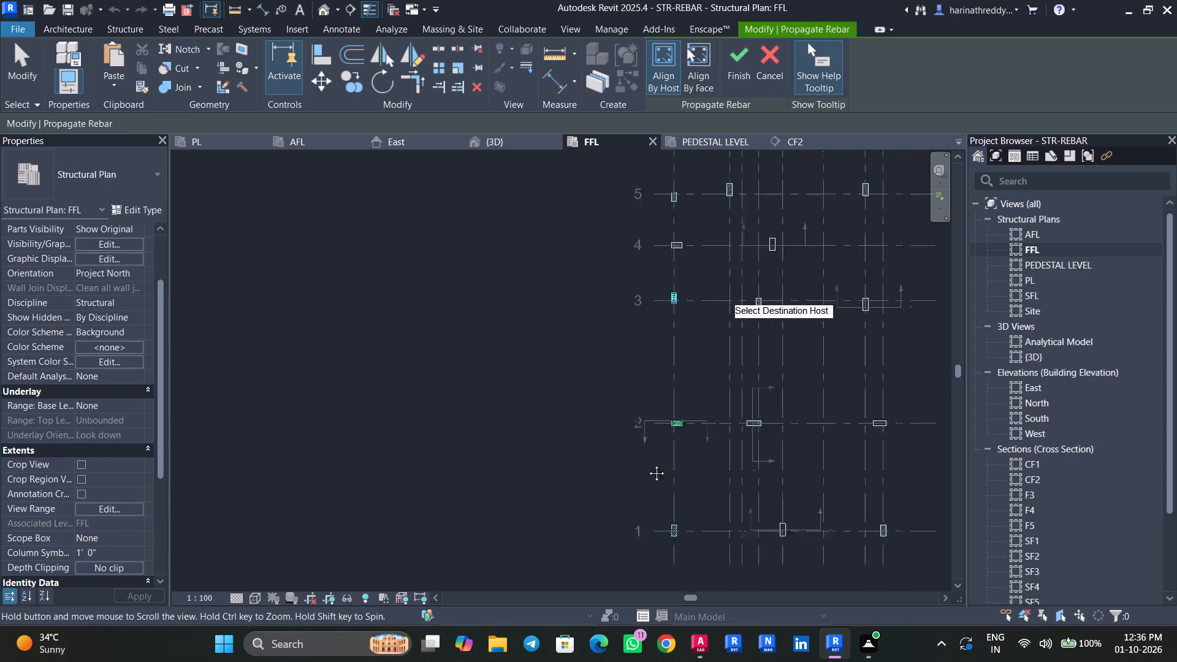
pyautogui.moveTo(647, 464); pyautogui.dragTo(641, 490, button='middle')
pyautogui.click(736, 72)
# Compare the type of the unreinforced column on grid 4, between D and E, with the reinforced column at D-3.
pyautogui.scroll(5, 668, 349)
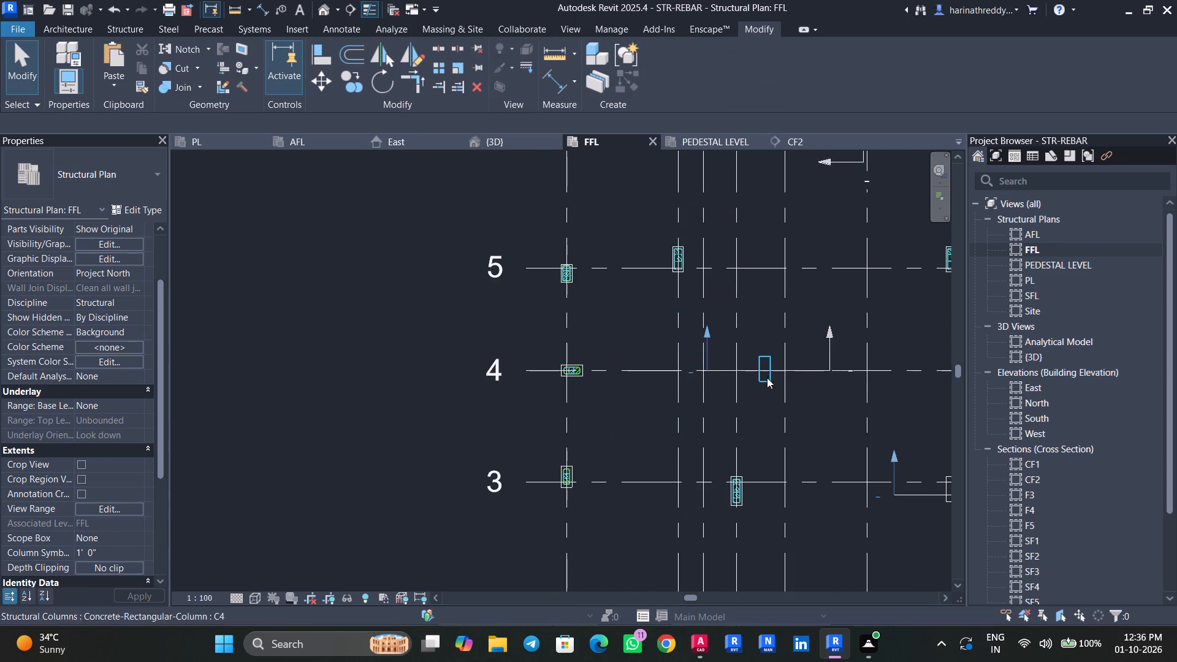
pyautogui.press('Escape')
pyautogui.click(768, 376)
pyautogui.scroll(1, 776, 413)
pyautogui.moveTo(775, 413); pyautogui.dragTo(548, 433, button='middle')
pyautogui.press('Escape')
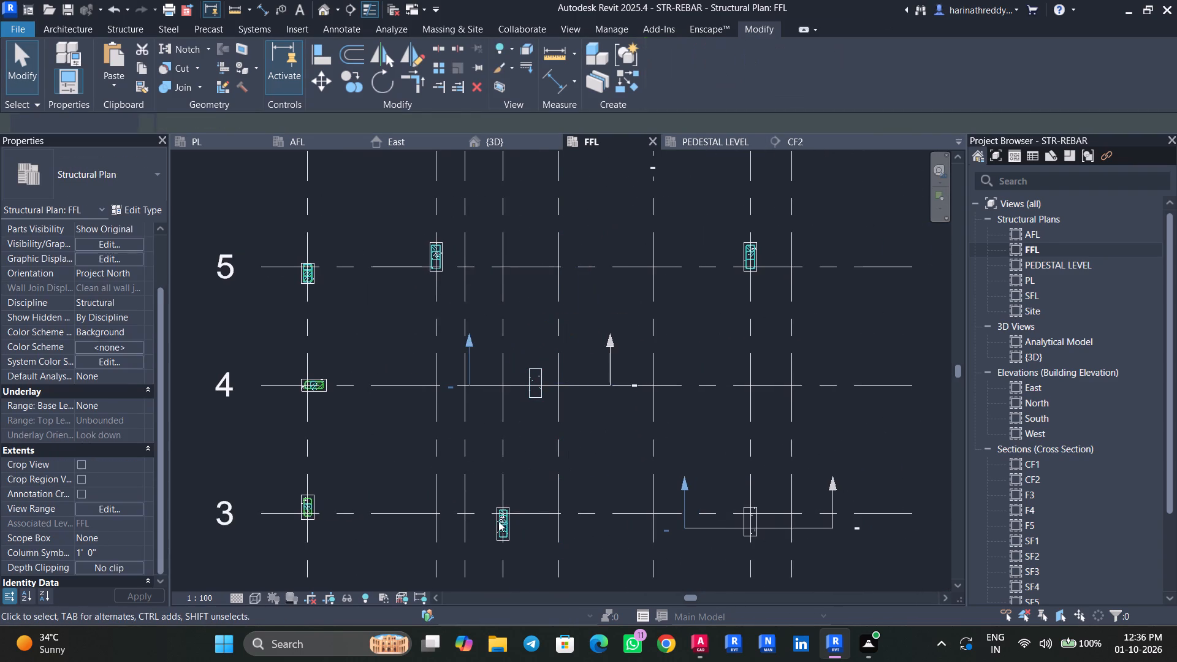
pyautogui.scroll(9, 495, 521)
pyautogui.click(536, 490)
pyautogui.press('Escape')
pyautogui.click(533, 480)
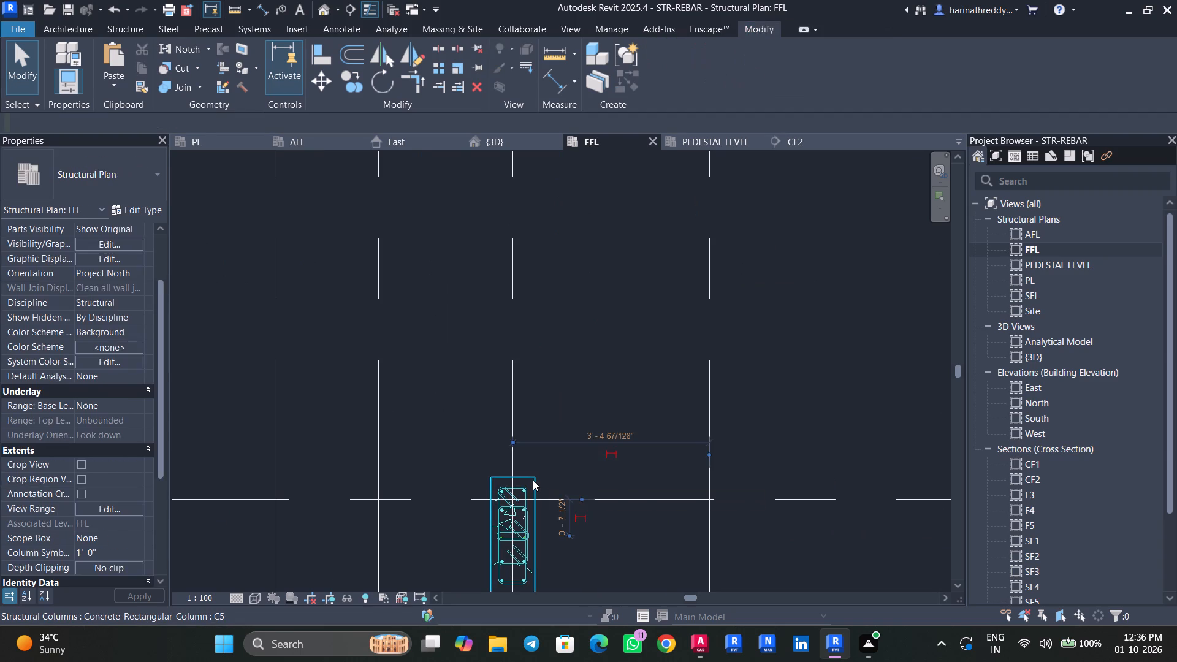
pyautogui.scroll(-5, 533, 480)
pyautogui.moveTo(576, 477); pyautogui.dragTo(633, 267, button='middle')
pyautogui.moveTo(647, 487); pyautogui.dragTo(609, 254, button='middle')
pyautogui.press('Escape')
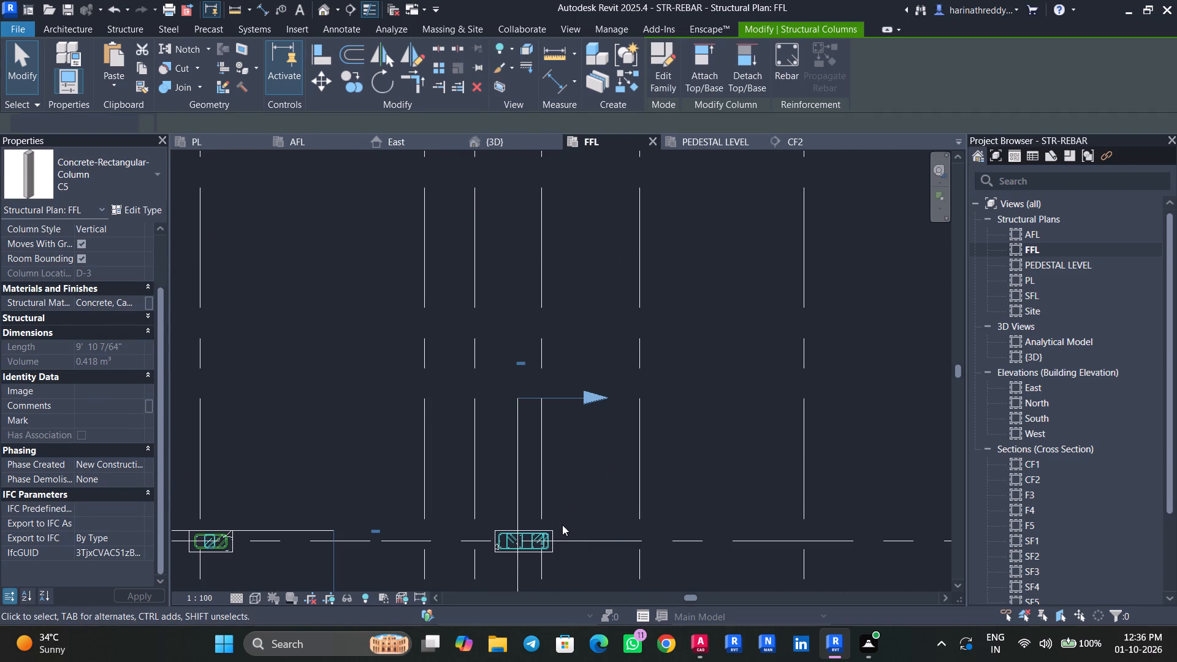
# Check the type of the reinforced column at D-2 as a possible rebar source.
pyautogui.click(554, 531)
pyautogui.press('Escape')
pyautogui.scroll(4, 550, 530)
pyautogui.click(550, 530)
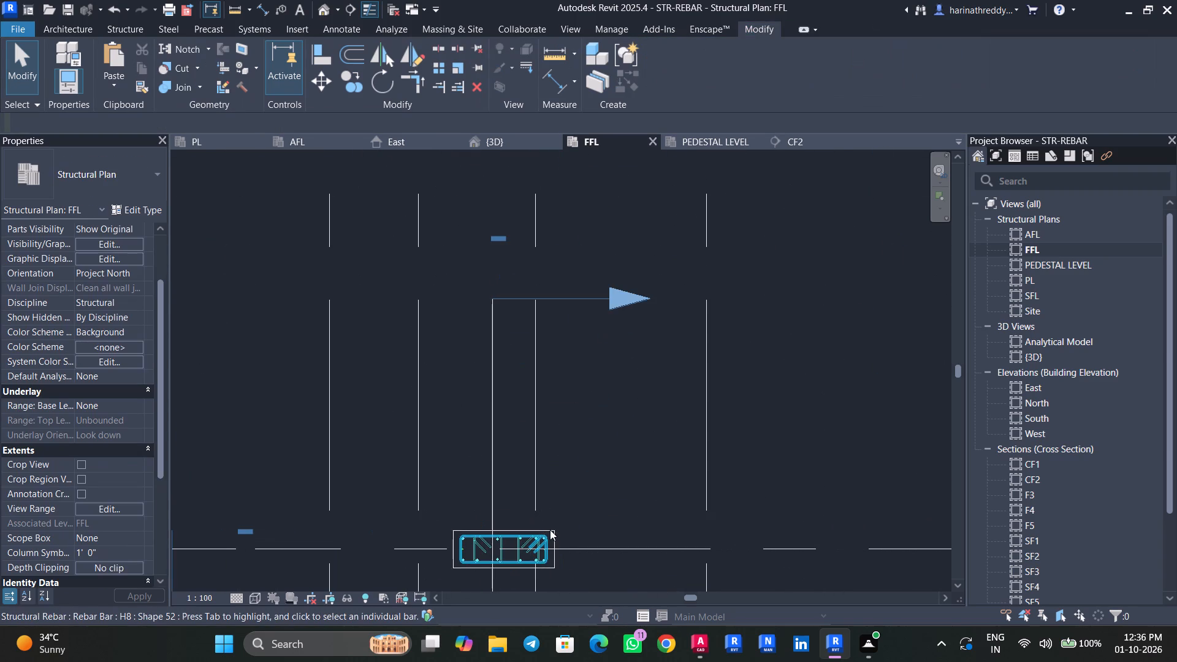
pyautogui.press('Escape')
pyautogui.scroll(3, 554, 532)
pyautogui.click(555, 528)
pyautogui.scroll(-8, 555, 528)
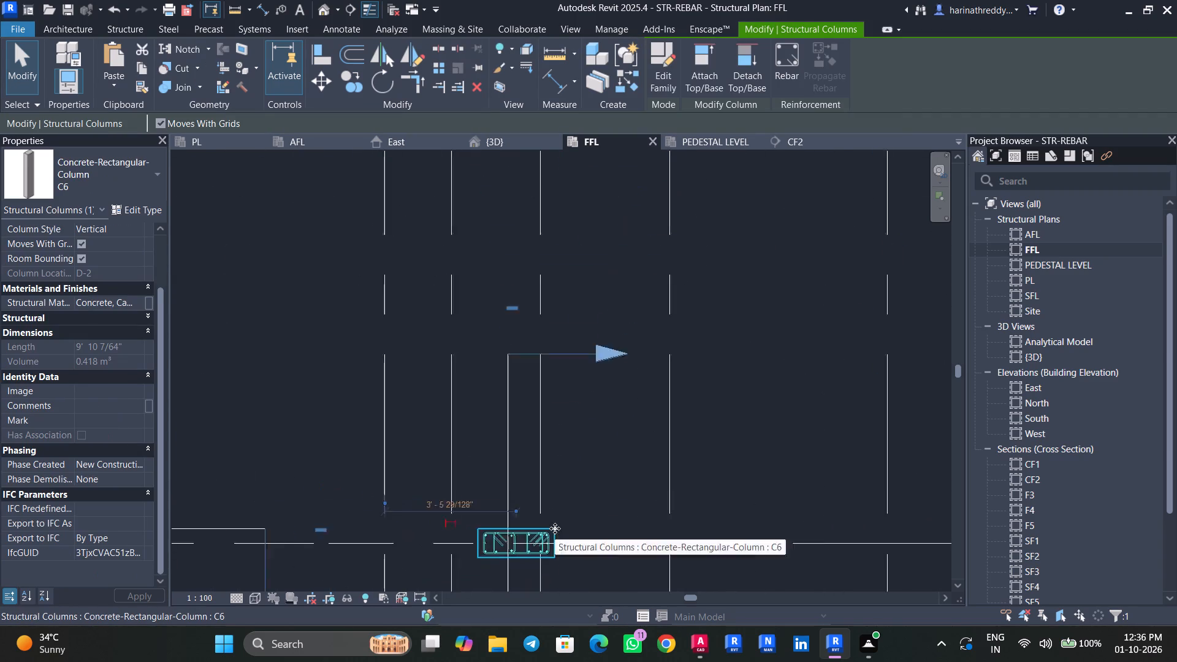
pyautogui.moveTo(563, 509); pyautogui.dragTo(658, 377, button='middle')
pyautogui.press('Escape')
pyautogui.scroll(-7, 420, 453)
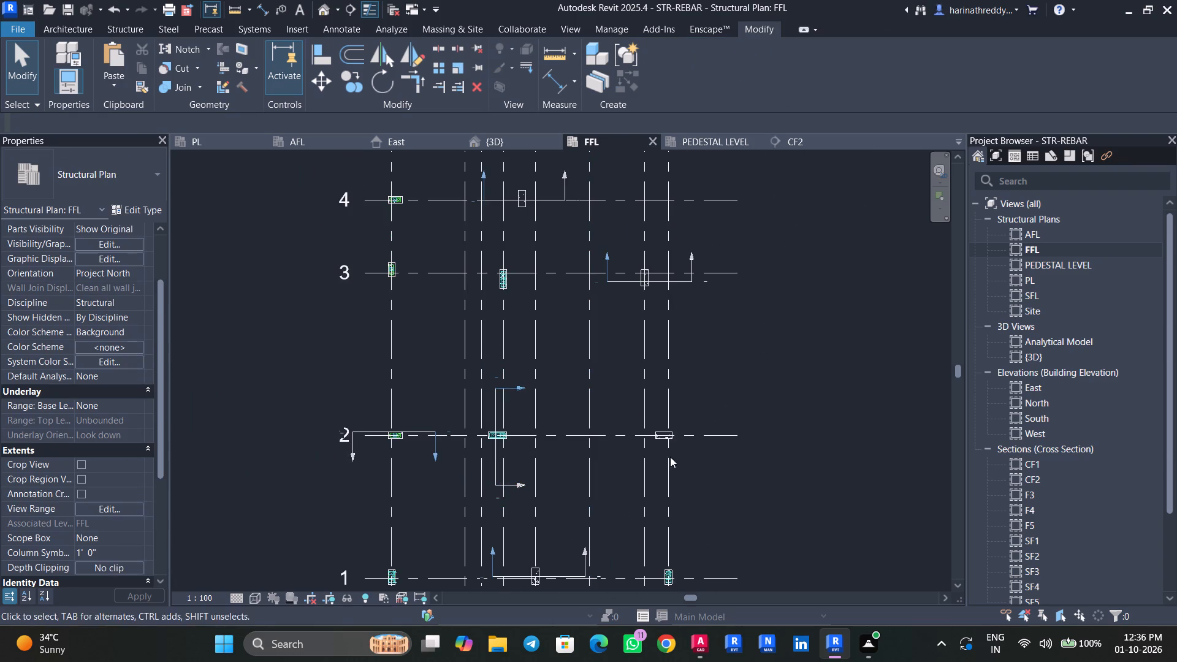
# Compare the type of the unreinforced column at H-2 with the reinforced column at G-5.
pyautogui.click(665, 439)
pyautogui.moveTo(625, 401); pyautogui.dragTo(627, 567, button='middle')
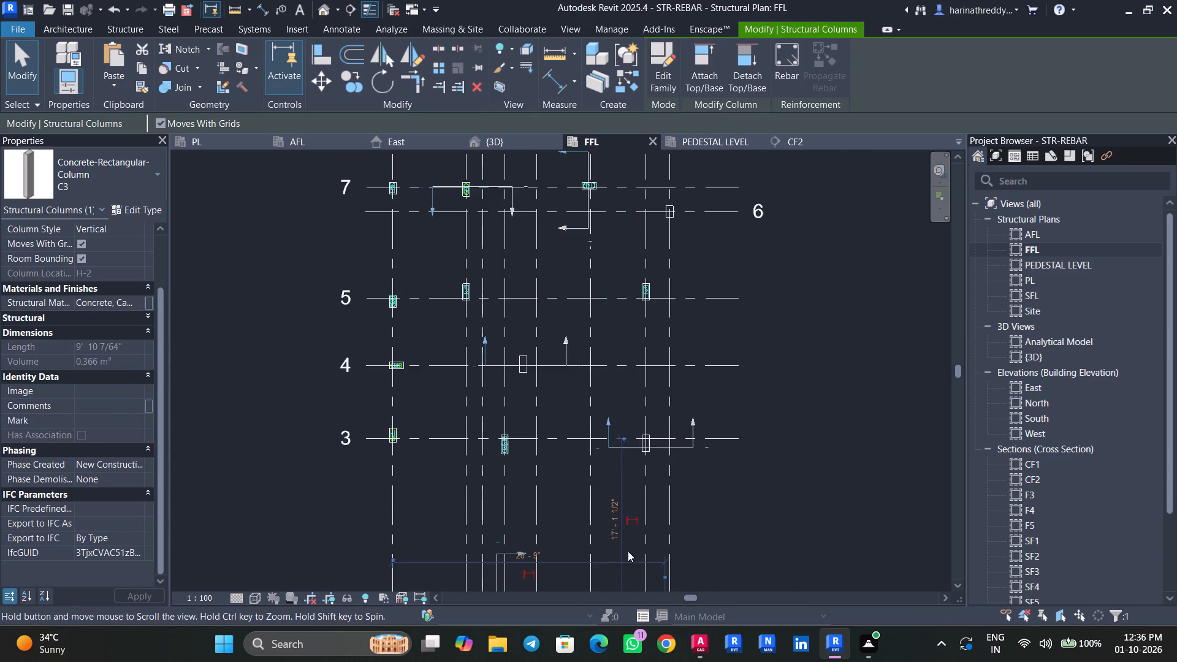
pyautogui.press('Escape')
pyautogui.scroll(5, 656, 300)
pyautogui.moveTo(658, 308); pyautogui.dragTo(629, 519, button='middle')
pyautogui.scroll(4, 622, 504)
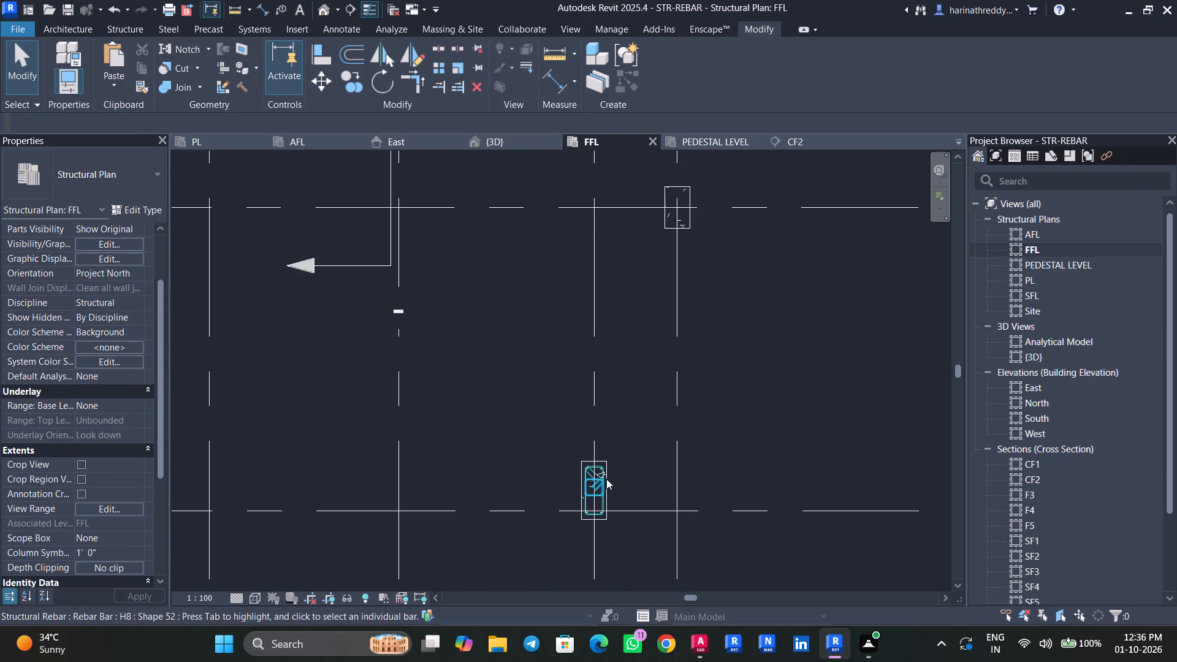
pyautogui.scroll(4, 606, 461)
pyautogui.click(606, 461)
pyautogui.scroll(-9, 606, 461)
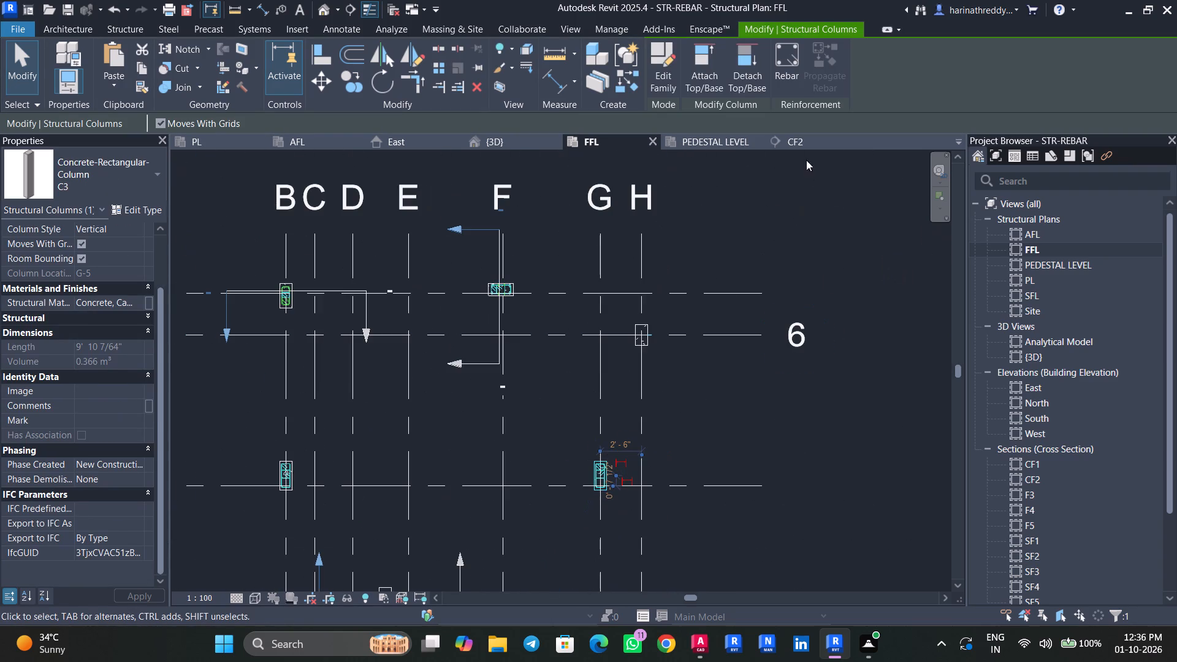
pyautogui.press('Escape')
pyautogui.press('Escape')
# Propagate the rebar from the C3 column at G-5 to the unreinforced C3 column at G-3, aligned by host.
pyautogui.scroll(8, 611, 460)
pyautogui.press('Tab')
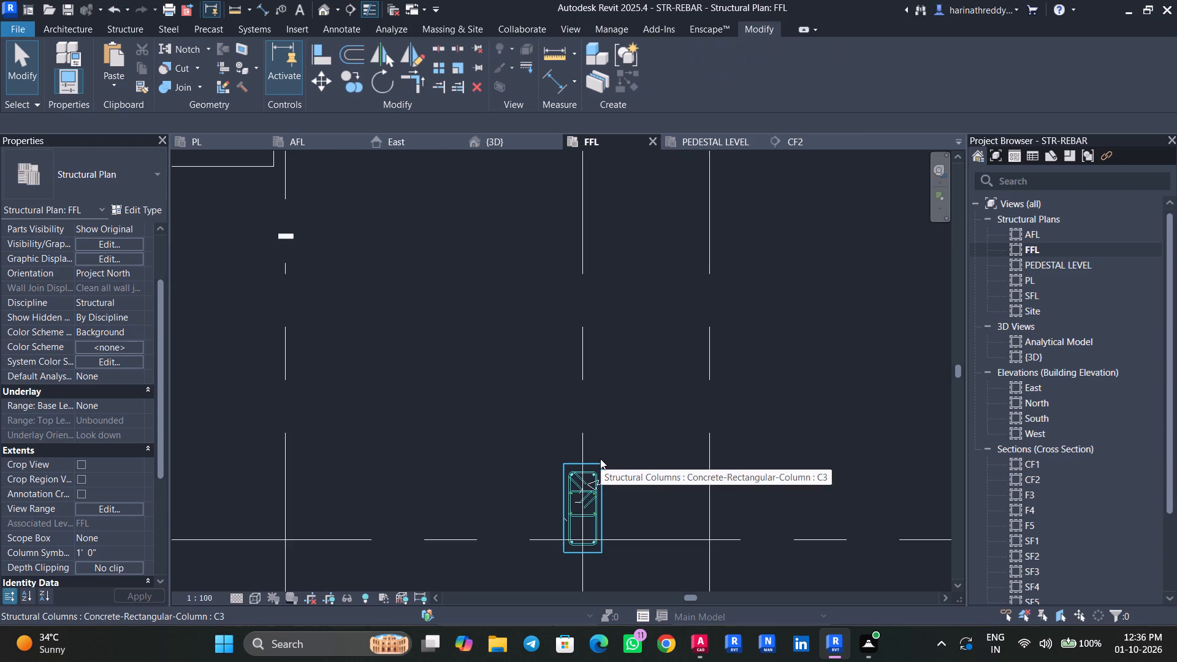
pyautogui.click(600, 458)
pyautogui.click(836, 72)
pyautogui.scroll(-3, 731, 331)
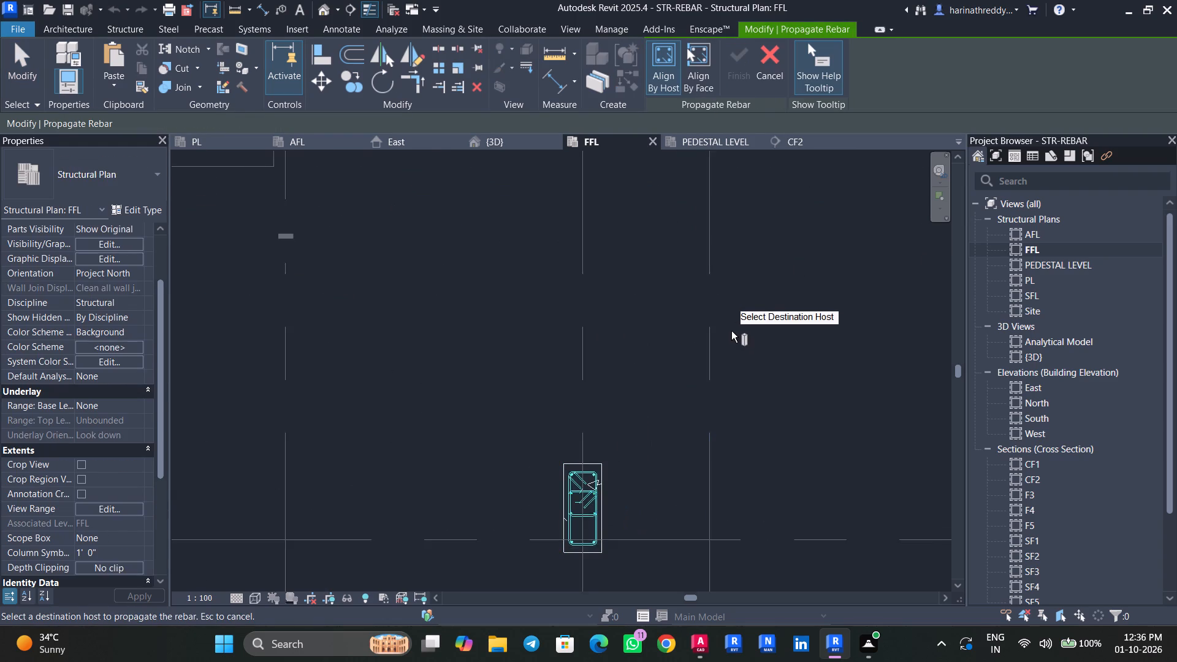
pyautogui.scroll(-1, 731, 331)
pyautogui.scroll(1, 731, 331)
pyautogui.scroll(-4, 732, 329)
pyautogui.moveTo(742, 442); pyautogui.dragTo(712, 222, button='middle')
pyautogui.moveTo(725, 448); pyautogui.dragTo(738, 300, button='middle')
pyautogui.moveTo(693, 389); pyautogui.dragTo(737, 180, button='middle')
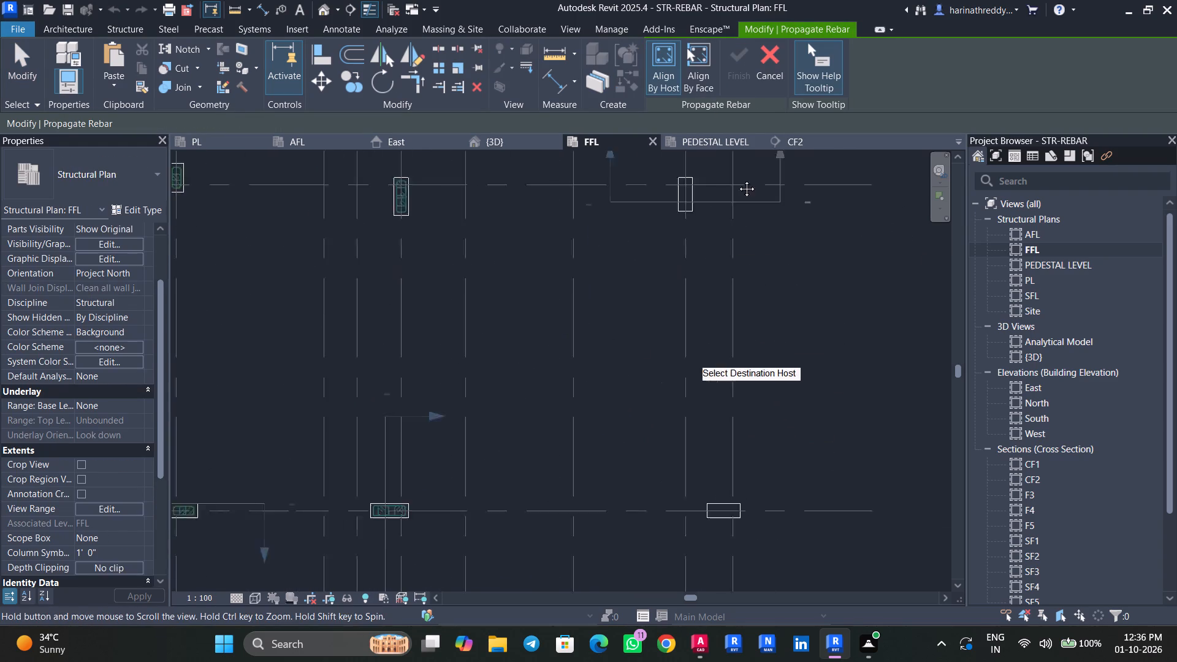
pyautogui.moveTo(737, 180); pyautogui.dragTo(740, 167, button='middle')
pyautogui.scroll(-6, 729, 333)
pyautogui.moveTo(739, 300); pyautogui.dragTo(740, 399, button='middle')
pyautogui.scroll(2, 721, 343)
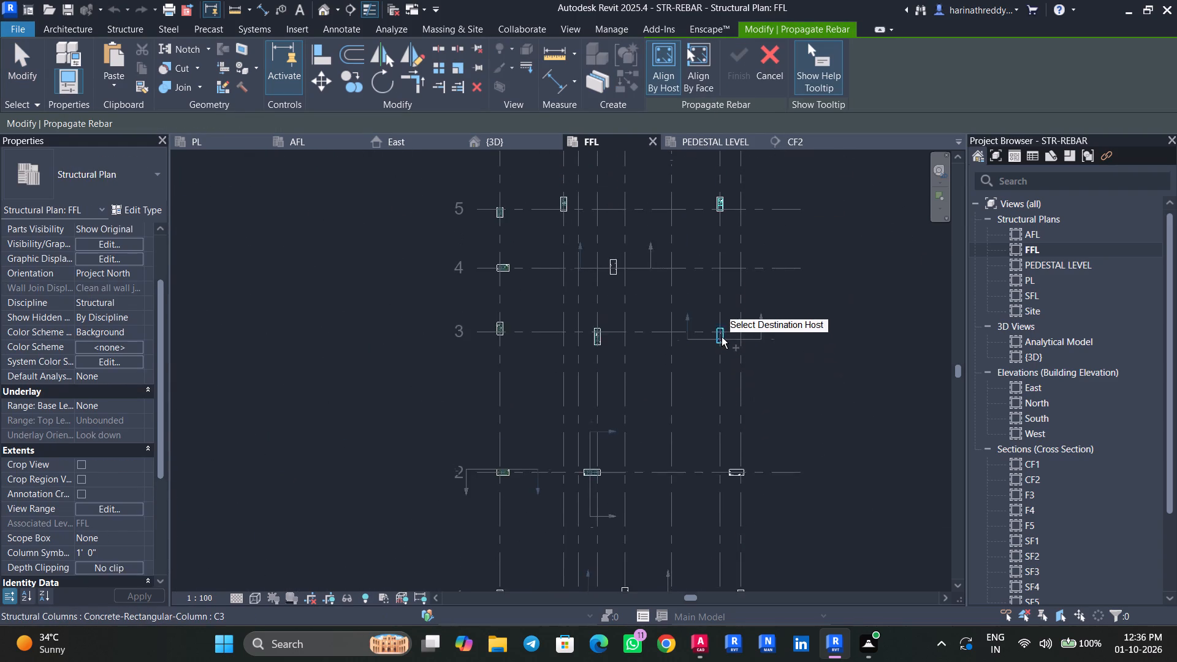
pyautogui.scroll(3, 722, 337)
pyautogui.click(723, 331)
pyautogui.scroll(10, 723, 331)
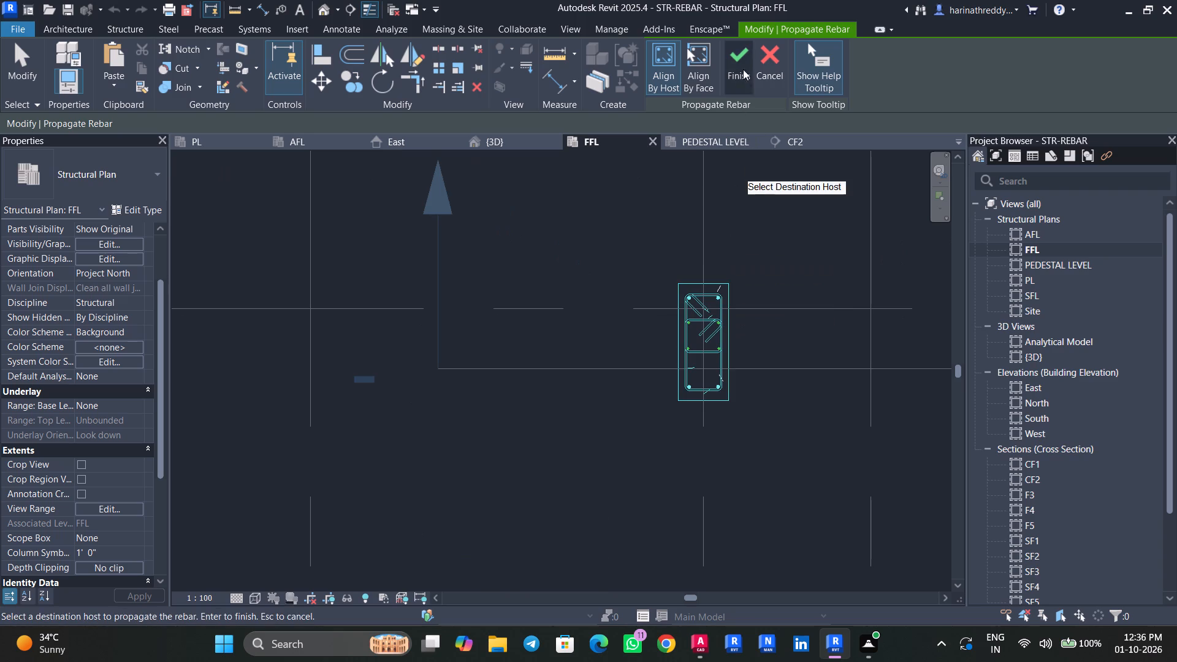
pyautogui.click(743, 66)
pyautogui.scroll(-3, 753, 290)
pyautogui.press('Escape')
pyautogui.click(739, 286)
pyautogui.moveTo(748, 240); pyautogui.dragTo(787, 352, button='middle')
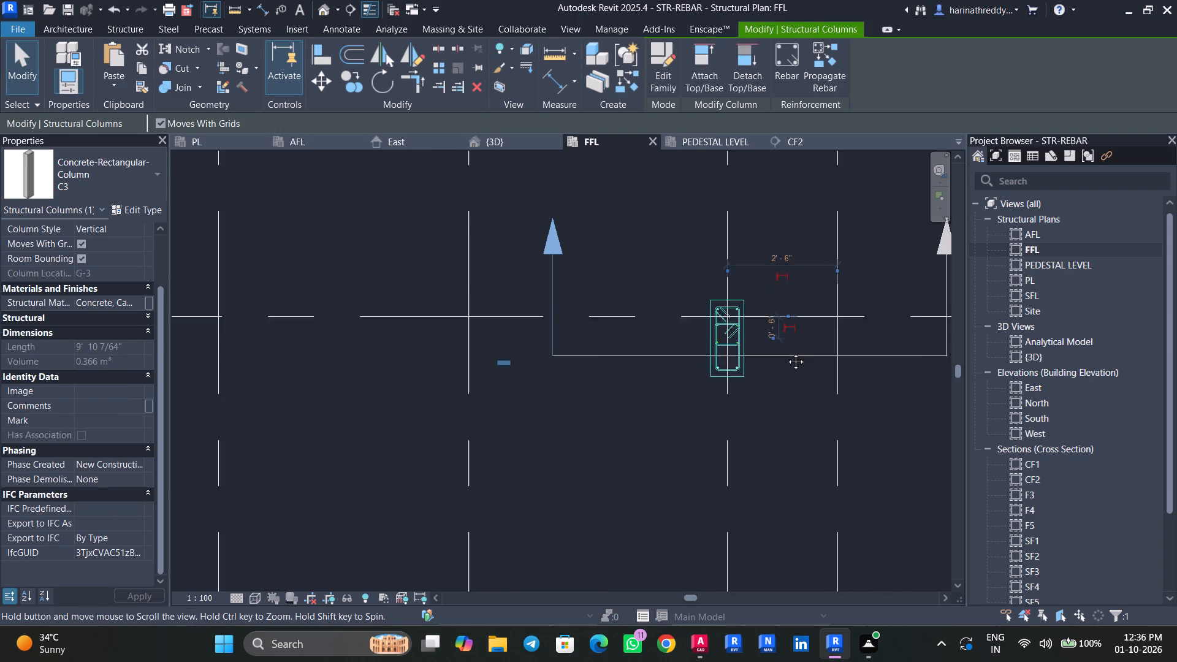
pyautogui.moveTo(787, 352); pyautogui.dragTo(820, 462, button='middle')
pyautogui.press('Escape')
# Propagate the rebar from the C4 column at B-5 to the unreinforced C4 column on grid 4, between D and E, aligned by host.
pyautogui.scroll(-9, 801, 419)
pyautogui.click(639, 360)
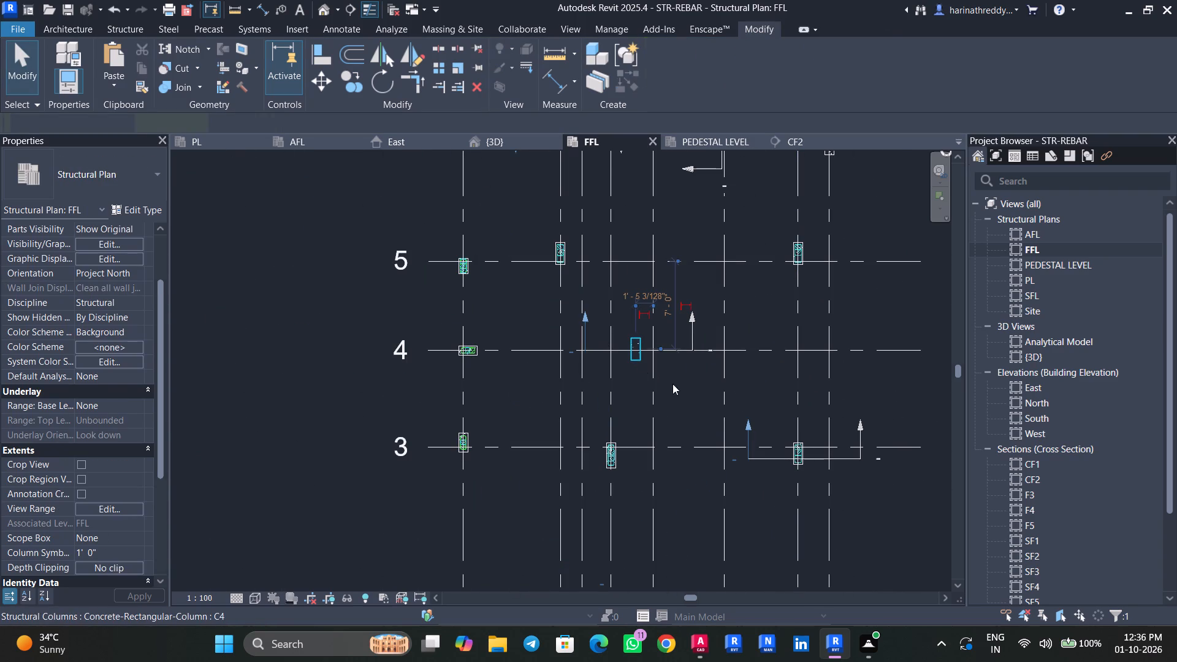
pyautogui.press('Escape')
pyautogui.scroll(3, 566, 294)
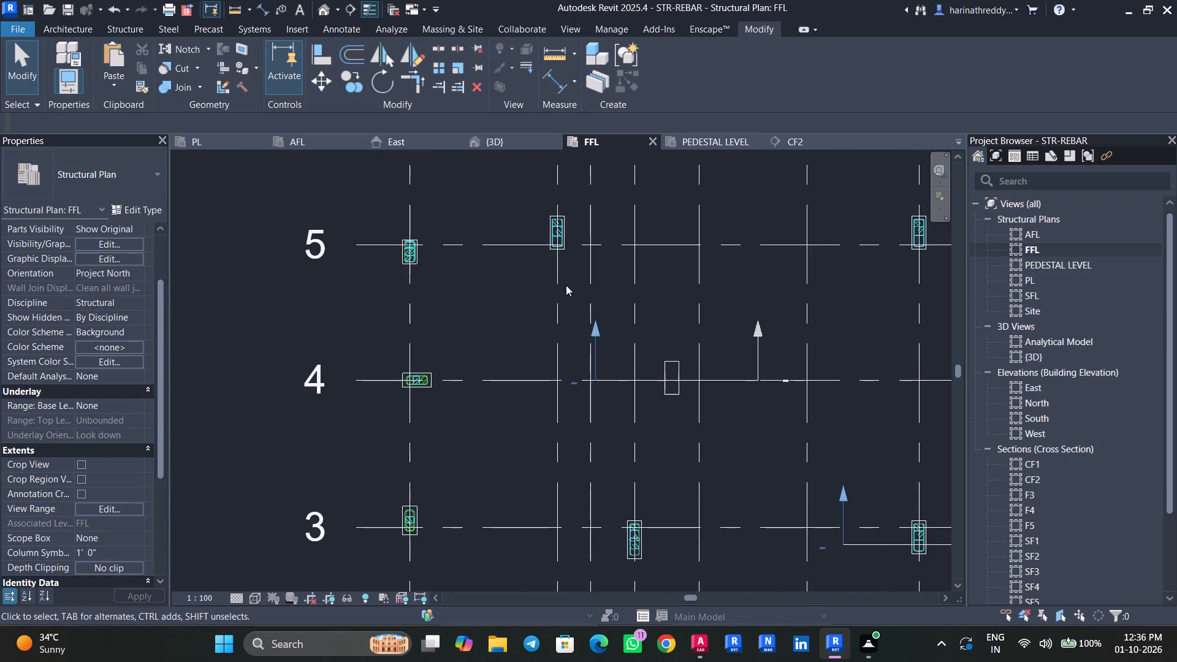
pyautogui.moveTo(568, 286); pyautogui.dragTo(625, 423, button='middle')
pyautogui.scroll(9, 606, 367)
pyautogui.click(629, 320)
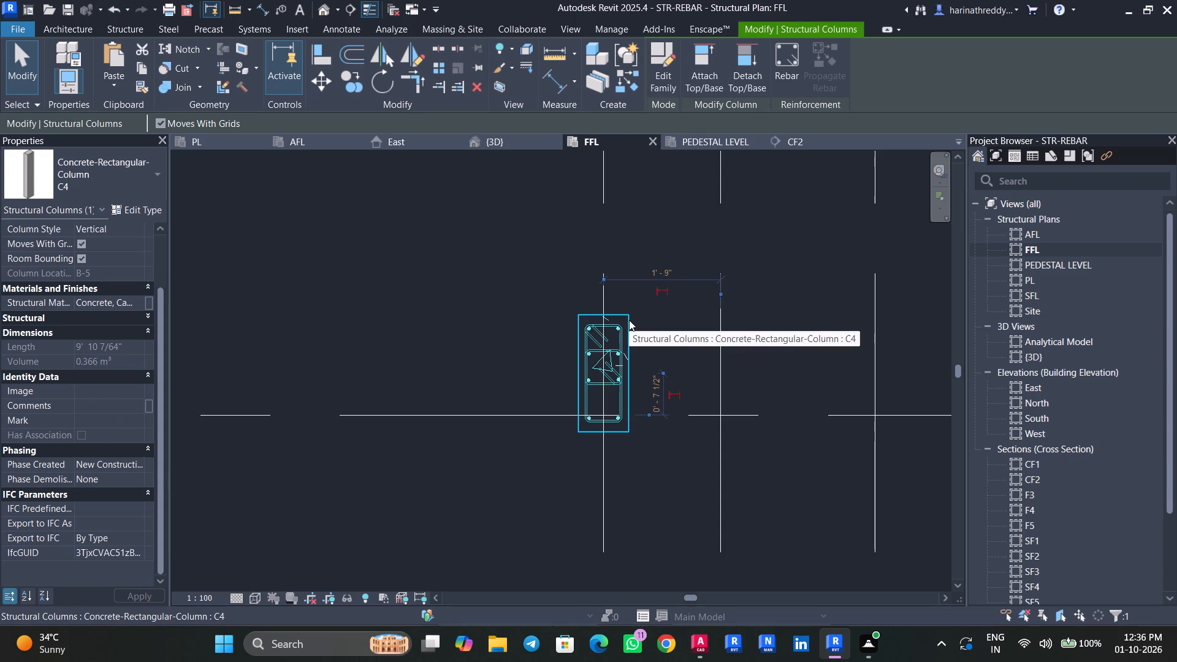
pyautogui.press('Escape')
pyautogui.press('Escape')
pyautogui.press('Tab')
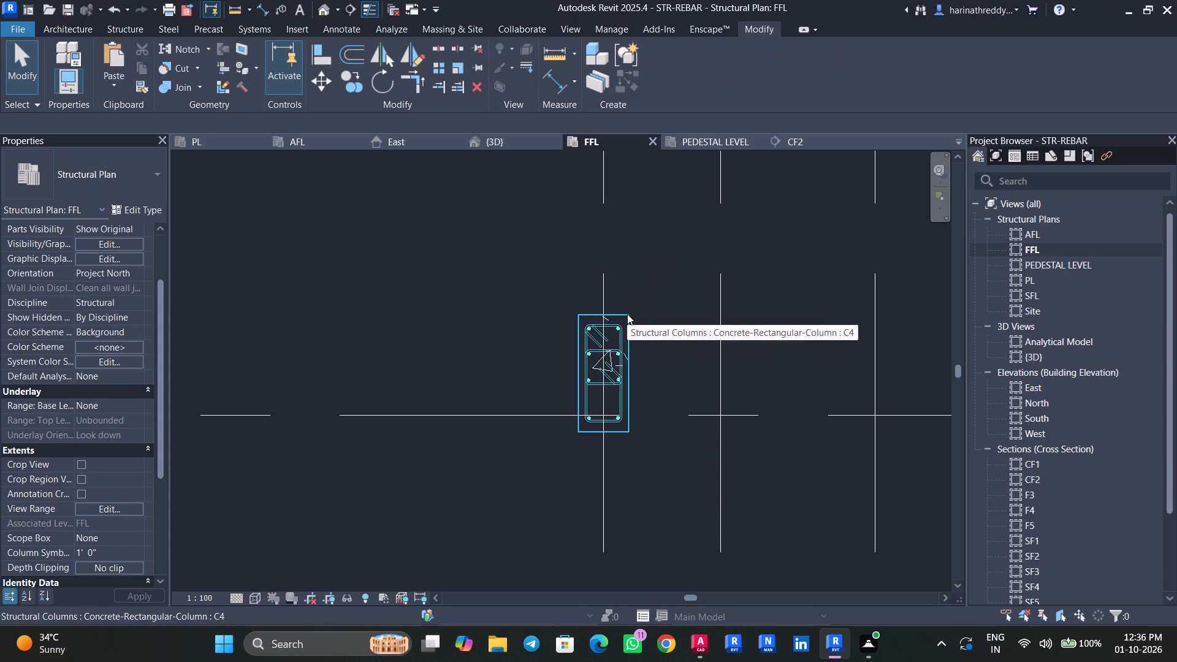
pyautogui.click(627, 314)
pyautogui.click(827, 82)
pyautogui.scroll(-9, 703, 365)
pyautogui.moveTo(747, 474); pyautogui.dragTo(704, 397, button='middle')
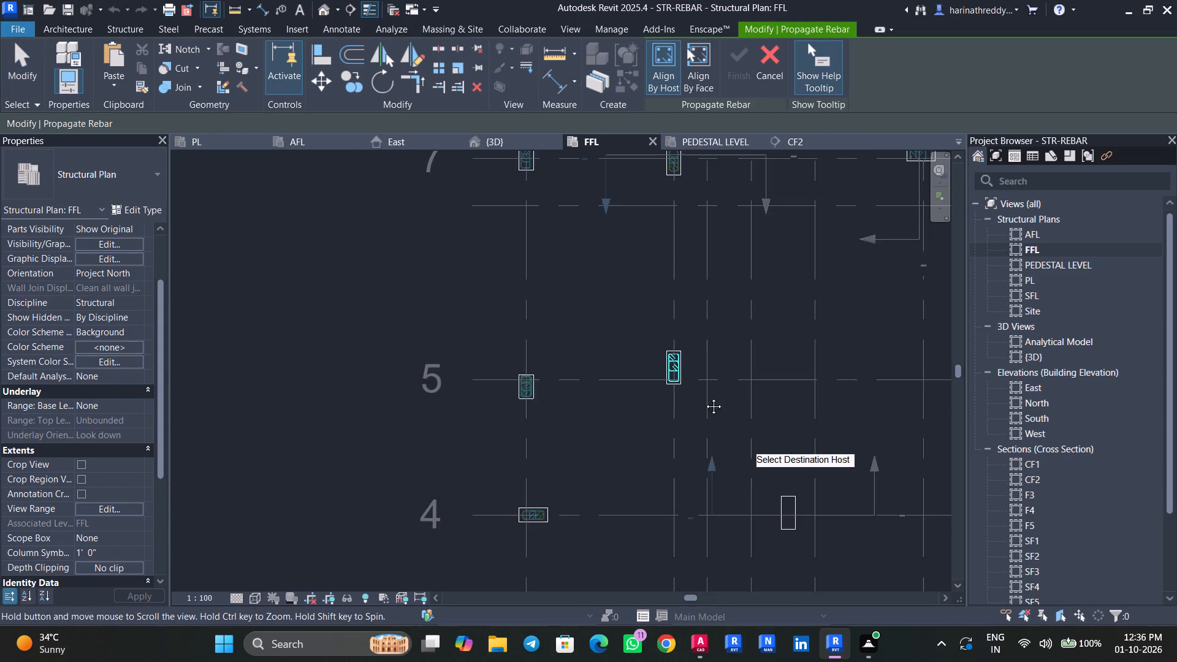
pyautogui.moveTo(704, 397); pyautogui.dragTo(690, 335, button='middle')
pyautogui.click(728, 393)
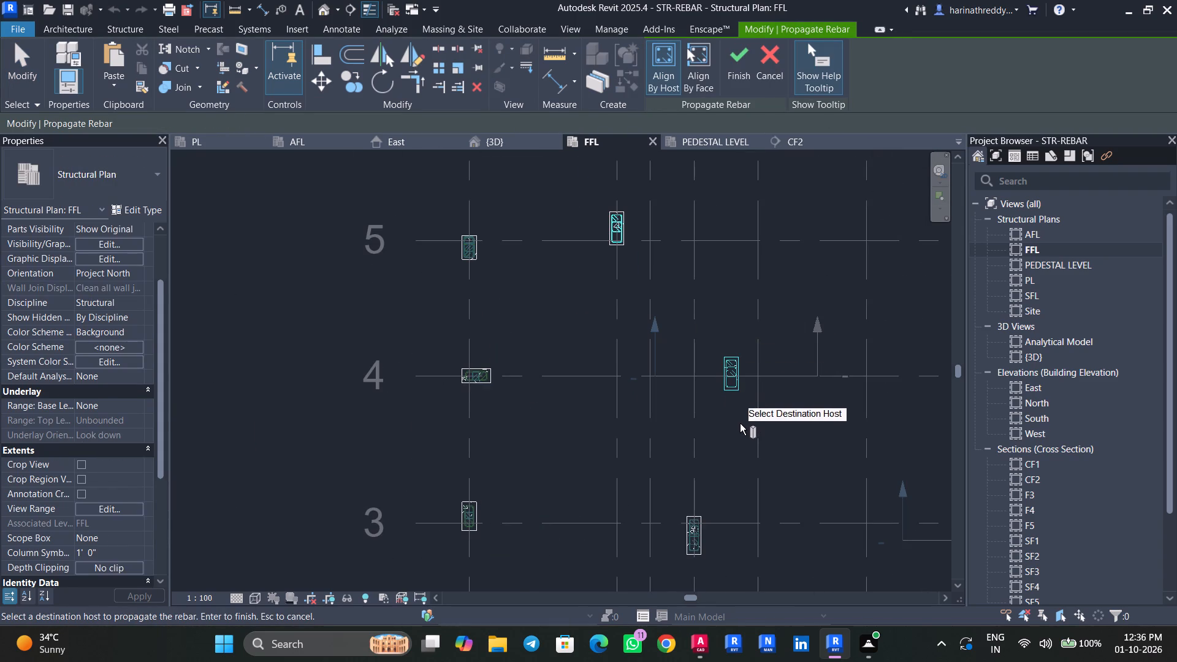
pyautogui.click(736, 71)
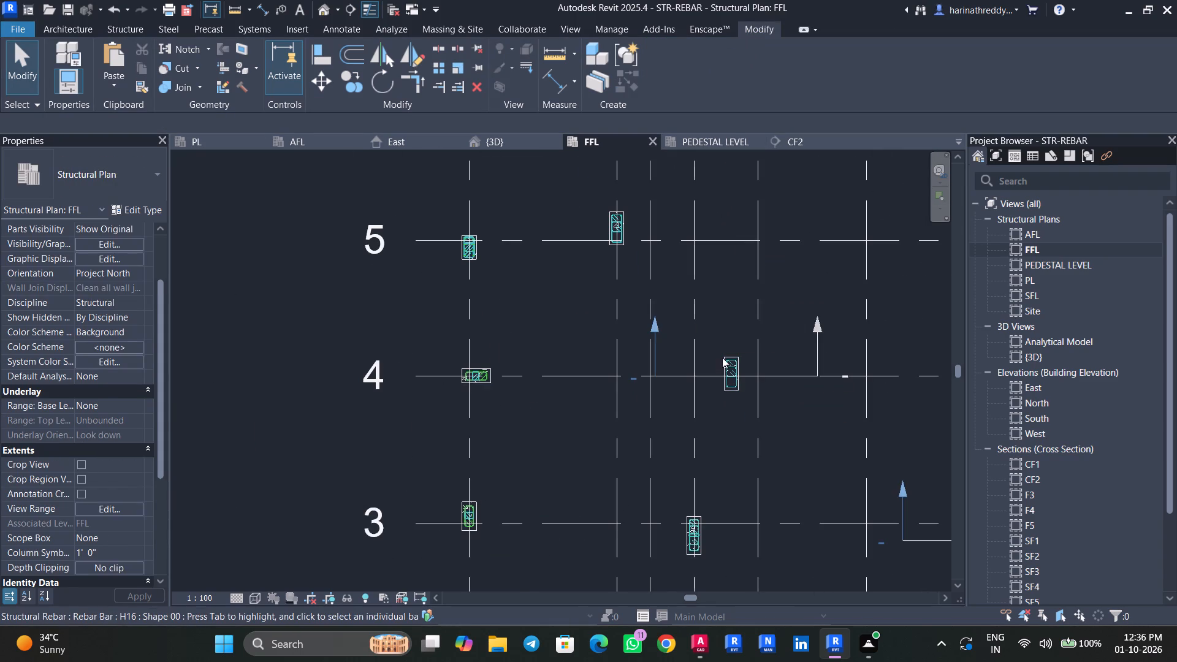
# Check the type of the unreinforced column at H-6.
pyautogui.scroll(-4, 723, 357)
pyautogui.moveTo(793, 428); pyautogui.dragTo(714, 500, button='middle')
pyautogui.press('Escape')
pyautogui.press('Escape')
pyautogui.scroll(3, 825, 261)
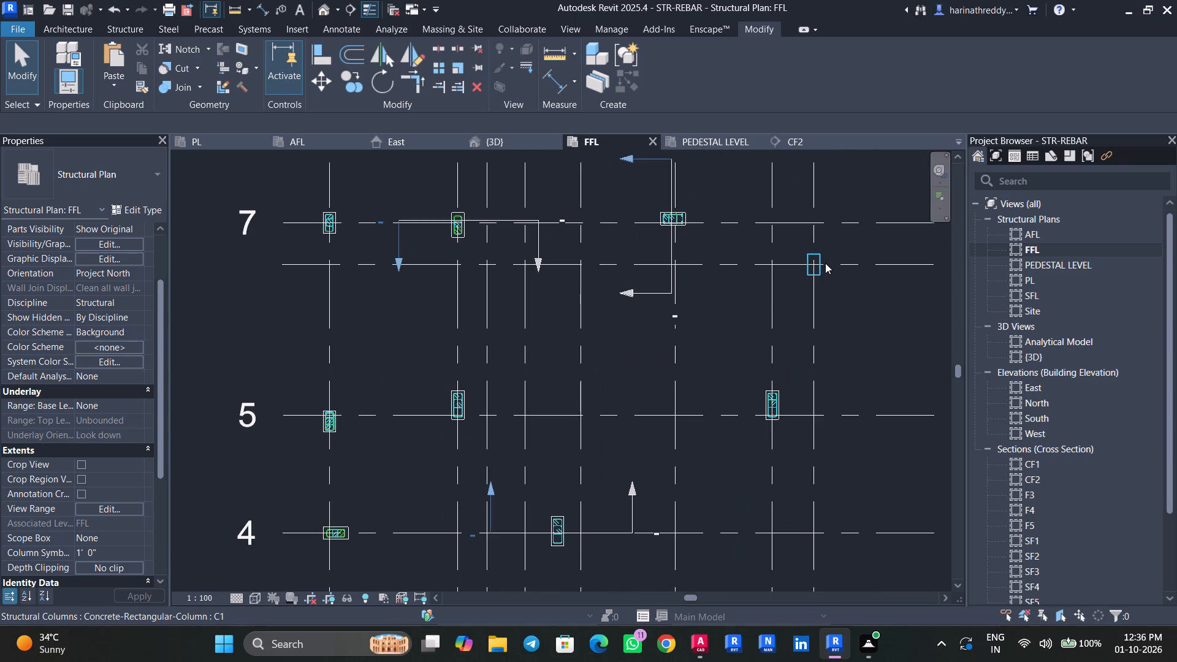
pyautogui.click(822, 265)
pyautogui.moveTo(749, 322); pyautogui.dragTo(814, 432, button='middle')
pyautogui.press('Escape')
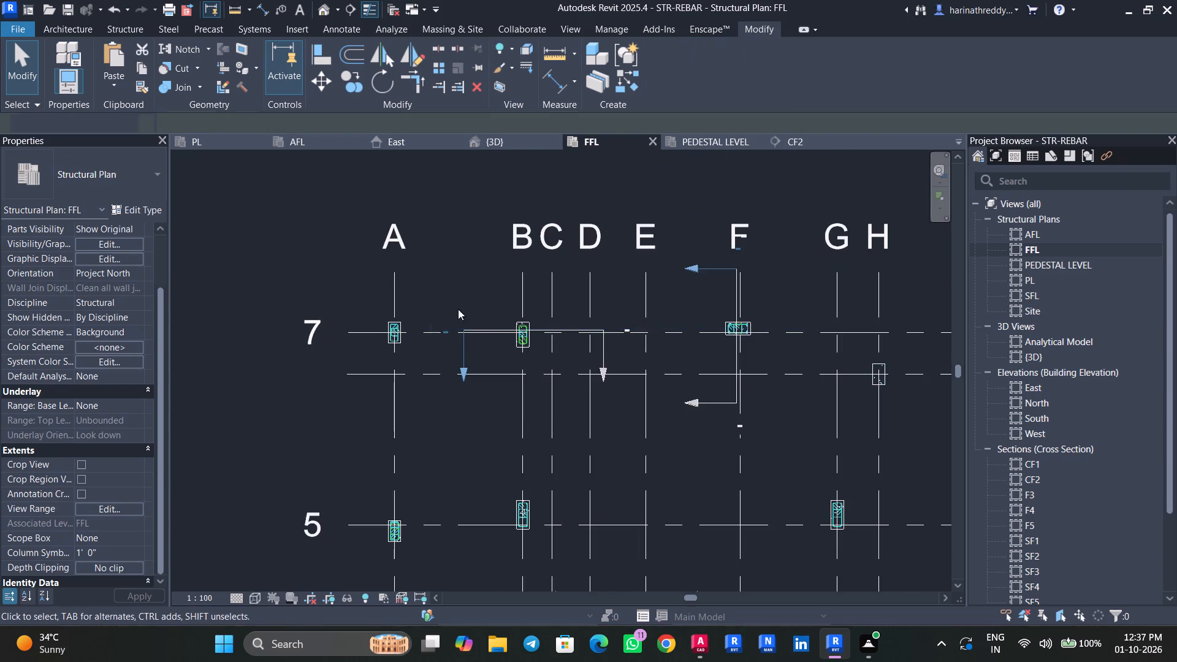
# Propagate the rebar from the C1 column at A-7 to the unreinforced C1 column at H-6, aligned by host.
pyautogui.scroll(7, 421, 318)
pyautogui.click(367, 327)
pyautogui.scroll(4, 385, 324)
pyautogui.press('Escape')
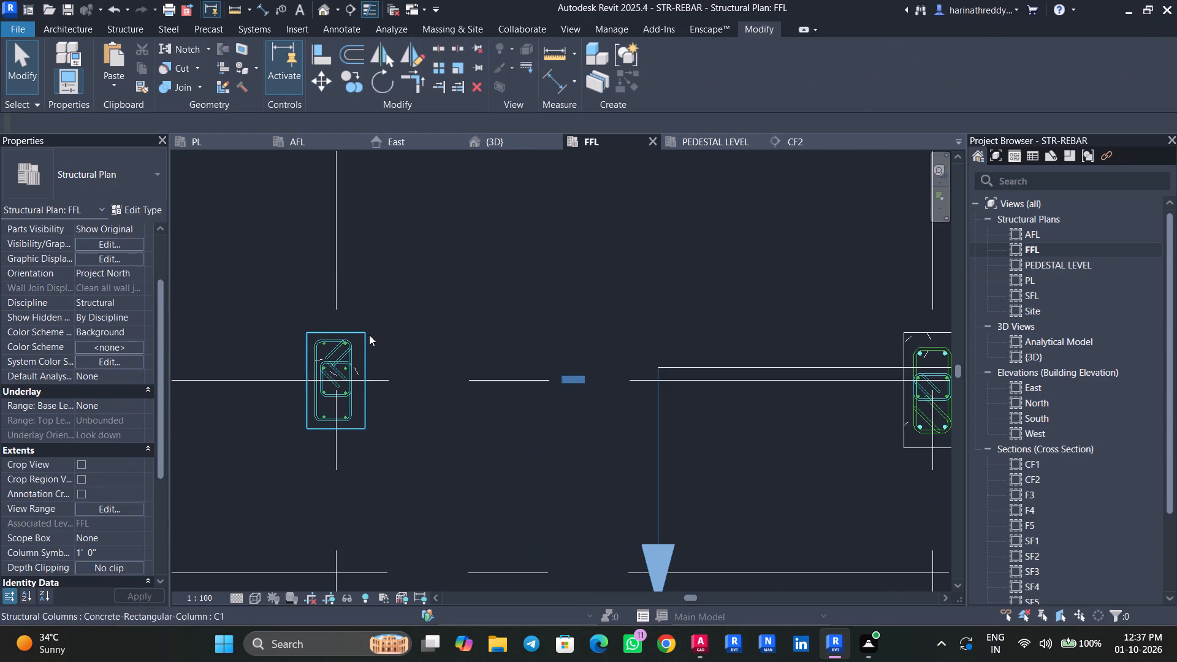
pyautogui.click(368, 335)
pyautogui.press('Escape')
pyautogui.press('Escape')
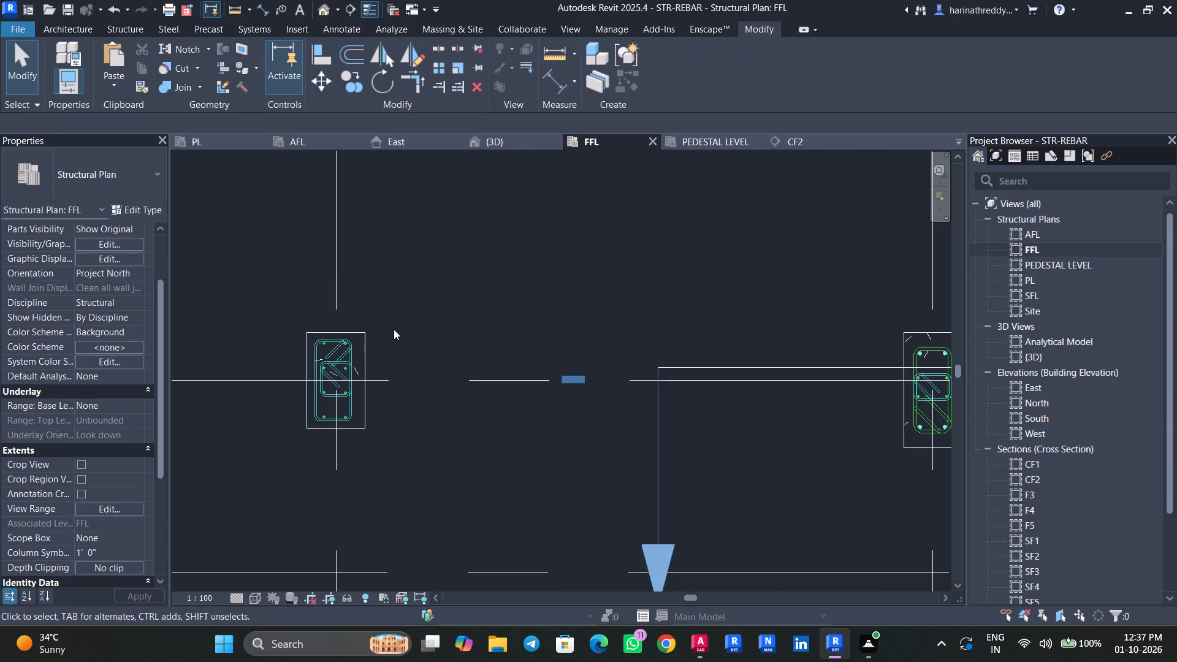
pyautogui.press('Tab')
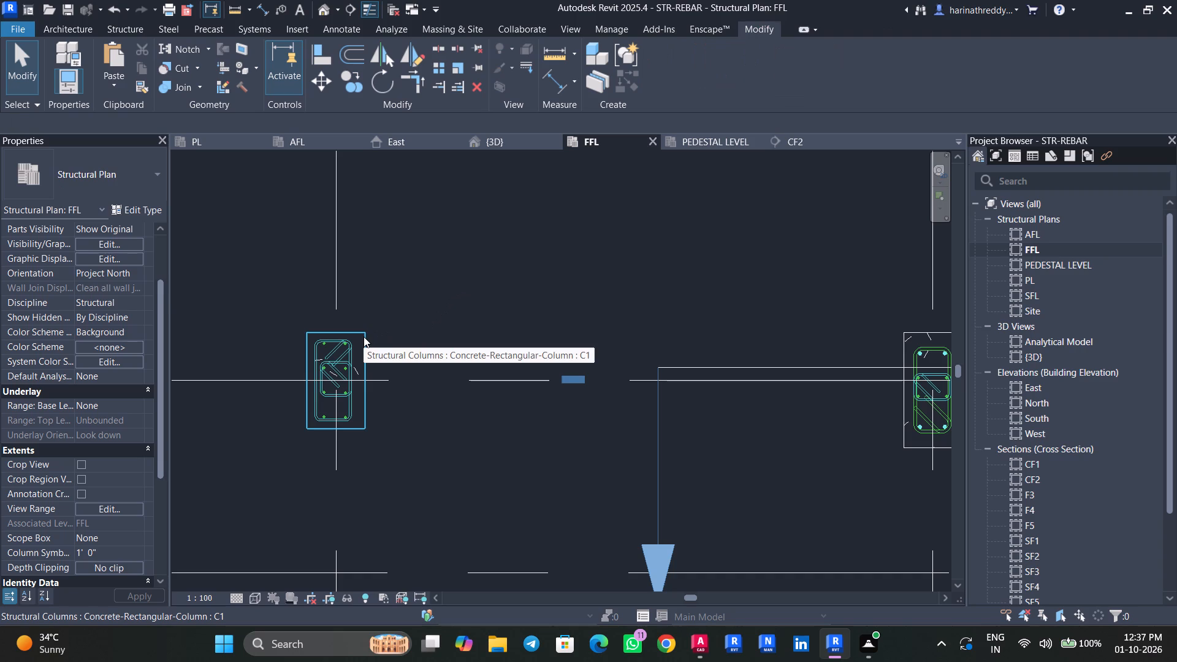
pyautogui.click(364, 337)
pyautogui.click(821, 87)
pyautogui.scroll(-2, 569, 295)
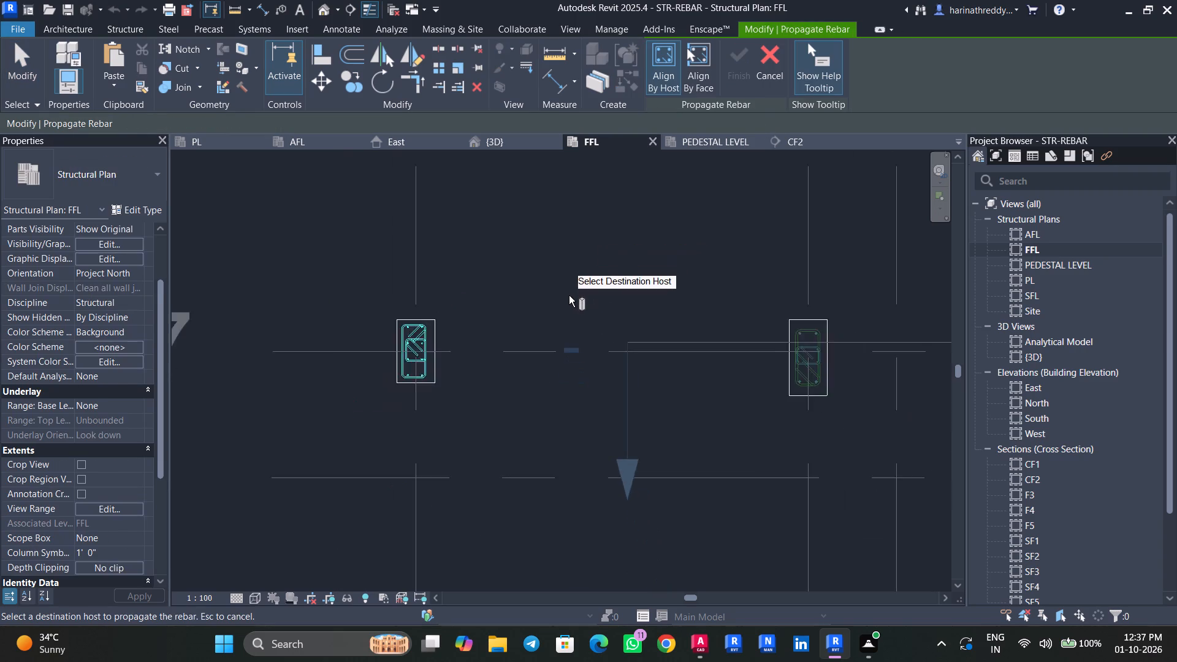
pyautogui.scroll(-3, 569, 295)
pyautogui.scroll(1, 571, 295)
pyautogui.scroll(-1, 571, 297)
pyautogui.moveTo(763, 361); pyautogui.dragTo(312, 310, button='middle')
pyautogui.moveTo(824, 352); pyautogui.dragTo(460, 360, button='middle')
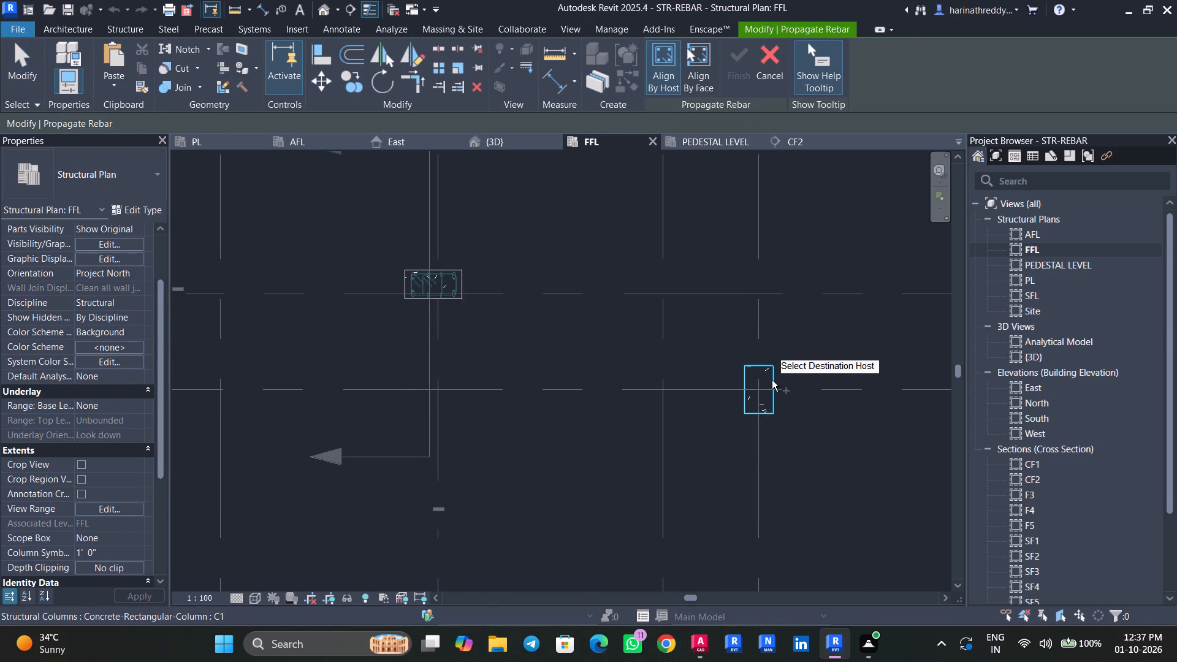
pyautogui.click(772, 380)
pyautogui.click(734, 78)
# Narrow the inner H8 tie in the column at H-6 until its width A is 115 mm.
pyautogui.scroll(4, 757, 356)
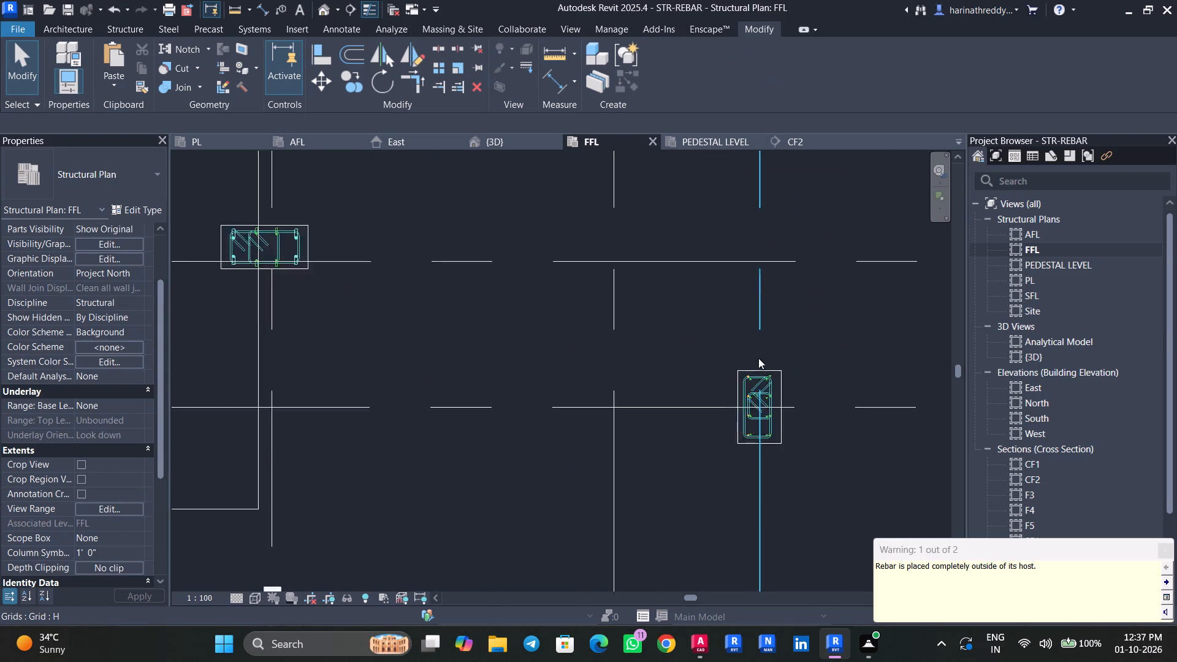
pyautogui.scroll(11, 758, 358)
pyautogui.moveTo(745, 408); pyautogui.dragTo(716, 305, button='middle')
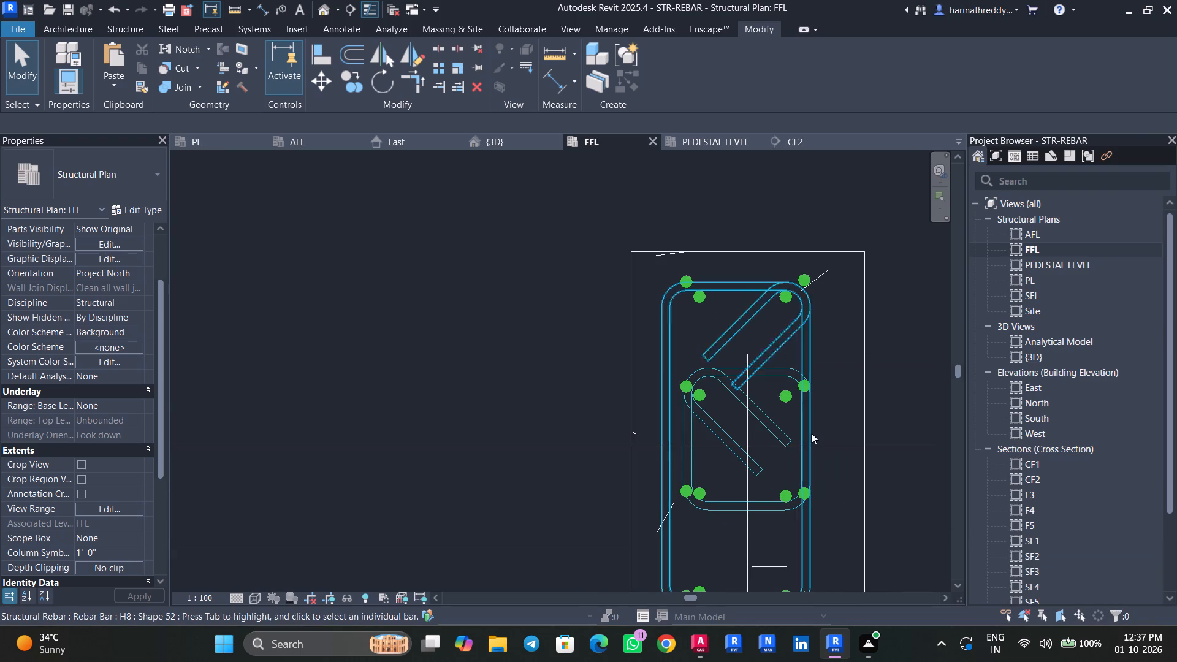
pyautogui.press('Escape')
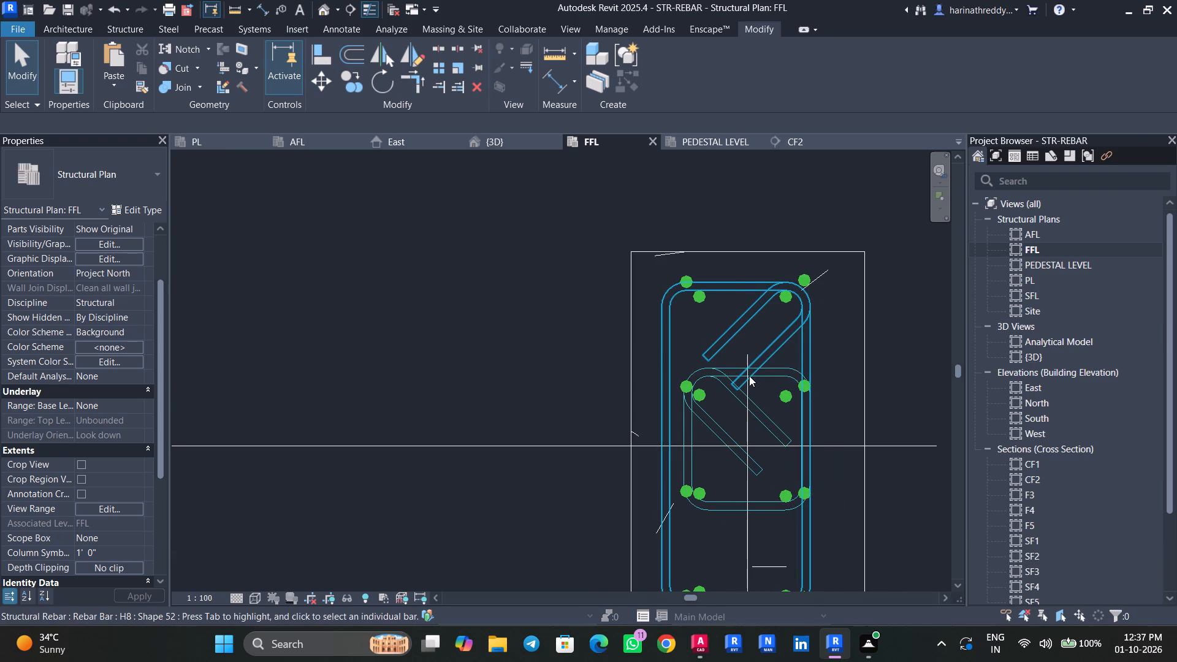
pyautogui.click(749, 376)
pyautogui.press('Escape')
pyautogui.click(766, 378)
pyautogui.moveTo(801, 438); pyautogui.dragTo(798, 438)
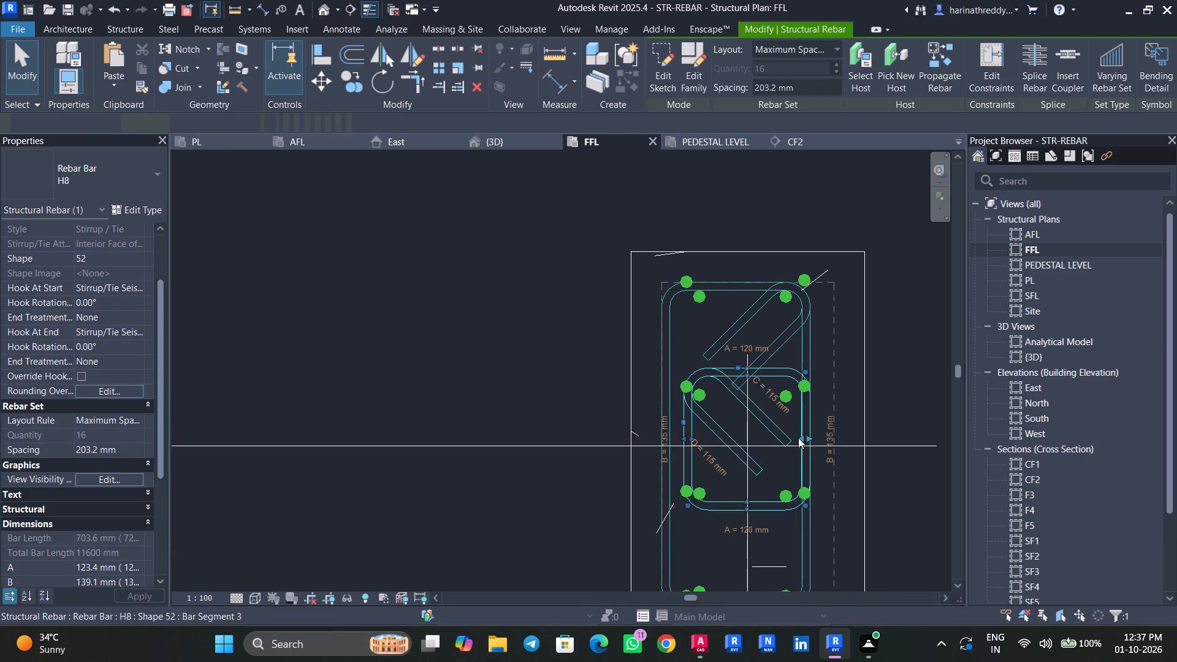
pyautogui.moveTo(798, 438); pyautogui.dragTo(794, 438)
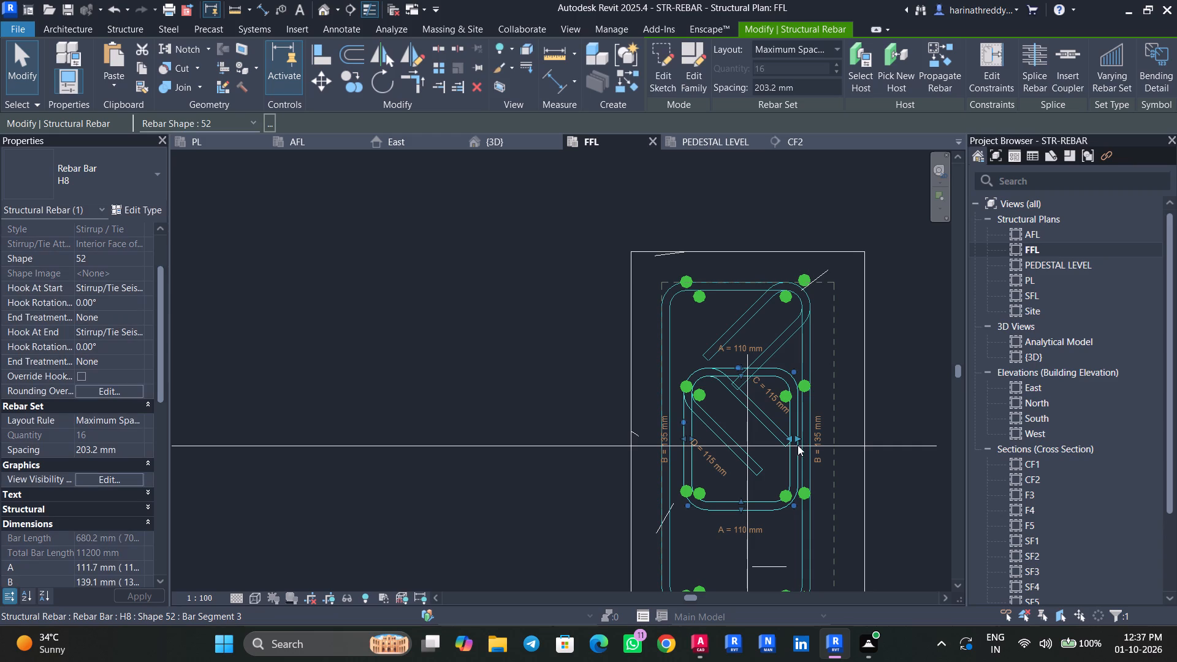
pyautogui.click(799, 439)
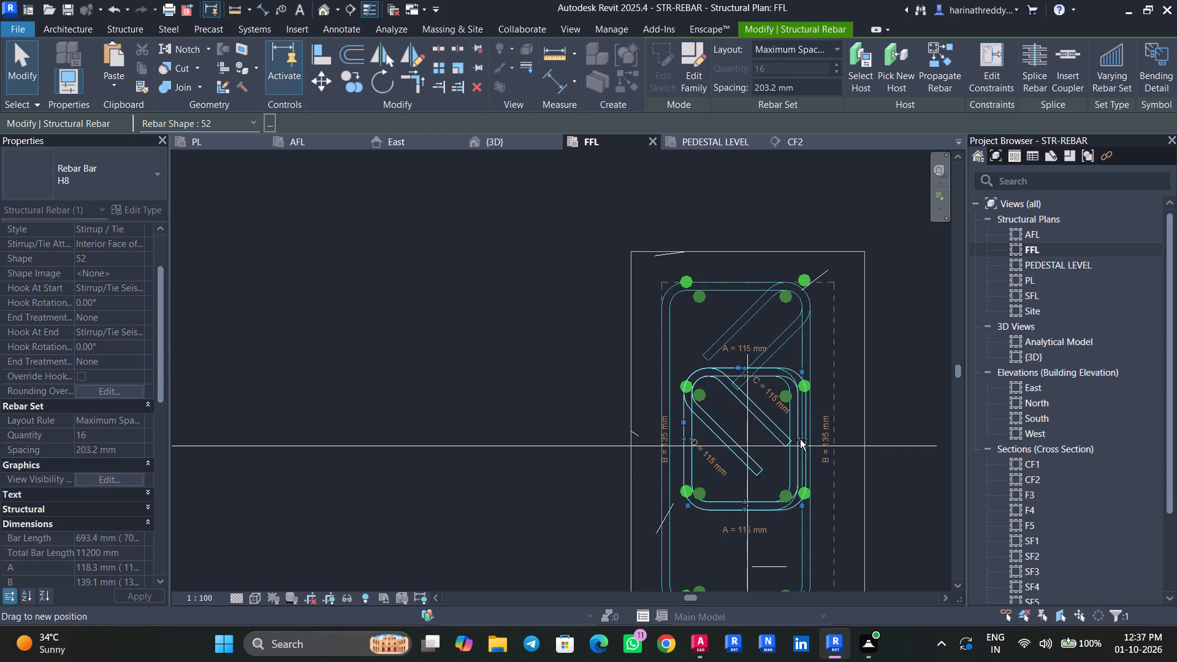
pyautogui.press('Escape')
pyautogui.press('Escape')
pyautogui.click(728, 292)
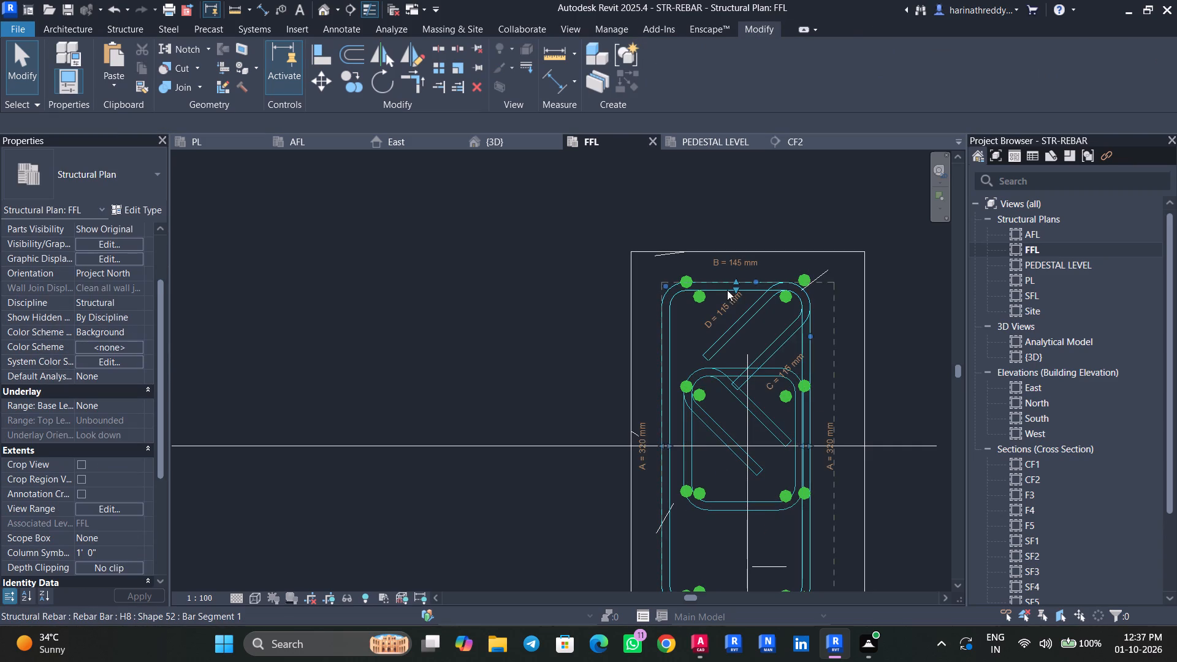
pyautogui.scroll(4, 734, 282)
pyautogui.press('Escape')
# Look over the plan for columns still without rebar and check the type of the one at H-2.
pyautogui.scroll(-7, 711, 318)
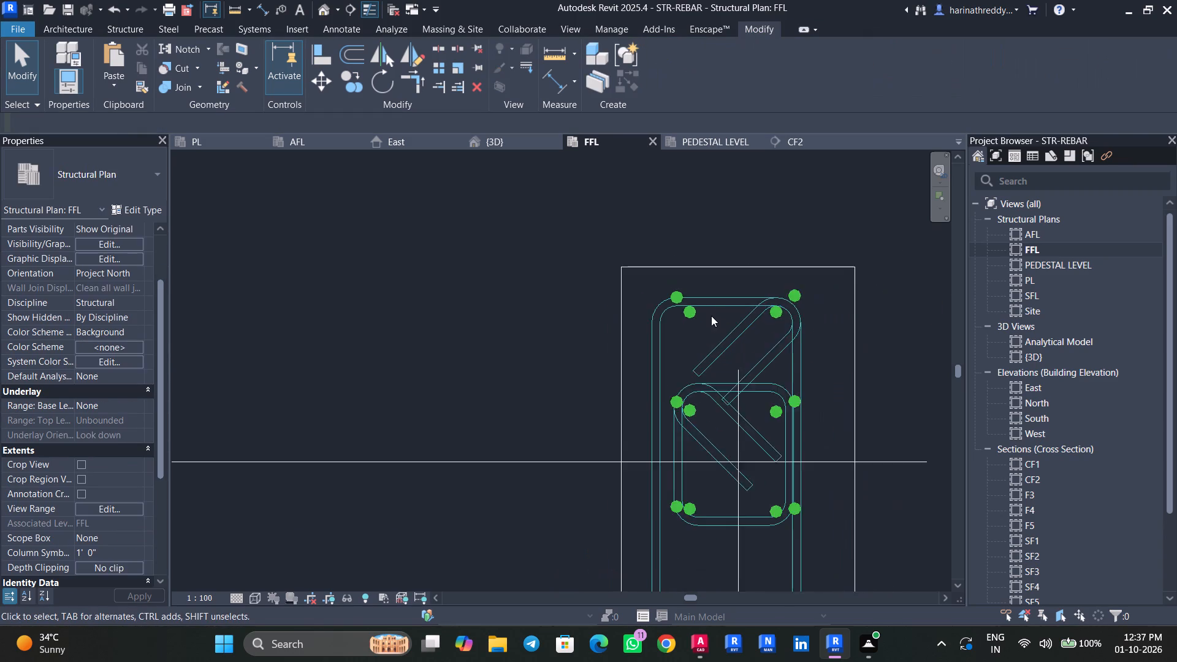
pyautogui.scroll(-8, 711, 316)
pyautogui.scroll(1, 711, 314)
pyautogui.scroll(-11, 711, 314)
pyautogui.moveTo(689, 361); pyautogui.dragTo(728, 303, button='middle')
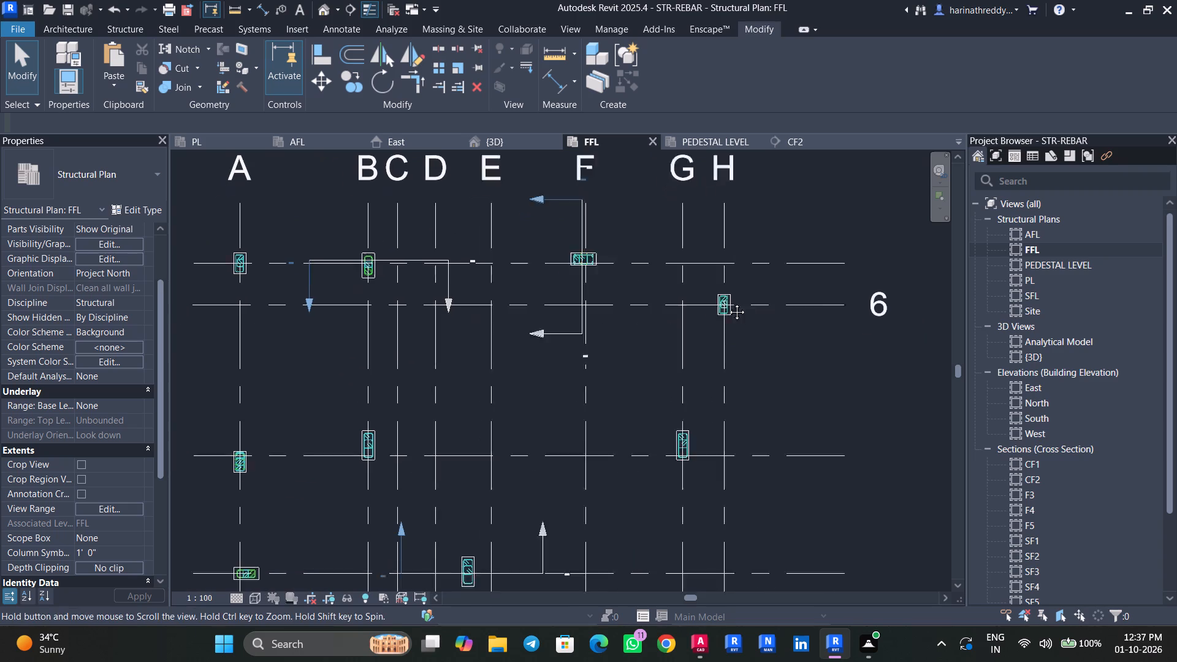
pyautogui.moveTo(728, 303); pyautogui.dragTo(738, 282, button='middle')
pyautogui.scroll(-5, 753, 384)
pyautogui.moveTo(755, 407); pyautogui.dragTo(798, 380, button='middle')
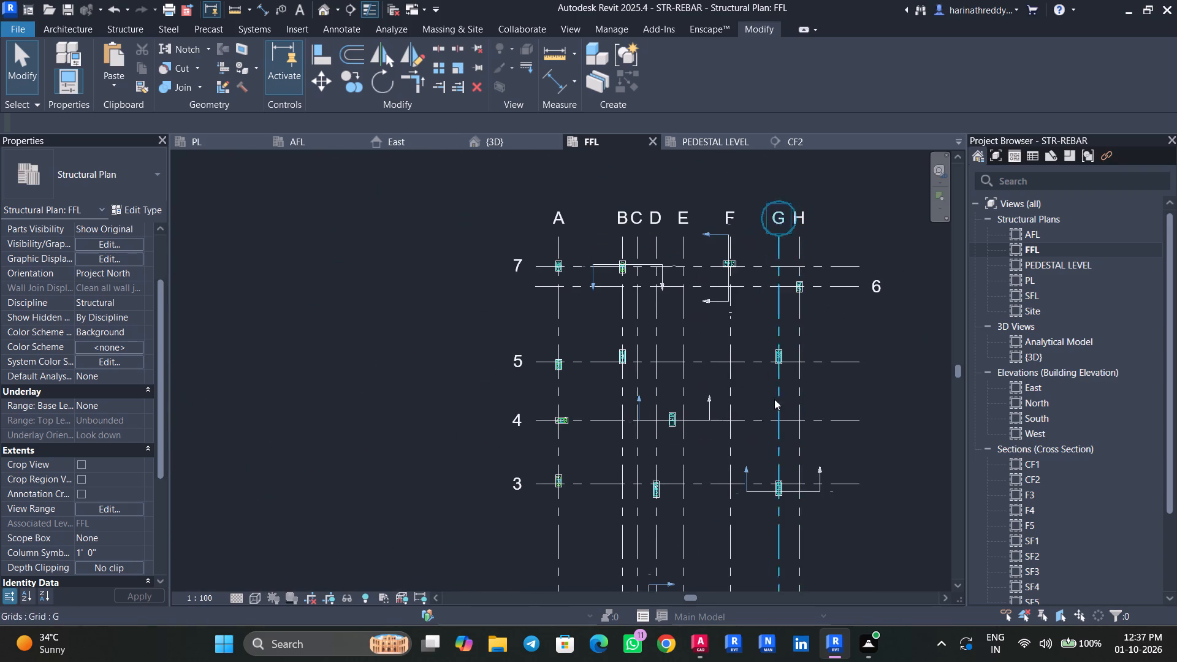
pyautogui.scroll(4, 630, 303)
pyautogui.moveTo(735, 406); pyautogui.dragTo(753, 278, button='middle')
pyautogui.moveTo(783, 457); pyautogui.dragTo(717, 321, button='middle')
pyautogui.moveTo(801, 474); pyautogui.dragTo(704, 280, button='middle')
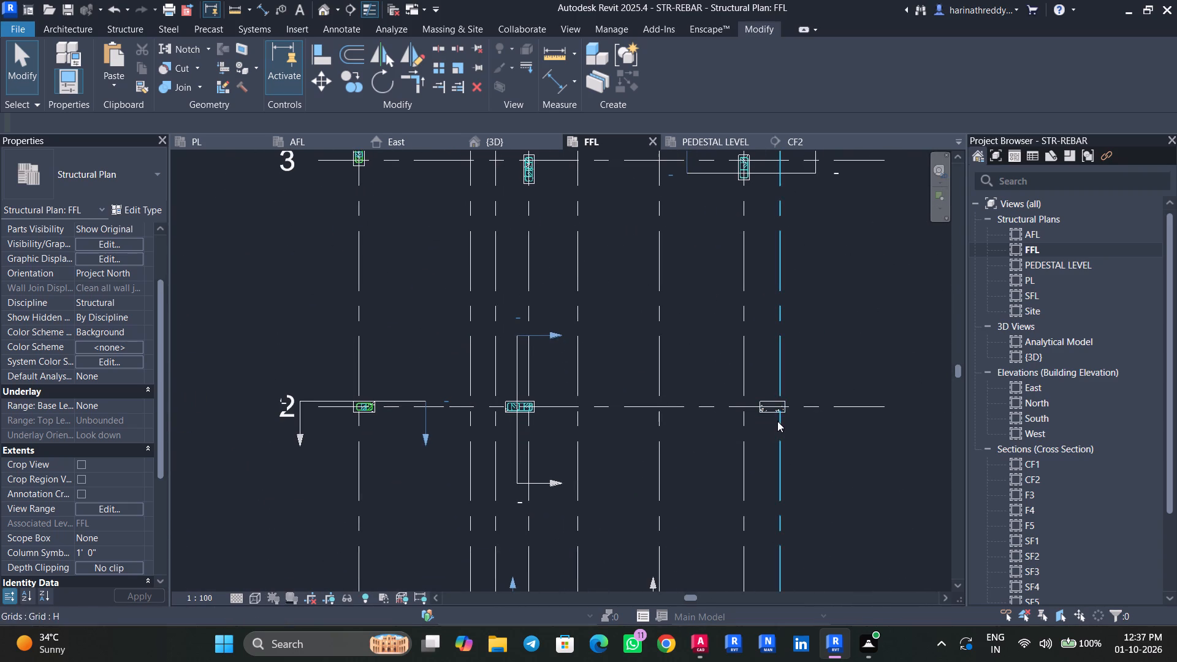
pyautogui.click(778, 413)
pyautogui.moveTo(808, 455); pyautogui.dragTo(715, 579, button='middle')
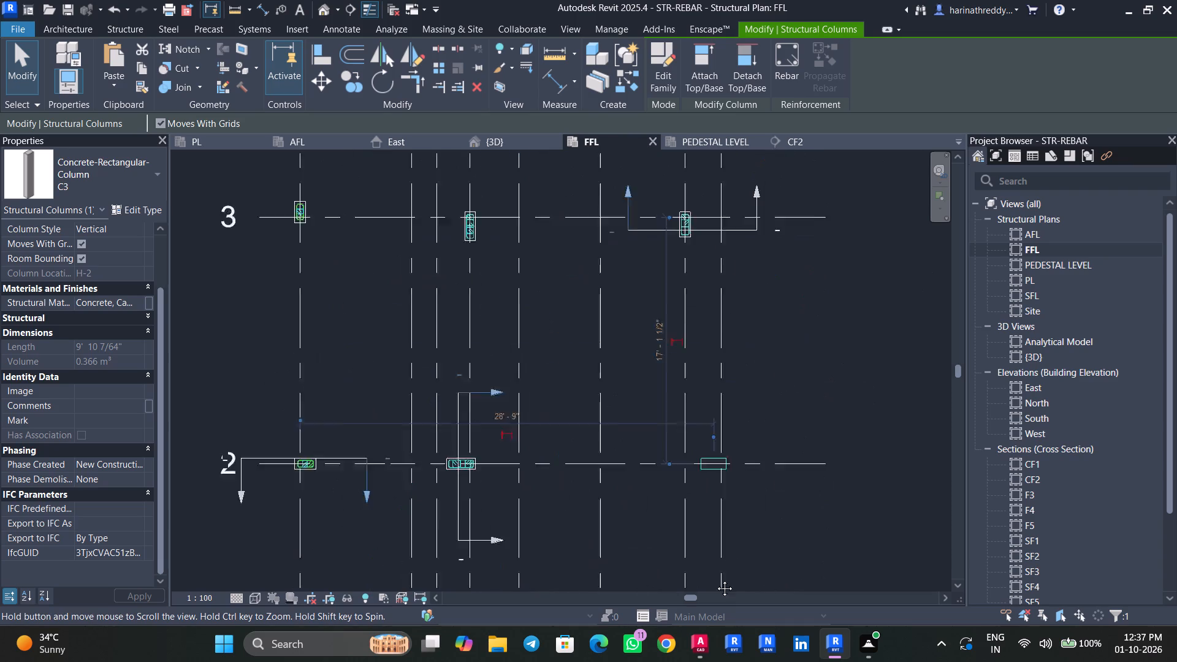
pyautogui.moveTo(715, 579); pyautogui.dragTo(717, 581, button='middle')
pyautogui.scroll(1, 717, 578)
pyautogui.press('Escape')
# Propagate the rebar from the C3 column at G-3 to the unreinforced C3 column at H-2, aligned by host.
pyautogui.click(653, 266)
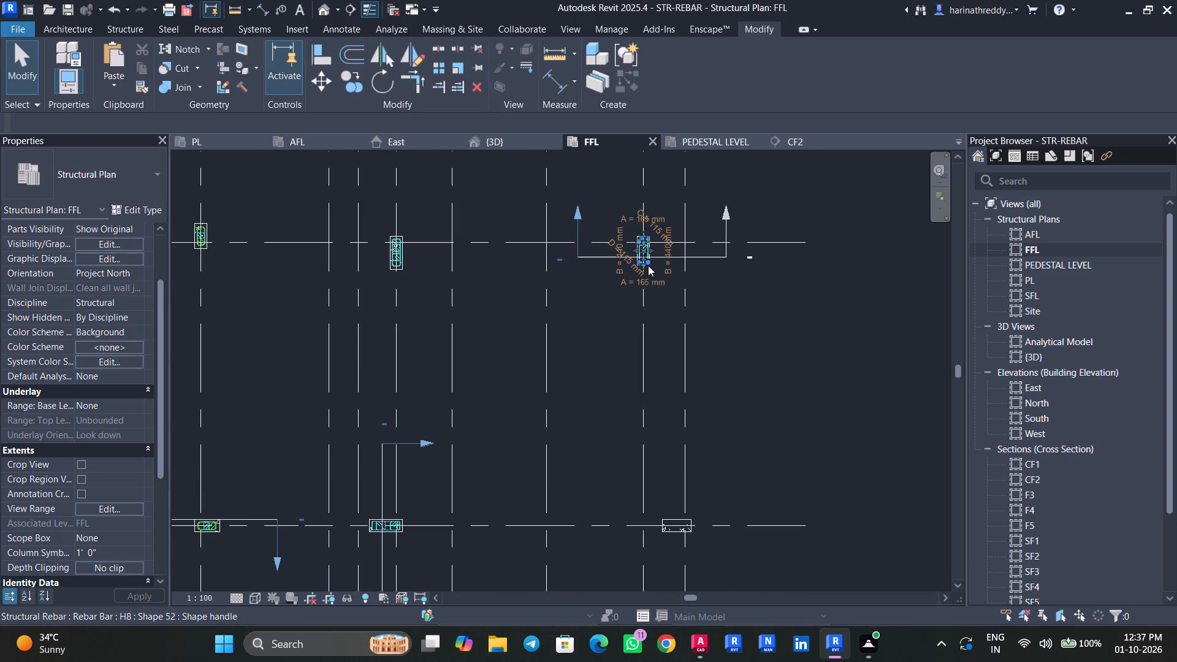
pyautogui.press('Escape')
pyautogui.scroll(9, 648, 265)
pyautogui.press('Escape')
pyautogui.click(648, 265)
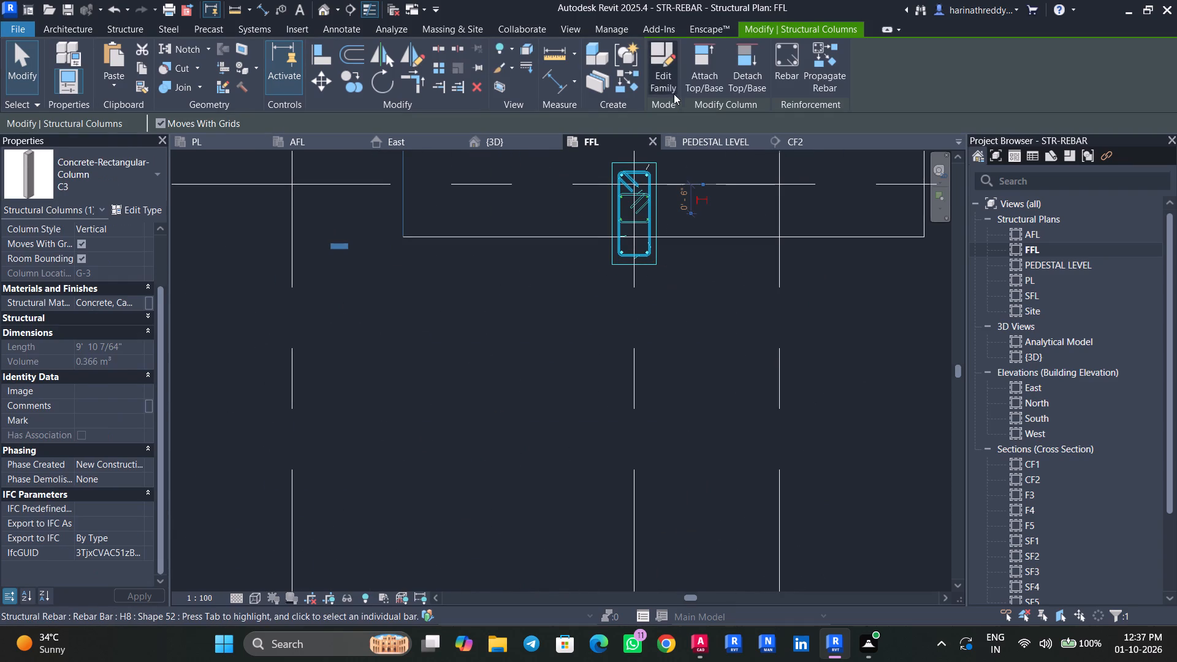
pyautogui.click(824, 79)
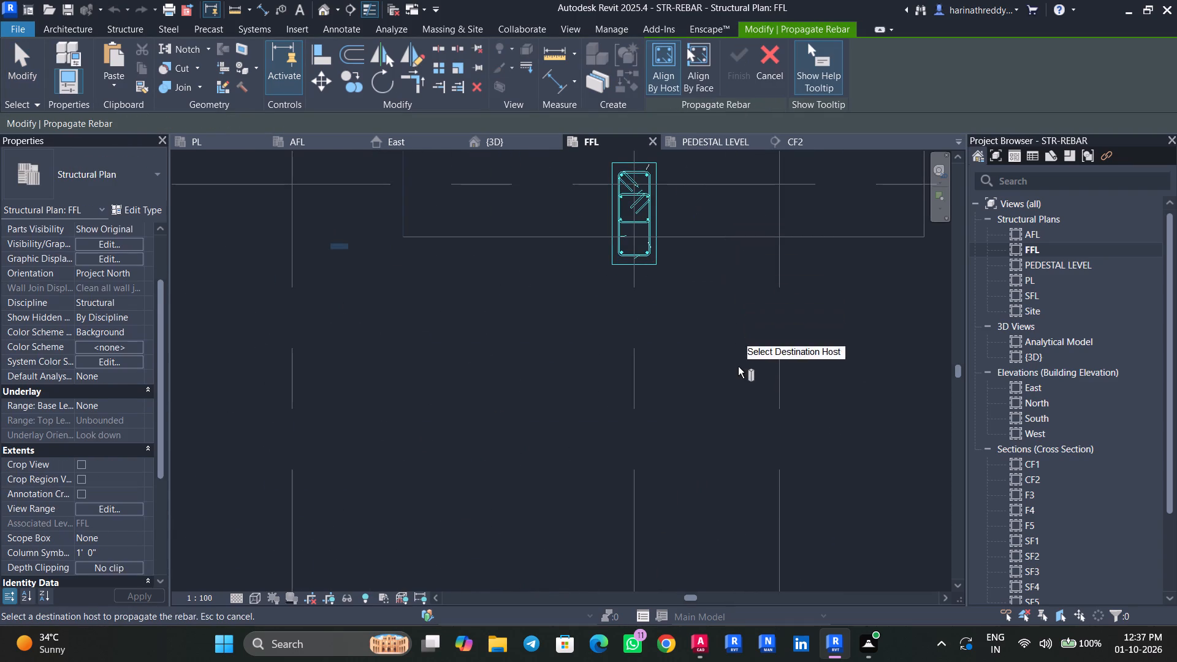
pyautogui.scroll(-6, 738, 367)
pyautogui.moveTo(736, 378); pyautogui.dragTo(687, 158, button='middle')
pyautogui.click(703, 490)
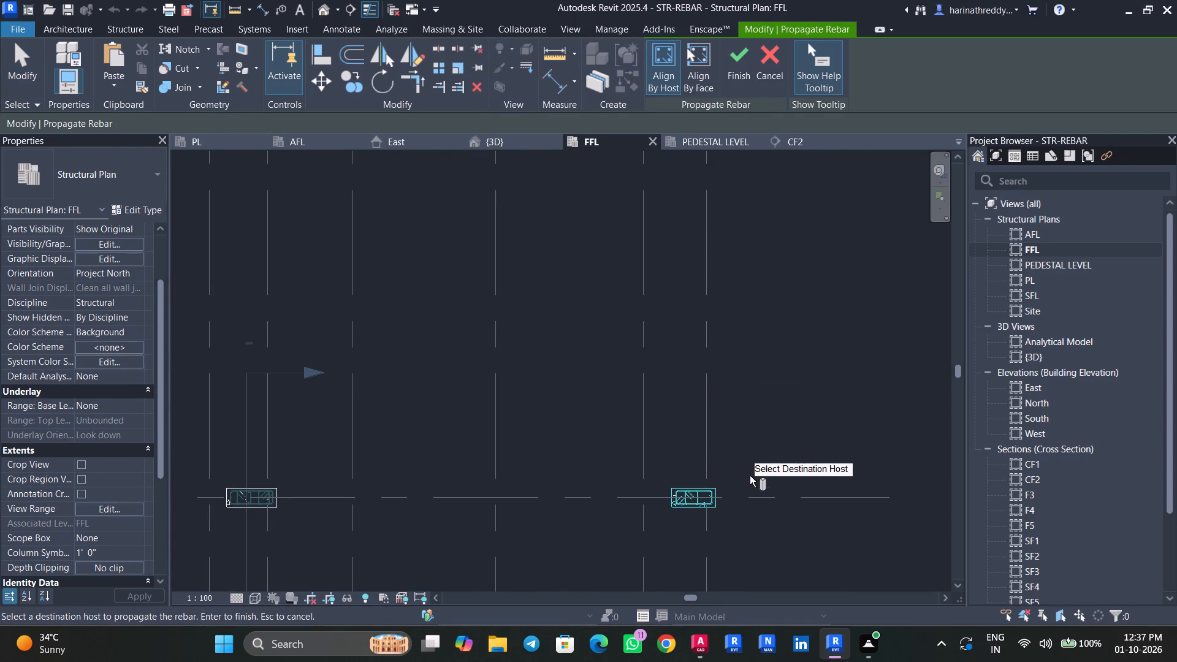
pyautogui.click(735, 78)
# Compare the type of the unreinforced column at E-1 with the reinforced column at D-2.
pyautogui.moveTo(688, 382); pyautogui.dragTo(812, 177, button='middle')
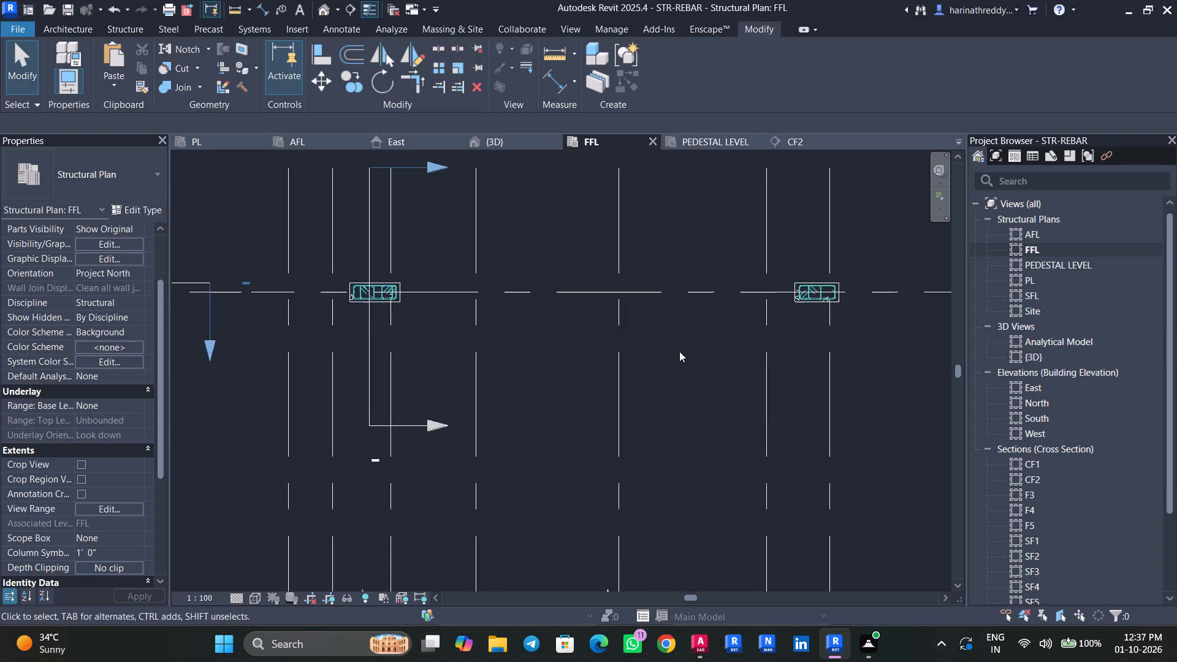
pyautogui.scroll(-4, 656, 356)
pyautogui.click(559, 529)
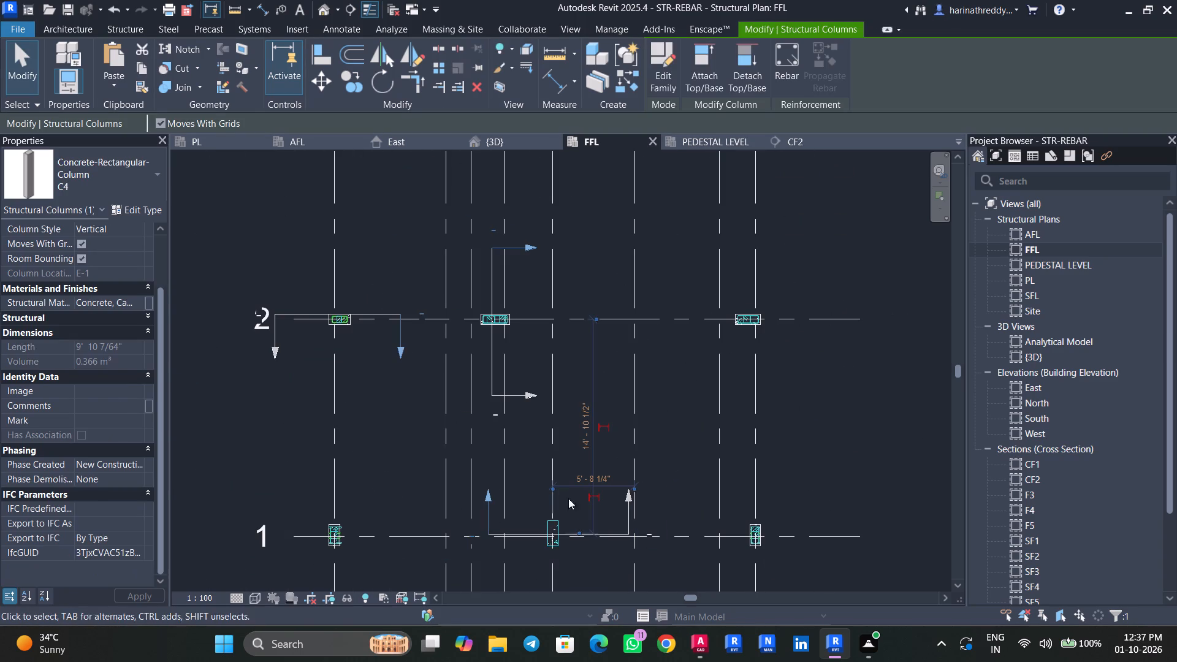
pyautogui.press('Escape')
pyautogui.scroll(4, 501, 329)
pyautogui.press('Escape')
pyautogui.click(520, 322)
pyautogui.scroll(-4, 552, 367)
pyautogui.press('Escape')
pyautogui.press('Escape')
# Propagate the rebar from the C4 column on grid 4 near E to the unreinforced C4 column at E-1, aligned by host.
pyautogui.moveTo(438, 411); pyautogui.dragTo(466, 273, button='middle')
pyautogui.moveTo(740, 371); pyautogui.dragTo(726, 631, button='middle')
pyautogui.moveTo(659, 341); pyautogui.dragTo(665, 535, button='middle')
pyautogui.scroll(5, 587, 283)
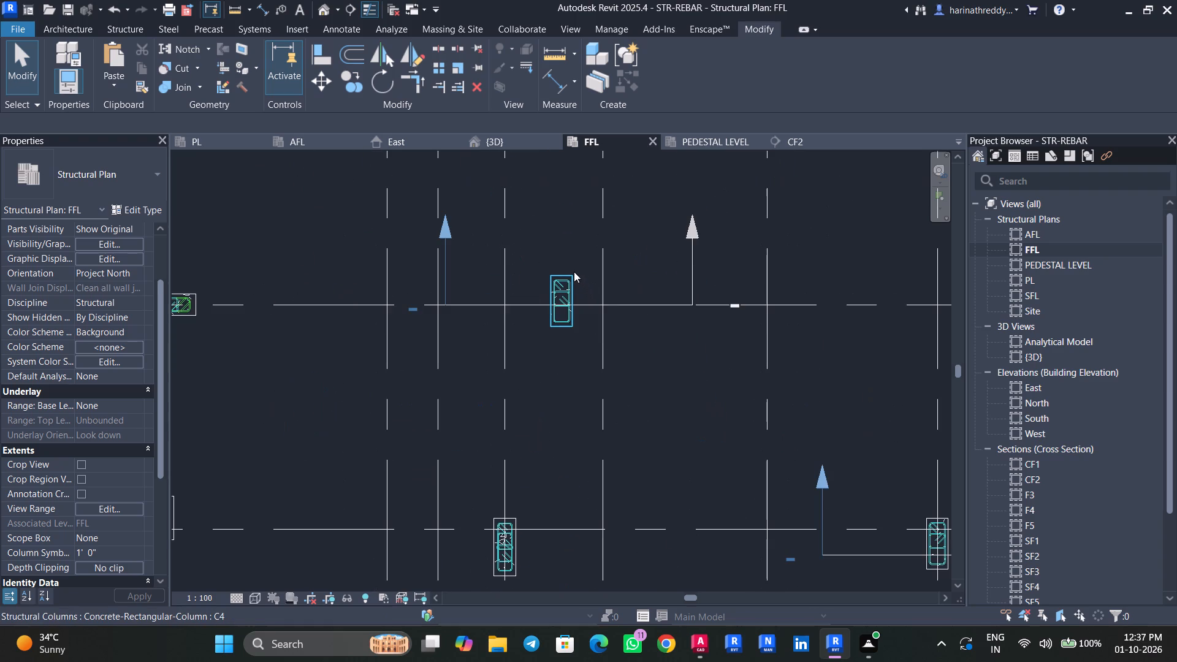
pyautogui.click(574, 271)
pyautogui.click(813, 83)
pyautogui.scroll(-1, 645, 352)
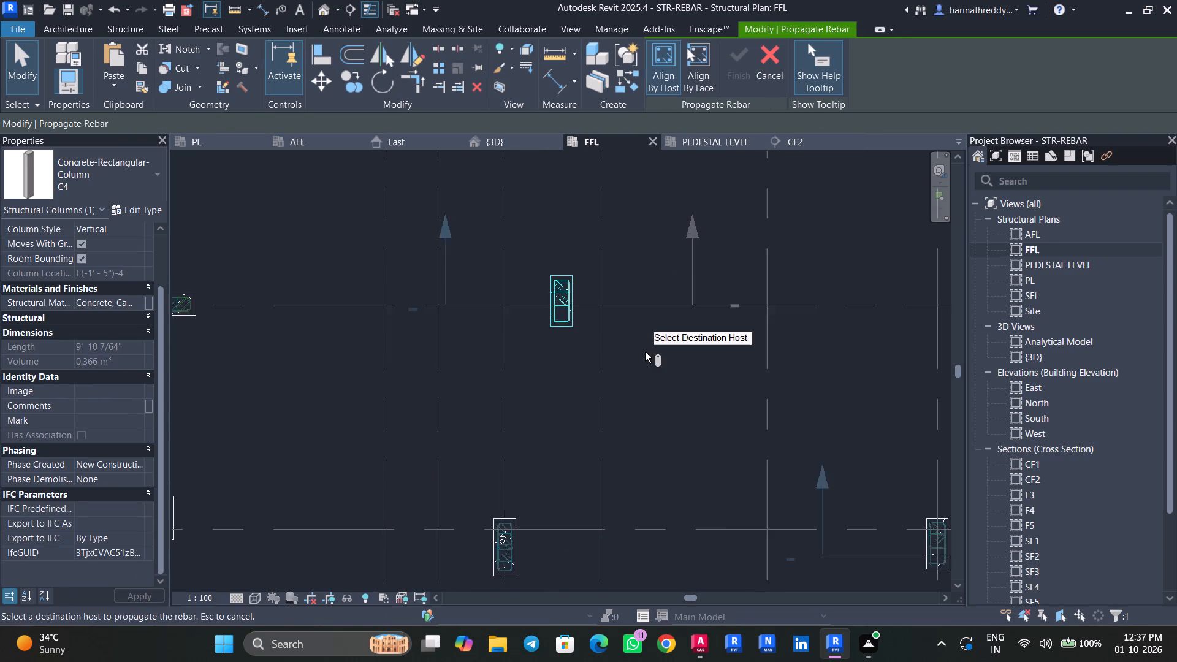
pyautogui.scroll(-11, 645, 352)
pyautogui.moveTo(625, 522); pyautogui.dragTo(634, 409, button='middle')
pyautogui.scroll(12, 641, 452)
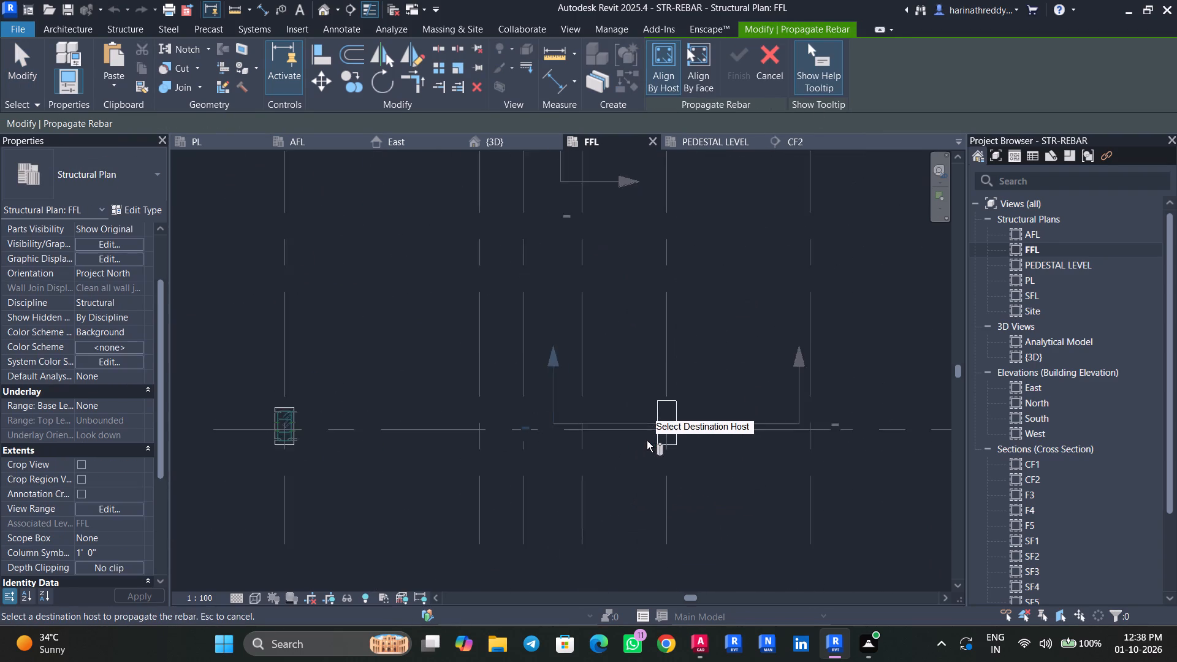
pyautogui.scroll(4, 647, 441)
pyautogui.click(666, 424)
pyautogui.click(736, 77)
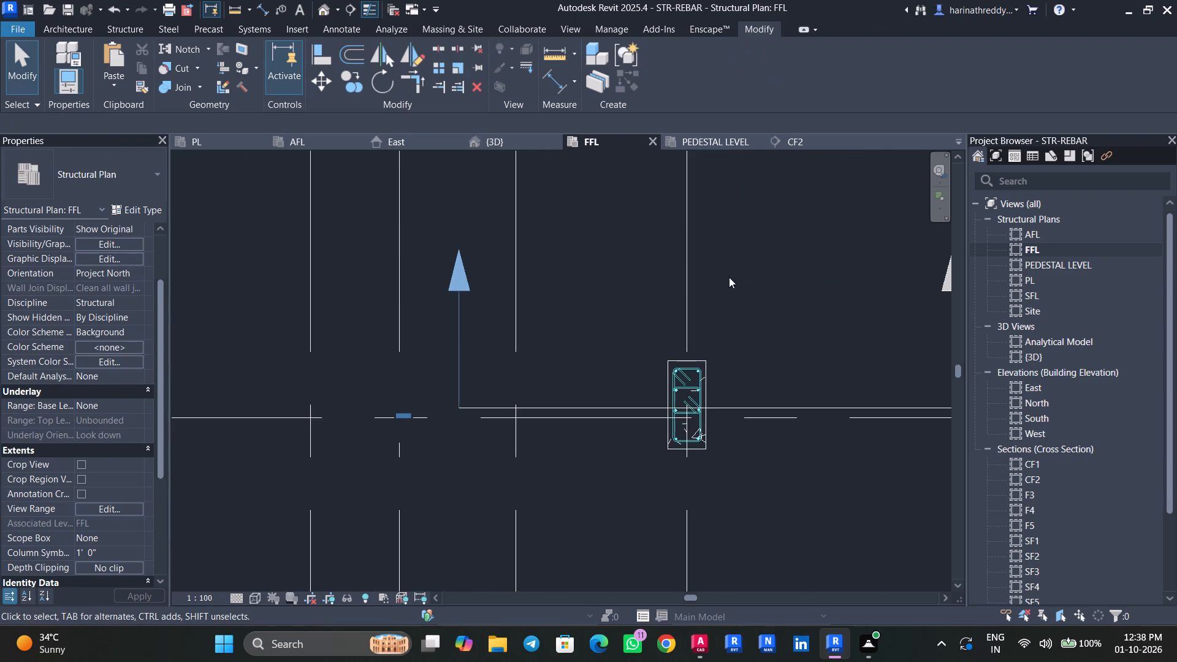
# Look over the FFL plan and the 3D view to check which columns have rebar at each level.
pyautogui.scroll(-9, 729, 308)
pyautogui.moveTo(729, 275); pyautogui.dragTo(690, 517, button='middle')
pyautogui.moveTo(662, 390); pyautogui.dragTo(651, 566, button='middle')
pyautogui.moveTo(684, 390); pyautogui.dragTo(685, 585, button='middle')
pyautogui.press('Escape')
pyautogui.press('Escape')
pyautogui.moveTo(704, 441); pyautogui.dragTo(687, 599, button='middle')
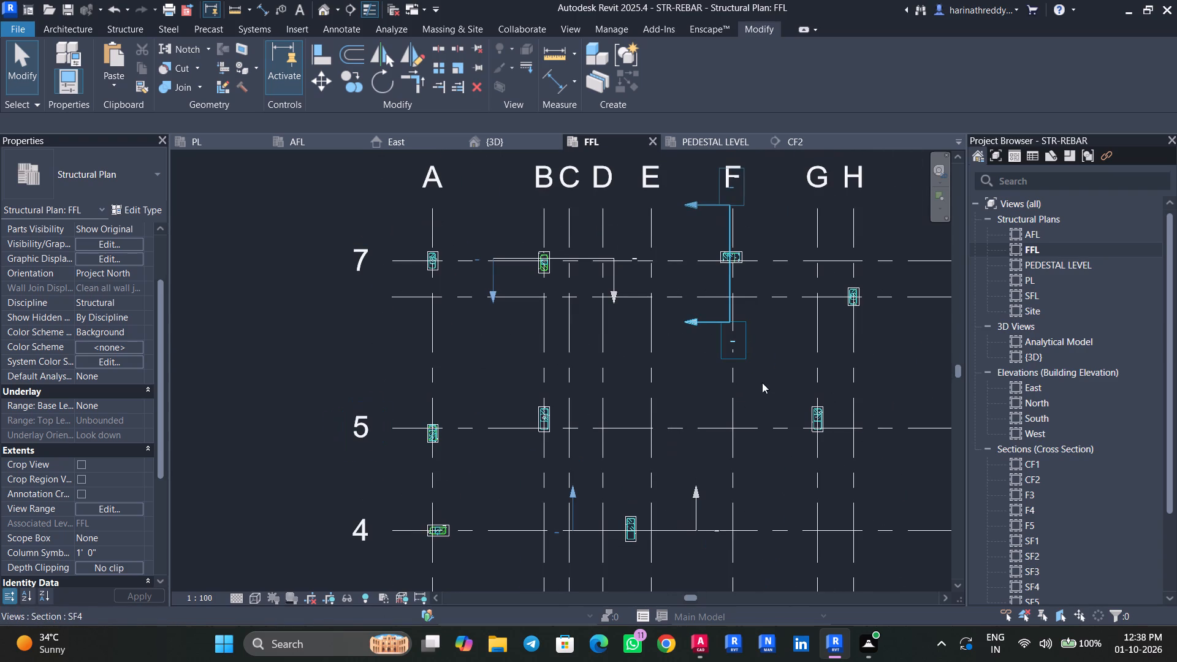
pyautogui.click(325, 13)
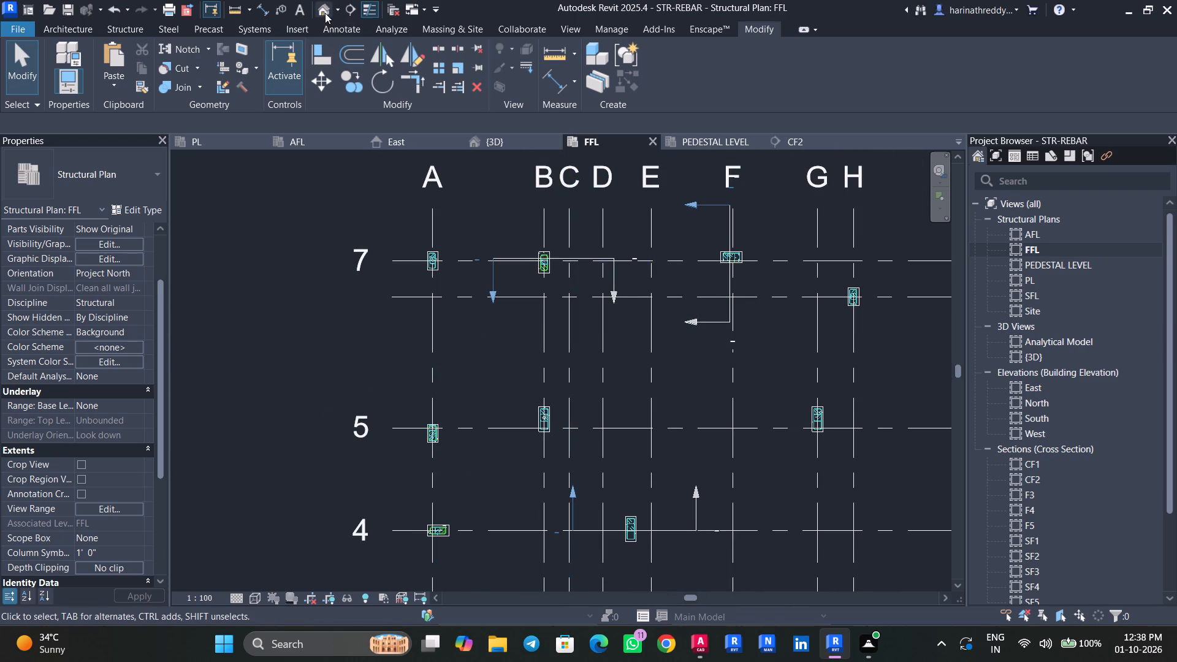
pyautogui.scroll(-15, 425, 227)
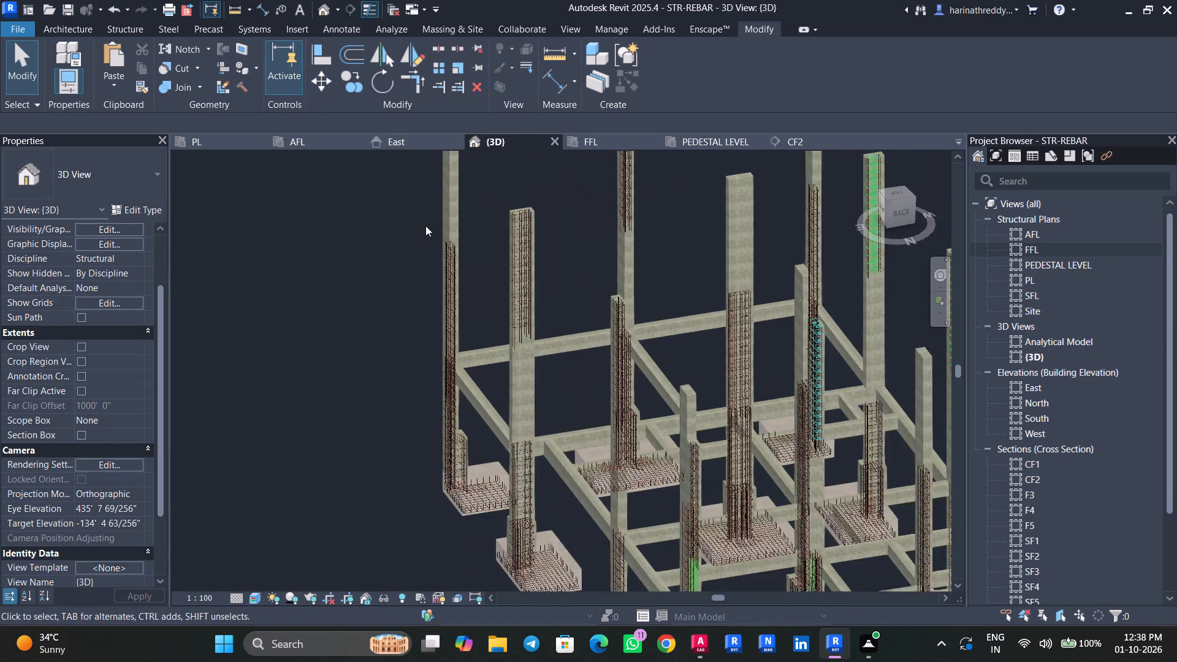
pyautogui.scroll(-1, 425, 226)
pyautogui.keyDown('shift'); pyautogui.moveTo(533, 274); pyautogui.dragTo(506, 276, button='middle'); pyautogui.keyUp('shift')
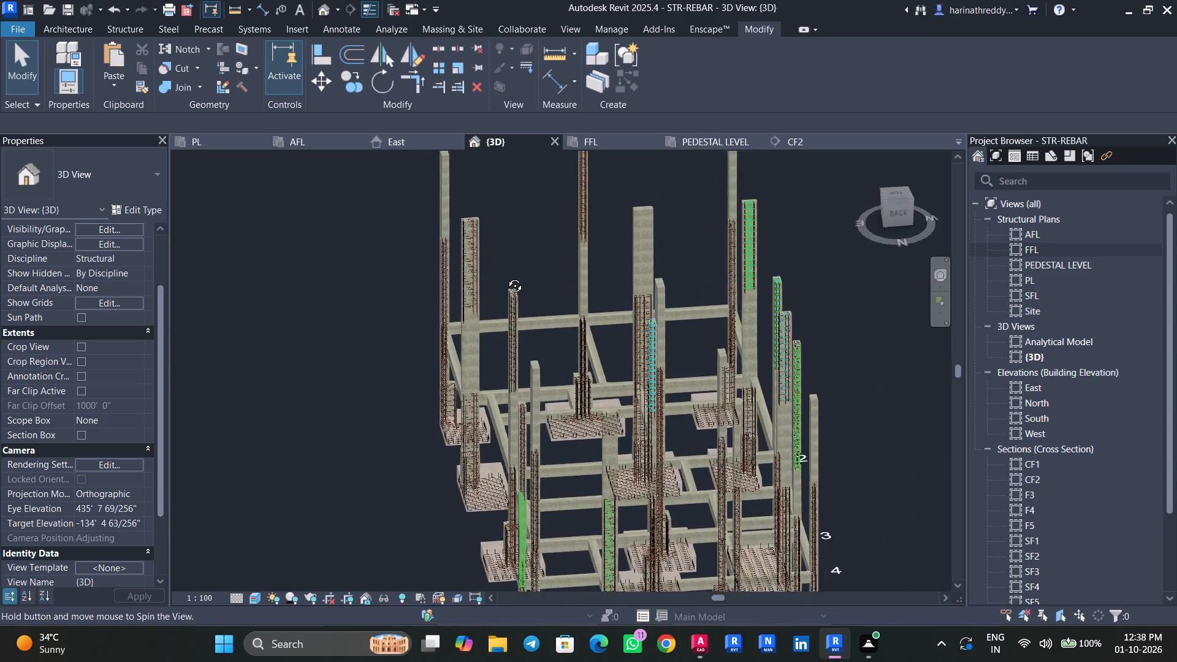
pyautogui.keyDown('shift'); pyautogui.moveTo(506, 276); pyautogui.dragTo(527, 280, button='middle'); pyautogui.keyUp('shift')
pyautogui.scroll(3, 487, 263)
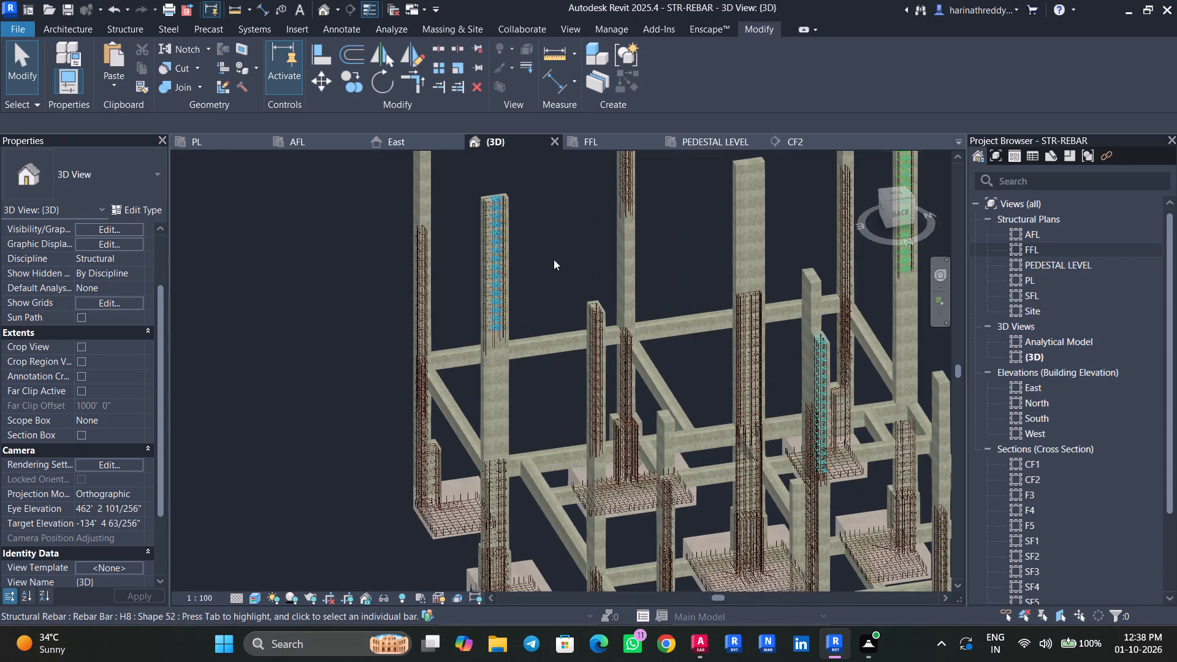
# Filter the selection at the upper C3 column at H-2 to its rebar and paste the clipboard contents aligned to level PL.
pyautogui.moveTo(554, 259); pyautogui.dragTo(475, 256)
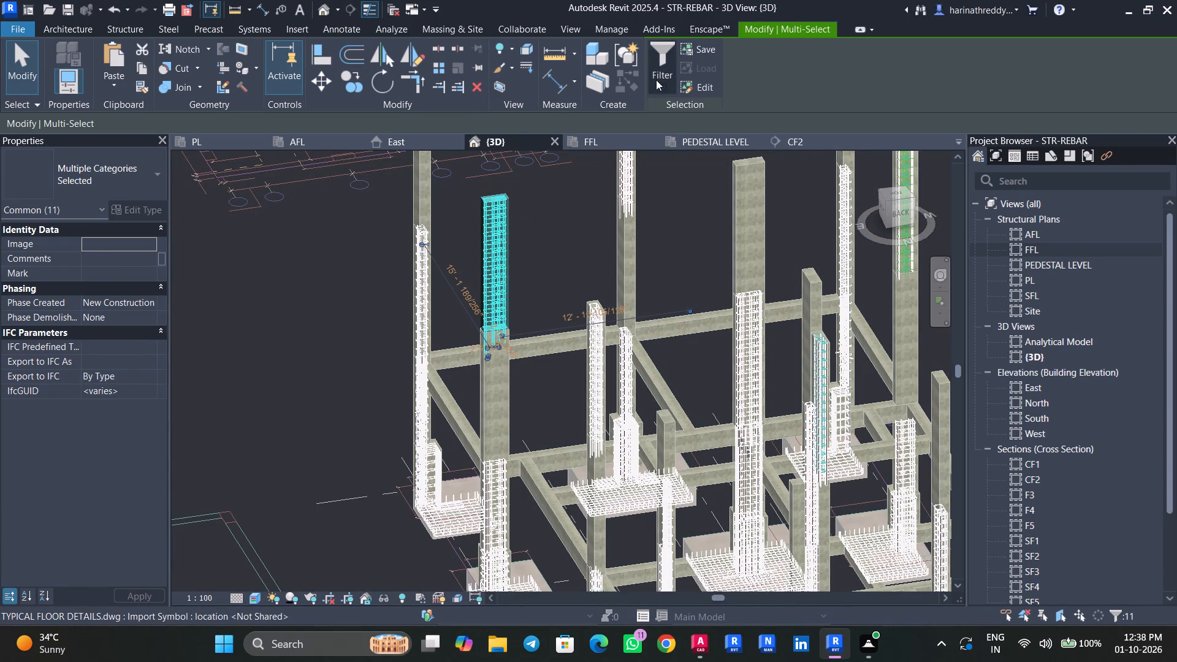
pyautogui.click(660, 74)
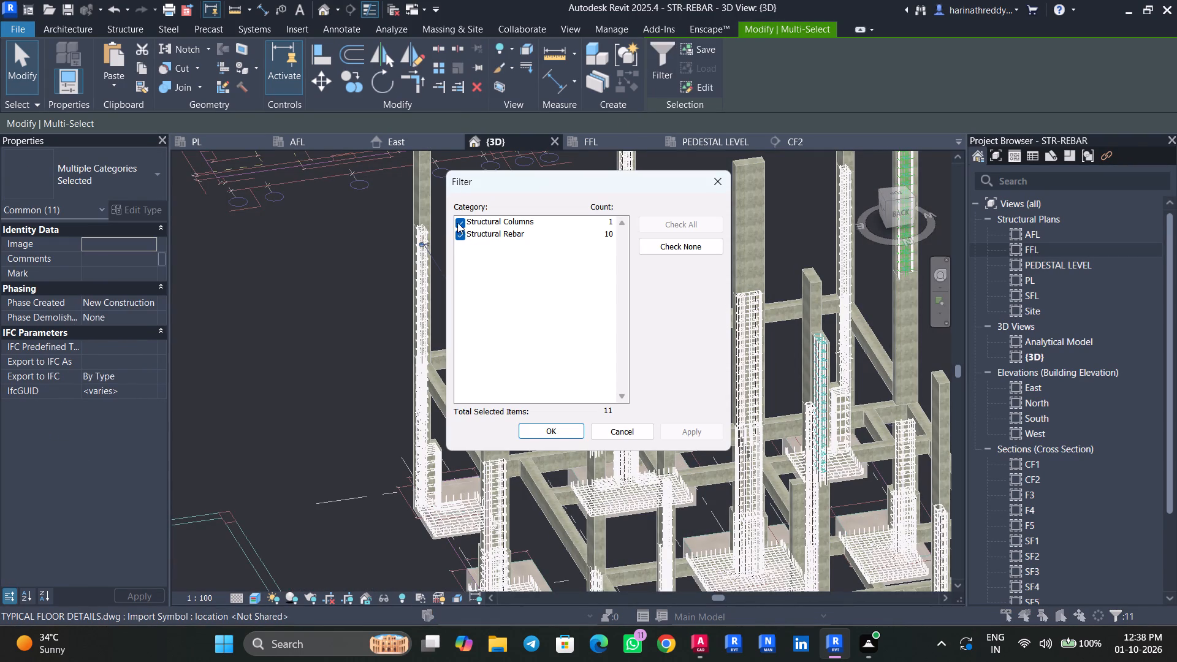
pyautogui.click(457, 223)
pyautogui.click(672, 429)
pyautogui.click(544, 435)
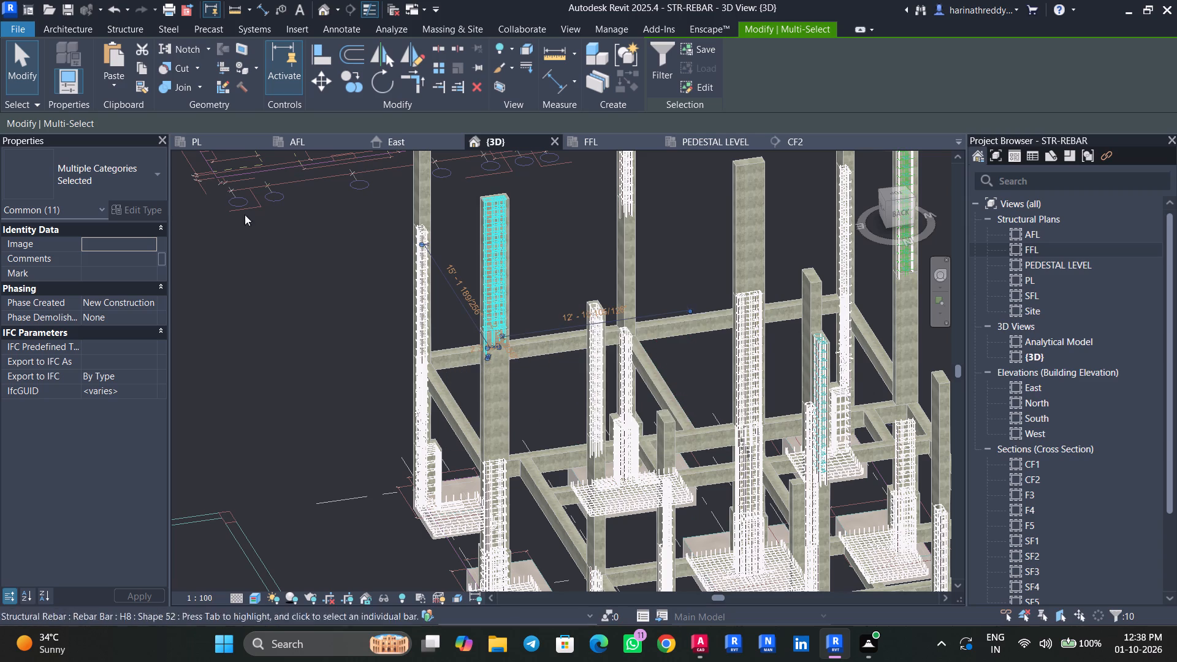
pyautogui.click(113, 85)
pyautogui.click(131, 145)
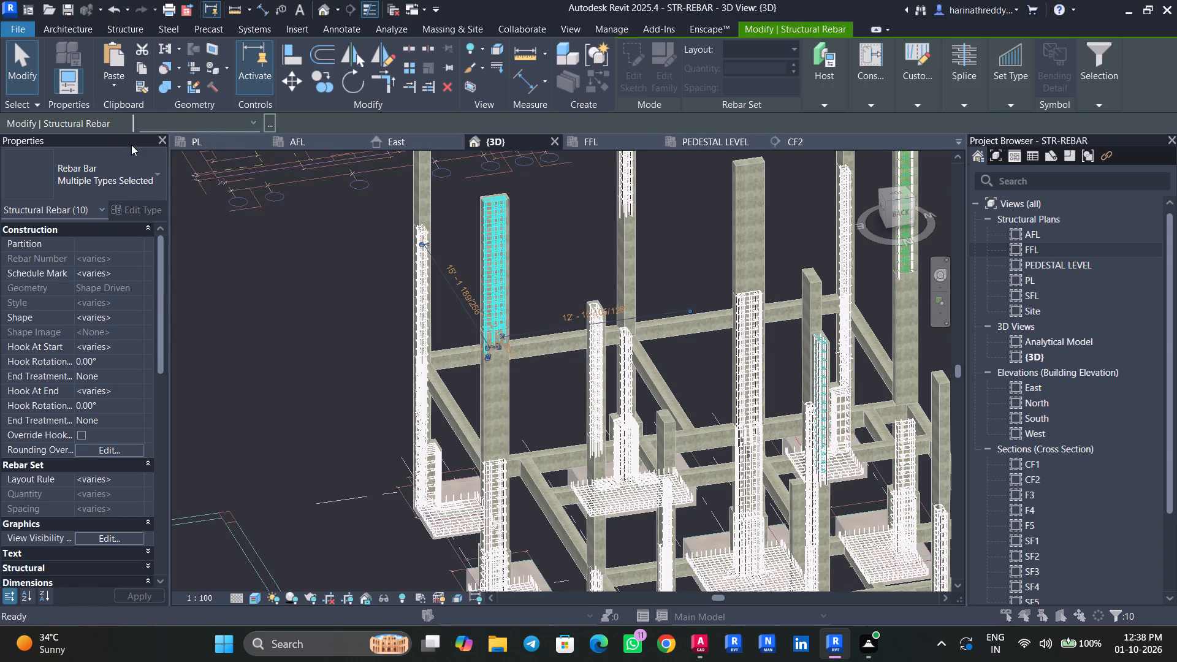
pyautogui.click(83, 241)
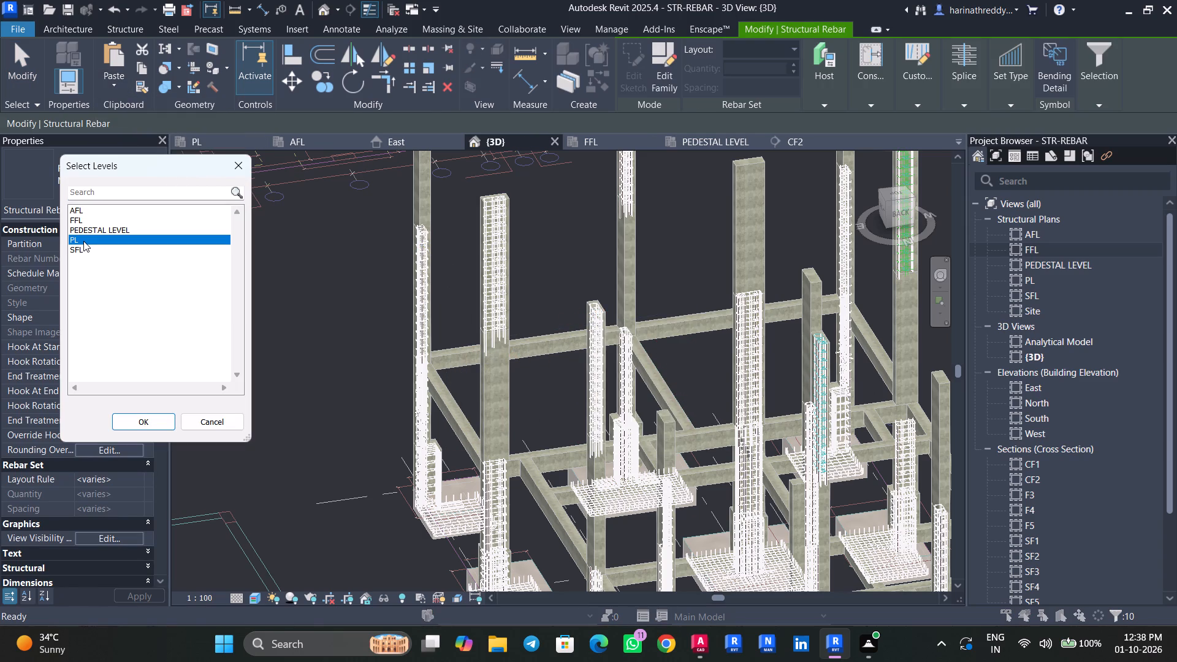
pyautogui.click(152, 420)
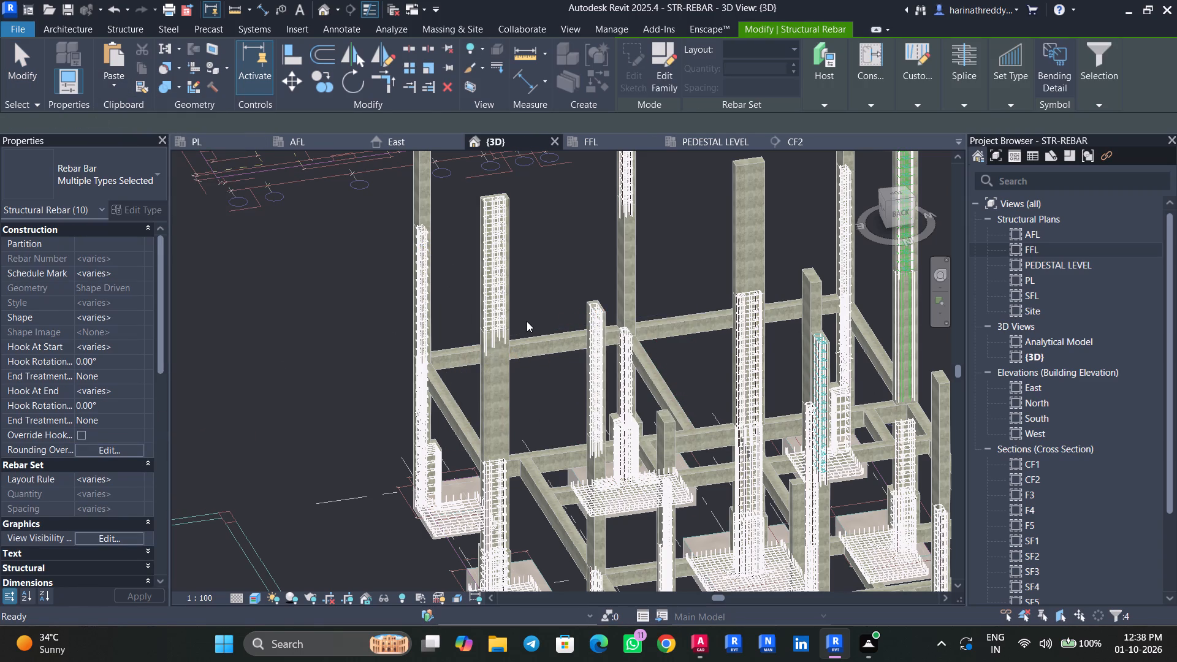
pyautogui.scroll(-2, 520, 306)
pyautogui.moveTo(522, 303); pyautogui.dragTo(484, 317, button='middle')
pyautogui.press('Escape')
pyautogui.press('Escape')
pyautogui.press('Escape')
pyautogui.press('Escape')
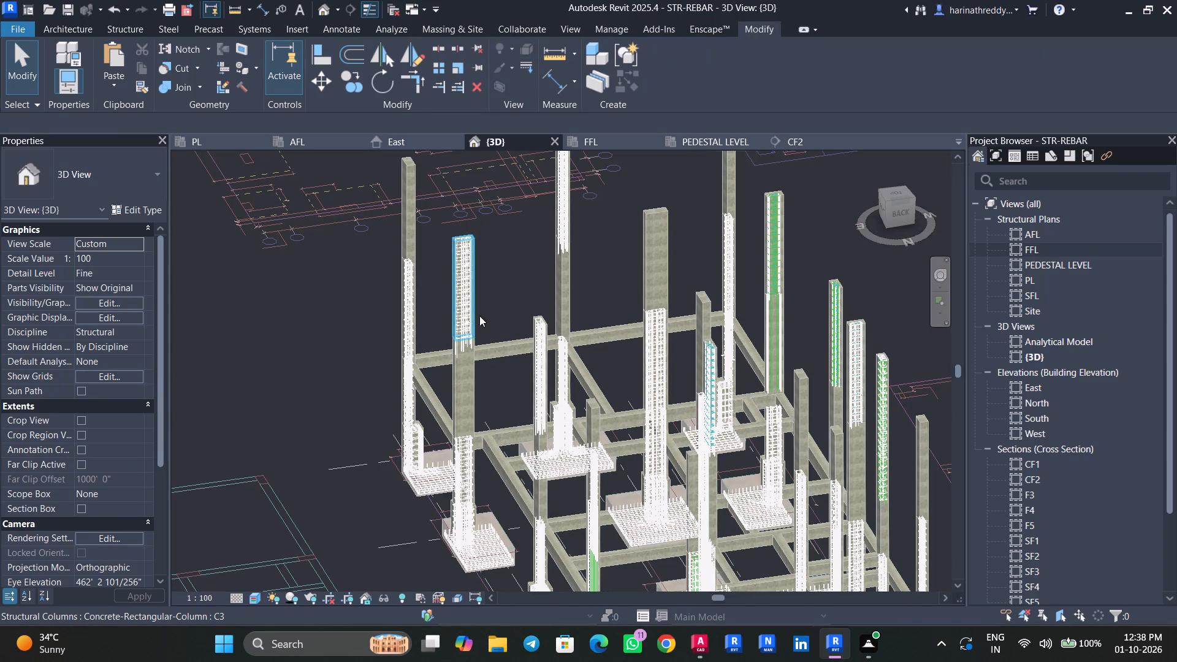
# Copy the upper C3 column at H-2 together with its rebar and paste the copy aligned to level FFL.
pyautogui.moveTo(486, 299); pyautogui.dragTo(438, 297)
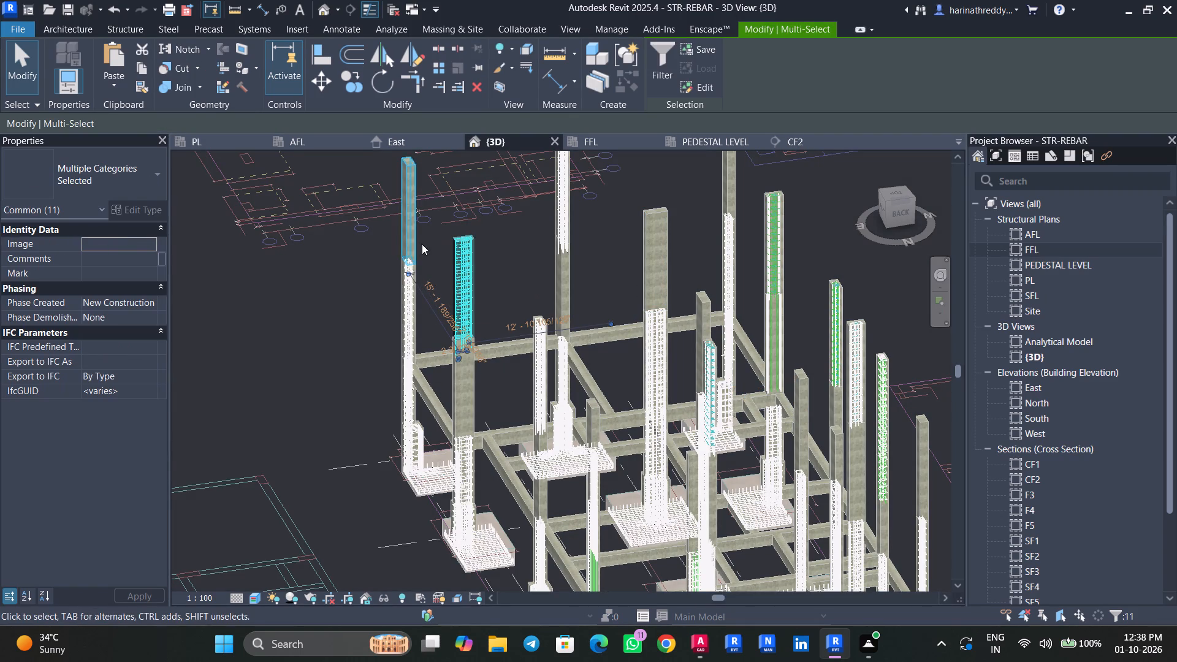
pyautogui.click(72, 207)
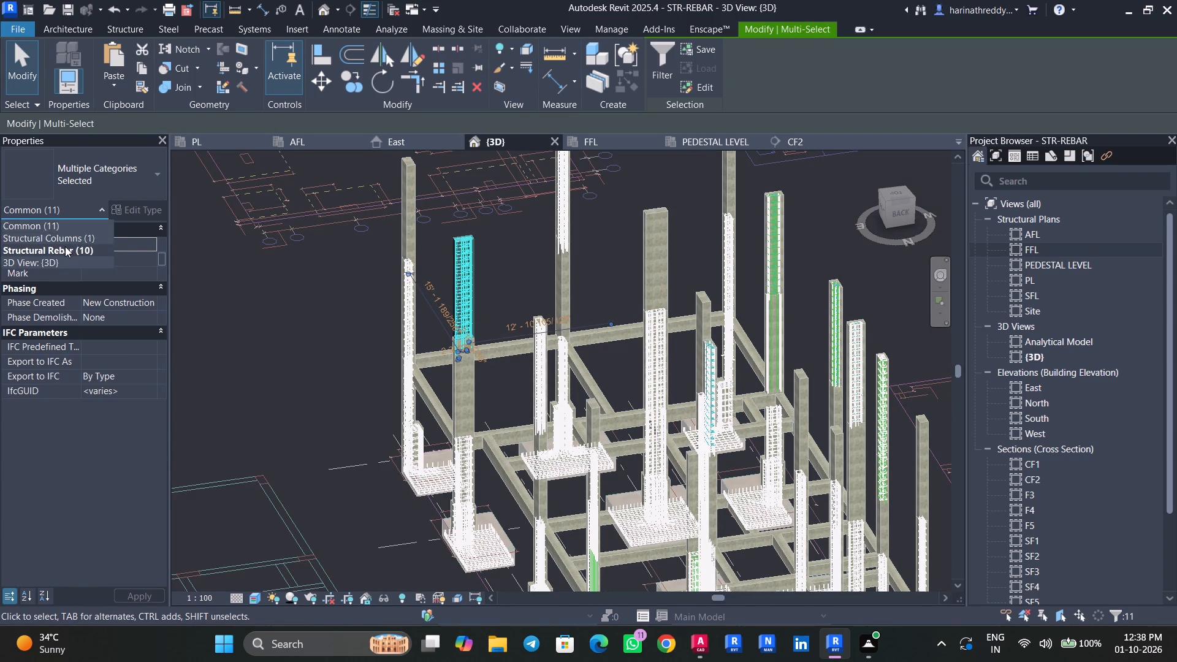
pyautogui.click(65, 246)
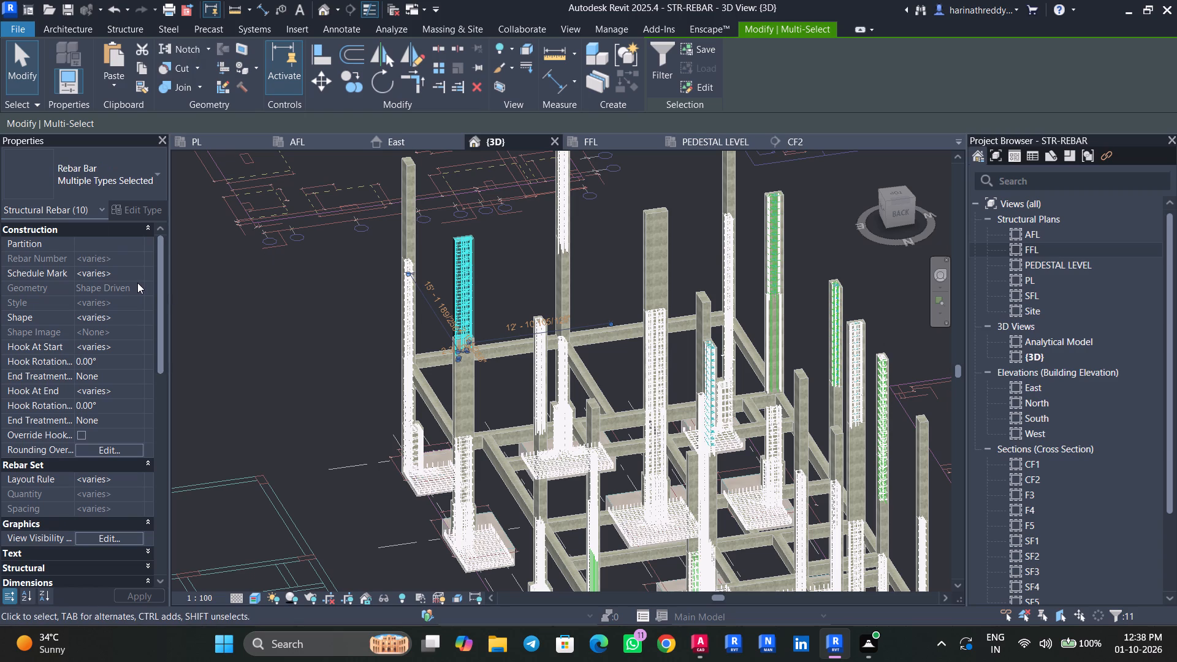
pyautogui.click(132, 346)
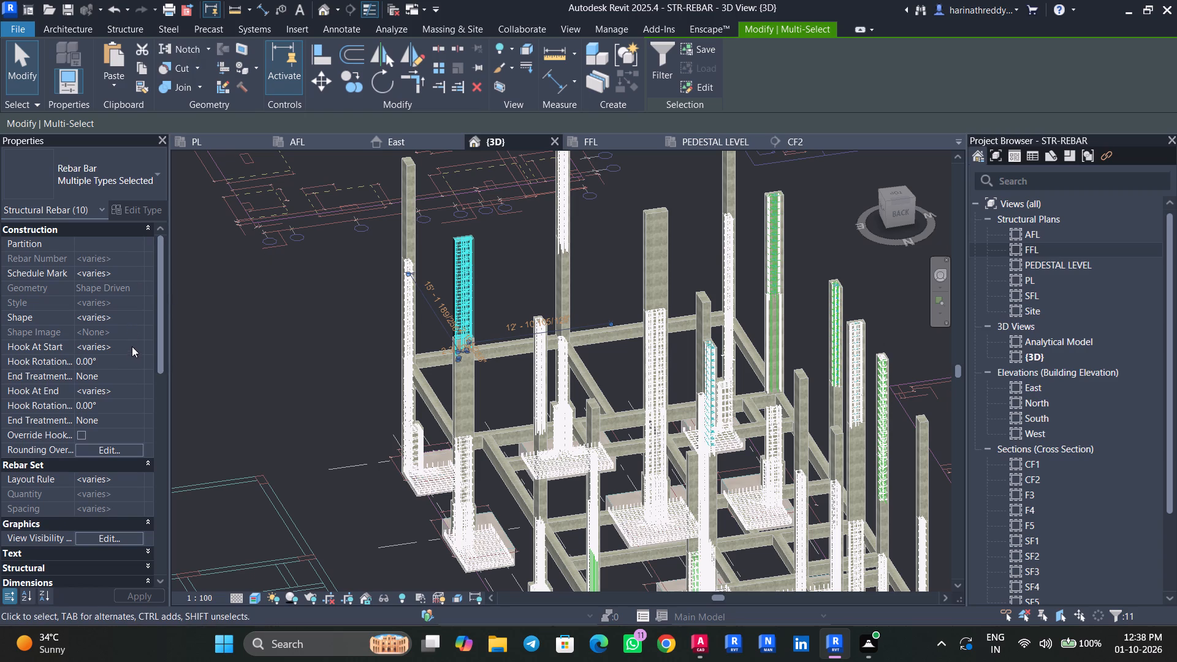
pyautogui.click(132, 346)
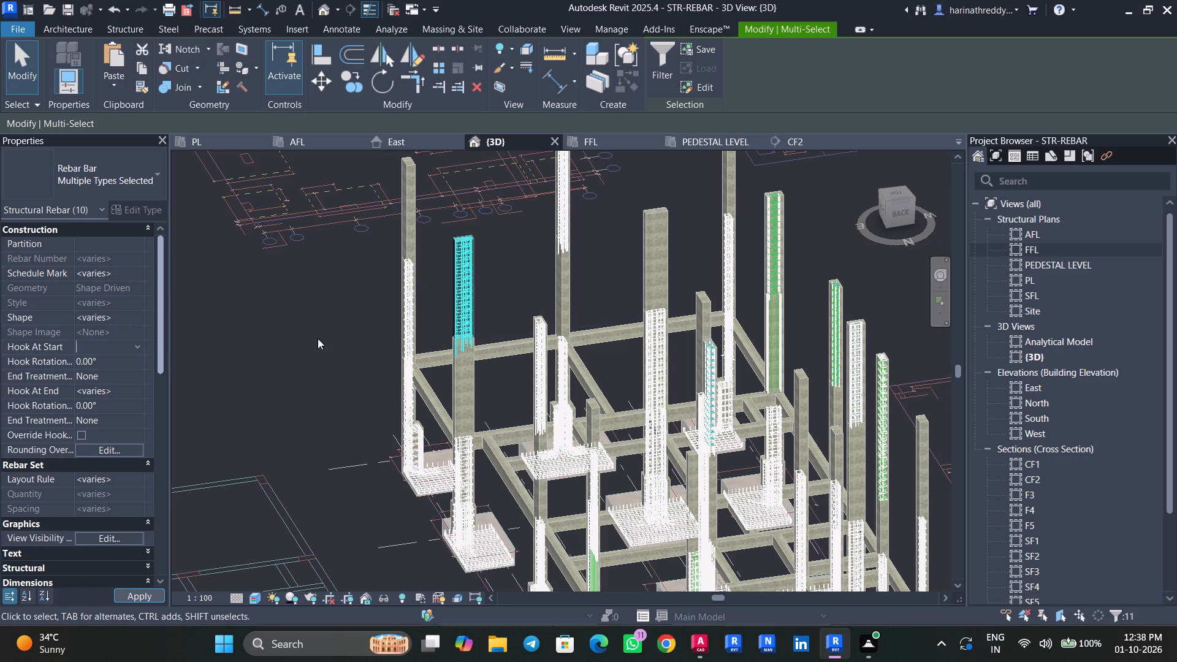
pyautogui.scroll(-3, 520, 287)
pyautogui.scroll(2, 508, 286)
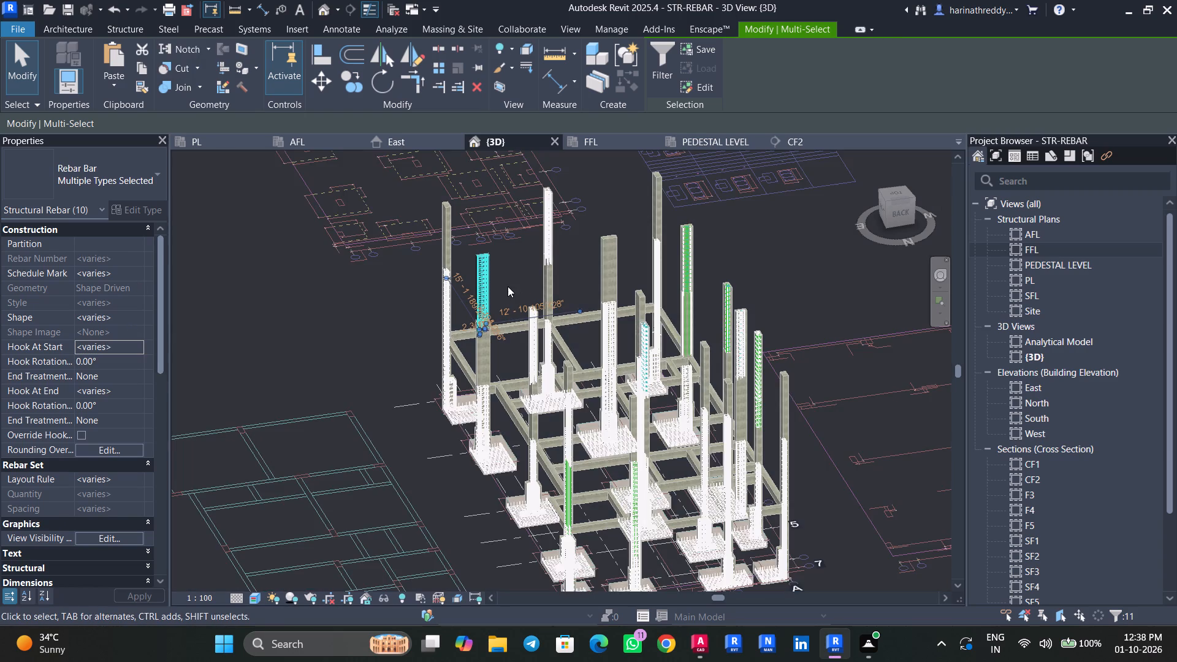
pyautogui.scroll(2, 508, 286)
pyautogui.click(116, 89)
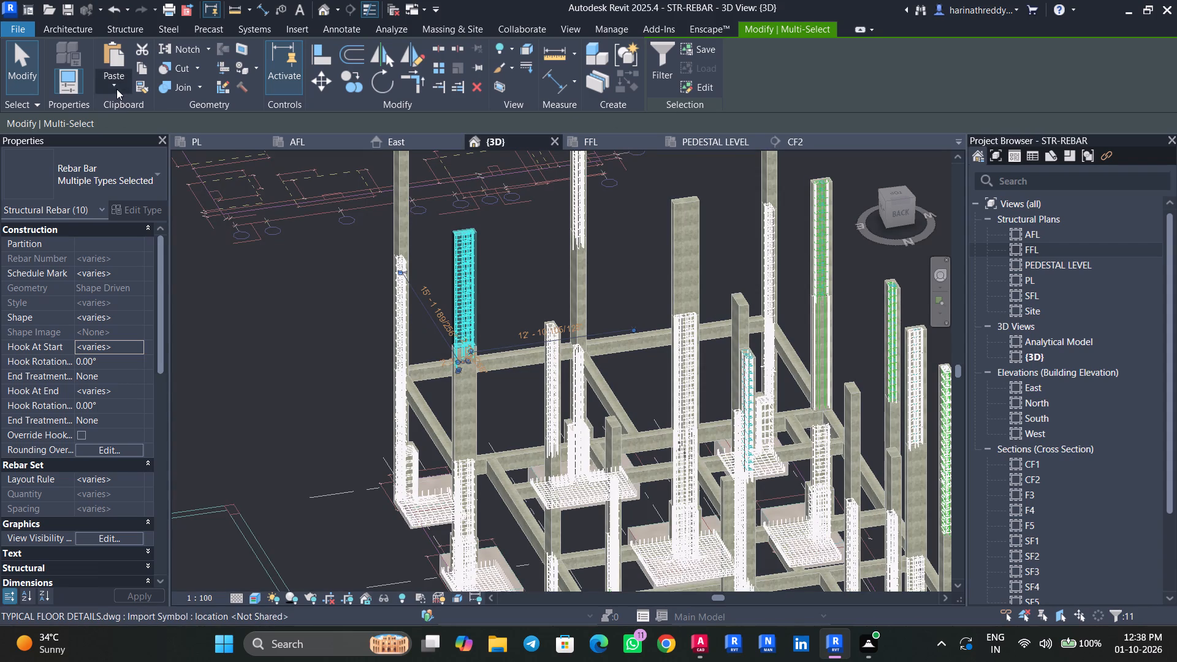
pyautogui.doubleClick(143, 67)
pyautogui.click(113, 83)
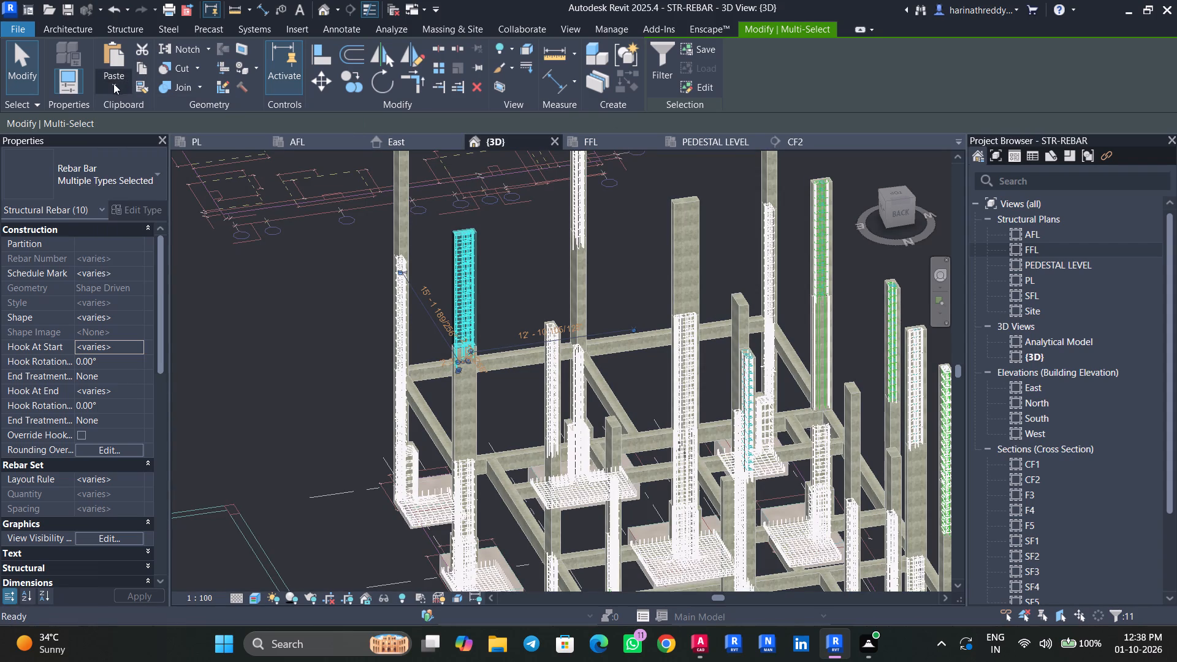
pyautogui.click(129, 130)
pyautogui.click(91, 242)
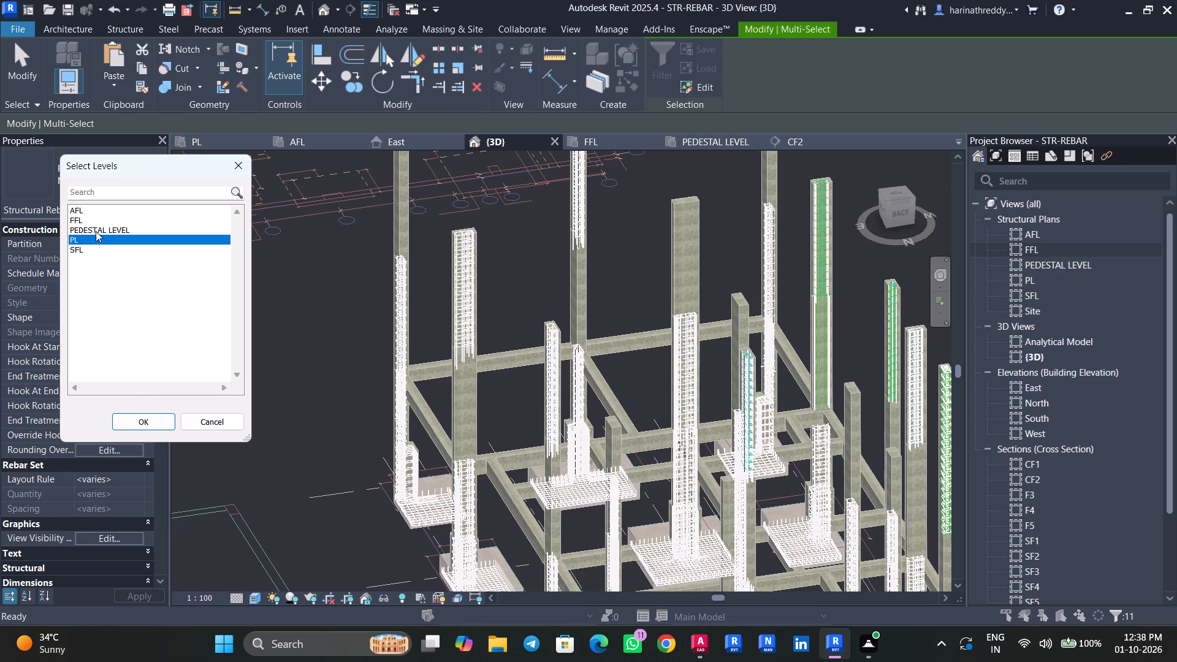
pyautogui.click(90, 212)
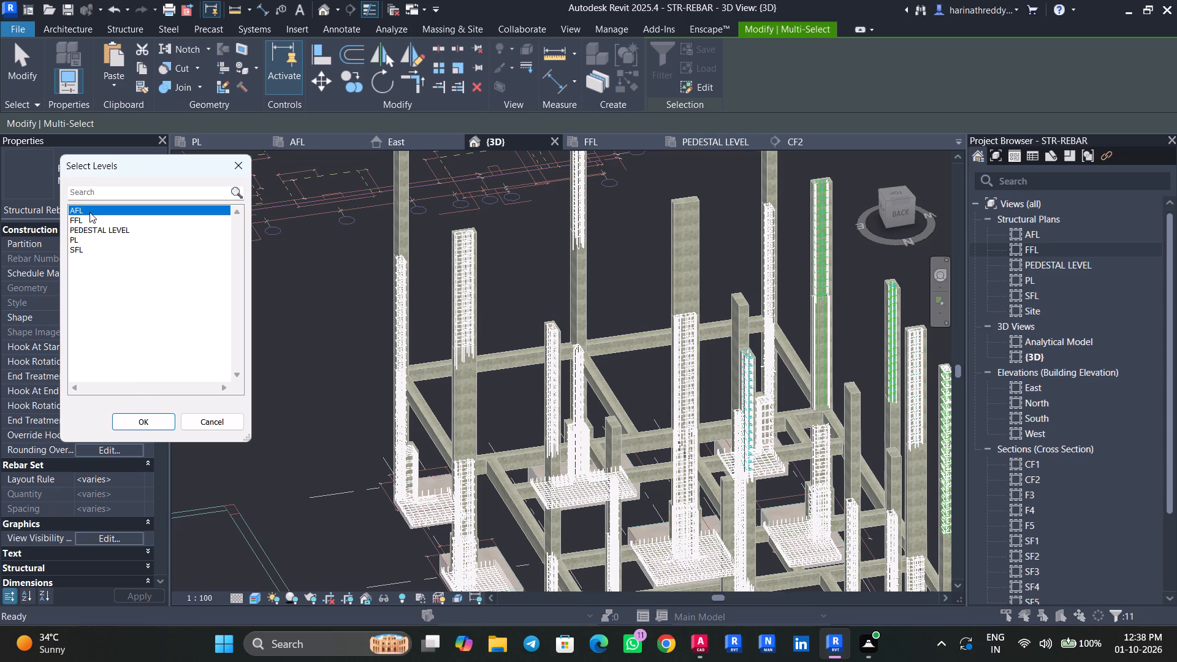
pyautogui.click(83, 218)
pyautogui.click(159, 419)
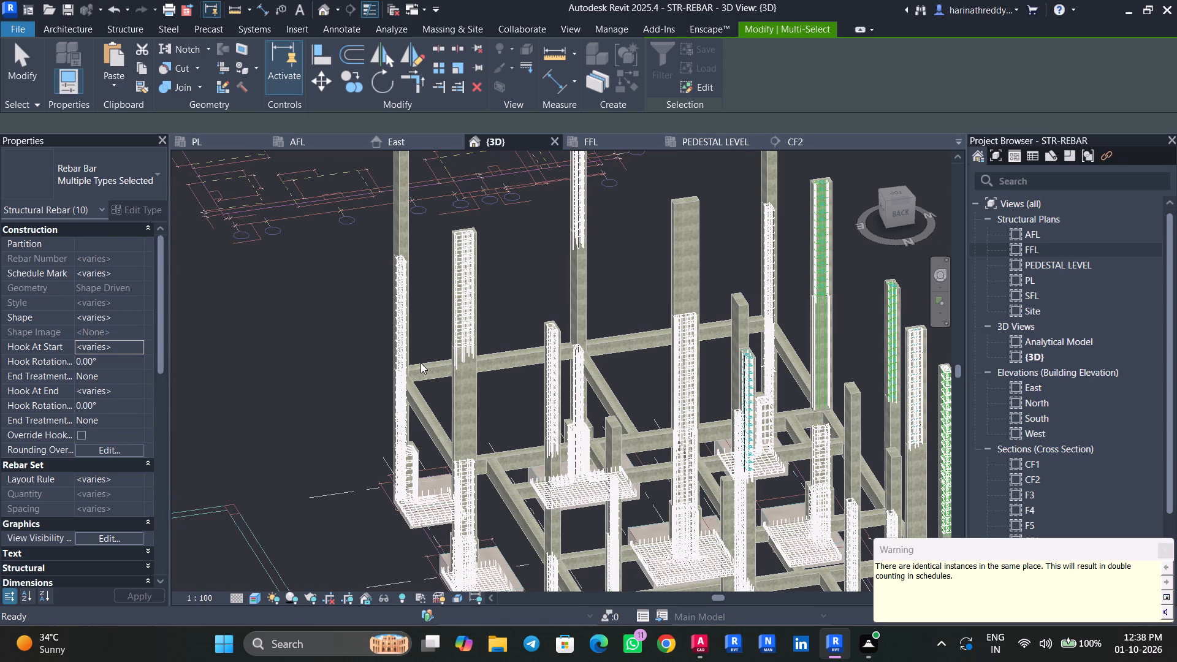
pyautogui.click(1167, 549)
pyautogui.press('Escape')
pyautogui.press('Escape')
# Delete all rebar in the upper C3 column at H-2, filtering the column itself out of the selection.
pyautogui.scroll(1, 487, 307)
pyautogui.scroll(-1, 487, 307)
pyautogui.scroll(3, 488, 307)
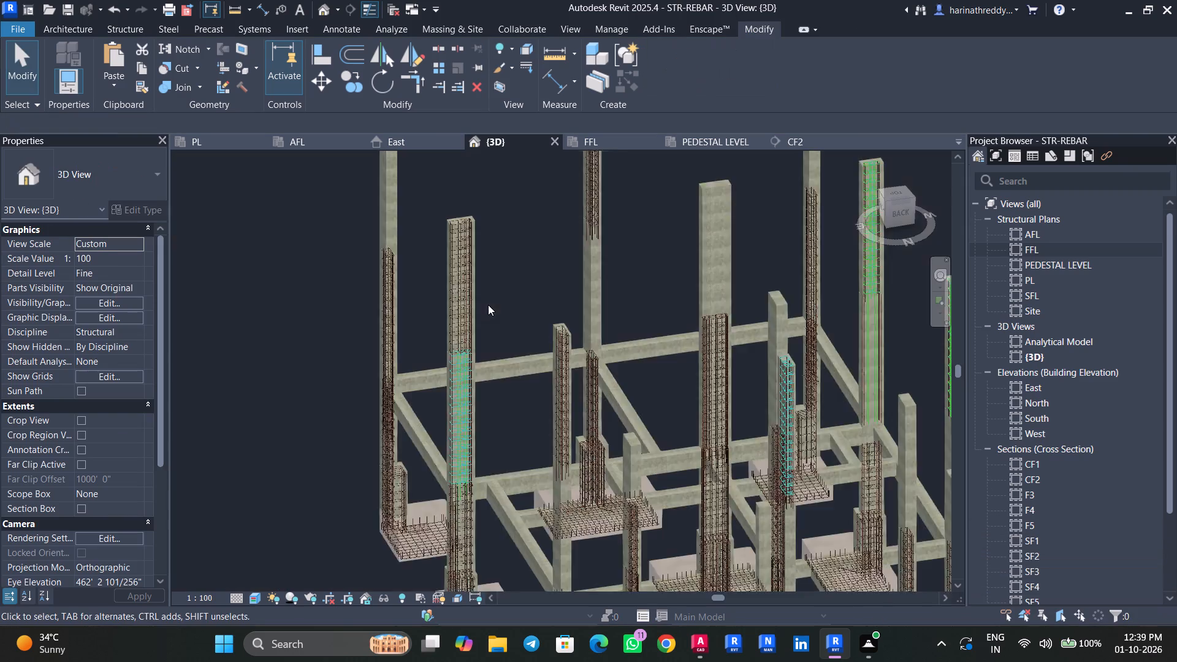
pyautogui.moveTo(504, 304); pyautogui.dragTo(427, 287)
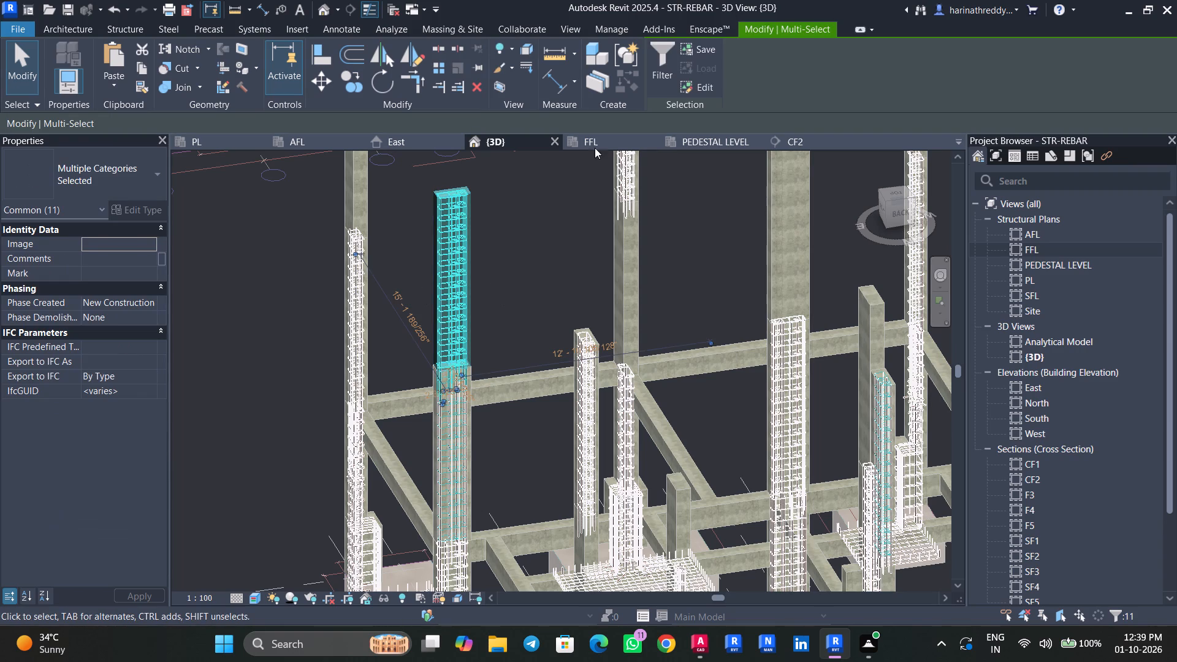
pyautogui.click(674, 77)
pyautogui.click(479, 221)
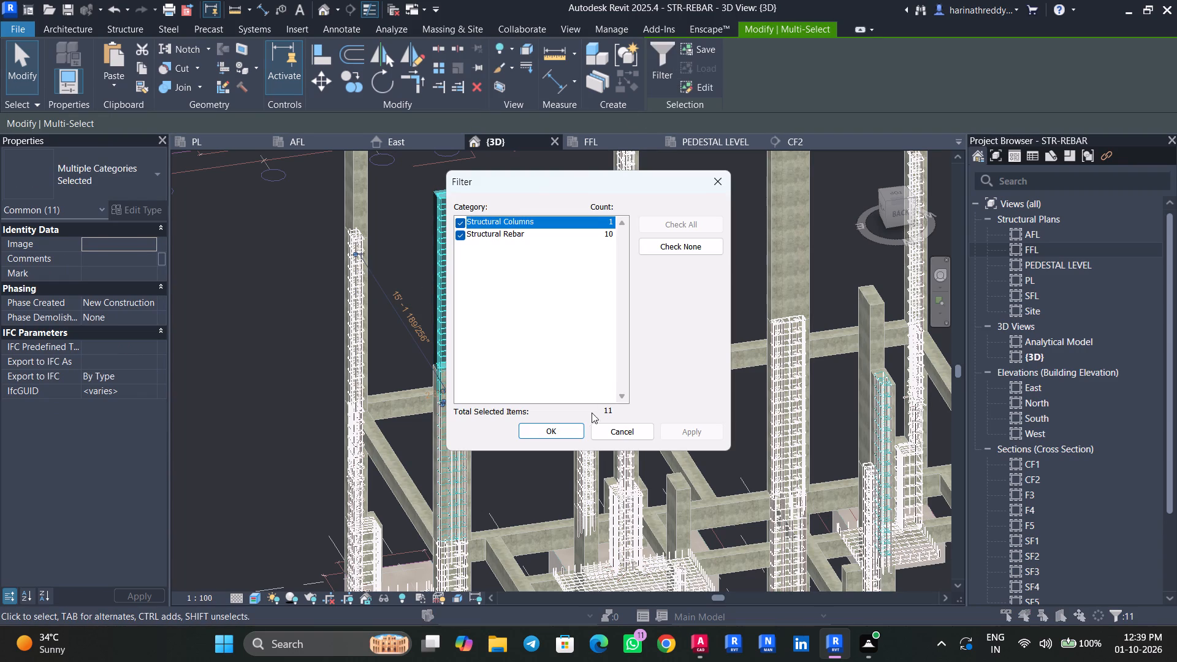
pyautogui.click(459, 221)
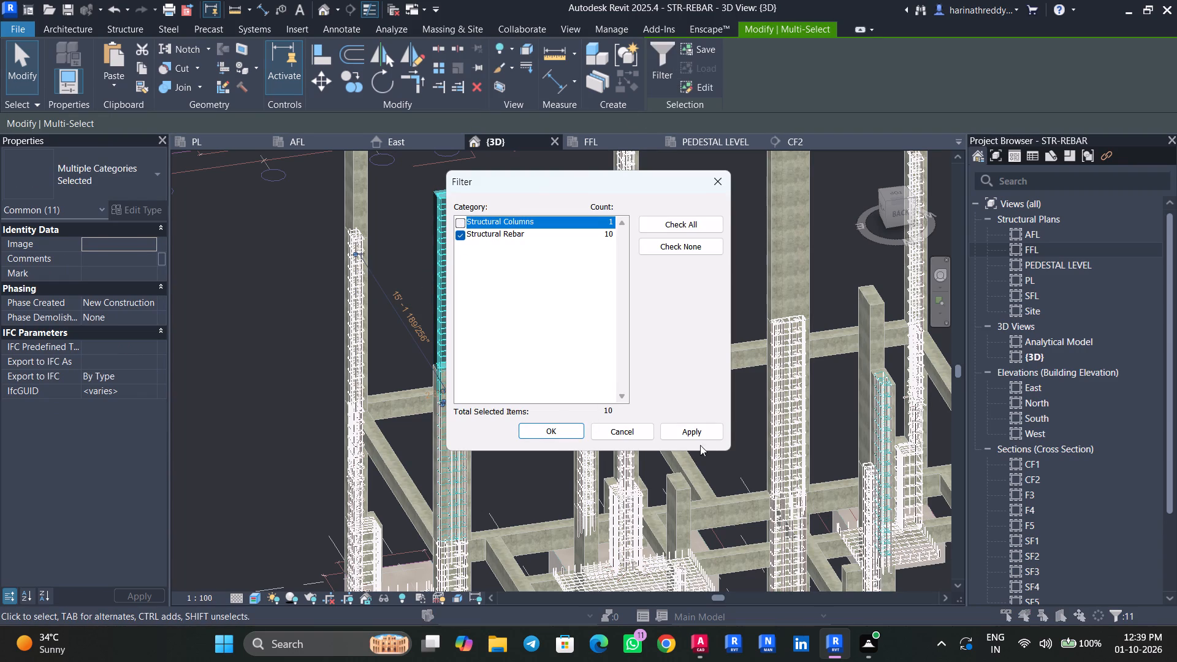
pyautogui.click(707, 434)
pyautogui.click(560, 431)
pyautogui.press('Delete')
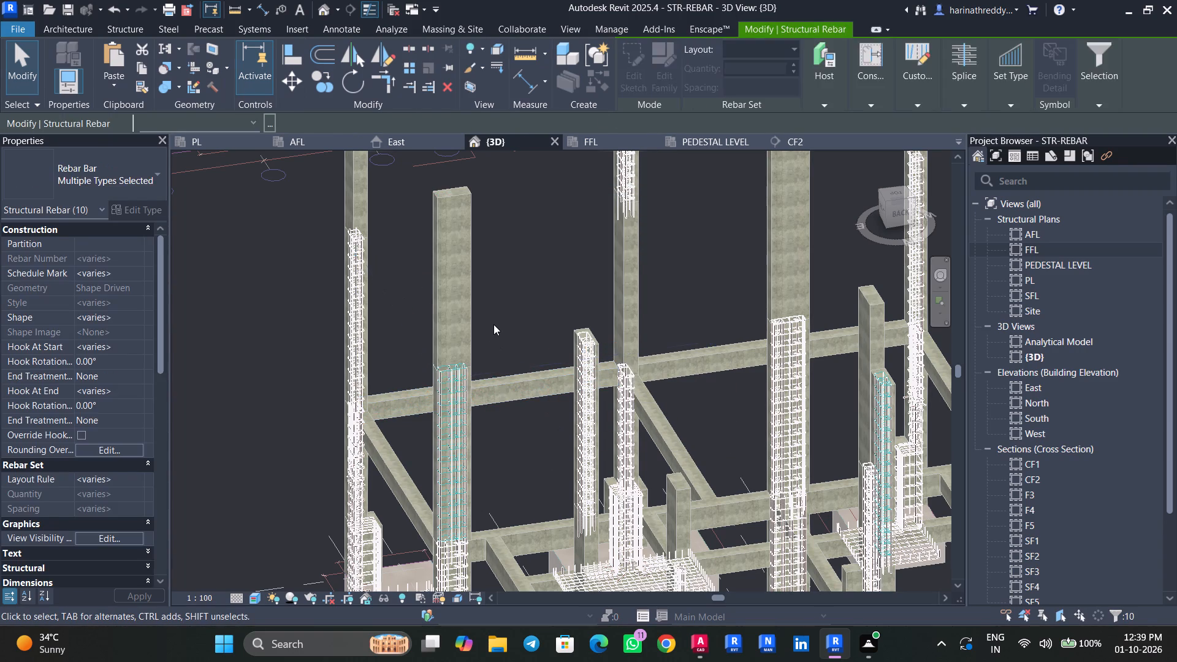
# Examine the model from the back and front for column segments that still lack rebar.
pyautogui.scroll(-3, 501, 294)
pyautogui.moveTo(501, 294); pyautogui.dragTo(436, 363, button='middle')
pyautogui.keyDown('shift'); pyautogui.moveTo(438, 363); pyautogui.dragTo(449, 362, button='middle'); pyautogui.keyUp('shift')
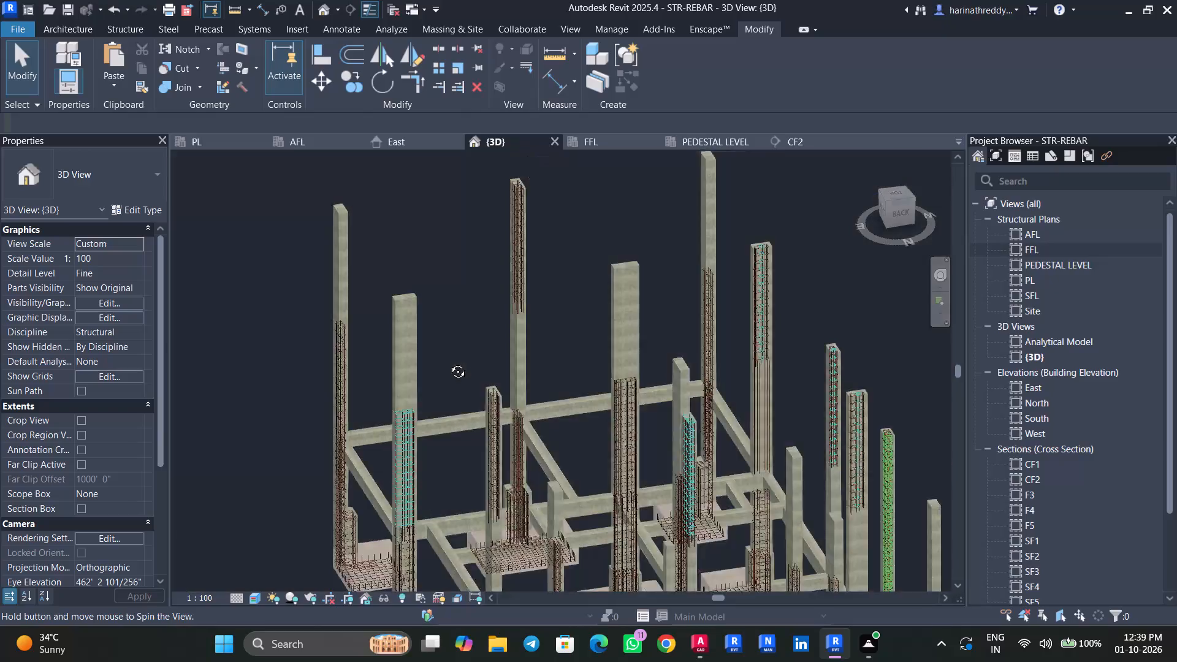
pyautogui.keyDown('shift'); pyautogui.moveTo(449, 362); pyautogui.dragTo(785, 343, button='middle'); pyautogui.keyUp('shift')
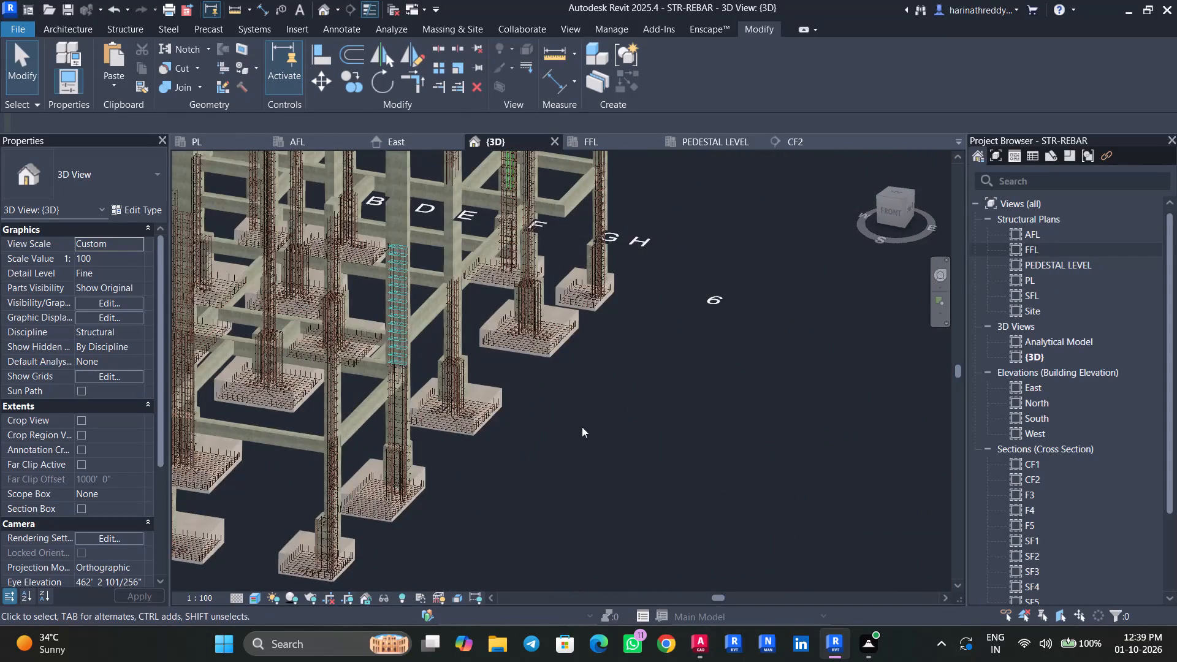
pyautogui.scroll(-3, 556, 491)
pyautogui.keyDown('shift'); pyautogui.scroll(1, 516, 511); pyautogui.keyUp('shift')
pyautogui.keyDown('shift'); pyautogui.moveTo(516, 512); pyautogui.dragTo(586, 521, button='middle'); pyautogui.keyUp('shift')
pyautogui.moveTo(577, 518); pyautogui.dragTo(883, 450, button='middle')
pyautogui.keyDown('shift'); pyautogui.moveTo(641, 527); pyautogui.dragTo(685, 539, button='middle'); pyautogui.keyUp('shift')
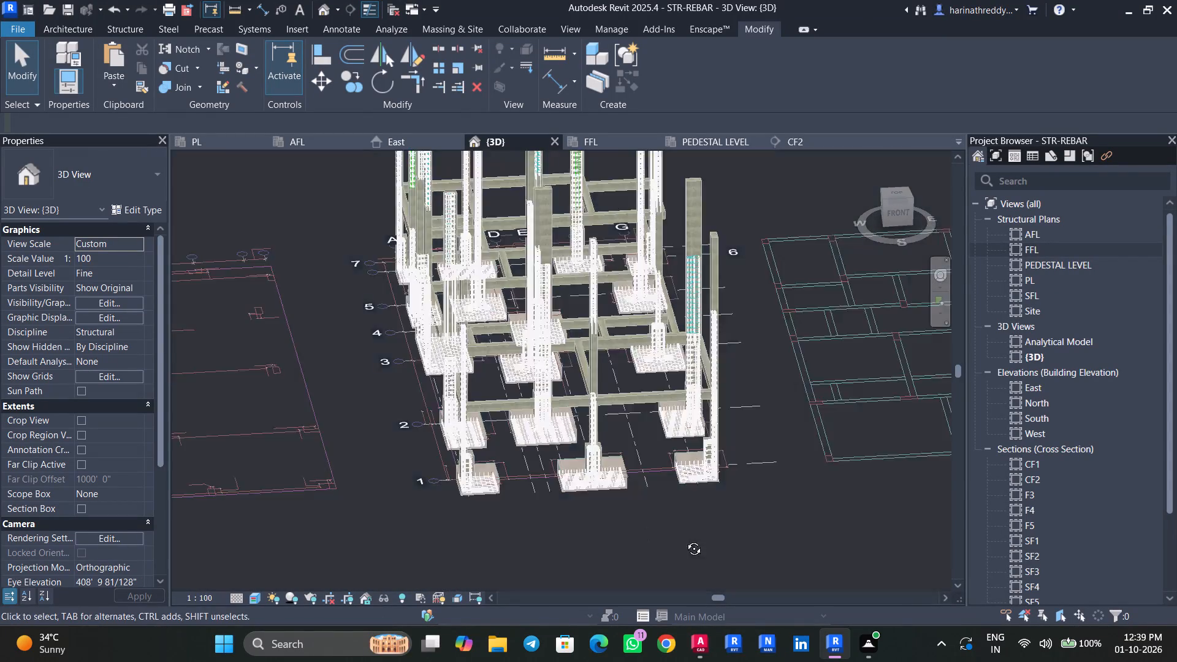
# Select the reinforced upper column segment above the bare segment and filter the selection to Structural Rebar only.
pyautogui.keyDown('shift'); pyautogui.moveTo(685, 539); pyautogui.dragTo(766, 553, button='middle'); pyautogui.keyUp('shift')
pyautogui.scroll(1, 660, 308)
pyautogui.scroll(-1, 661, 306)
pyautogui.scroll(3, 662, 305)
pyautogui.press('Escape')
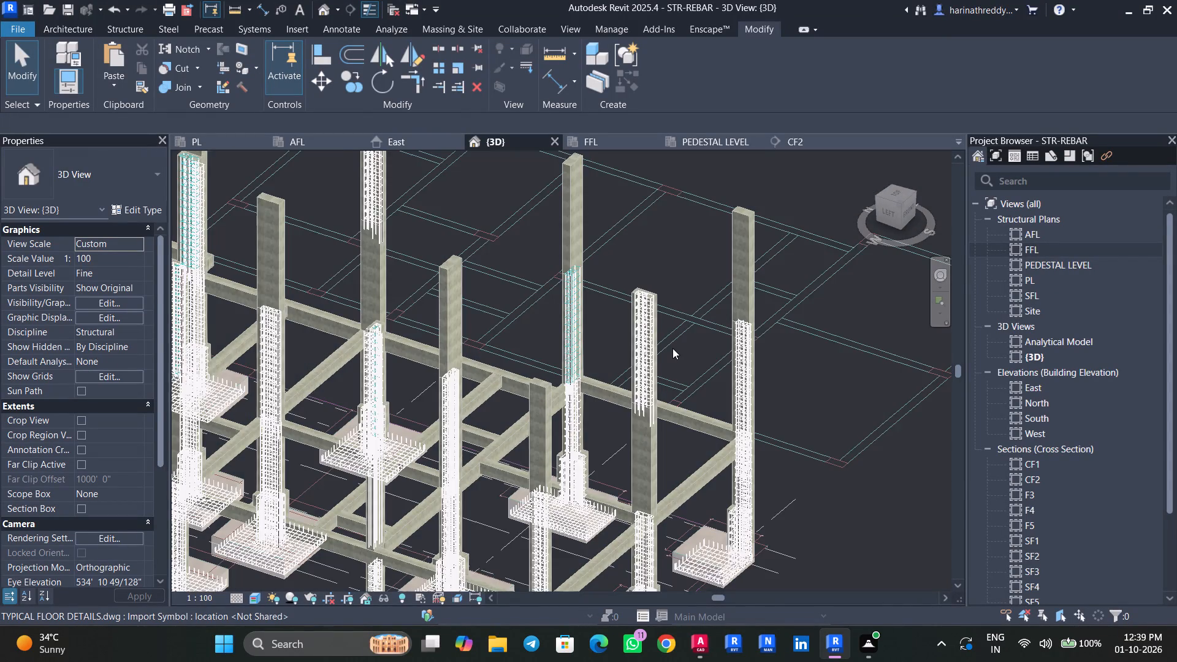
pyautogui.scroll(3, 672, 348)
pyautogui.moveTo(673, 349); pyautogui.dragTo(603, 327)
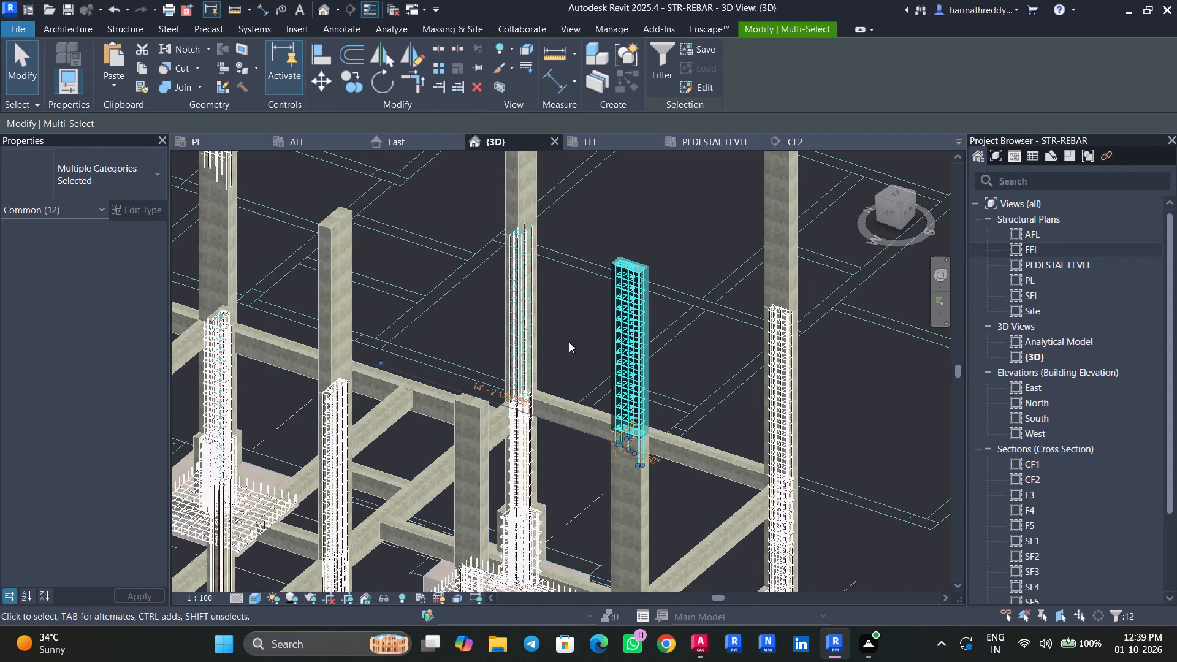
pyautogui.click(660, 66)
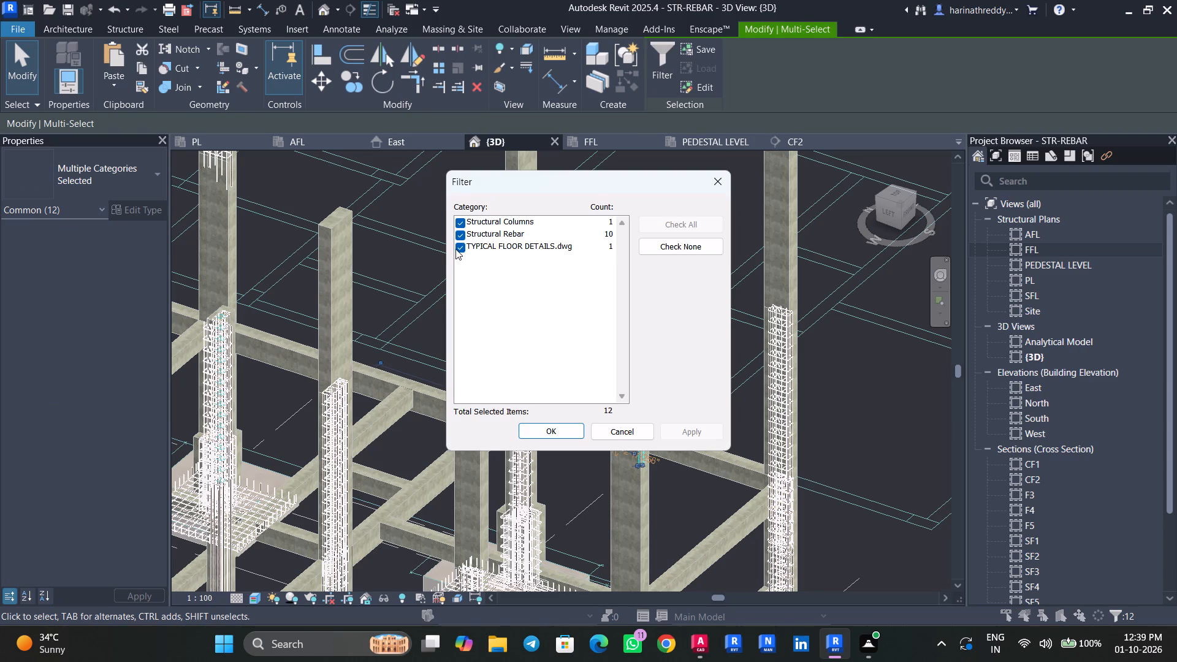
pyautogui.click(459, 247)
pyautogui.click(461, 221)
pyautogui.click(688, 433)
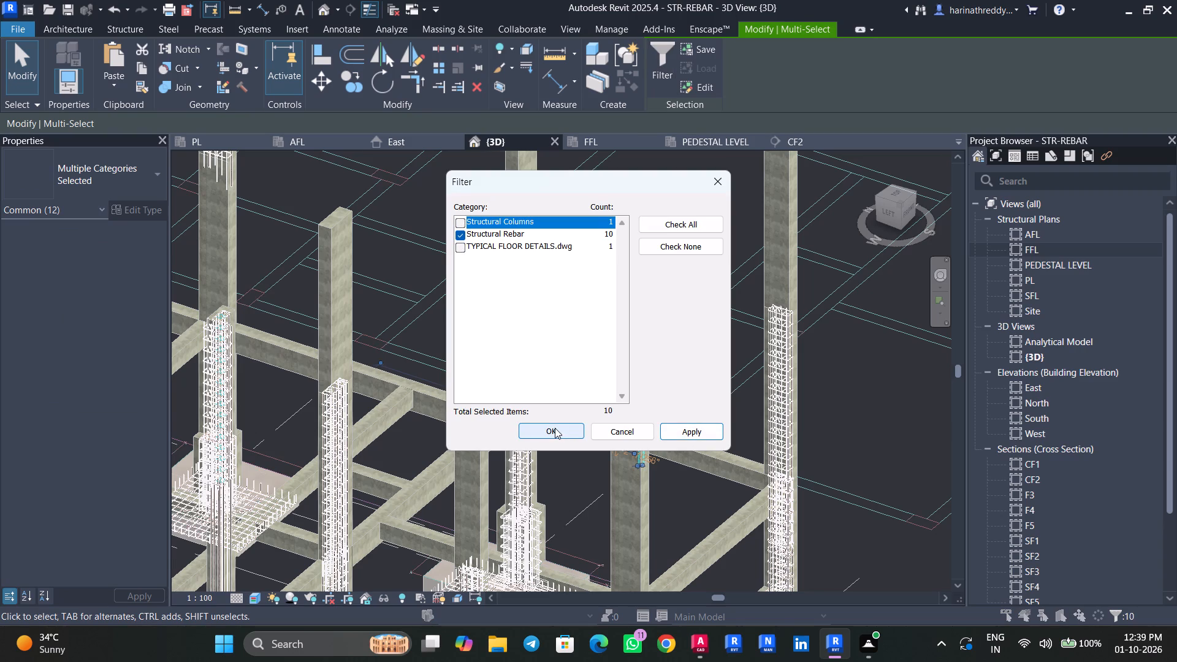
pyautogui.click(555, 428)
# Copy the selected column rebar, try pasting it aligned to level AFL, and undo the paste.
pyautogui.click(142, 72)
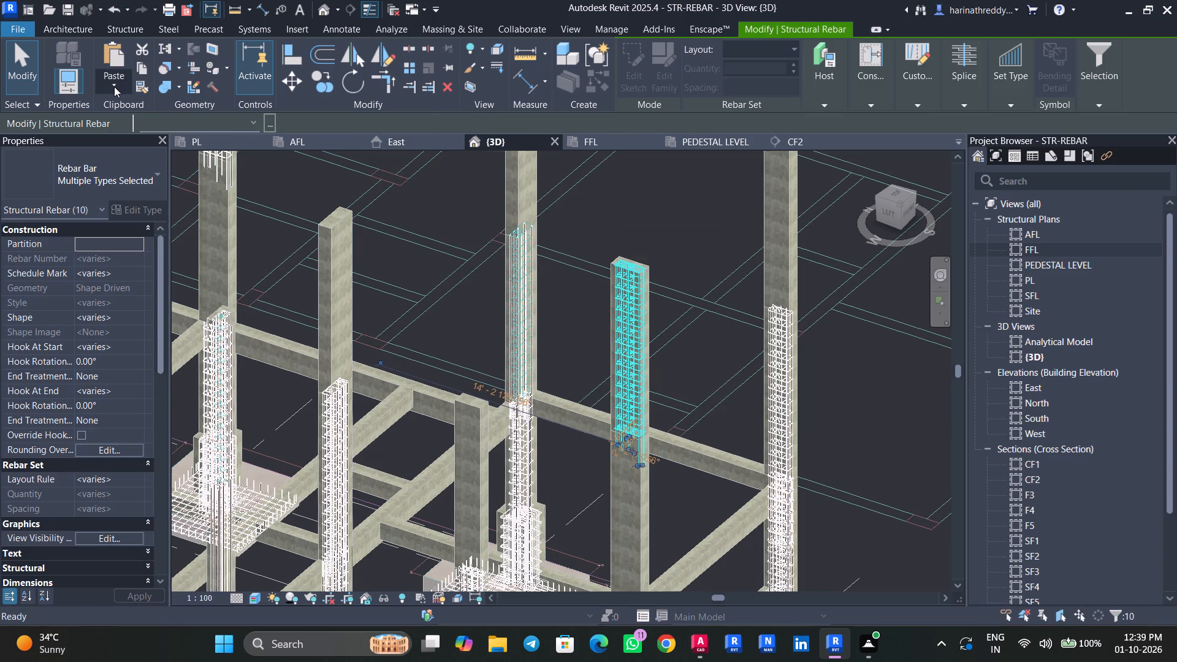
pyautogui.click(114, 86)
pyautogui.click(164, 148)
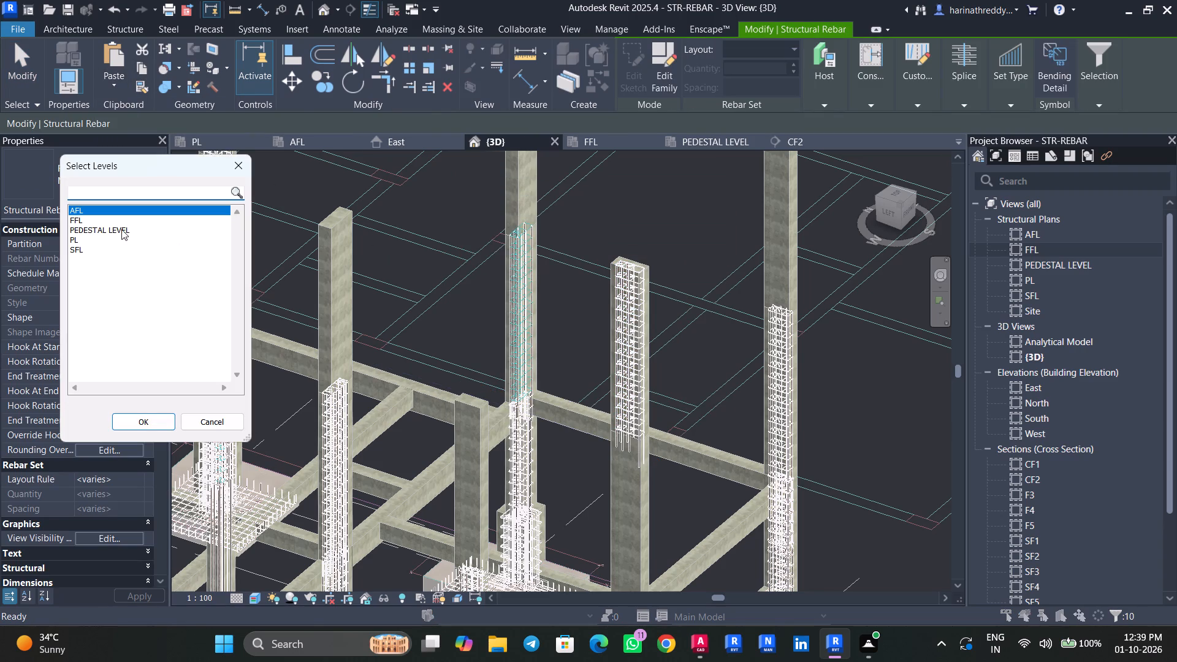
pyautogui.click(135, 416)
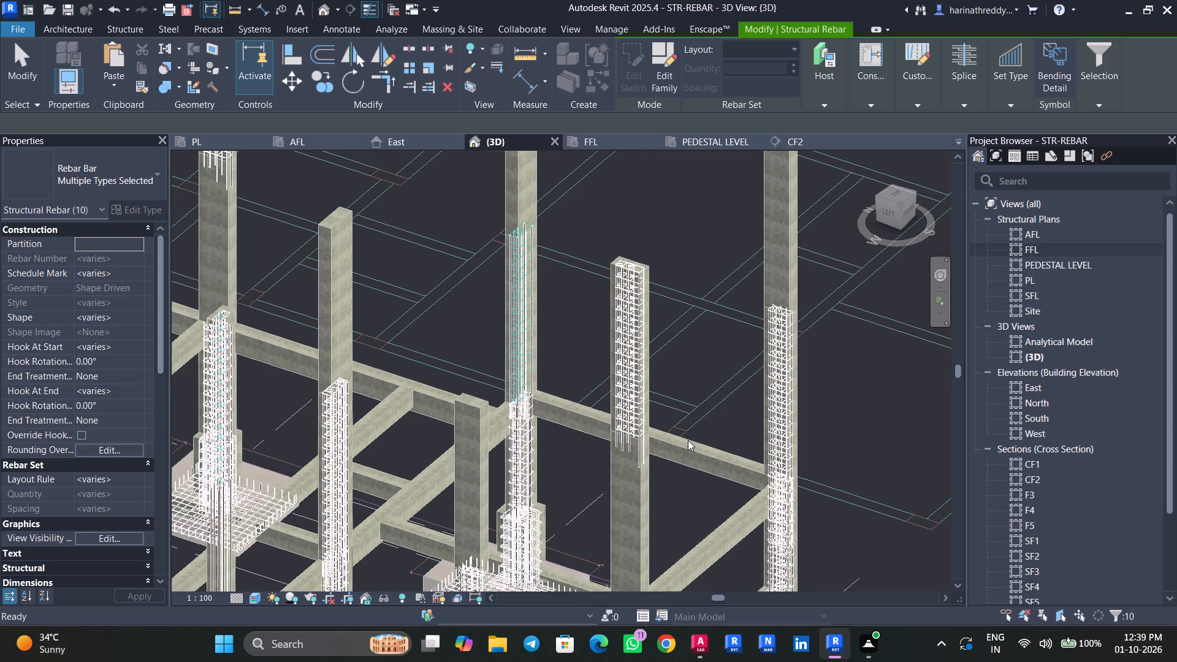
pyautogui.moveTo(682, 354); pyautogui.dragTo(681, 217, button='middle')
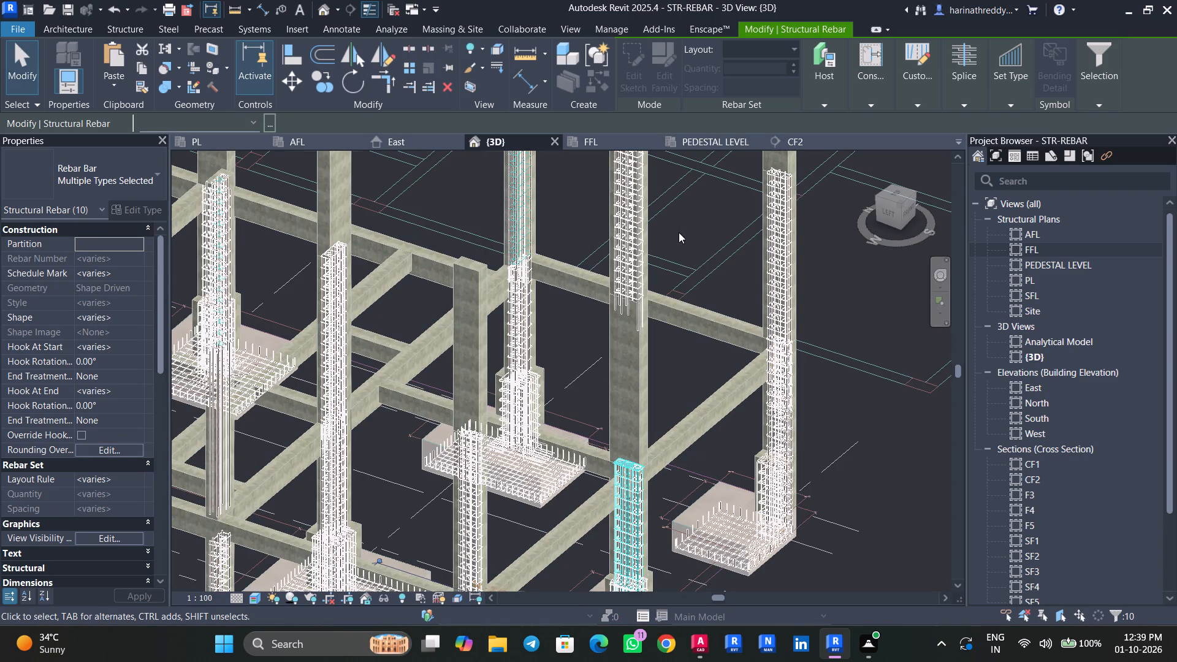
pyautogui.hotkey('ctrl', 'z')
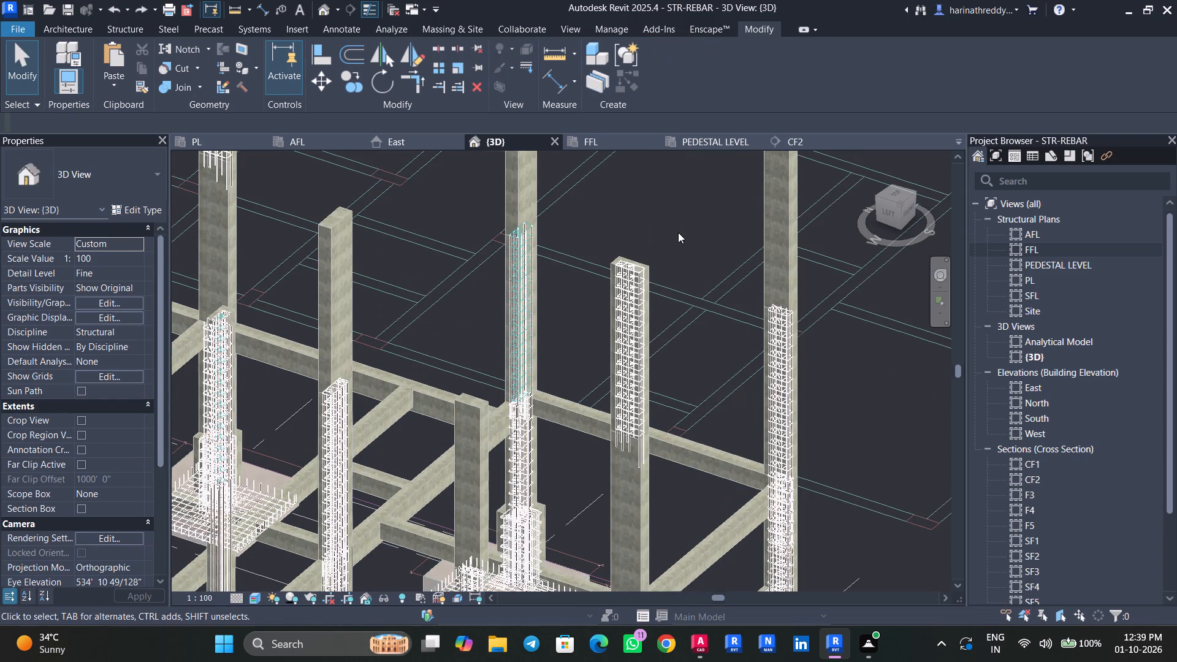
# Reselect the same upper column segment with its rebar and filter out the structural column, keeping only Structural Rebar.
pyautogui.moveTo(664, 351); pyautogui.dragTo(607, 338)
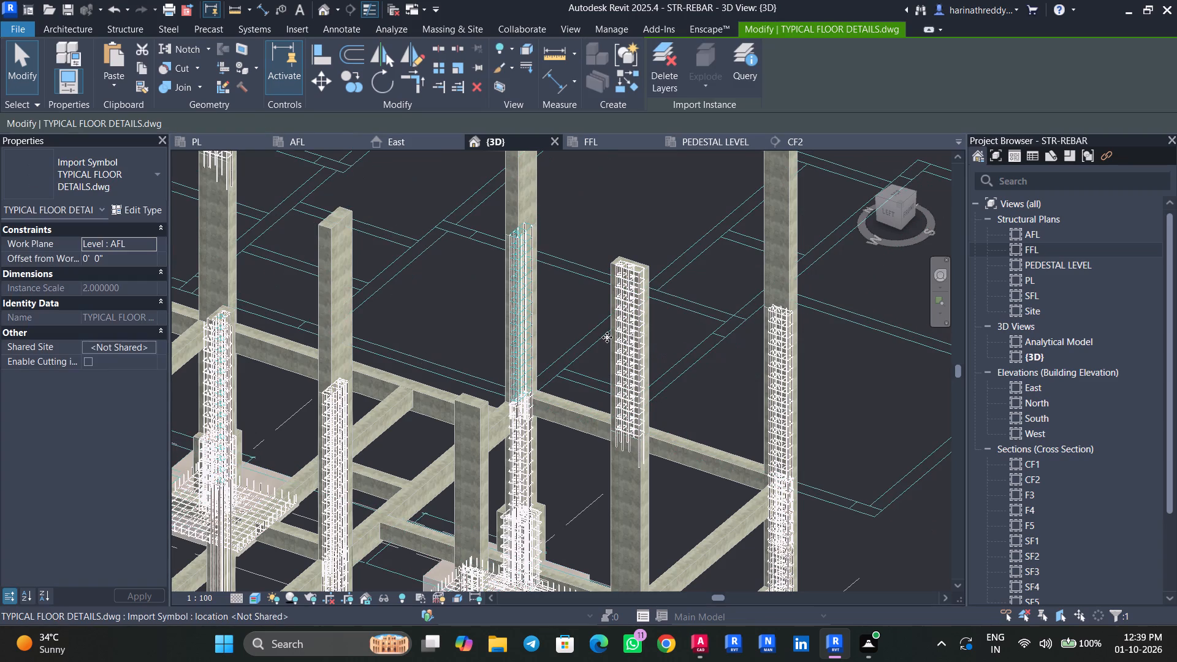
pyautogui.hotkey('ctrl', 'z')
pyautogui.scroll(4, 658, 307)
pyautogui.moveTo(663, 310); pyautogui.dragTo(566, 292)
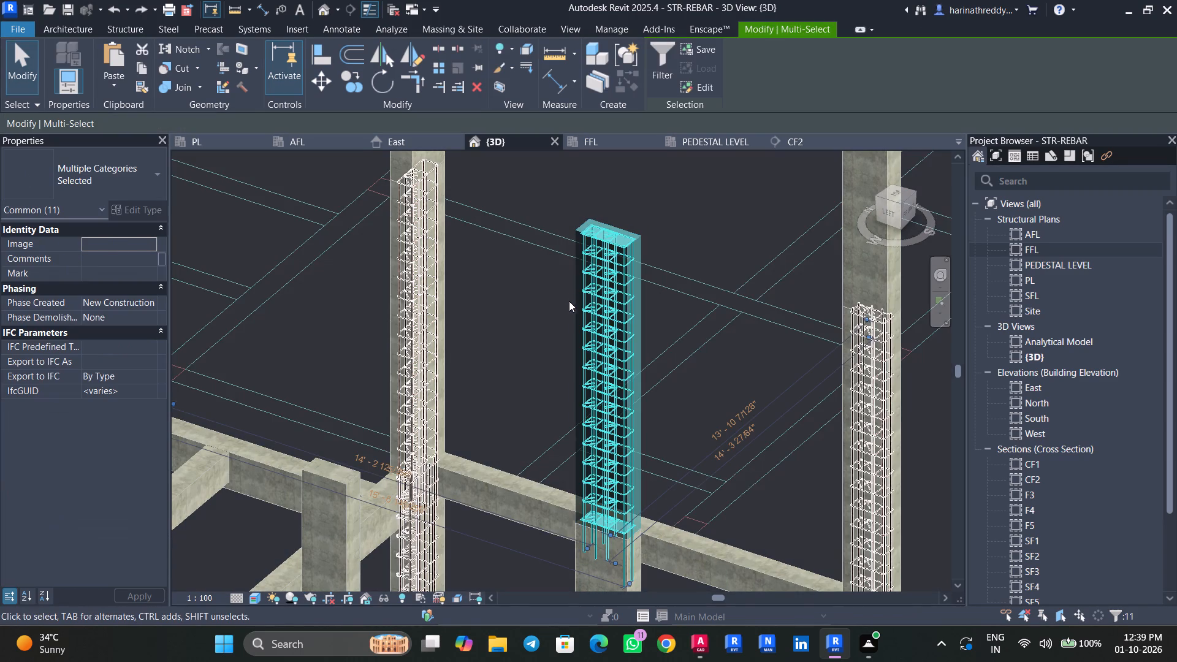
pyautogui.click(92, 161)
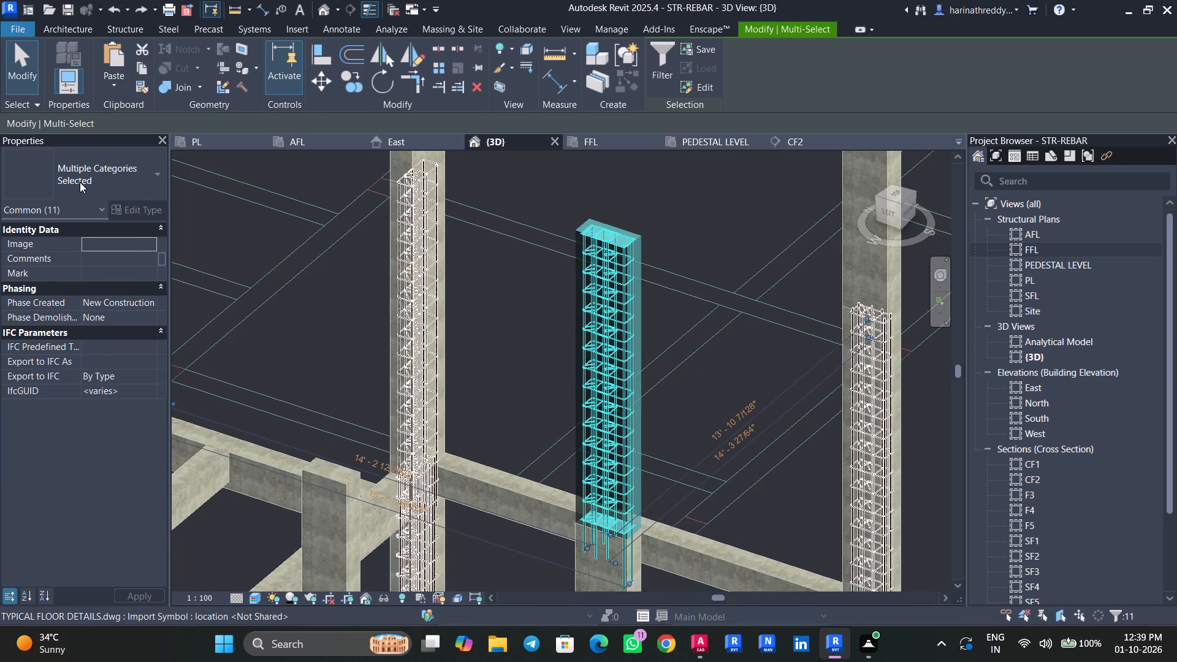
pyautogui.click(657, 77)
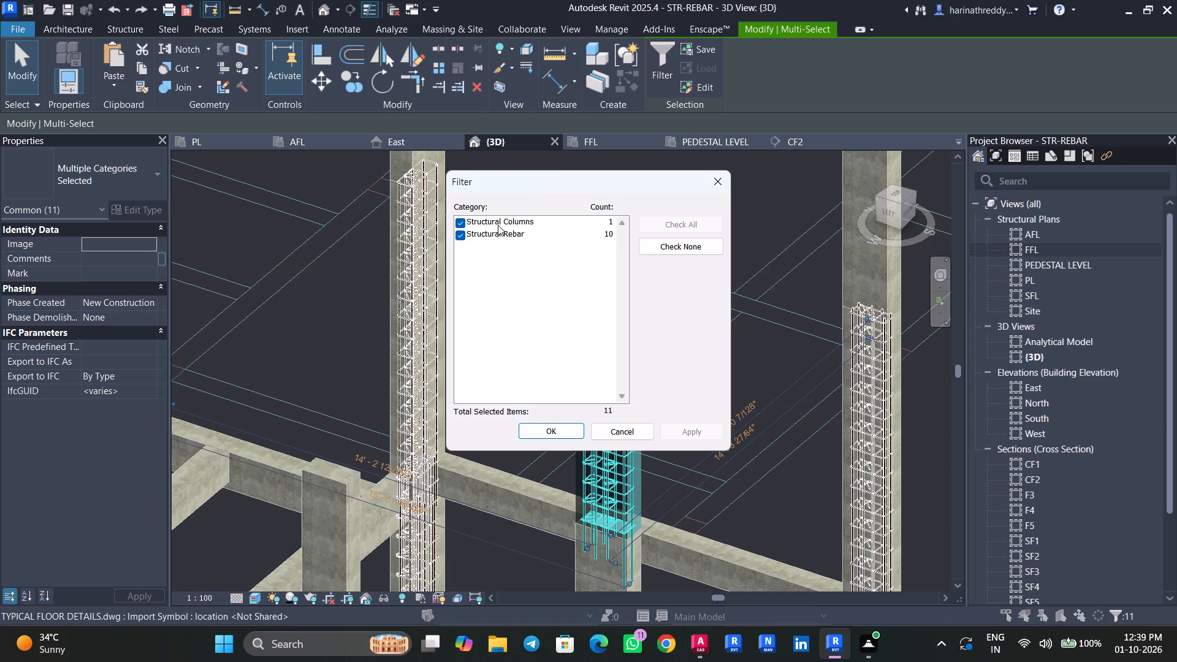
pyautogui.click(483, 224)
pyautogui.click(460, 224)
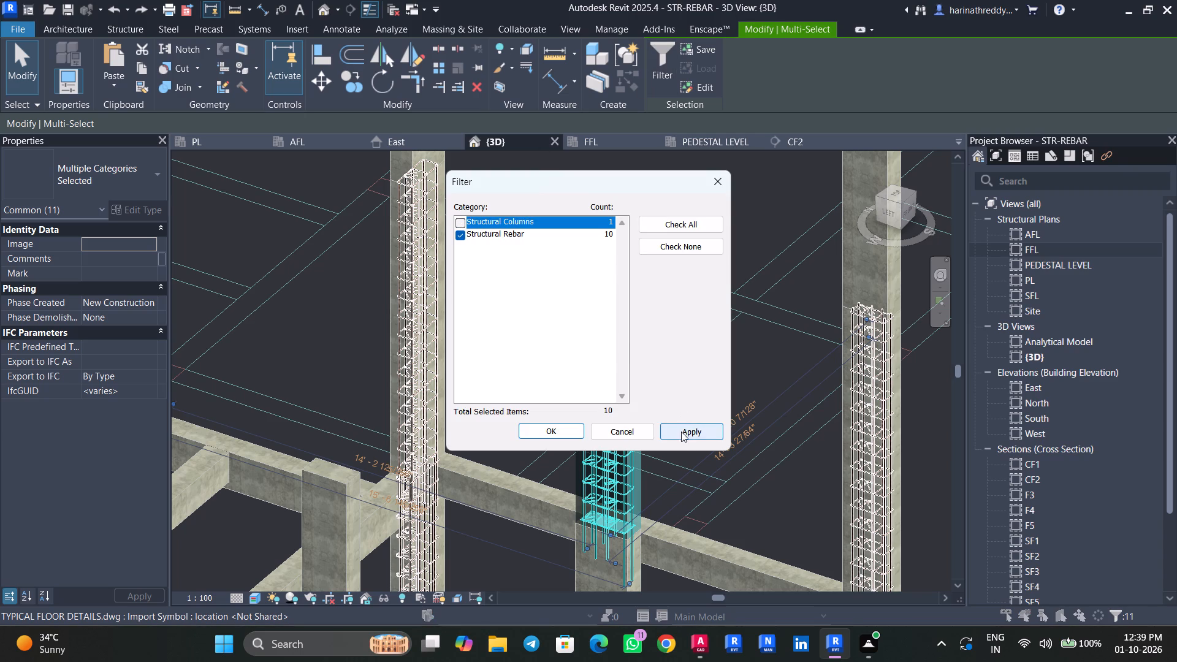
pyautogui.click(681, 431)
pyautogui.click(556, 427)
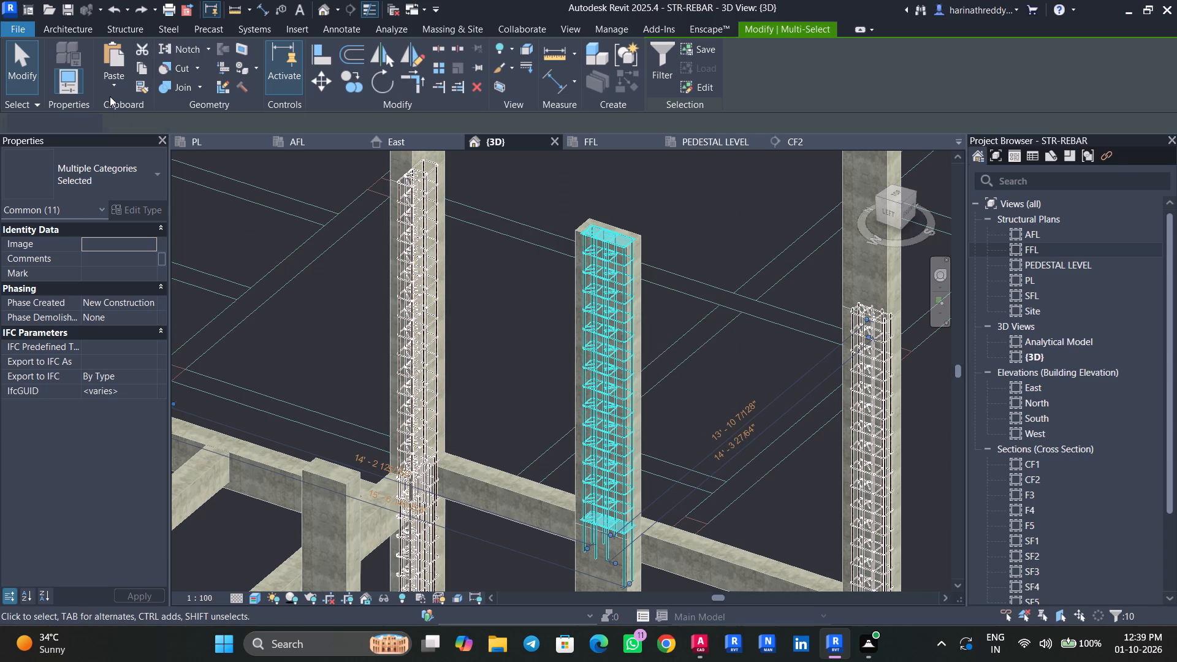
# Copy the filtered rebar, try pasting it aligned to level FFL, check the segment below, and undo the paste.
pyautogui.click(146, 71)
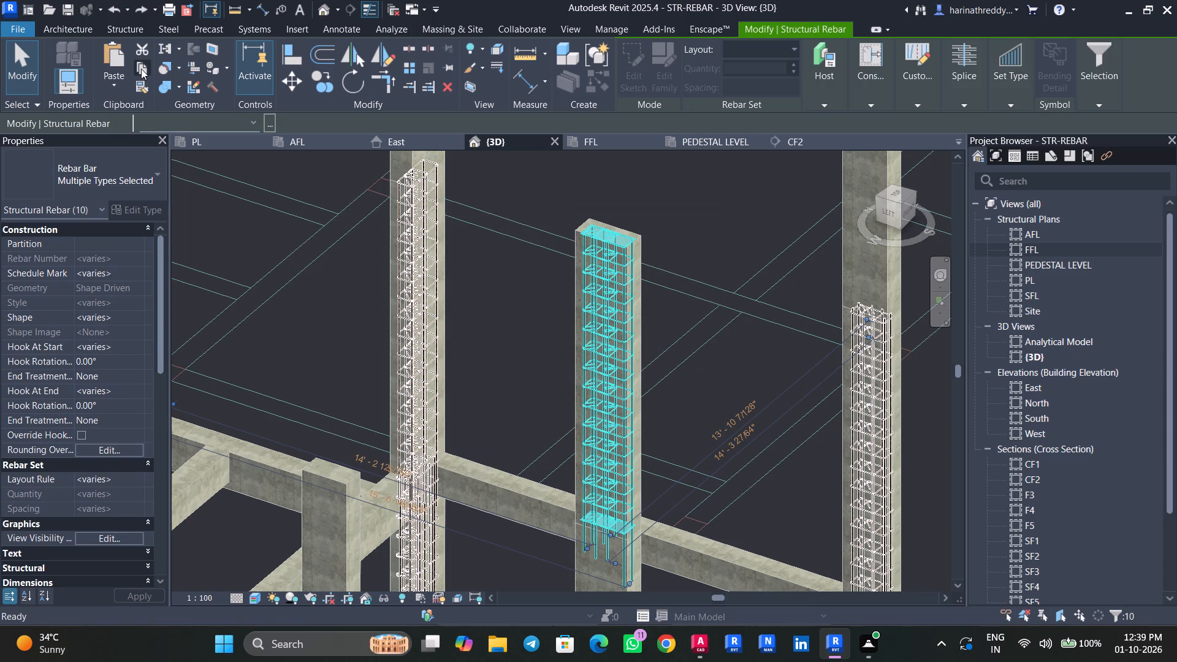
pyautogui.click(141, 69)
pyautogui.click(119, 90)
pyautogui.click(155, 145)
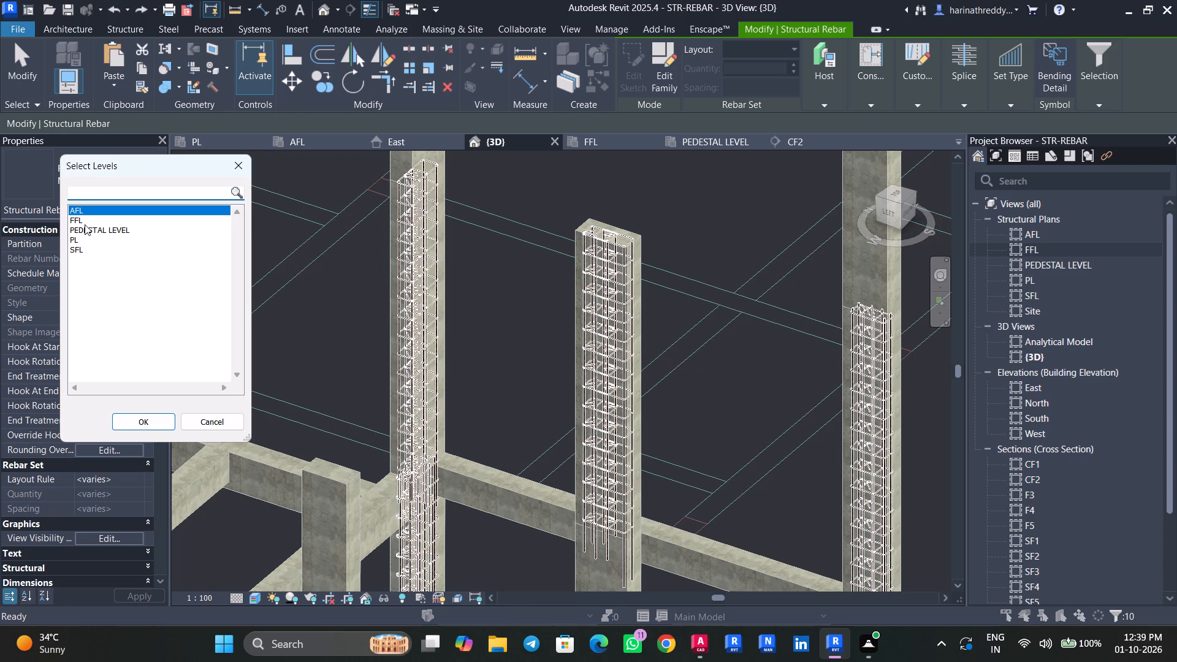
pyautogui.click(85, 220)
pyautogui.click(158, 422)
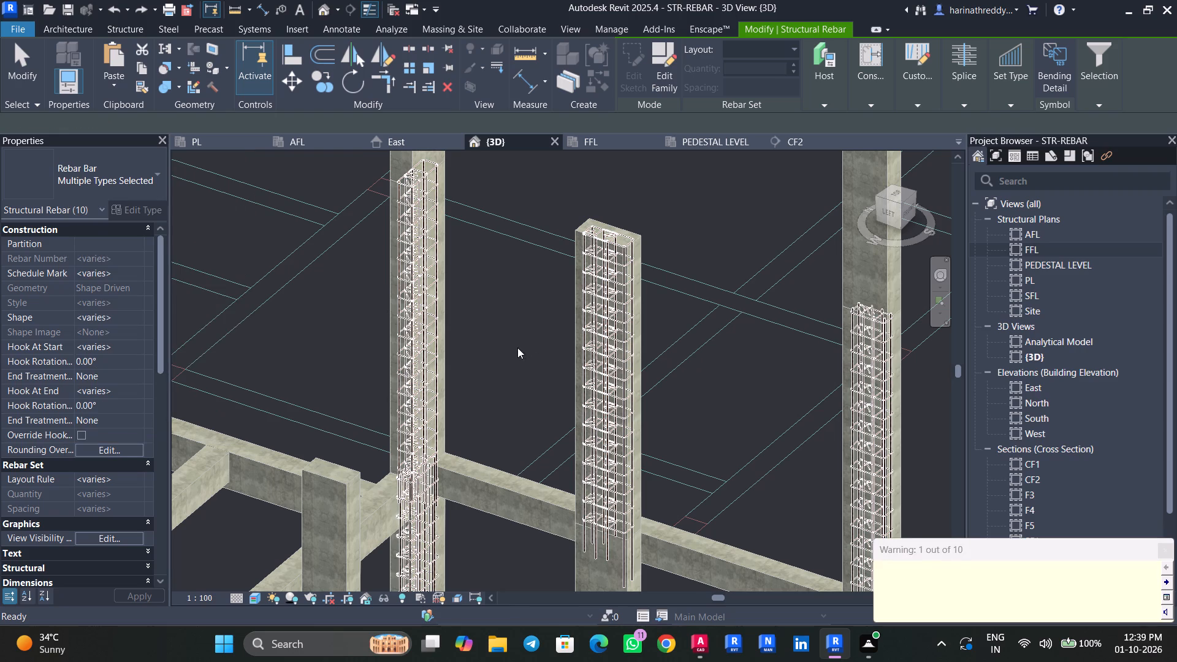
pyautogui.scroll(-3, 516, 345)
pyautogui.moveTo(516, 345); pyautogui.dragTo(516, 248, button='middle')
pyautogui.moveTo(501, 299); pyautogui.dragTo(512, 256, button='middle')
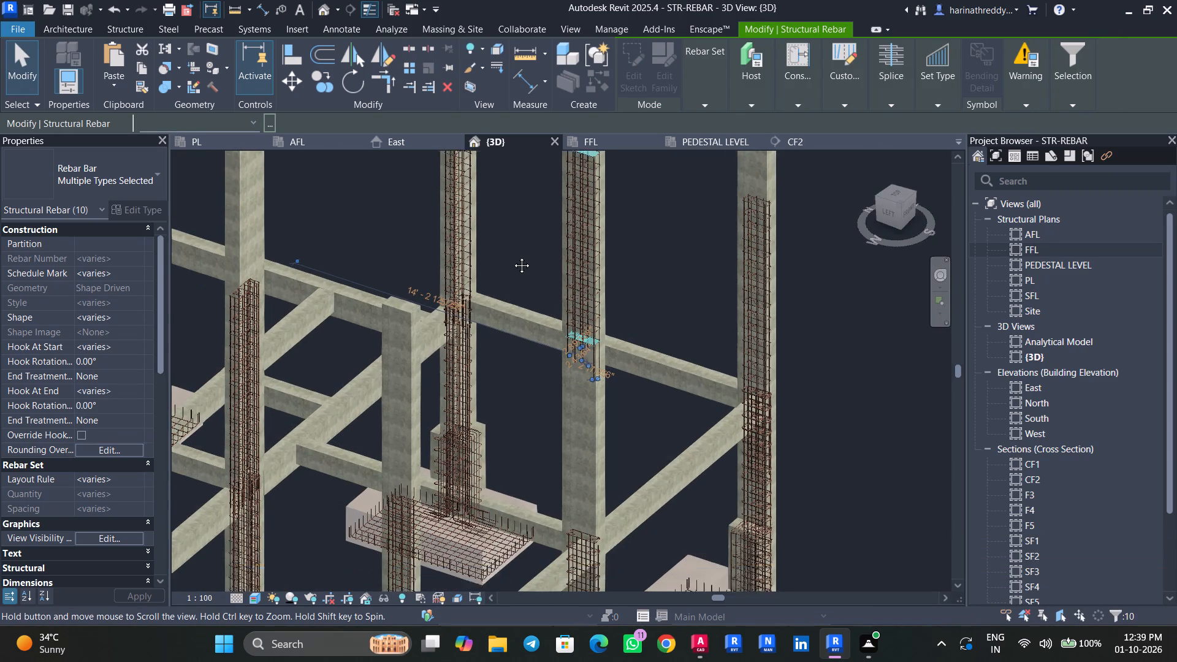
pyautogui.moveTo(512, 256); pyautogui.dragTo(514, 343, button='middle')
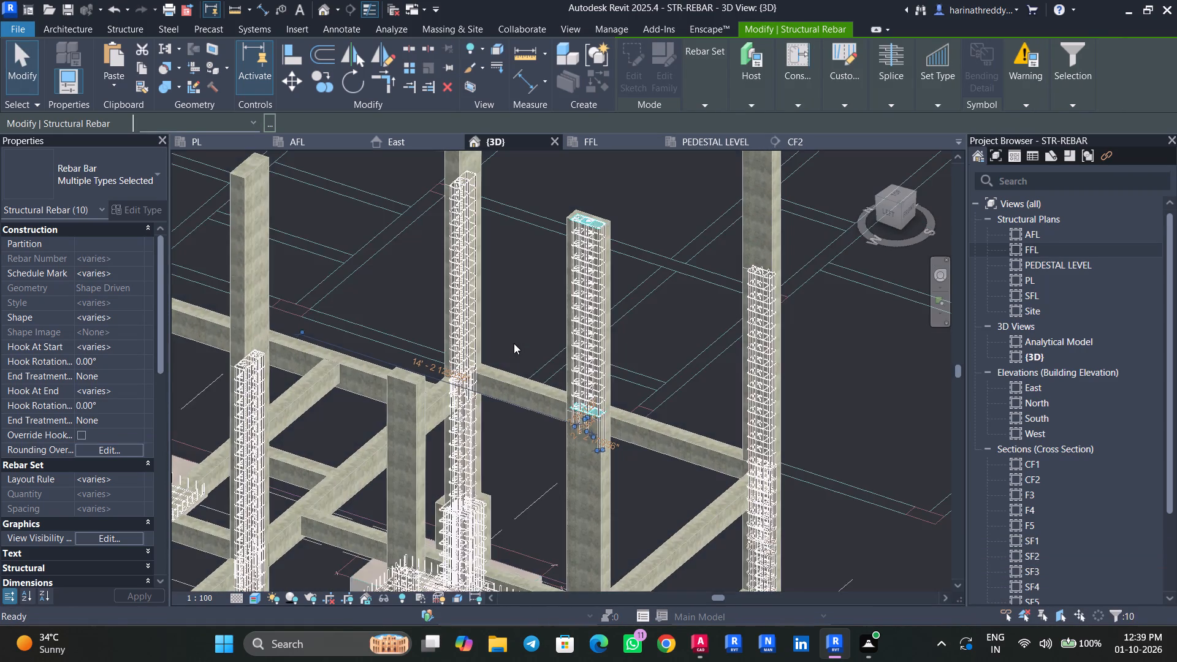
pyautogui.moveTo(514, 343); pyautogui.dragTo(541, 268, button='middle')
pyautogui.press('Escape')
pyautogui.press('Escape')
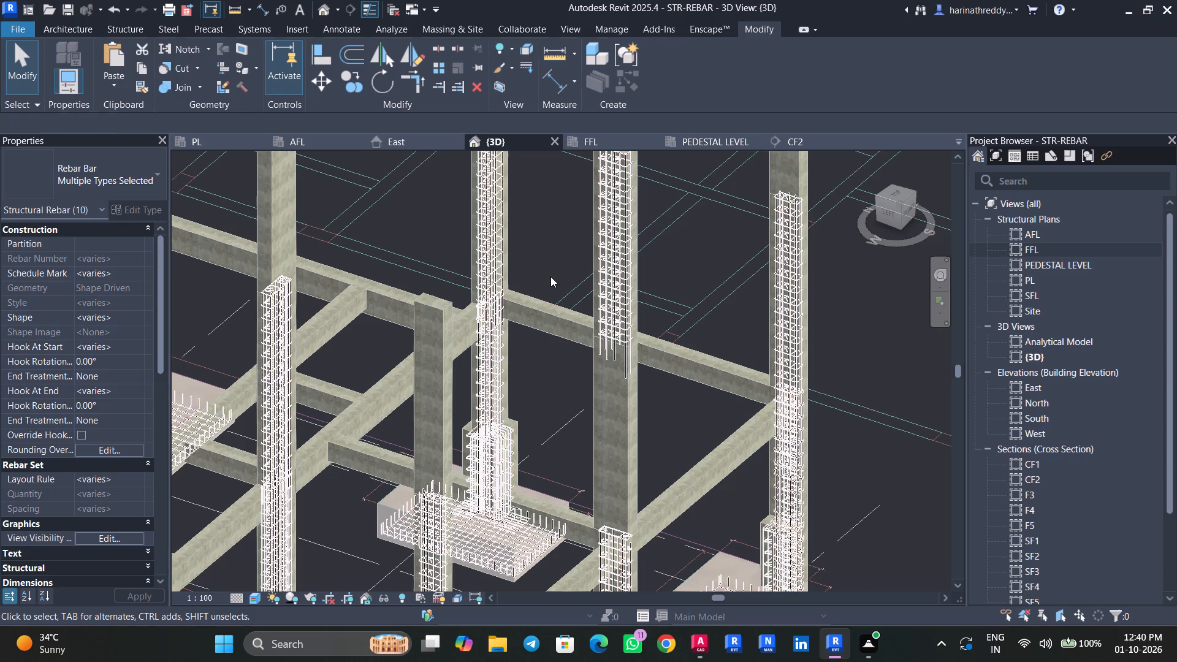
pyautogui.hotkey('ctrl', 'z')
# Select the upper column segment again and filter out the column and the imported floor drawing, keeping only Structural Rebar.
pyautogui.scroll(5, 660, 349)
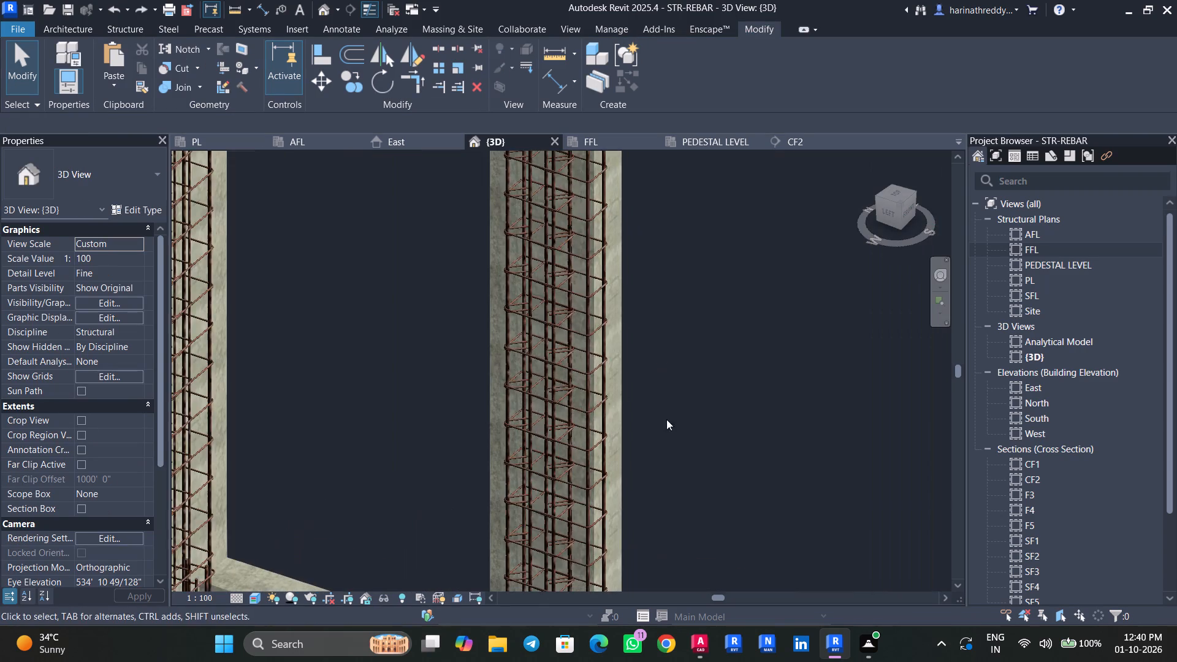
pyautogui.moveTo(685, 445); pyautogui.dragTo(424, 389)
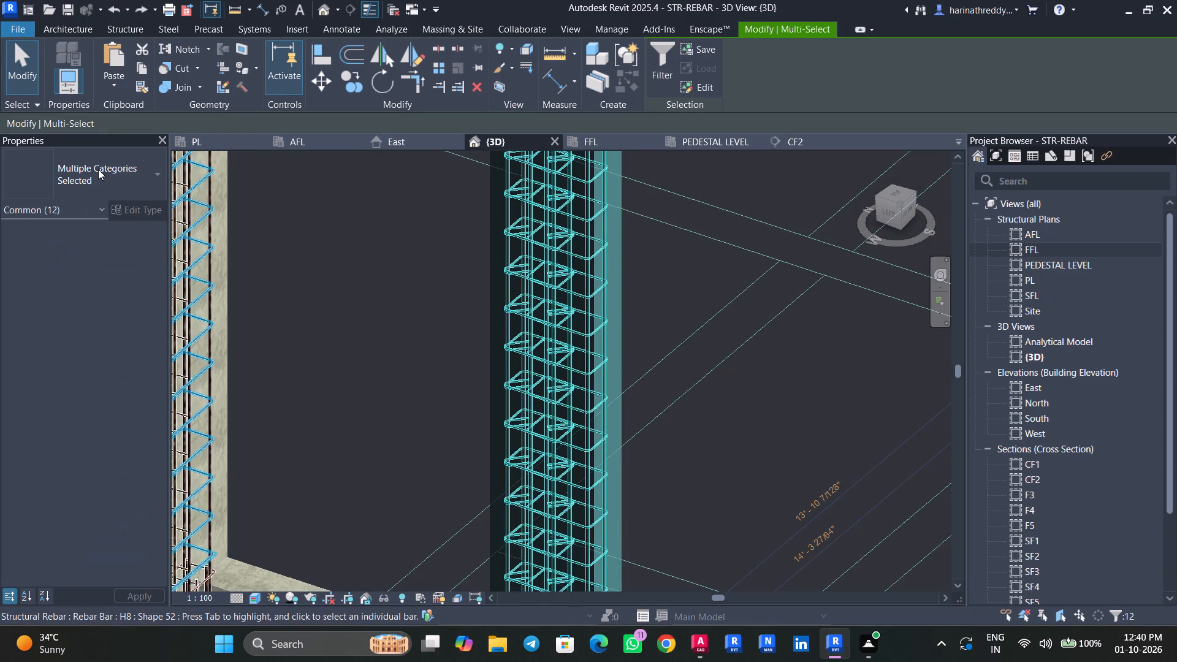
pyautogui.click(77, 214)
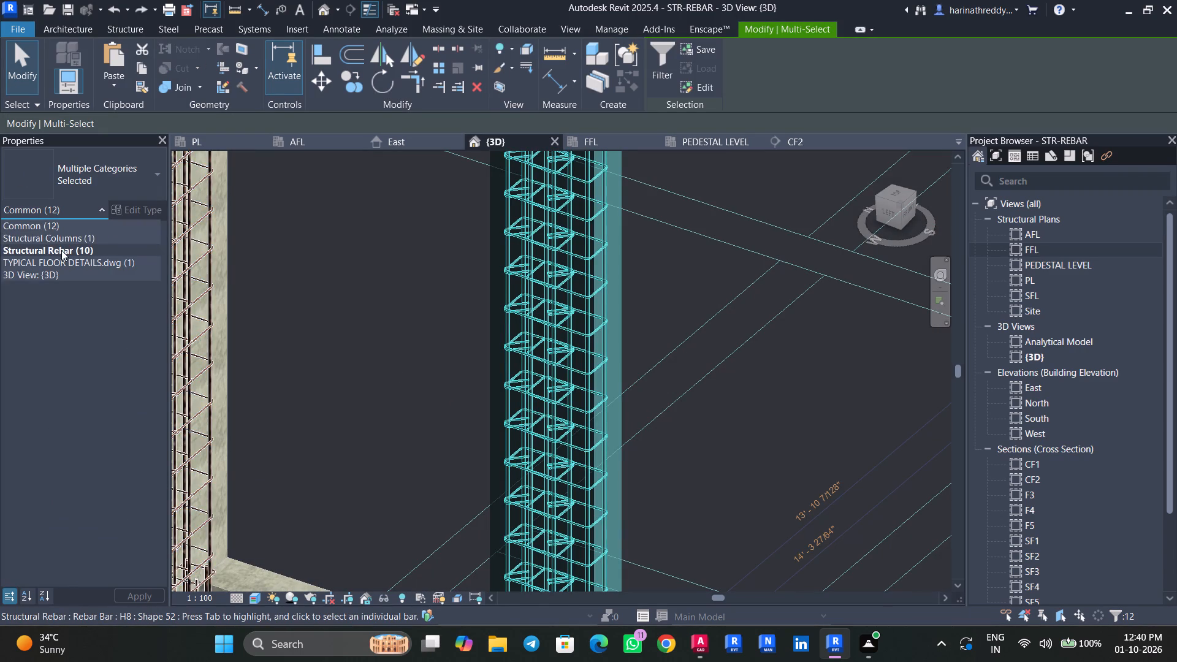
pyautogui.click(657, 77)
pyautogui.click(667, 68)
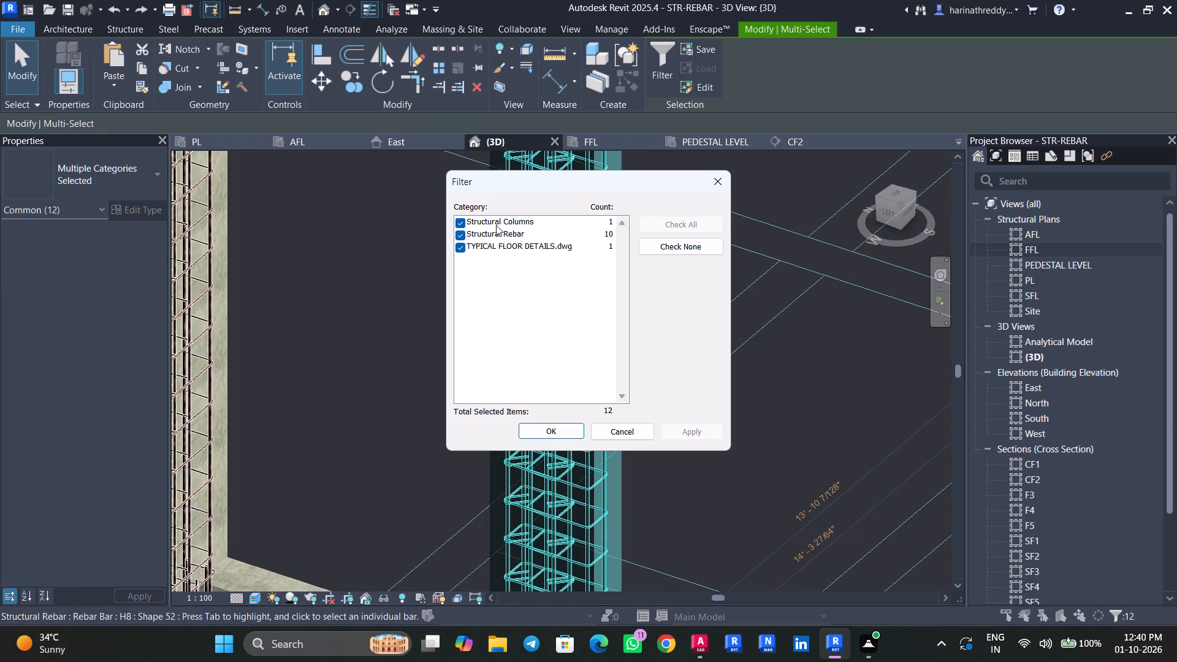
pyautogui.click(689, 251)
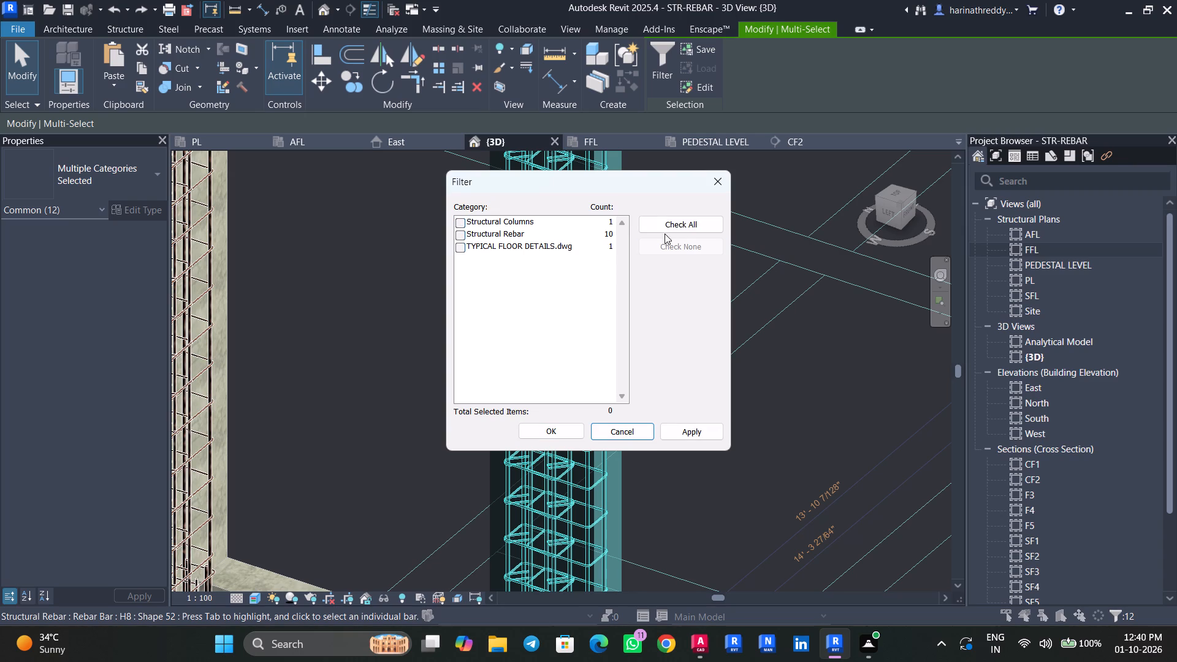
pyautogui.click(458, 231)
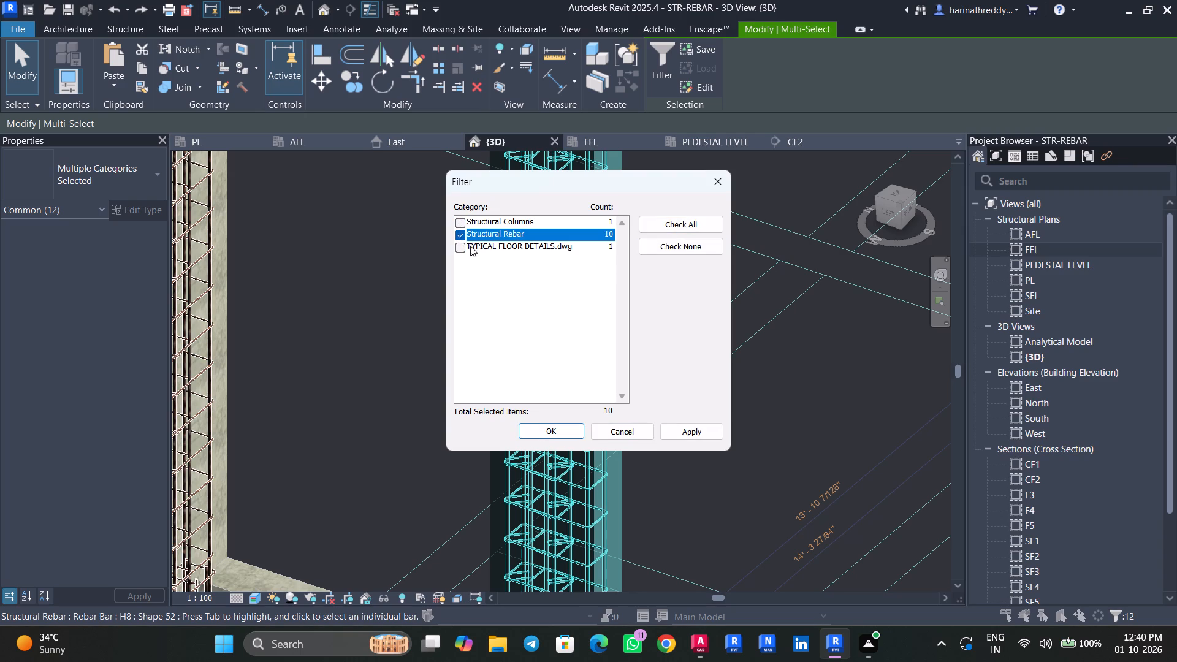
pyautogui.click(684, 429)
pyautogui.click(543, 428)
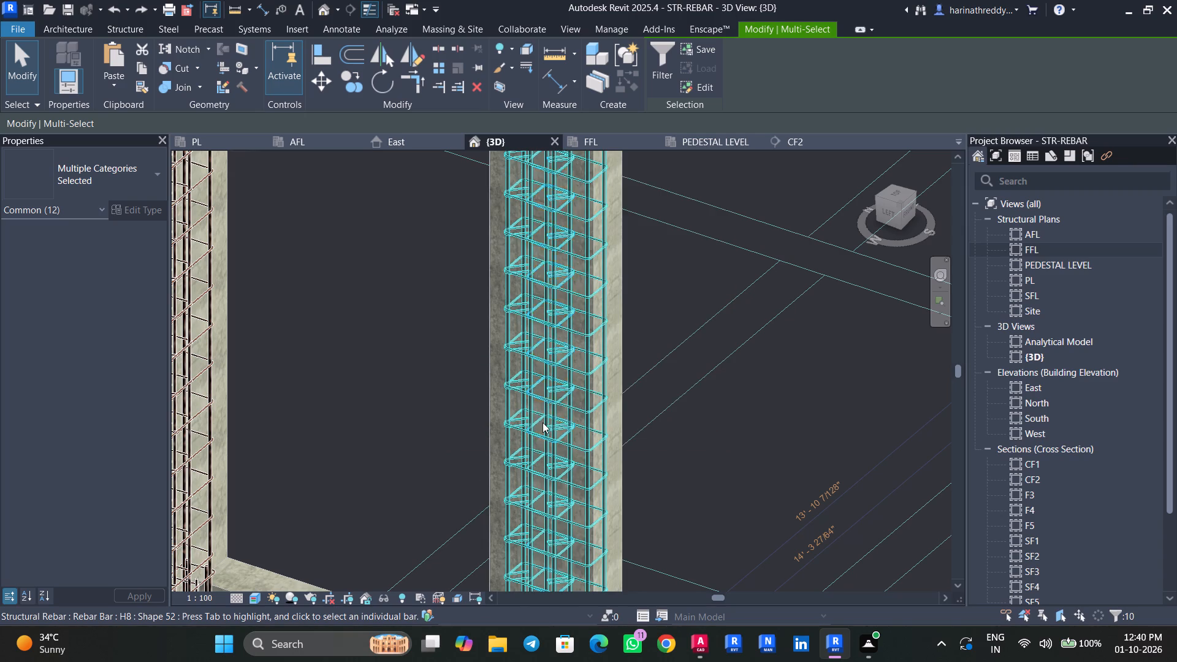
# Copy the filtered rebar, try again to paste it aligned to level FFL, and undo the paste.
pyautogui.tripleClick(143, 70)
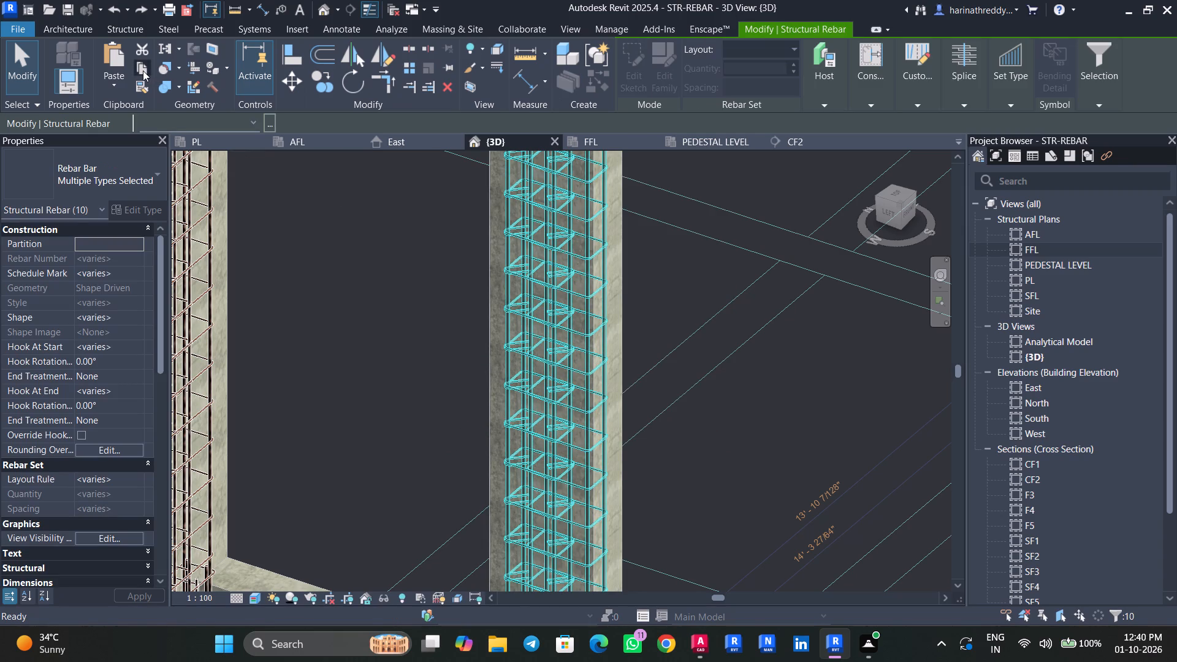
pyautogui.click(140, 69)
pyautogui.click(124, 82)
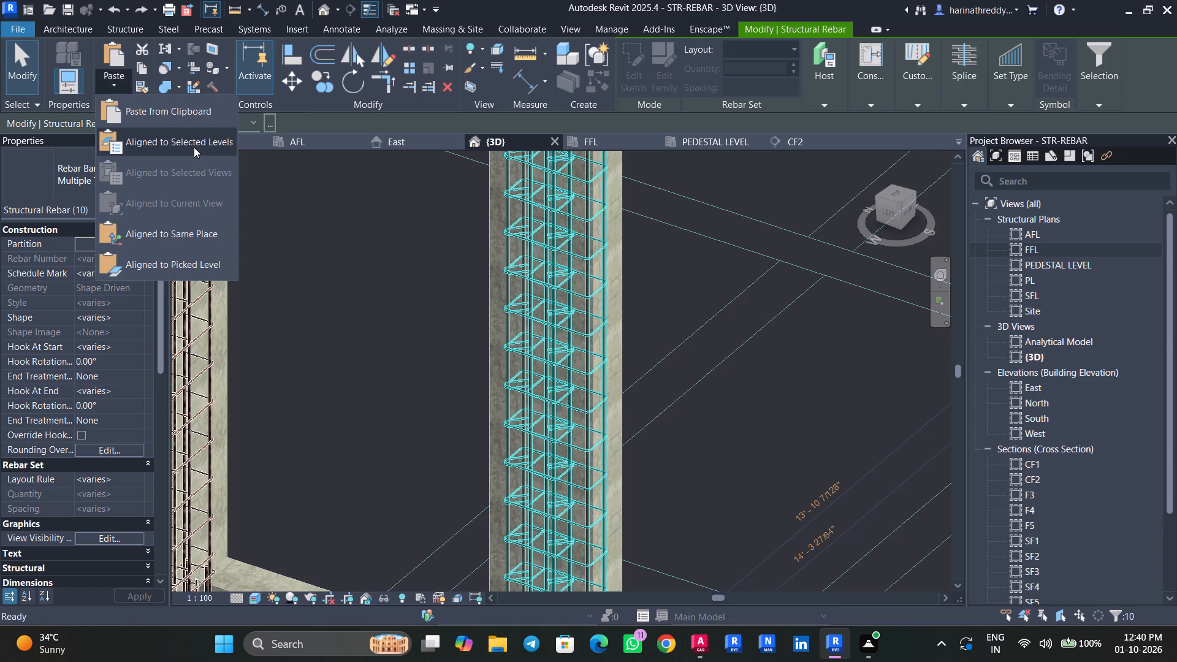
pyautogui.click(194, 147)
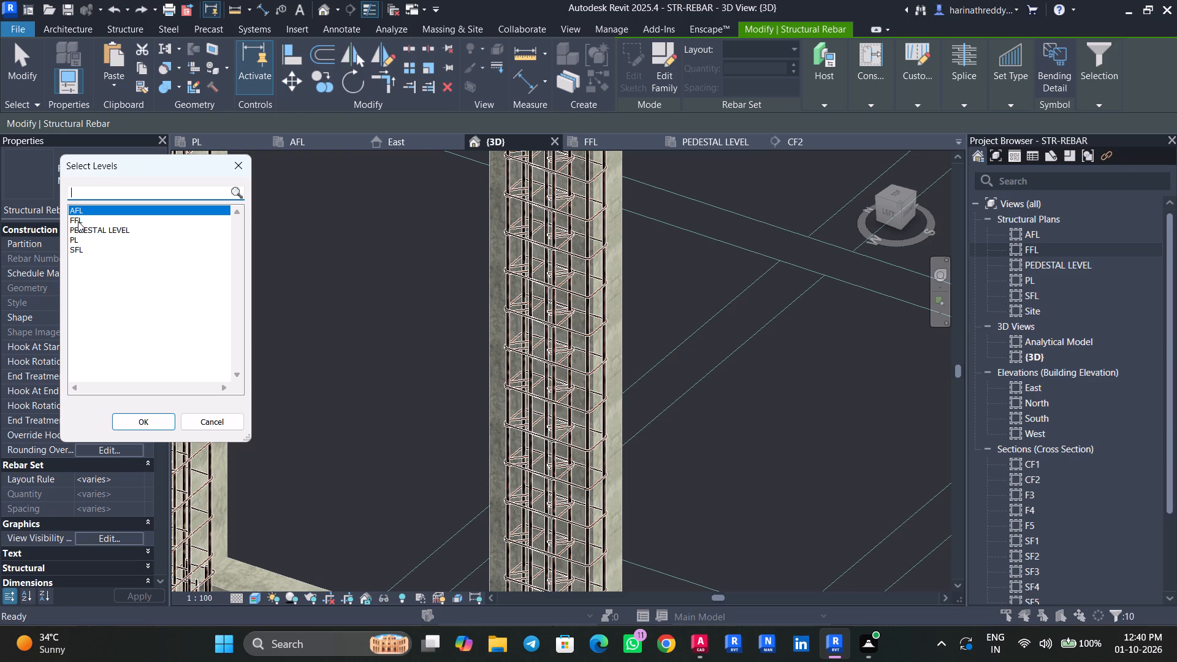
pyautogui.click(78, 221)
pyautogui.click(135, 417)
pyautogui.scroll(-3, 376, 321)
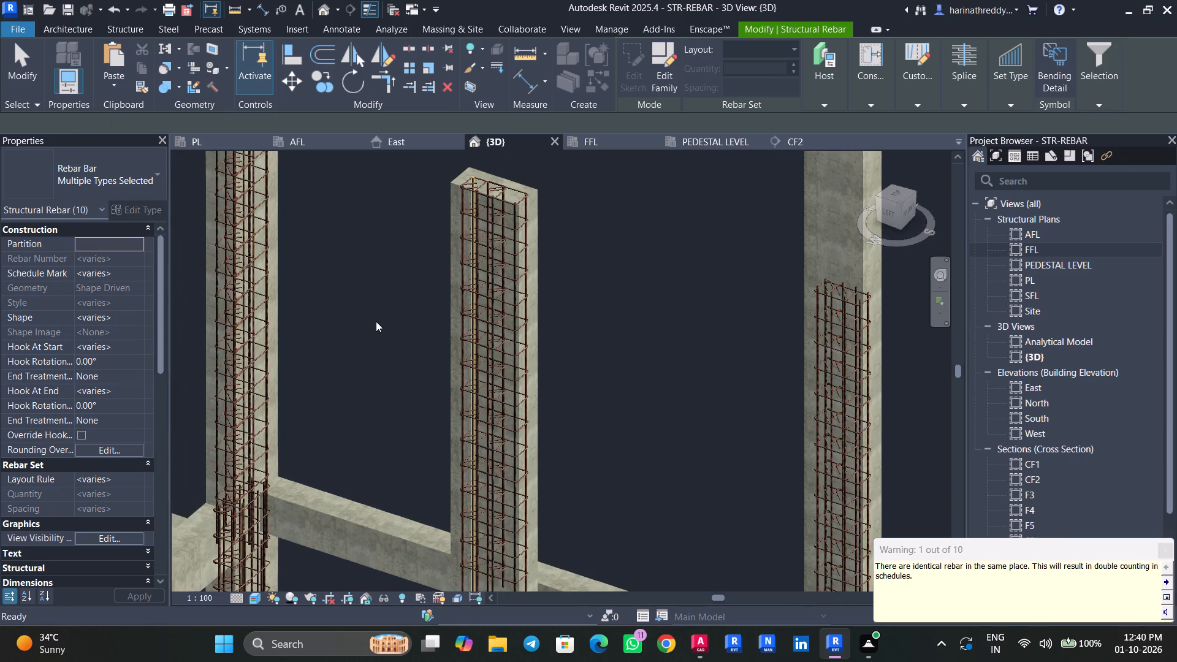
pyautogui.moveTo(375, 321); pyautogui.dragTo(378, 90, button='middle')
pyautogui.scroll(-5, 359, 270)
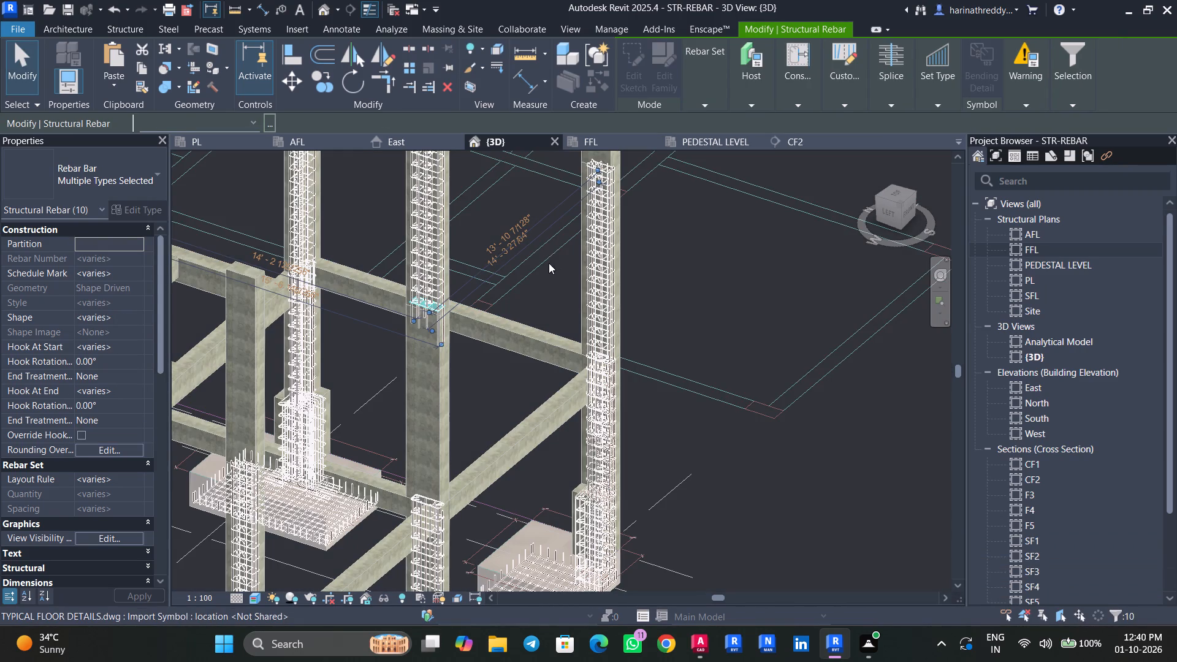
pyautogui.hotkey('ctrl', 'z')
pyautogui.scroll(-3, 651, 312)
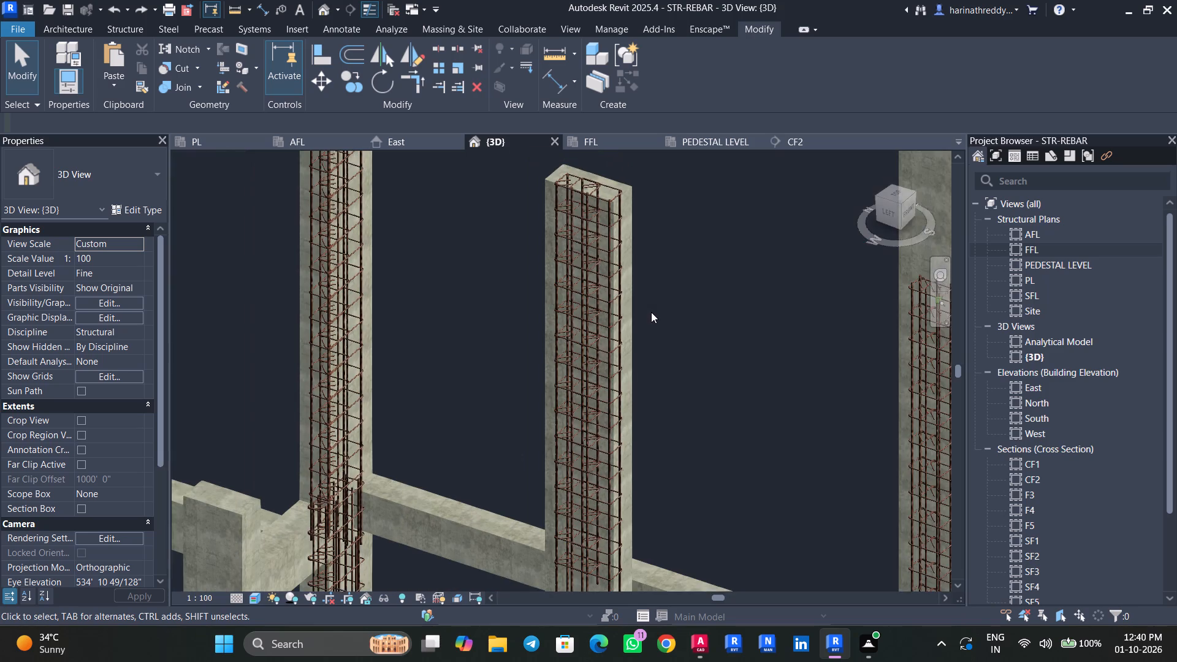
# Propagate the rebar of the C4 column segment between FFL and SFL to the column segment directly below, aligned by host.
pyautogui.moveTo(651, 312); pyautogui.dragTo(629, 253, button='middle')
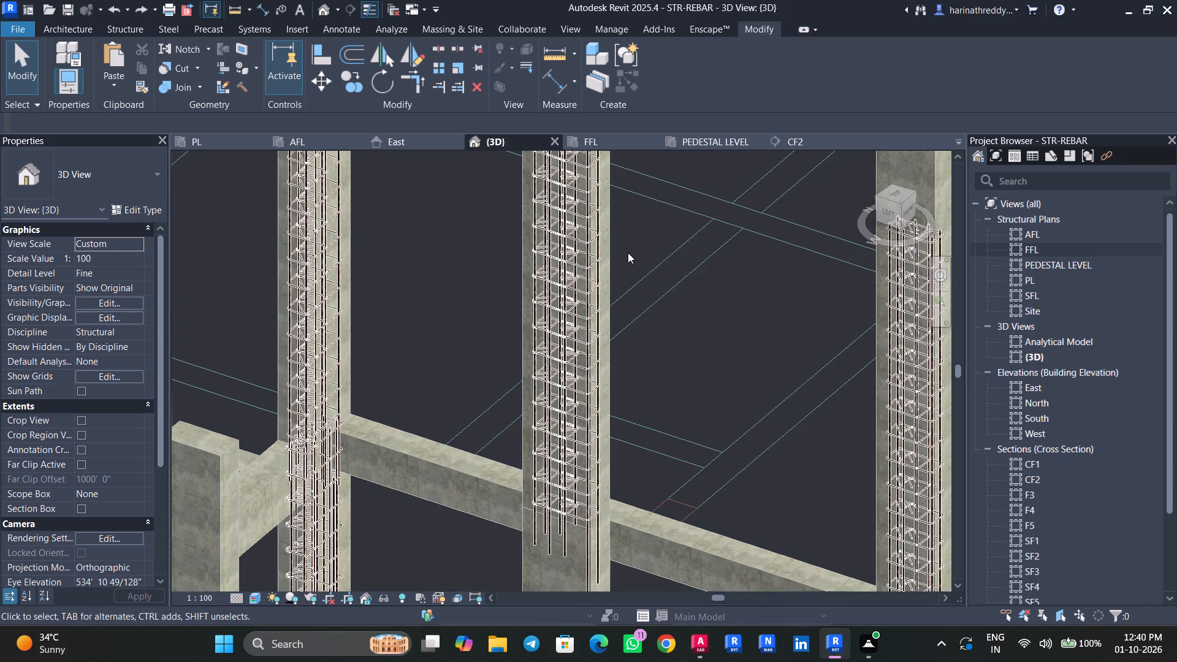
pyautogui.scroll(-1, 658, 348)
pyautogui.scroll(1, 658, 348)
pyautogui.scroll(-1, 658, 348)
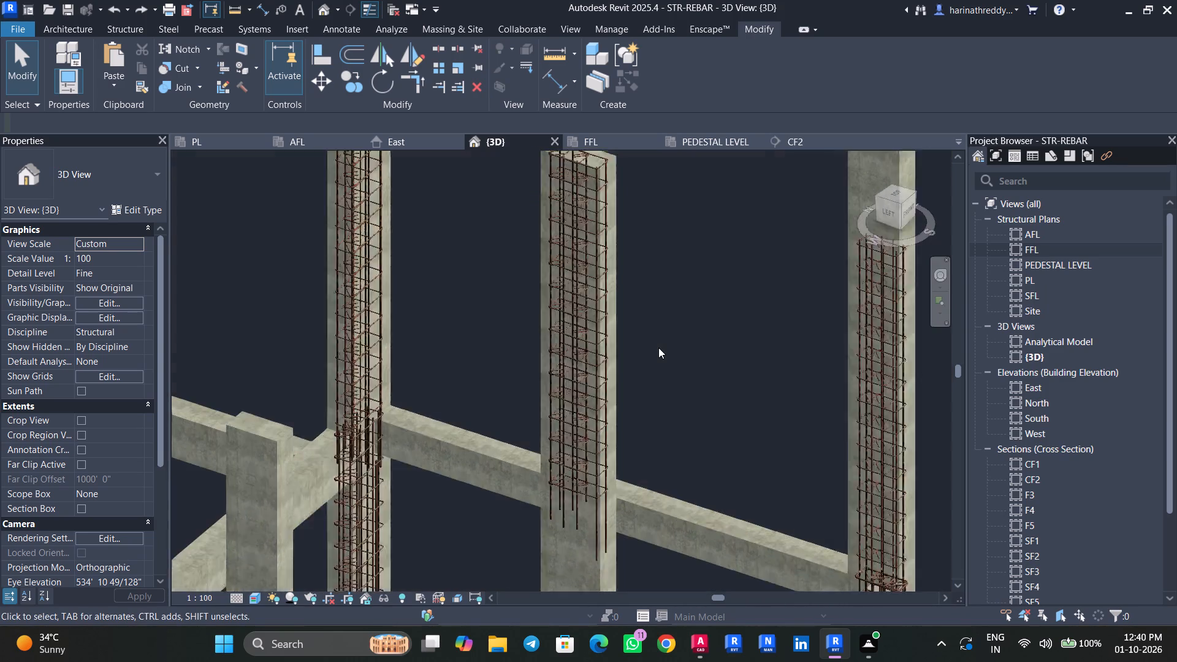
pyautogui.scroll(-5, 658, 348)
pyautogui.moveTo(695, 367); pyautogui.dragTo(682, 268, button='middle')
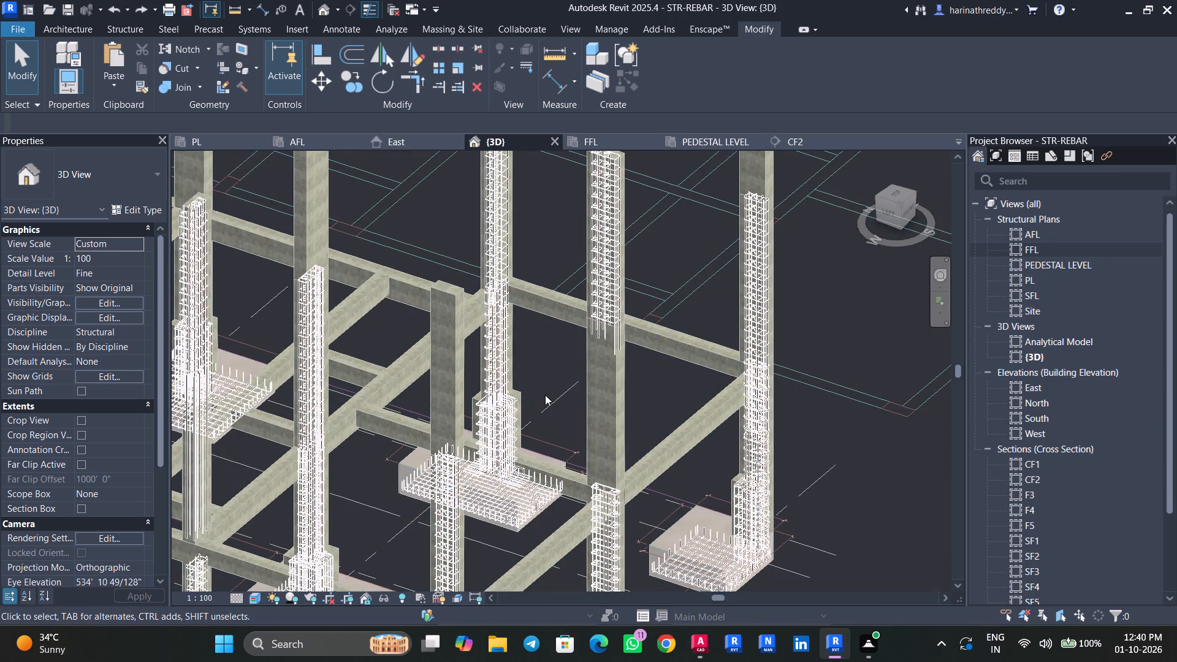
pyautogui.scroll(4, 642, 242)
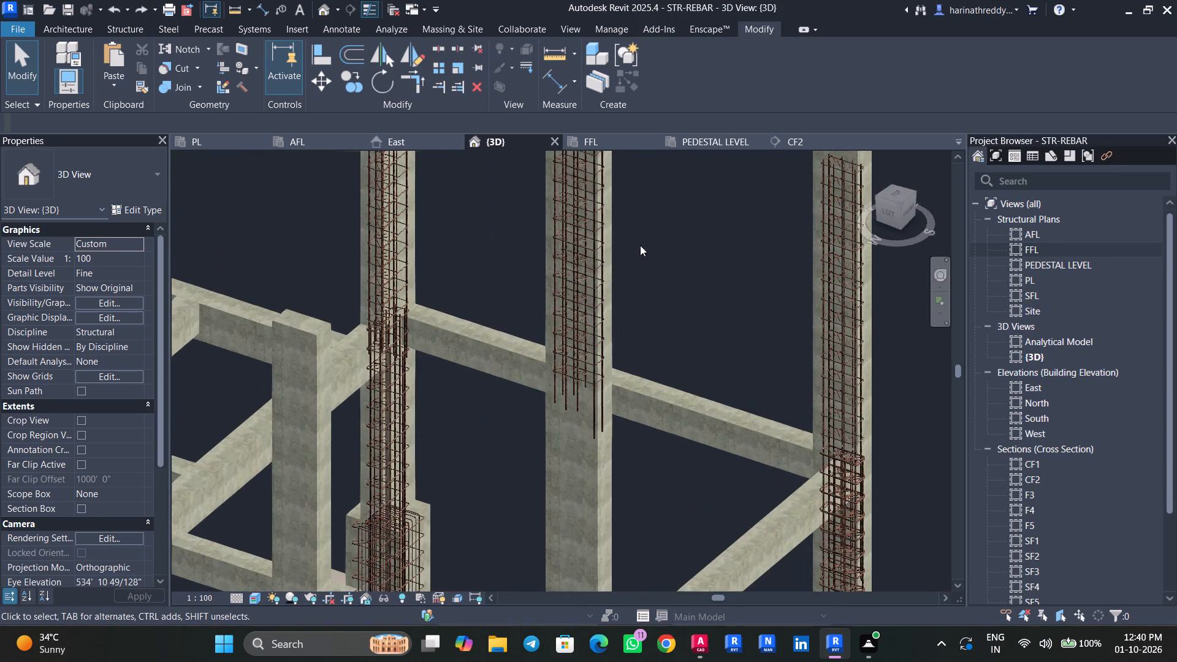
pyautogui.click(611, 327)
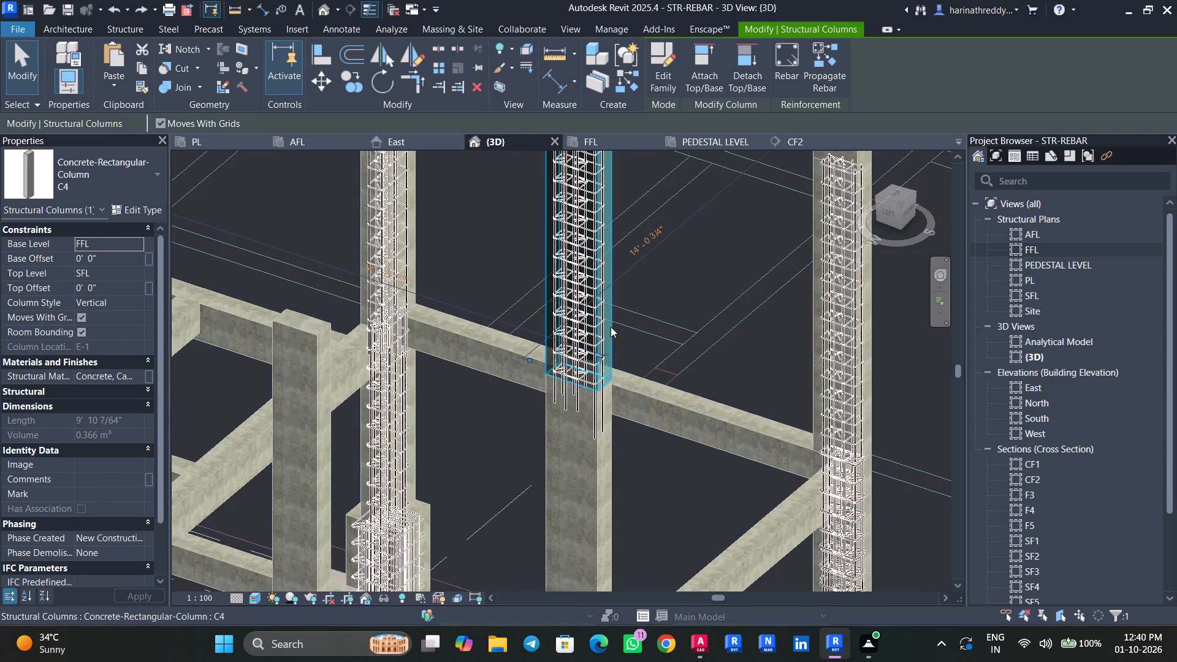
pyautogui.click(825, 83)
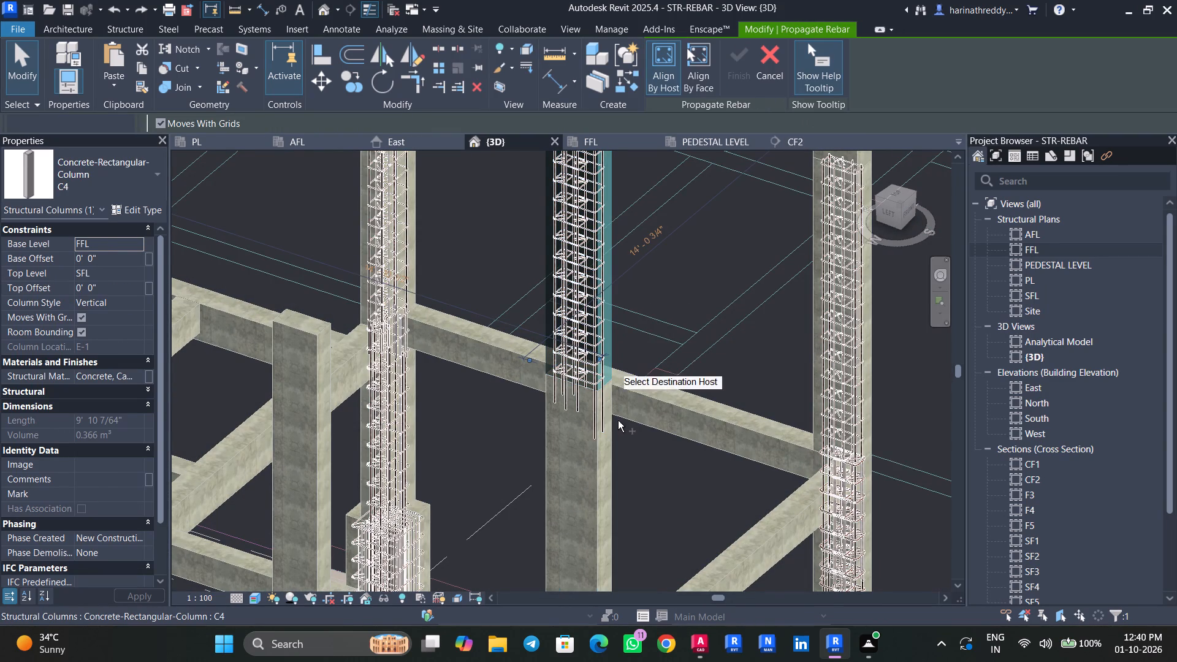
pyautogui.click(614, 430)
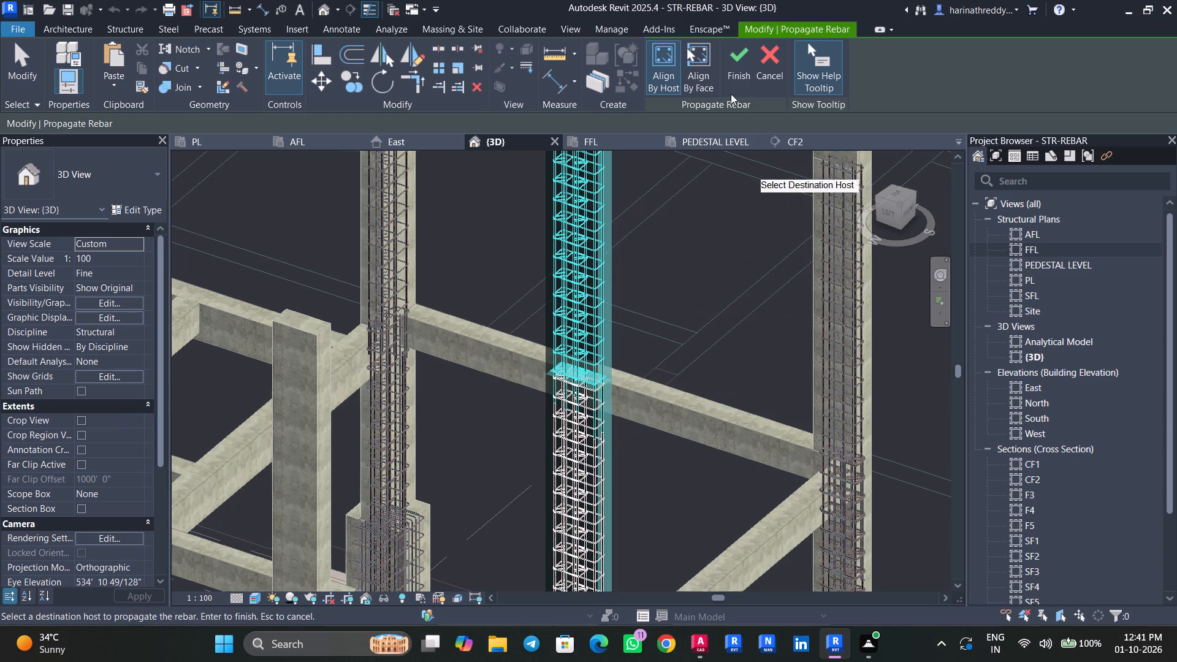
pyautogui.click(735, 63)
pyautogui.press('Escape')
pyautogui.press('Escape')
# Select the upper C4 column segment, filter out the column and TYPICAL FLOOR DETAILS.dwg, and delete its Structural Rebar.
pyautogui.moveTo(653, 270); pyautogui.dragTo(533, 245)
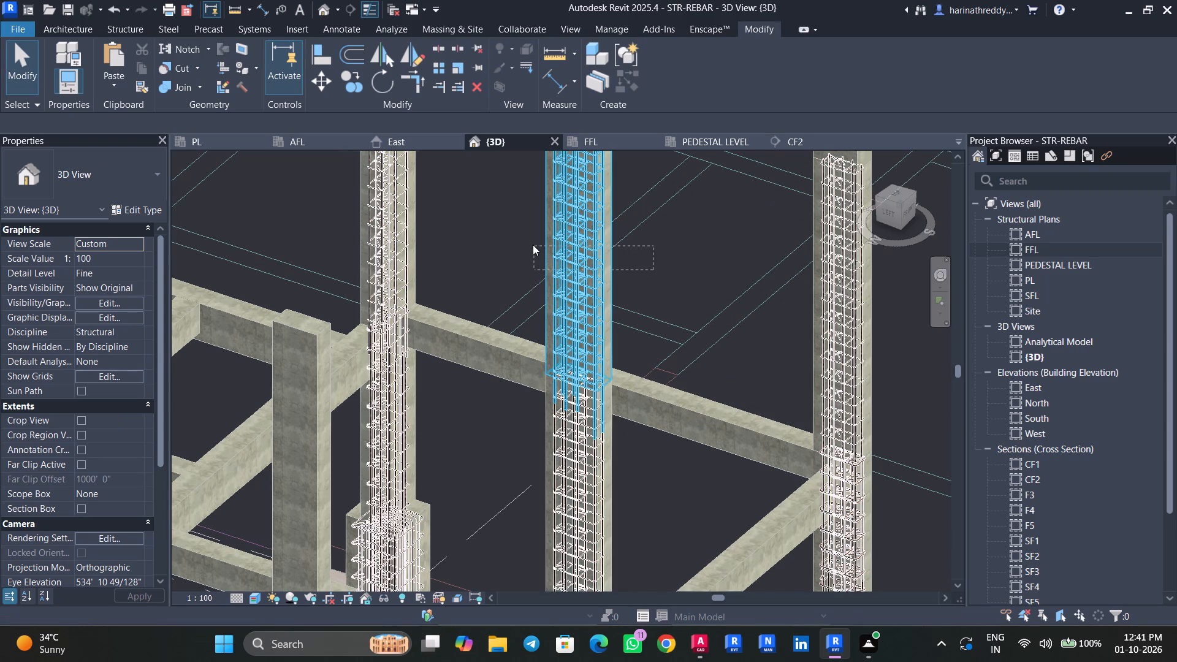
pyautogui.moveTo(533, 245); pyautogui.dragTo(535, 245)
pyautogui.click(672, 79)
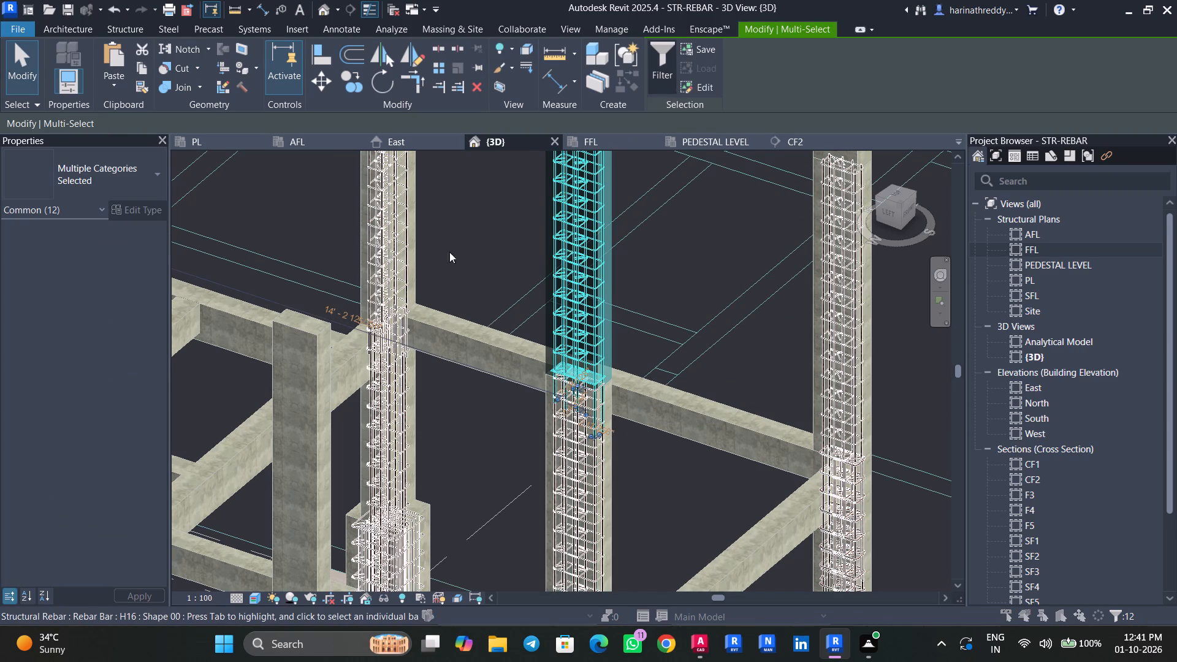
pyautogui.click(455, 220)
pyautogui.click(462, 244)
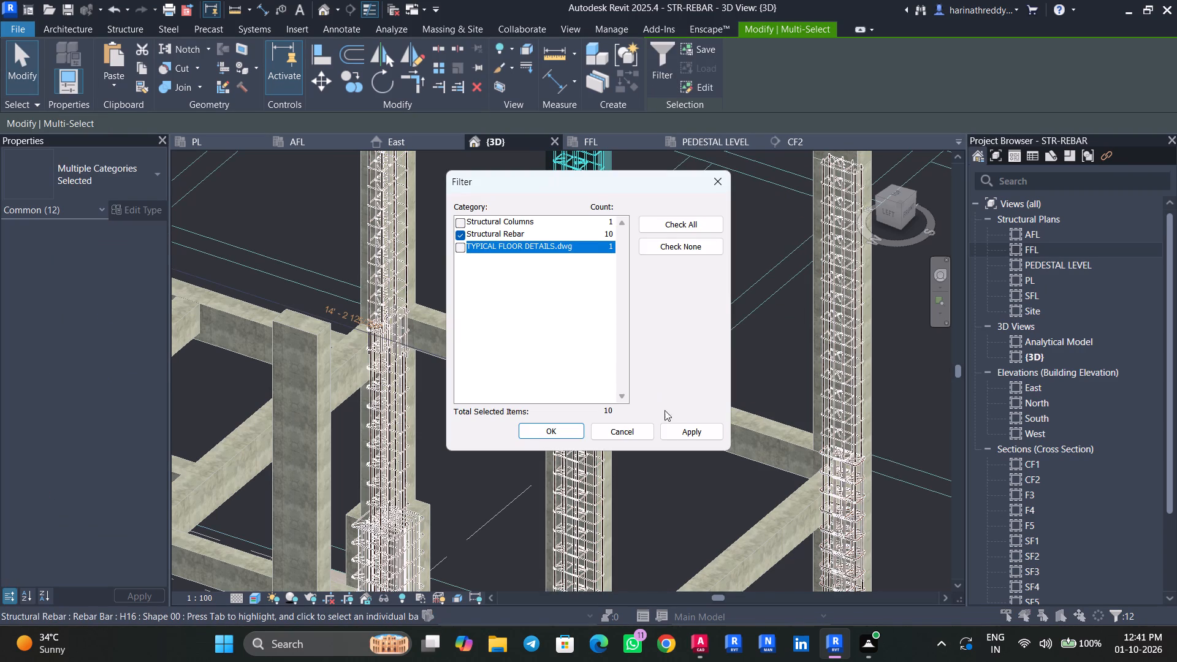
pyautogui.click(698, 436)
pyautogui.click(562, 425)
pyautogui.press('Delete')
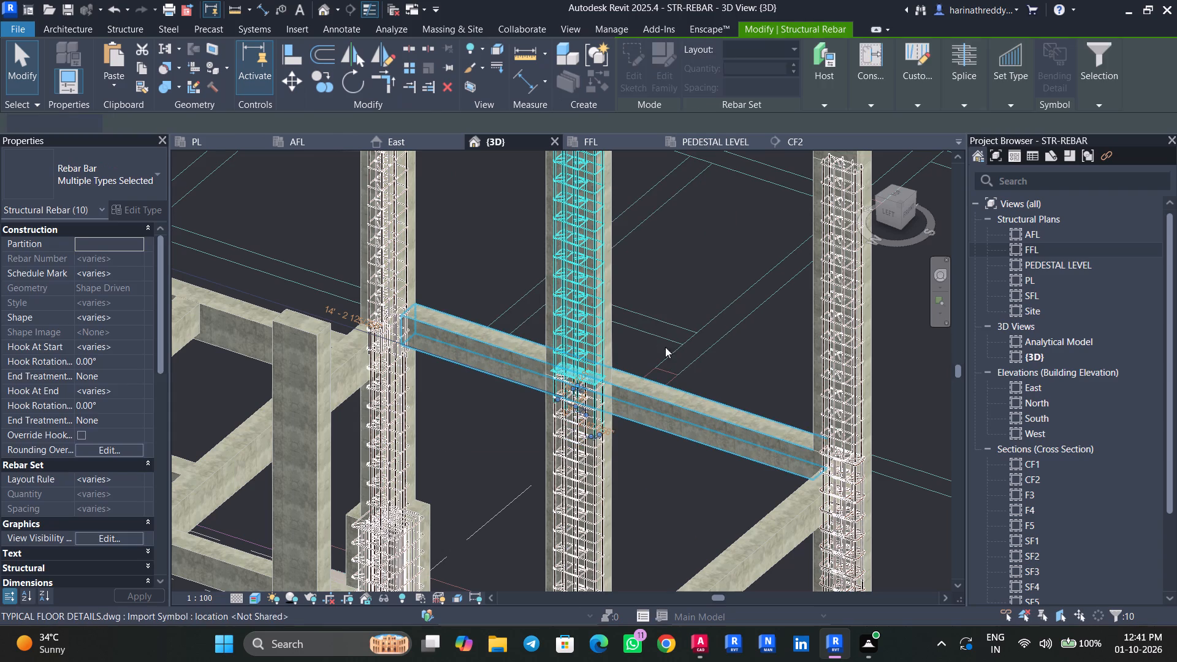
# Examine the rebar in the columns across the frame, including the C2 column's vertical bars below level FFL.
pyautogui.scroll(-3, 645, 307)
pyautogui.moveTo(644, 305); pyautogui.dragTo(585, 352, button='middle')
pyautogui.scroll(5, 727, 326)
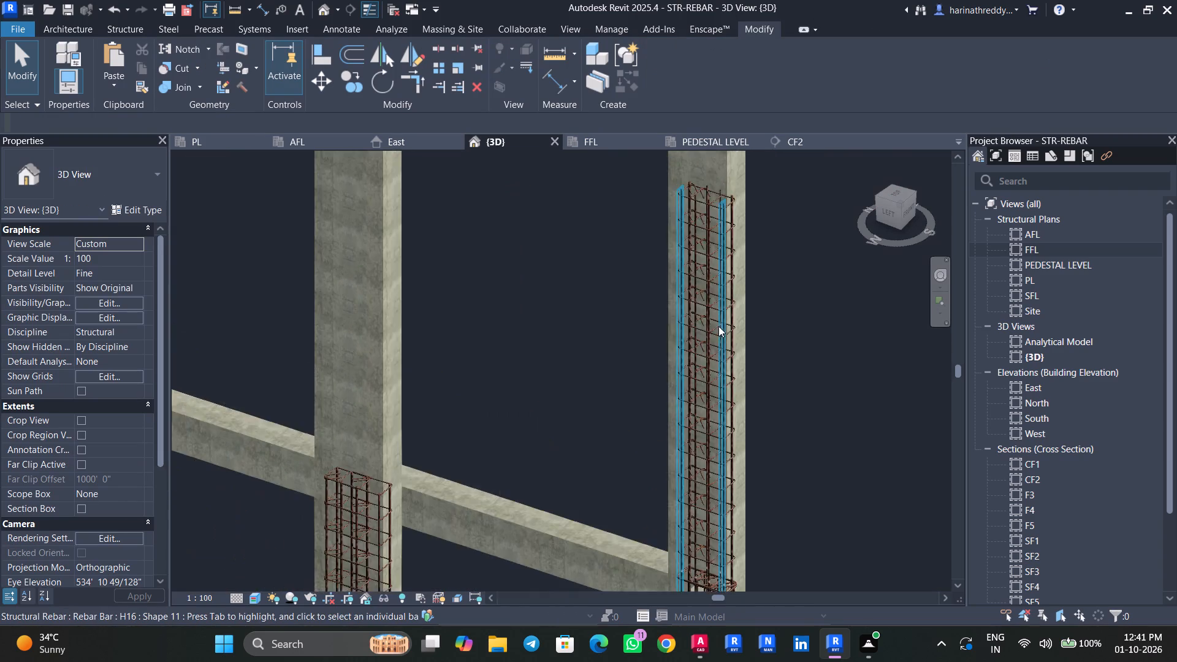
pyautogui.scroll(5, 718, 326)
pyautogui.press('Escape')
pyautogui.press('Escape')
pyautogui.scroll(-8, 538, 348)
pyautogui.moveTo(518, 370); pyautogui.dragTo(625, 215, button='middle')
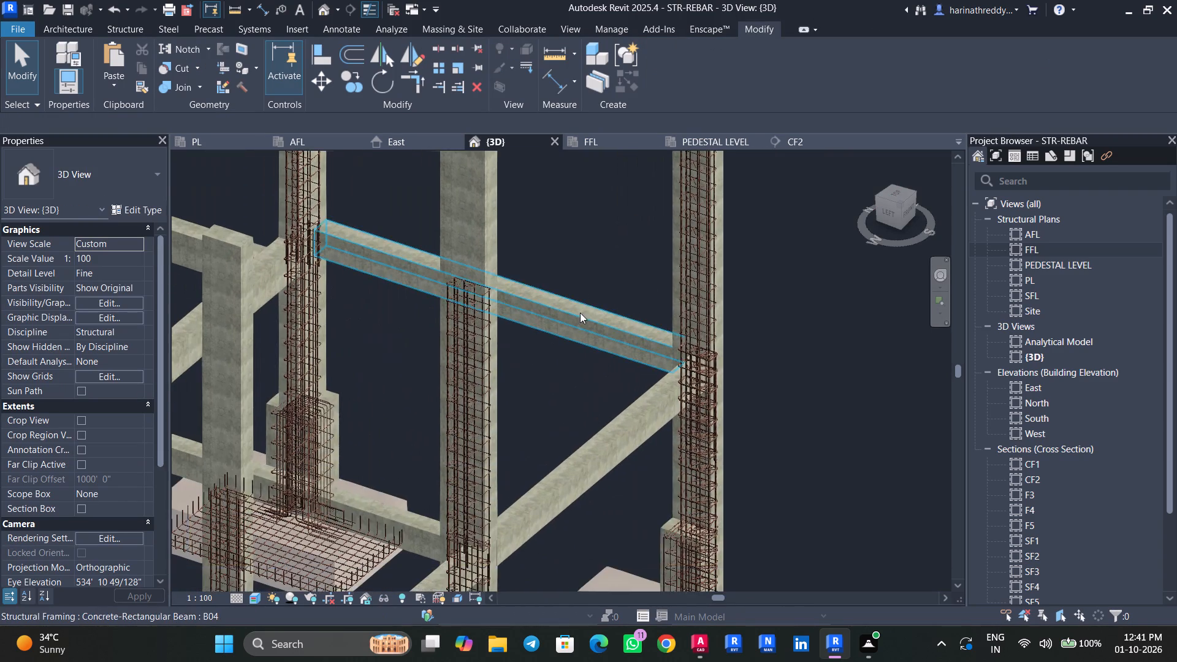
pyautogui.scroll(-3, 582, 329)
pyautogui.moveTo(569, 367); pyautogui.dragTo(686, 205, button='middle')
pyautogui.keyDown('shift'); pyautogui.moveTo(778, 450); pyautogui.dragTo(678, 435, button='middle'); pyautogui.keyUp('shift')
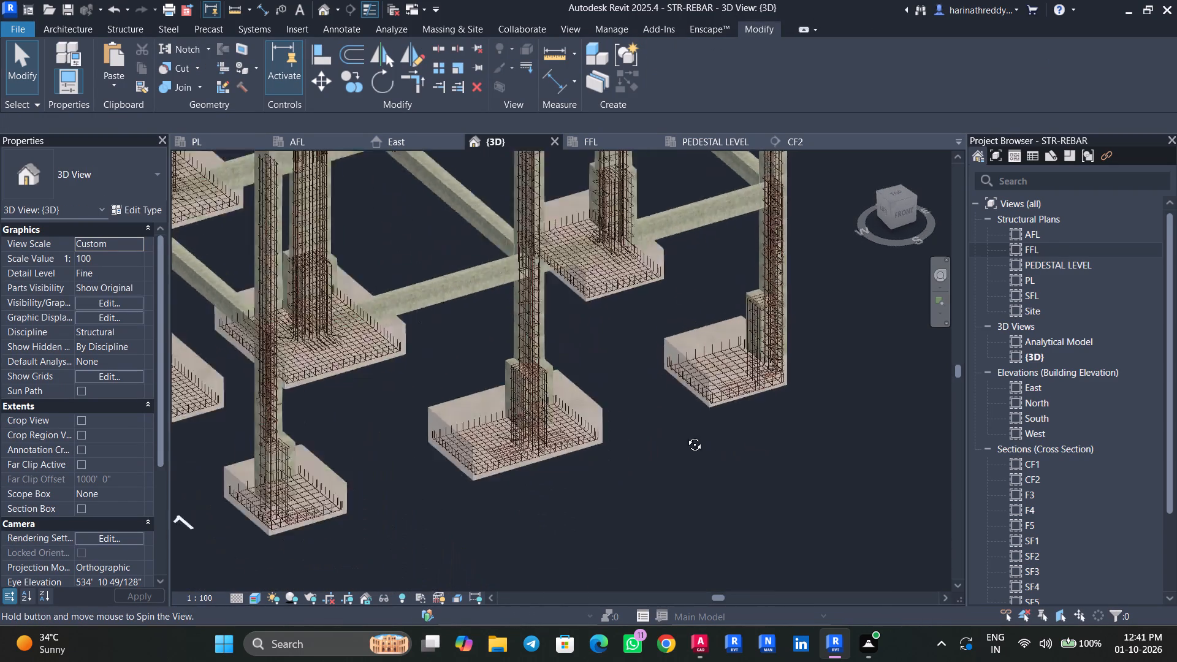
pyautogui.keyDown('shift'); pyautogui.moveTo(678, 435); pyautogui.dragTo(632, 408, button='middle'); pyautogui.keyUp('shift')
pyautogui.moveTo(635, 419); pyautogui.dragTo(637, 581, button='middle')
pyautogui.scroll(-3, 638, 544)
pyautogui.keyDown('shift'); pyautogui.moveTo(634, 542); pyautogui.dragTo(581, 517, button='middle'); pyautogui.keyUp('shift')
pyautogui.moveTo(425, 539); pyautogui.dragTo(449, 631, button='middle')
pyautogui.scroll(2, 516, 258)
pyautogui.scroll(-1, 516, 258)
pyautogui.scroll(3, 516, 258)
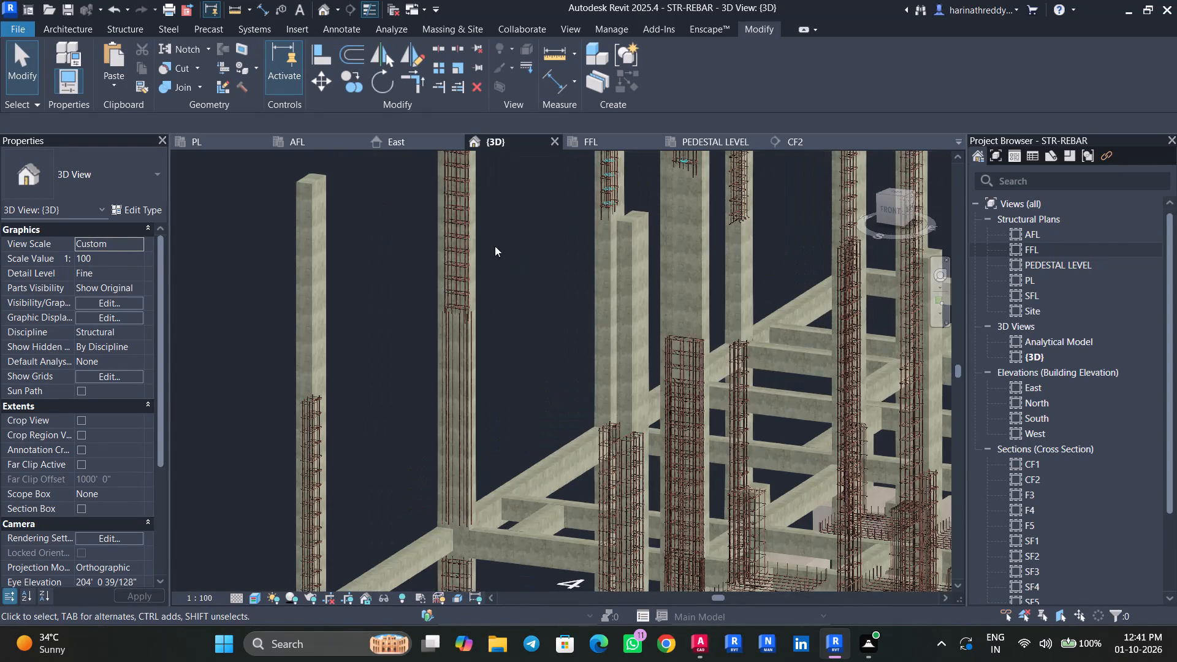
pyautogui.scroll(5, 464, 294)
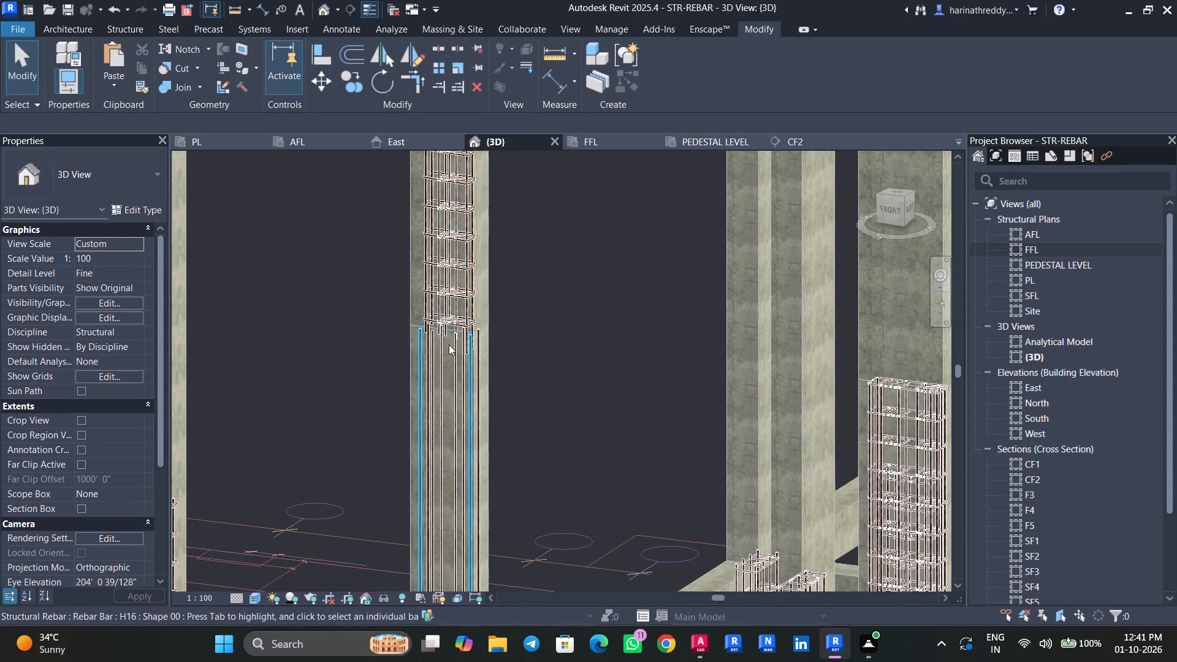
pyautogui.click(419, 347)
pyautogui.press('Escape')
pyautogui.press('Escape')
pyautogui.scroll(4, 506, 277)
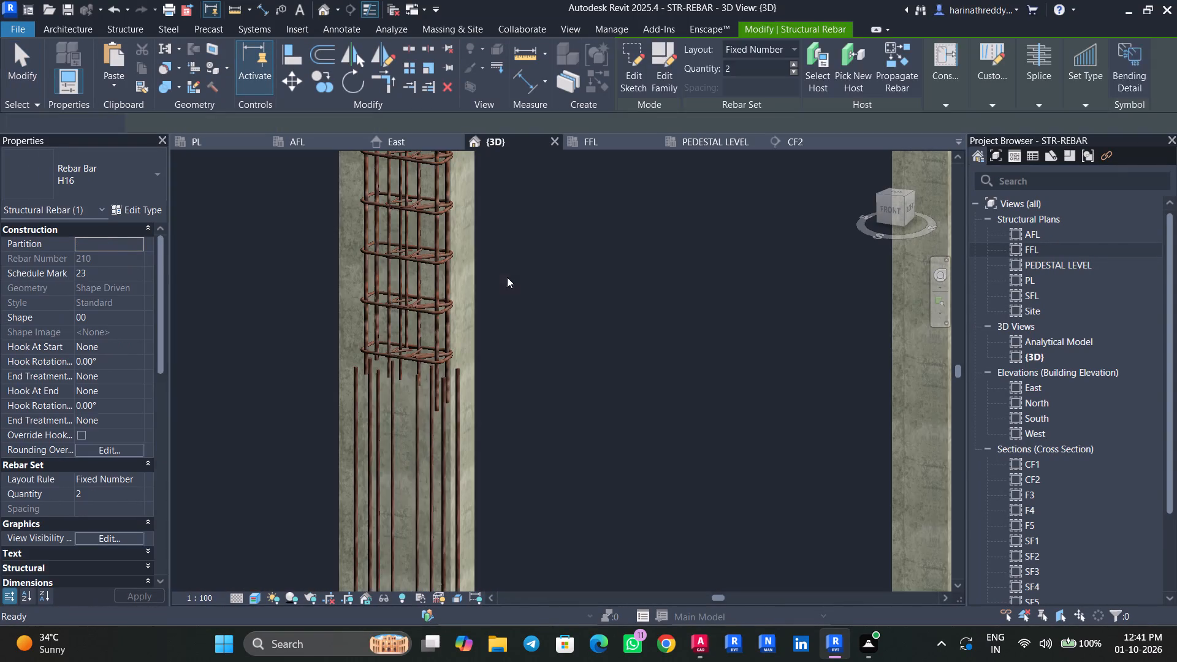
# Select the upper C2 column segment, filter to only Structural Rebar, then copy and paste it aligned to level FFL.
pyautogui.moveTo(648, 326); pyautogui.dragTo(414, 272)
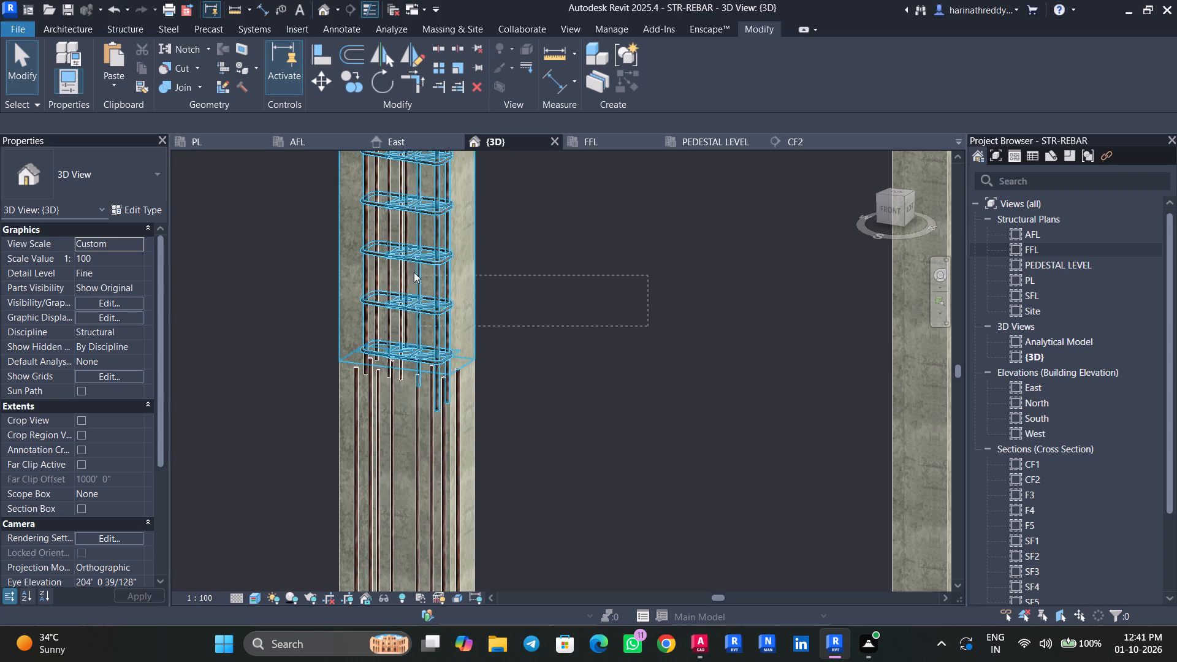
pyautogui.moveTo(414, 272); pyautogui.dragTo(327, 249)
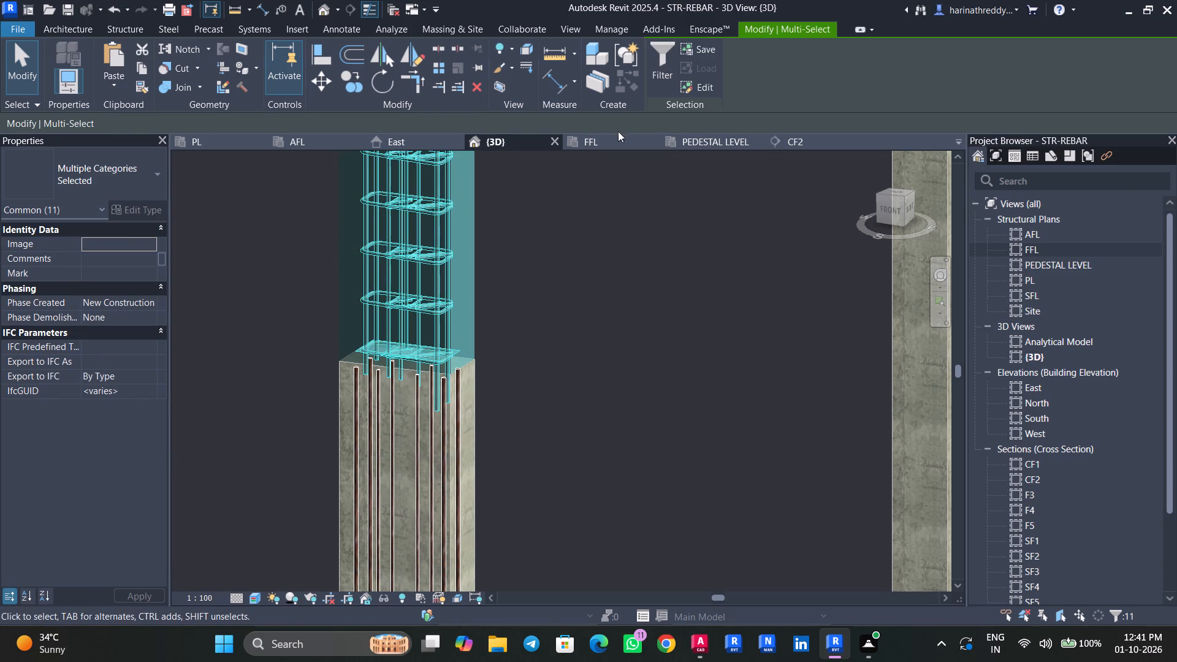
pyautogui.click(657, 86)
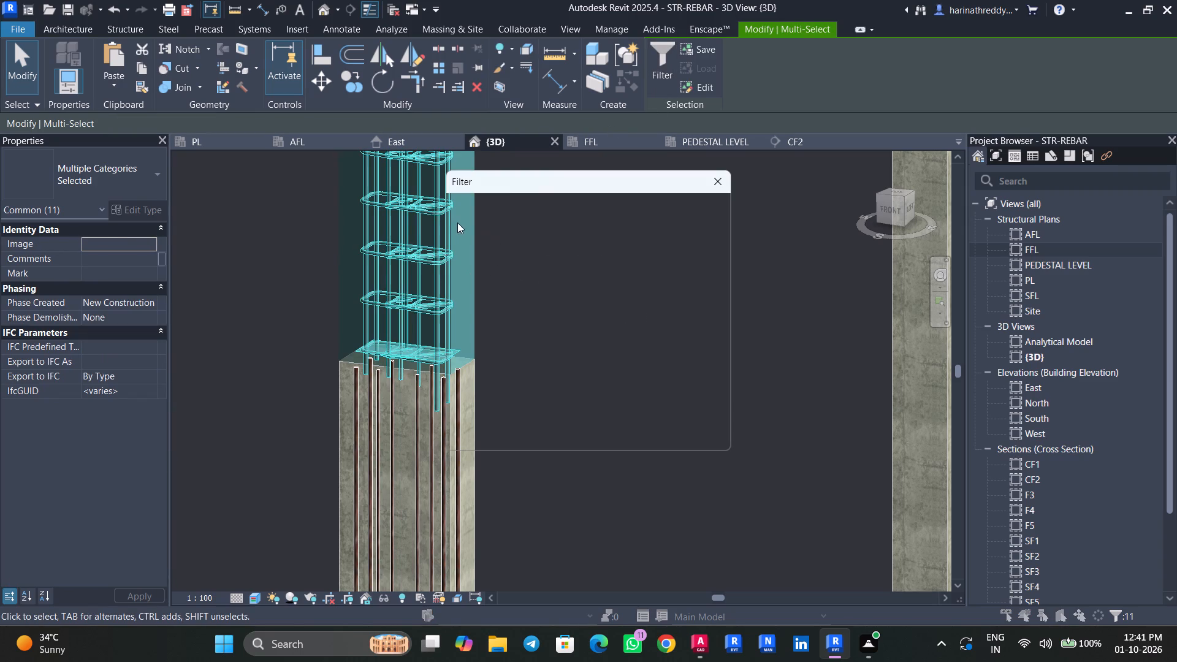
pyautogui.click(460, 221)
pyautogui.click(690, 436)
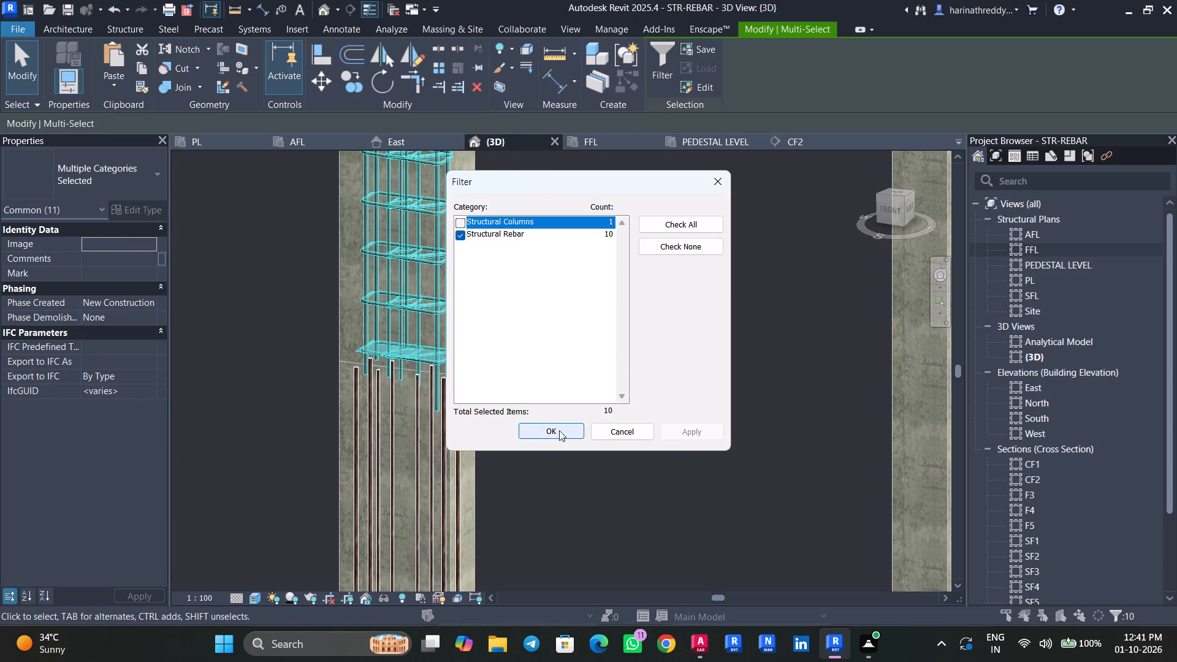
pyautogui.click(558, 428)
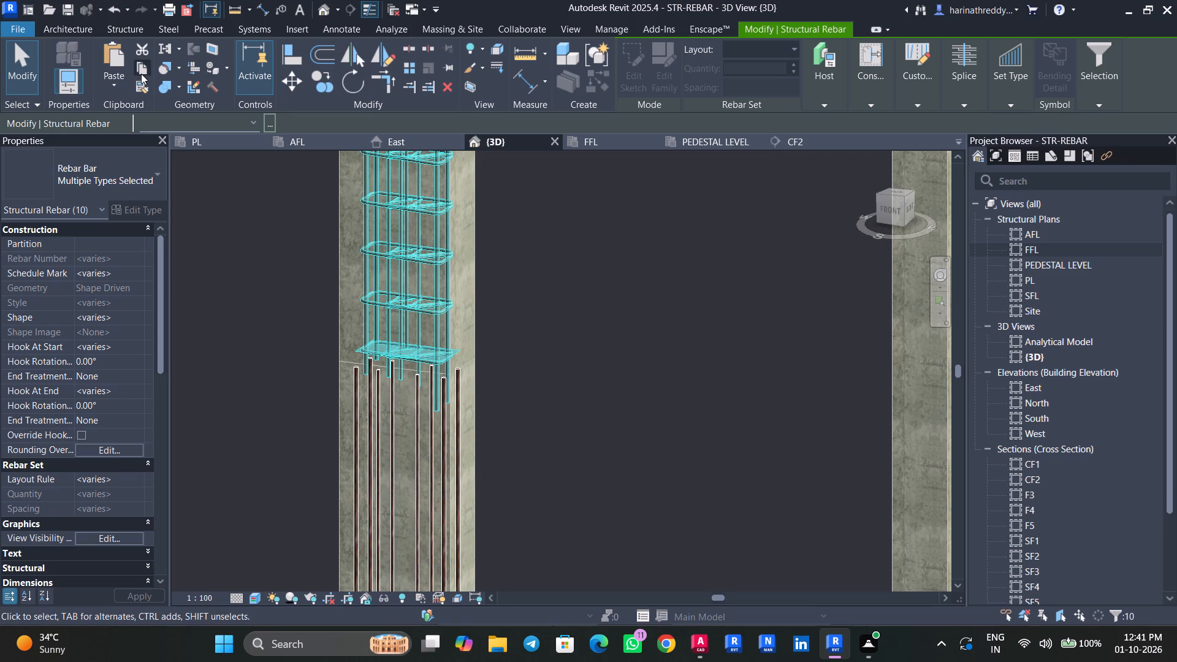
pyautogui.click(141, 74)
pyautogui.click(118, 89)
pyautogui.click(132, 137)
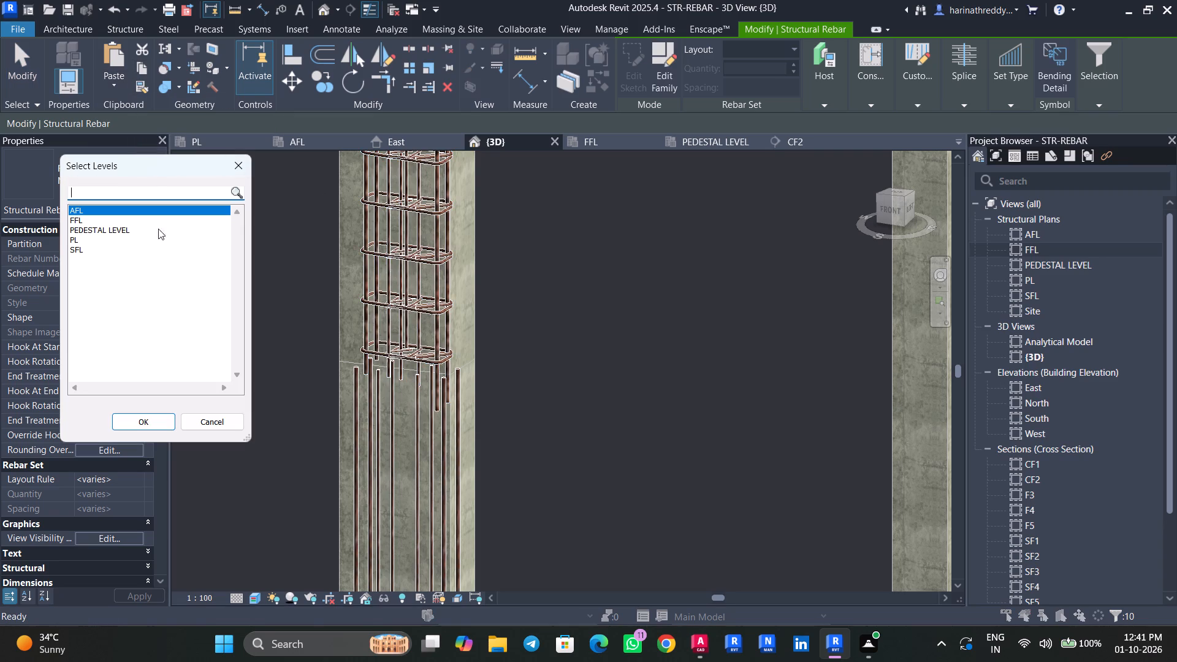
pyautogui.click(83, 220)
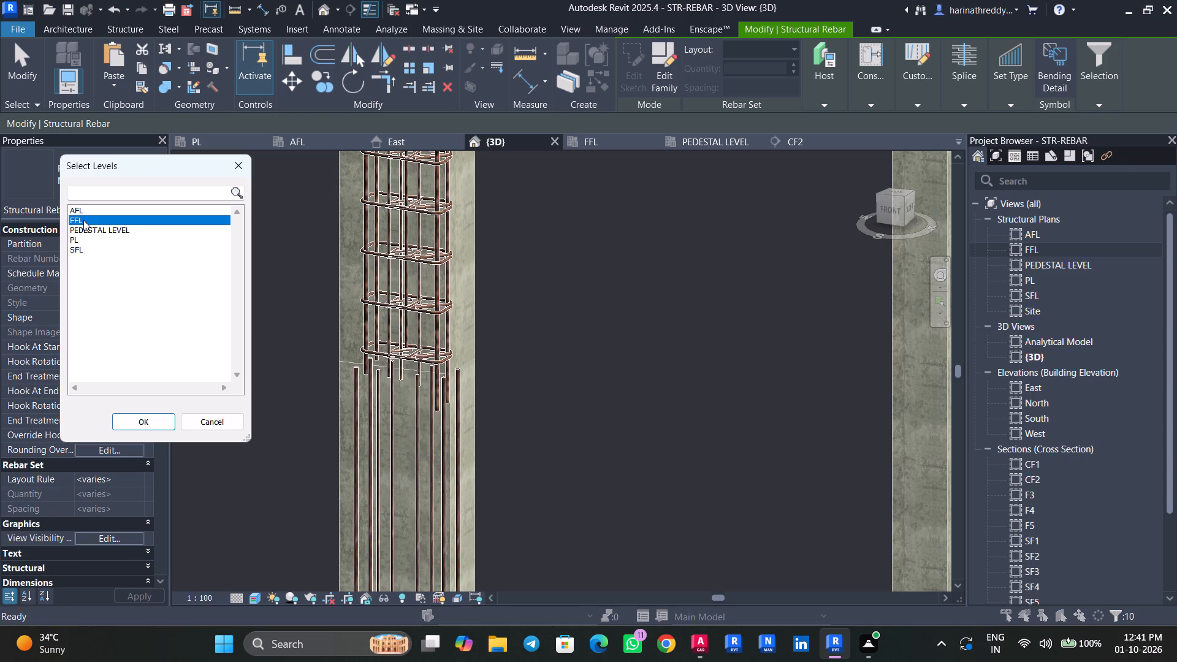
pyautogui.click(134, 417)
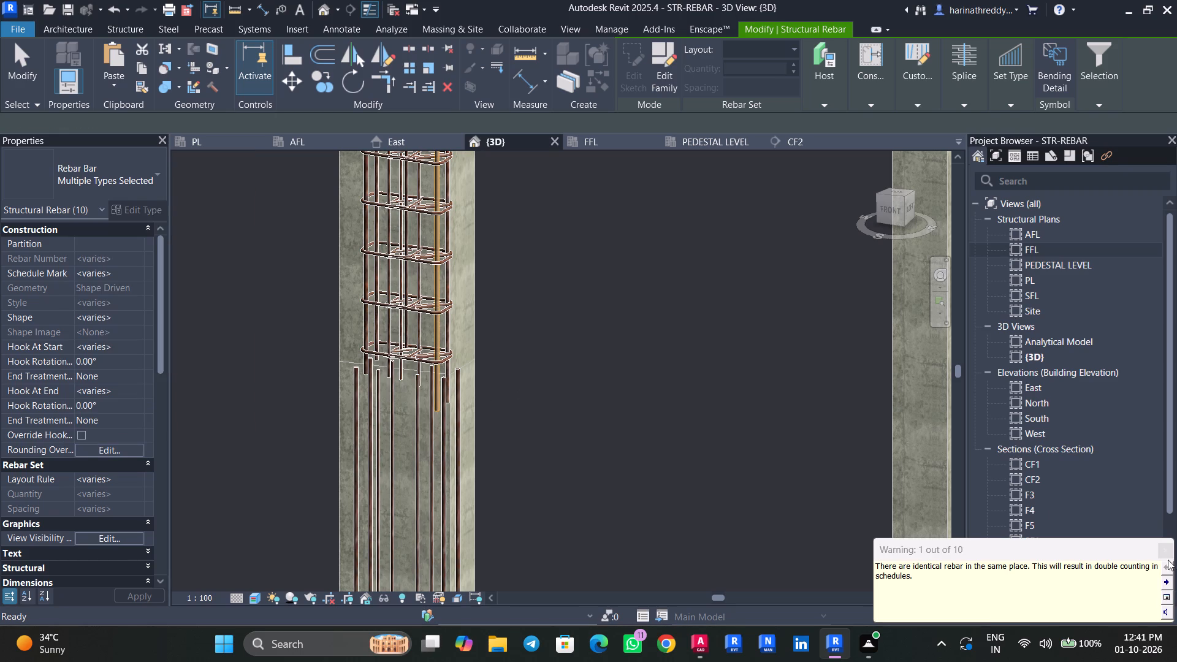
pyautogui.click(1167, 552)
pyautogui.press('Escape')
pyautogui.press('Escape')
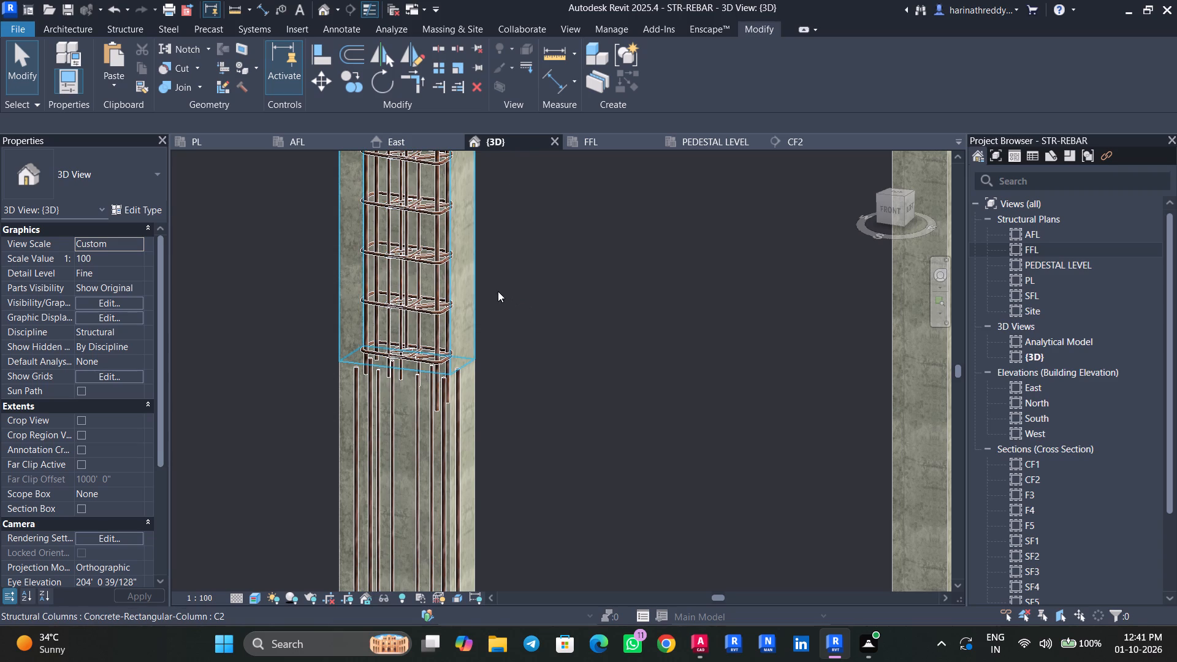
# Select the C2 column segment between PL and FFL and examine its location and surrounding column rebar in plan PL.
pyautogui.click(478, 382)
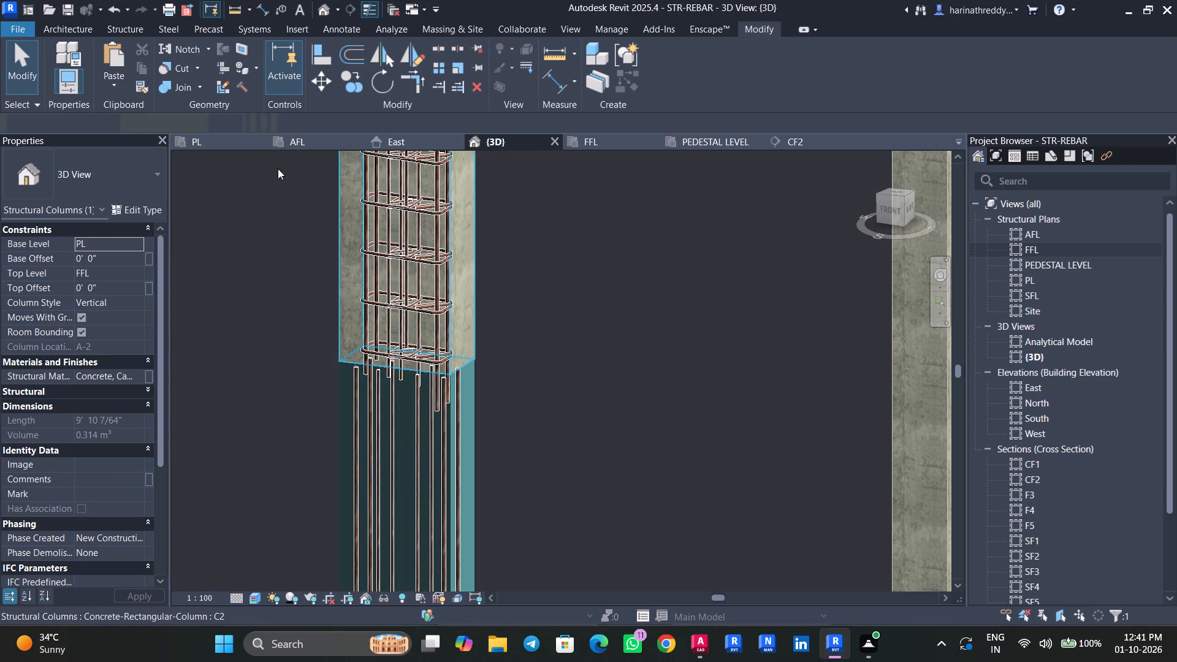
pyautogui.click(201, 137)
pyautogui.scroll(-13, 374, 306)
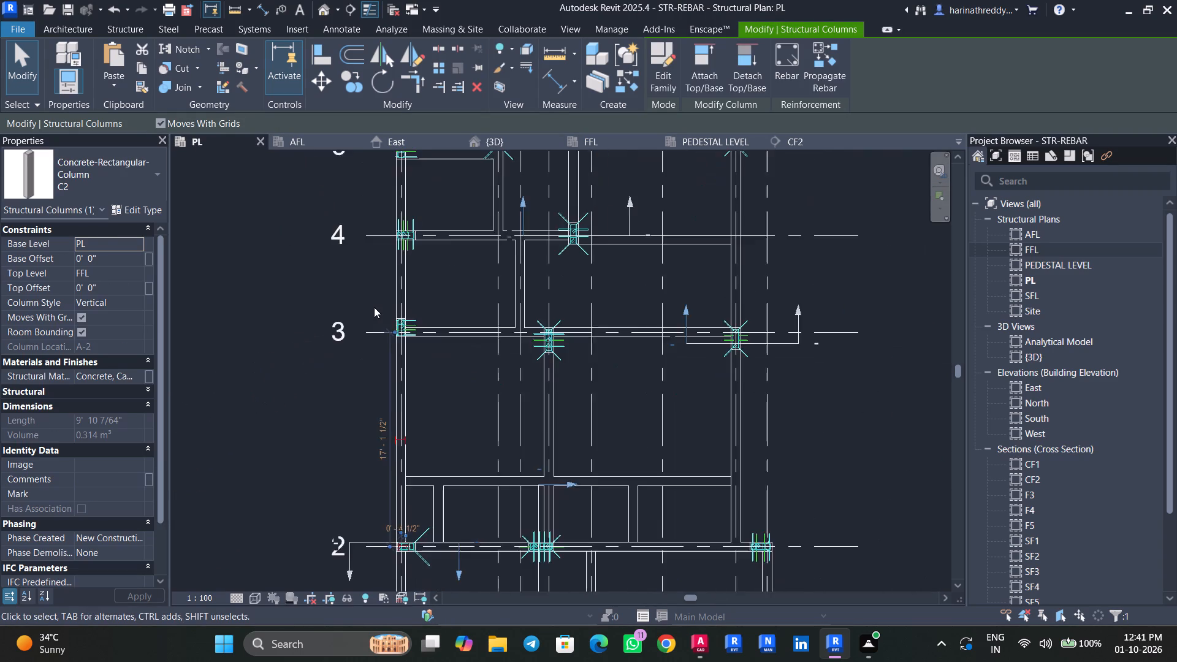
pyautogui.scroll(-2, 374, 307)
pyautogui.scroll(10, 391, 473)
pyautogui.scroll(-1, 392, 473)
pyautogui.scroll(7, 392, 473)
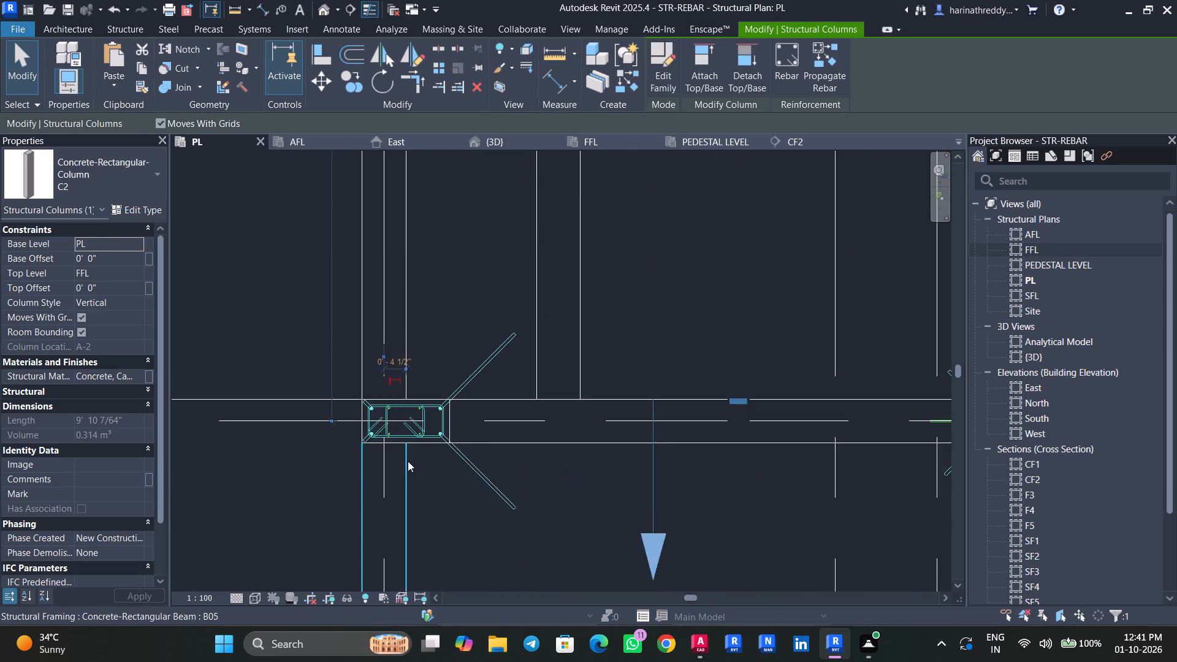
pyautogui.scroll(5, 415, 441)
pyautogui.scroll(-20, 460, 468)
pyautogui.scroll(-1, 460, 468)
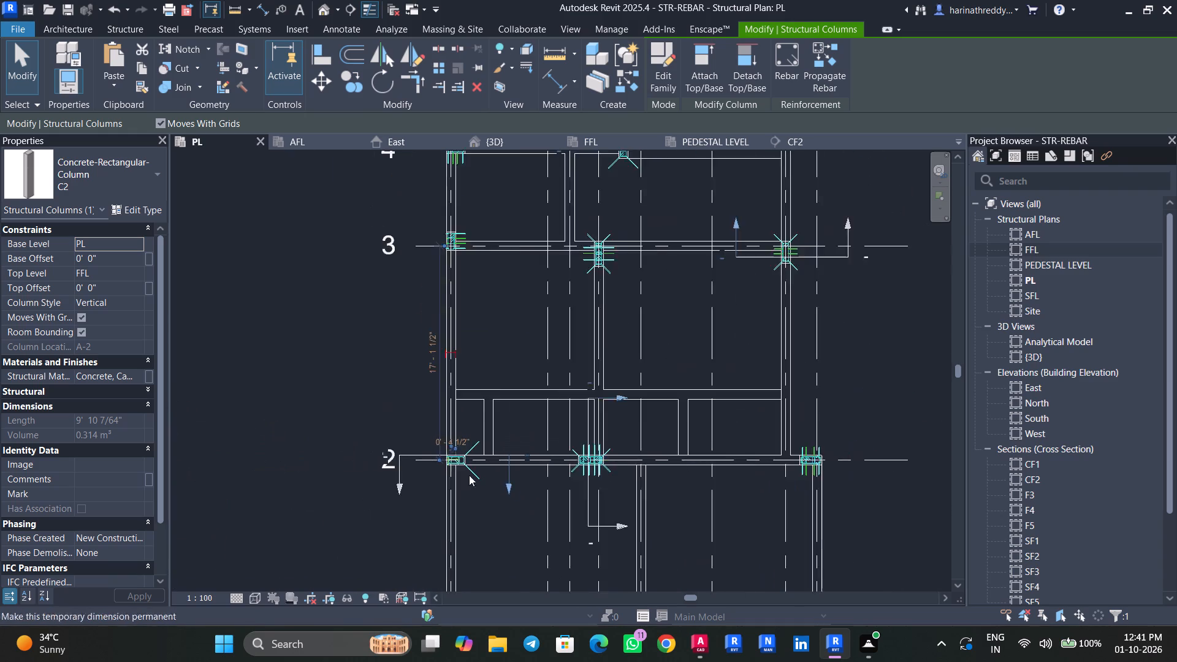
pyautogui.moveTo(660, 544); pyautogui.dragTo(674, 638, button='middle')
pyautogui.scroll(5, 506, 272)
pyautogui.scroll(5, 450, 285)
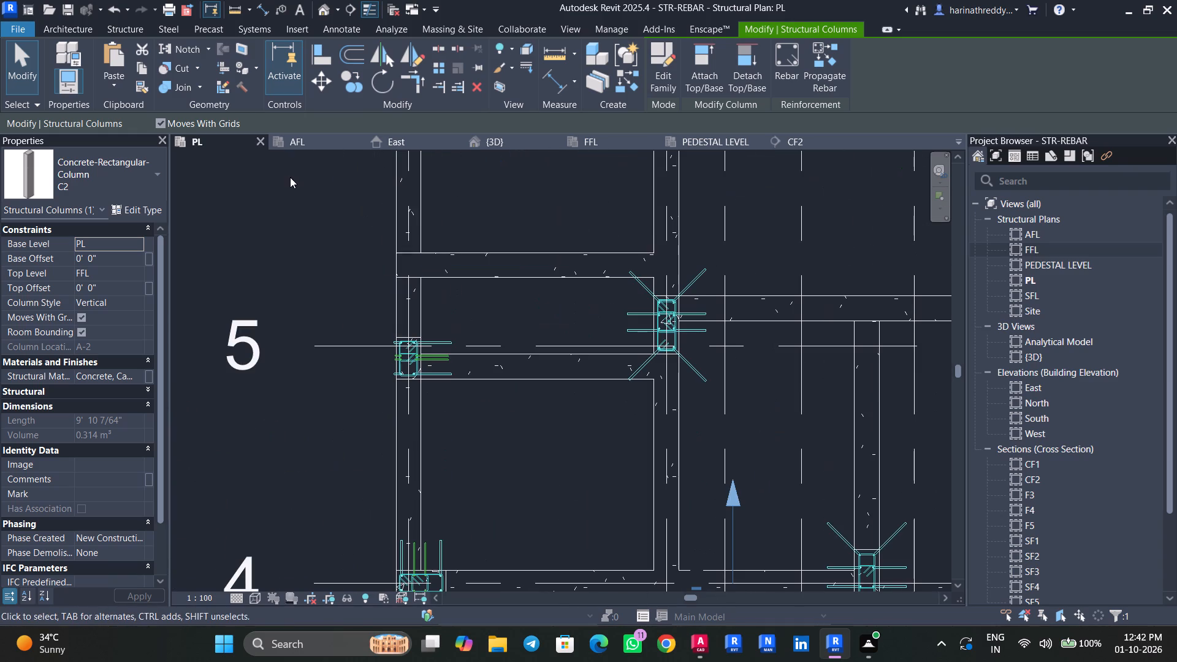
pyautogui.click(490, 145)
pyautogui.moveTo(521, 335); pyautogui.dragTo(550, 219, button='middle')
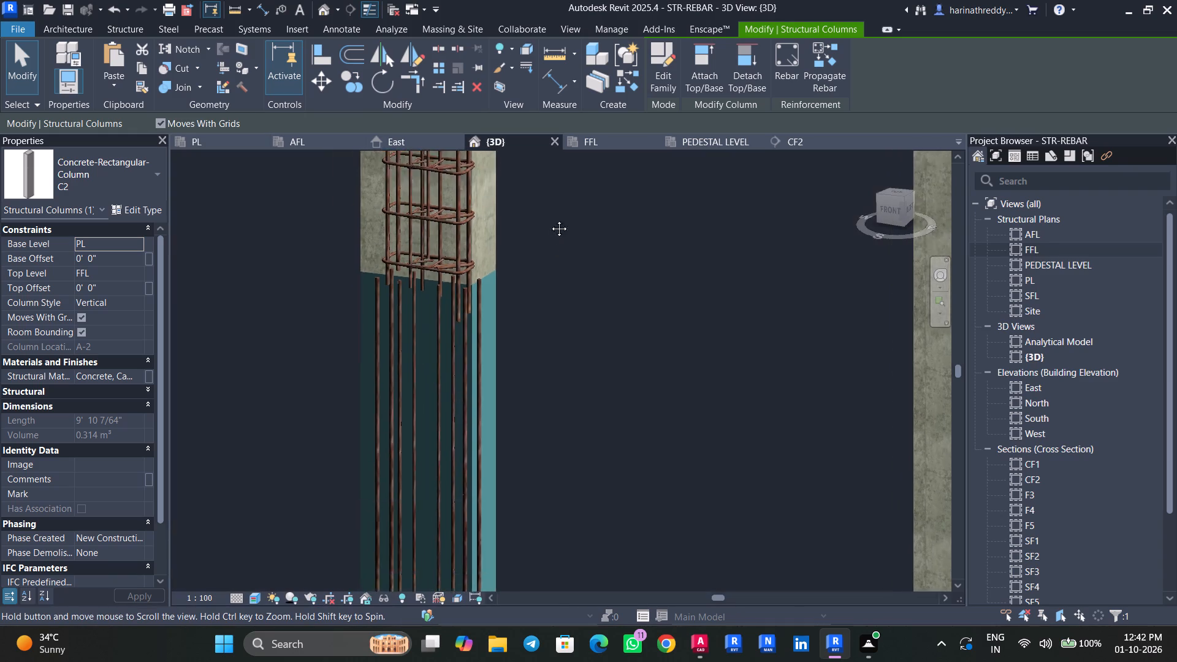
pyautogui.moveTo(550, 219); pyautogui.dragTo(568, 327, button='middle')
pyautogui.press('Escape')
pyautogui.press('Escape')
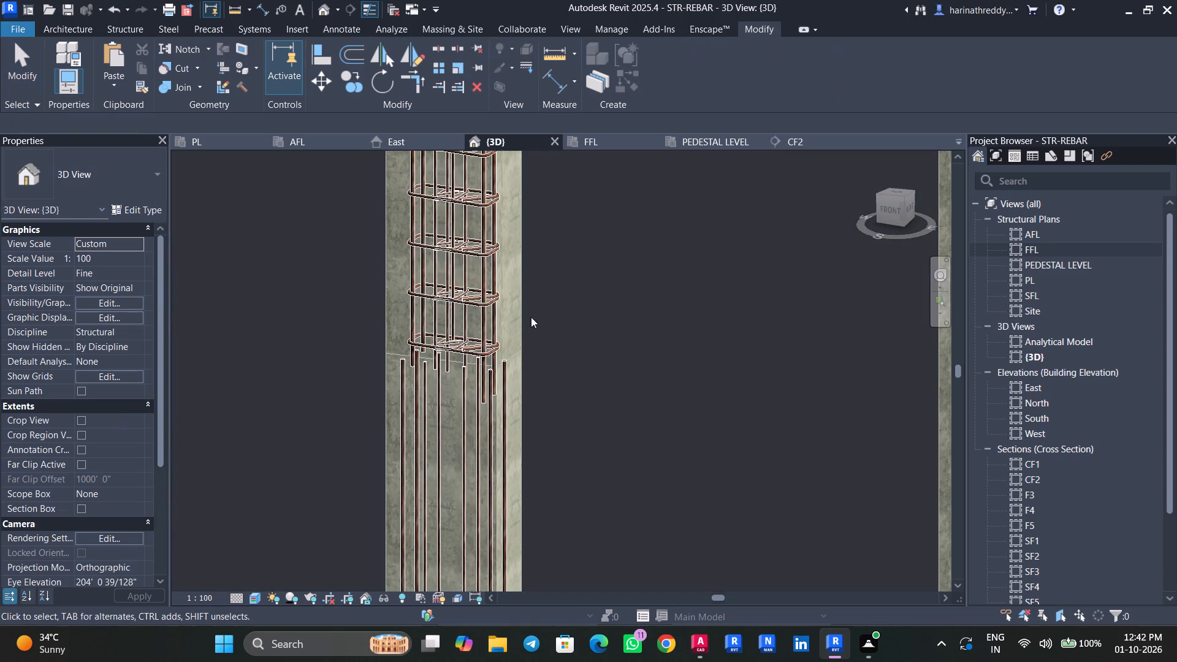
pyautogui.press('Escape')
# Select every H12 rebar instance matching the upper C2 column's tie set and change the type to H8.
pyautogui.click(485, 308)
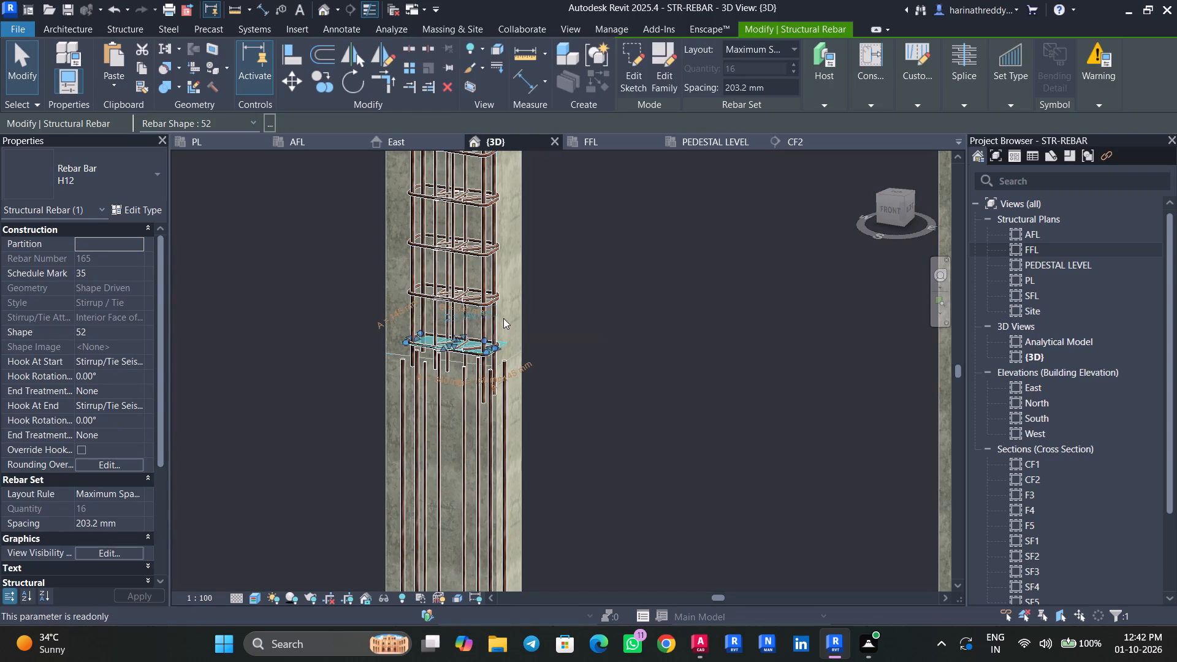
pyautogui.scroll(-8, 601, 348)
pyautogui.keyDown('shift'); pyautogui.moveTo(622, 373); pyautogui.dragTo(639, 370, button='middle'); pyautogui.keyUp('shift')
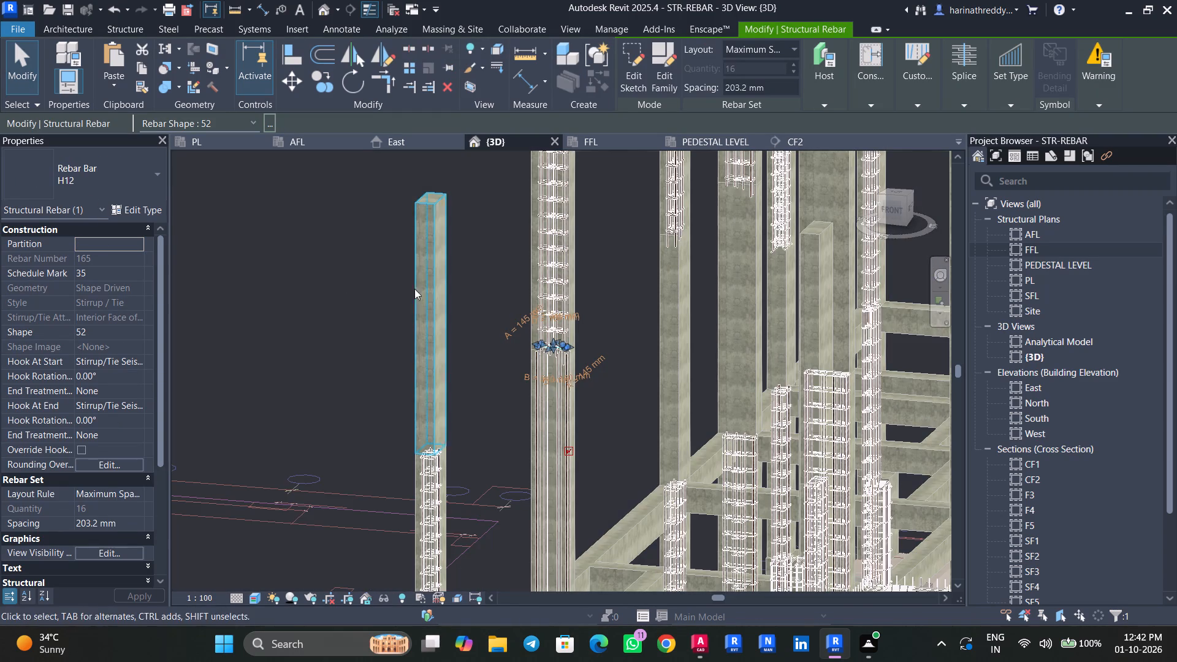
pyautogui.write('SA')
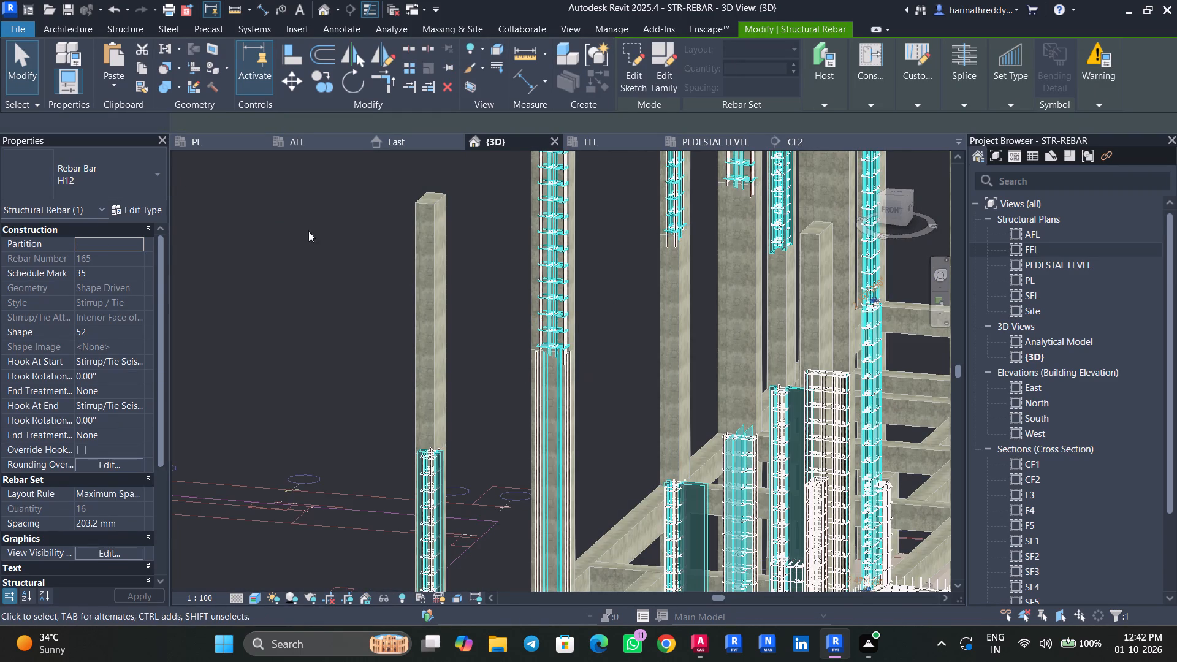
pyautogui.click(142, 186)
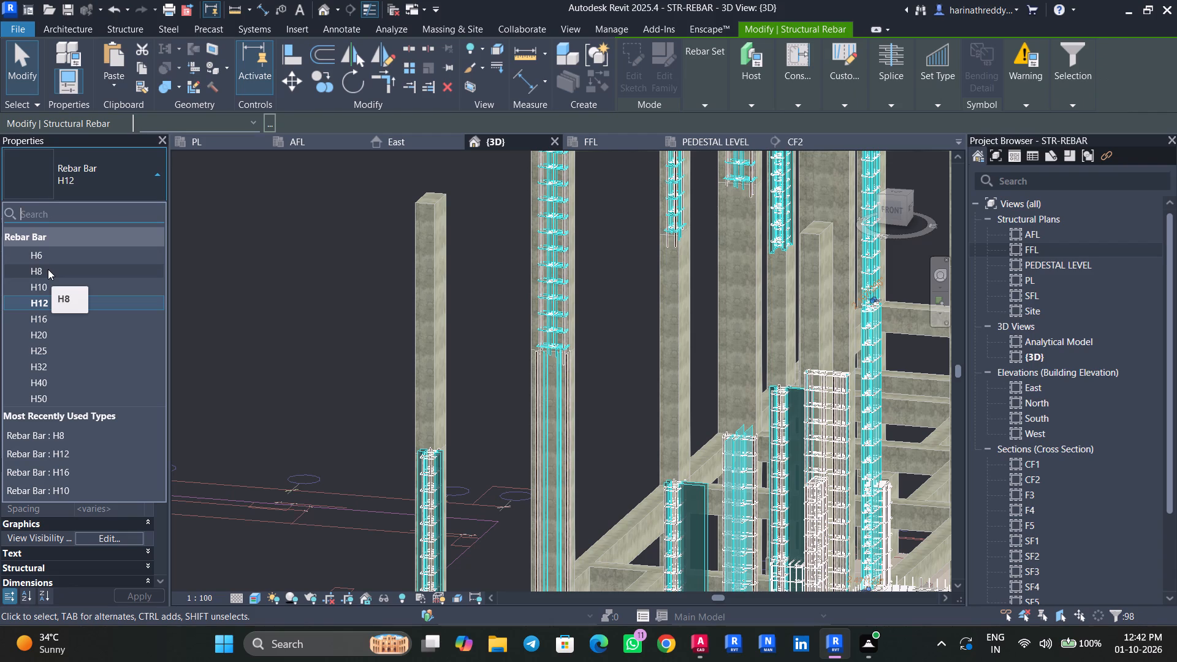
pyautogui.scroll(13, 592, 241)
pyautogui.scroll(-1, 485, 308)
pyautogui.scroll(1, 485, 308)
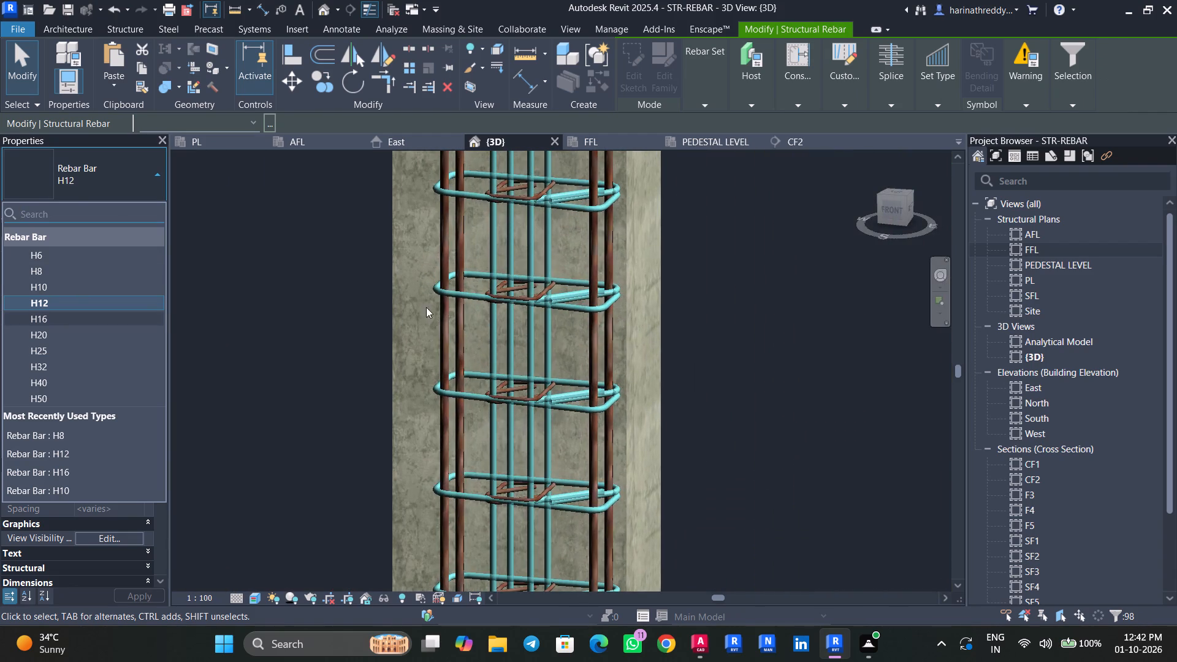
pyautogui.click(38, 275)
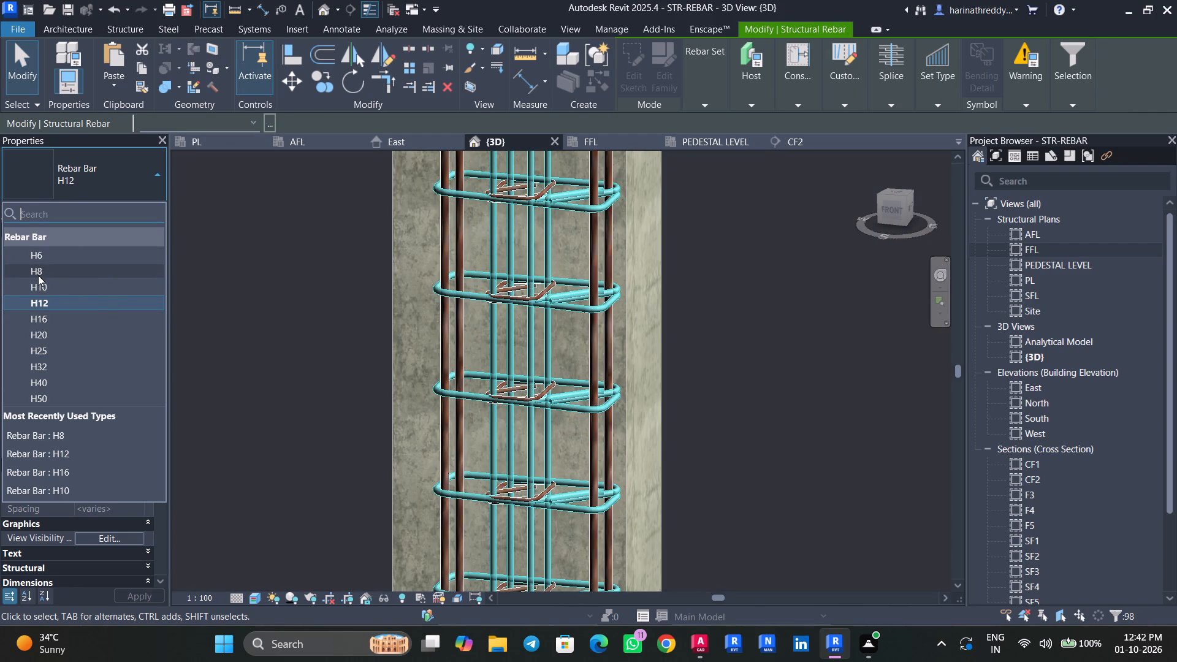
pyautogui.press('Escape')
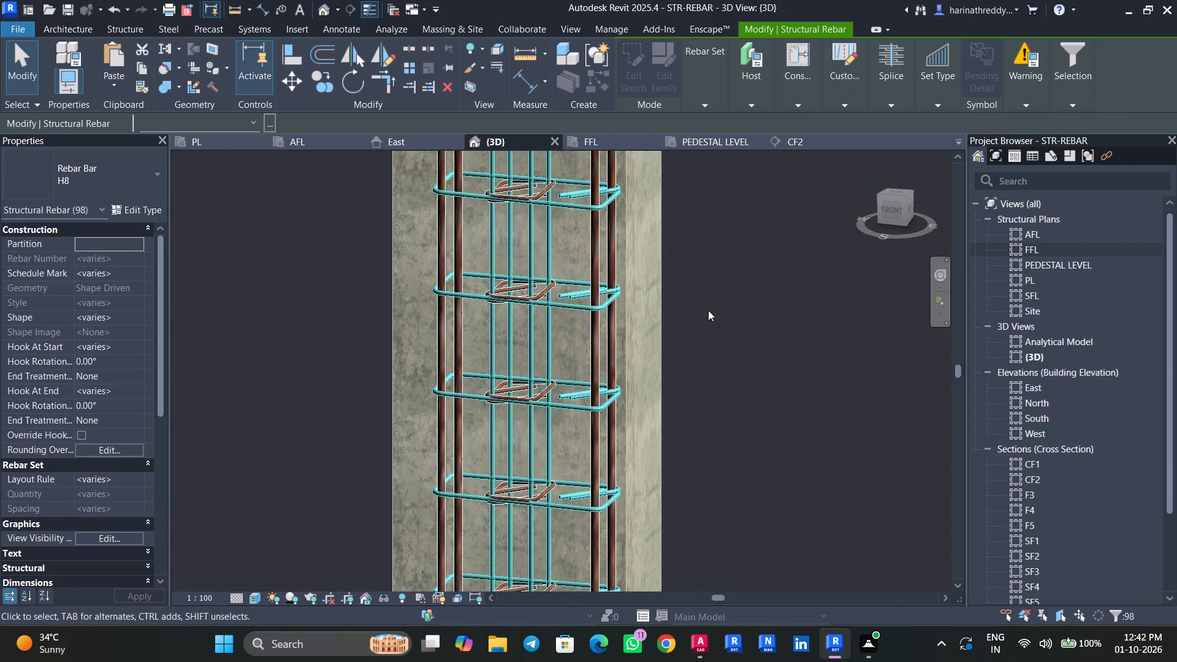
pyautogui.press('Escape')
# Examine the column rebar where the neighbouring columns meet the lower beams.
pyautogui.scroll(-14, 708, 310)
pyautogui.moveTo(759, 326); pyautogui.dragTo(706, 259, button='middle')
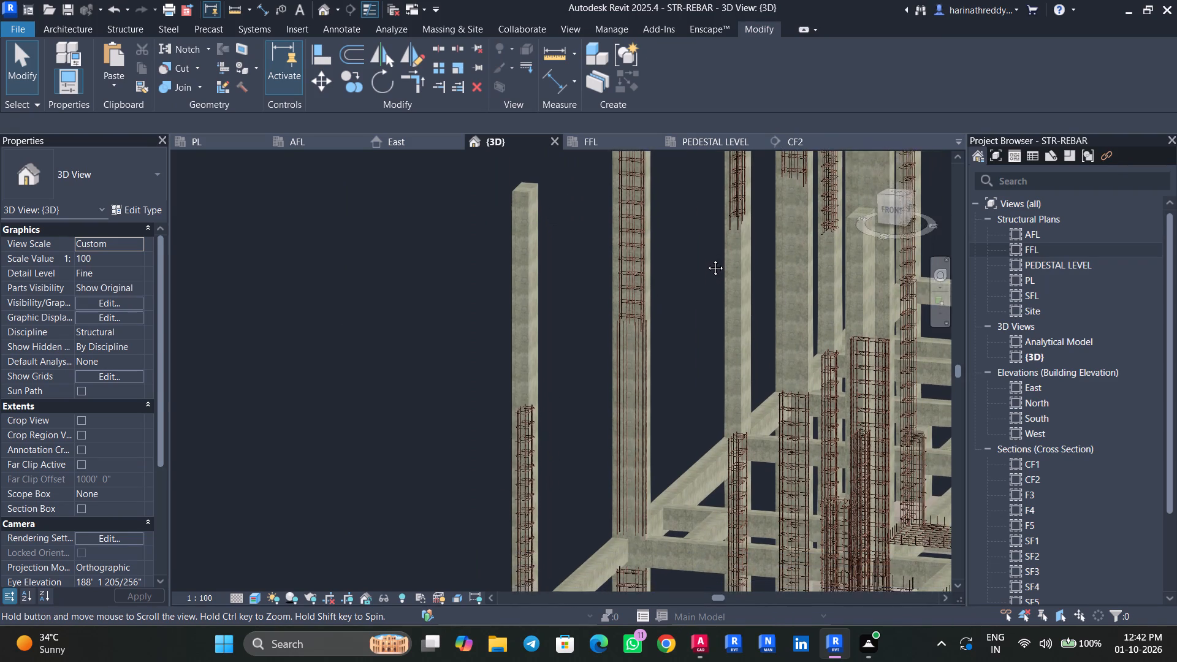
pyautogui.moveTo(706, 259); pyautogui.dragTo(702, 227, button='middle')
pyautogui.scroll(12, 754, 465)
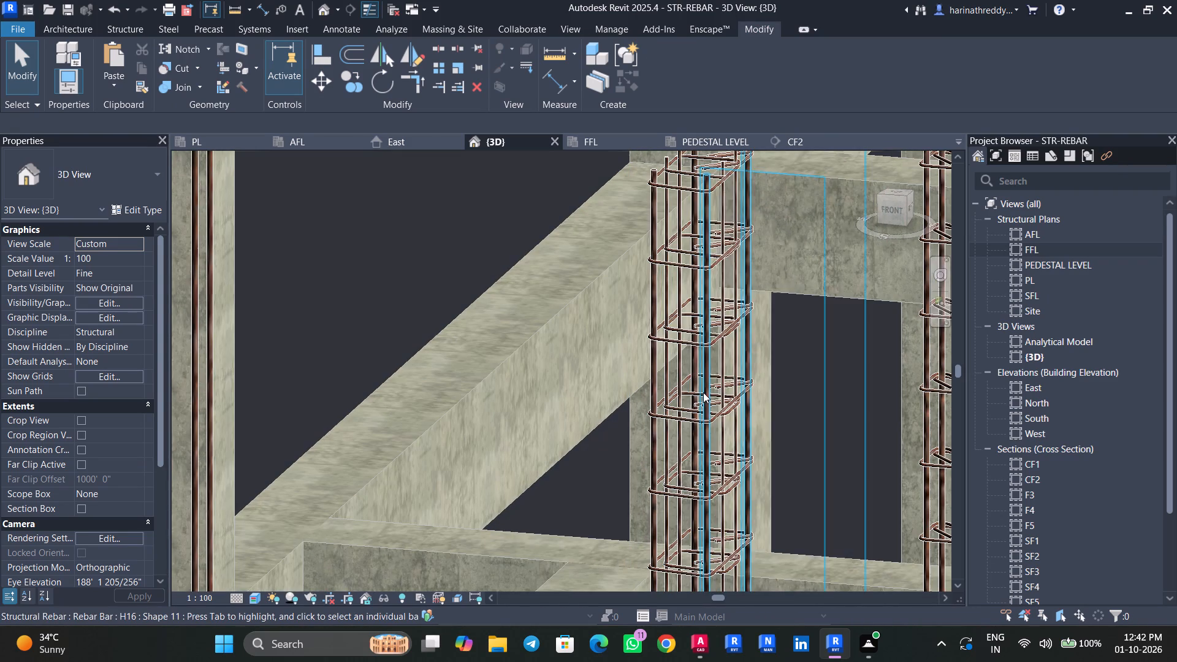
pyautogui.click(703, 392)
pyautogui.press('Escape')
pyautogui.press('Escape')
pyautogui.scroll(-8, 547, 395)
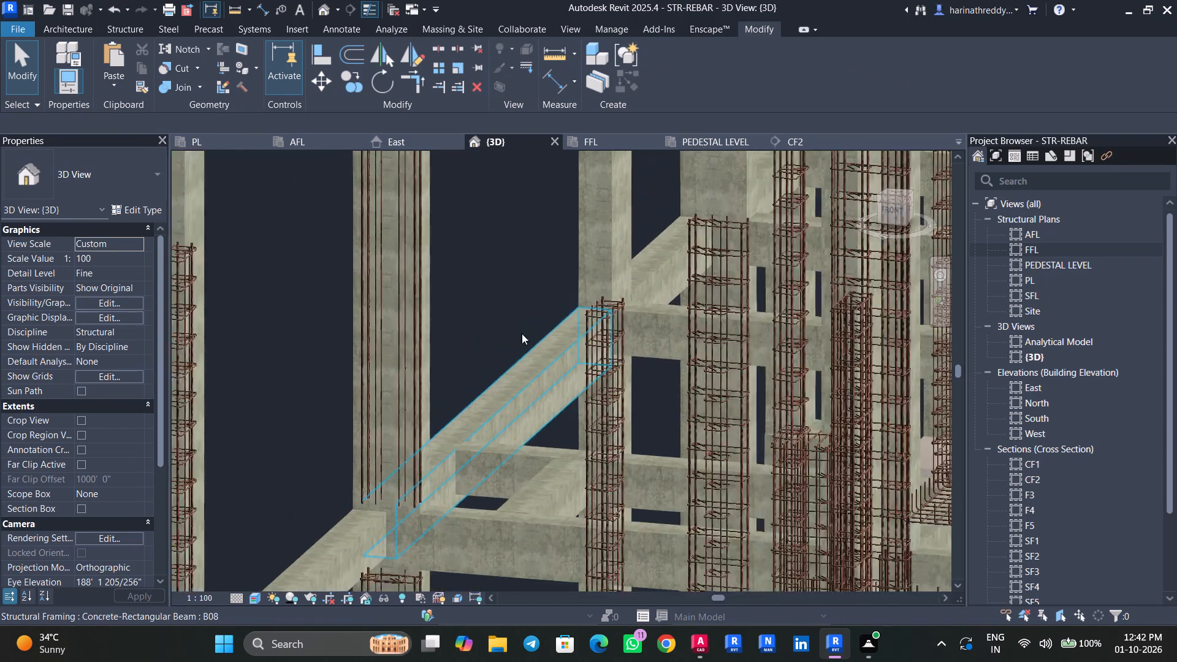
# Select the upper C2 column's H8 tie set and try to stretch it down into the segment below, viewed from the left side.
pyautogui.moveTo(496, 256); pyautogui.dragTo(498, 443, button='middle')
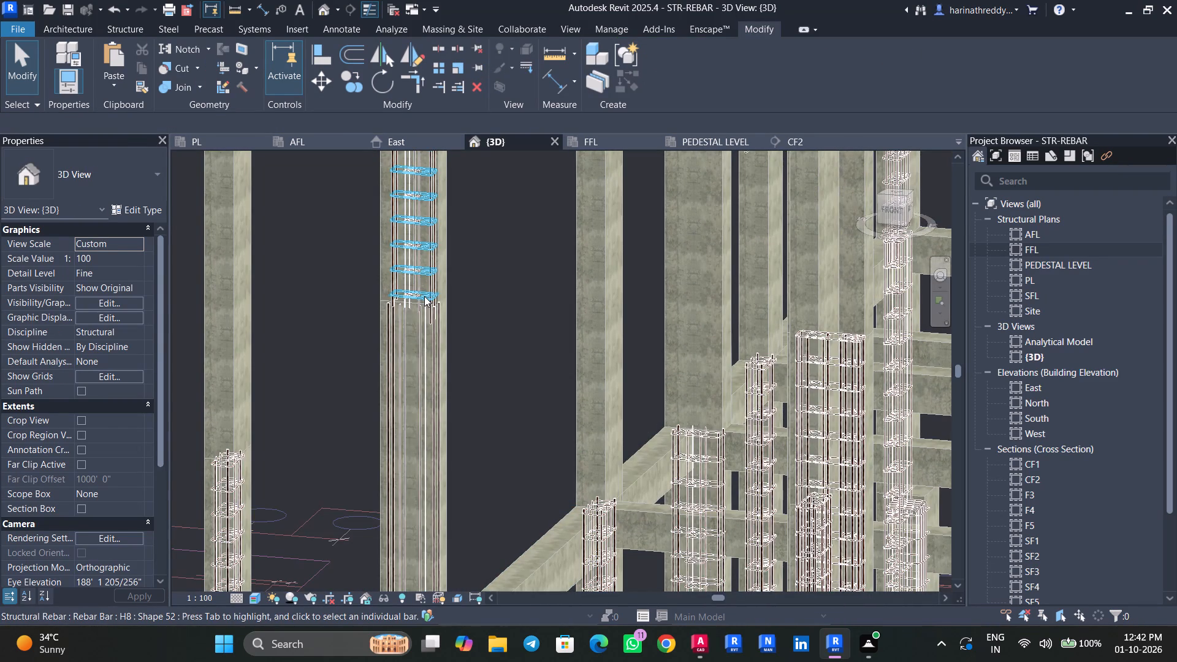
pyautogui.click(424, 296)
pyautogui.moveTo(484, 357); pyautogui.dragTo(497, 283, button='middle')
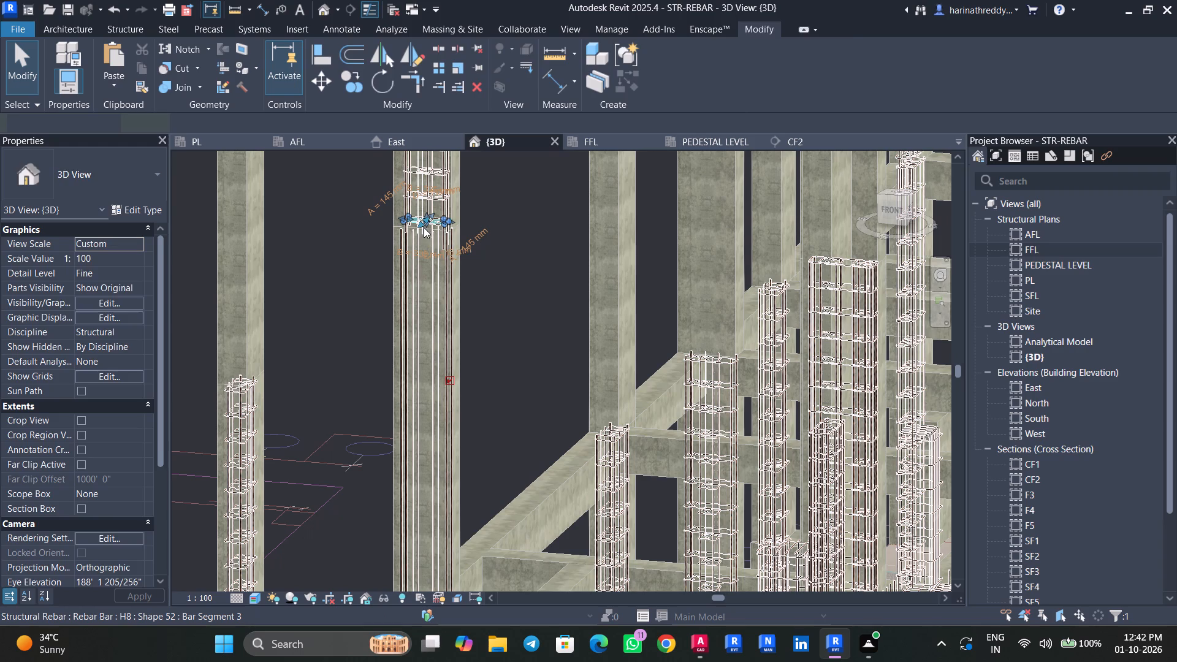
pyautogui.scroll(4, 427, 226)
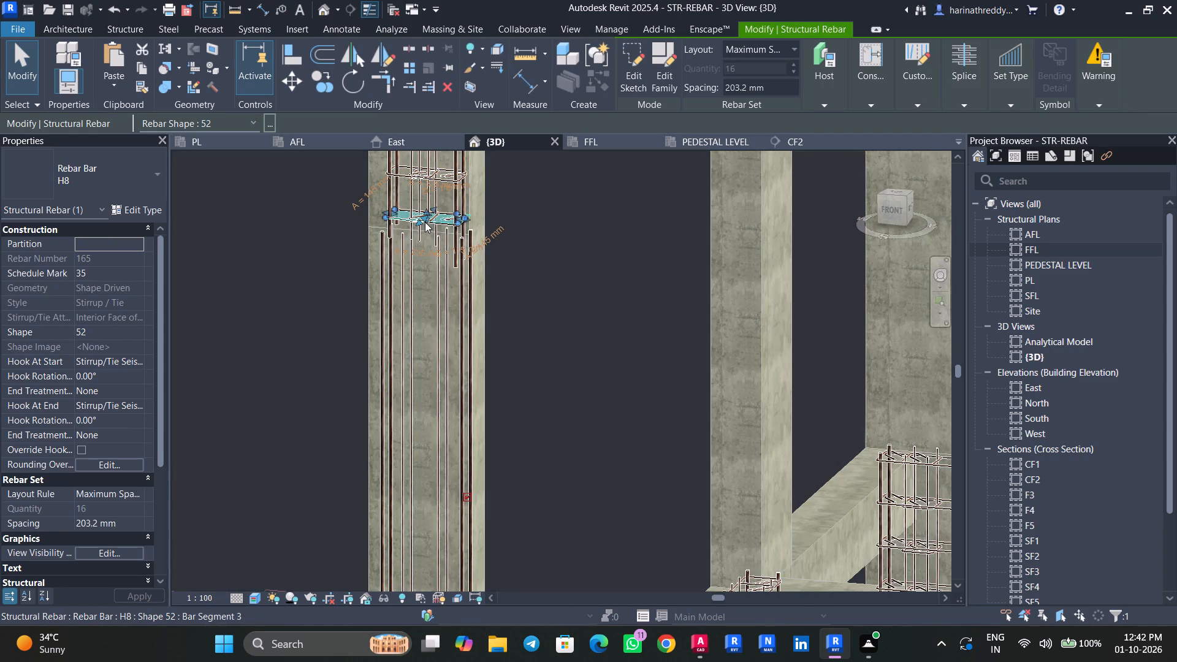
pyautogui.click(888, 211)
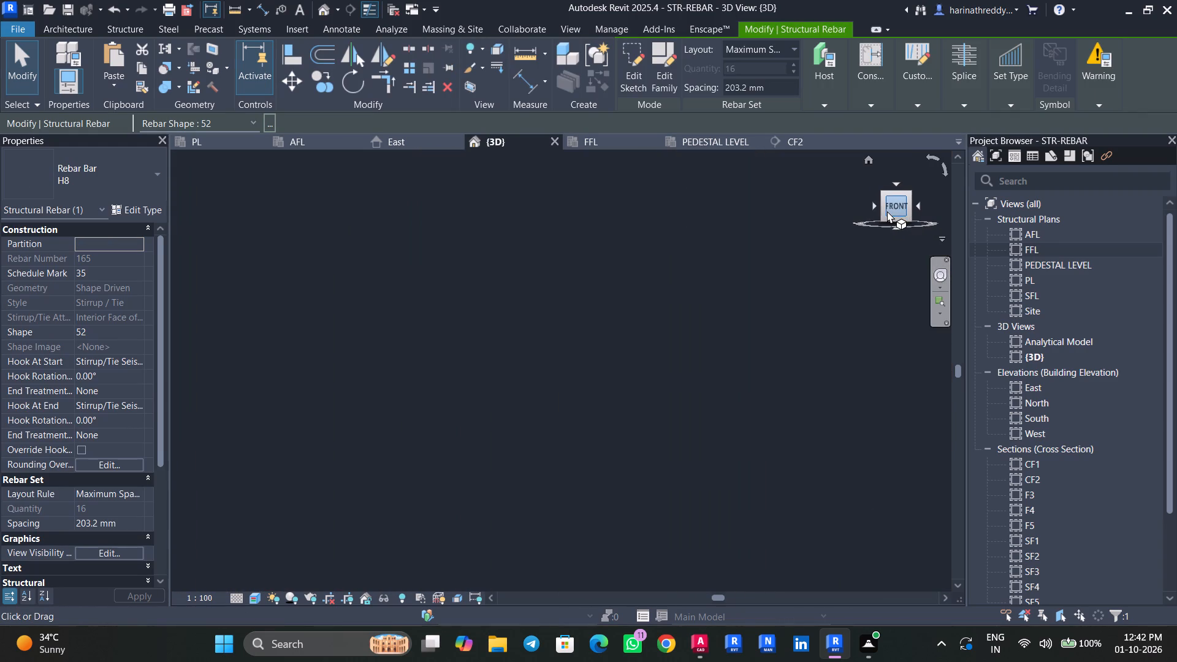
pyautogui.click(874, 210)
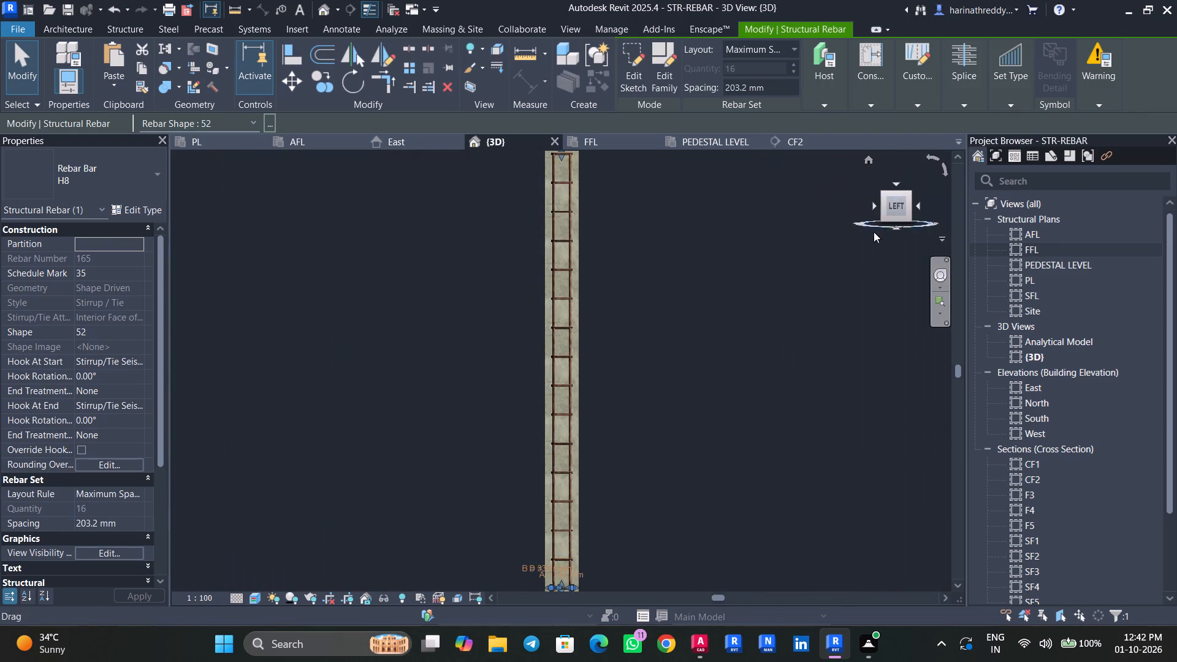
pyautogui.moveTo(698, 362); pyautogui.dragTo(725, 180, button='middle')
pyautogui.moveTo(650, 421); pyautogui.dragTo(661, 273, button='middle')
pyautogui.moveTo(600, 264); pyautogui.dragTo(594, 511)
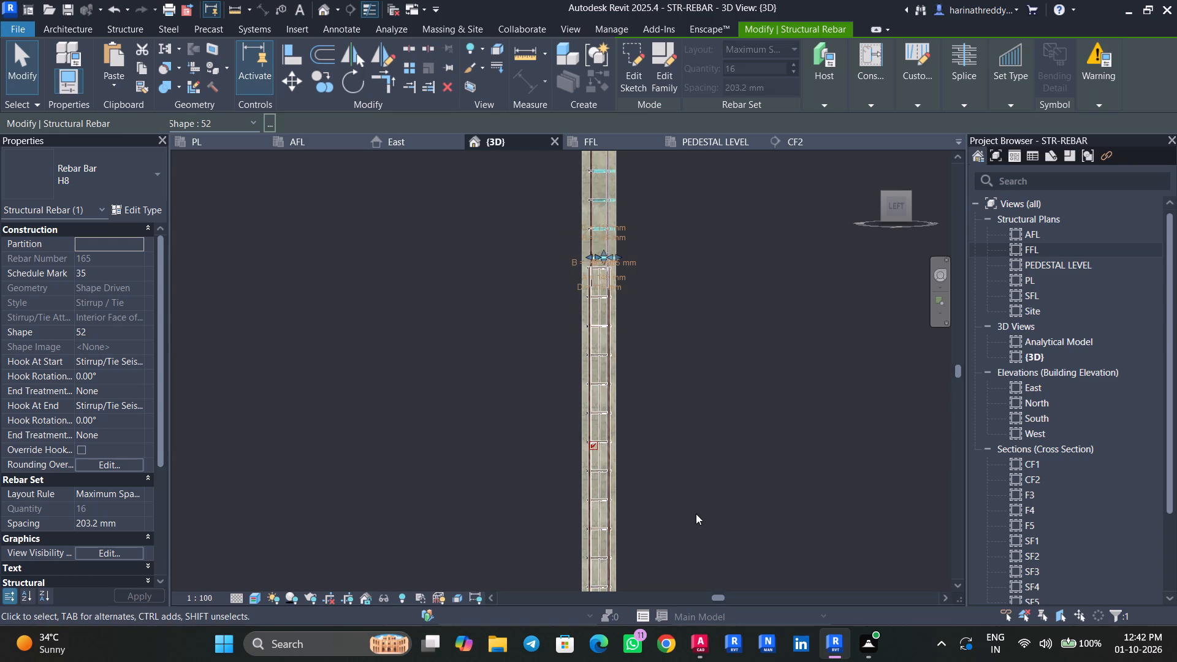
# Examine the C2 ties and vertical bars around the FFL joint from the side and the back of the frame.
pyautogui.moveTo(694, 509); pyautogui.dragTo(713, 245, button='middle')
pyautogui.moveTo(709, 265); pyautogui.dragTo(688, 383, button='middle')
pyautogui.scroll(-1, 687, 382)
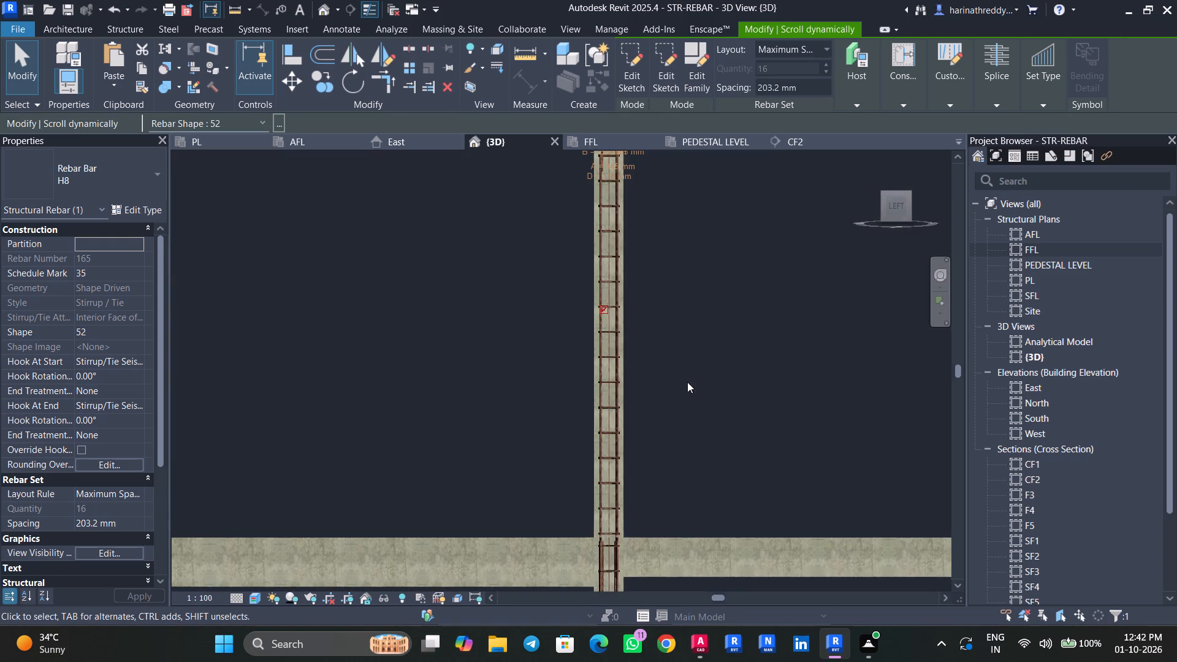
pyautogui.moveTo(649, 308); pyautogui.dragTo(647, 490, button='middle')
pyautogui.scroll(3, 609, 328)
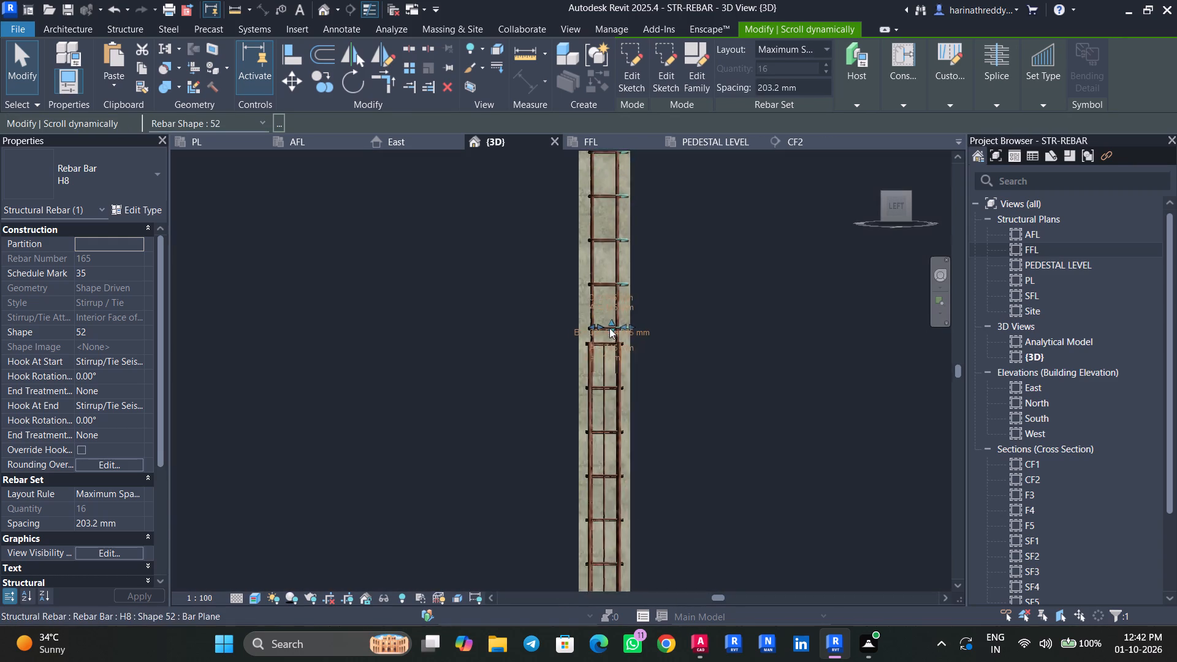
pyautogui.scroll(5, 609, 328)
pyautogui.keyDown('shift'); pyautogui.moveTo(741, 404); pyautogui.dragTo(597, 500, button='middle'); pyautogui.keyUp('shift')
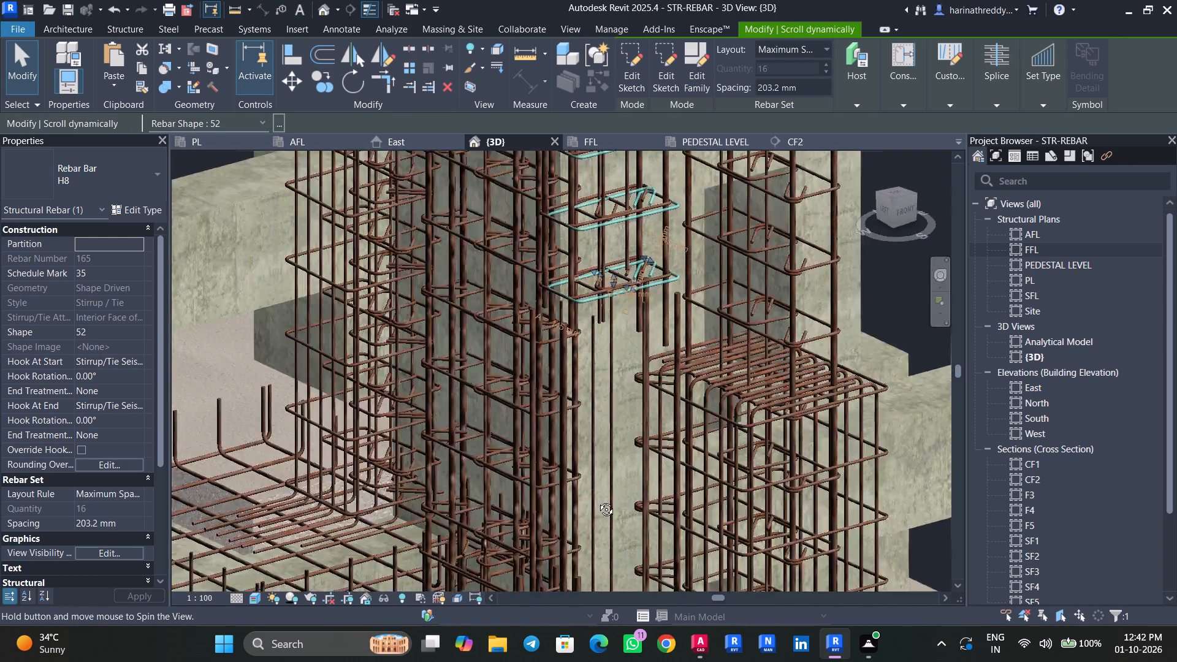
pyautogui.keyDown('shift'); pyautogui.moveTo(597, 500); pyautogui.dragTo(614, 495, button='middle'); pyautogui.keyUp('shift')
pyautogui.scroll(-9, 617, 489)
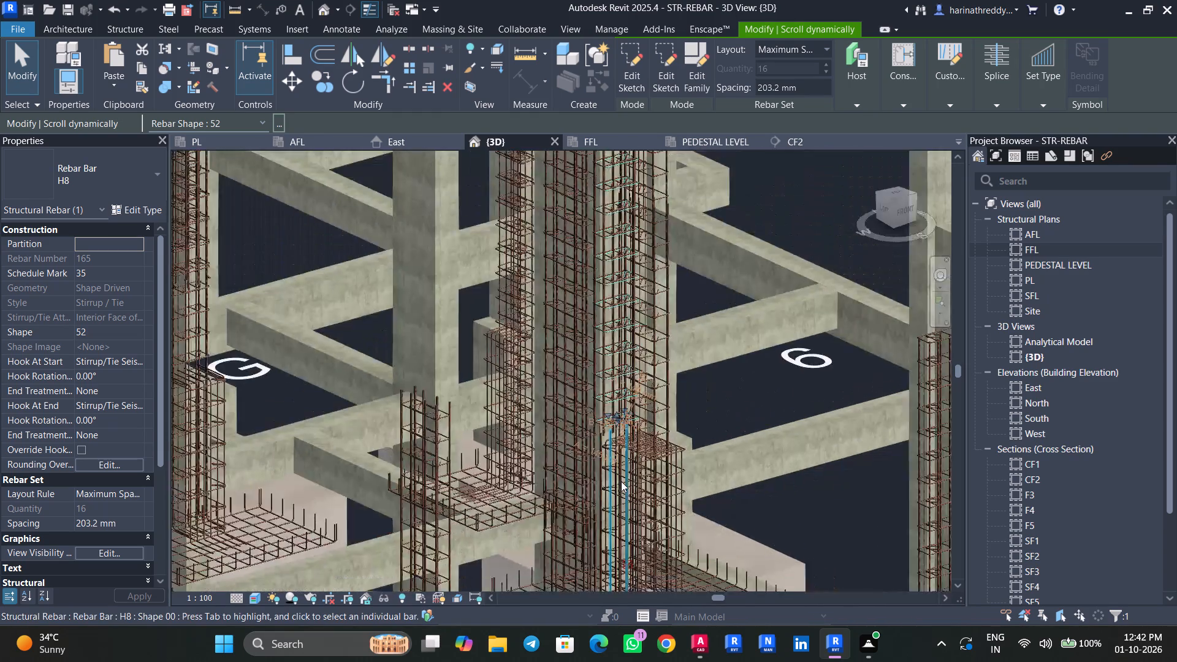
pyautogui.scroll(-4, 621, 481)
pyautogui.keyDown('shift'); pyautogui.moveTo(630, 489); pyautogui.dragTo(892, 508, button='middle'); pyautogui.keyUp('shift')
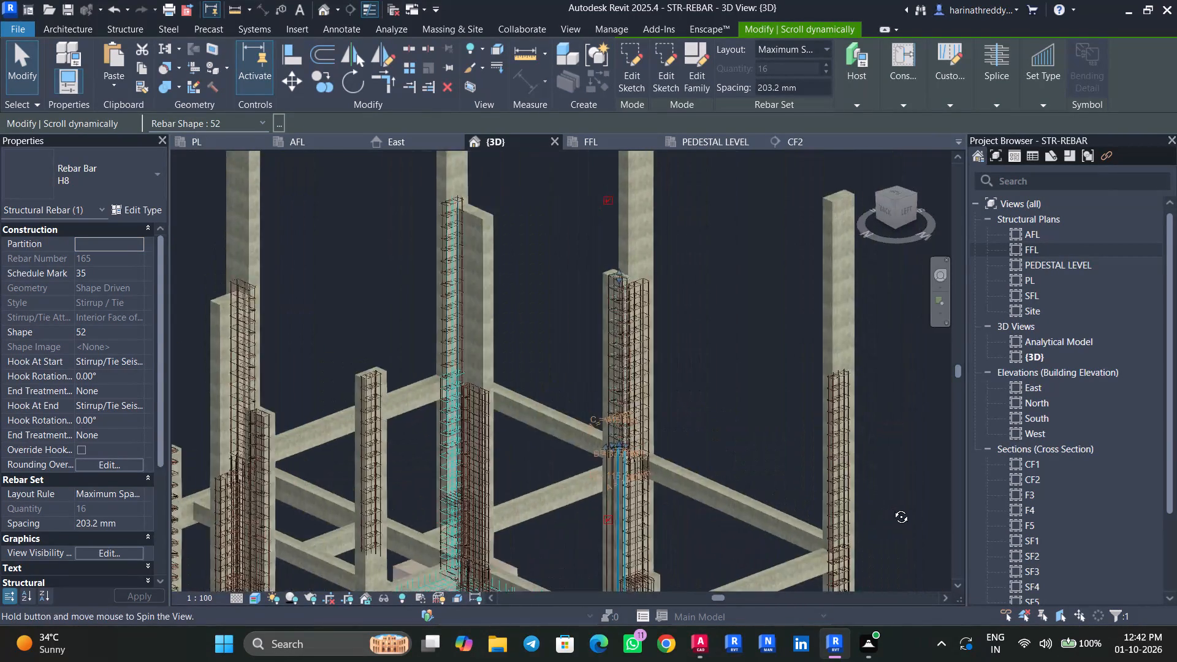
pyautogui.keyDown('shift'); pyautogui.moveTo(892, 508); pyautogui.dragTo(941, 512, button='middle'); pyautogui.keyUp('shift')
pyautogui.press('Escape')
pyautogui.press('Escape')
pyautogui.press('Escape')
# Inspect the H16 vertical bars and the C2 column segment between PL and FFL at grid A-2.
pyautogui.scroll(3, 568, 483)
pyautogui.scroll(-1, 571, 483)
pyautogui.scroll(2, 571, 483)
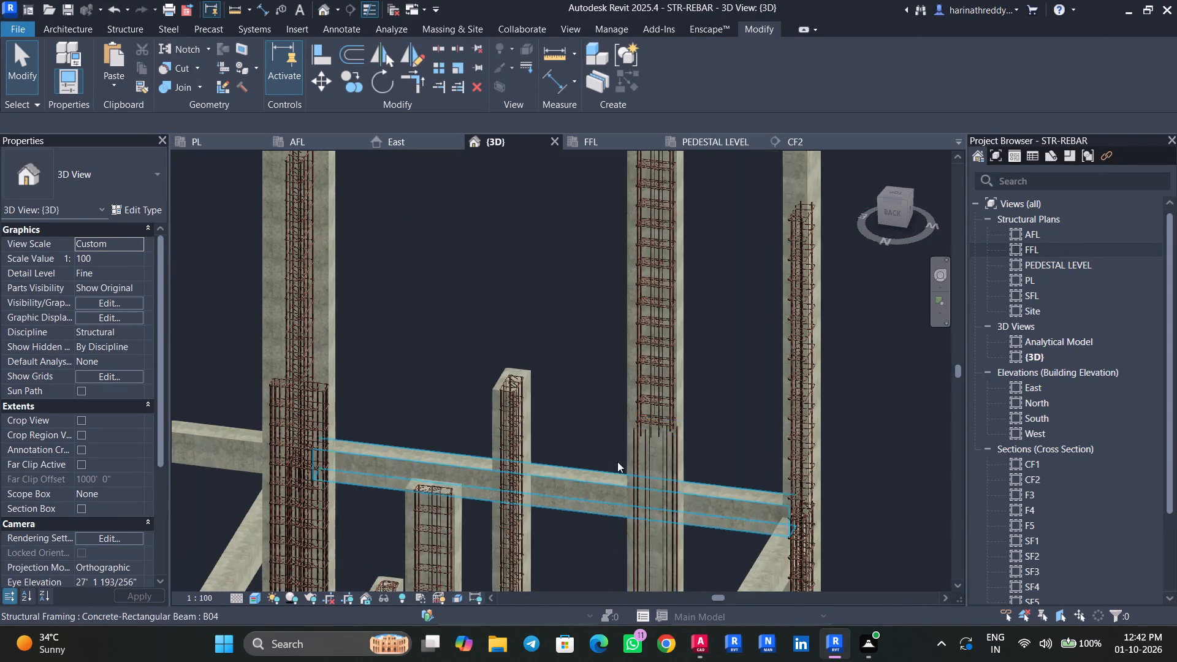
pyautogui.click(627, 436)
pyautogui.scroll(5, 623, 438)
pyautogui.press('Escape')
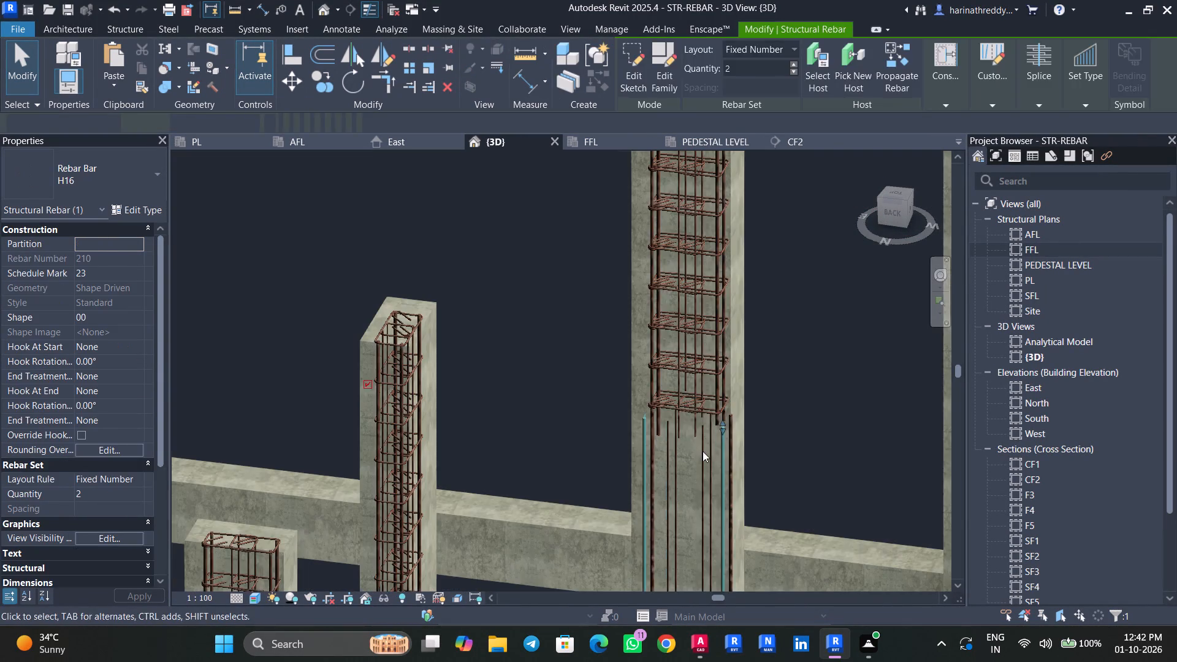
pyautogui.press('Escape')
pyautogui.click(749, 449)
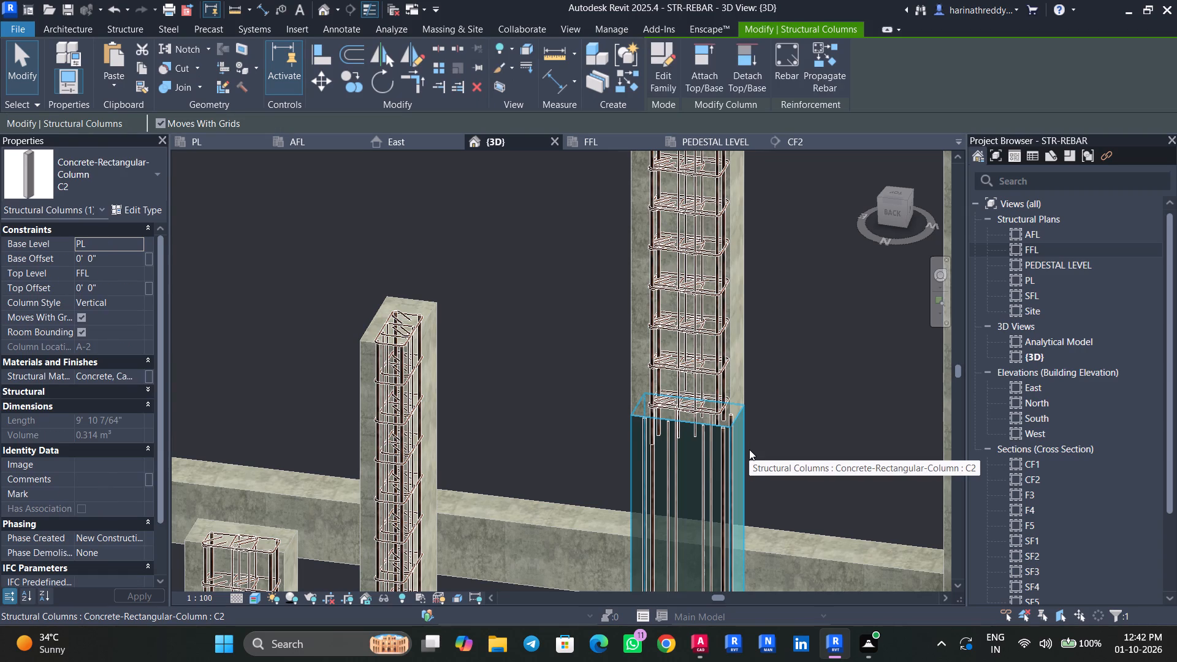
pyautogui.scroll(-2, 749, 449)
pyautogui.press('Escape')
pyautogui.press('Escape')
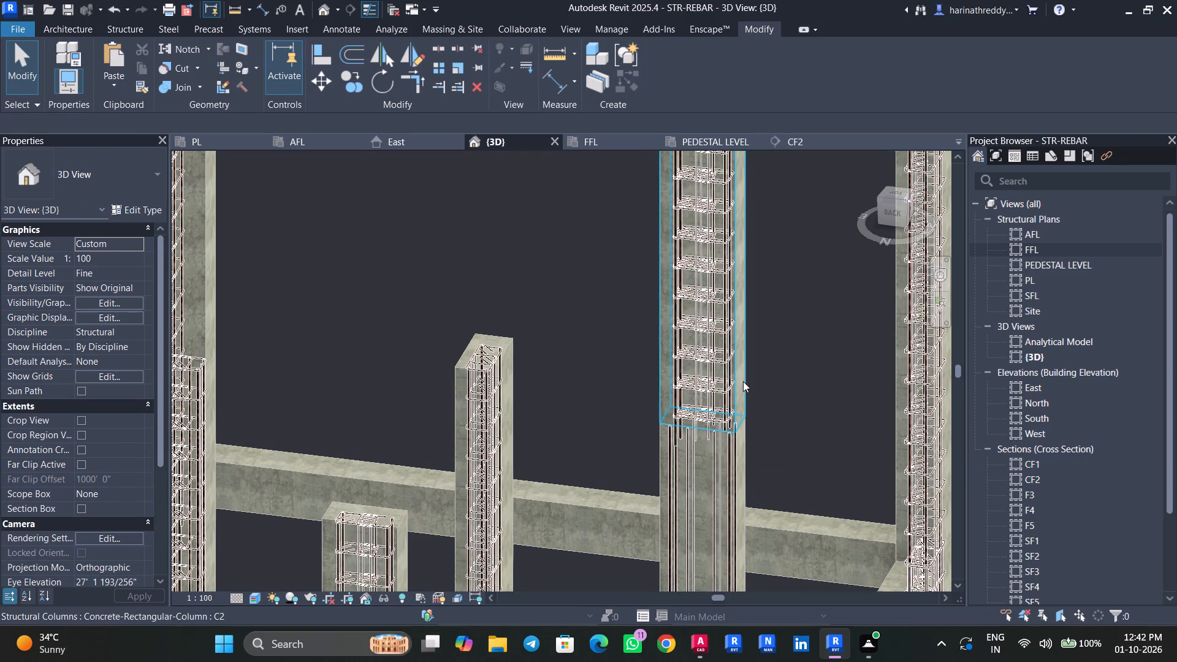
# Select the upper C2 column segment with its reinforcement, filter to only Structural Rebar, and delete it.
pyautogui.moveTo(772, 309); pyautogui.dragTo(665, 301)
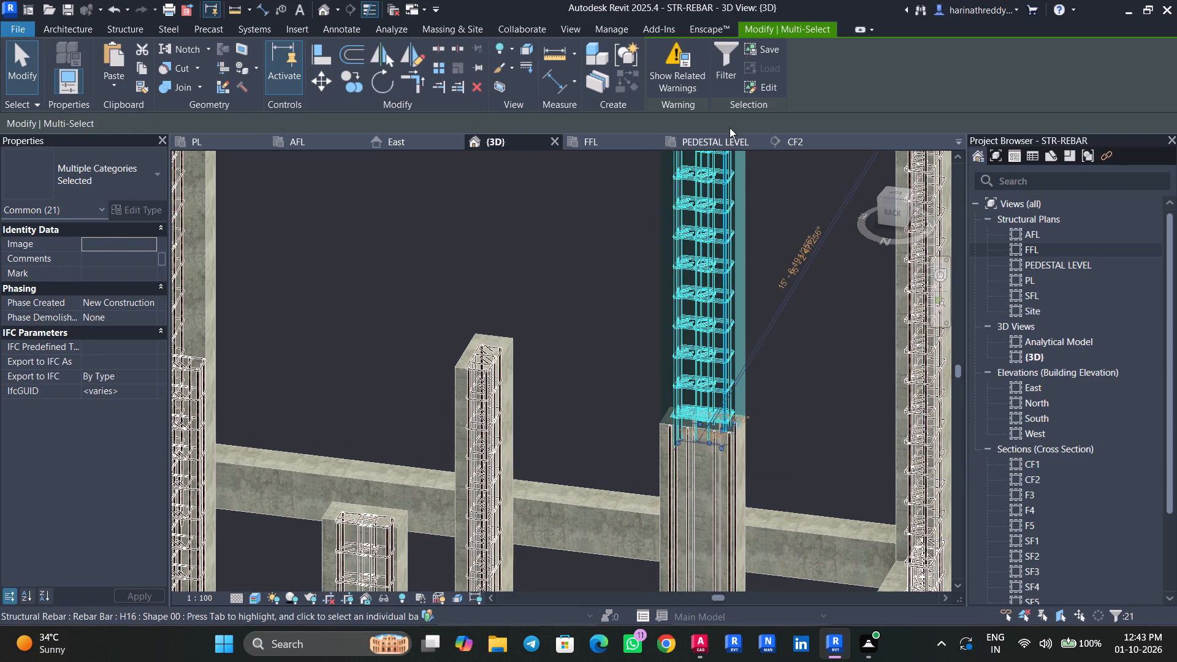
pyautogui.click(723, 85)
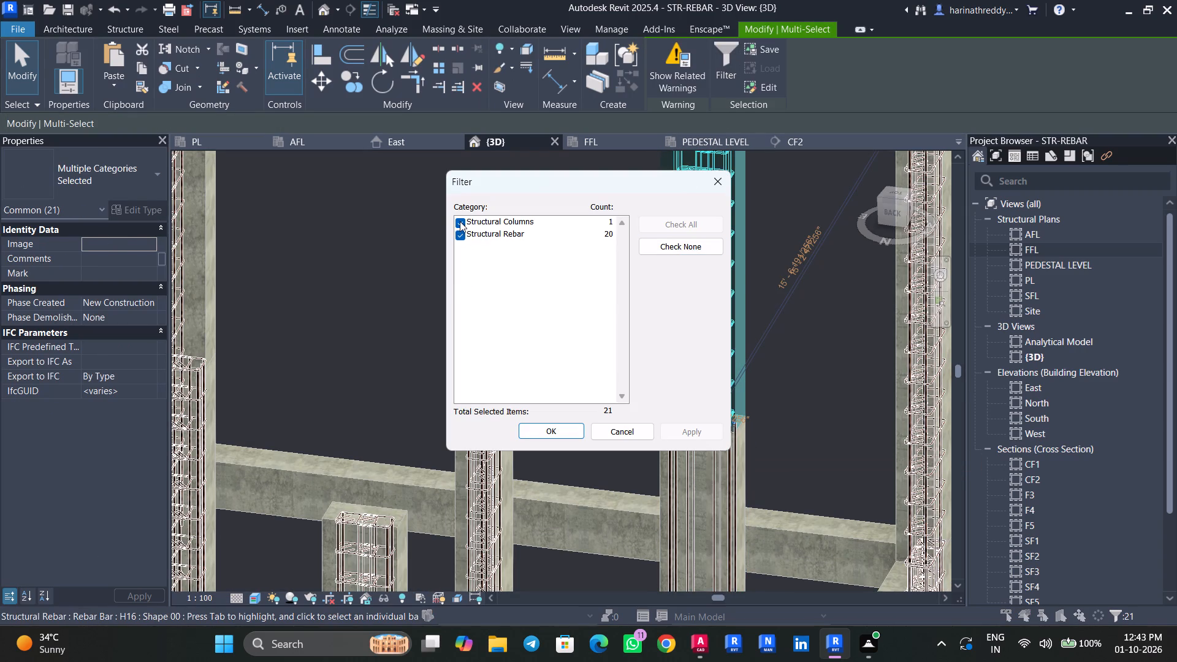
pyautogui.click(460, 221)
pyautogui.click(696, 432)
pyautogui.click(541, 435)
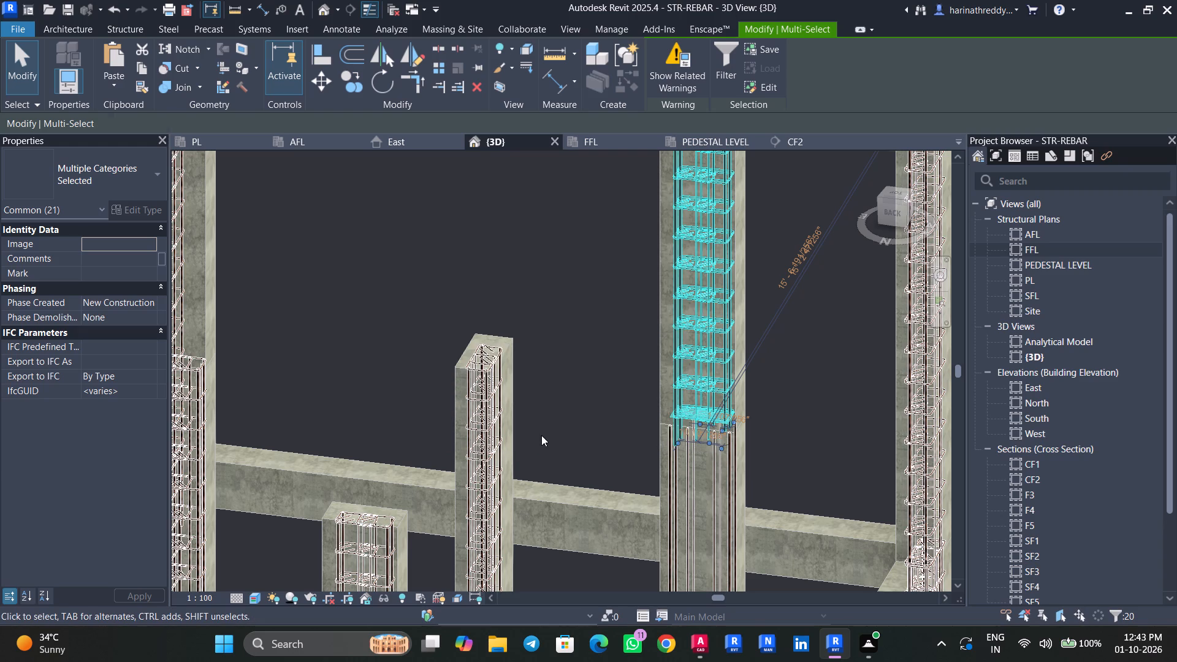
pyautogui.press('Delete')
# Select the C2 column segment between PL and FFL with its bars, filter out Structural Columns, and delete the remaining Structural Rebar.
pyautogui.click(750, 454)
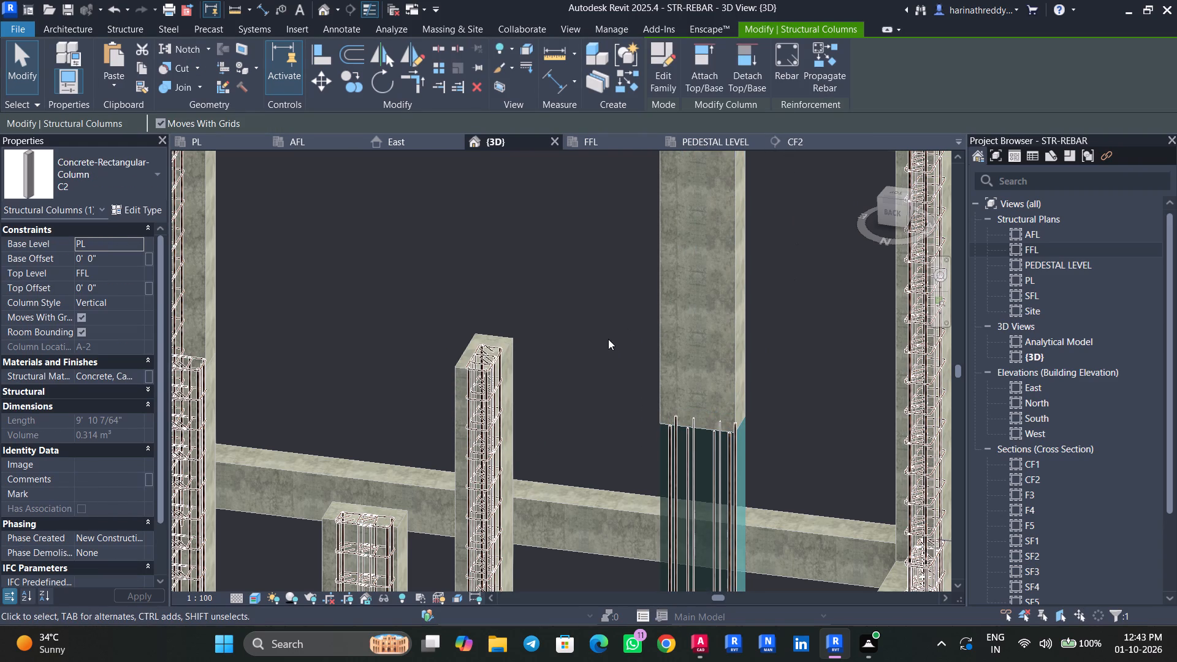
pyautogui.press('Escape')
pyautogui.press('Escape')
pyautogui.press('Escape')
pyautogui.press('Escape')
pyautogui.moveTo(772, 462); pyautogui.dragTo(647, 462)
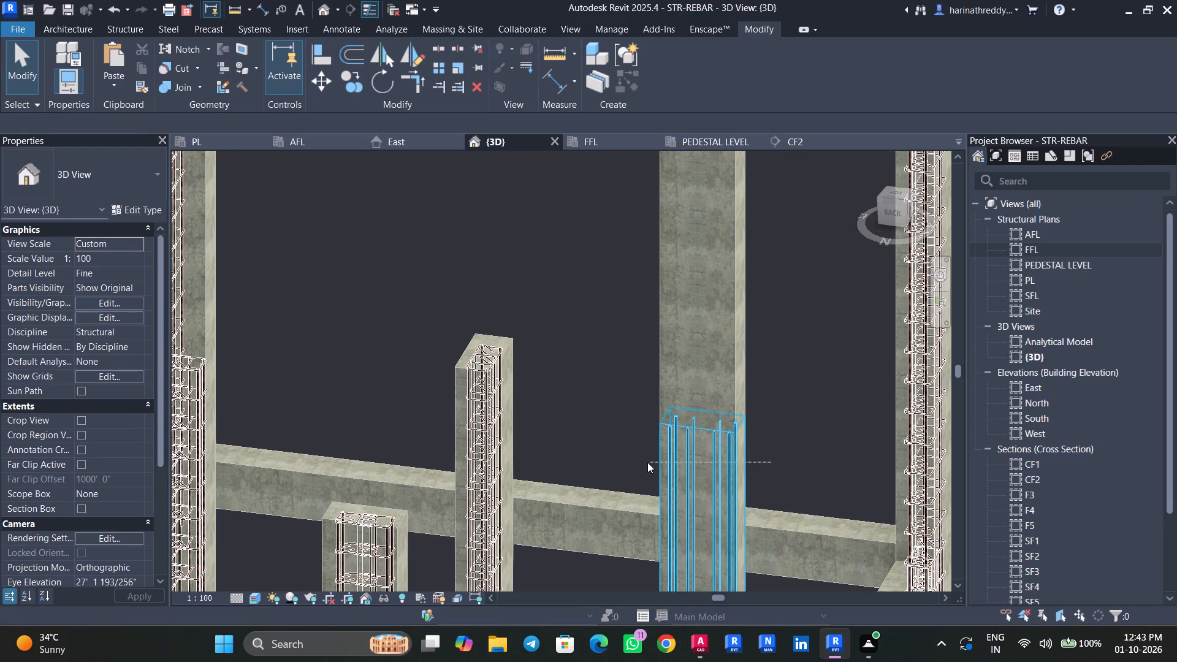
pyautogui.moveTo(647, 462); pyautogui.dragTo(646, 462)
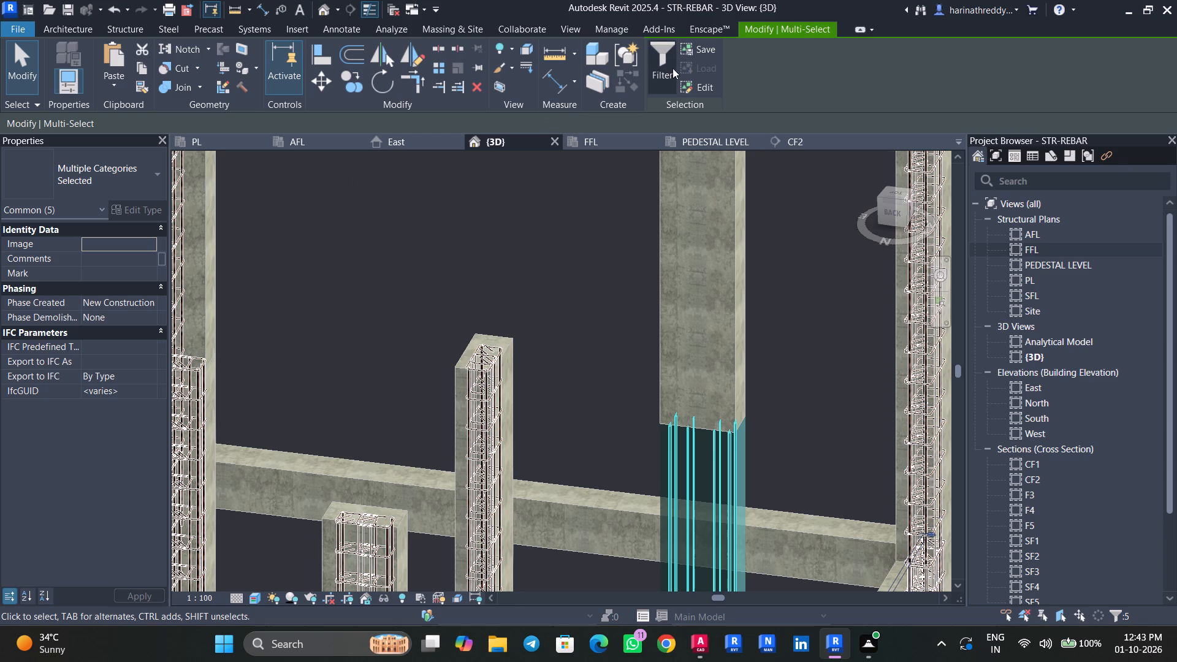
pyautogui.click(666, 67)
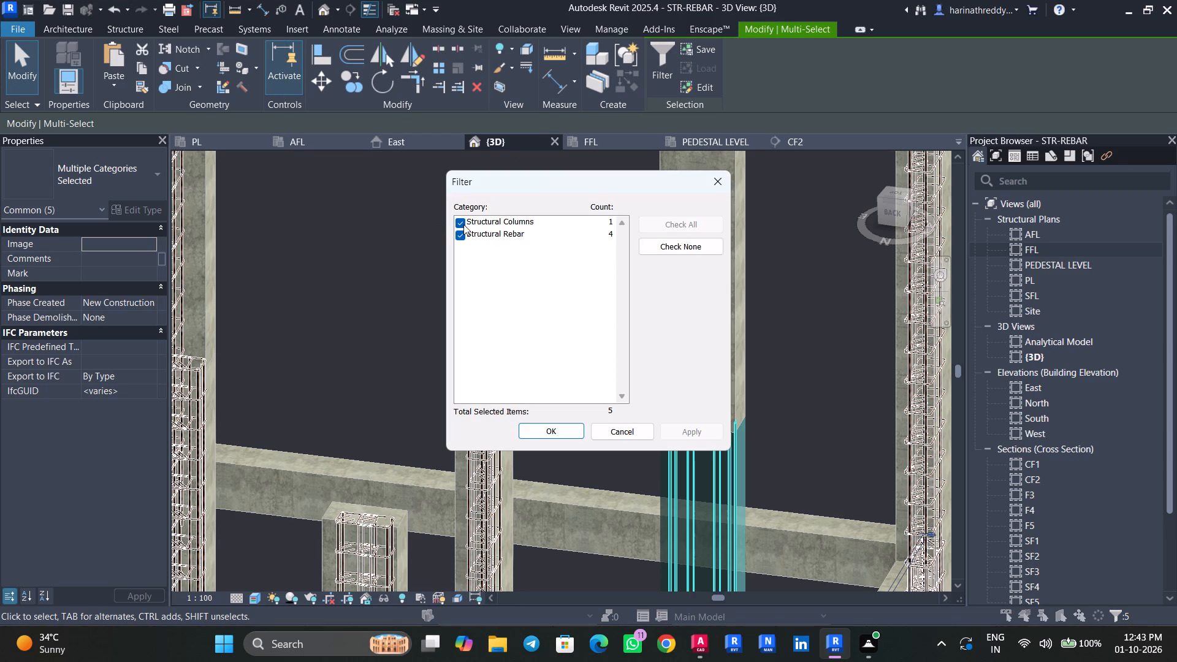
pyautogui.click(463, 224)
pyautogui.click(706, 435)
pyautogui.click(540, 425)
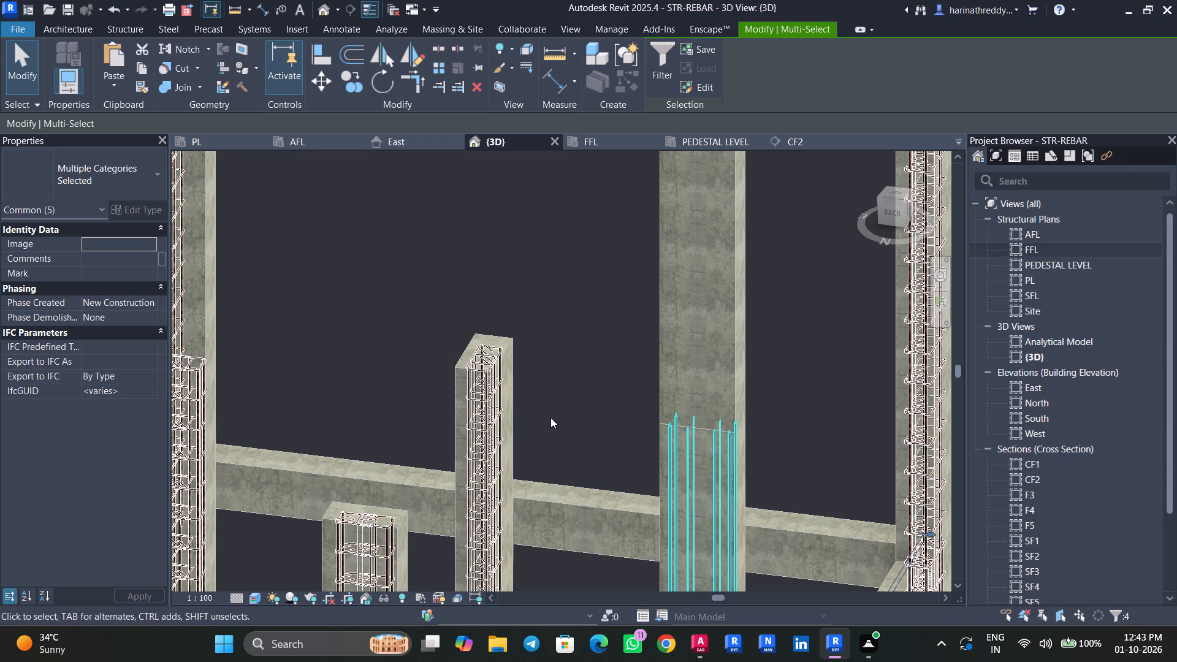
pyautogui.press('Delete')
pyautogui.moveTo(599, 377); pyautogui.dragTo(579, 273, button='middle')
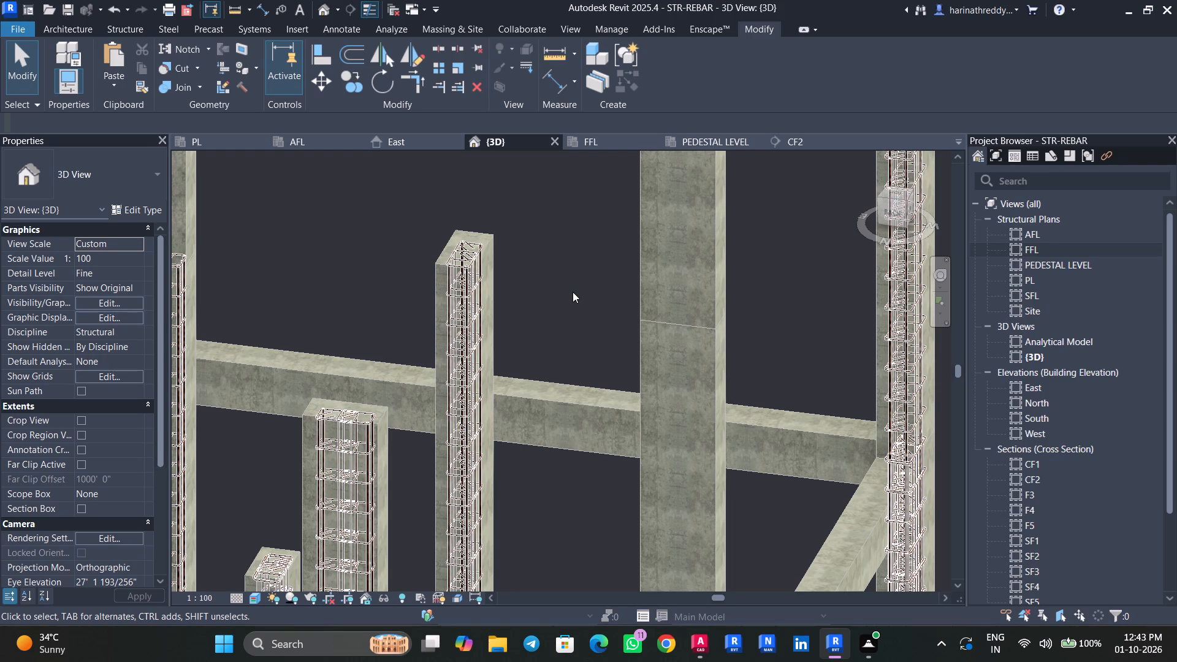
pyautogui.scroll(-6, 527, 337)
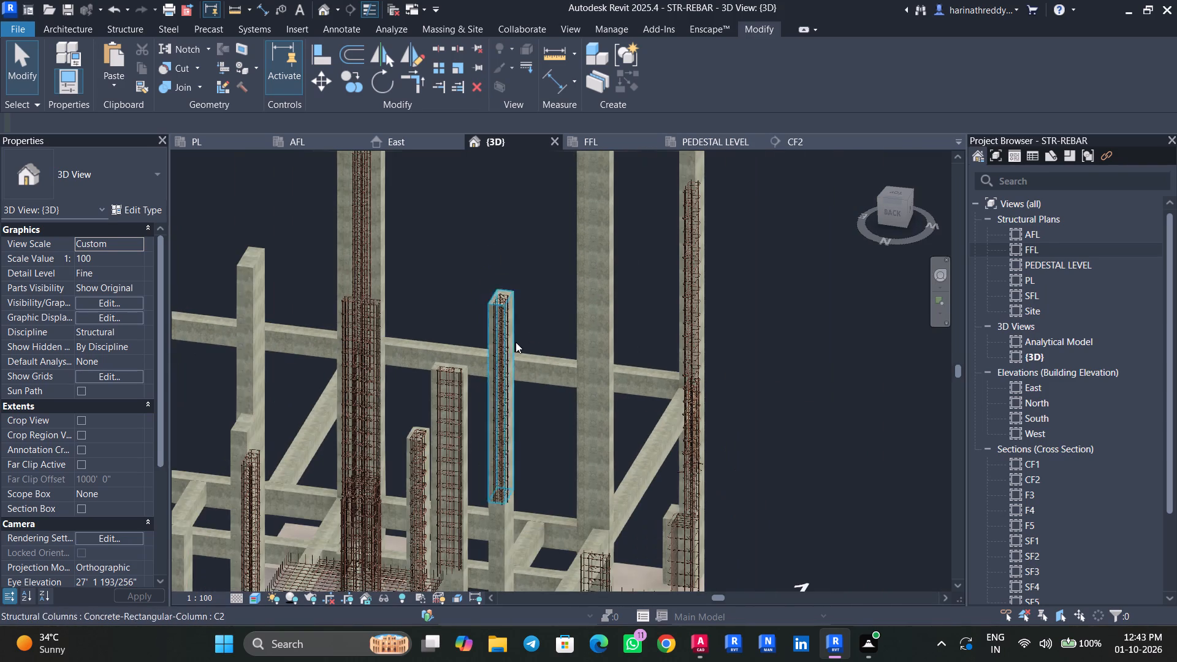
# Propagate the rebar from the C2 column segment between FFL and SFL at grid A-3 to the segment directly below, aligned by host.
pyautogui.scroll(5, 479, 313)
pyautogui.click(498, 294)
pyautogui.press('Escape')
pyautogui.press('Escape')
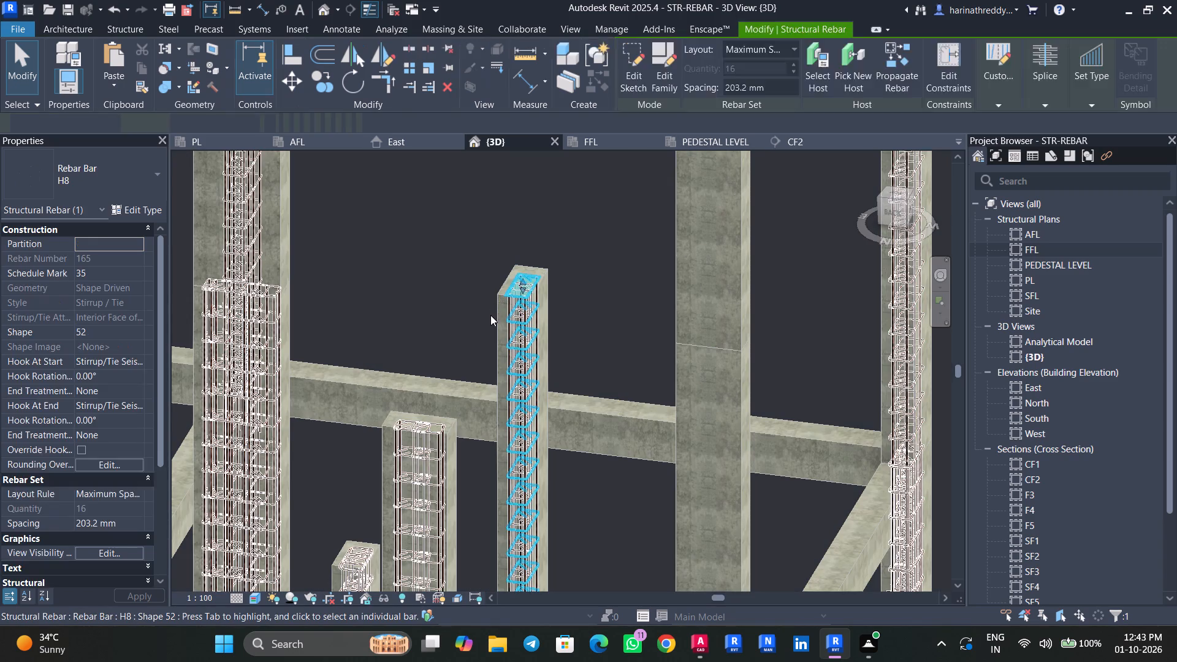
pyautogui.click(492, 316)
pyautogui.keyDown('shift'); pyautogui.moveTo(583, 424); pyautogui.dragTo(527, 427, button='middle'); pyautogui.keyUp('shift')
pyautogui.keyDown('shift'); pyautogui.scroll(1, 531, 432); pyautogui.keyUp('shift')
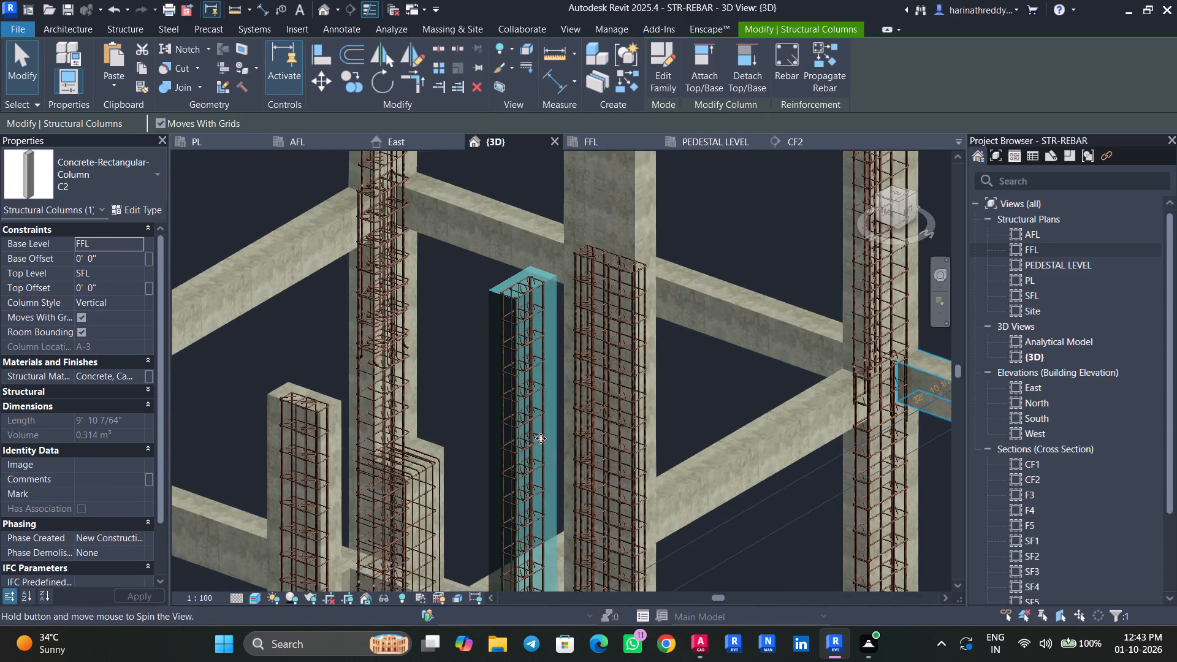
pyautogui.moveTo(748, 508); pyautogui.dragTo(540, 264, button='middle')
pyautogui.scroll(-6, 601, 317)
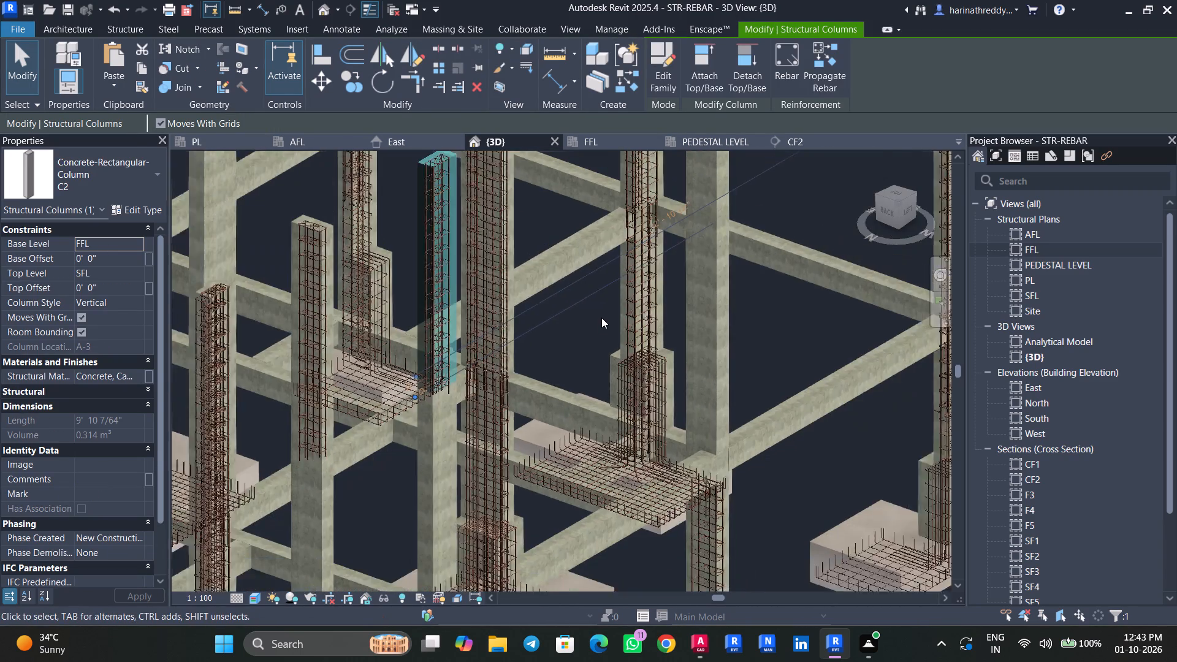
pyautogui.keyDown('shift'); pyautogui.moveTo(588, 313); pyautogui.dragTo(695, 328, button='middle'); pyautogui.keyUp('shift')
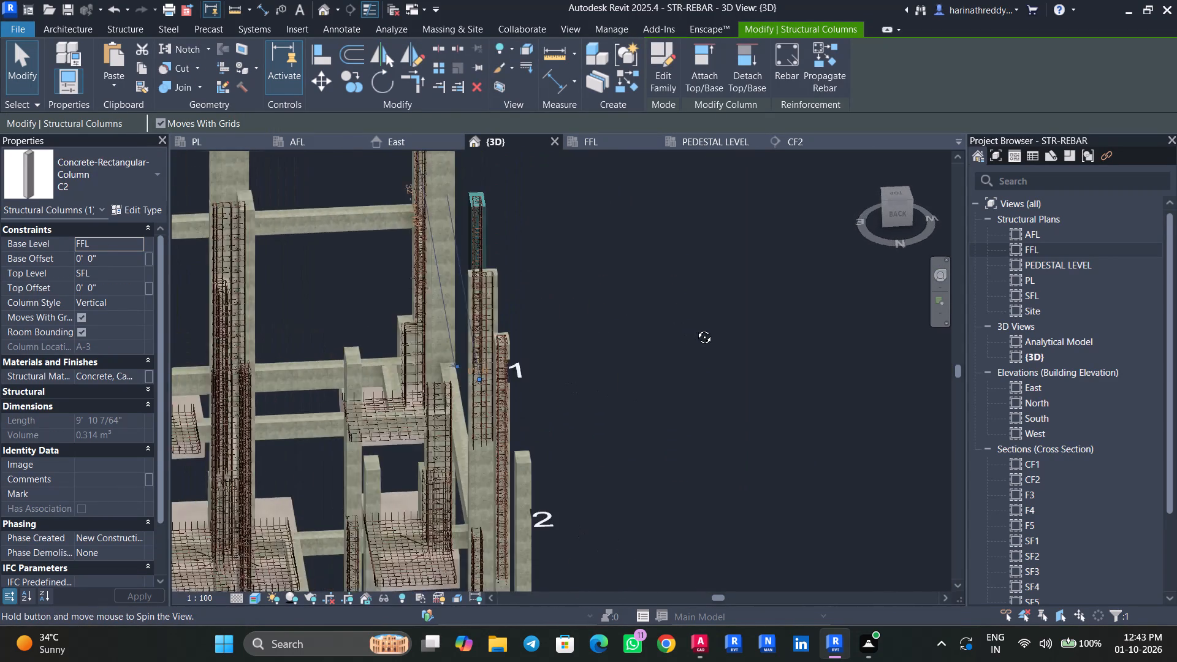
pyautogui.keyDown('shift'); pyautogui.moveTo(695, 328); pyautogui.dragTo(524, 329, button='middle'); pyautogui.keyUp('shift')
pyautogui.click(826, 78)
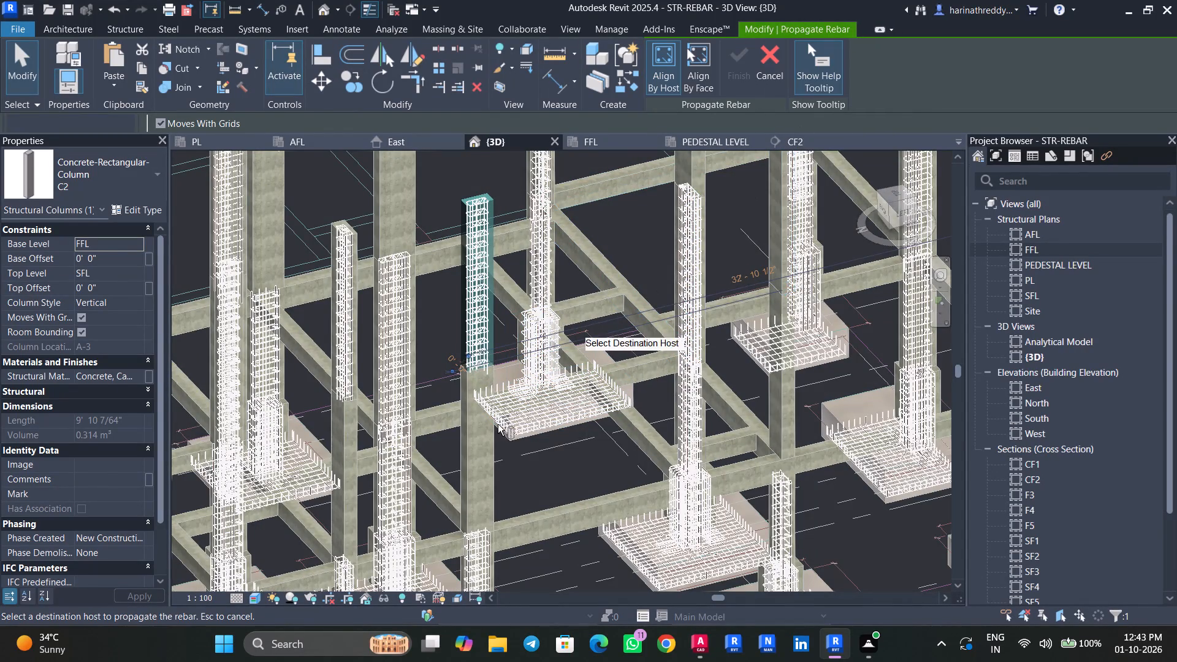
pyautogui.scroll(5, 451, 454)
pyautogui.click(473, 444)
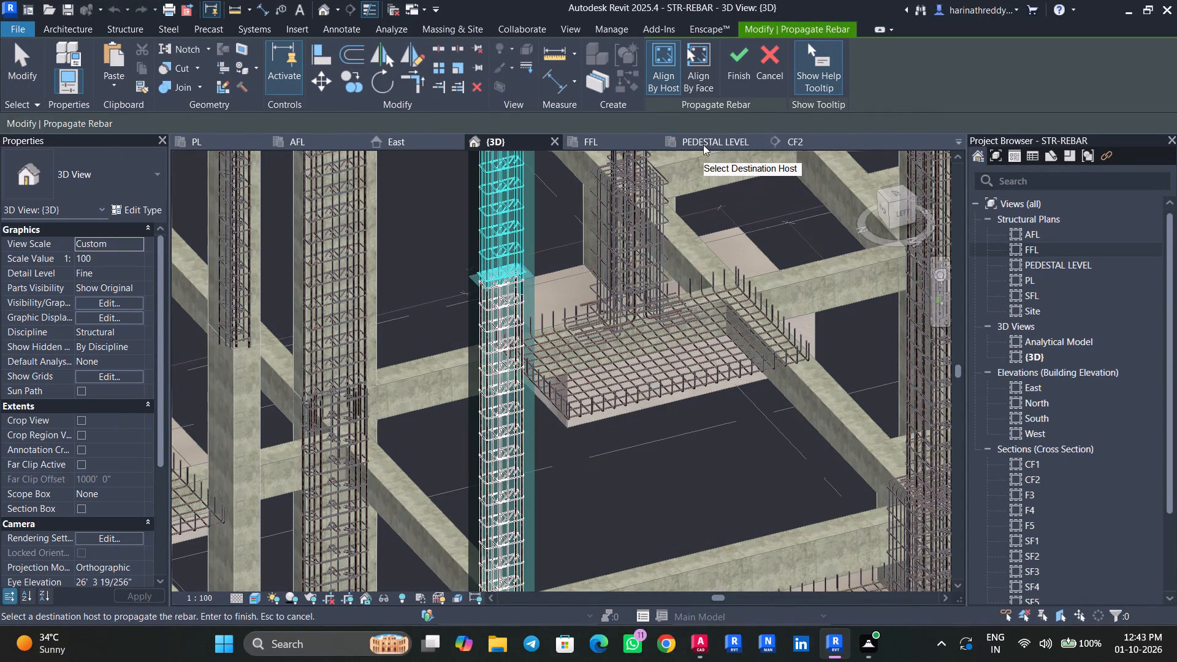
pyautogui.click(735, 72)
pyautogui.moveTo(546, 220); pyautogui.dragTo(547, 333, button='middle')
pyautogui.press('Escape')
pyautogui.press('Escape')
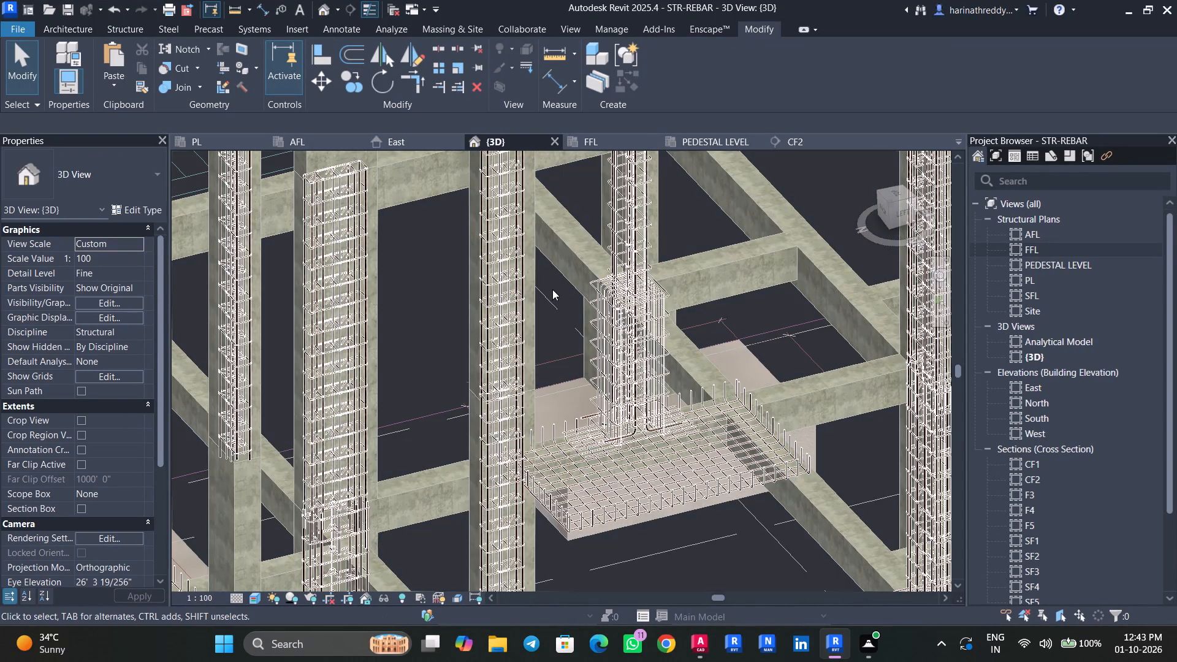
# Select the upper C2 segment at grid A-3 with its bars, filter to Structural Rebar, and delete it along with the leftover H8 ties.
pyautogui.moveTo(550, 287); pyautogui.dragTo(462, 287)
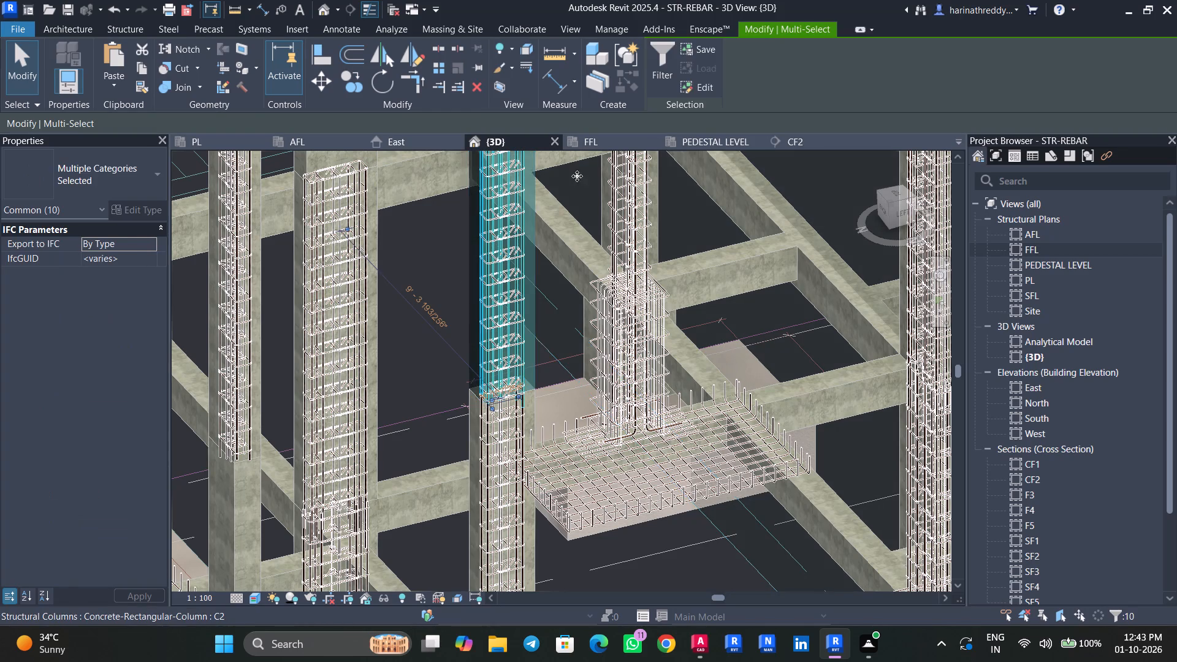
pyautogui.click(657, 94)
pyautogui.click(463, 219)
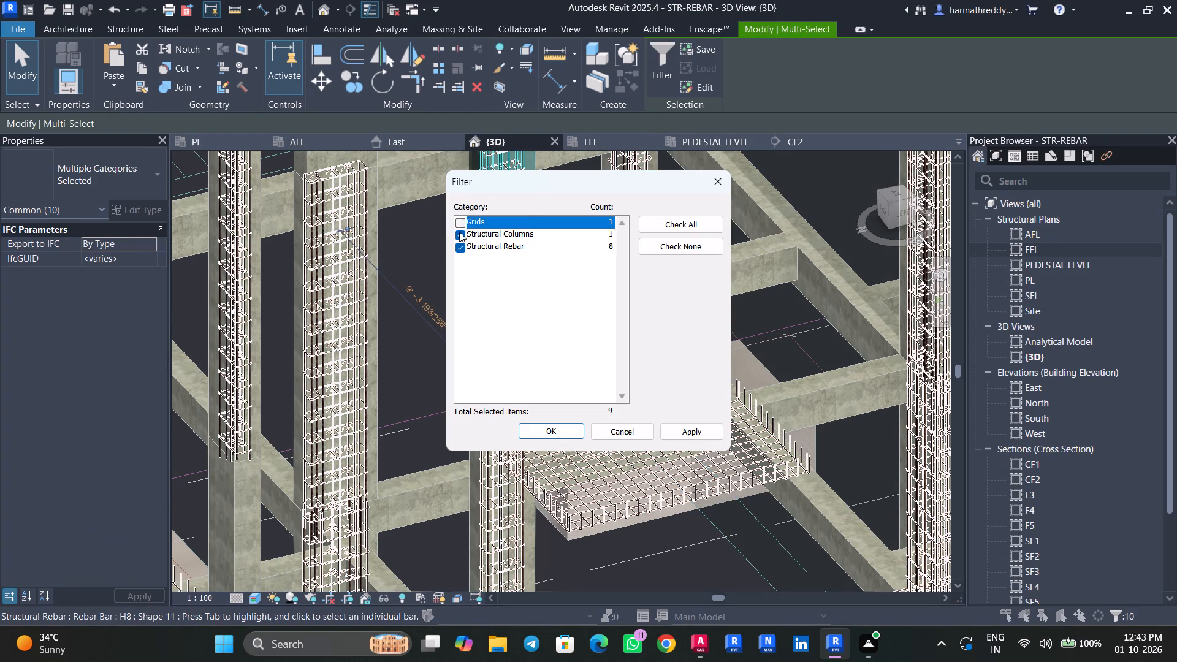
pyautogui.click(459, 232)
pyautogui.click(680, 429)
pyautogui.click(536, 427)
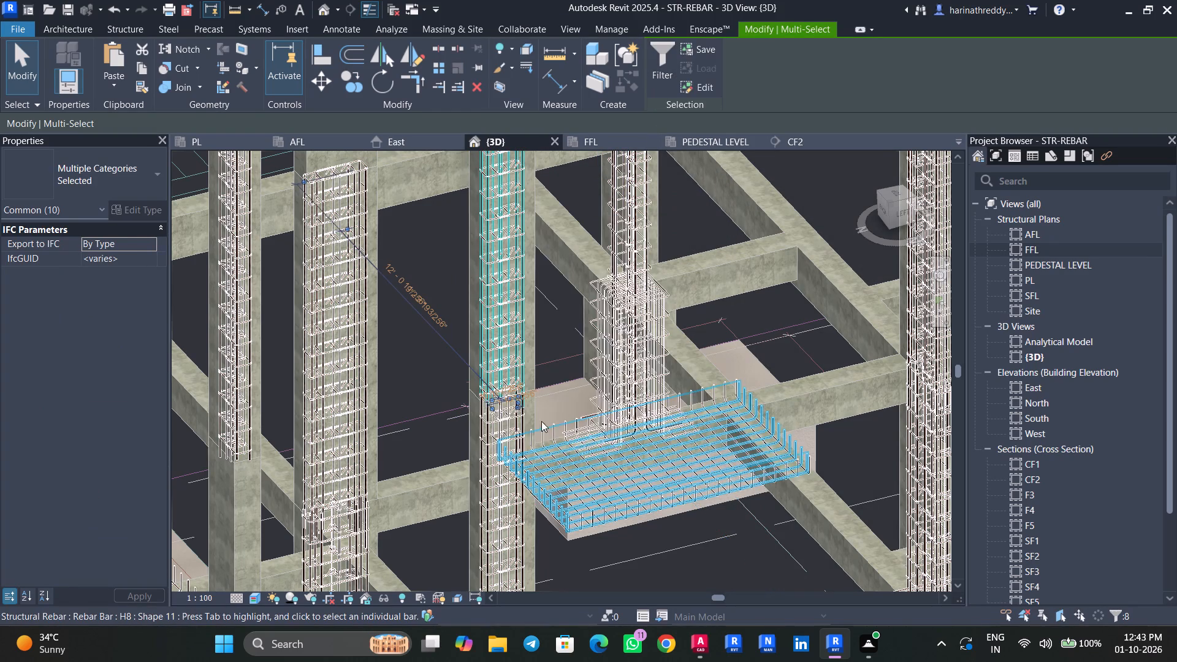
pyautogui.press('Delete')
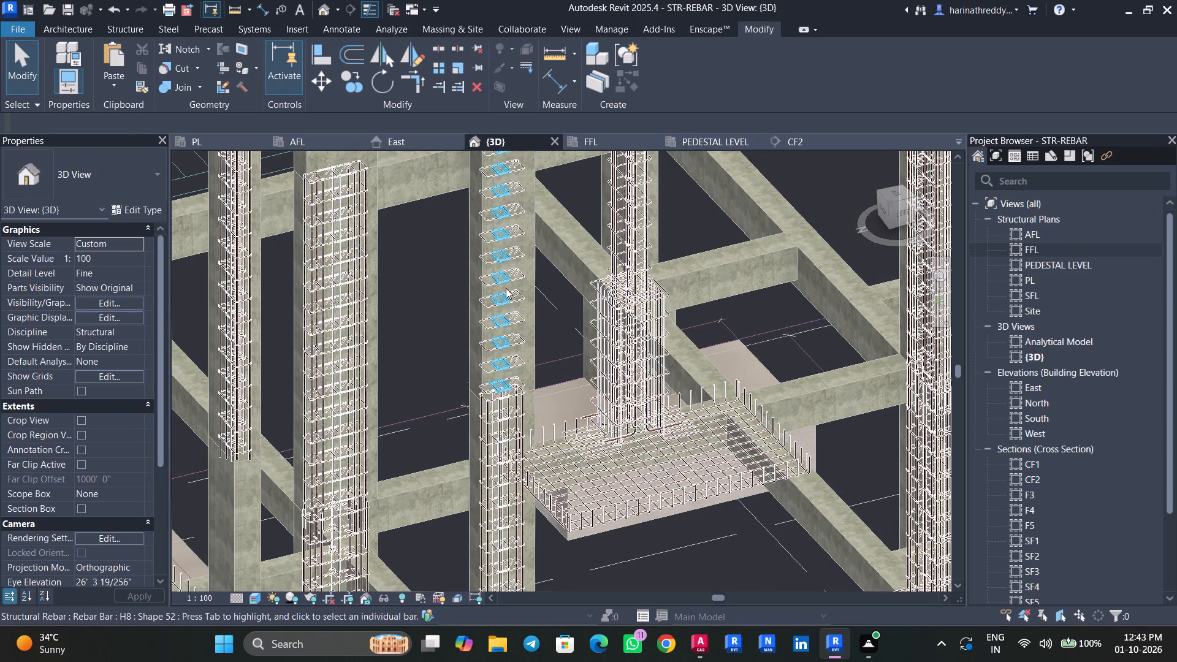
pyautogui.click(520, 281)
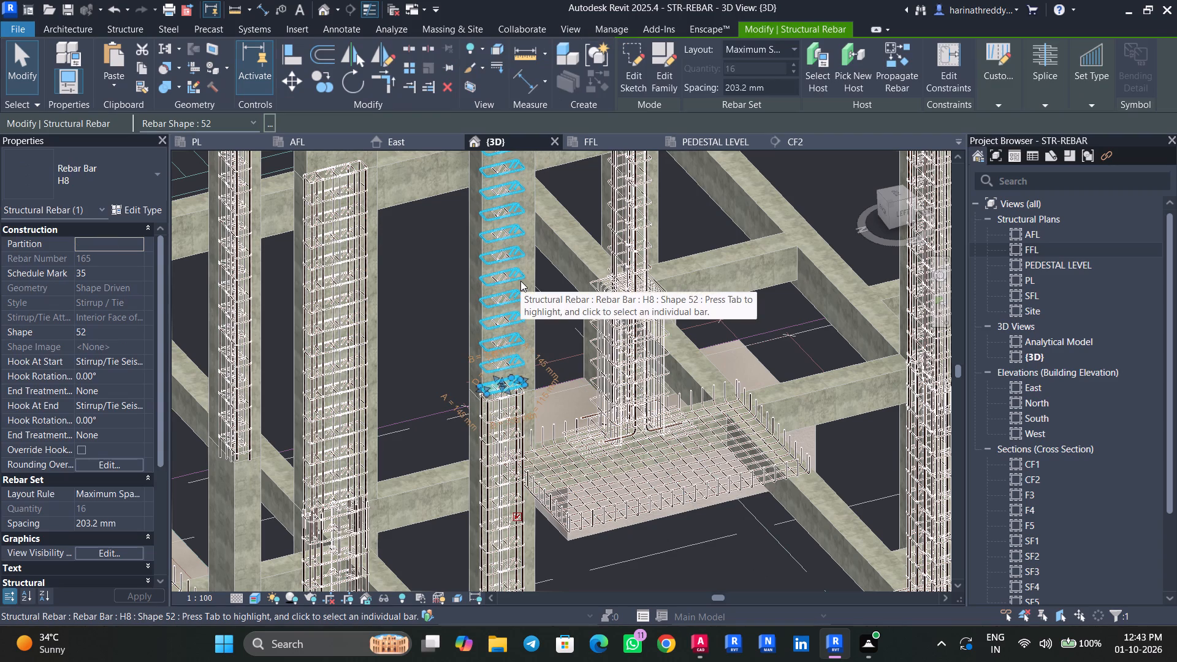
pyautogui.press('Delete')
pyautogui.click(503, 274)
pyautogui.press('Delete')
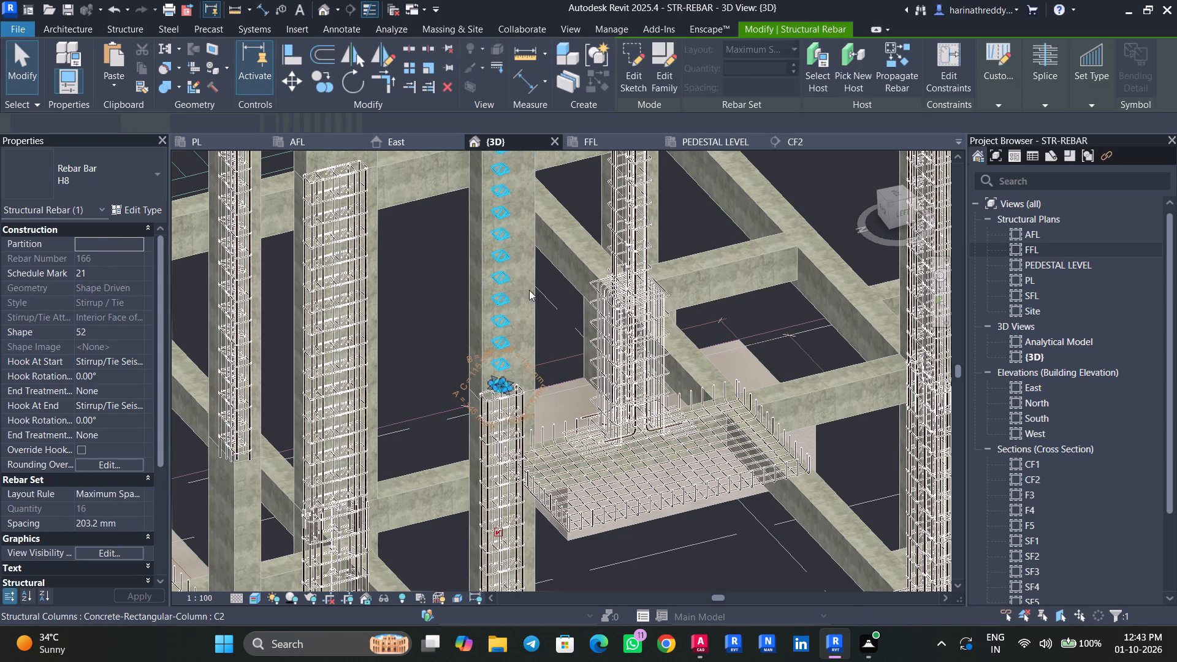
# Examine the column and footing reinforcement around the frame, including the C2 segment between PL and FFL at grid A-2.
pyautogui.moveTo(548, 316); pyautogui.dragTo(482, 267, button='middle')
pyautogui.scroll(-6, 592, 437)
pyautogui.keyDown('shift'); pyautogui.moveTo(639, 471); pyautogui.dragTo(620, 463, button='middle'); pyautogui.keyUp('shift')
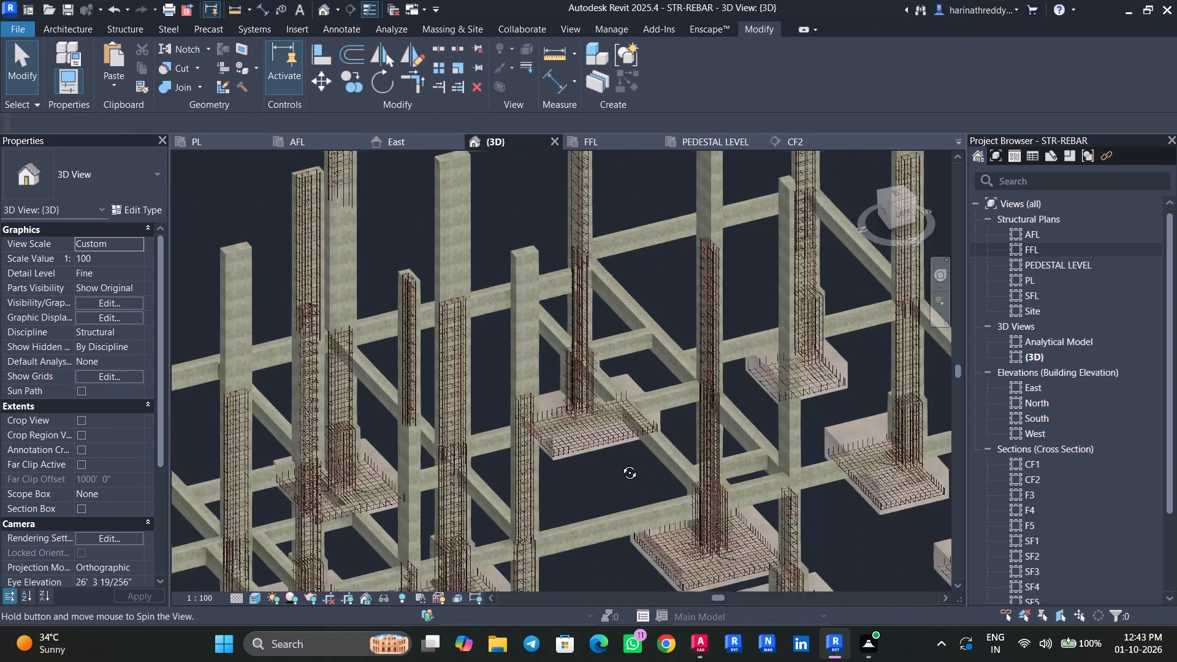
pyautogui.keyDown('shift'); pyautogui.moveTo(620, 463); pyautogui.dragTo(511, 446, button='middle'); pyautogui.keyUp('shift')
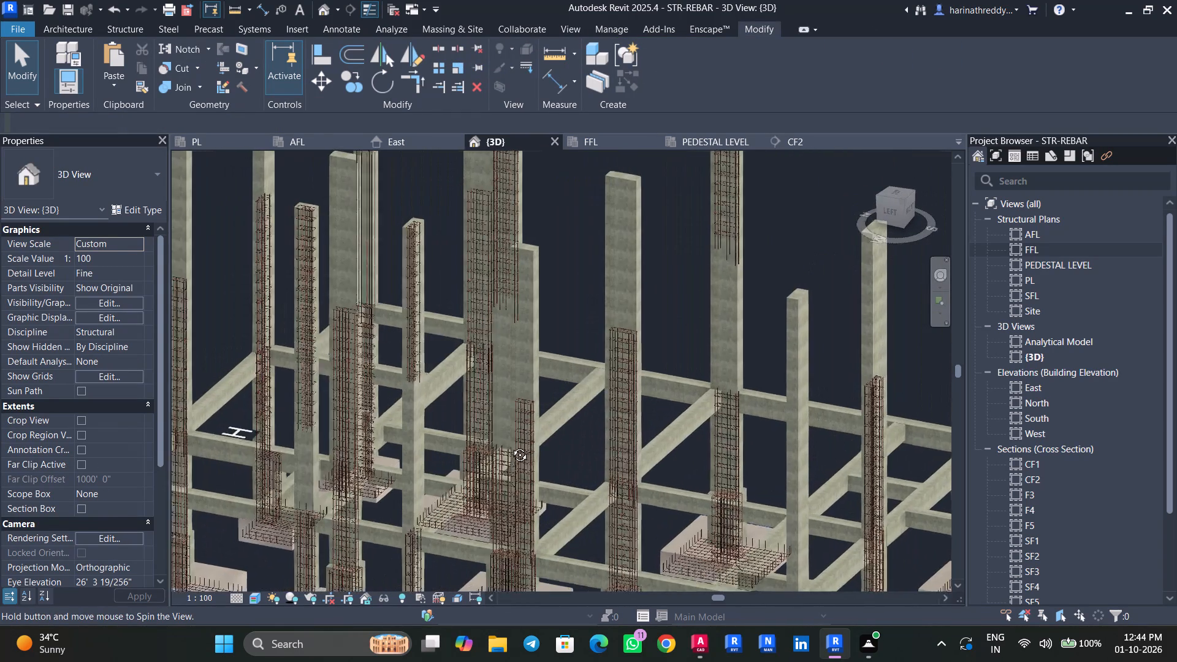
pyautogui.keyDown('shift'); pyautogui.moveTo(511, 446); pyautogui.dragTo(452, 458, button='middle'); pyautogui.keyUp('shift')
pyautogui.moveTo(782, 494); pyautogui.dragTo(710, 409, button='middle')
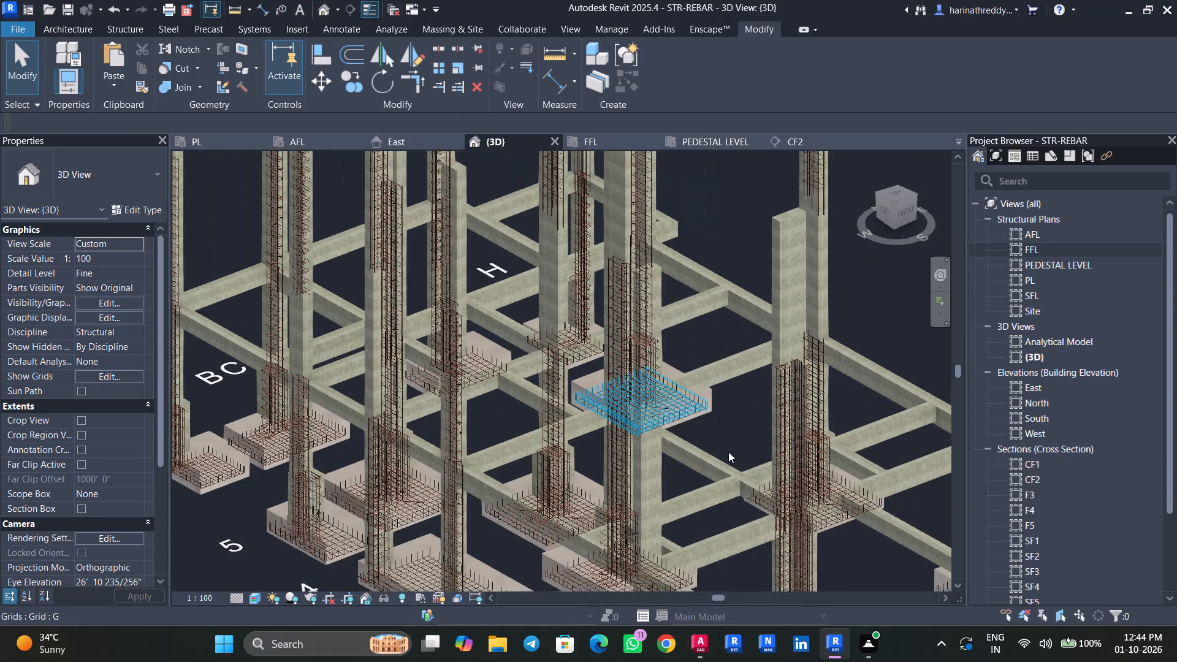
pyautogui.keyDown('shift'); pyautogui.moveTo(722, 460); pyautogui.dragTo(697, 468, button='middle'); pyautogui.keyUp('shift')
pyautogui.scroll(5, 619, 530)
pyautogui.keyDown('shift'); pyautogui.moveTo(619, 533); pyautogui.dragTo(639, 536, button='middle'); pyautogui.keyUp('shift')
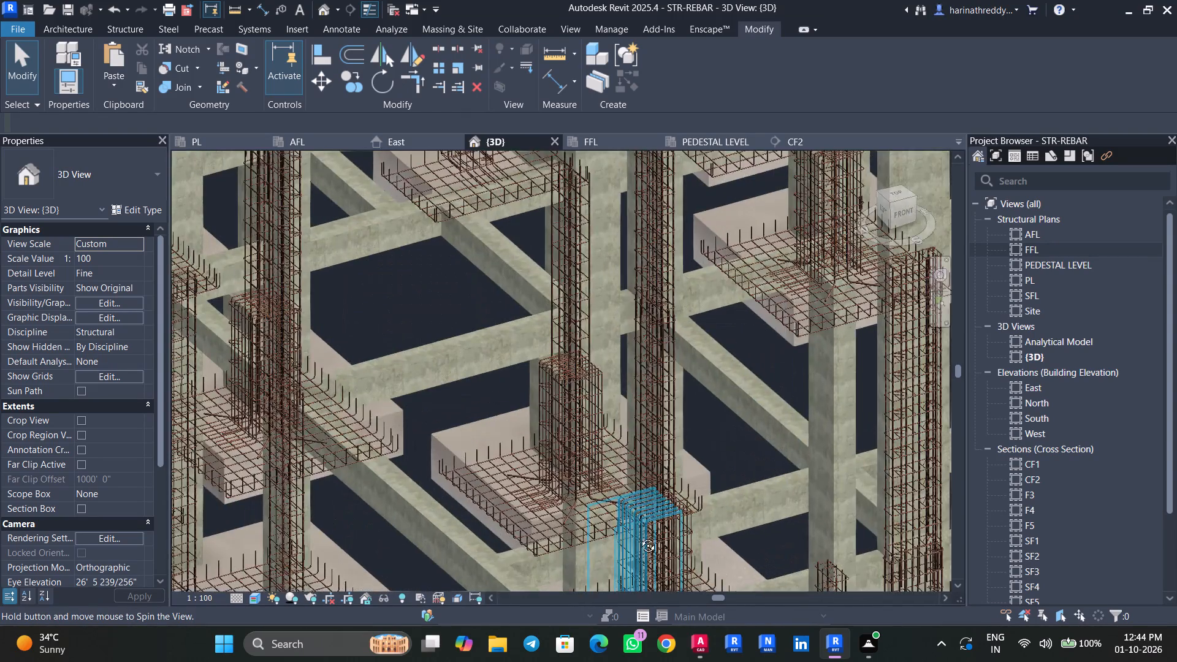
pyautogui.keyDown('shift'); pyautogui.moveTo(639, 536); pyautogui.dragTo(772, 528, button='middle'); pyautogui.keyUp('shift')
pyautogui.moveTo(690, 517); pyautogui.dragTo(500, 599, button='middle')
pyautogui.keyDown('shift'); pyautogui.moveTo(530, 561); pyautogui.dragTo(646, 550, button='middle'); pyautogui.keyUp('shift')
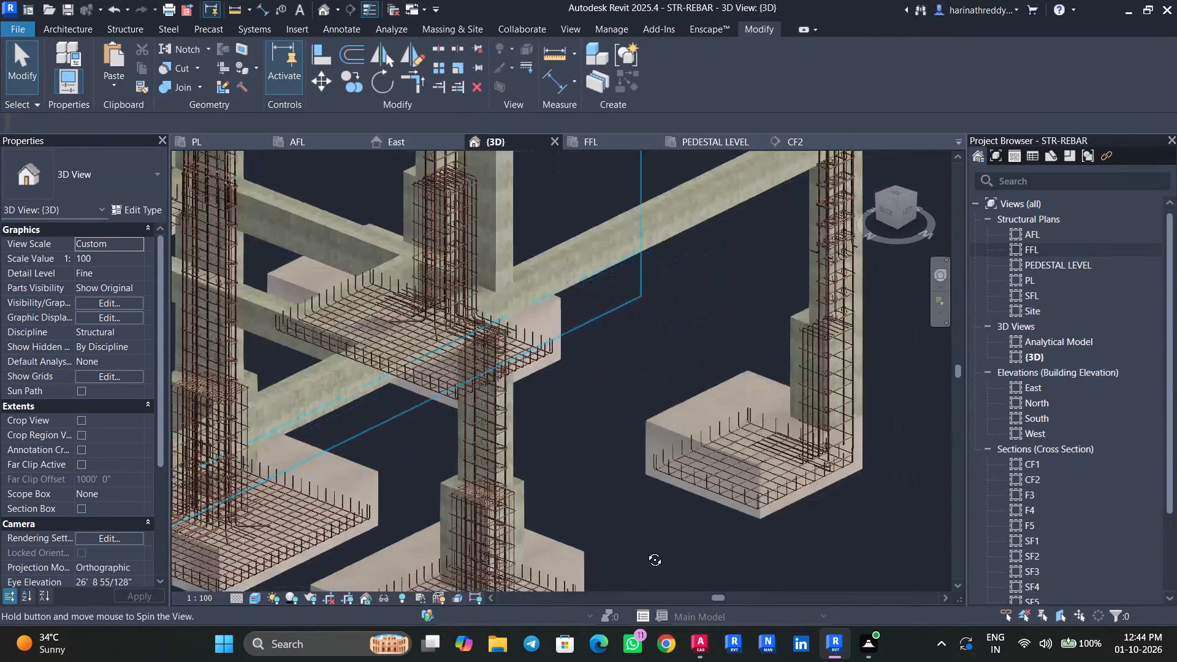
pyautogui.keyDown('shift'); pyautogui.moveTo(646, 550); pyautogui.dragTo(646, 550, button='middle'); pyautogui.keyUp('shift')
pyautogui.moveTo(675, 520); pyautogui.dragTo(718, 644, button='middle')
pyautogui.click(544, 327)
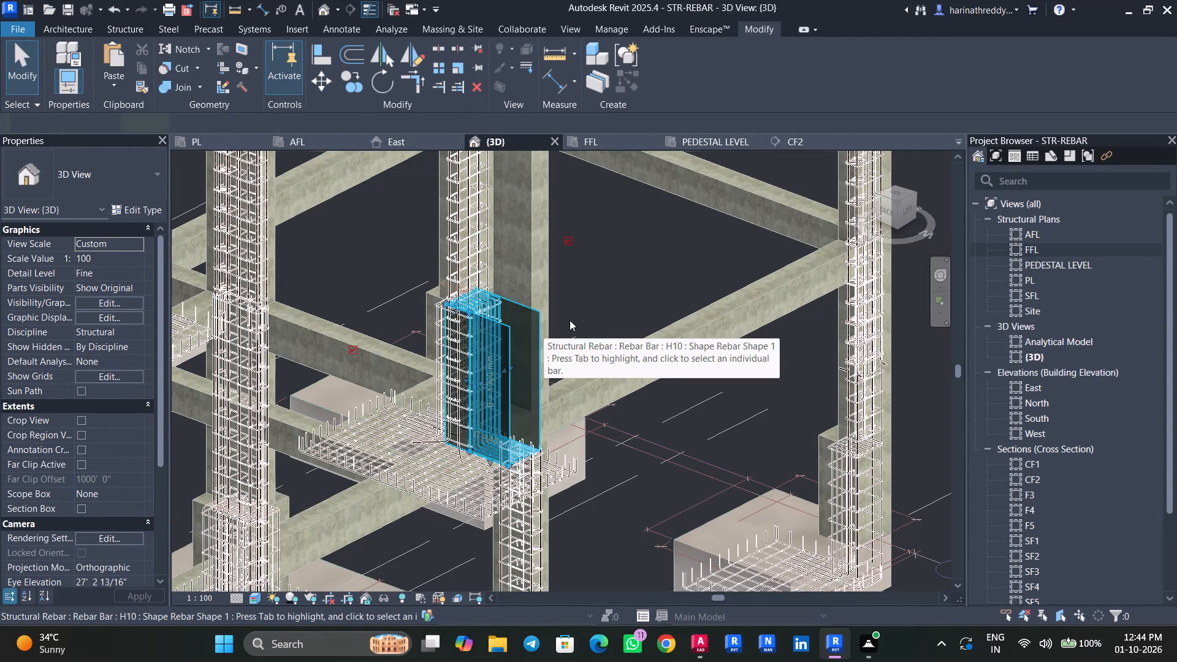
pyautogui.moveTo(579, 315); pyautogui.dragTo(620, 465, button='middle')
pyautogui.press('Escape')
pyautogui.press('Escape')
pyautogui.click(574, 346)
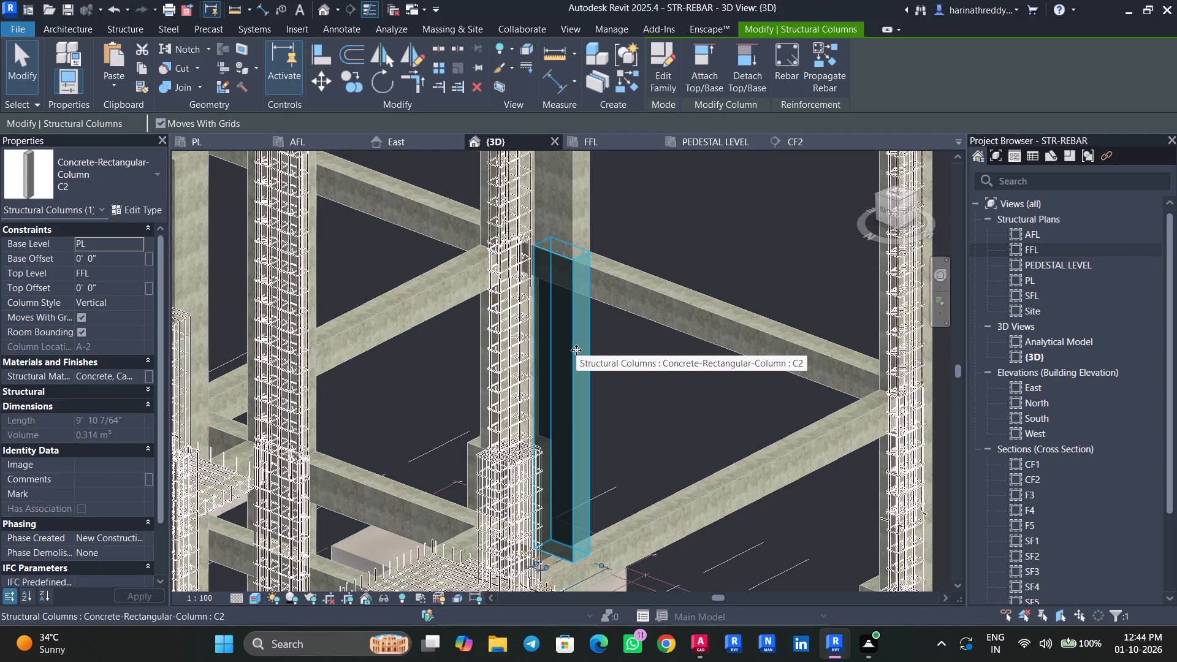
pyautogui.scroll(-4, 426, 400)
pyautogui.scroll(1, 427, 399)
pyautogui.scroll(-3, 429, 396)
pyautogui.moveTo(396, 420); pyautogui.dragTo(489, 336, button='middle')
pyautogui.press('Escape')
pyautogui.press('Escape')
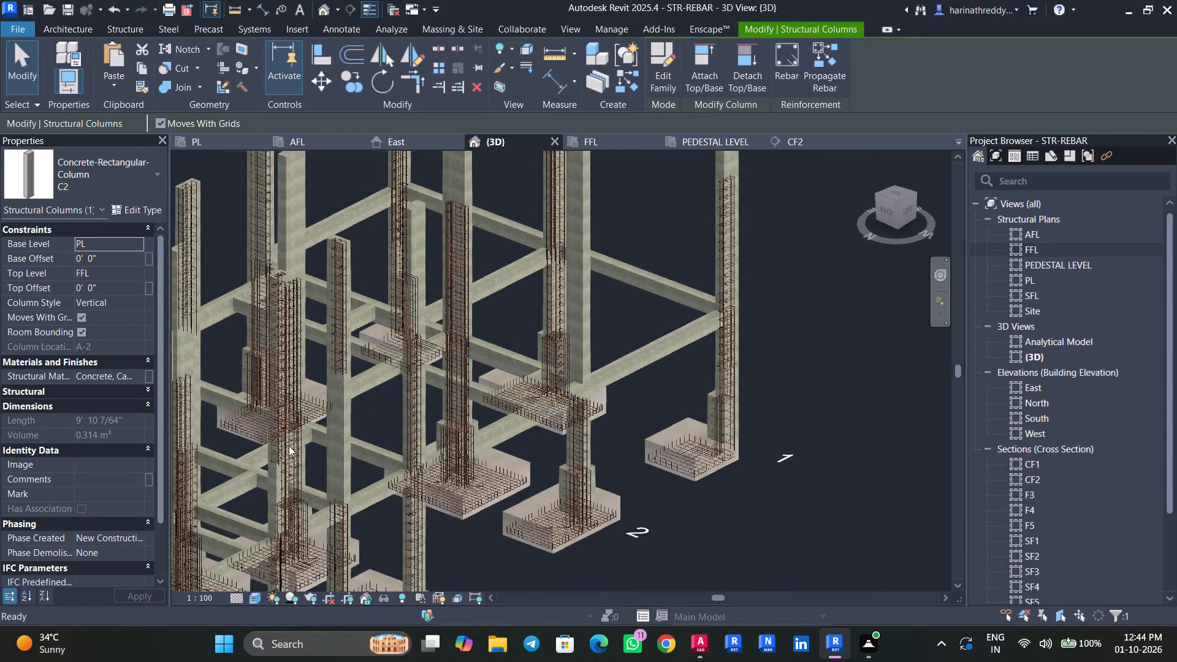
# Propagate the rebar from the C2 column segment between PL and FFL at grid A-3 to the matching bare segment at grid A-2.
pyautogui.scroll(3, 285, 449)
pyautogui.scroll(4, 504, 403)
pyautogui.click(495, 389)
pyautogui.scroll(1, 495, 388)
pyautogui.moveTo(495, 388); pyautogui.dragTo(280, 453, button='middle')
pyautogui.click(824, 70)
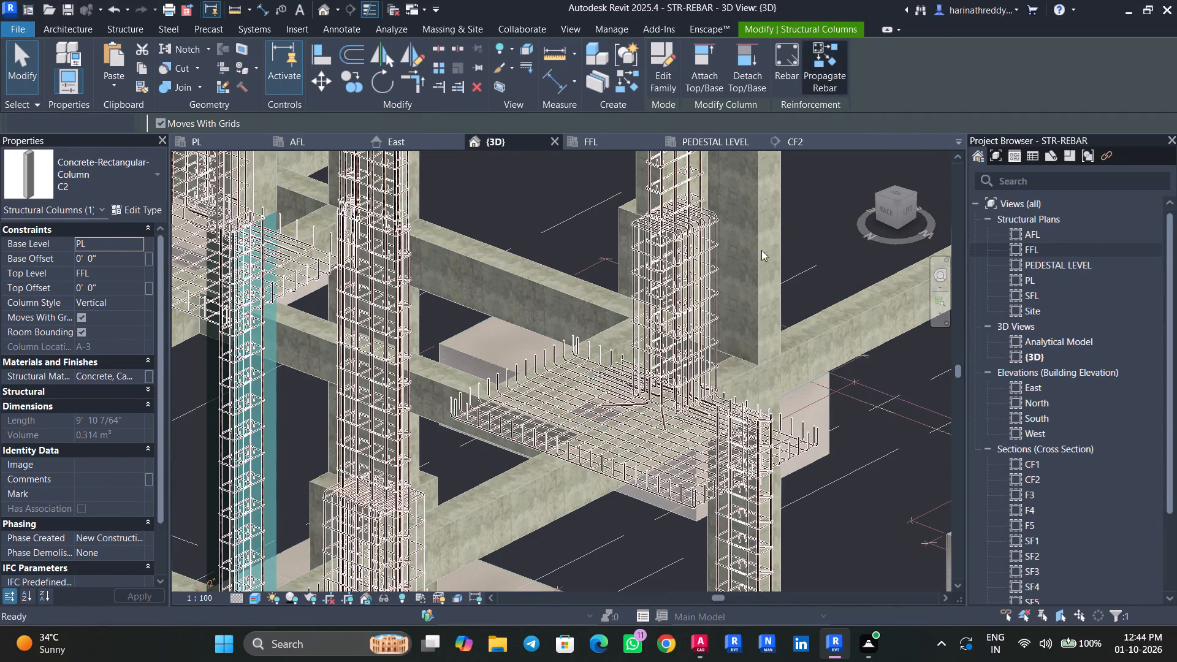
pyautogui.click(760, 273)
pyautogui.moveTo(810, 260); pyautogui.dragTo(779, 335, button='middle')
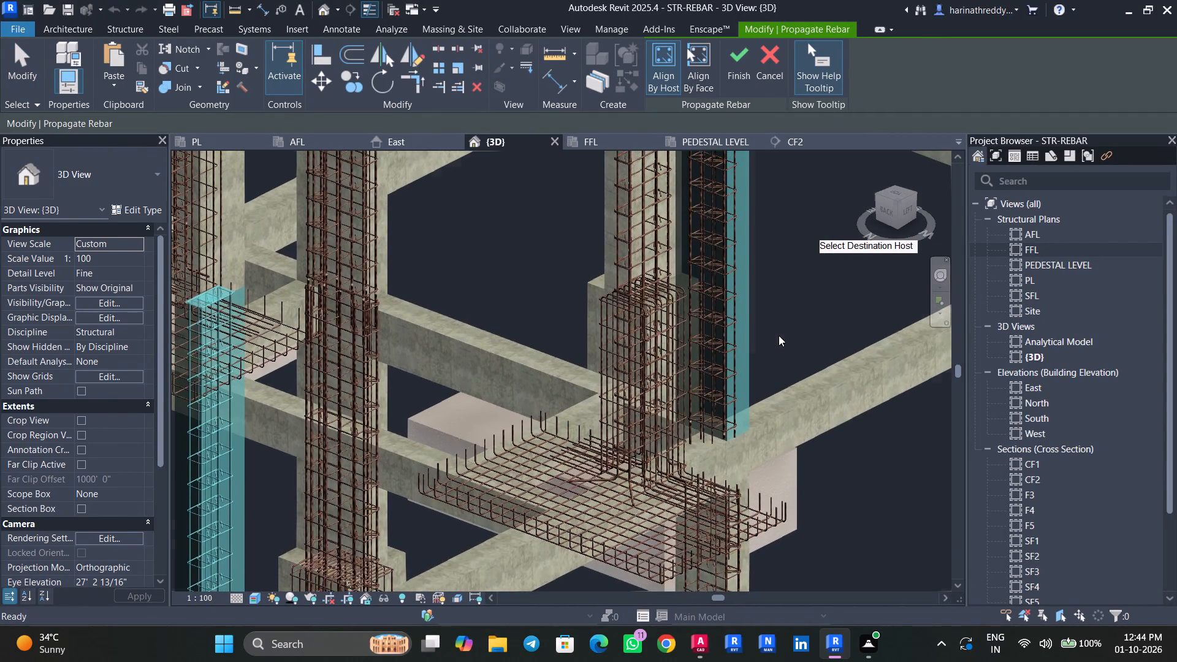
pyautogui.scroll(-6, 777, 335)
pyautogui.moveTo(784, 318); pyautogui.dragTo(736, 444, button='middle')
pyautogui.keyDown('shift'); pyautogui.moveTo(773, 444); pyautogui.dragTo(758, 433, button='middle'); pyautogui.keyUp('shift')
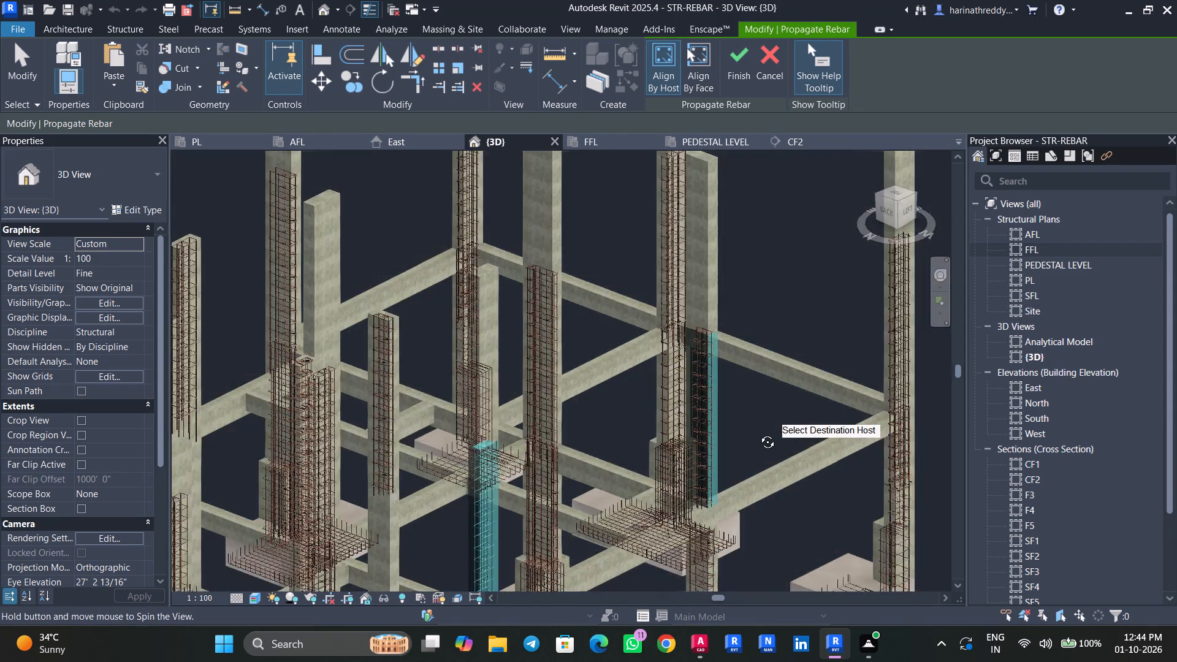
pyautogui.keyDown('shift'); pyautogui.moveTo(758, 433); pyautogui.dragTo(698, 433, button='middle'); pyautogui.keyUp('shift')
pyautogui.scroll(-7, 630, 447)
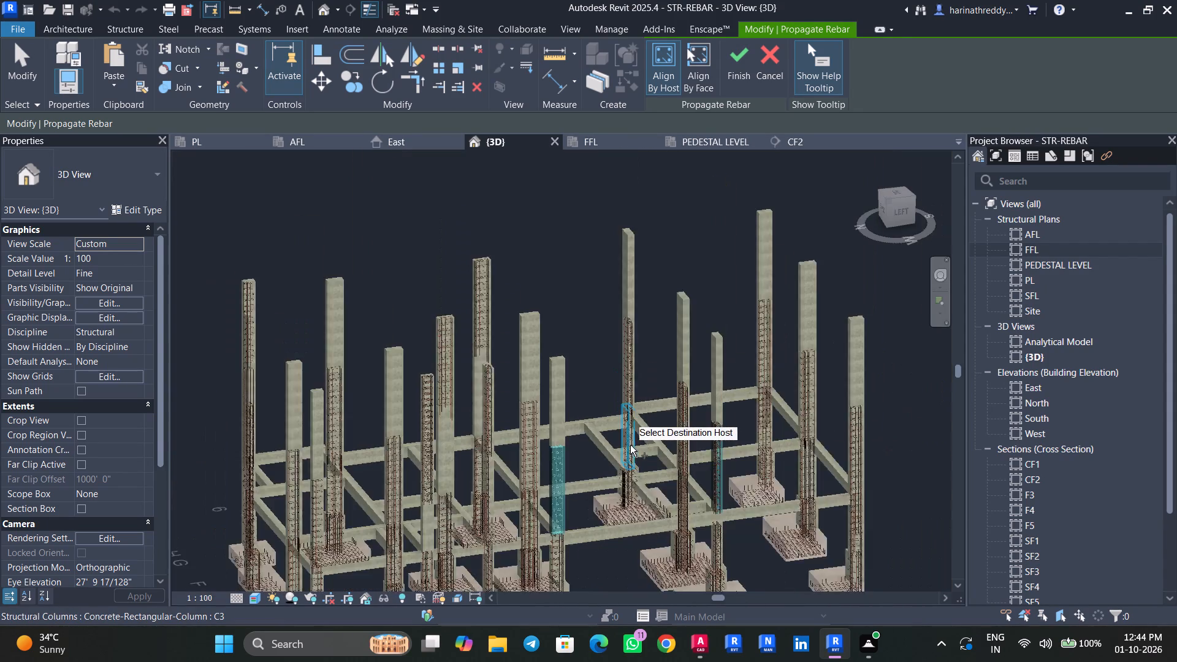
pyautogui.scroll(-5, 630, 445)
pyautogui.keyDown('shift'); pyautogui.moveTo(633, 537); pyautogui.dragTo(776, 539, button='middle'); pyautogui.keyUp('shift')
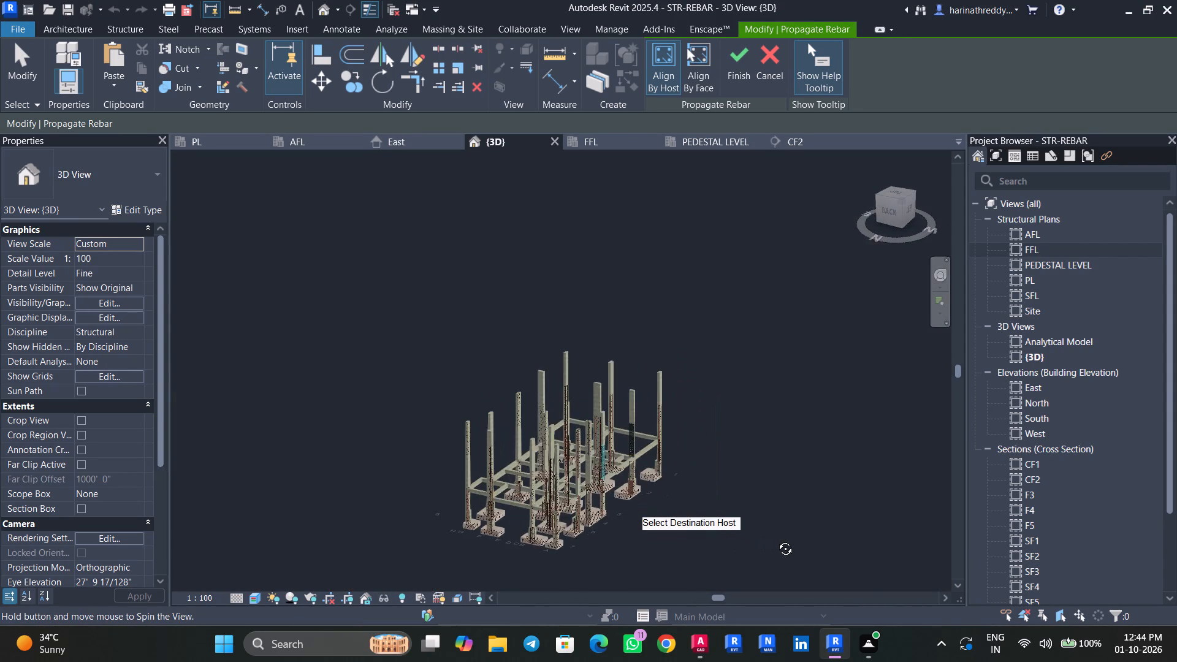
pyautogui.keyDown('shift'); pyautogui.moveTo(776, 539); pyautogui.dragTo(791, 541, button='middle'); pyautogui.keyUp('shift')
pyautogui.click(745, 69)
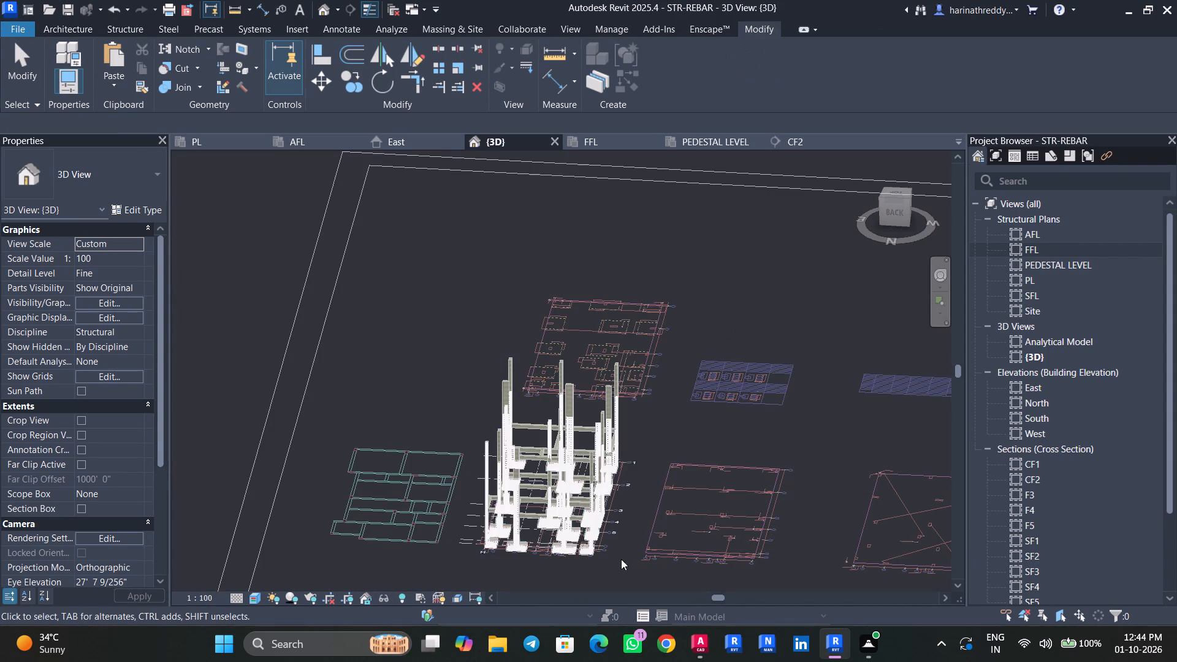
# Examine the column reinforcement from all sides of the frame, including the C1 segment between PL and FFL at grid A-5.
pyautogui.keyDown('shift'); pyautogui.moveTo(599, 566); pyautogui.dragTo(853, 572, button='middle'); pyautogui.keyUp('shift')
pyautogui.moveTo(827, 559); pyautogui.dragTo(907, 384, button='middle')
pyautogui.scroll(13, 750, 462)
pyautogui.moveTo(635, 375); pyautogui.dragTo(1118, 650, button='middle')
pyautogui.scroll(-4, 907, 560)
pyautogui.moveTo(905, 489); pyautogui.dragTo(888, 588, button='middle')
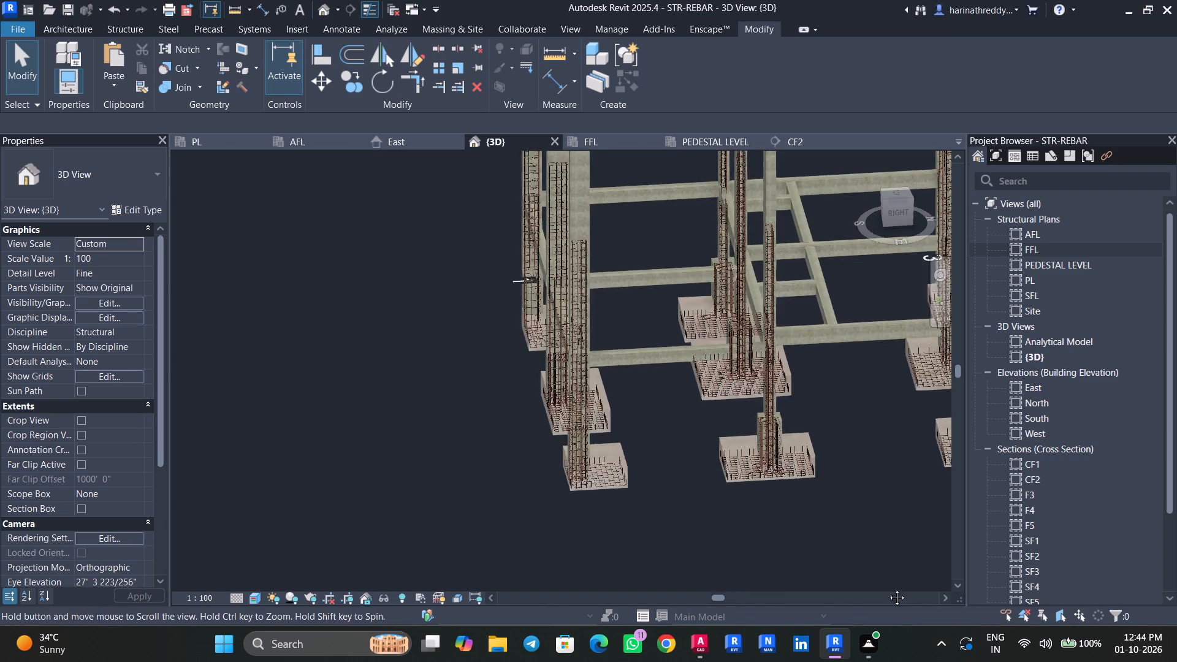
pyautogui.moveTo(888, 588); pyautogui.dragTo(889, 604, button='middle')
pyautogui.keyDown('shift'); pyautogui.moveTo(896, 588); pyautogui.dragTo(942, 578, button='middle'); pyautogui.keyUp('shift')
pyautogui.keyDown('shift'); pyautogui.moveTo(942, 578); pyautogui.dragTo(1030, 588, button='middle'); pyautogui.keyUp('shift')
pyautogui.scroll(3, 671, 480)
pyautogui.moveTo(678, 470); pyautogui.dragTo(605, 528, button='middle')
pyautogui.keyDown('shift'); pyautogui.moveTo(610, 524); pyautogui.dragTo(736, 538, button='middle'); pyautogui.keyUp('shift')
pyautogui.moveTo(761, 527); pyautogui.dragTo(604, 549, button='middle')
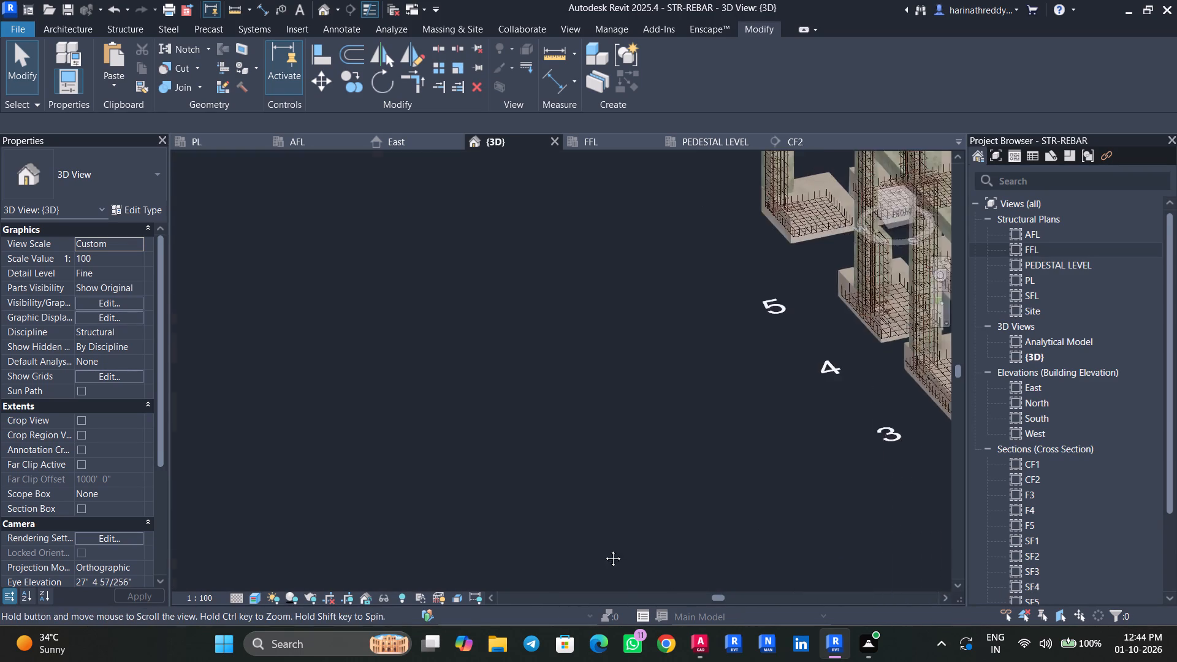
pyautogui.moveTo(604, 549); pyautogui.dragTo(486, 559, button='middle')
pyautogui.moveTo(633, 449); pyautogui.dragTo(508, 620, button='middle')
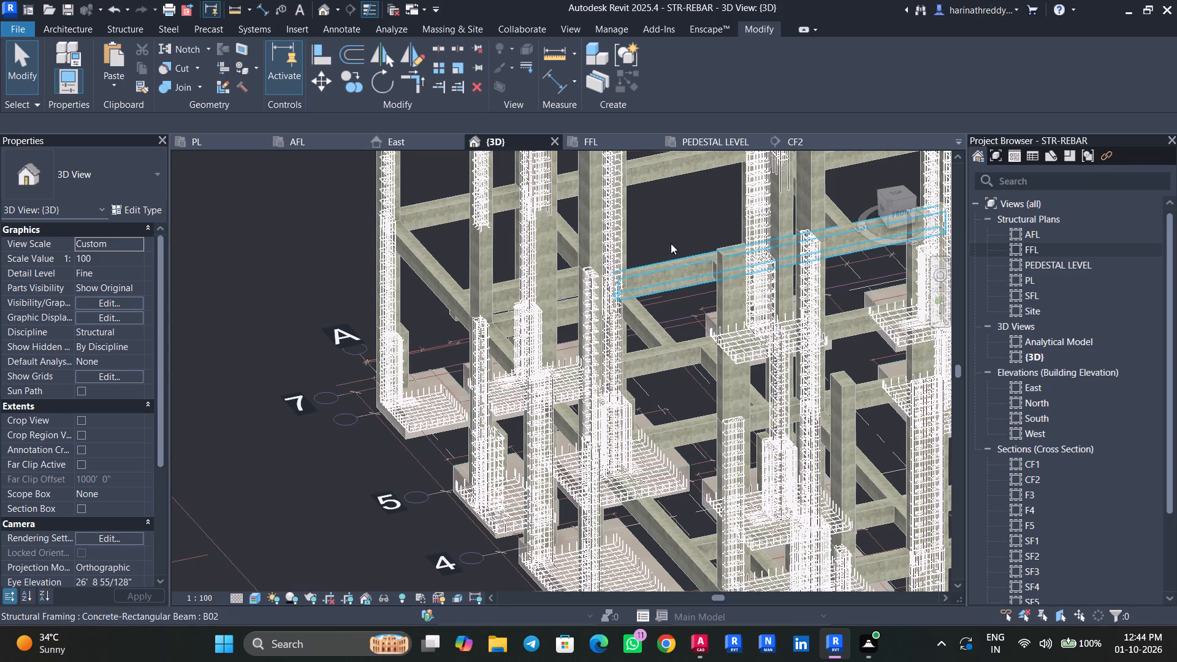
pyautogui.moveTo(680, 223); pyautogui.dragTo(680, 294, button='middle')
pyautogui.click(473, 334)
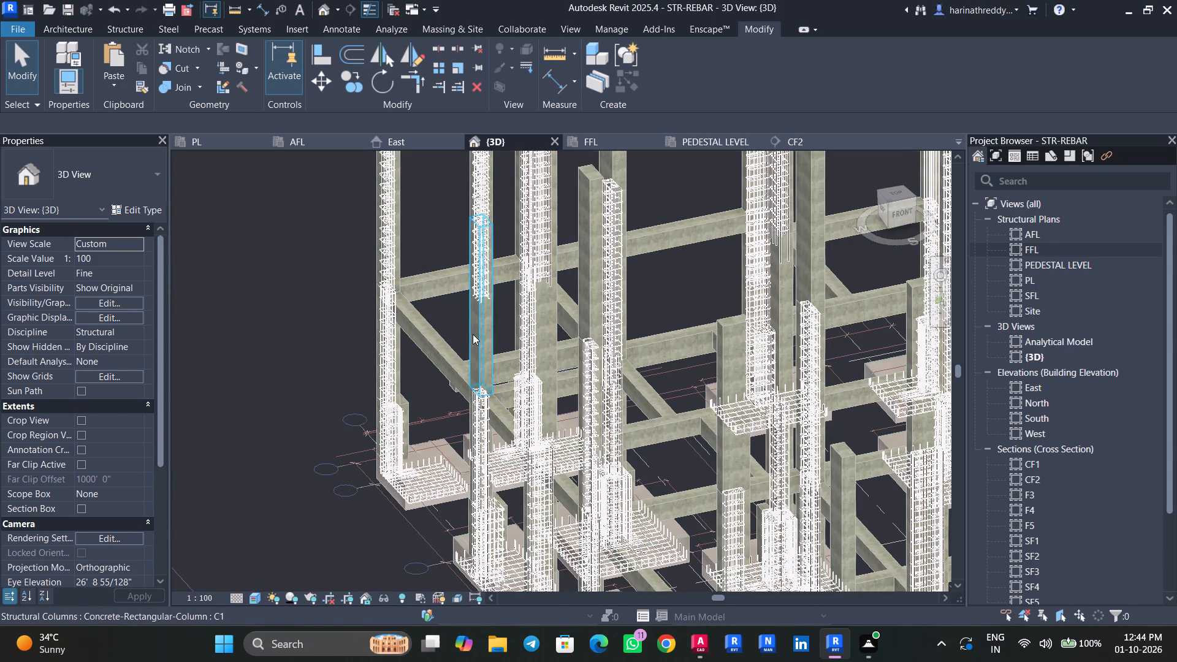
pyautogui.keyDown('shift'); pyautogui.moveTo(409, 364); pyautogui.dragTo(552, 340, button='middle'); pyautogui.keyUp('shift')
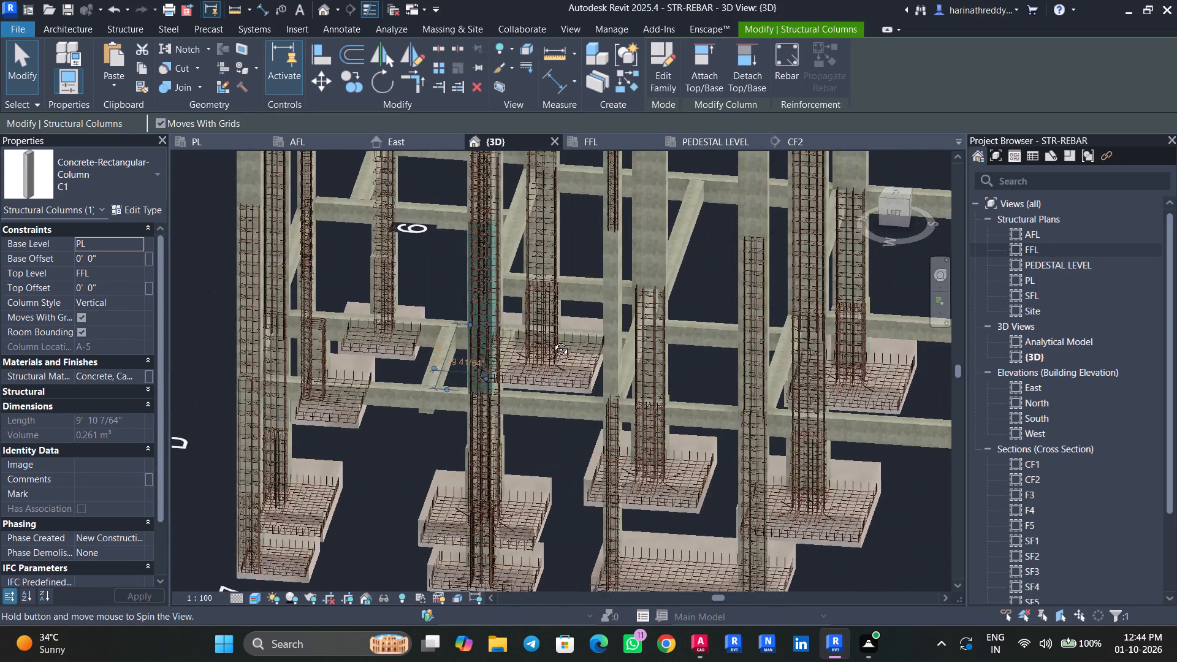
pyautogui.keyDown('shift'); pyautogui.moveTo(552, 340); pyautogui.dragTo(481, 300, button='middle'); pyautogui.keyUp('shift')
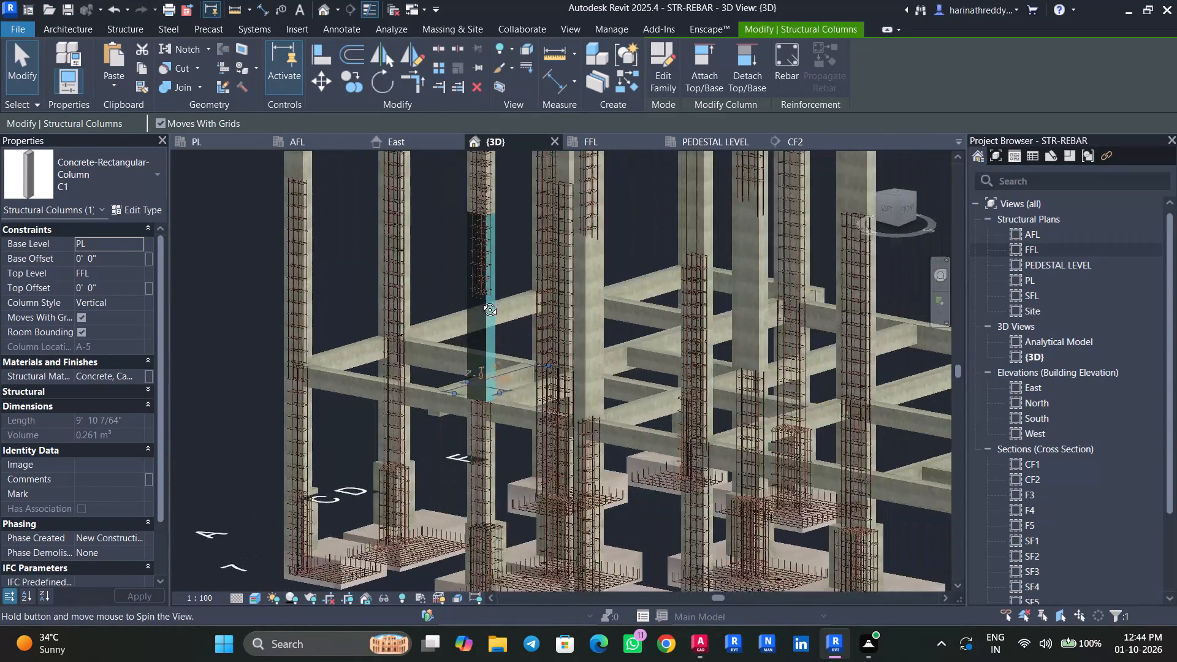
pyautogui.keyDown('shift'); pyautogui.moveTo(481, 300); pyautogui.dragTo(503, 325, button='middle'); pyautogui.keyUp('shift')
pyautogui.moveTo(509, 326); pyautogui.dragTo(522, 444, button='middle')
pyautogui.press('Escape')
pyautogui.press('Escape')
# Select the upper C1 segment at grid A-5 with its bars, filter to Structural Rebar, and delete it along with the leftover H8 ties.
pyautogui.scroll(4, 511, 262)
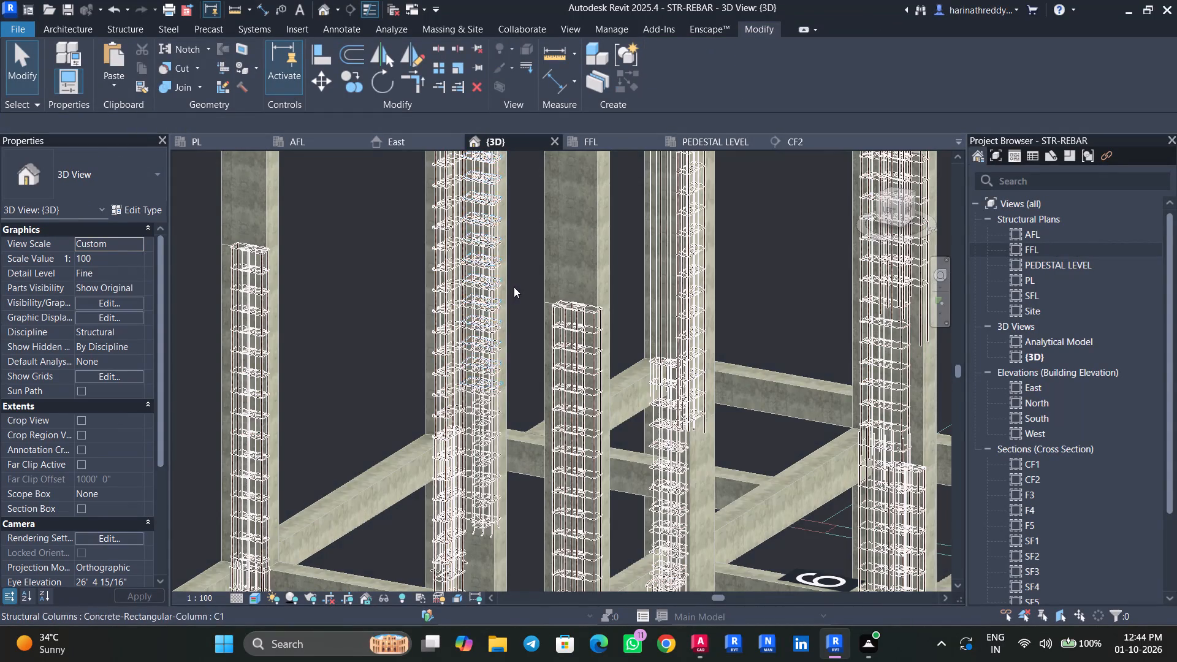
pyautogui.moveTo(517, 287); pyautogui.dragTo(476, 293)
pyautogui.keyDown('shift'); pyautogui.moveTo(511, 306); pyautogui.dragTo(486, 317, button='middle'); pyautogui.keyUp('shift')
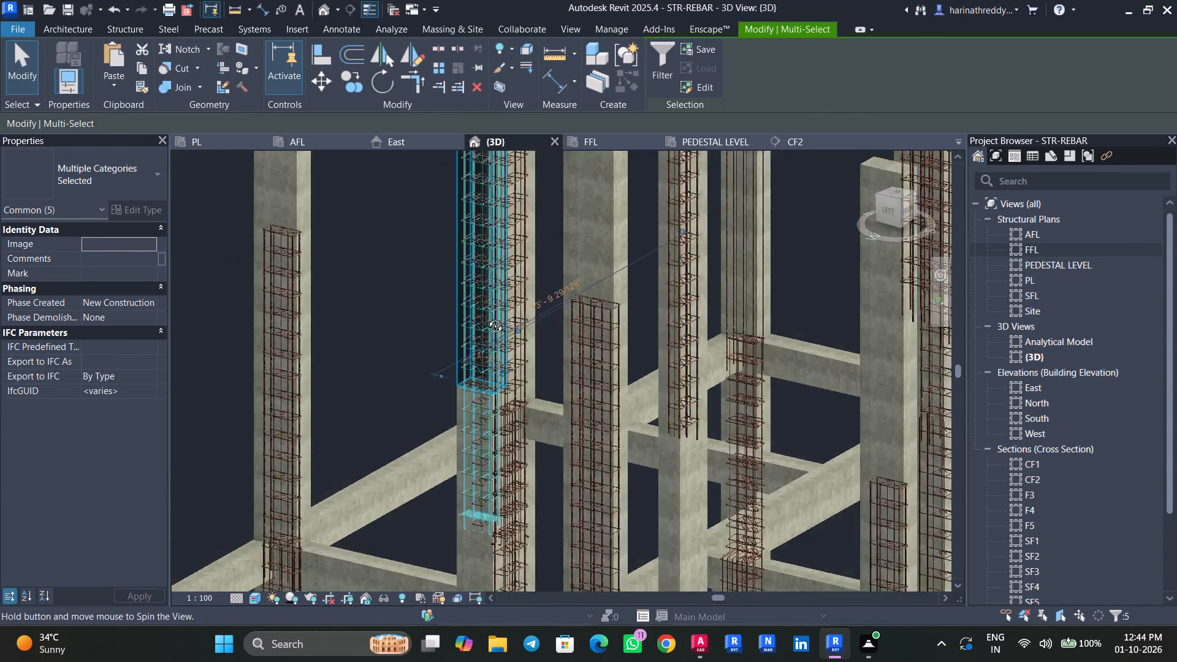
pyautogui.keyDown('shift'); pyautogui.moveTo(486, 317); pyautogui.dragTo(444, 333, button='middle'); pyautogui.keyUp('shift')
pyautogui.click(656, 88)
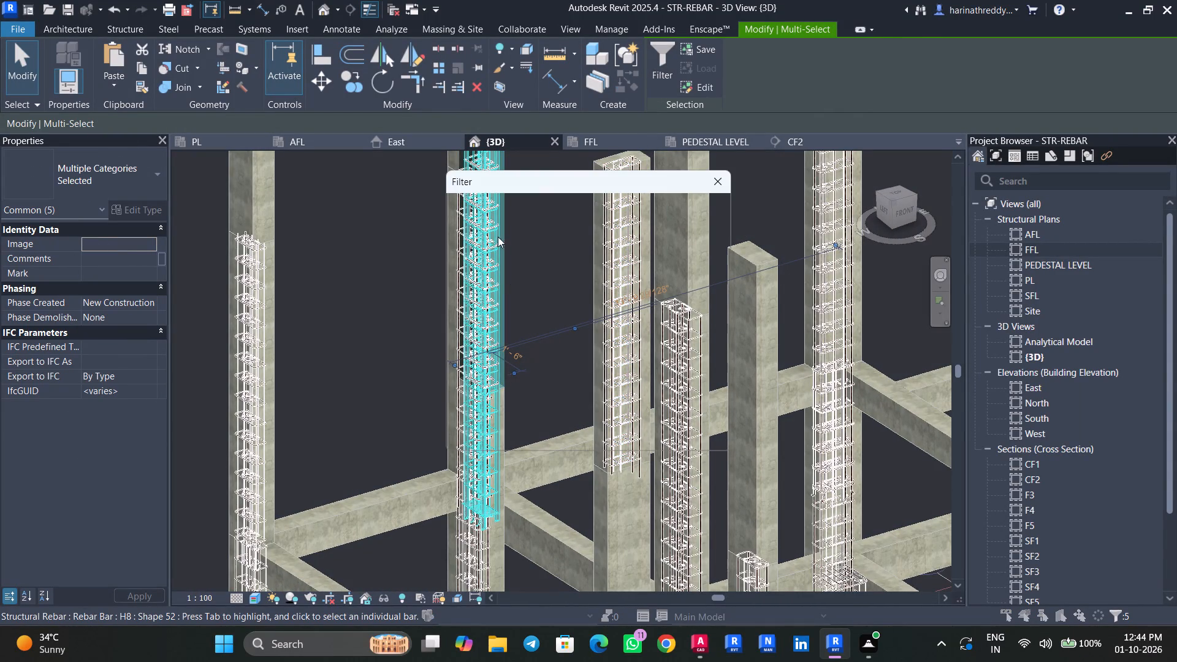
pyautogui.click(465, 221)
pyautogui.click(459, 224)
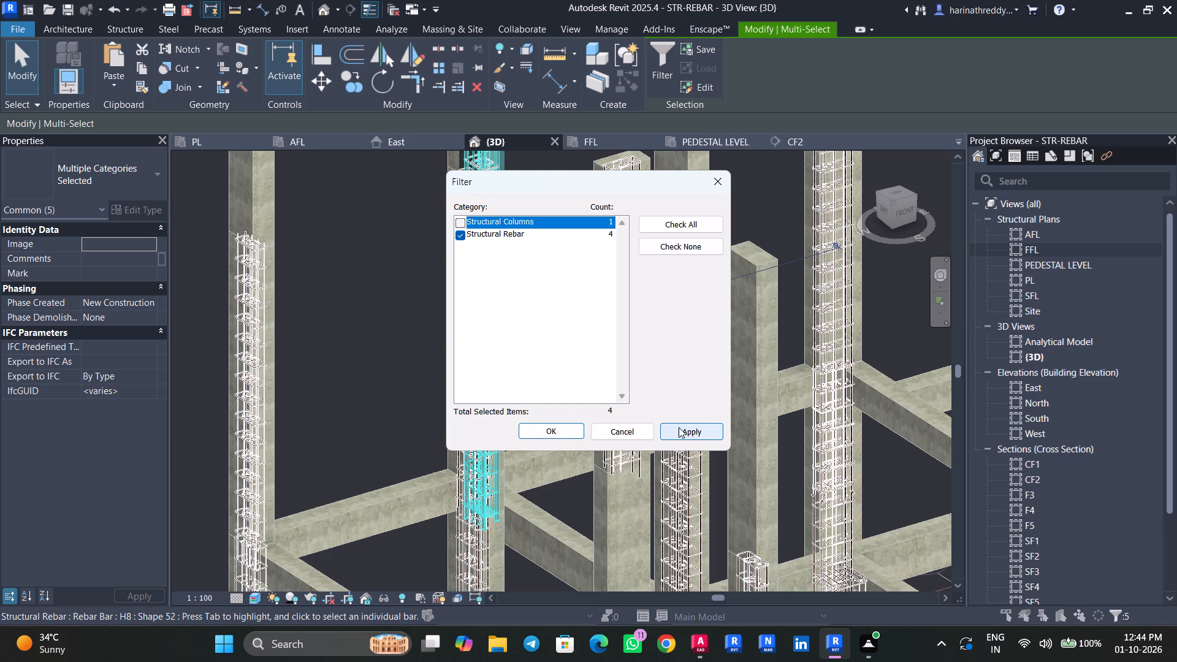
pyautogui.click(679, 428)
pyautogui.click(556, 422)
pyautogui.click(558, 423)
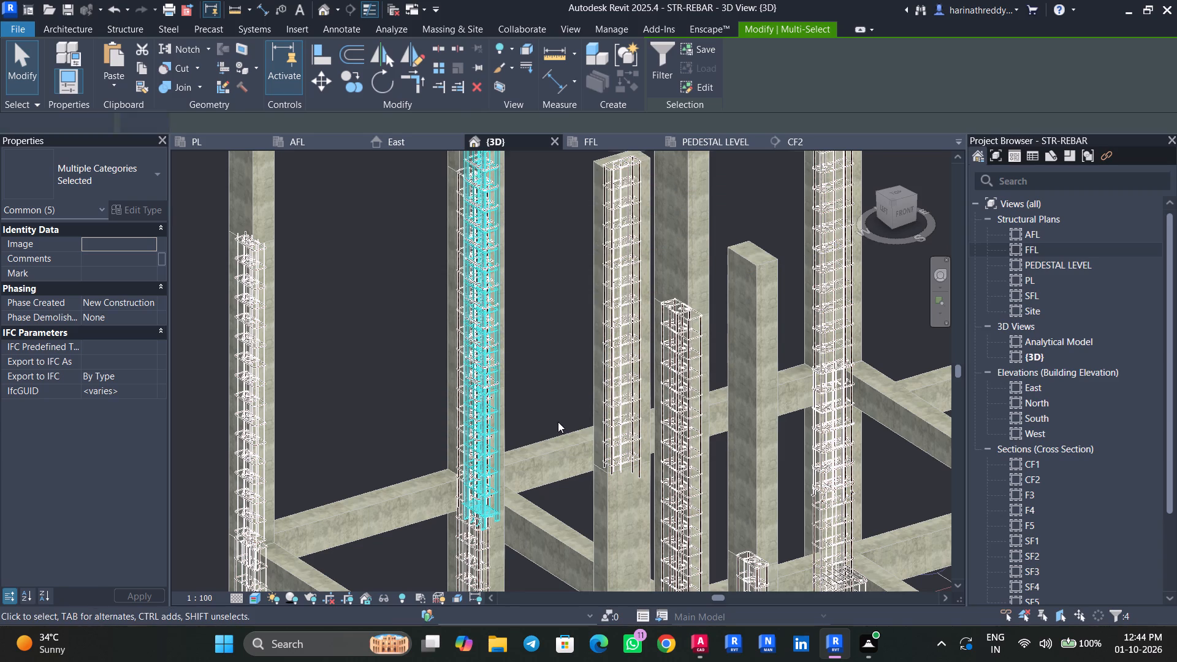
pyautogui.press('Delete')
pyautogui.scroll(-6, 541, 395)
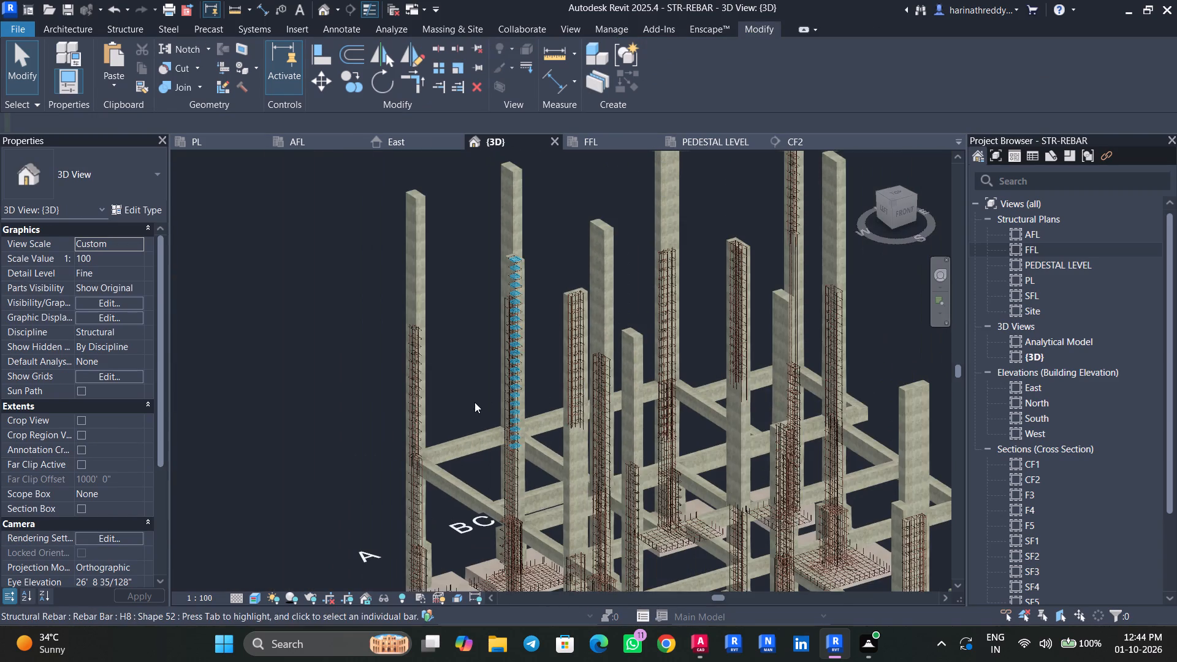
pyautogui.keyDown('shift'); pyautogui.moveTo(479, 403); pyautogui.dragTo(581, 406, button='middle'); pyautogui.keyUp('shift')
pyautogui.scroll(6, 517, 363)
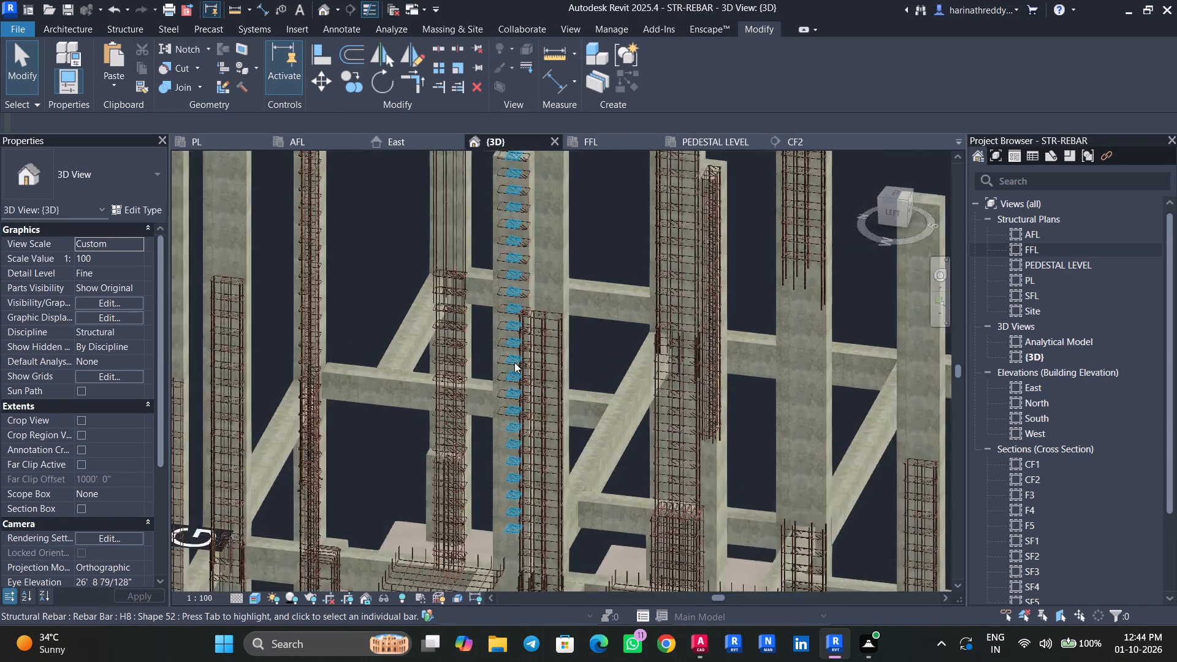
pyautogui.click(514, 362)
pyautogui.press('Delete')
pyautogui.click(504, 342)
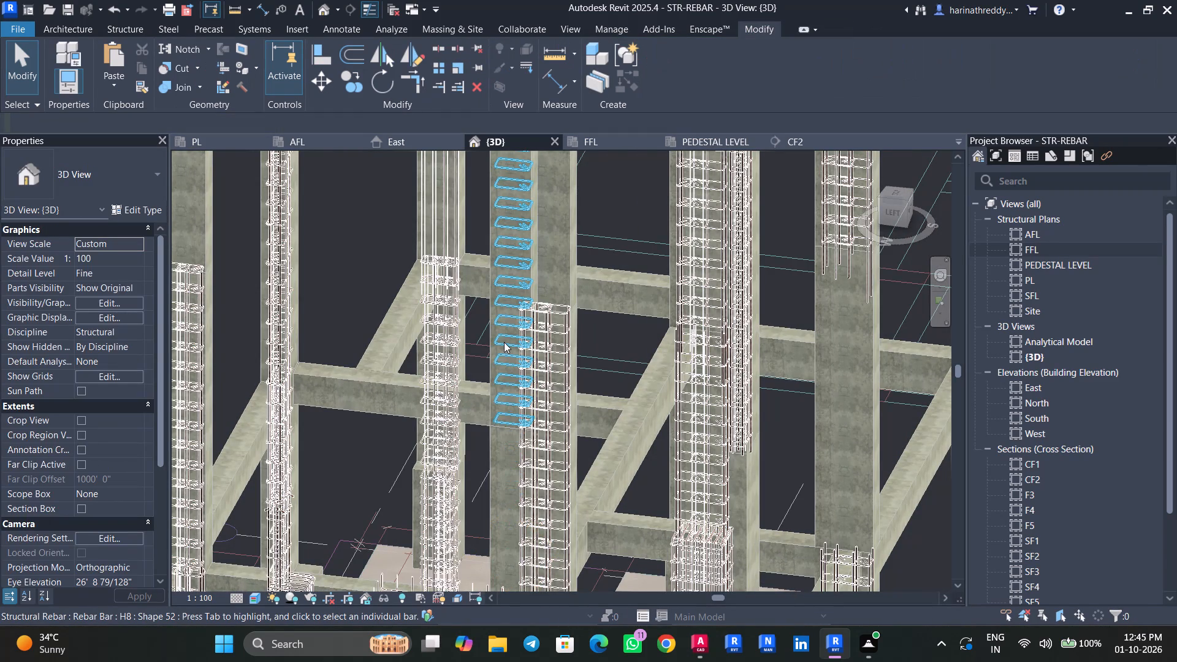
pyautogui.press('Delete')
# Propagate the rebar from the C1 column segment between PL and FFL at grid A-7 to the bare matching segment at grid A-5.
pyautogui.moveTo(426, 405); pyautogui.dragTo(542, 346, button='middle')
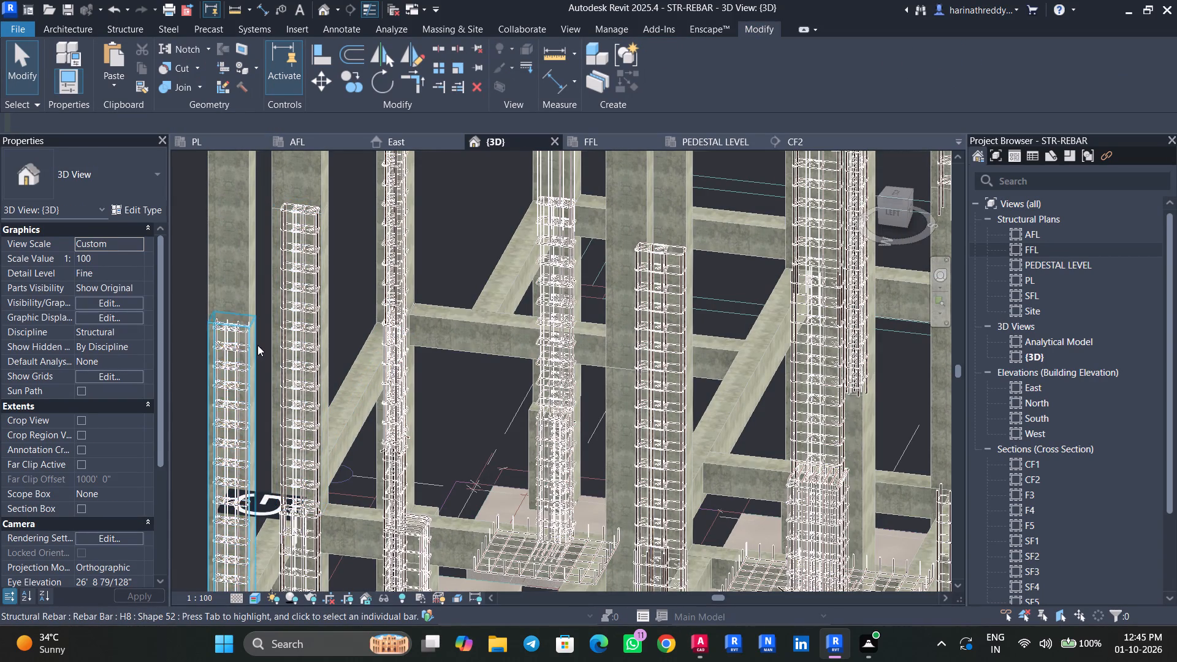
pyautogui.scroll(3, 257, 345)
pyautogui.click(256, 344)
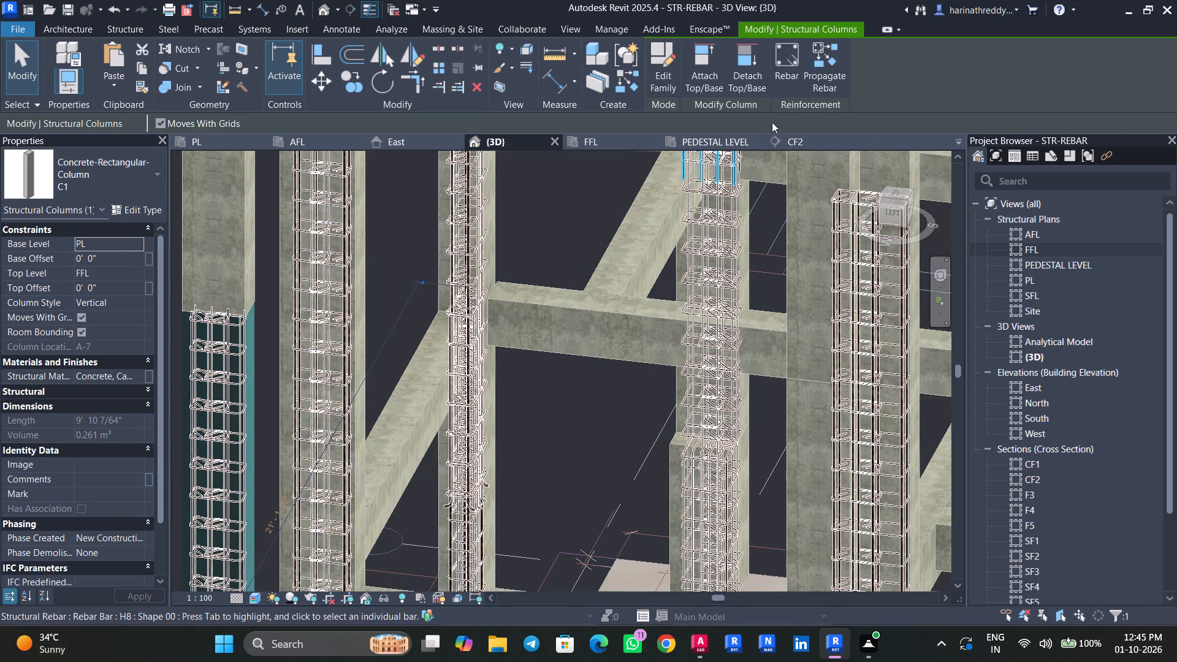
pyautogui.click(820, 85)
pyautogui.keyDown('shift'); pyautogui.moveTo(742, 350); pyautogui.dragTo(669, 376, button='middle'); pyautogui.keyUp('shift')
pyautogui.moveTo(677, 390); pyautogui.dragTo(600, 239, button='middle')
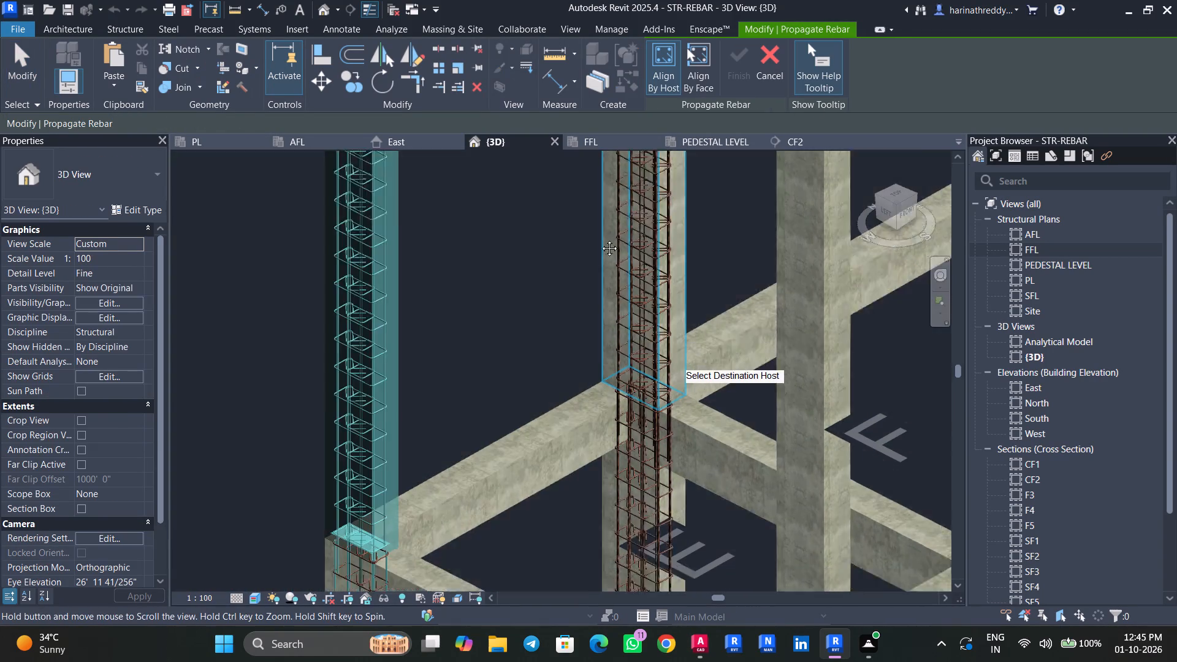
pyautogui.moveTo(600, 239); pyautogui.dragTo(573, 160, button='middle')
pyautogui.moveTo(659, 338); pyautogui.dragTo(536, 219, button='middle')
pyautogui.click(608, 317)
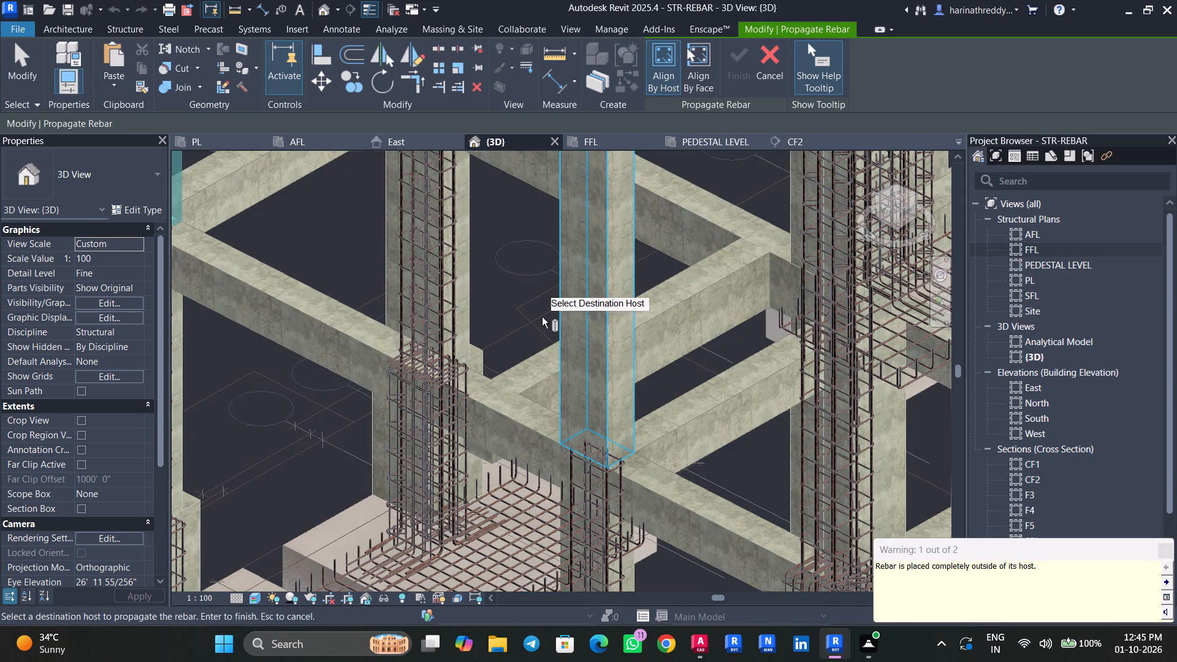
pyautogui.scroll(-3, 542, 317)
pyautogui.moveTo(525, 299); pyautogui.dragTo(552, 411, button='middle')
pyautogui.scroll(-2, 550, 384)
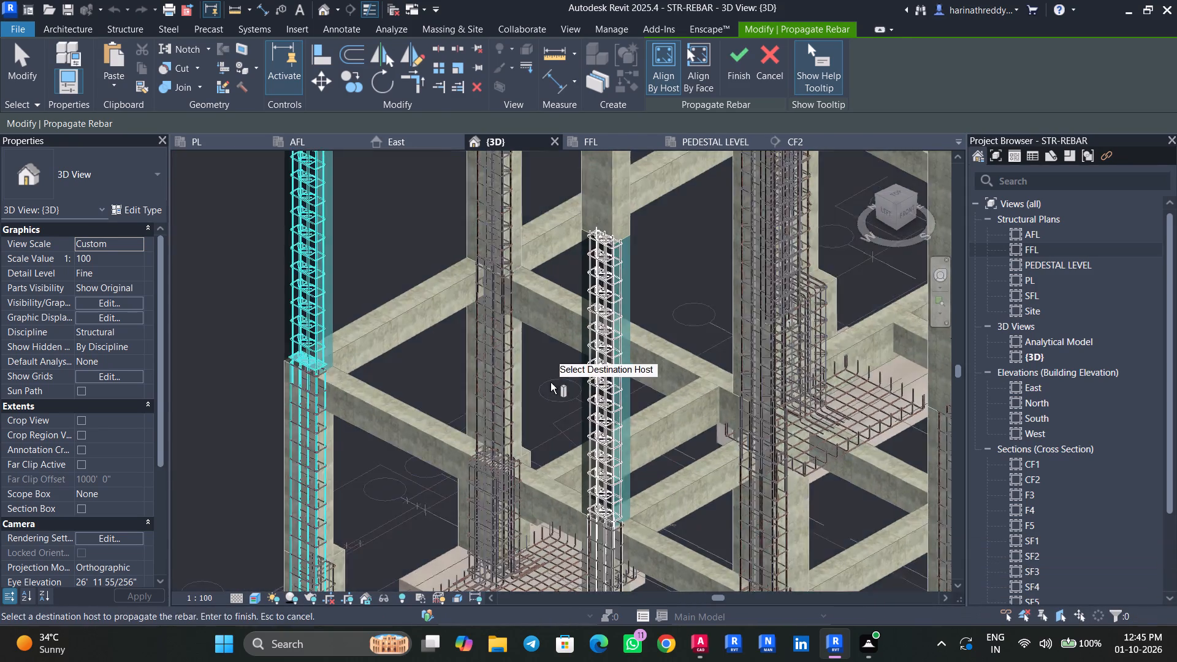
pyautogui.click(739, 69)
pyautogui.press('Escape')
pyautogui.press('Escape')
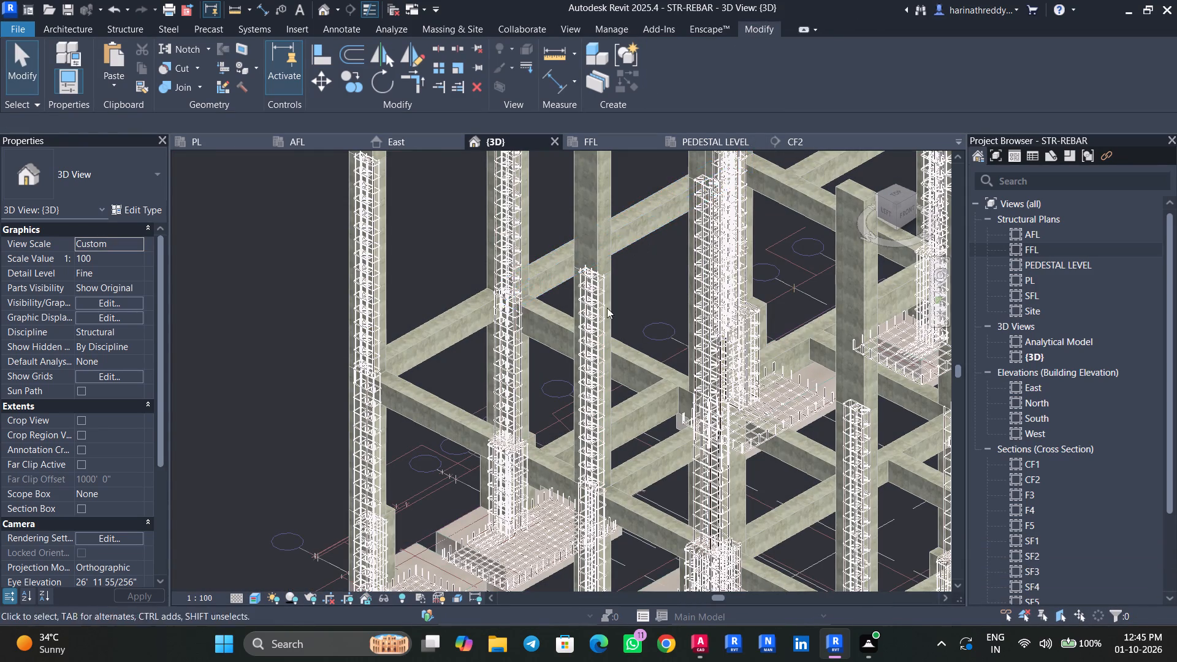
# Examine the column and footing reinforcement around the frame, following the bars up the columns to the C5 column at grid D-3.
pyautogui.scroll(-7, 465, 324)
pyautogui.keyDown('shift'); pyautogui.moveTo(409, 401); pyautogui.dragTo(650, 422, button='middle'); pyautogui.keyUp('shift')
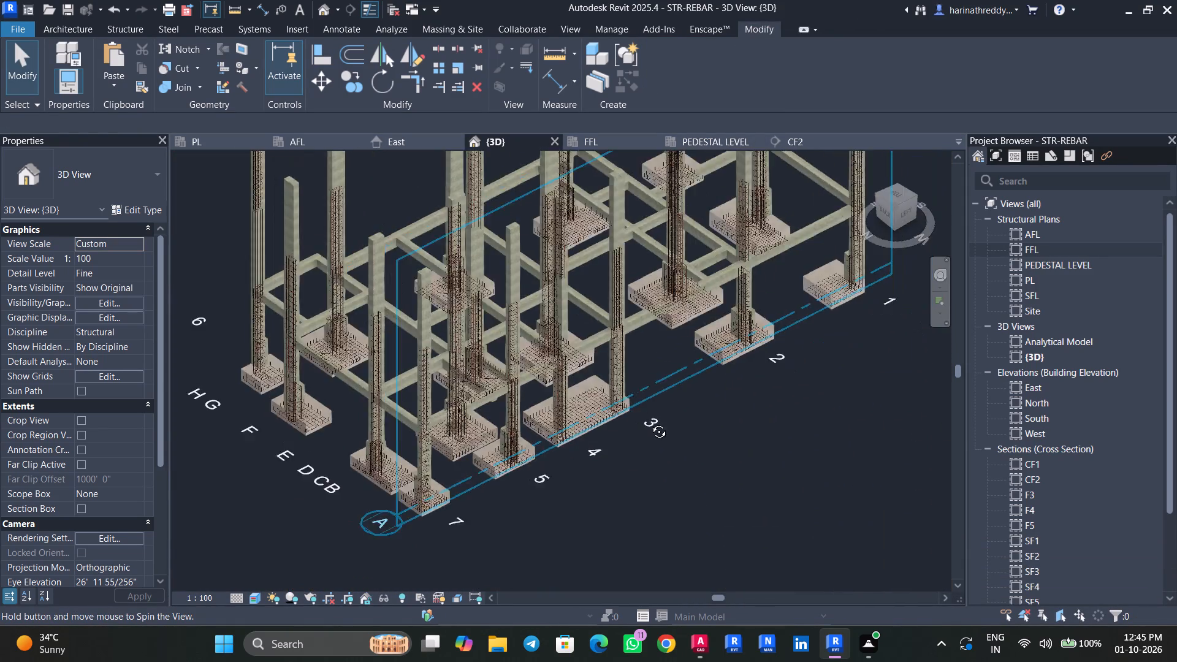
pyautogui.keyDown('shift'); pyautogui.moveTo(650, 422); pyautogui.dragTo(732, 432, button='middle'); pyautogui.keyUp('shift')
pyautogui.scroll(7, 324, 463)
pyautogui.scroll(-1, 416, 481)
pyautogui.scroll(2, 416, 481)
pyautogui.moveTo(368, 483); pyautogui.dragTo(658, 470, button='middle')
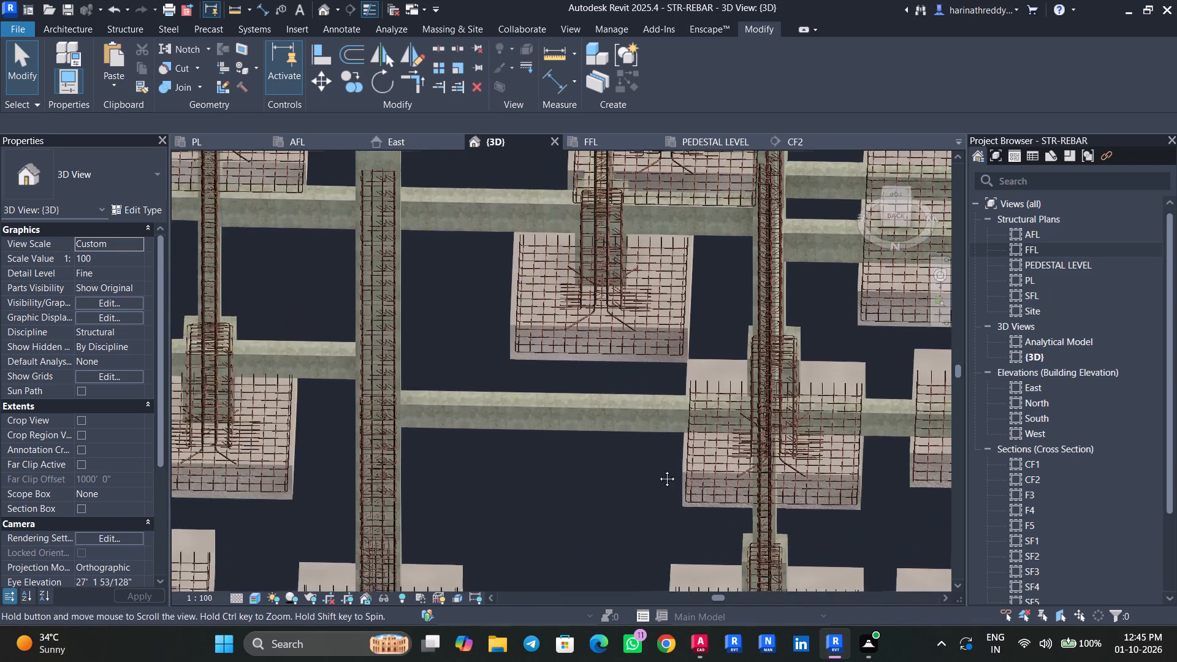
pyautogui.moveTo(658, 470); pyautogui.dragTo(783, 470, button='middle')
pyautogui.scroll(2, 429, 276)
pyautogui.scroll(-5, 497, 349)
pyautogui.keyDown('shift'); pyautogui.moveTo(500, 344); pyautogui.dragTo(592, 335, button='middle'); pyautogui.keyUp('shift')
pyautogui.scroll(4, 699, 443)
pyautogui.moveTo(701, 456); pyautogui.dragTo(534, 506, button='middle')
pyautogui.moveTo(525, 237); pyautogui.dragTo(531, 271, button='middle')
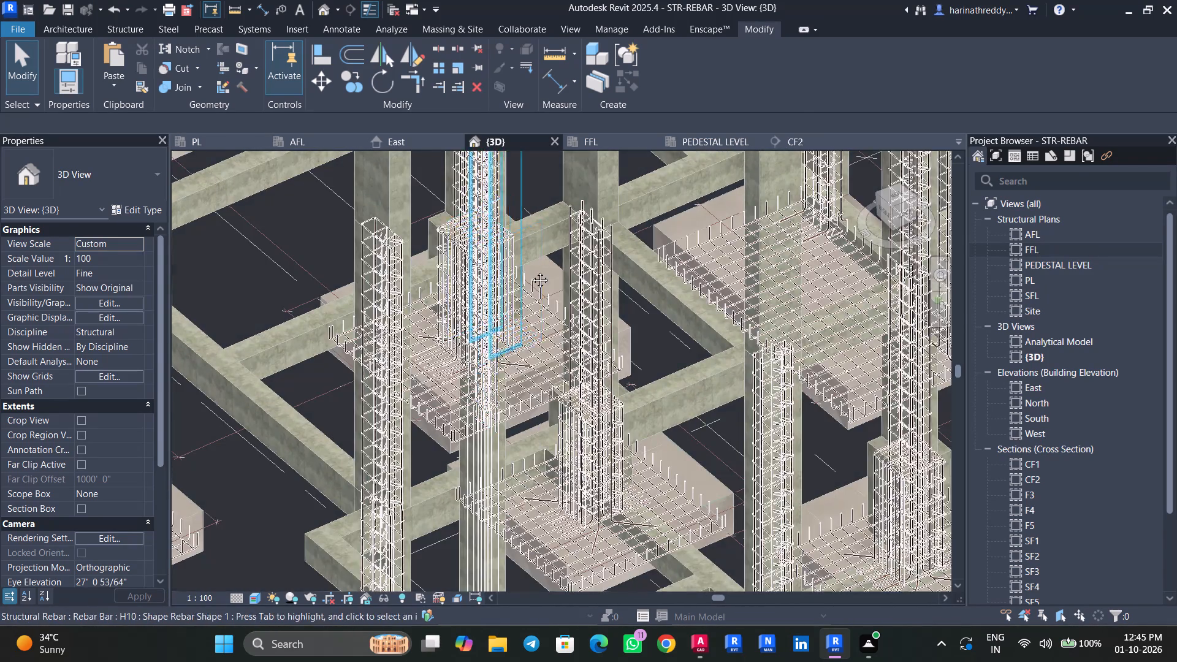
pyautogui.moveTo(531, 271); pyautogui.dragTo(544, 552, button='middle')
pyautogui.scroll(-4, 523, 347)
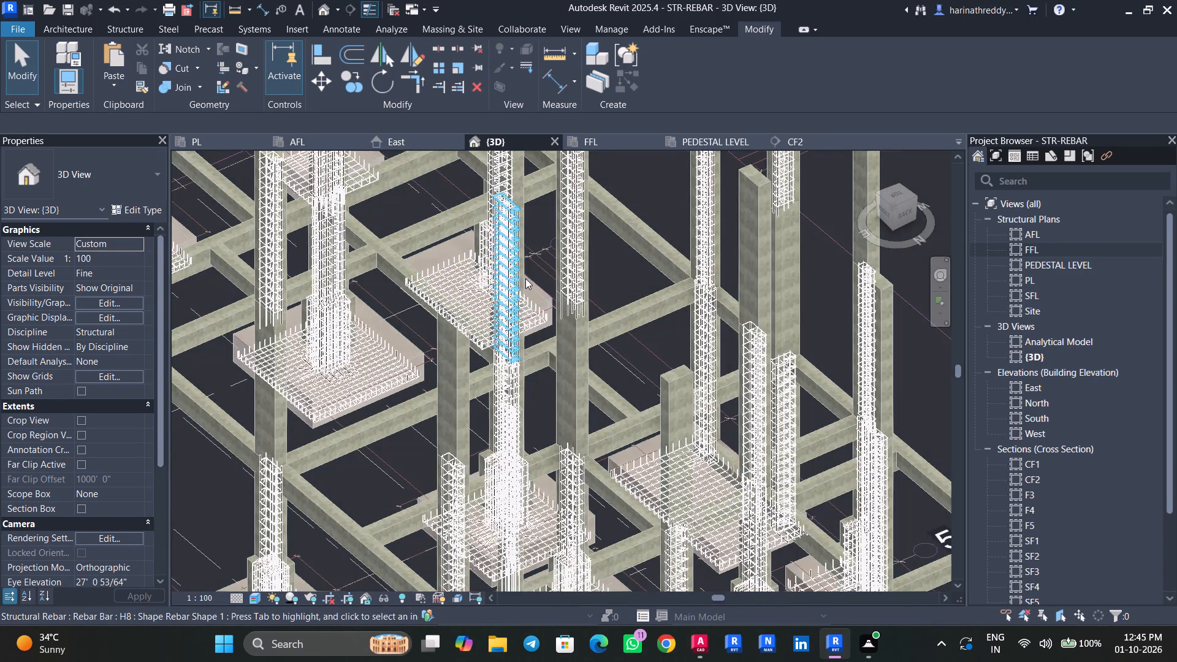
pyautogui.scroll(4, 526, 354)
pyautogui.moveTo(534, 412); pyautogui.dragTo(520, 202, button='middle')
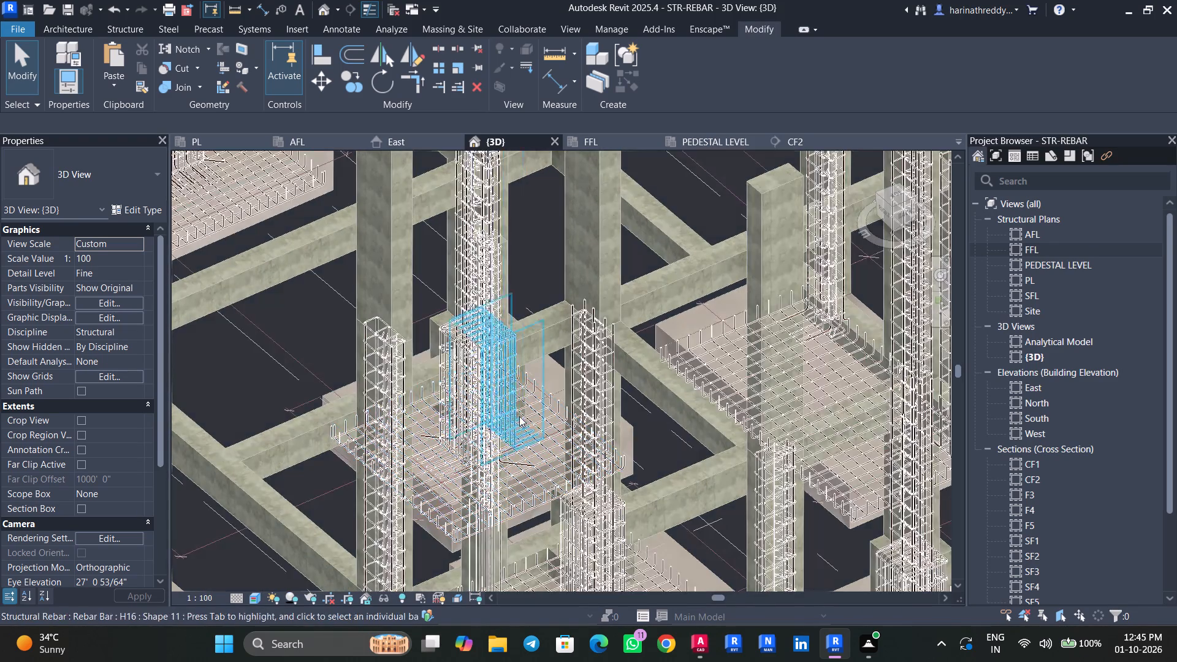
pyautogui.moveTo(519, 322); pyautogui.dragTo(541, 639, button='middle')
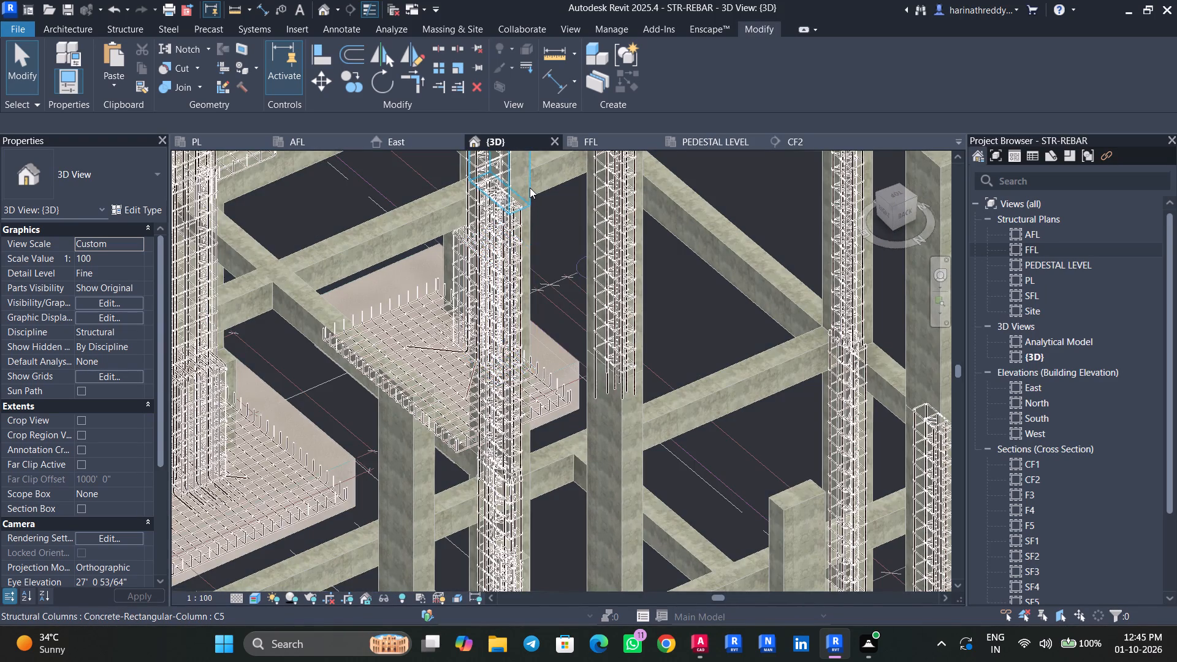
pyautogui.scroll(3, 530, 188)
pyautogui.moveTo(530, 188); pyautogui.dragTo(517, 265, button='middle')
# Select the C5 segment between PL and FFL at grid D-3 with its bars, filter to Structural Rebar, and delete that rebar.
pyautogui.click(519, 336)
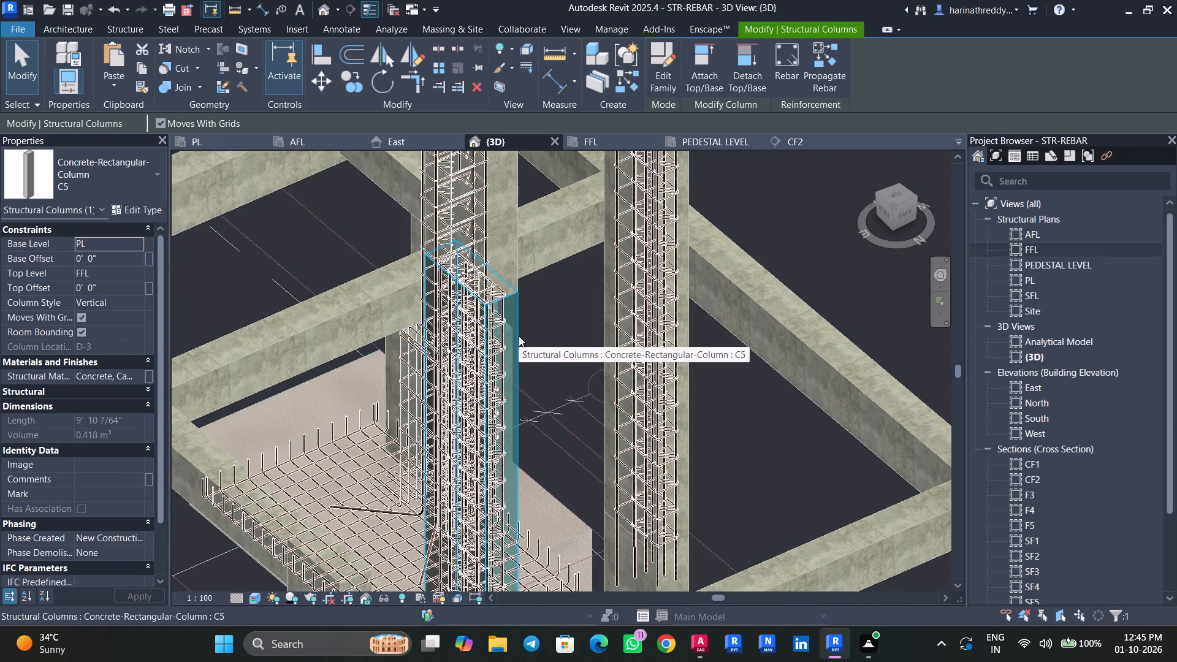
pyautogui.scroll(-7, 519, 336)
pyautogui.keyDown('shift'); pyautogui.moveTo(553, 378); pyautogui.dragTo(642, 389, button='middle'); pyautogui.keyUp('shift')
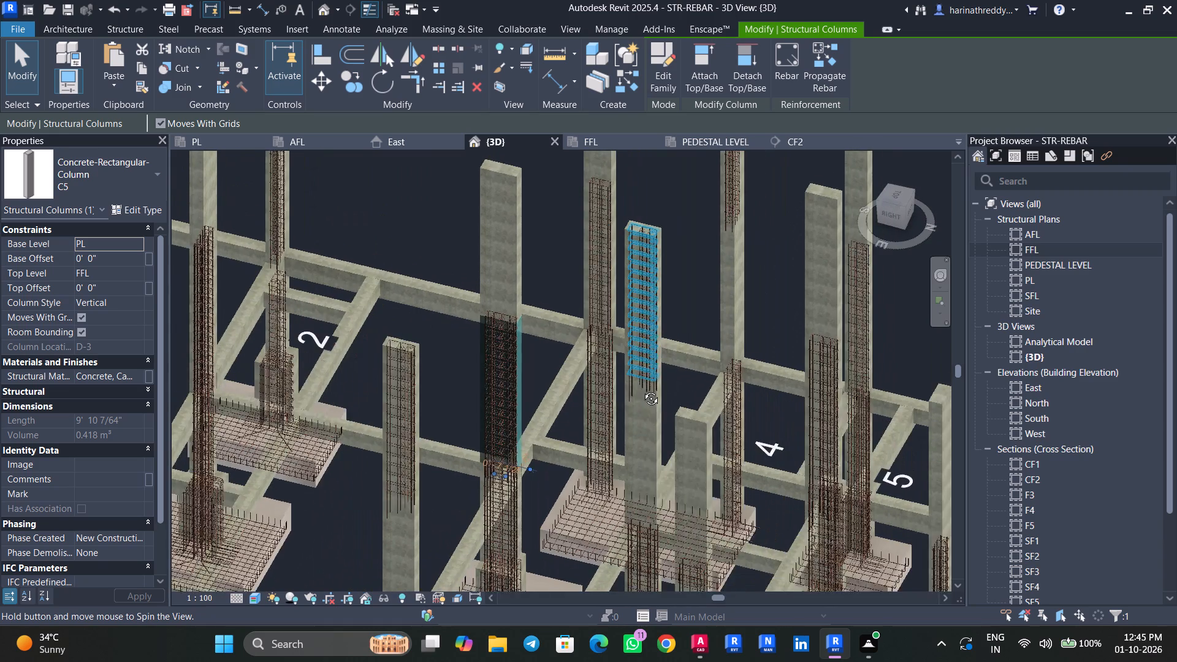
pyautogui.keyDown('shift'); pyautogui.moveTo(642, 389); pyautogui.dragTo(639, 373, button='middle'); pyautogui.keyUp('shift')
pyautogui.scroll(13, 505, 510)
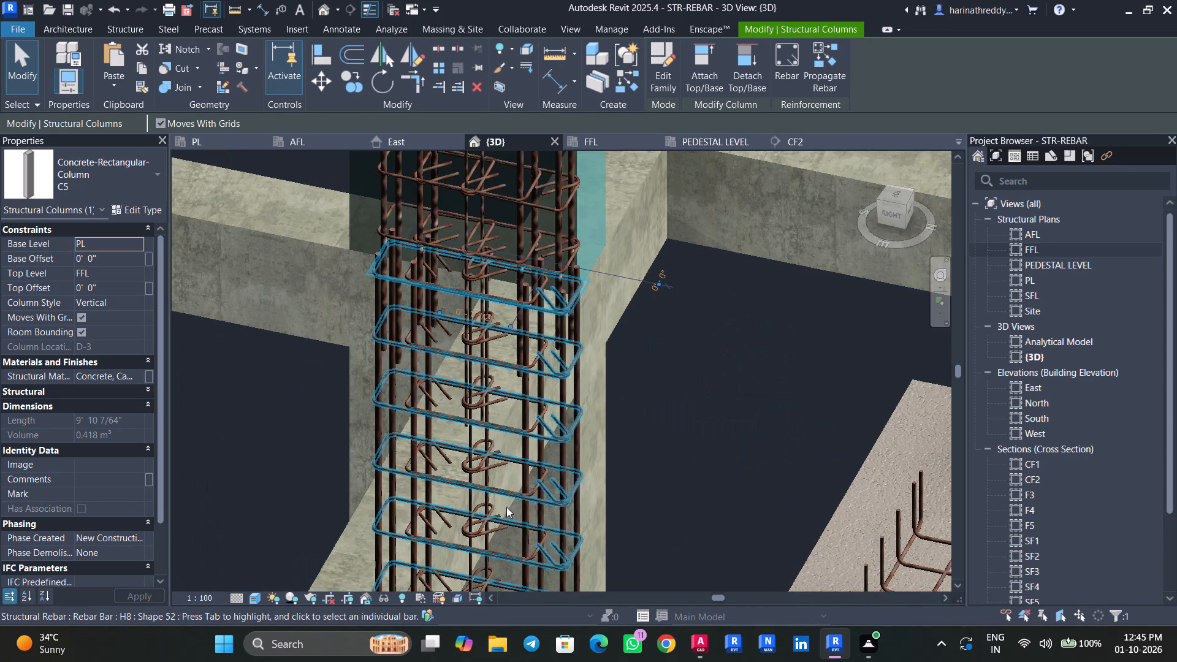
pyautogui.scroll(-7, 506, 507)
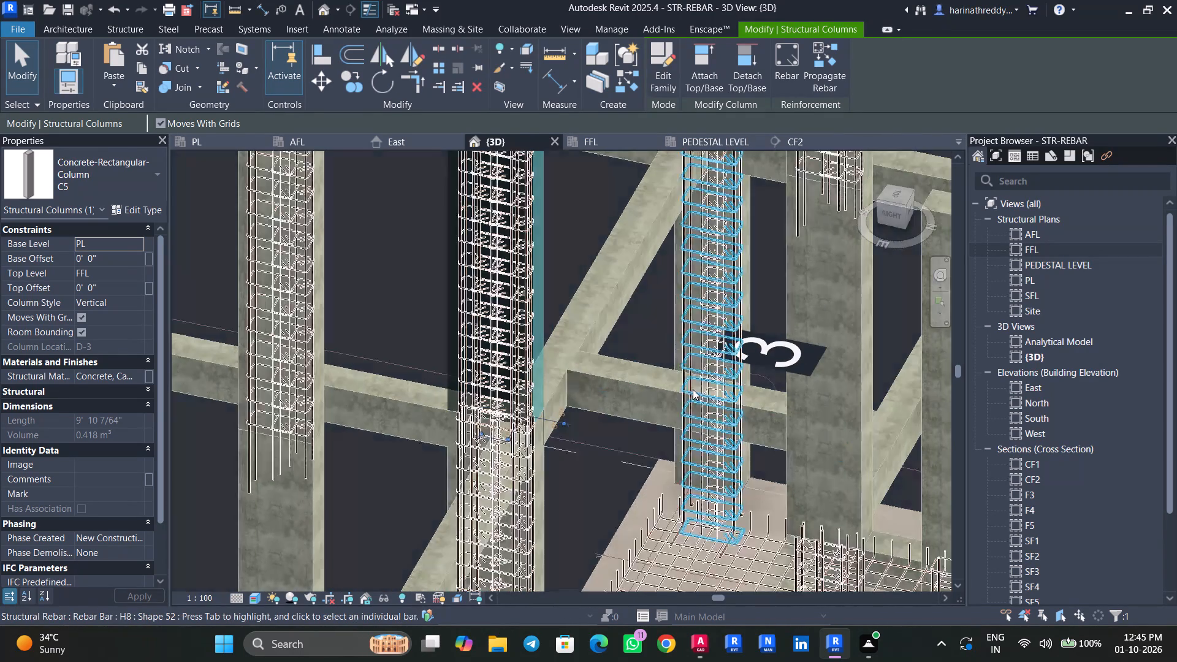
pyautogui.press('Escape')
pyautogui.press('Escape')
pyautogui.moveTo(576, 200); pyautogui.dragTo(482, 195)
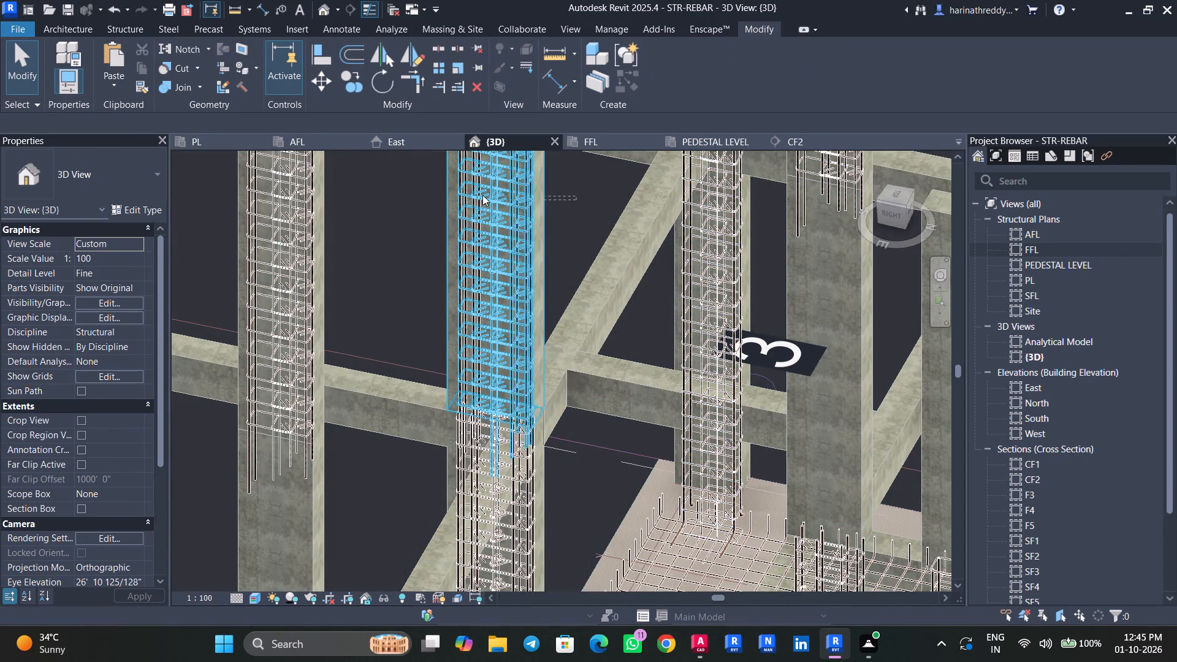
pyautogui.moveTo(482, 195); pyautogui.dragTo(453, 196)
pyautogui.click(662, 82)
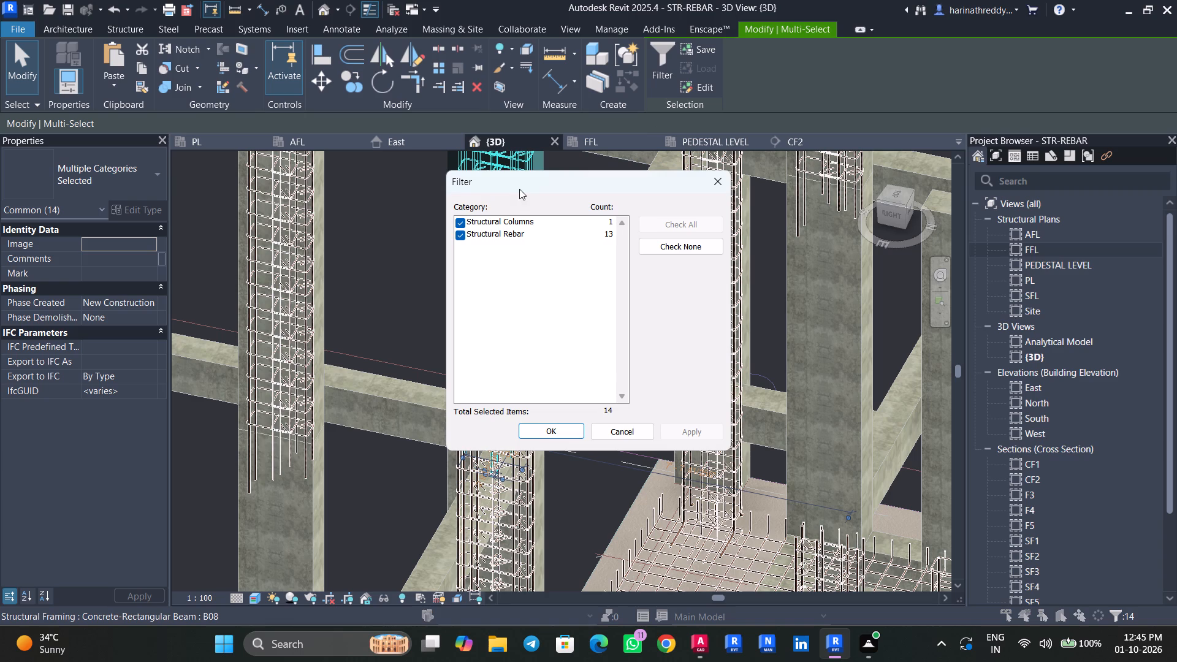
pyautogui.click(463, 224)
pyautogui.click(686, 427)
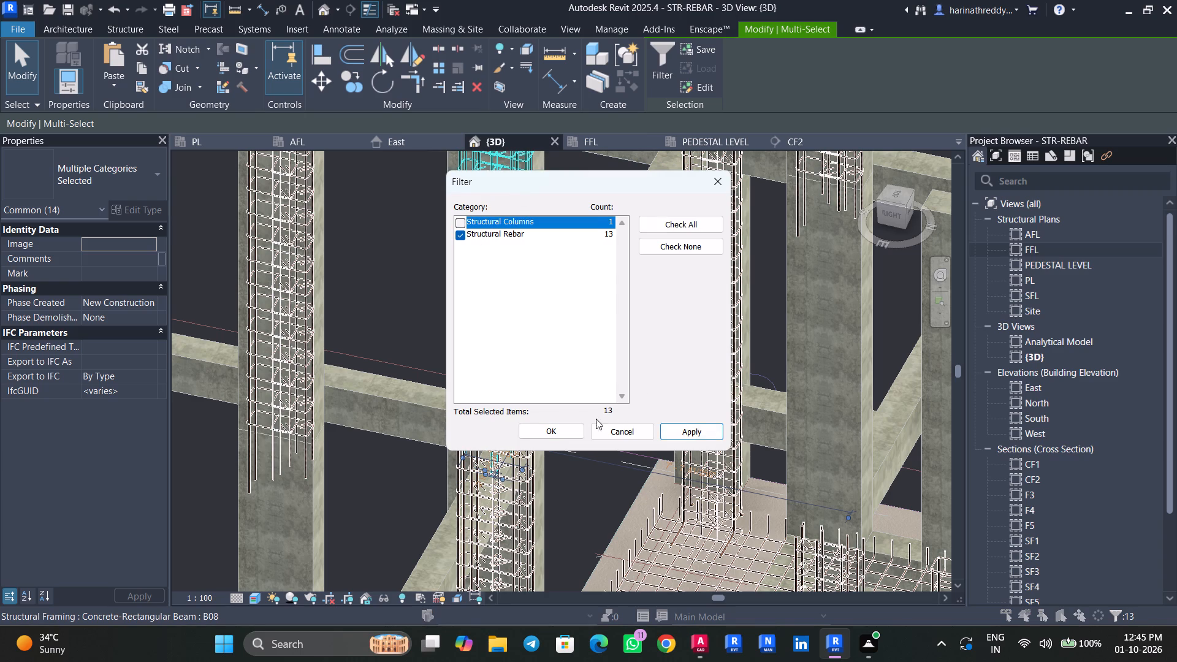
pyautogui.click(583, 427)
pyautogui.press('Delete')
# Examine the column reinforcement from other sides of the frame, up to the C1 column at grid H-6.
pyautogui.scroll(-1, 552, 257)
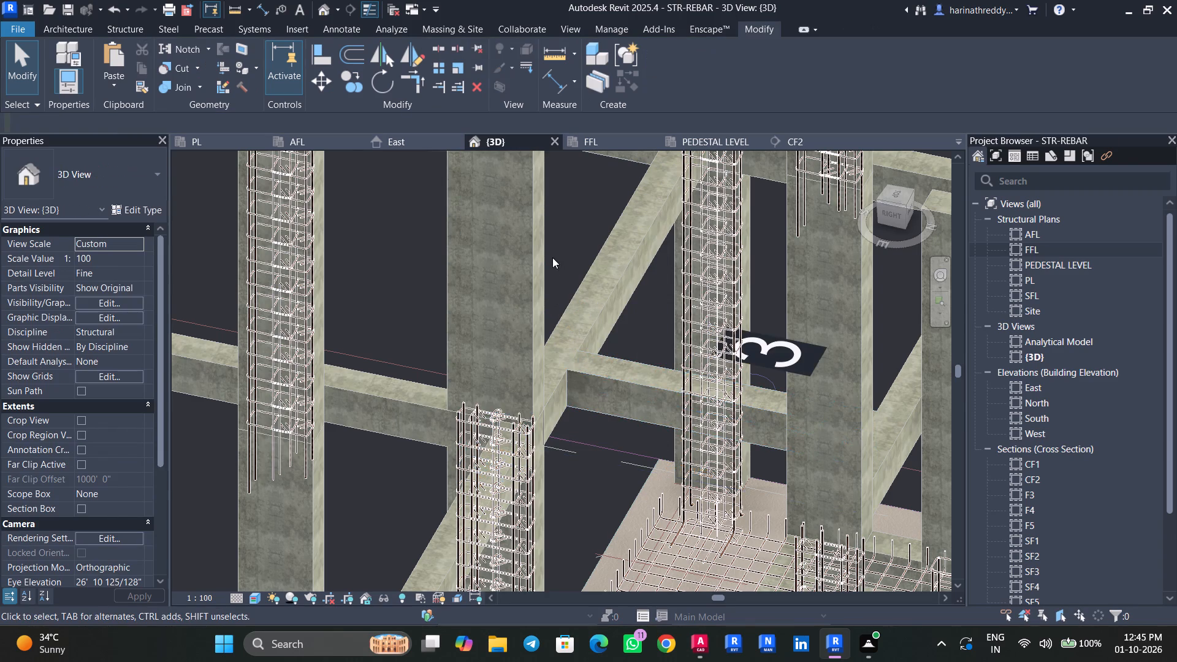
pyautogui.scroll(-4, 552, 257)
pyautogui.keyDown('shift'); pyautogui.moveTo(794, 526); pyautogui.dragTo(698, 527, button='middle'); pyautogui.keyUp('shift')
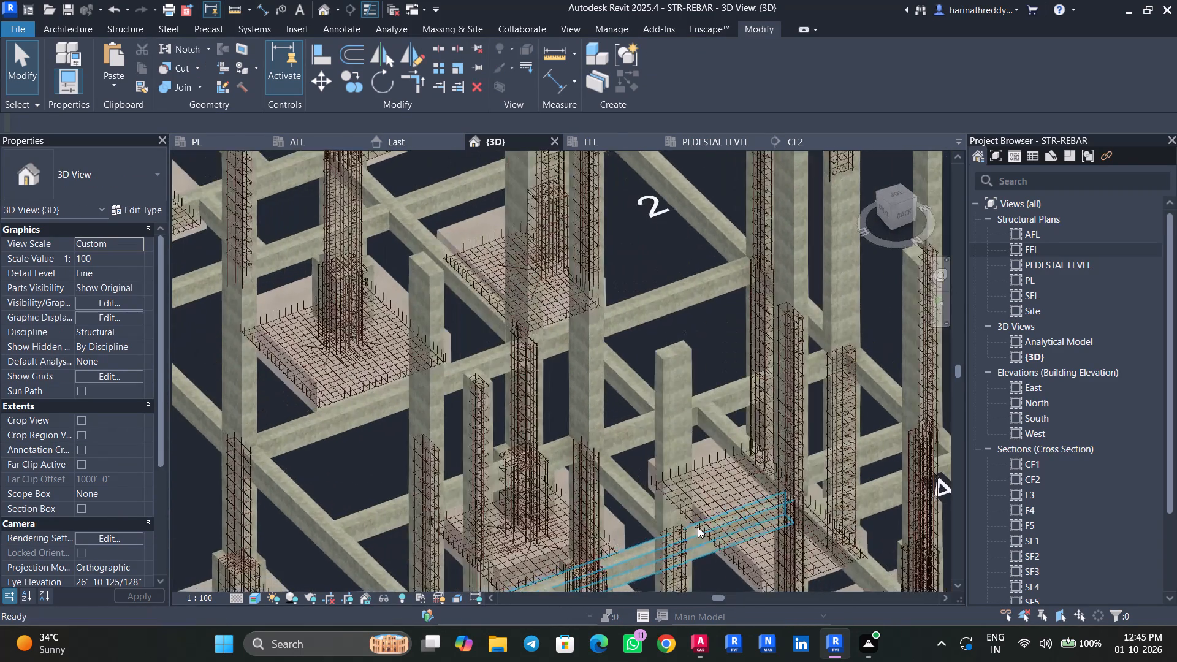
pyautogui.scroll(-9, 362, 516)
pyautogui.keyDown('shift'); pyautogui.moveTo(341, 549); pyautogui.dragTo(380, 550, button='middle'); pyautogui.keyUp('shift')
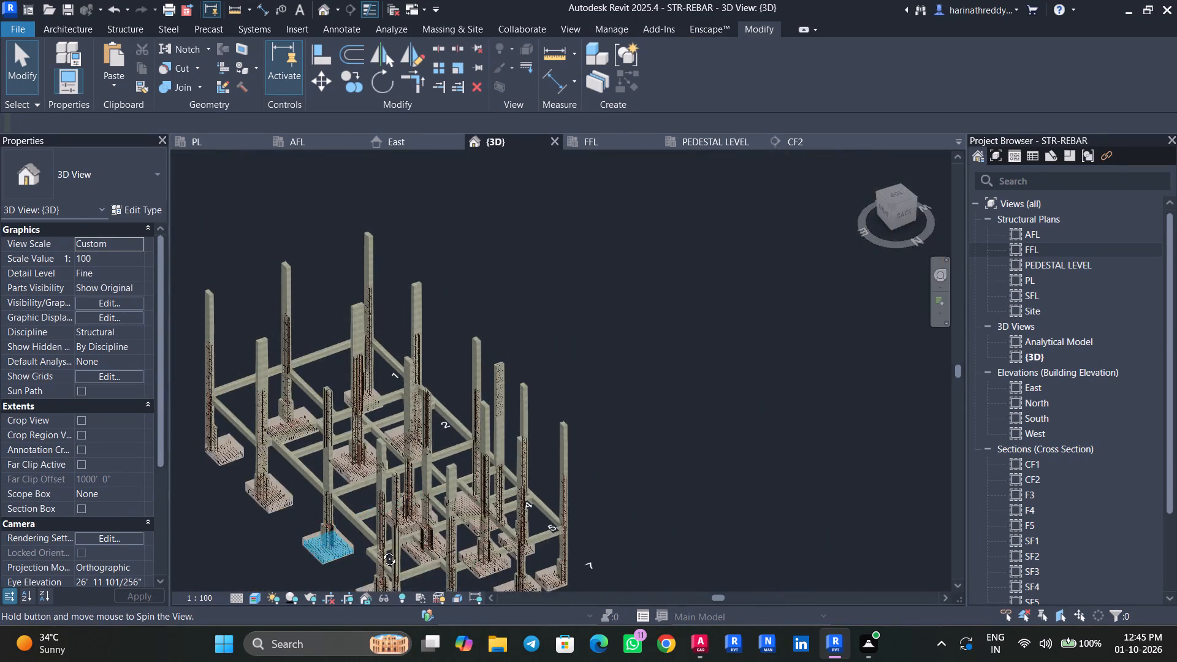
pyautogui.keyDown('shift'); pyautogui.moveTo(380, 550); pyautogui.dragTo(584, 519, button='middle'); pyautogui.keyUp('shift')
pyautogui.scroll(11, 602, 409)
pyautogui.moveTo(647, 446); pyautogui.dragTo(720, 309, button='middle')
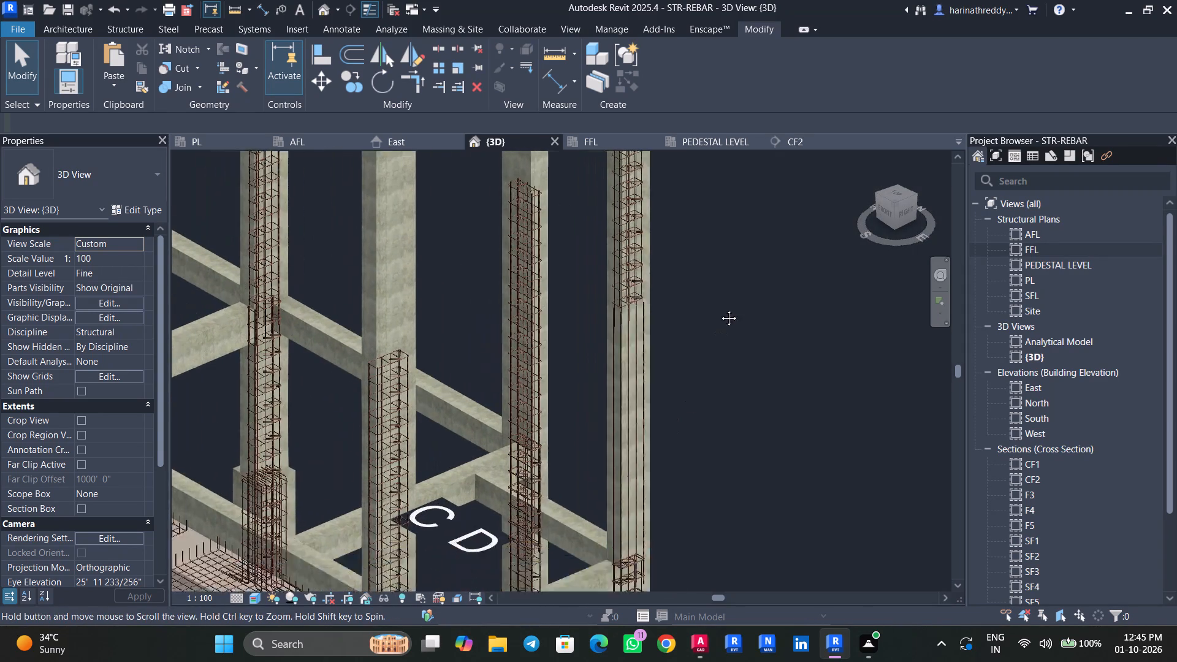
pyautogui.moveTo(720, 309); pyautogui.dragTo(723, 304, button='middle')
pyautogui.moveTo(728, 371); pyautogui.dragTo(715, 530, button='middle')
pyautogui.moveTo(709, 438); pyautogui.dragTo(712, 467, button='middle')
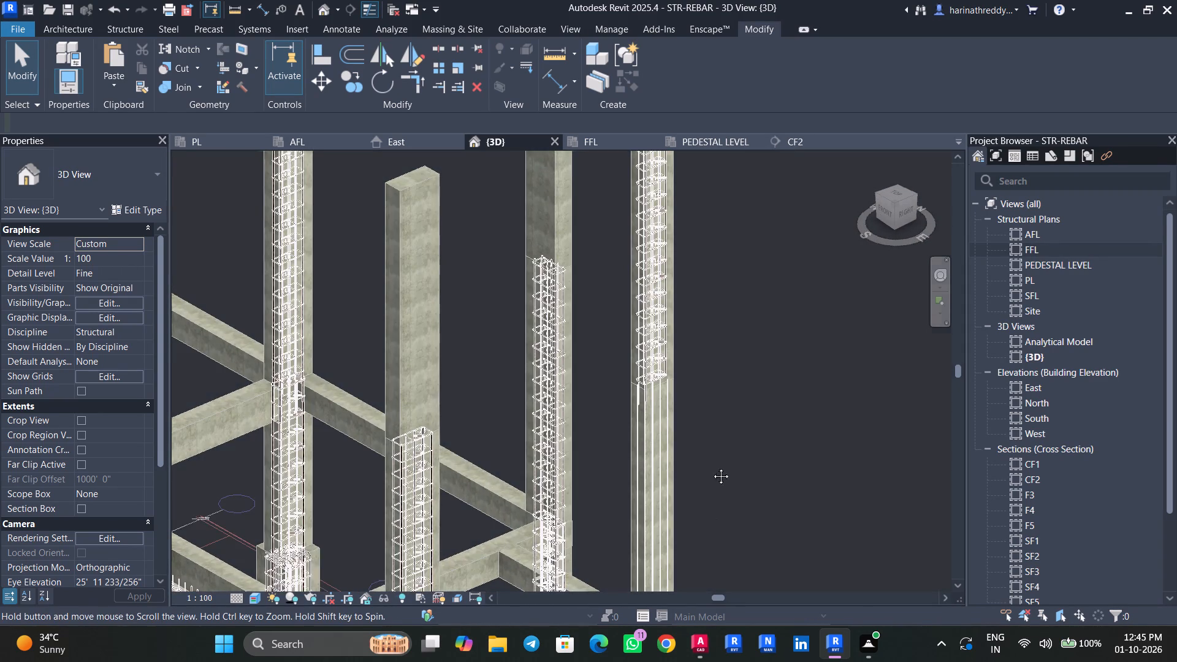
pyautogui.moveTo(712, 467); pyautogui.dragTo(712, 509, button='middle')
# Select the C1 segment between PL and FFL at grid H-6, the segment above and their bars, filter to Structural Rebar, and delete that rebar.
pyautogui.click(680, 482)
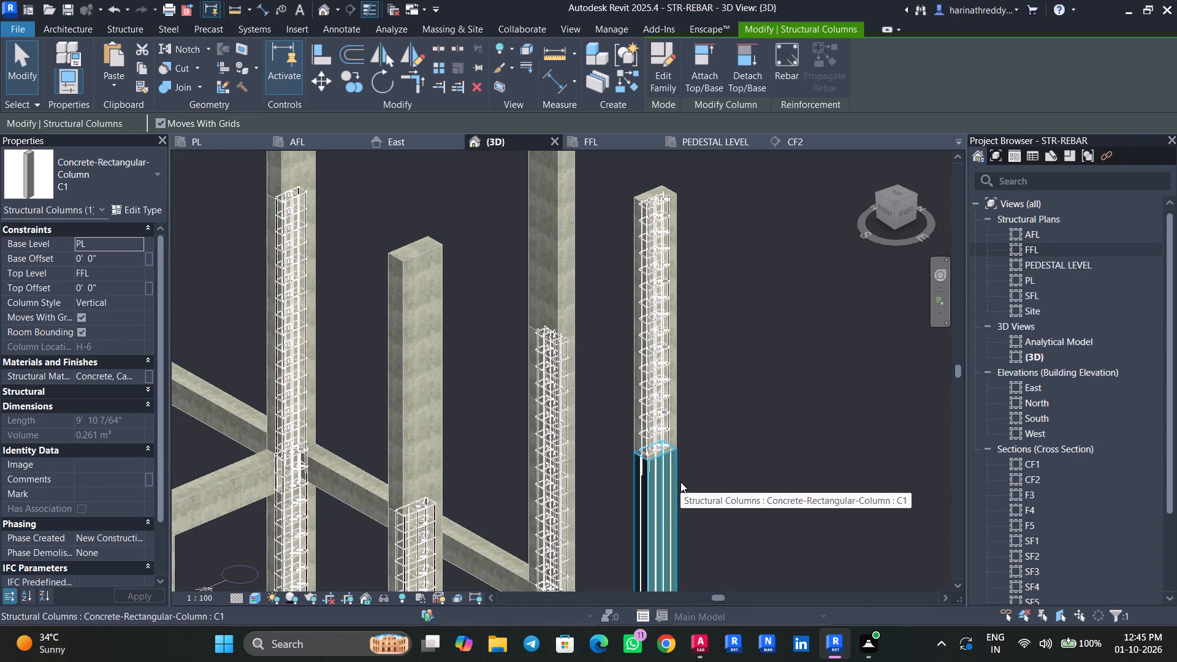
pyautogui.press('Escape')
pyautogui.press('Escape')
pyautogui.moveTo(736, 508); pyautogui.dragTo(633, 428)
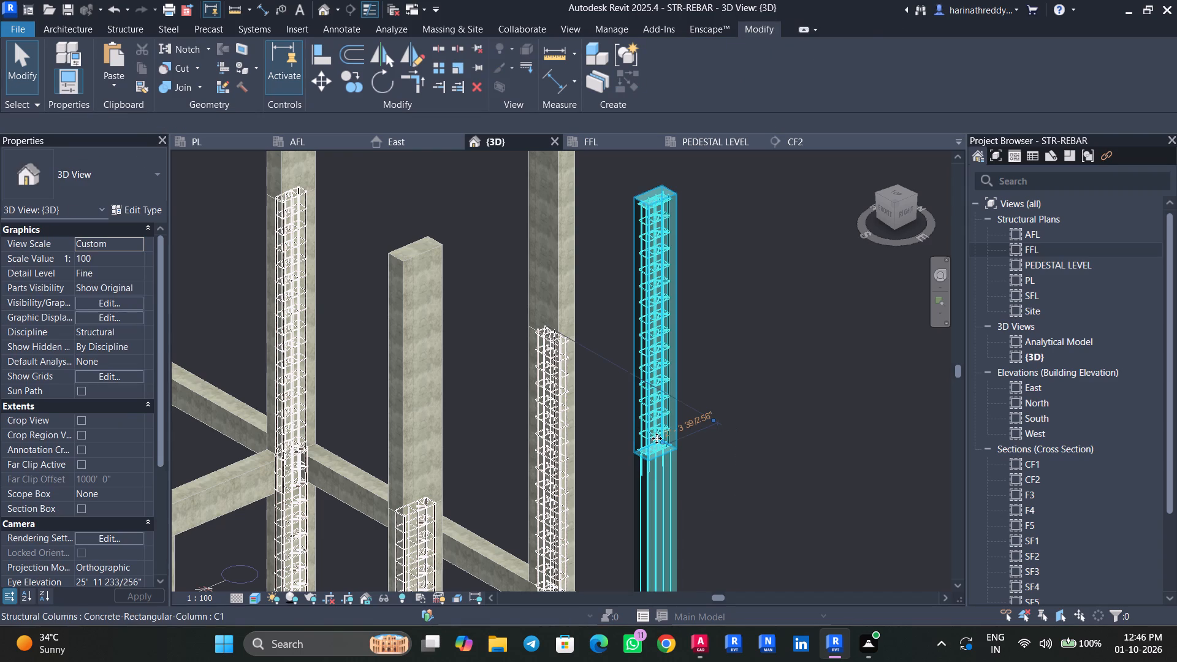
pyautogui.click(731, 83)
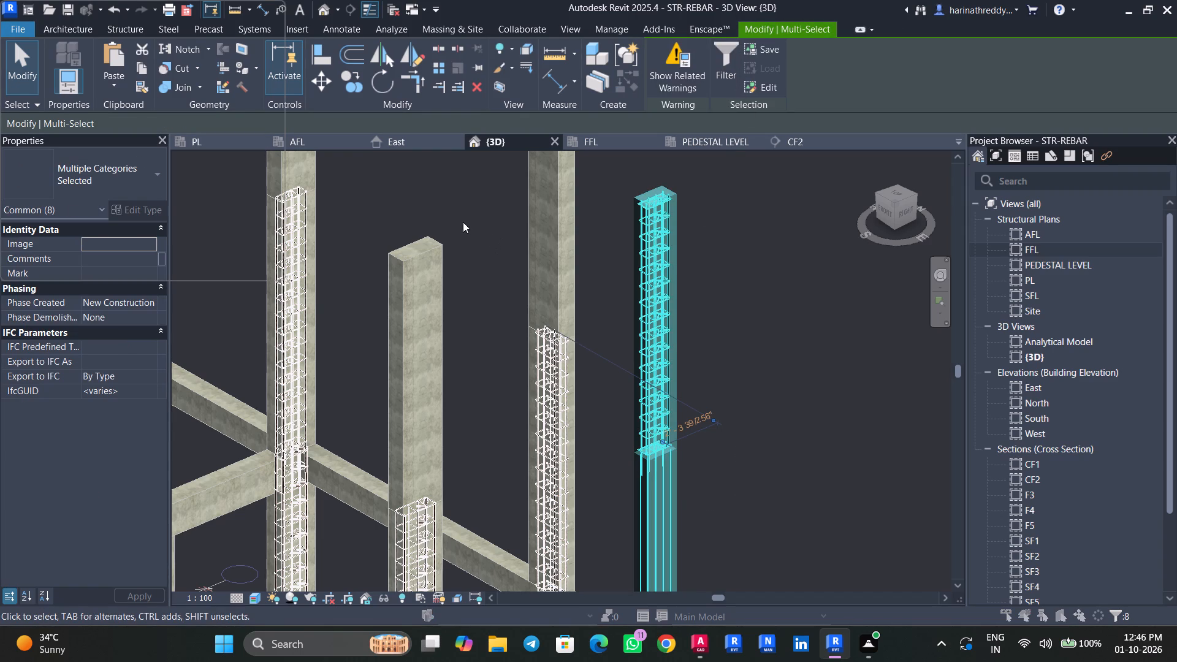
pyautogui.click(463, 222)
pyautogui.click(686, 432)
pyautogui.click(557, 430)
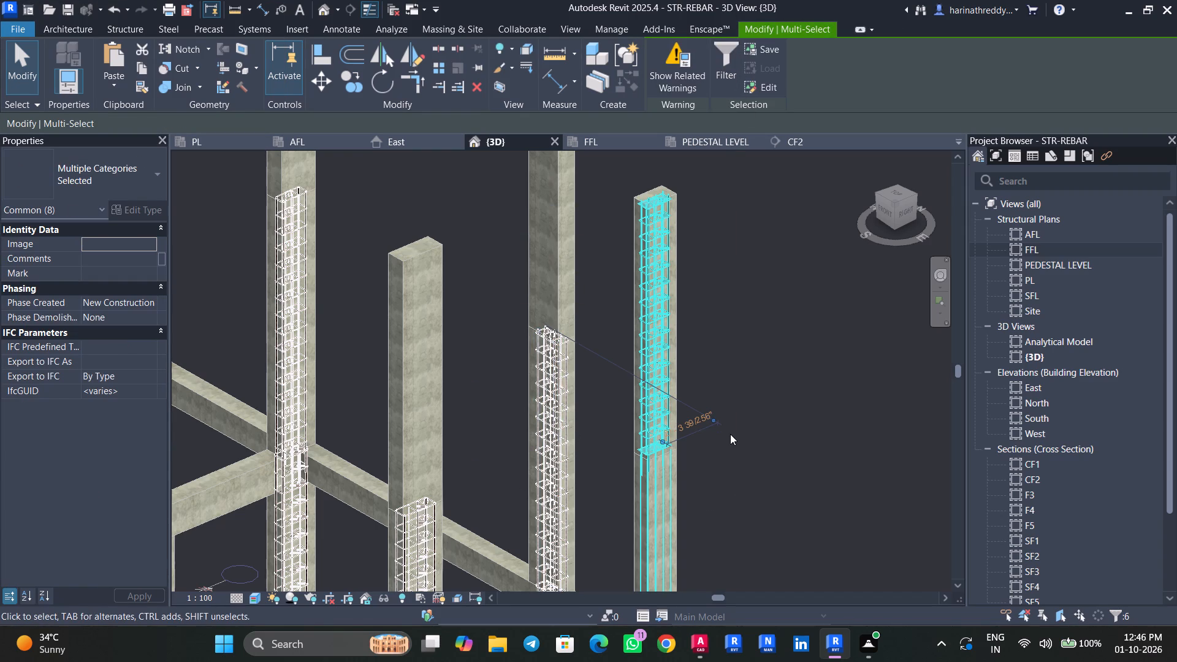
pyautogui.press('Delete')
# Propagate the rebar from the C1 column segment between PL and FFL at grid A-7 to the bare matching segment at grid H-6.
pyautogui.scroll(-3, 719, 422)
pyautogui.scroll(3, 358, 302)
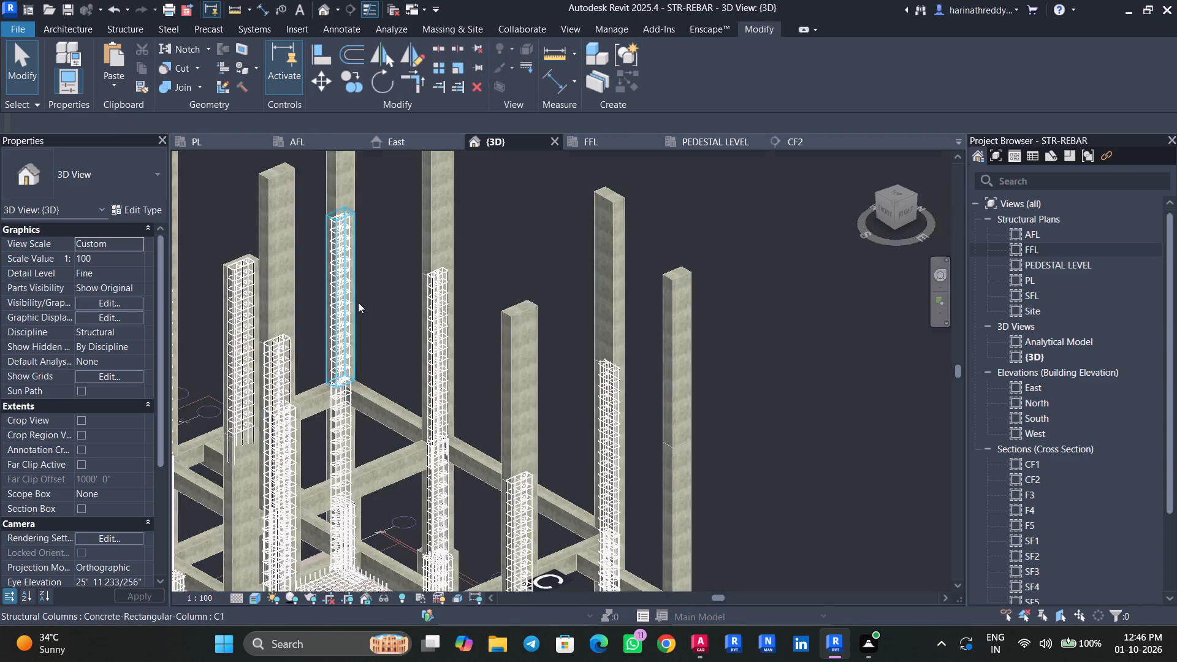
pyautogui.click(358, 302)
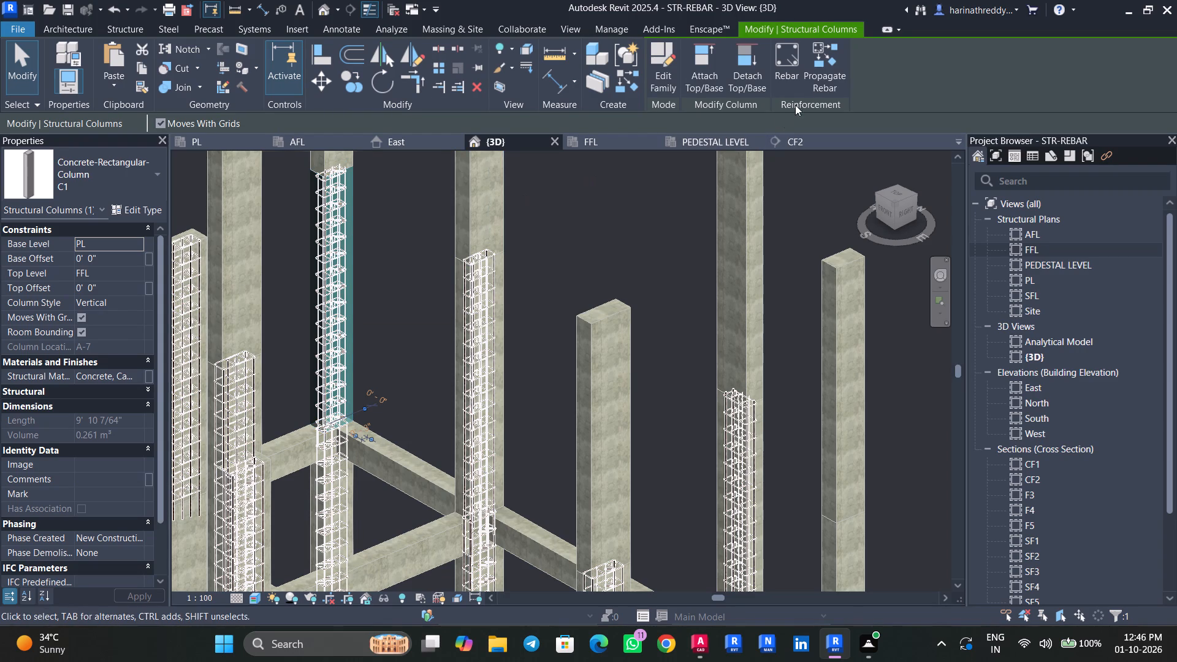
pyautogui.click(817, 88)
pyautogui.moveTo(785, 360); pyautogui.dragTo(656, 161, button='middle')
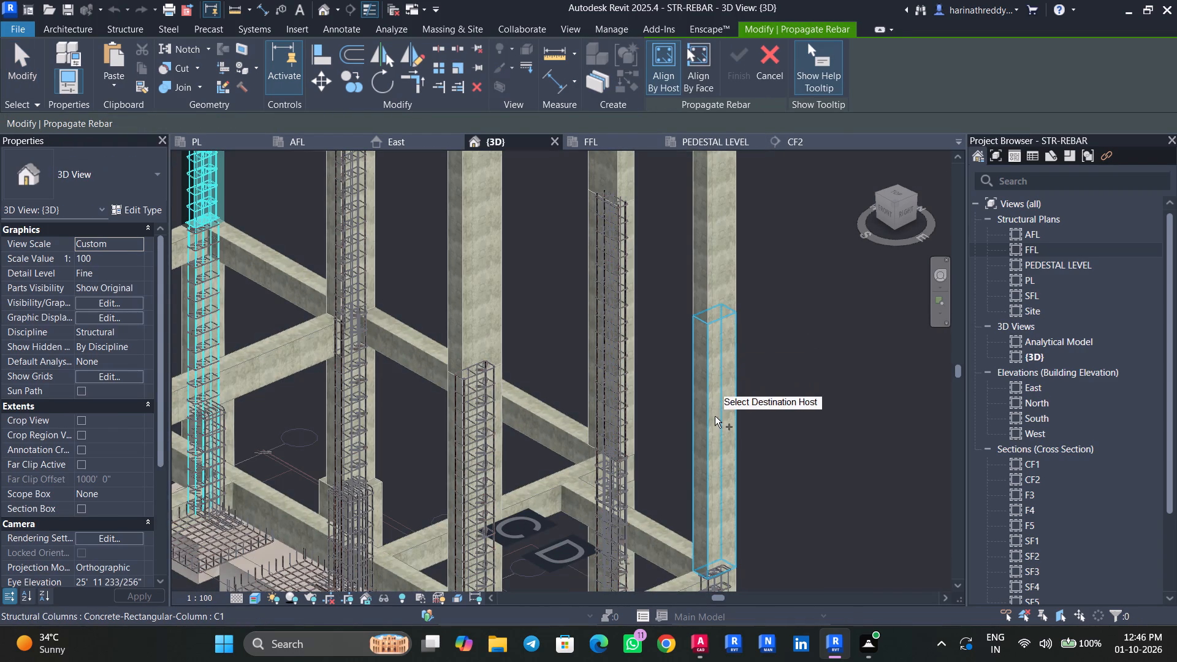
pyautogui.click(715, 416)
pyautogui.moveTo(771, 466); pyautogui.dragTo(730, 379, button='middle')
pyautogui.click(736, 73)
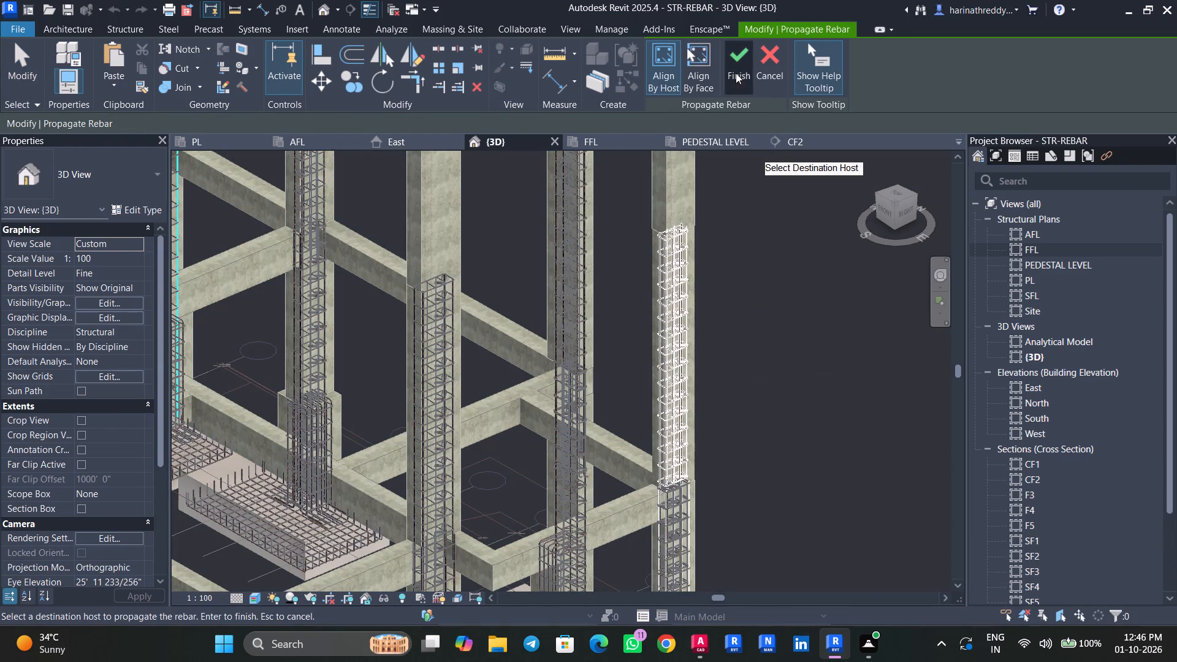
pyautogui.press('Escape')
pyautogui.press('Escape')
# Examine the column reinforcement from other sides of the frame, up to the C3 column at grid G-3.
pyautogui.scroll(-5, 747, 356)
pyautogui.keyDown('shift'); pyautogui.moveTo(771, 418); pyautogui.dragTo(874, 398, button='middle'); pyautogui.keyUp('shift')
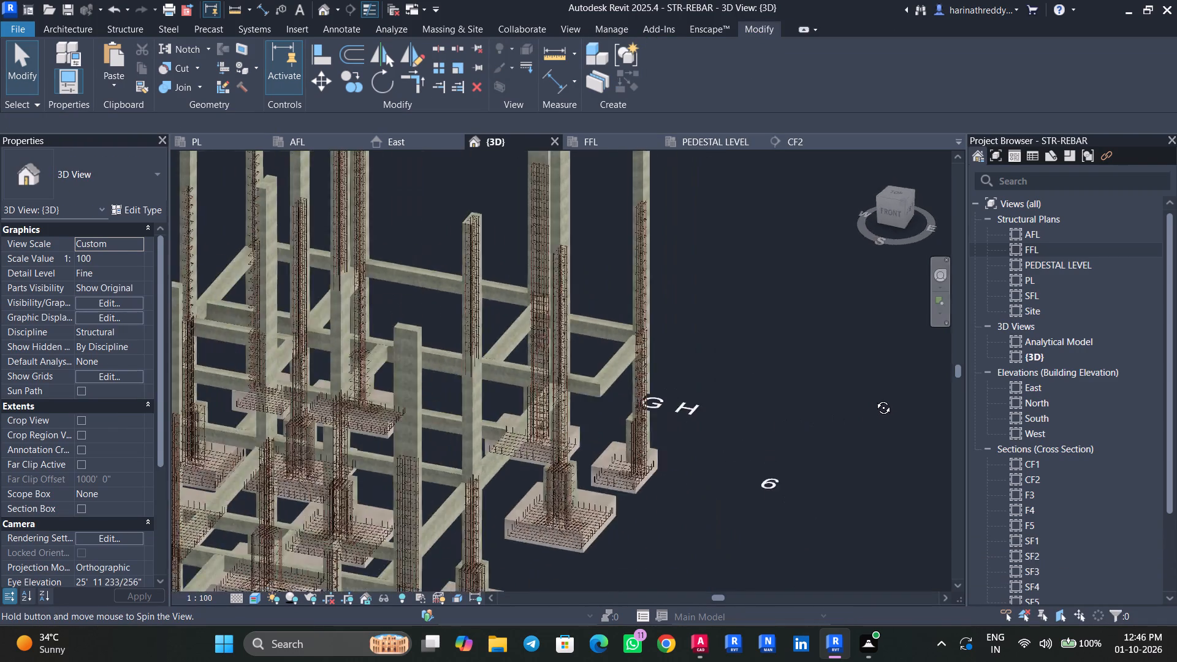
pyautogui.keyDown('shift'); pyautogui.moveTo(874, 398); pyautogui.dragTo(967, 398, button='middle'); pyautogui.keyUp('shift')
pyautogui.moveTo(813, 314); pyautogui.dragTo(826, 338, button='middle')
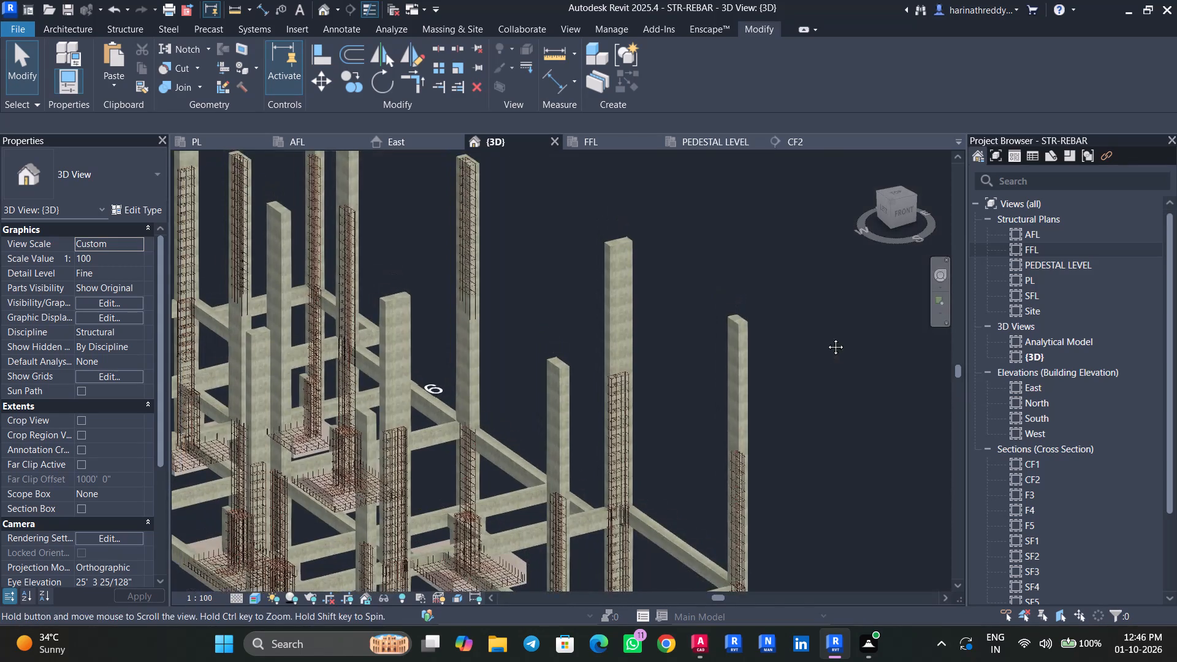
pyautogui.moveTo(826, 338); pyautogui.dragTo(829, 290, button='middle')
pyautogui.moveTo(789, 310); pyautogui.dragTo(911, 487, button='middle')
pyautogui.scroll(4, 591, 349)
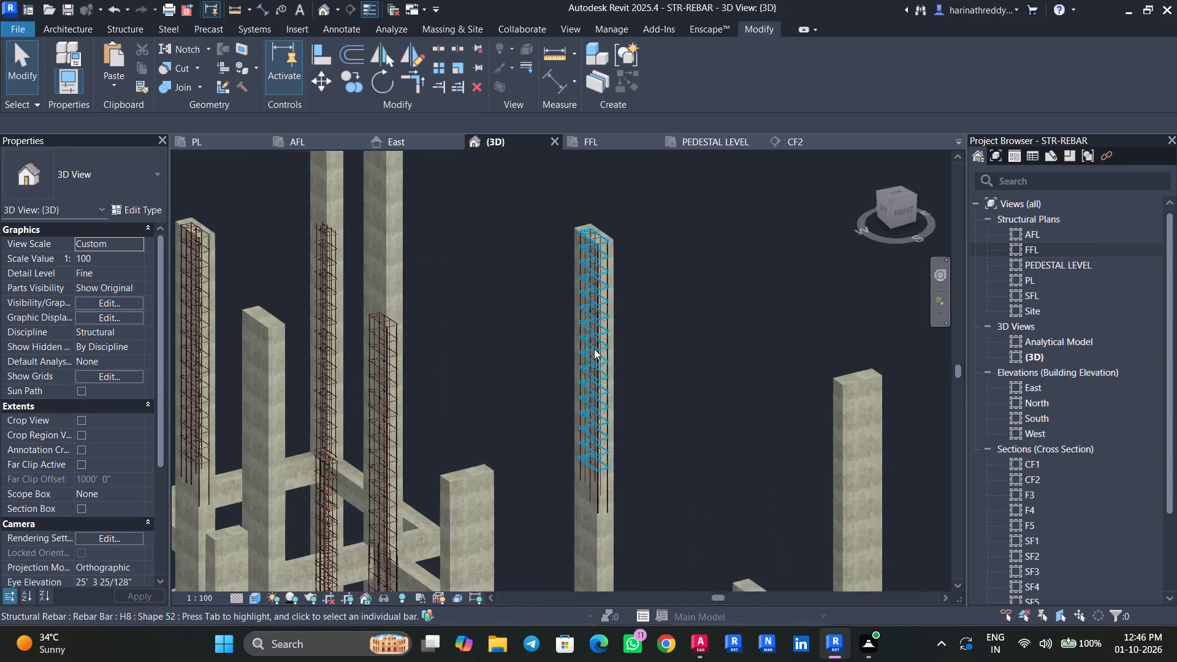
pyautogui.scroll(3, 594, 349)
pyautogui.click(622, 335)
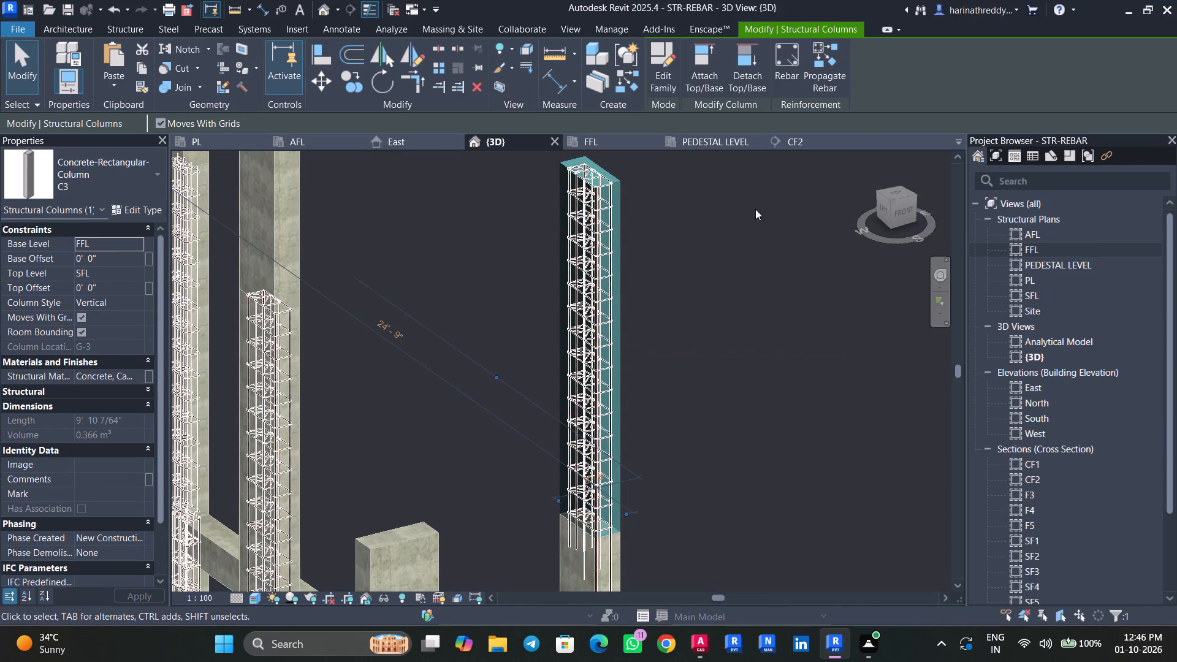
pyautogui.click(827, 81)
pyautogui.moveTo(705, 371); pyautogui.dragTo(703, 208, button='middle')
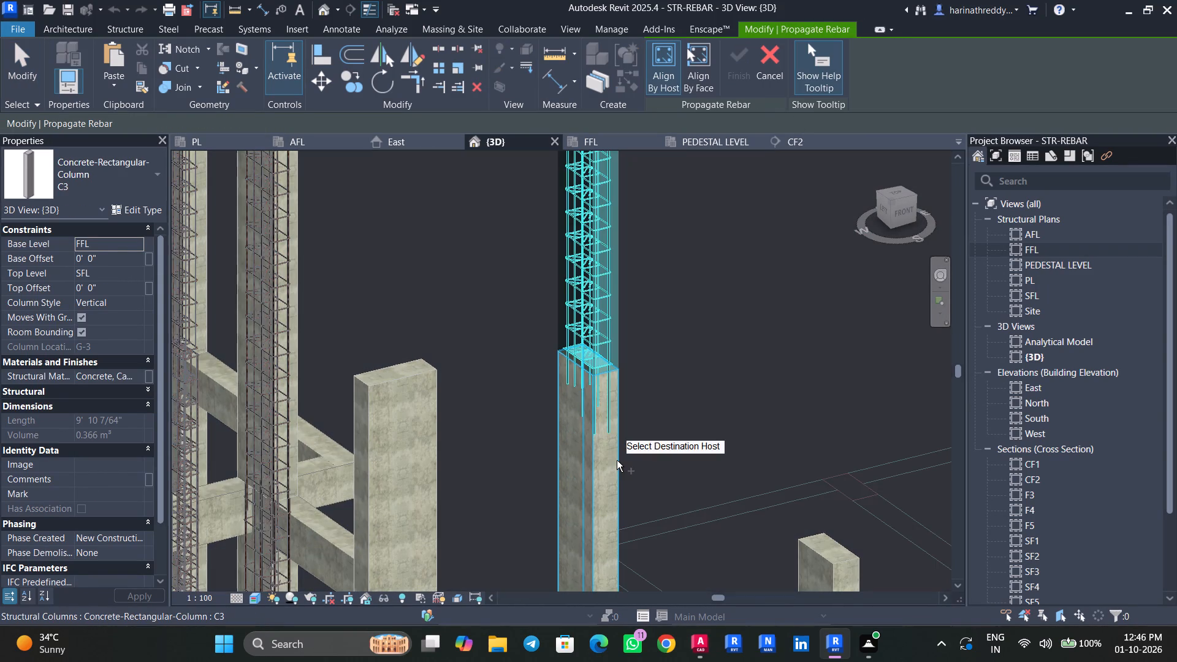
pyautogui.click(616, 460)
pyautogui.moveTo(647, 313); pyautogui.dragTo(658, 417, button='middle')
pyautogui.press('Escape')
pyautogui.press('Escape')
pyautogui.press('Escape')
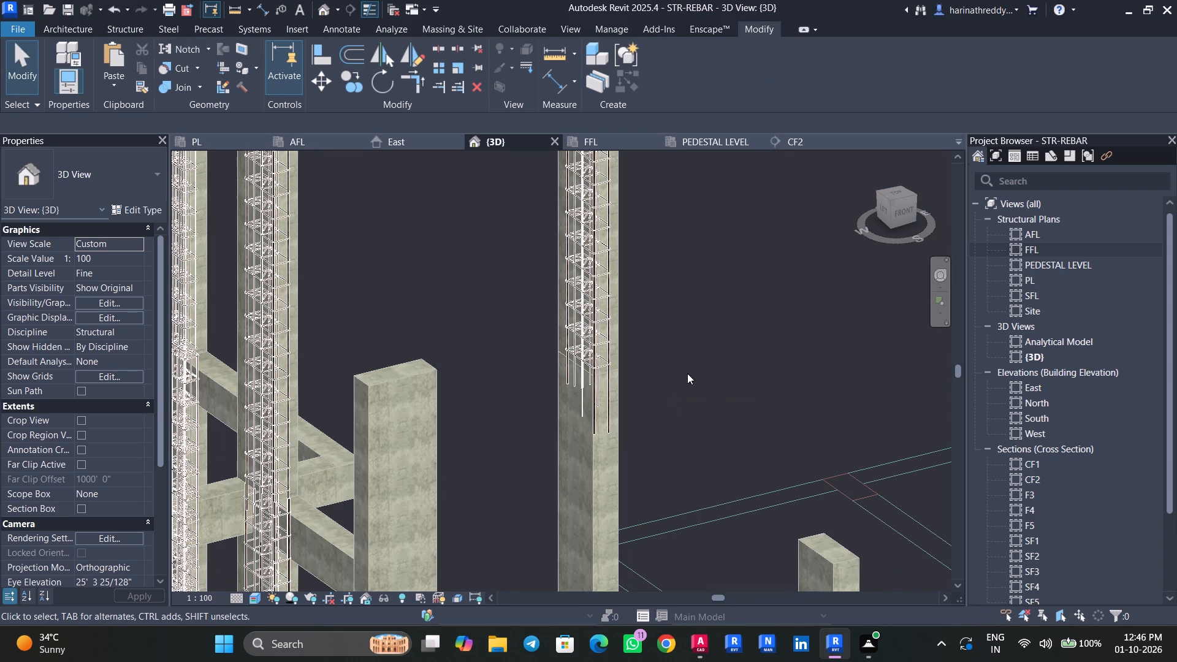
# Propagate the rebar from the C3 segment between FFL and SFL at grid G-3 to the bare segment directly below it.
pyautogui.click(618, 321)
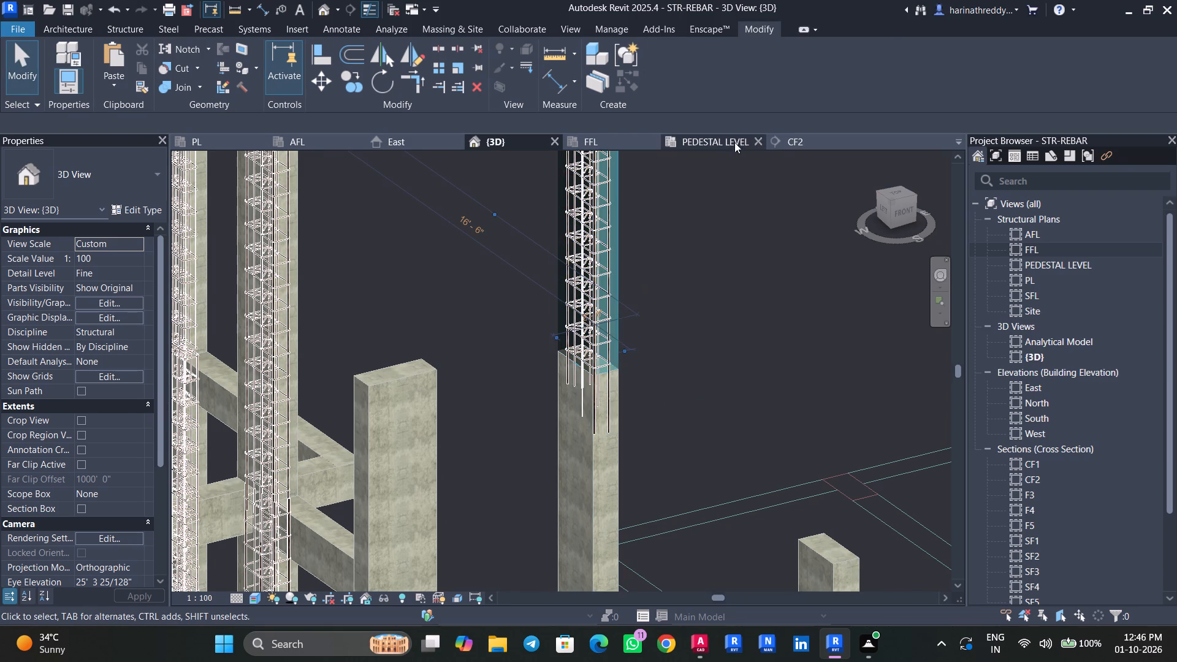
pyautogui.click(816, 84)
pyautogui.click(615, 433)
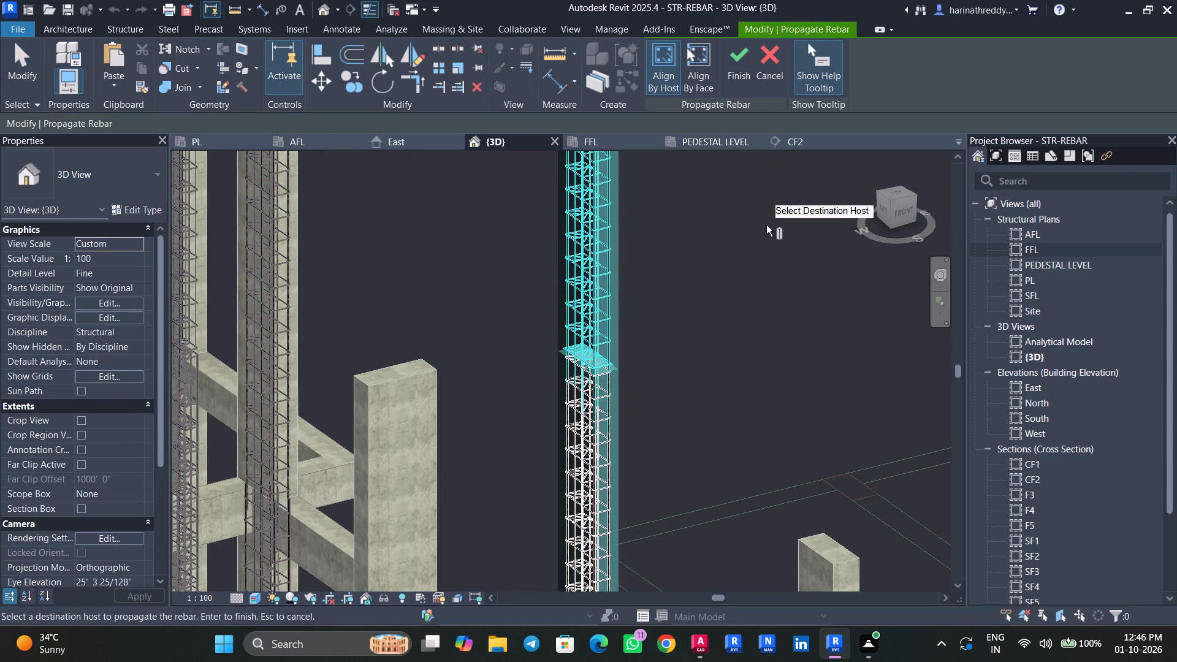
pyautogui.click(748, 76)
pyautogui.press('Escape')
pyautogui.press('Escape')
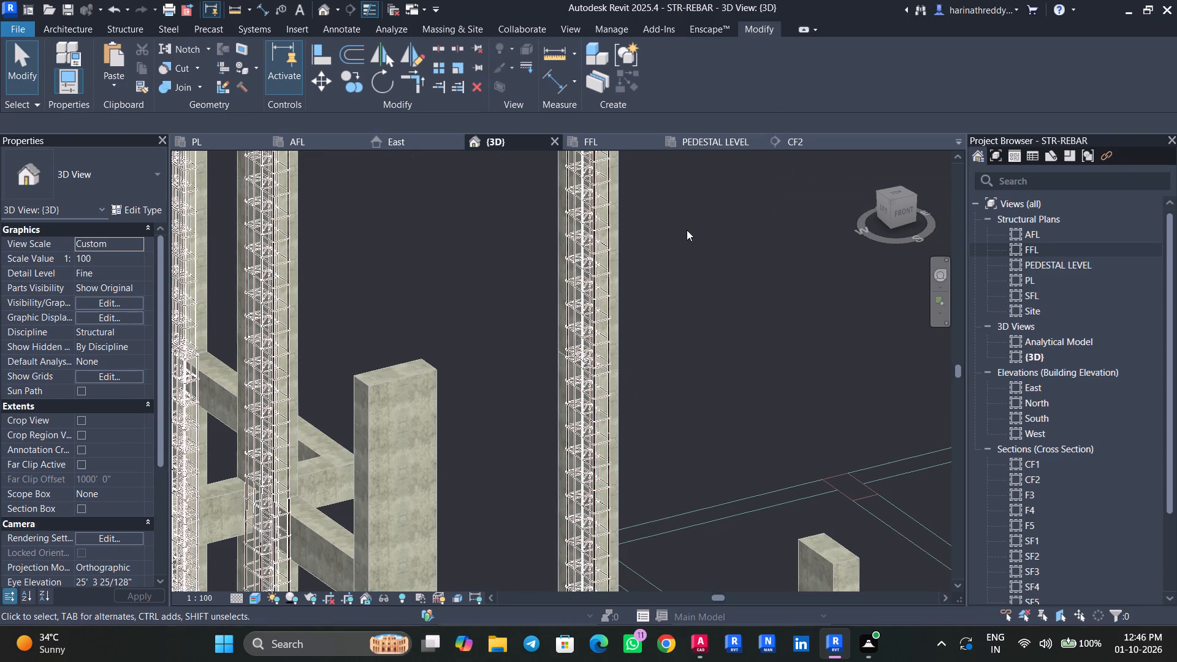
# Select the C3 segment between FFL and SFL at grid G-3 with its bars, filter to Structural Rebar, and delete that rebar.
pyautogui.moveTo(687, 229); pyautogui.dragTo(543, 207)
pyautogui.click(671, 75)
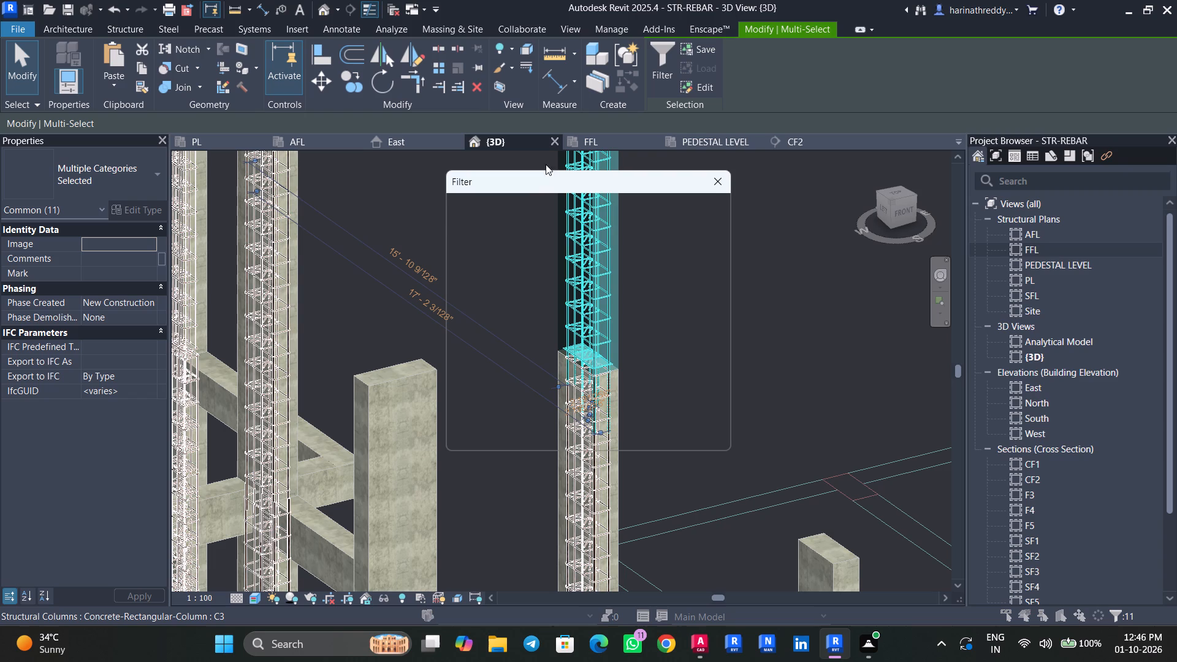
pyautogui.click(455, 236)
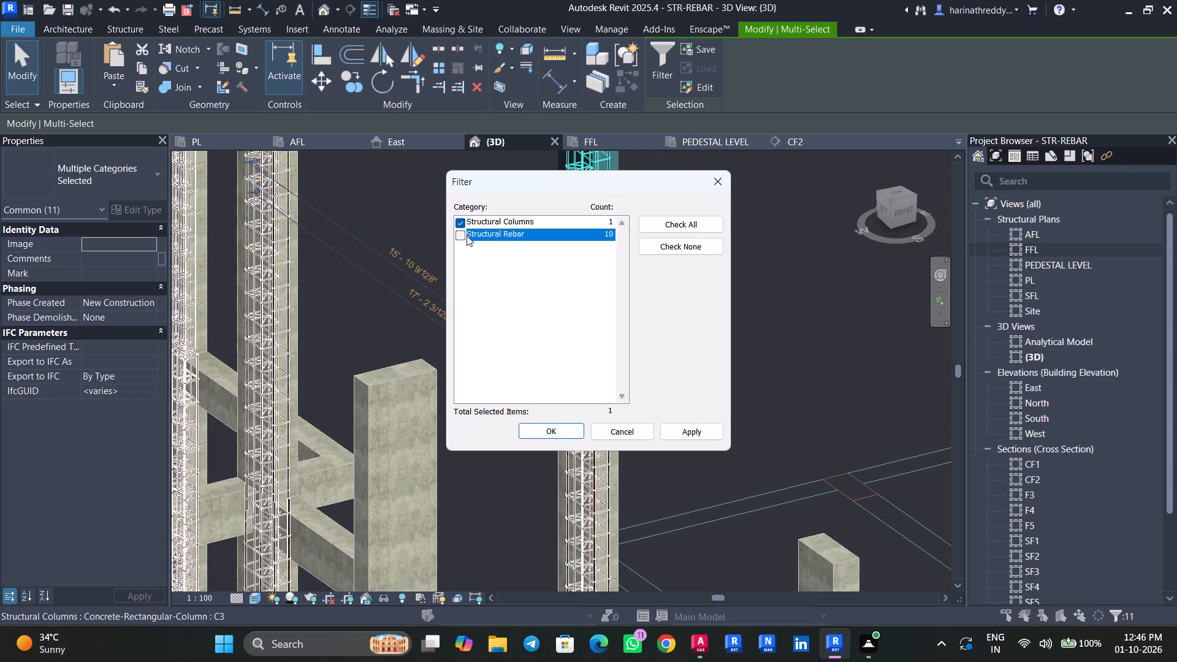
pyautogui.click(463, 235)
pyautogui.click(456, 220)
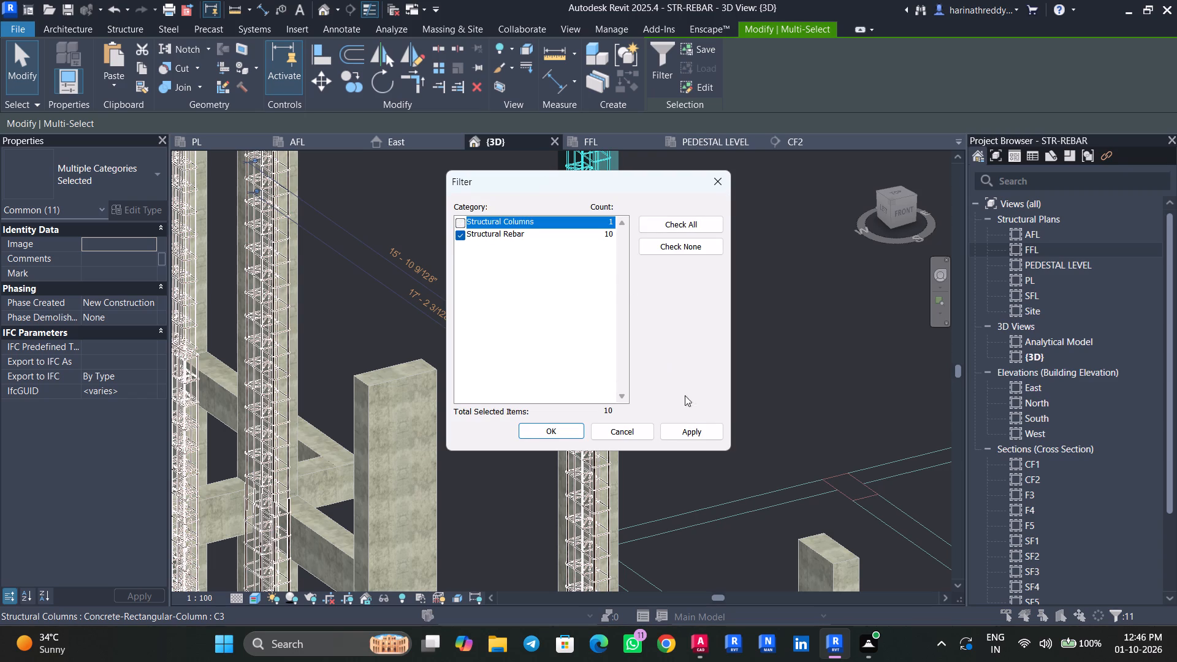
pyautogui.click(696, 425)
pyautogui.click(566, 430)
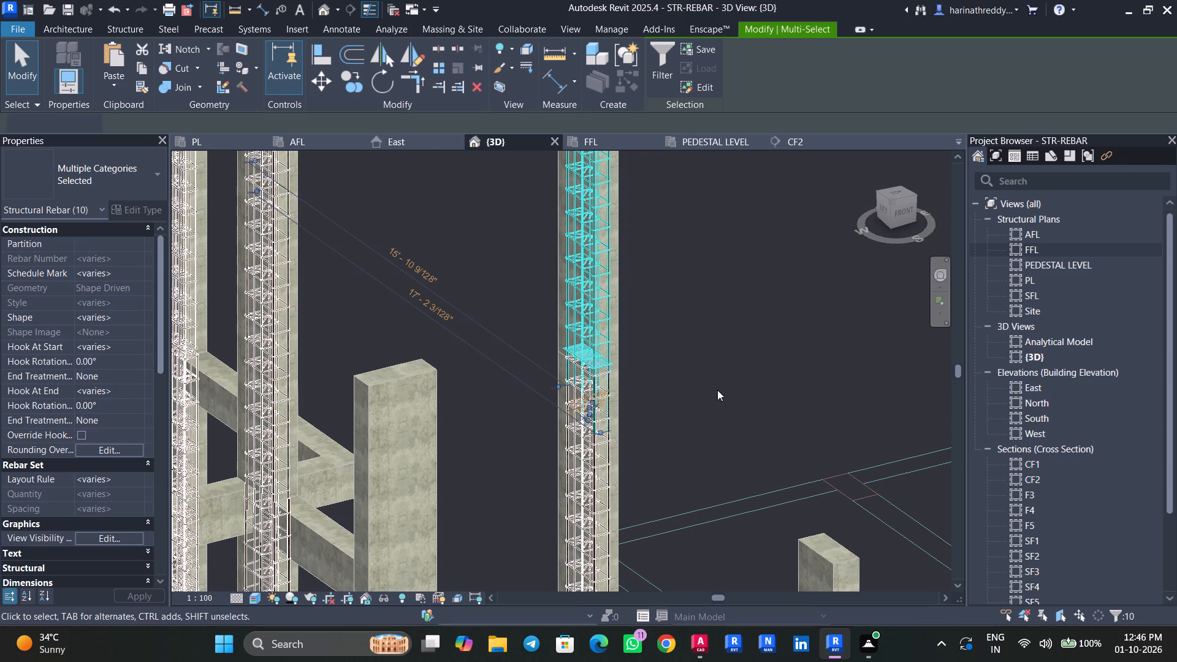
pyautogui.press('Delete')
# Examine the column reinforcement close up and around the frame, looking for upper column segments that still carry rebar.
pyautogui.keyDown('shift'); pyautogui.moveTo(699, 379); pyautogui.dragTo(687, 411, button='middle'); pyautogui.keyUp('shift')
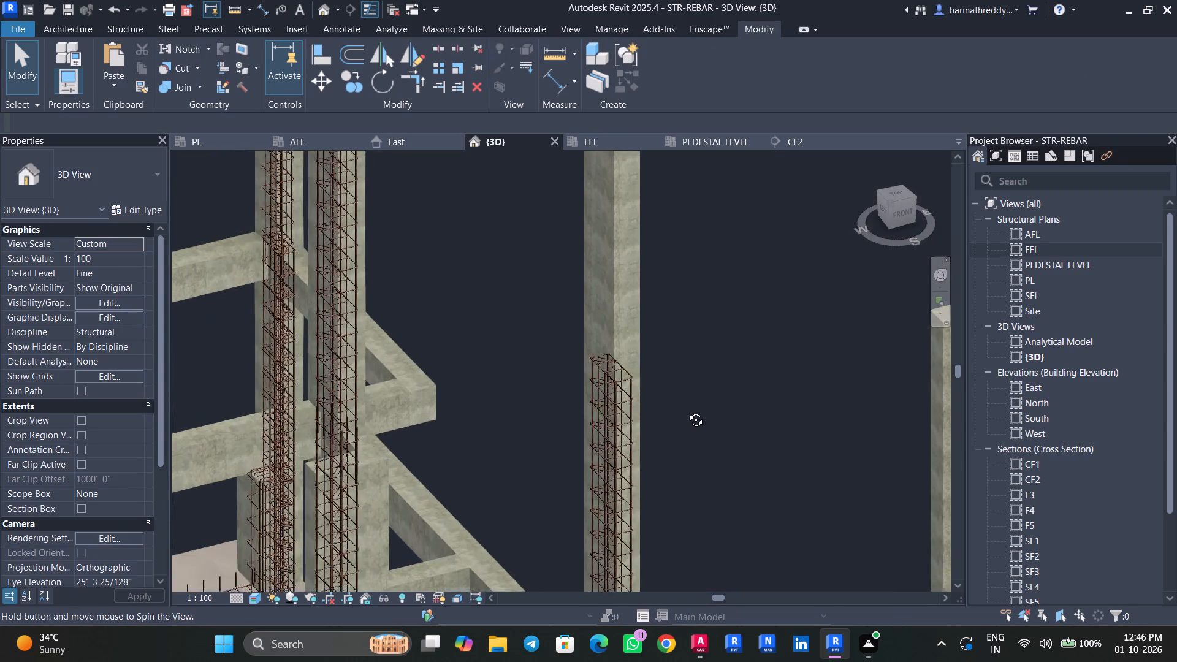
pyautogui.keyDown('shift'); pyautogui.moveTo(687, 411); pyautogui.dragTo(607, 406, button='middle'); pyautogui.keyUp('shift')
pyautogui.scroll(11, 671, 564)
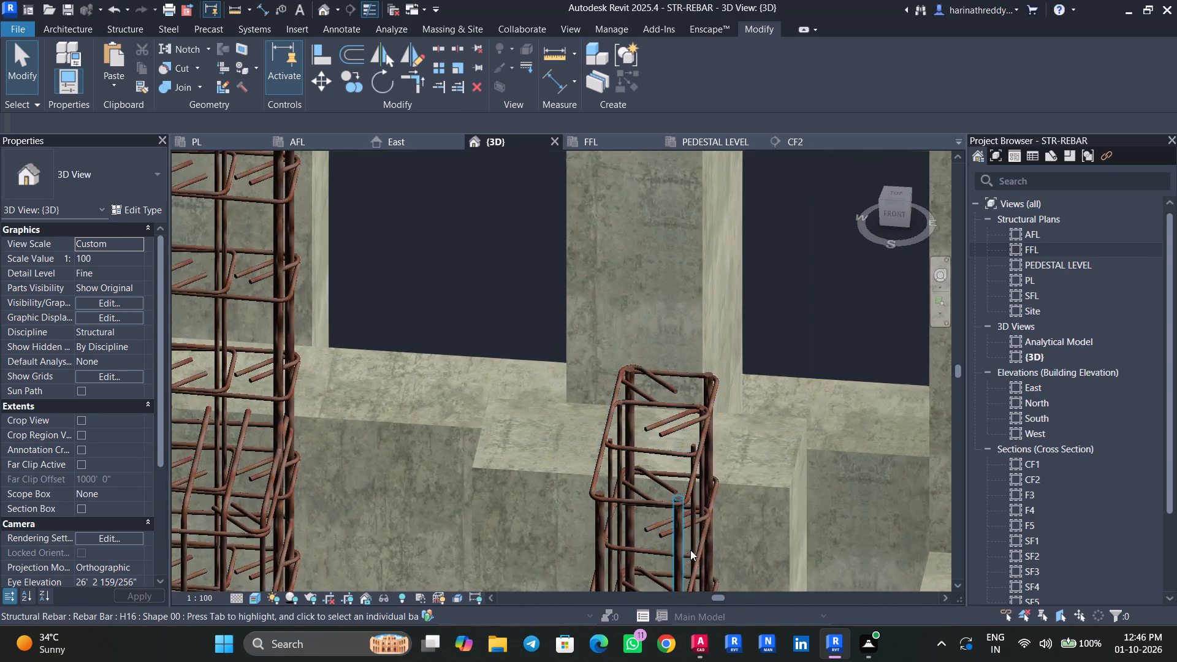
pyautogui.scroll(-14, 852, 537)
pyautogui.scroll(1, 851, 530)
pyautogui.scroll(-7, 851, 529)
pyautogui.scroll(1, 853, 527)
pyautogui.scroll(-1, 853, 528)
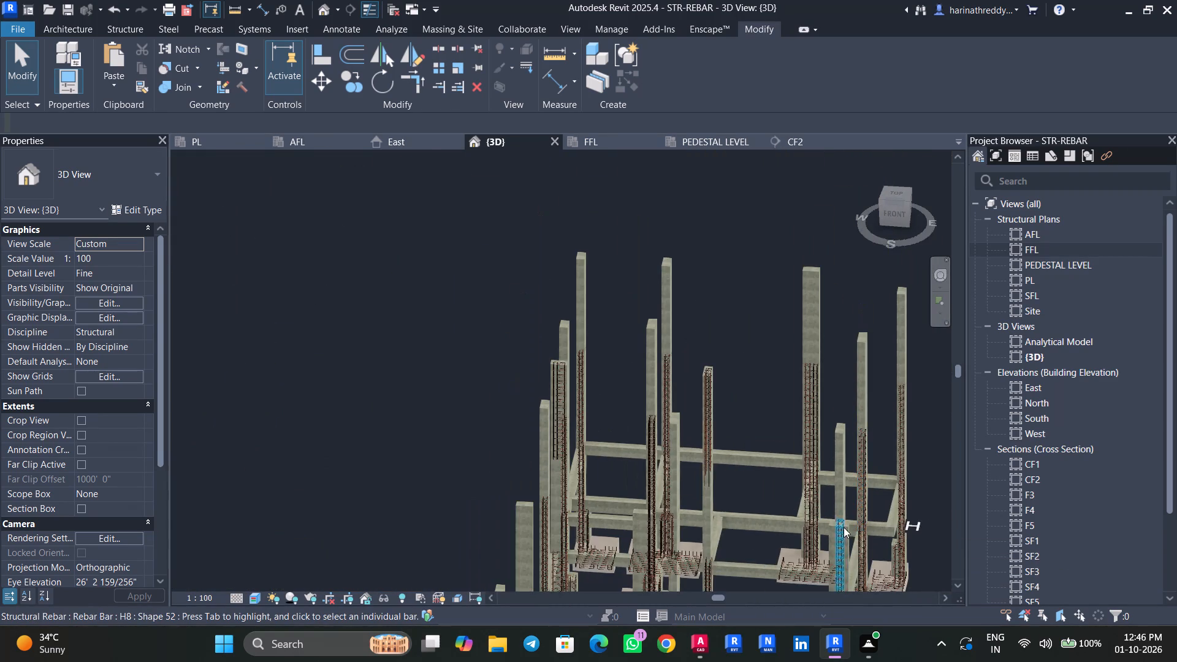
pyautogui.keyDown('shift'); pyautogui.moveTo(766, 405); pyautogui.dragTo(935, 381, button='middle'); pyautogui.keyUp('shift')
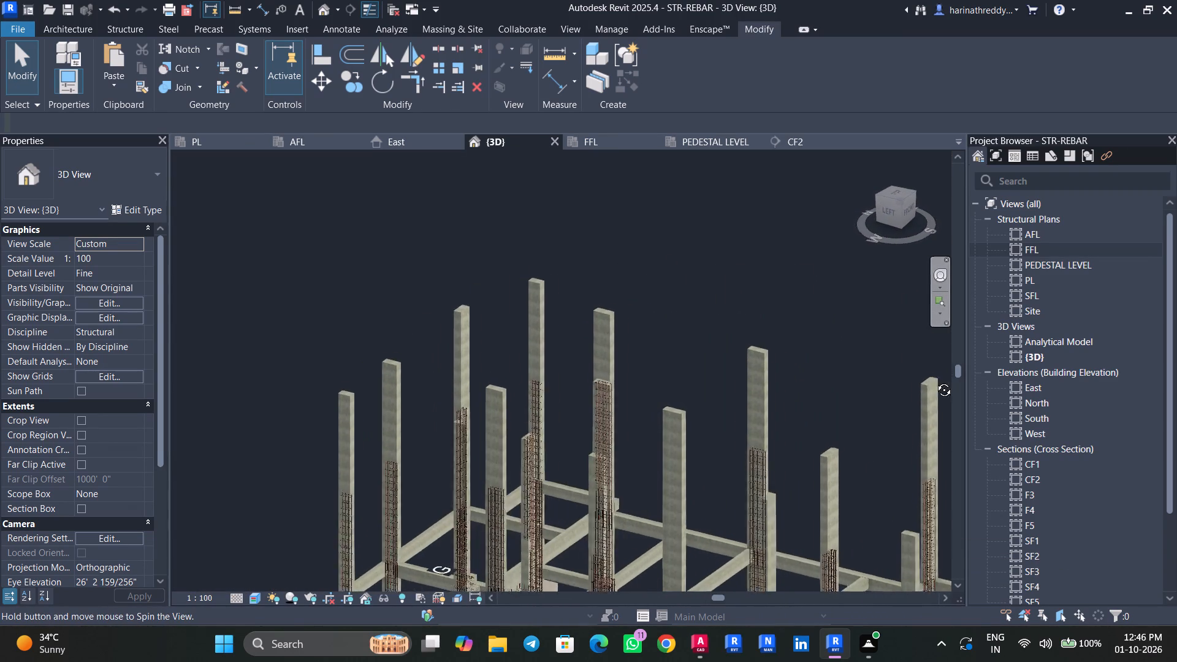
pyautogui.keyDown('shift'); pyautogui.moveTo(935, 381); pyautogui.dragTo(975, 382, button='middle'); pyautogui.keyUp('shift')
pyautogui.scroll(5, 601, 433)
# Select the reinforced upper segment above a bare one on the interior column near grid D-3, filter to Structural Rebar, and delete that rebar.
pyautogui.moveTo(613, 421); pyautogui.dragTo(562, 414)
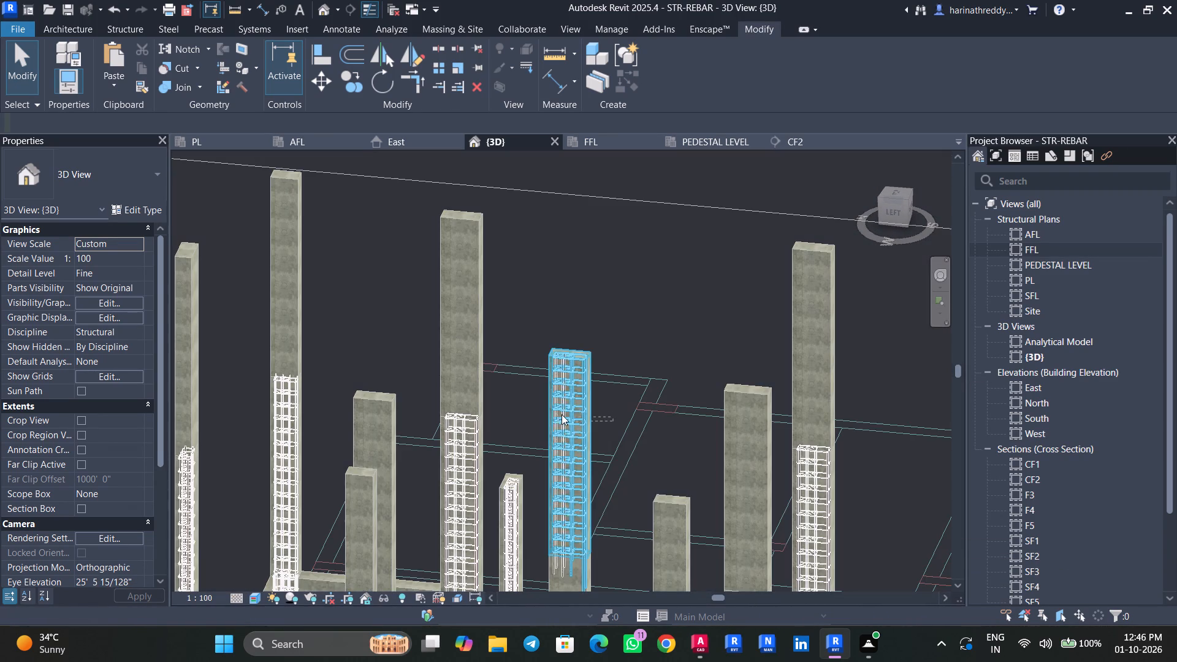
pyautogui.moveTo(562, 414); pyautogui.dragTo(544, 410)
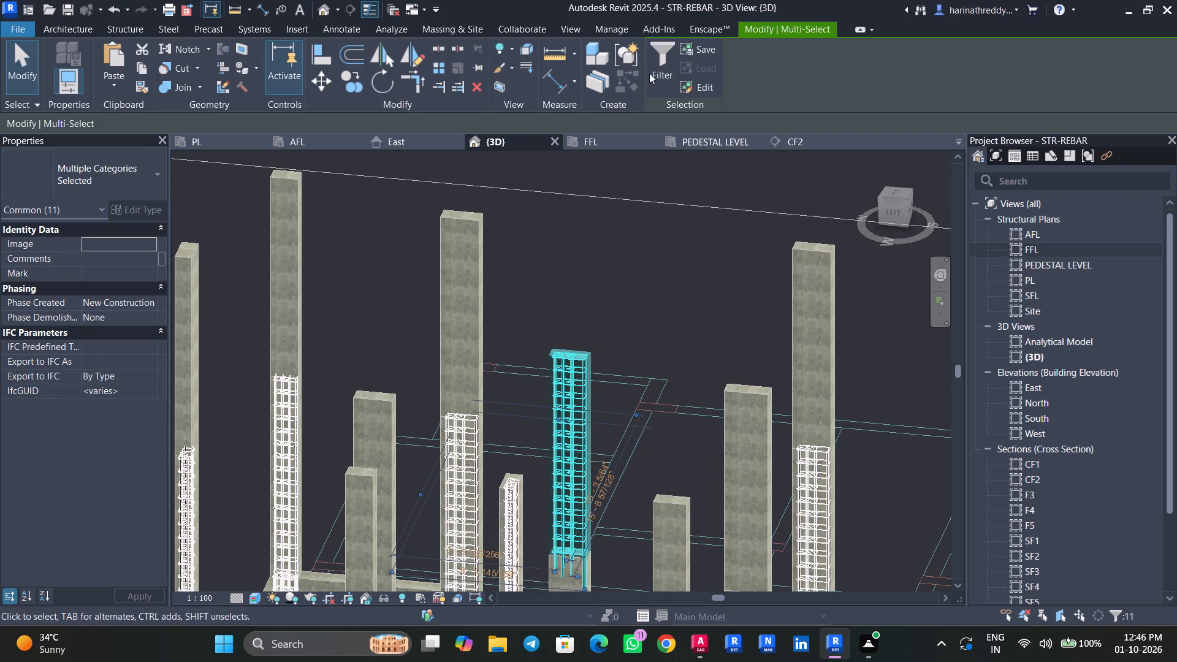
pyautogui.click(650, 72)
pyautogui.click(464, 221)
pyautogui.click(698, 439)
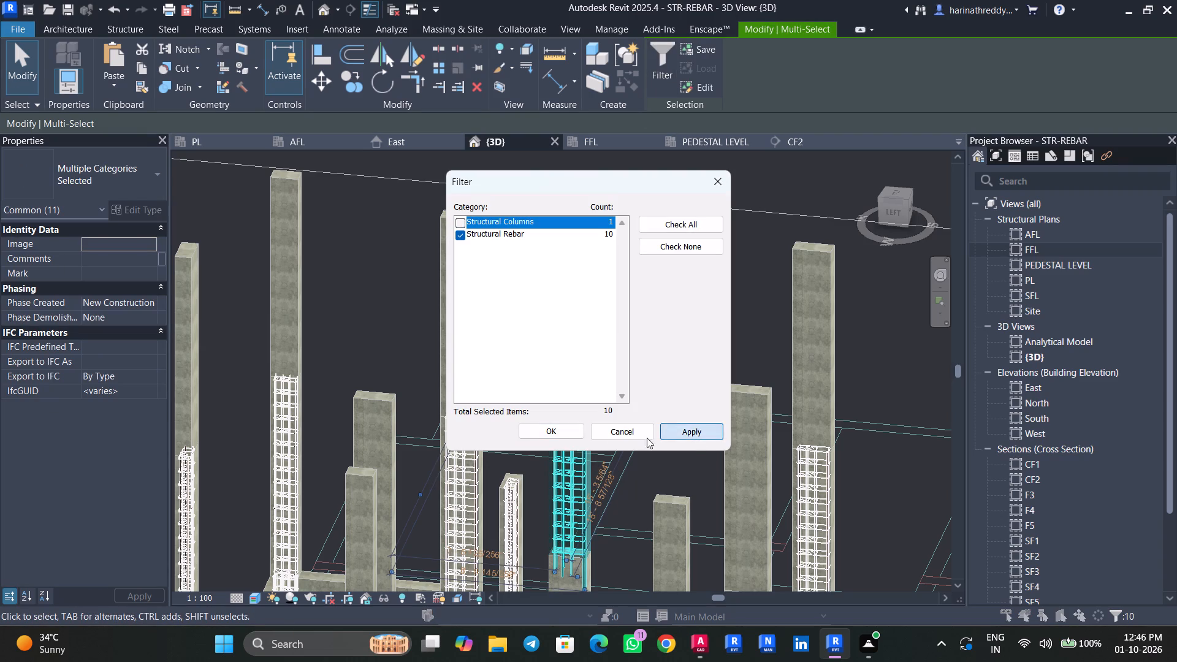
pyautogui.click(558, 435)
pyautogui.press('Delete')
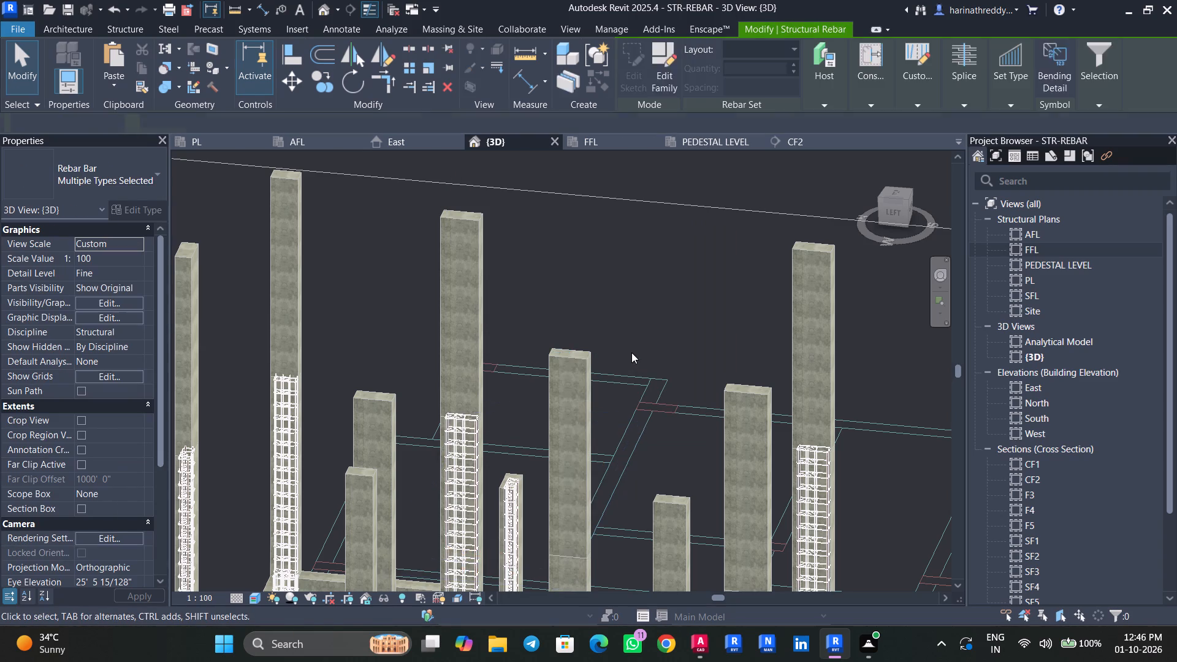
# Check the C5 column segment between PL and FFL at grid D-3 and examine the reinforcement of the columns around it.
pyautogui.moveTo(631, 352); pyautogui.dragTo(515, 179, button='middle')
pyautogui.scroll(-3, 786, 392)
pyautogui.moveTo(732, 487); pyautogui.dragTo(746, 341, button='middle')
pyautogui.click(710, 365)
pyautogui.scroll(-1, 710, 382)
pyautogui.scroll(6, 710, 382)
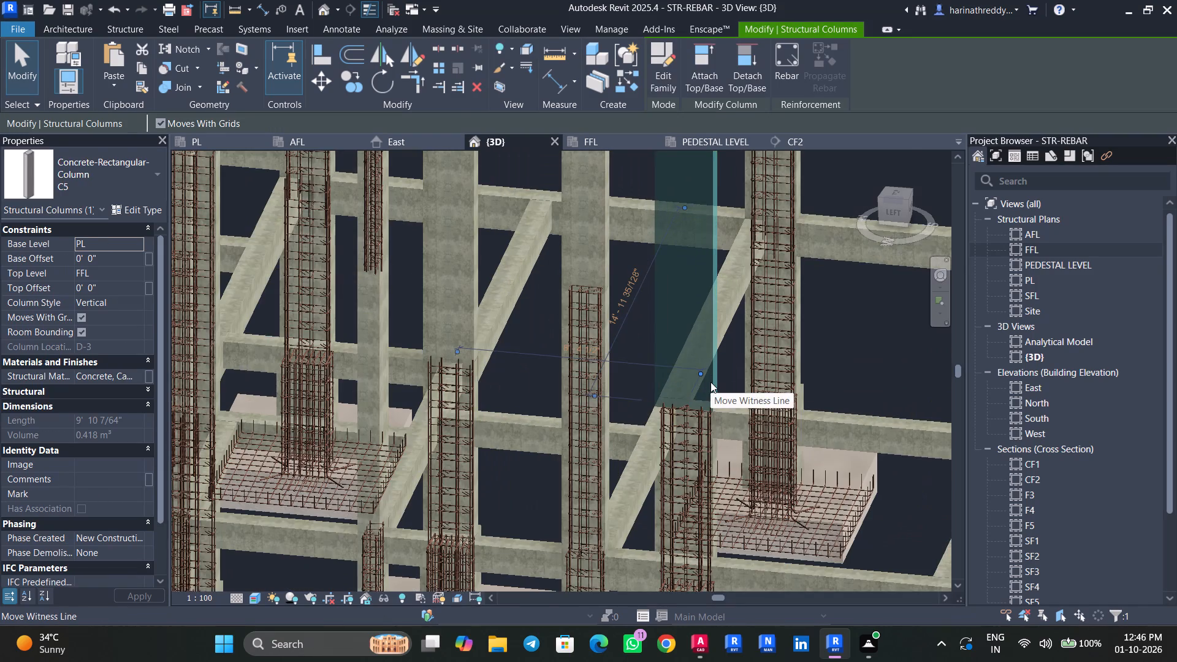
pyautogui.scroll(-6, 808, 429)
pyautogui.keyDown('shift'); pyautogui.moveTo(838, 472); pyautogui.dragTo(830, 524, button='middle'); pyautogui.keyUp('shift')
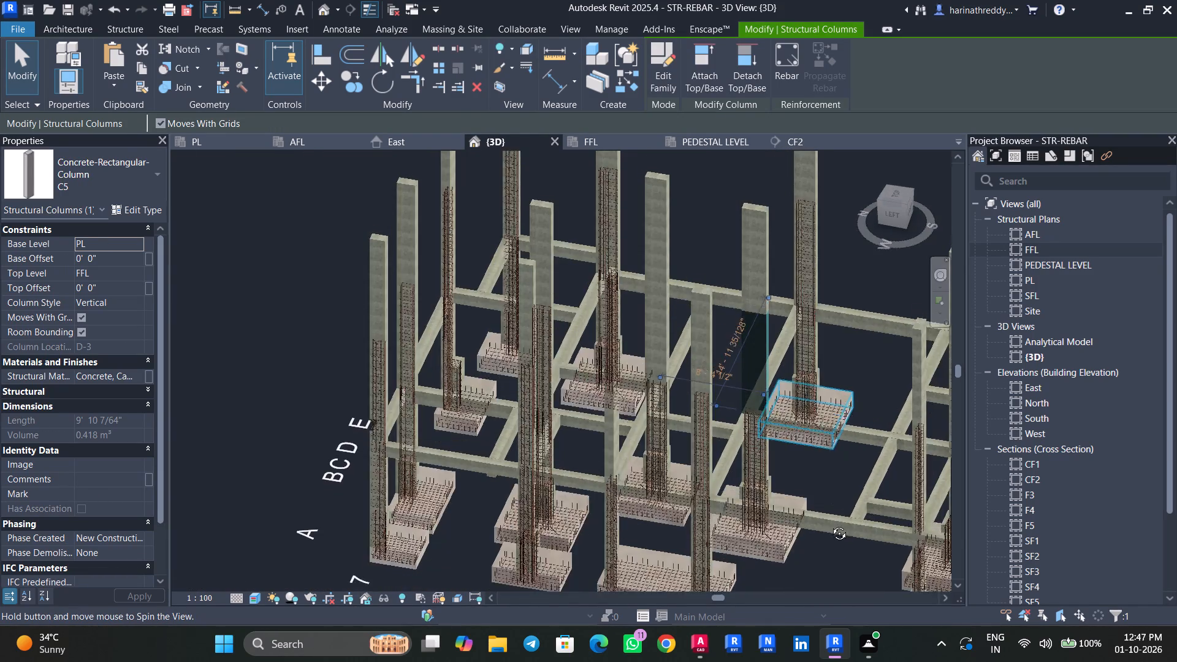
pyautogui.keyDown('shift'); pyautogui.moveTo(830, 524); pyautogui.dragTo(967, 608, button='middle'); pyautogui.keyUp('shift')
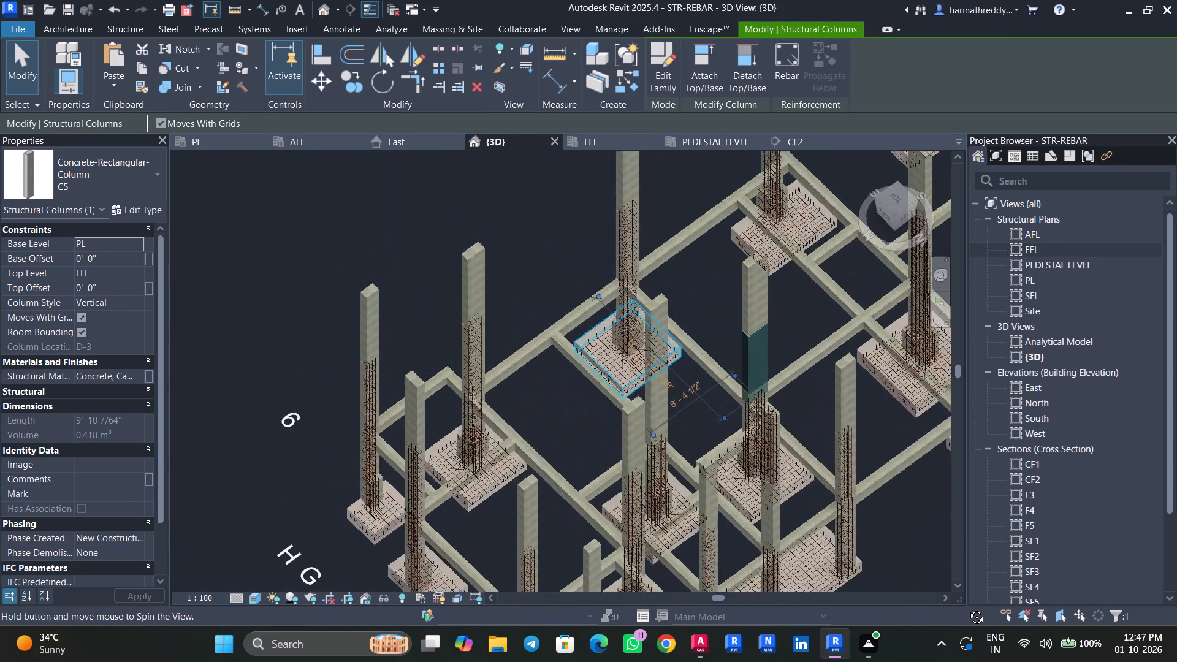
pyautogui.keyDown('shift'); pyautogui.moveTo(967, 608); pyautogui.dragTo(967, 607, button='middle'); pyautogui.keyUp('shift')
pyautogui.keyDown('shift'); pyautogui.moveTo(904, 582); pyautogui.dragTo(1097, 500, button='middle'); pyautogui.keyUp('shift')
pyautogui.scroll(10, 635, 307)
pyautogui.press('Escape')
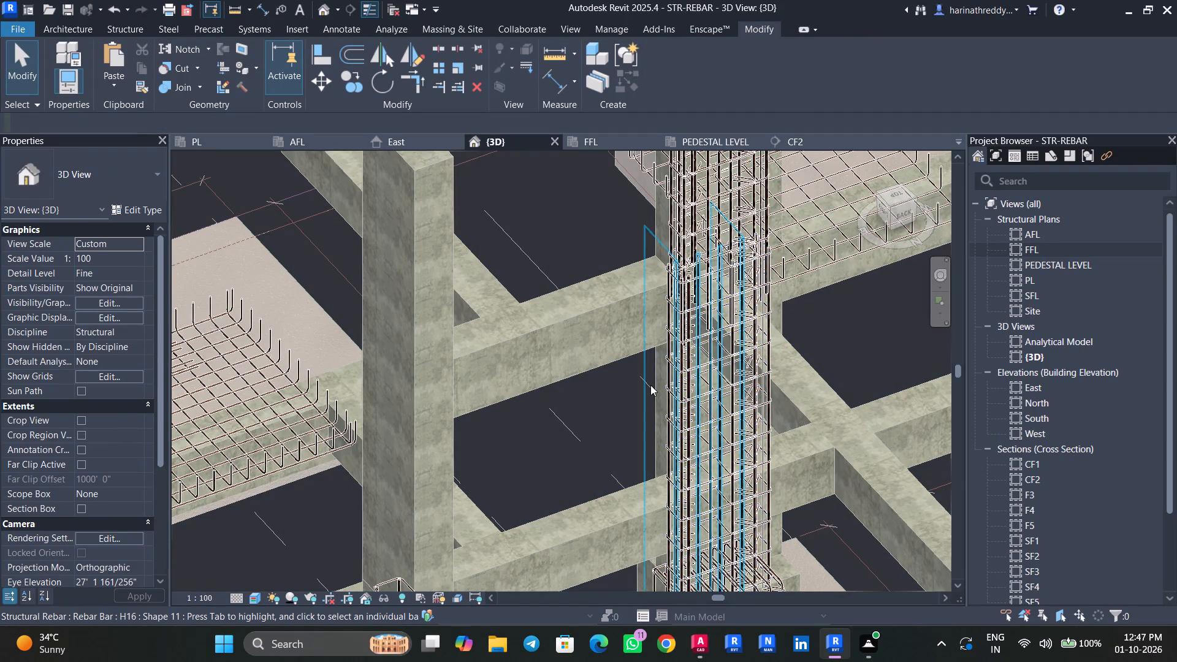
# Check the C6 column segment between PEDESTAL LEVEL and PL at grid D-2 and the reinforcement of the surrounding columns.
pyautogui.press('Tab')
pyautogui.press('Tab')
pyautogui.press('Tab')
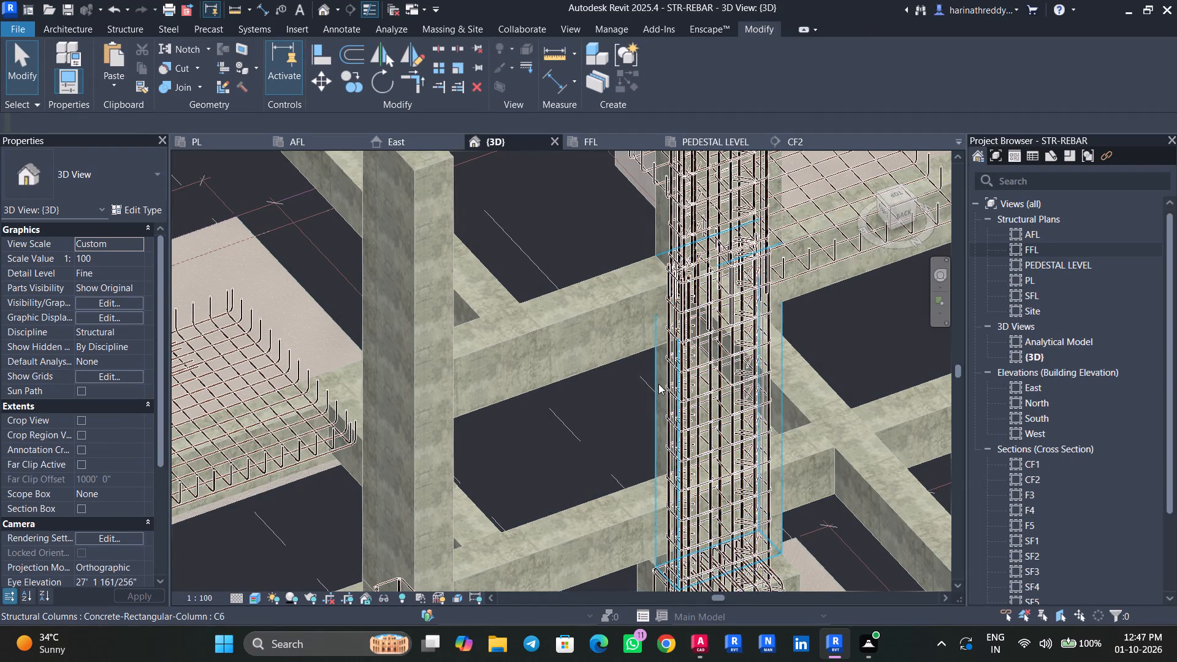
pyautogui.click(658, 384)
pyautogui.scroll(-3, 657, 384)
pyautogui.moveTo(655, 386); pyautogui.dragTo(555, 285, button='middle')
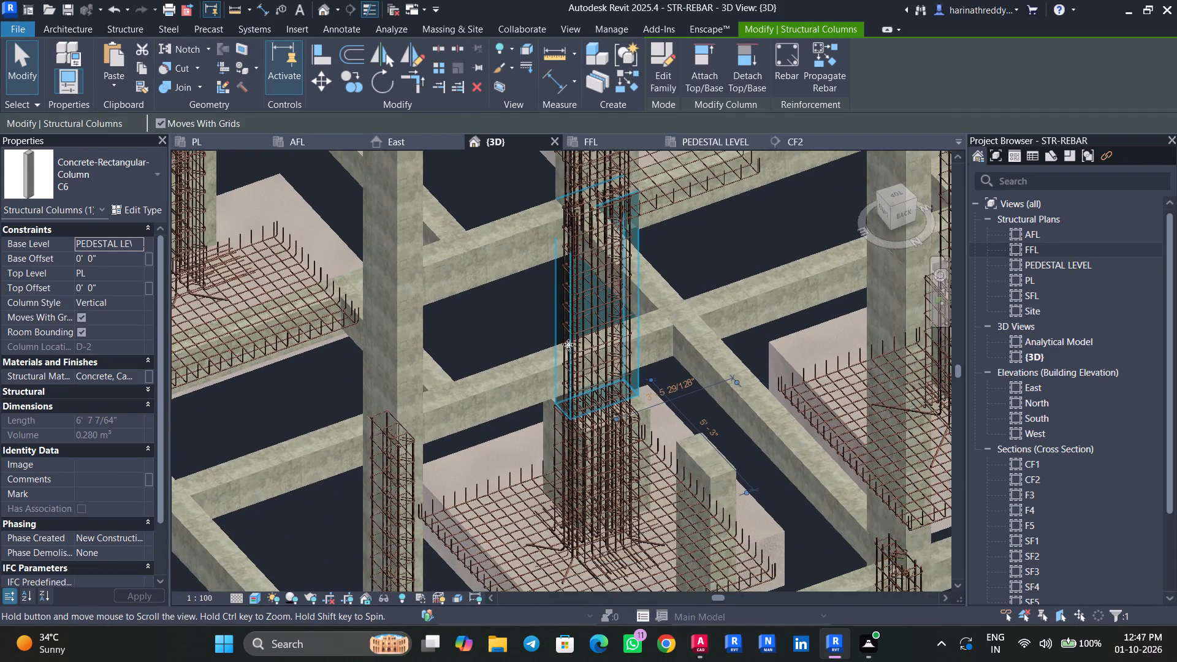
pyautogui.moveTo(666, 453); pyautogui.dragTo(538, 250, button='middle')
pyautogui.scroll(-8, 733, 407)
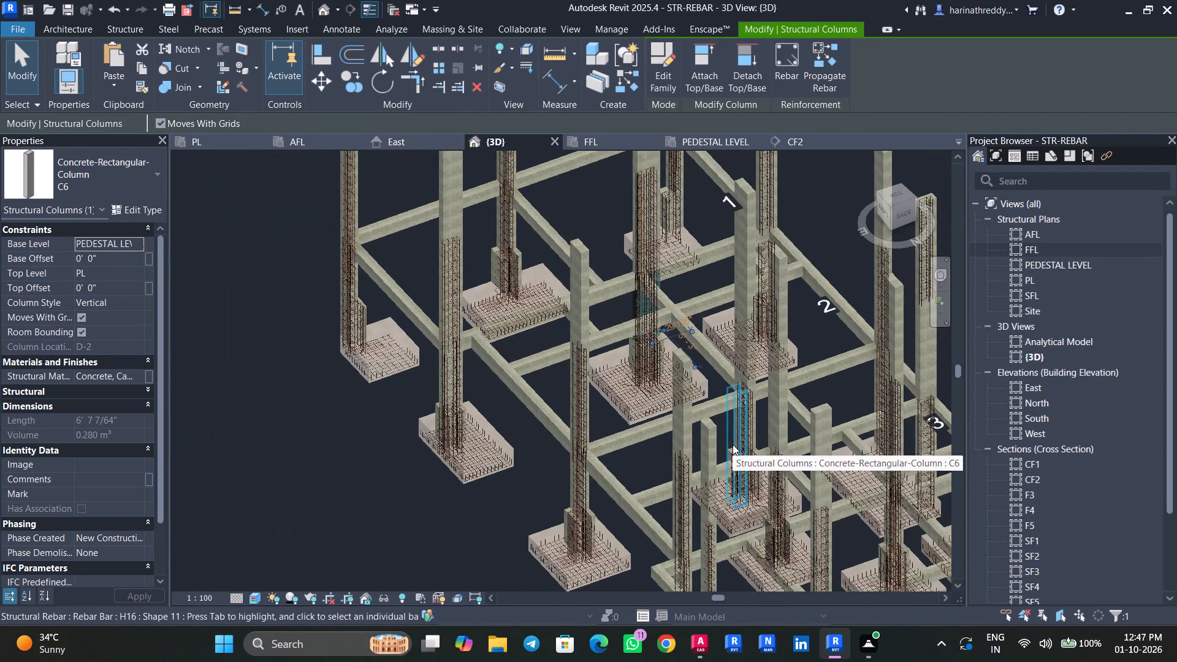
pyautogui.keyDown('shift'); pyautogui.moveTo(714, 473); pyautogui.dragTo(916, 428, button='middle'); pyautogui.keyUp('shift')
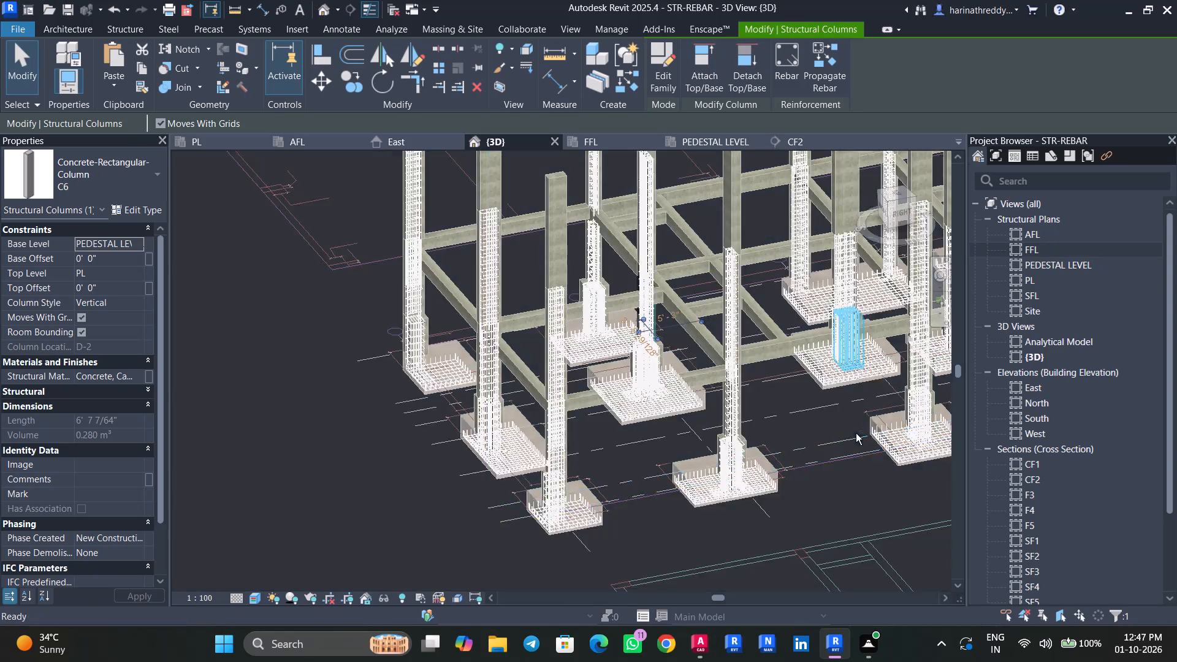
pyautogui.moveTo(856, 433); pyautogui.dragTo(755, 603, button='middle')
pyautogui.press('Escape')
pyautogui.press('Escape')
pyautogui.press('Escape')
pyautogui.scroll(4, 727, 392)
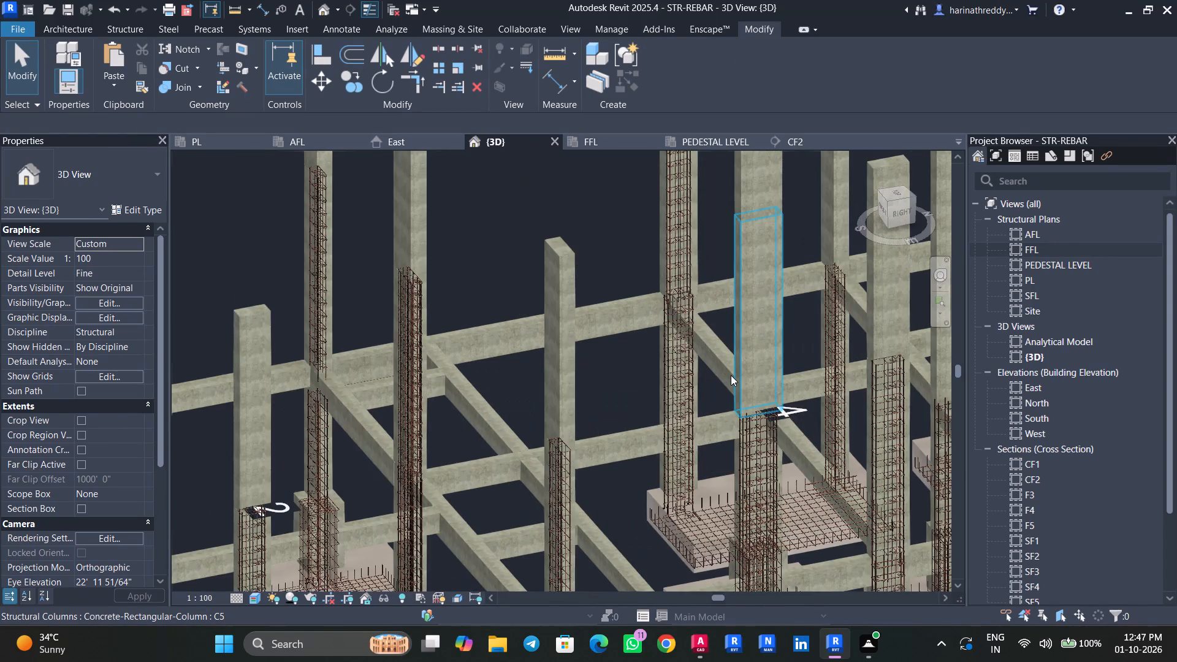
# Inspect the PL-to-FFL segments of column C5 at grid D-3 and column C4 near grid E-4, including from the front.
pyautogui.click(731, 375)
pyautogui.scroll(4, 739, 410)
pyautogui.scroll(-2, 671, 427)
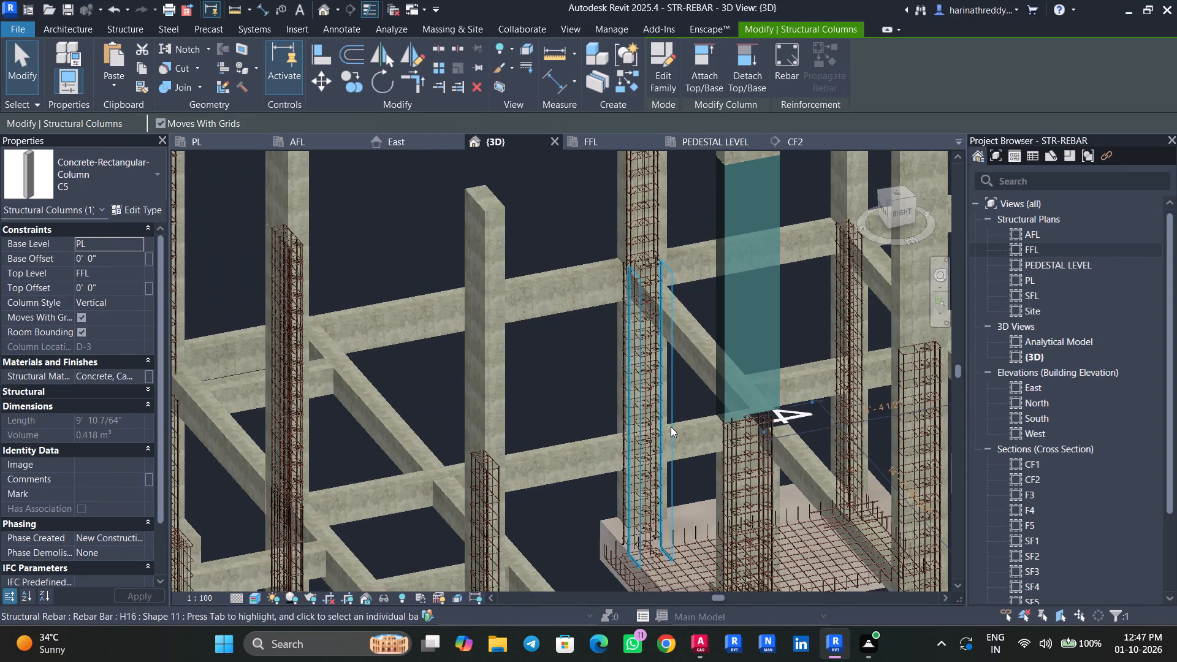
pyautogui.keyDown('shift'); pyautogui.moveTo(557, 440); pyautogui.dragTo(644, 423, button='middle'); pyautogui.keyUp('shift')
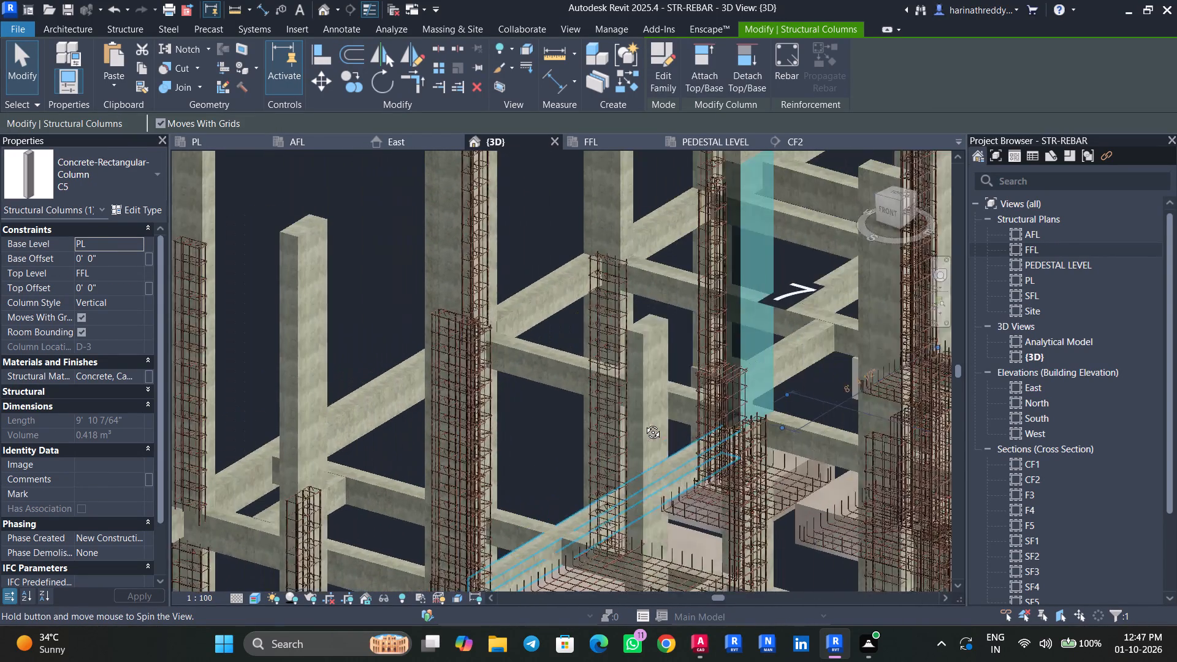
pyautogui.keyDown('shift'); pyautogui.moveTo(644, 423); pyautogui.dragTo(642, 424, button='middle'); pyautogui.keyUp('shift')
pyautogui.click(889, 214)
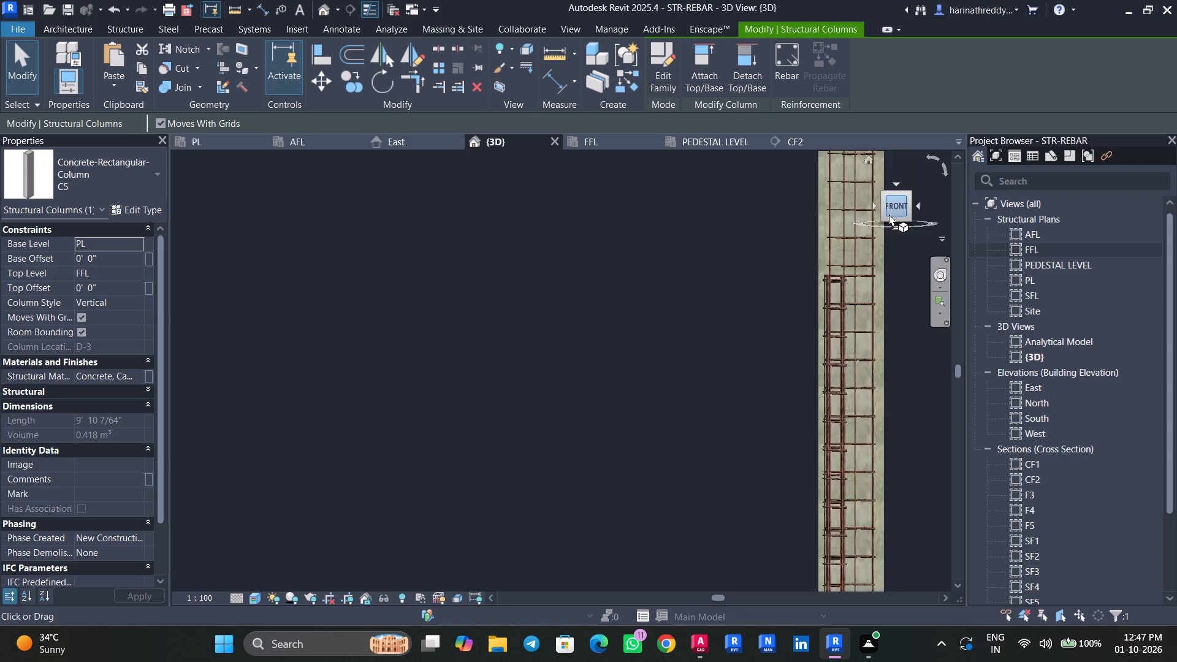
pyautogui.press('Escape')
pyautogui.press('Escape')
pyautogui.press('Escape')
pyautogui.click(646, 432)
pyautogui.scroll(-2, 646, 432)
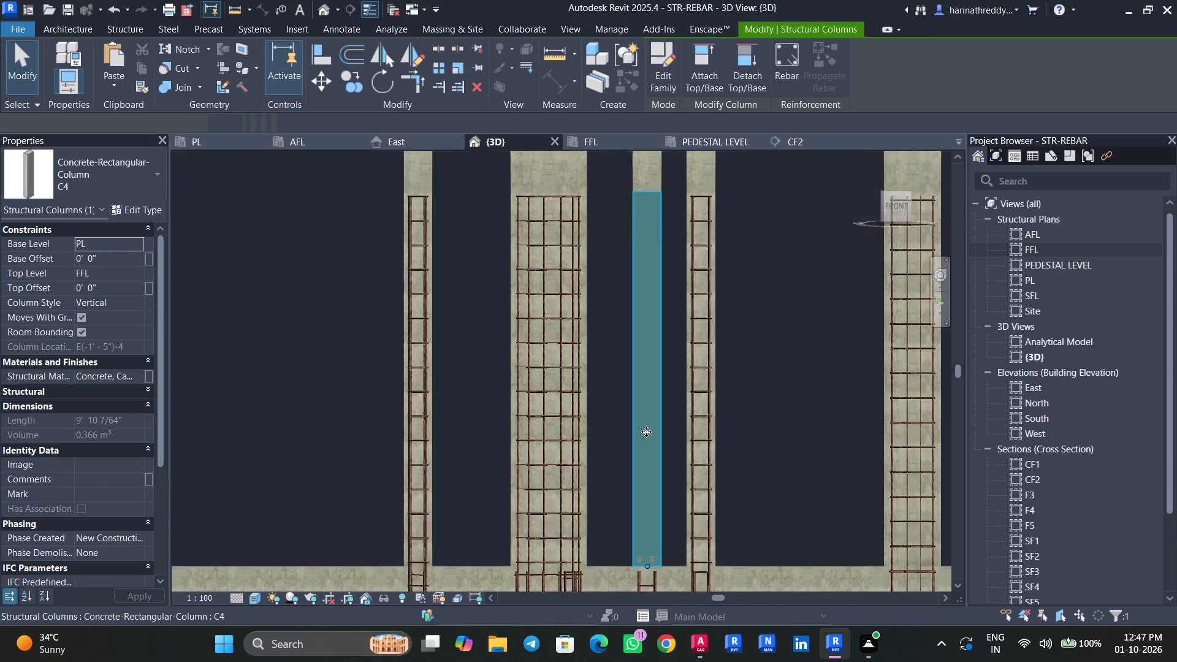
pyautogui.scroll(-3, 647, 432)
pyautogui.keyDown('shift'); pyautogui.moveTo(733, 427); pyautogui.dragTo(700, 520, button='middle'); pyautogui.keyUp('shift')
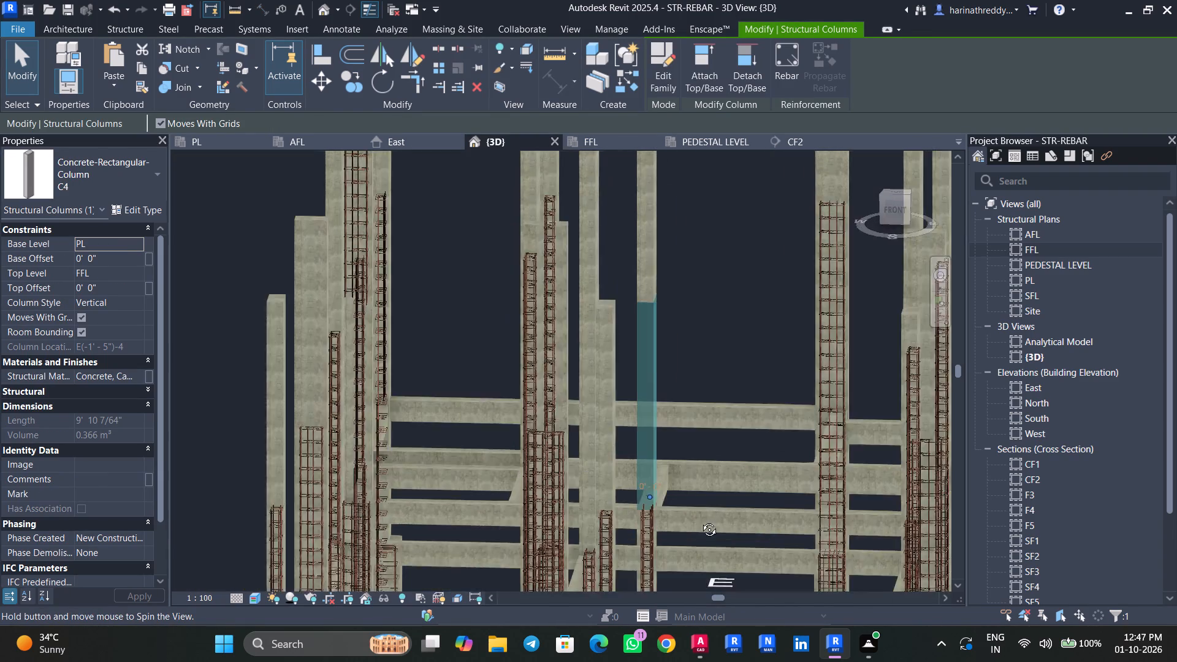
pyautogui.keyDown('shift'); pyautogui.moveTo(700, 520); pyautogui.dragTo(629, 645, button='middle'); pyautogui.keyUp('shift')
pyautogui.keyDown('shift'); pyautogui.moveTo(807, 481); pyautogui.dragTo(739, 470, button='middle'); pyautogui.keyUp('shift')
pyautogui.moveTo(740, 473); pyautogui.dragTo(754, 571, button='middle')
pyautogui.press('Escape')
# Check the types and reinforcement of the PL-to-FFL column segments at grids A-5, B-7, D-2 and A-2.
pyautogui.scroll(3, 709, 196)
pyautogui.click(714, 192)
pyautogui.scroll(-3, 738, 219)
pyautogui.moveTo(738, 219); pyautogui.dragTo(510, 219, button='middle')
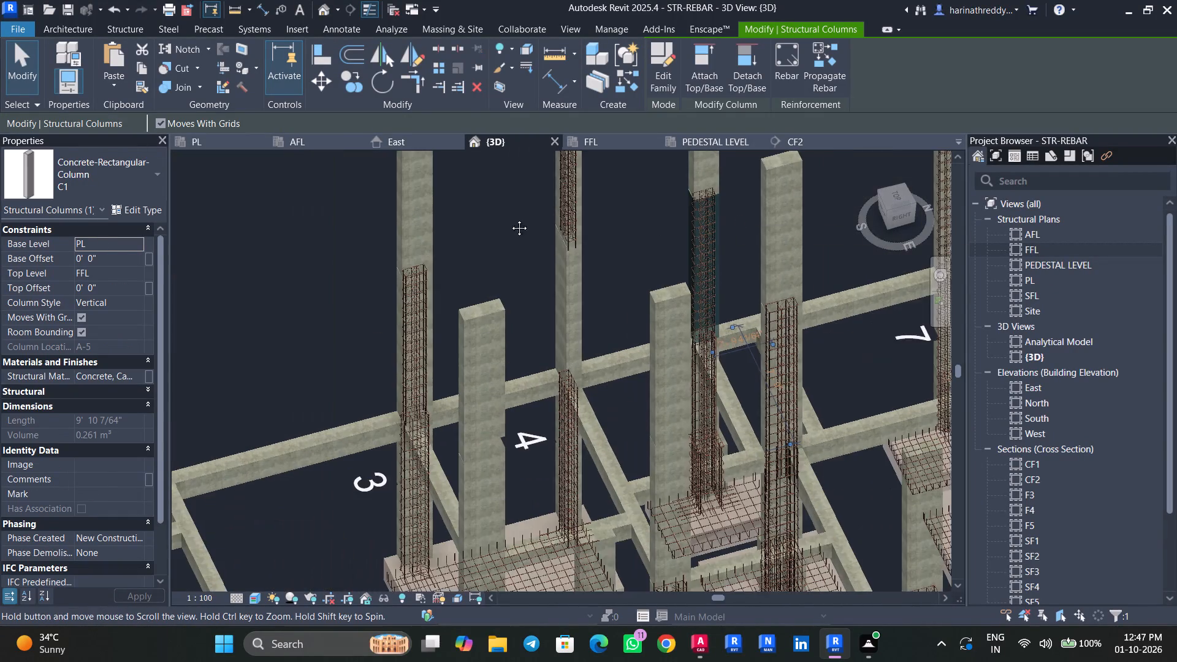
pyautogui.moveTo(510, 219); pyautogui.dragTo(498, 219, button='middle')
pyautogui.press('Escape')
pyautogui.click(788, 280)
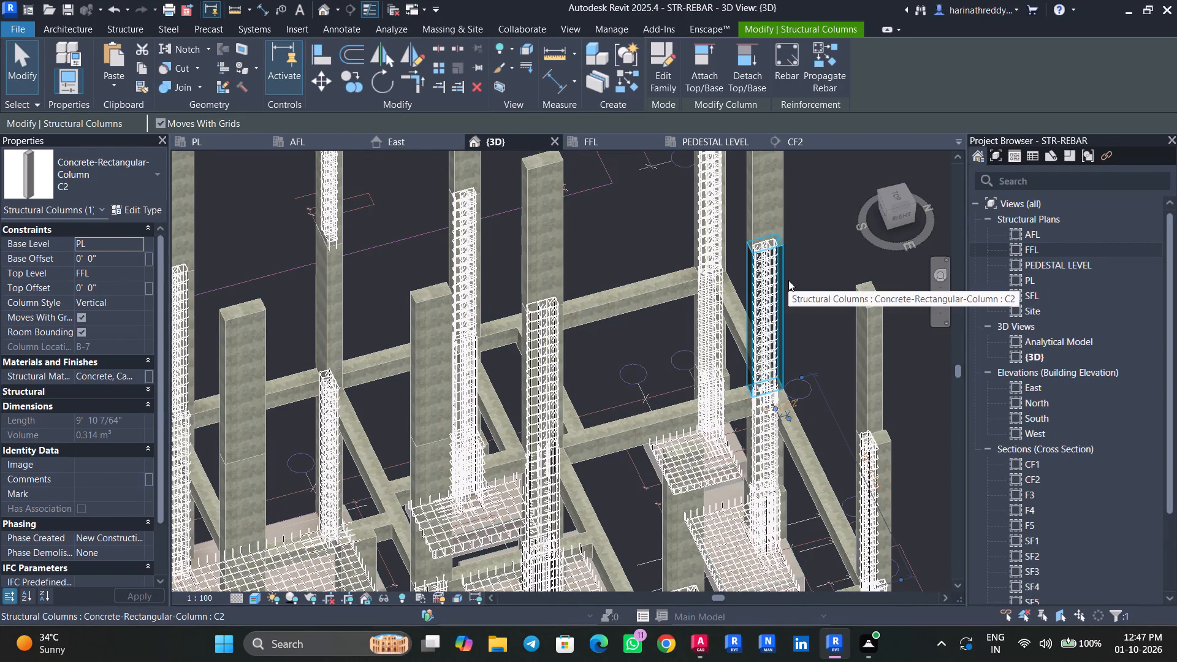
pyautogui.scroll(-4, 788, 280)
pyautogui.moveTo(791, 284); pyautogui.dragTo(869, 159, button='middle')
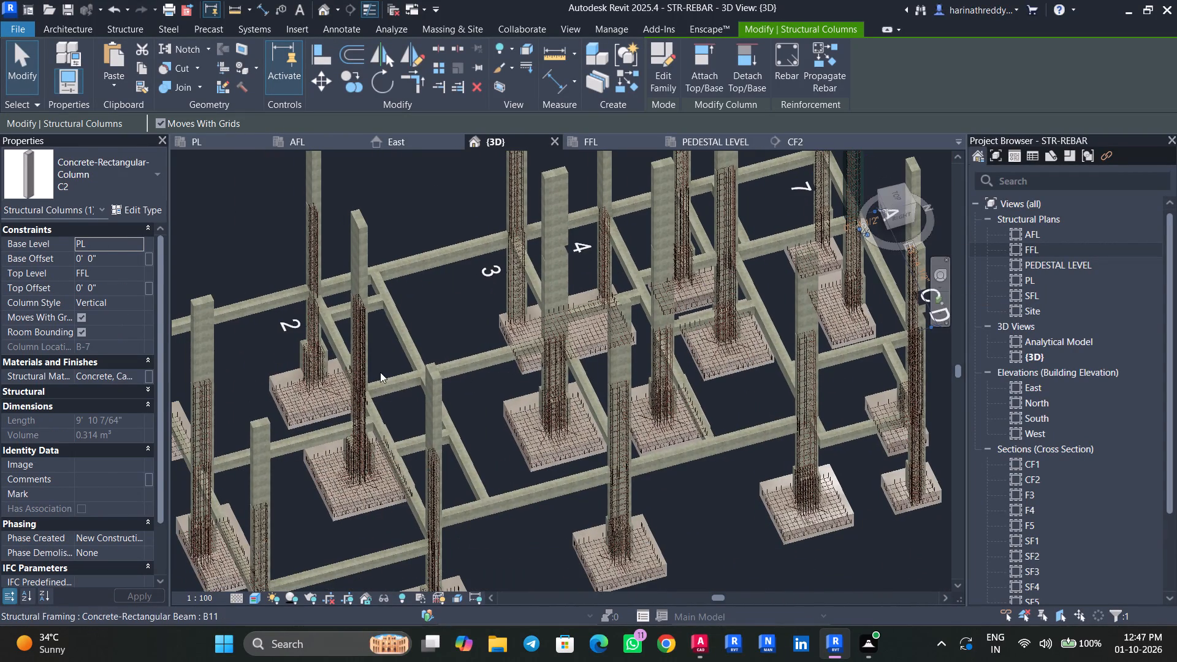
pyautogui.scroll(8, 349, 339)
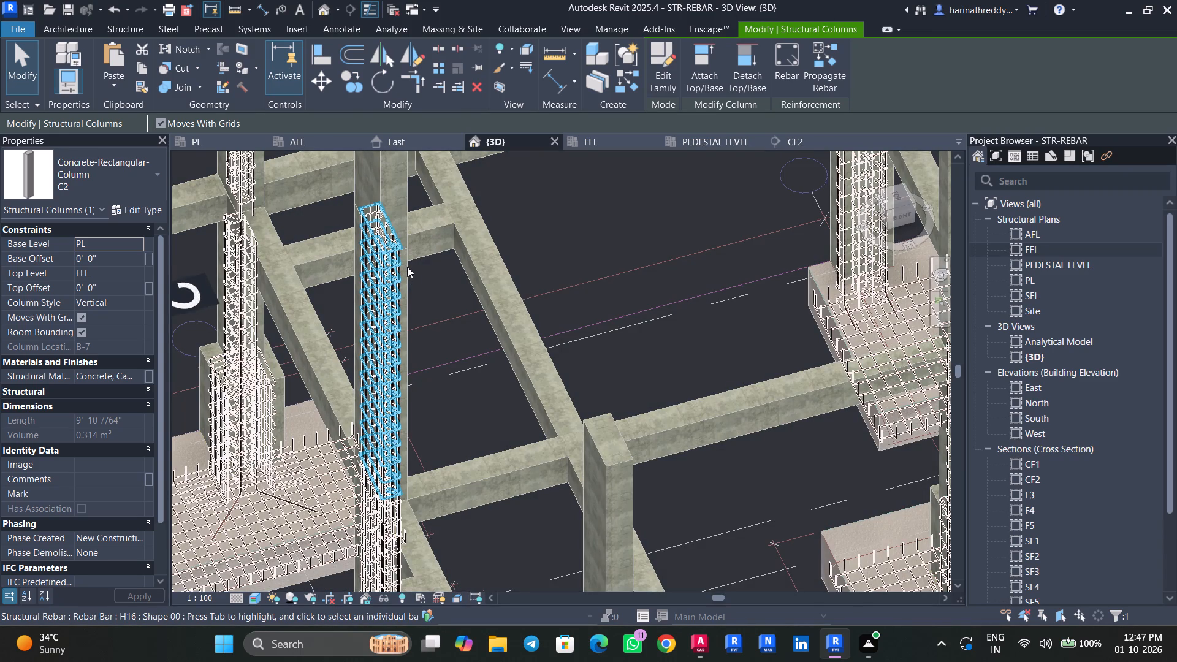
pyautogui.click(411, 267)
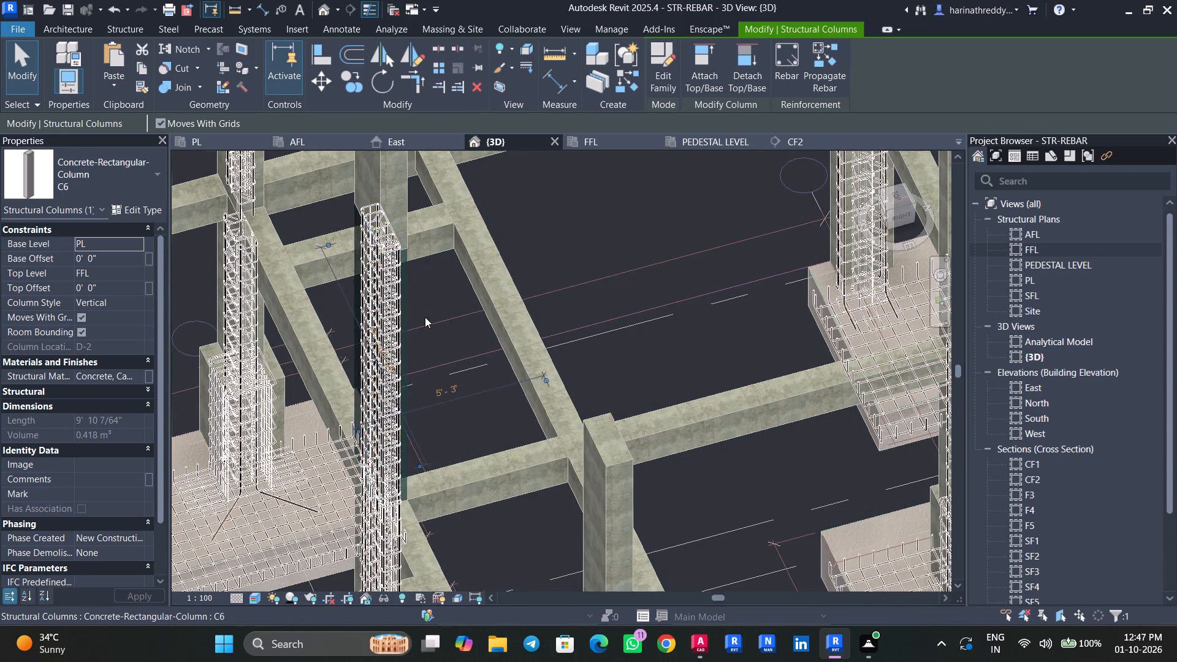
pyautogui.scroll(-3, 425, 317)
pyautogui.press('Escape')
pyautogui.moveTo(430, 330); pyautogui.dragTo(533, 476, button='middle')
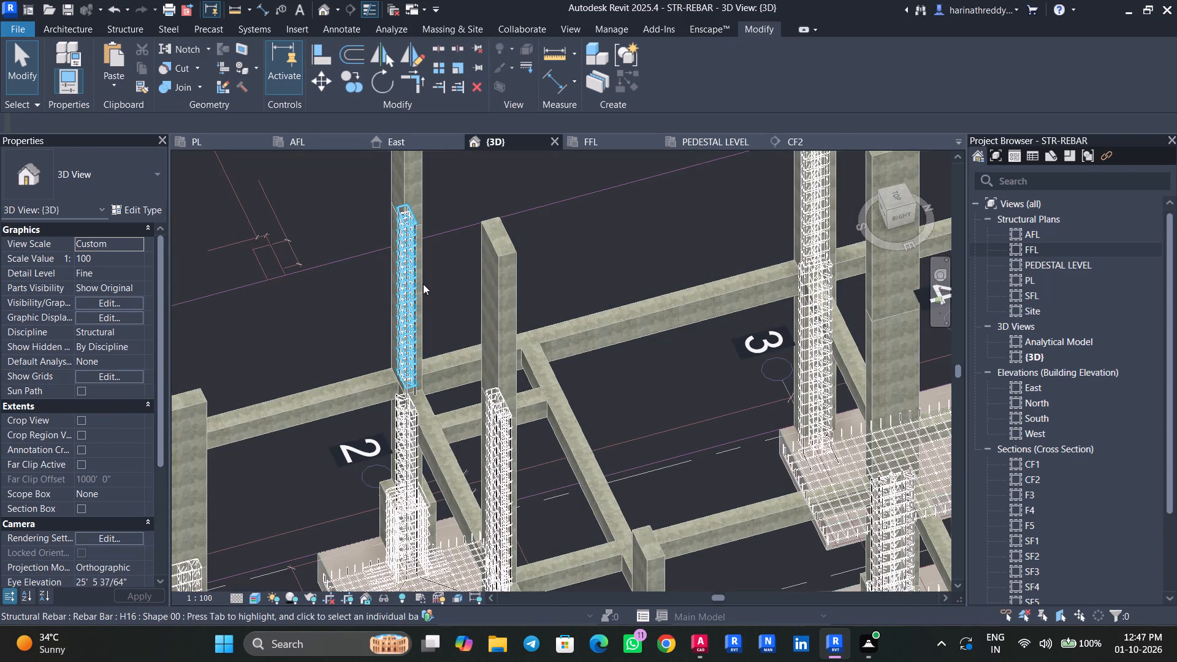
pyautogui.click(423, 282)
pyautogui.scroll(-4, 424, 281)
pyautogui.moveTo(429, 281); pyautogui.dragTo(504, 164, button='middle')
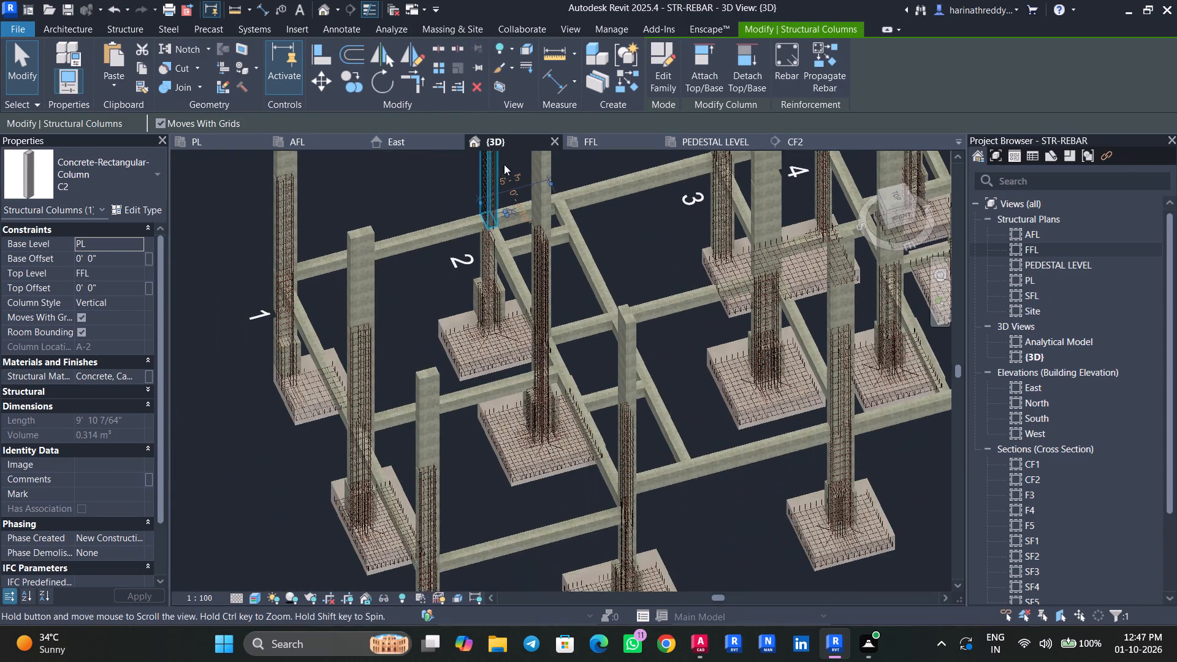
pyautogui.press('Escape')
pyautogui.press('Escape')
# Propagate rebar from the reinforced PL-to-FFL column segment near grid 1 to the bare C4 segment near grid E-4, aligned by host.
pyautogui.scroll(13, 361, 342)
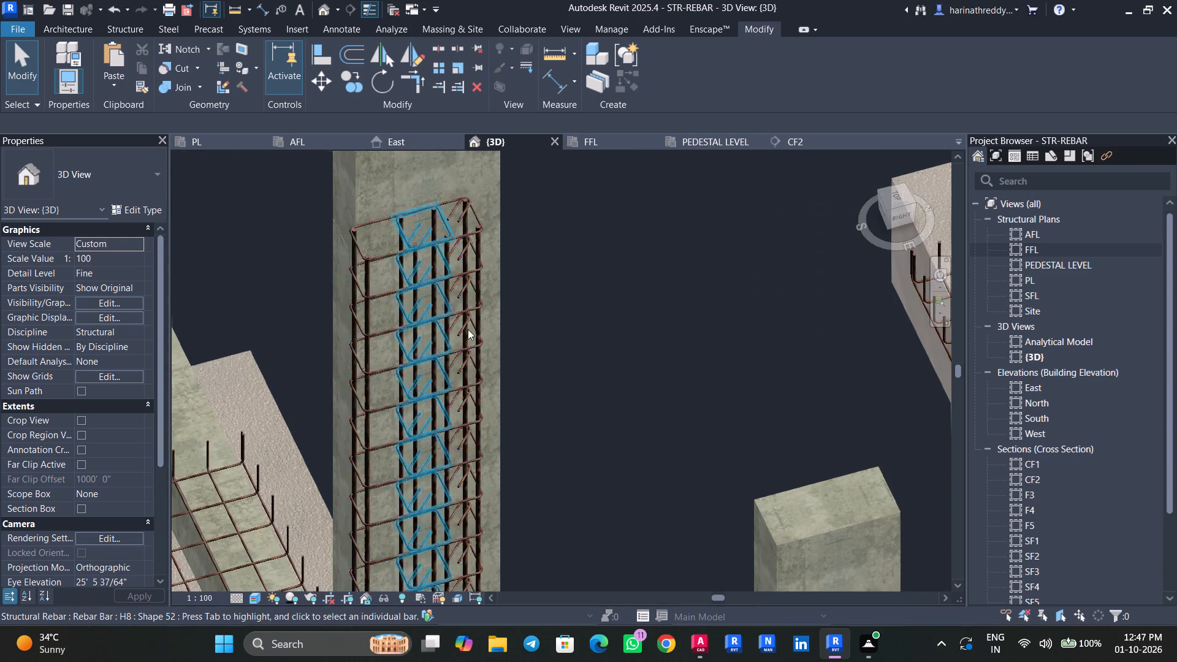
pyautogui.click(498, 329)
pyautogui.scroll(-10, 499, 329)
pyautogui.click(830, 69)
pyautogui.moveTo(790, 360); pyautogui.dragTo(511, 428, button='middle')
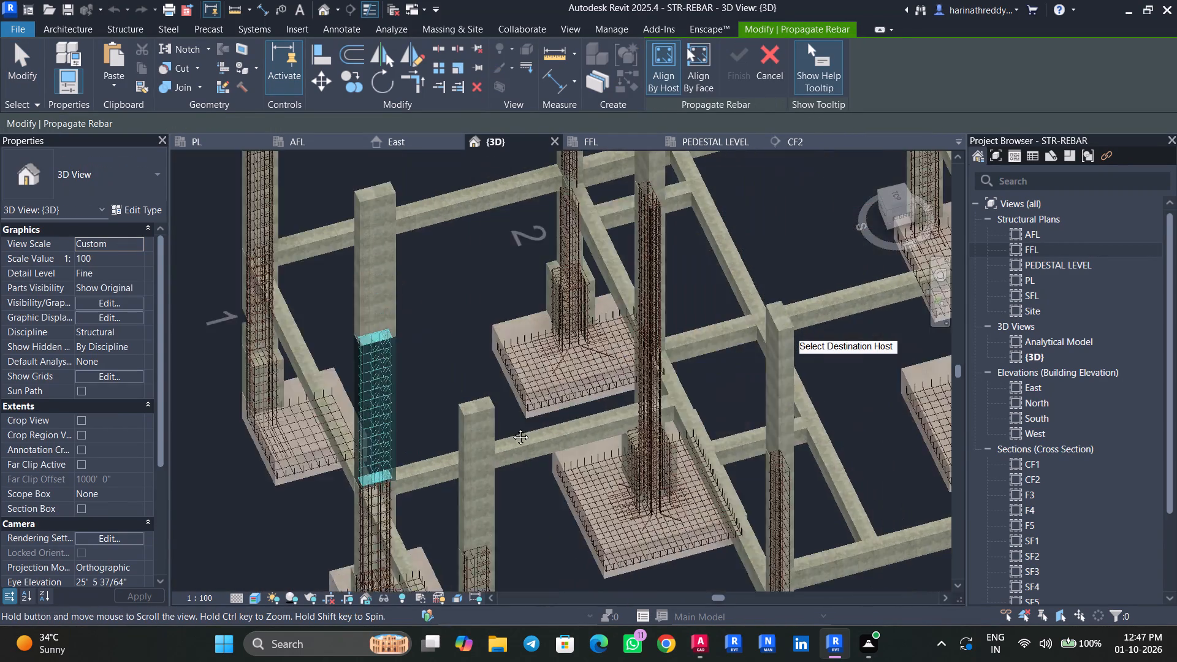
pyautogui.moveTo(511, 428); pyautogui.dragTo(383, 461, button='middle')
pyautogui.moveTo(693, 449); pyautogui.dragTo(486, 511, button='middle')
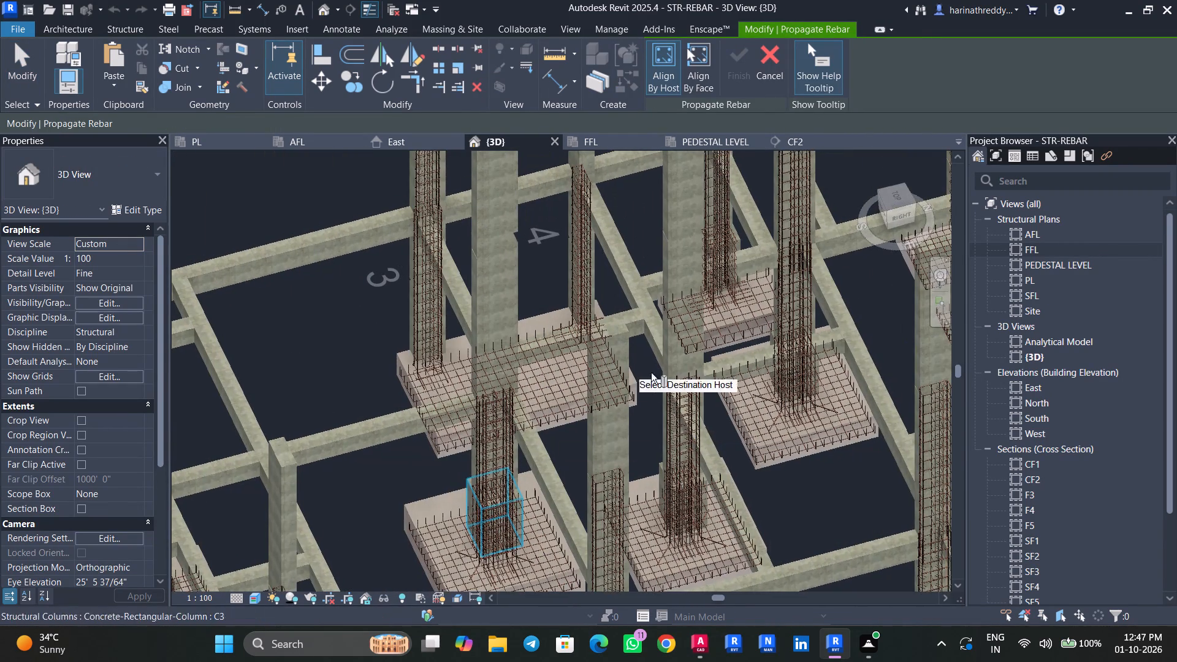
pyautogui.click(666, 336)
pyautogui.click(737, 74)
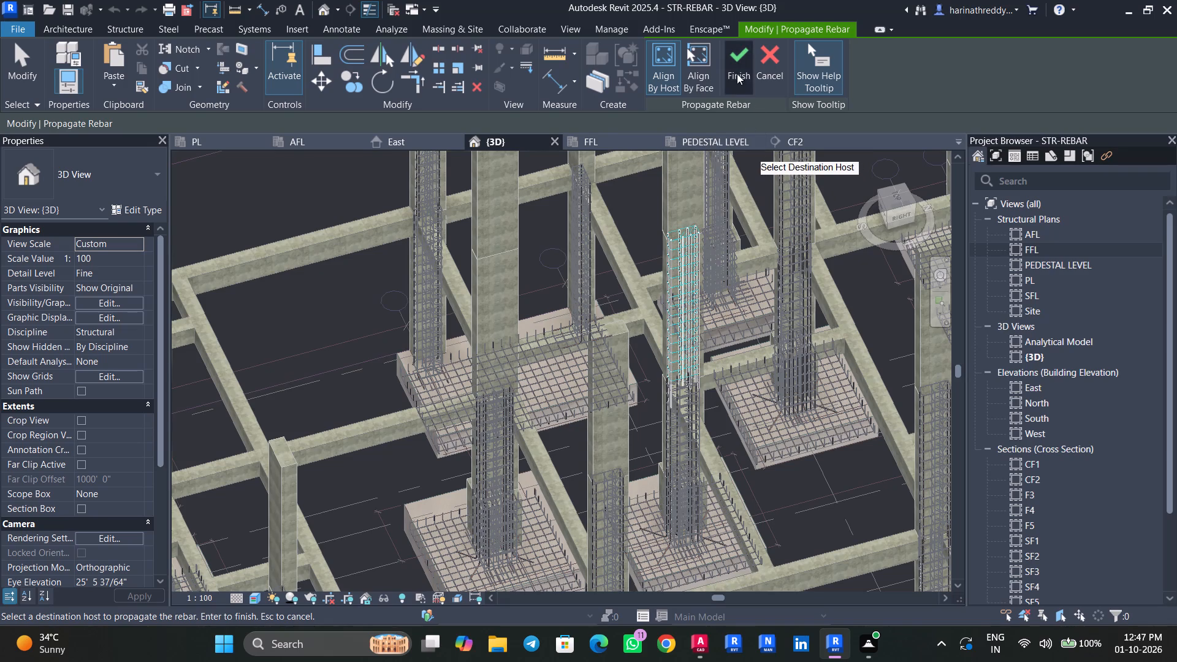
pyautogui.press('Escape')
pyautogui.press('Escape')
# Inspect the propagated reinforcement in the PL-to-FFL C4 column segment near grid E-4 close up.
pyautogui.scroll(3, 700, 235)
pyautogui.scroll(-1, 703, 234)
pyautogui.scroll(1, 703, 234)
pyautogui.scroll(-1, 704, 237)
pyautogui.scroll(4, 704, 237)
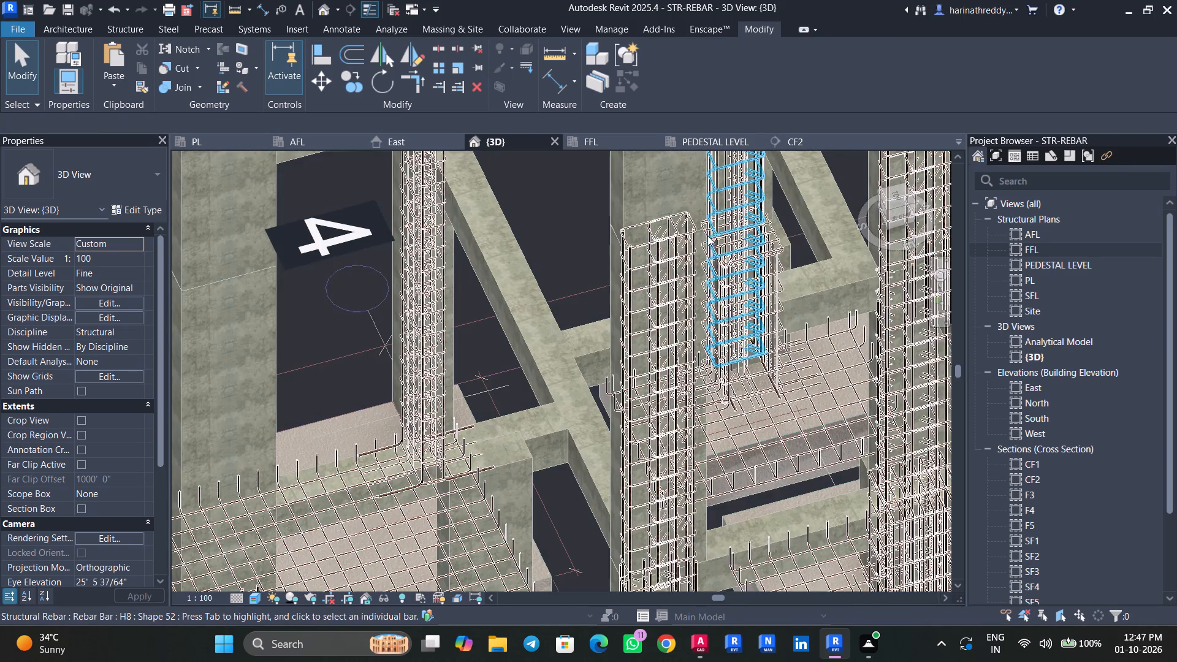
pyautogui.click(609, 249)
pyautogui.scroll(-5, 609, 248)
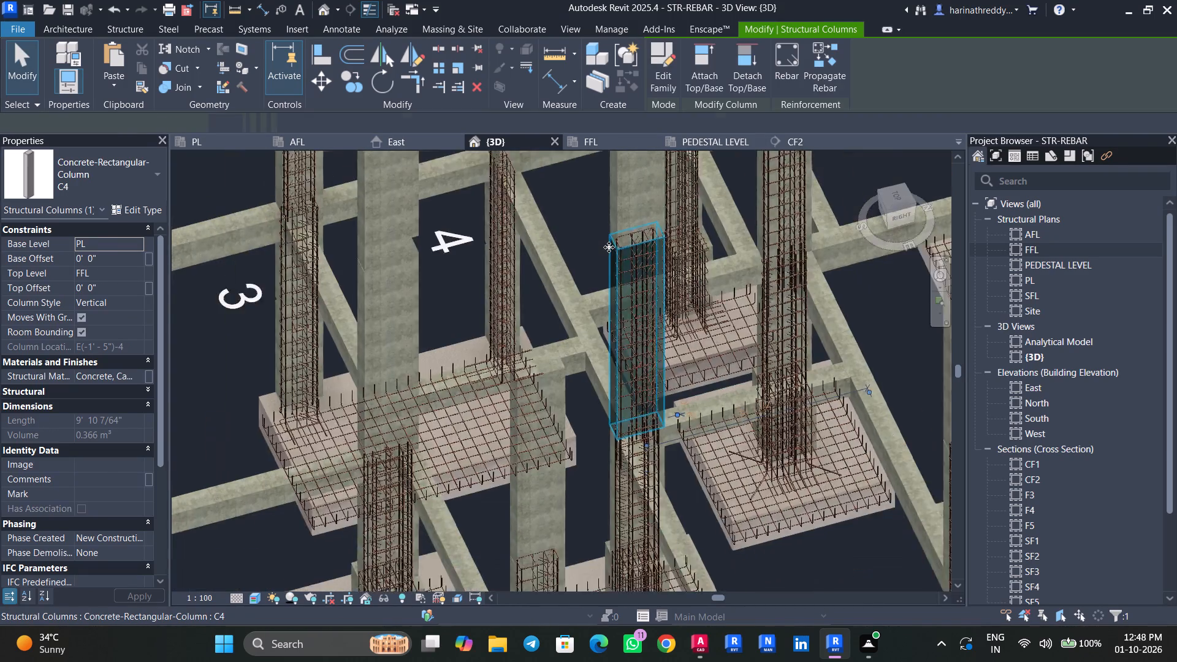
pyautogui.scroll(-3, 609, 247)
pyautogui.press('Escape')
pyautogui.press('Escape')
# Check the C5 segment between PL and FFL at grid D-3 and examine the frame from all sides for missing or misplaced column rebar.
pyautogui.click(470, 307)
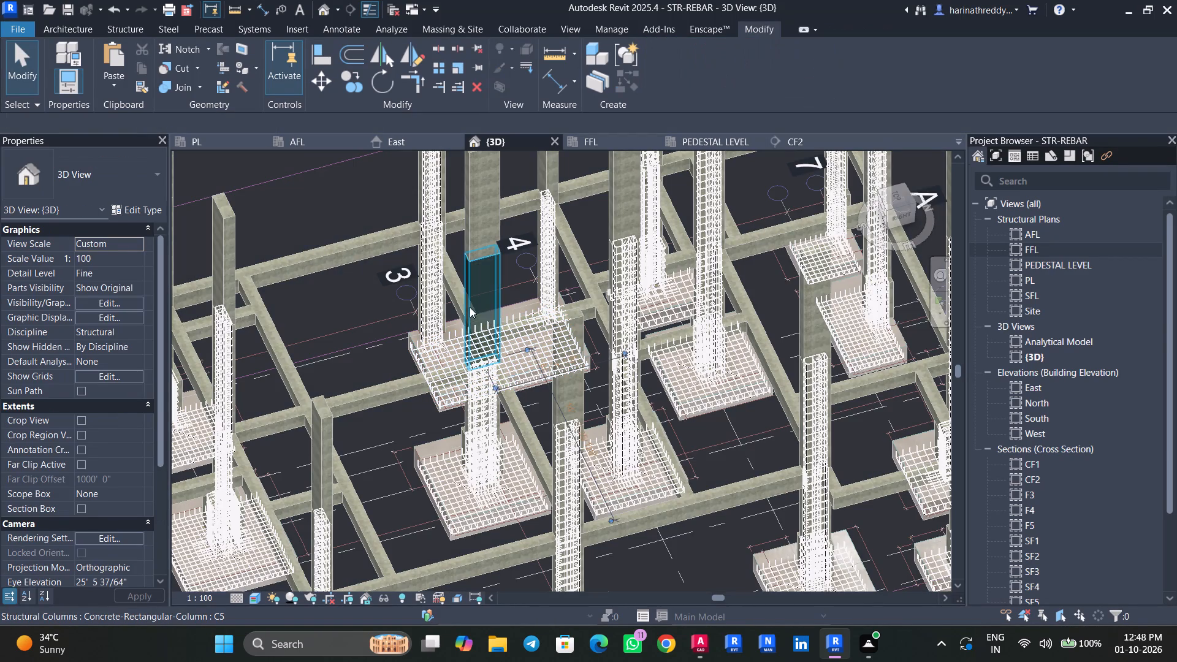
pyautogui.scroll(-5, 470, 307)
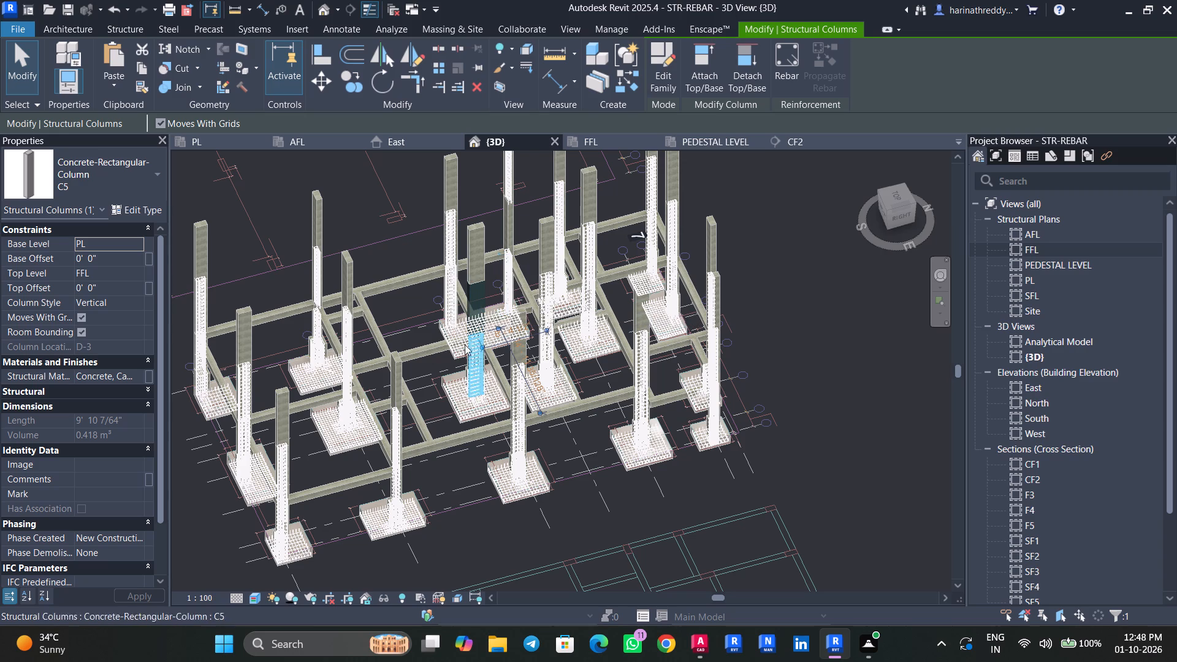
pyautogui.keyDown('shift'); pyautogui.moveTo(495, 554); pyautogui.dragTo(662, 495, button='middle'); pyautogui.keyUp('shift')
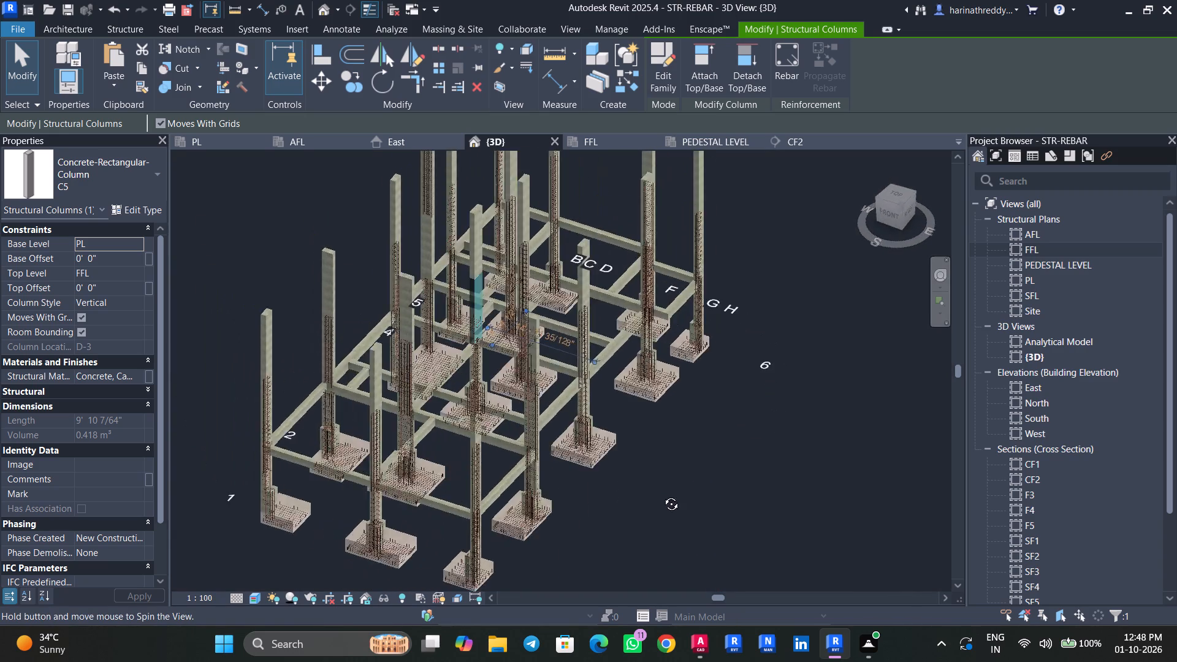
pyautogui.keyDown('shift'); pyautogui.moveTo(662, 495); pyautogui.dragTo(939, 517, button='middle'); pyautogui.keyUp('shift')
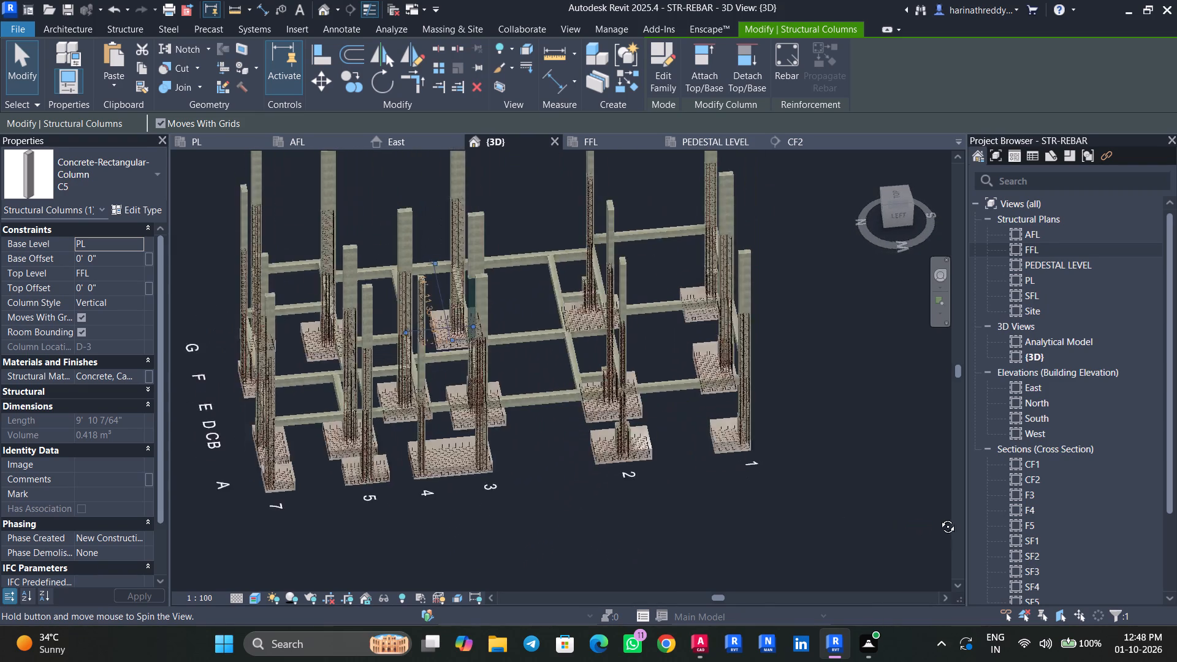
pyautogui.keyDown('shift'); pyautogui.moveTo(939, 517); pyautogui.dragTo(1013, 513, button='middle'); pyautogui.keyUp('shift')
pyautogui.keyDown('shift'); pyautogui.moveTo(551, 550); pyautogui.dragTo(734, 516, button='middle'); pyautogui.keyUp('shift')
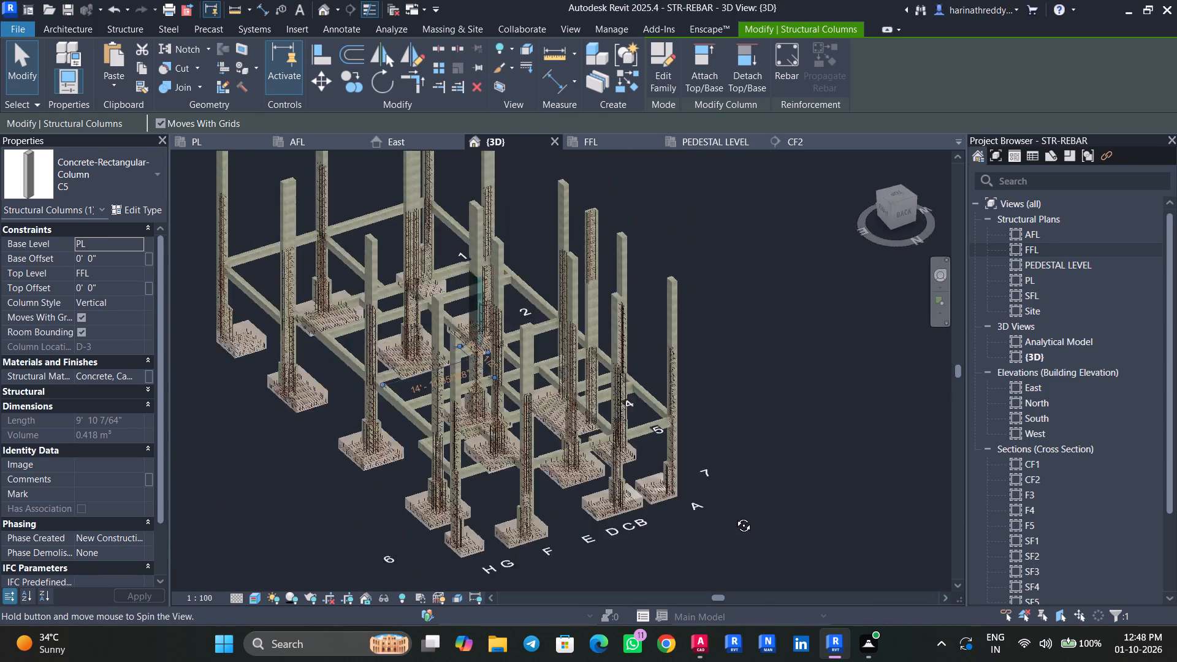
pyautogui.keyDown('shift'); pyautogui.moveTo(734, 516); pyautogui.dragTo(812, 509, button='middle'); pyautogui.keyUp('shift')
pyautogui.scroll(2, 462, 311)
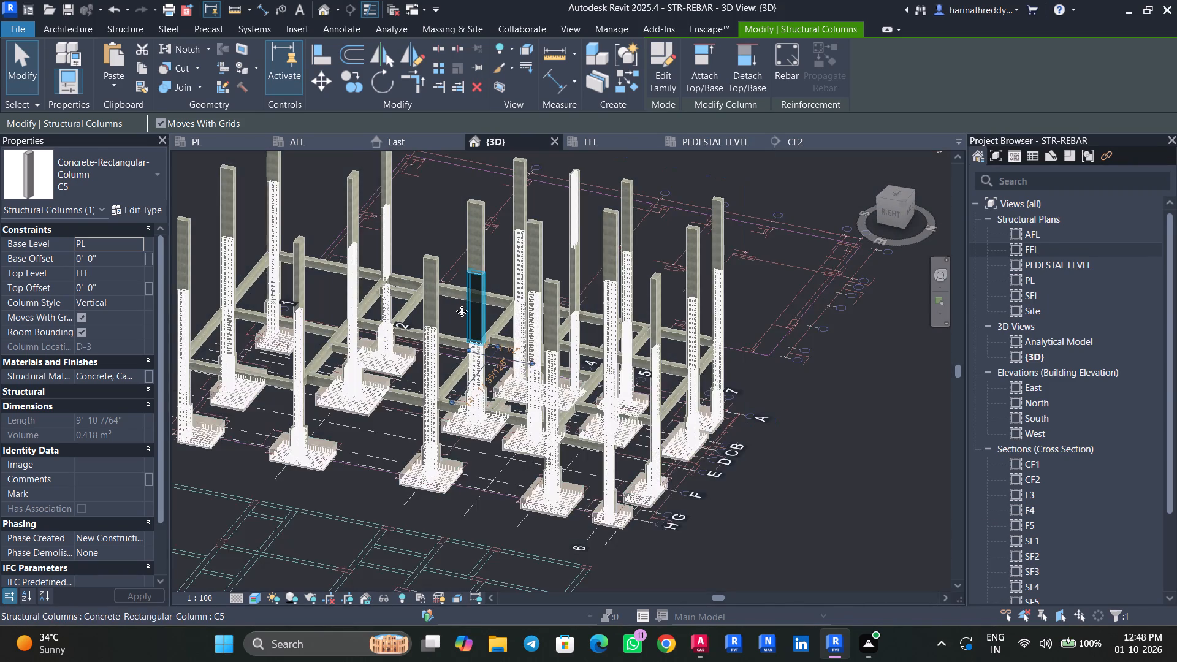
pyautogui.scroll(6, 462, 311)
pyautogui.keyDown('shift'); pyautogui.moveTo(464, 319); pyautogui.dragTo(589, 302, button='middle'); pyautogui.keyUp('shift')
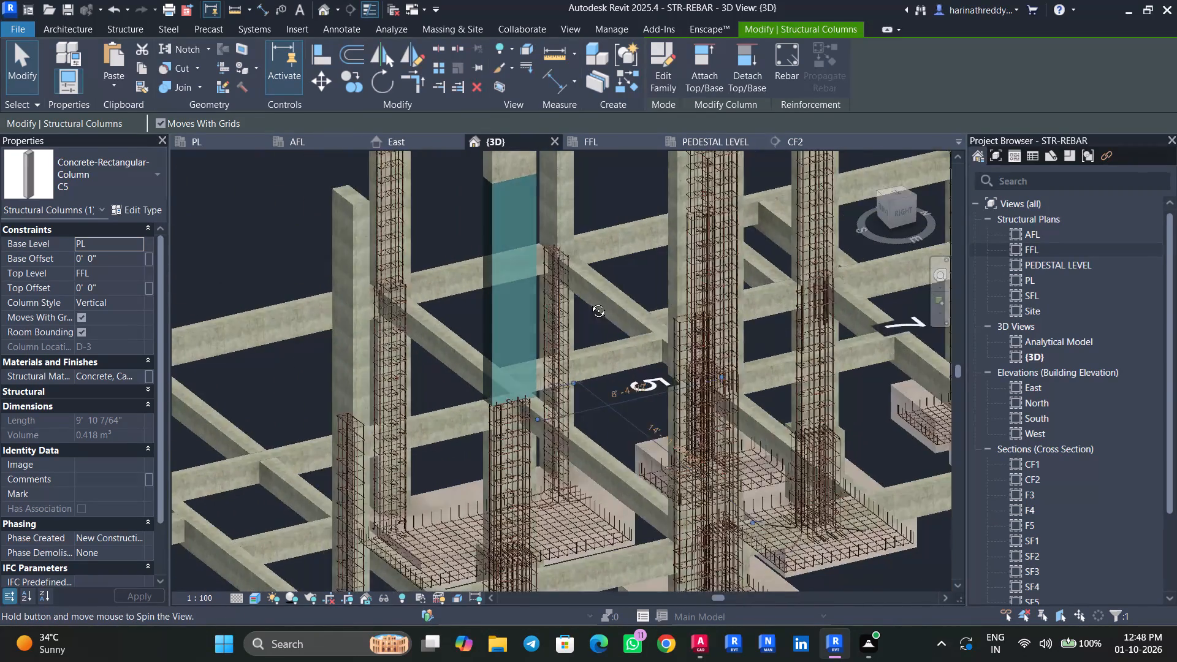
pyautogui.keyDown('shift'); pyautogui.moveTo(589, 302); pyautogui.dragTo(677, 297, button='middle'); pyautogui.keyUp('shift')
pyautogui.keyDown('shift'); pyautogui.moveTo(477, 264); pyautogui.dragTo(446, 265, button='middle'); pyautogui.keyUp('shift')
pyautogui.moveTo(381, 270); pyautogui.dragTo(409, 432, button='middle')
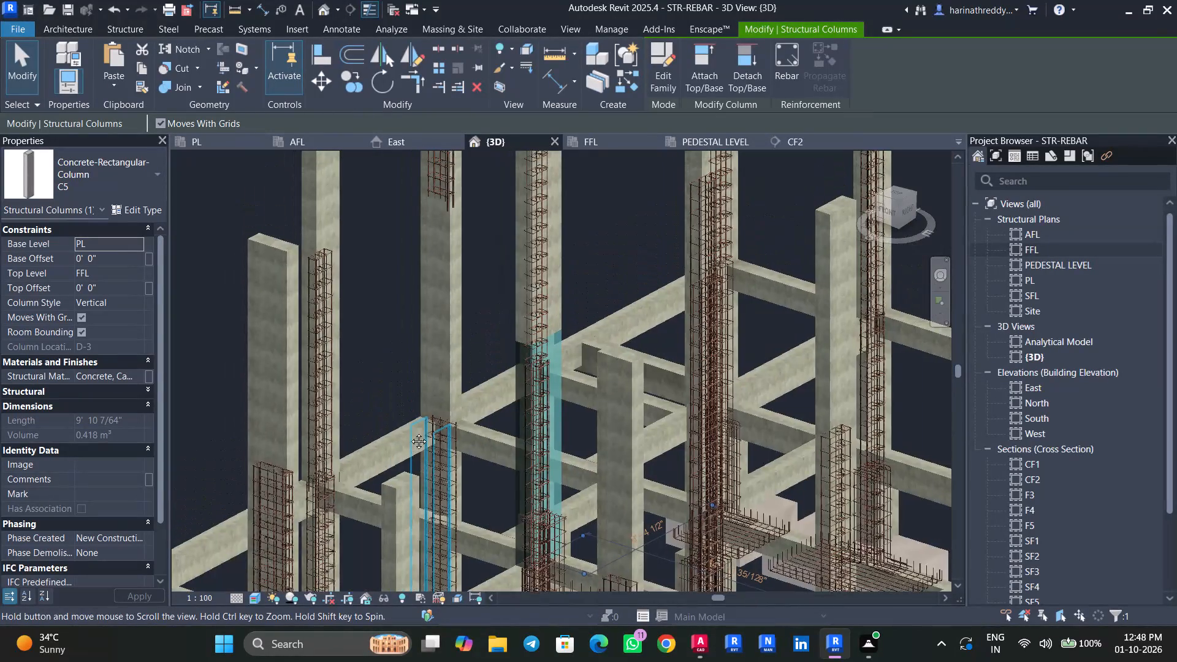
pyautogui.moveTo(409, 432); pyautogui.dragTo(409, 430, button='middle')
# Propagate rebar from the C2 segment between FFL and SFL at grid A-4 to the bare PL-to-FFL segment below it.
pyautogui.press('Escape')
pyautogui.press('Escape')
pyautogui.click(451, 314)
pyautogui.moveTo(454, 279); pyautogui.dragTo(424, 424, button='middle')
pyautogui.scroll(1, 424, 428)
pyautogui.press('Escape')
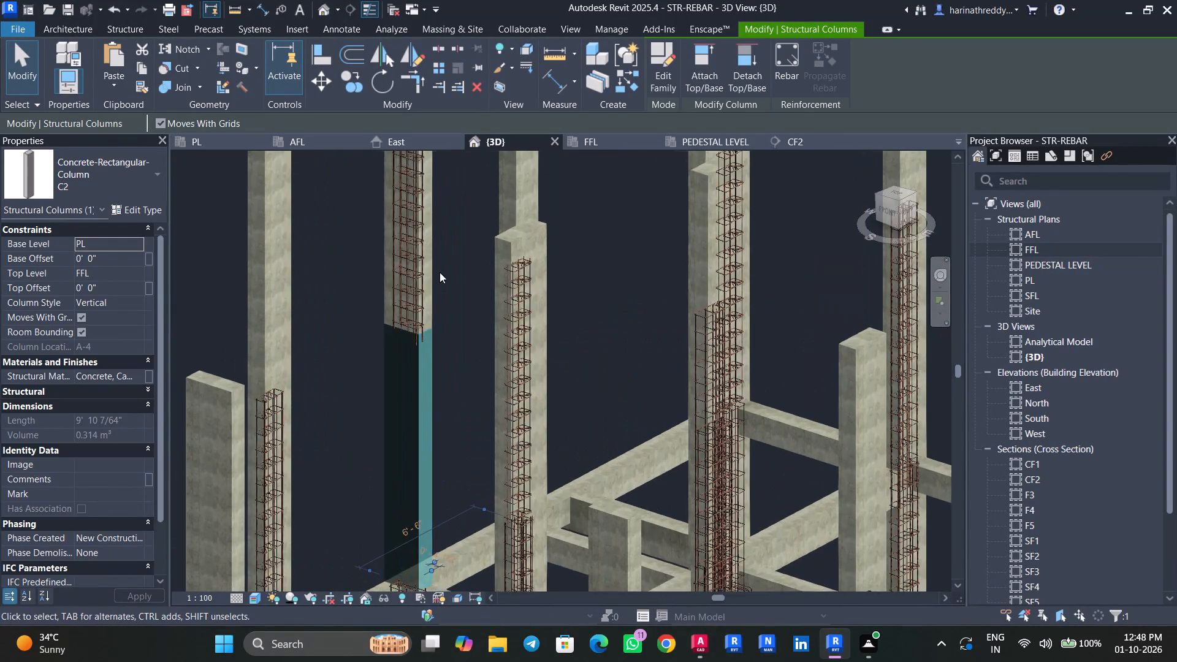
pyautogui.click(436, 256)
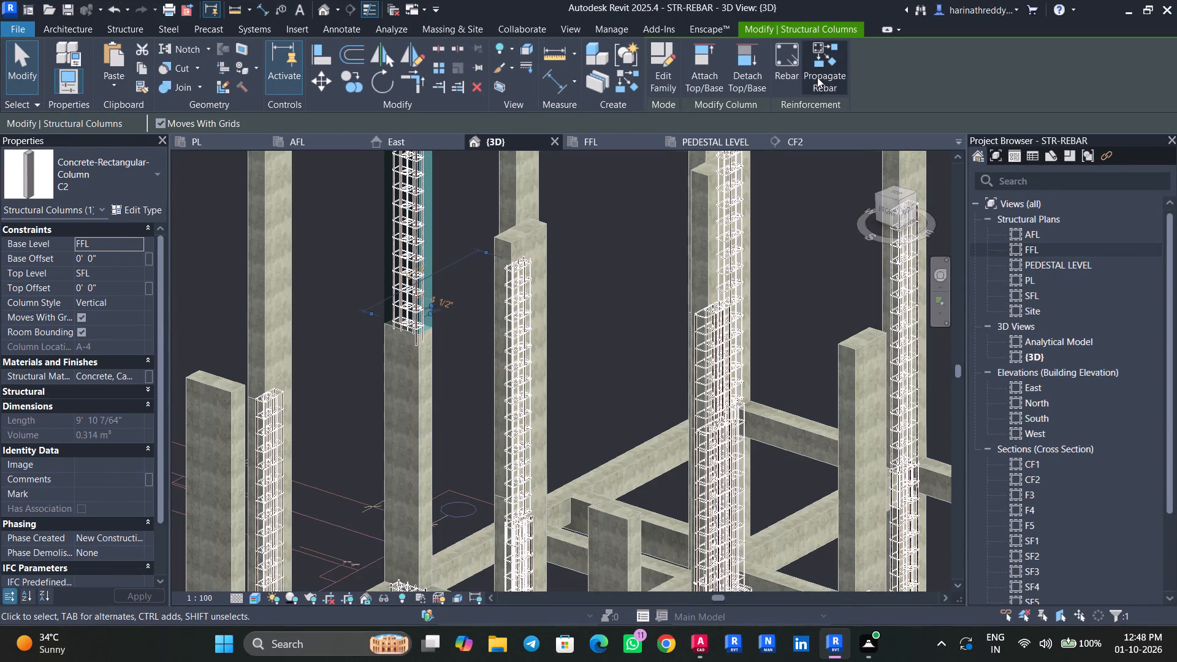
pyautogui.click(818, 77)
pyautogui.click(416, 391)
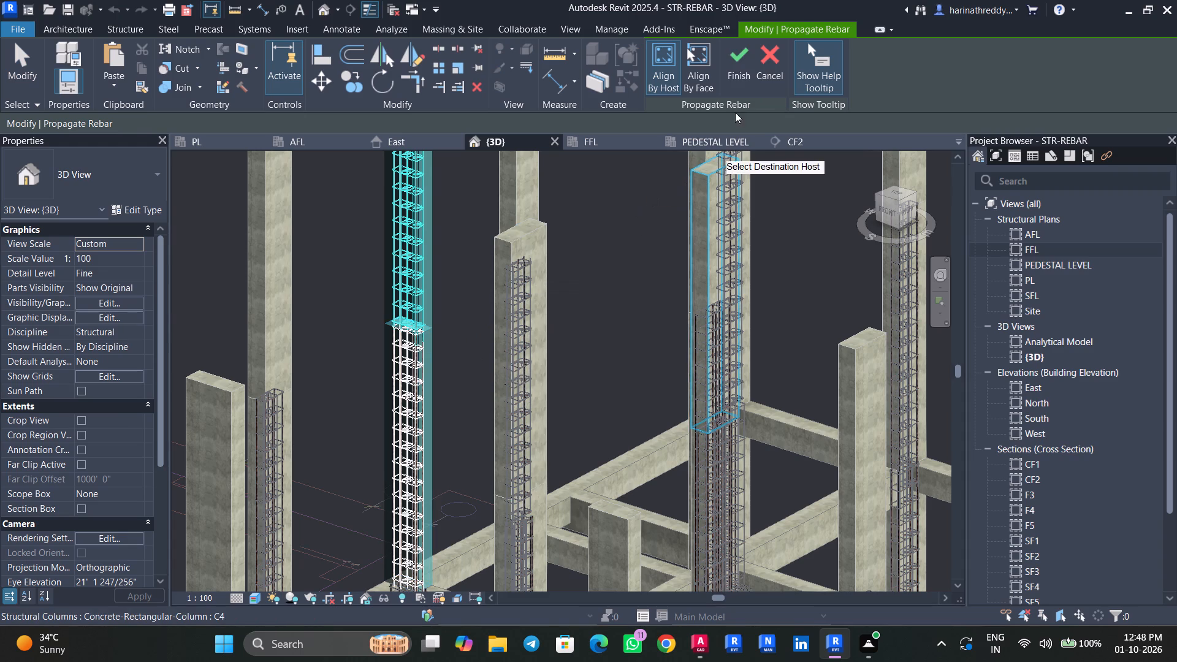
pyautogui.click(745, 82)
pyautogui.moveTo(457, 234); pyautogui.dragTo(447, 360, button='middle')
pyautogui.press('Escape')
pyautogui.press('Escape')
# Delete all the rebar from the upper C2 column segment between FFL and SFL at grid A-4, keeping the column.
pyautogui.moveTo(433, 324); pyautogui.dragTo(364, 316)
pyautogui.click(657, 88)
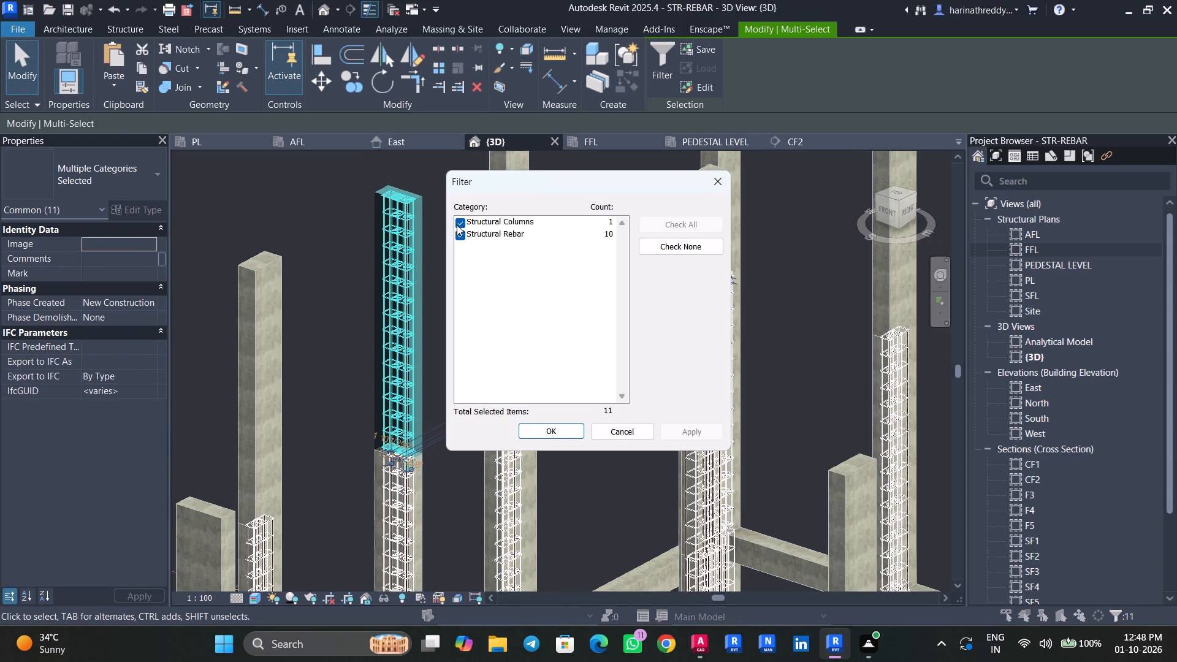
pyautogui.click(456, 222)
pyautogui.click(704, 431)
pyautogui.click(540, 429)
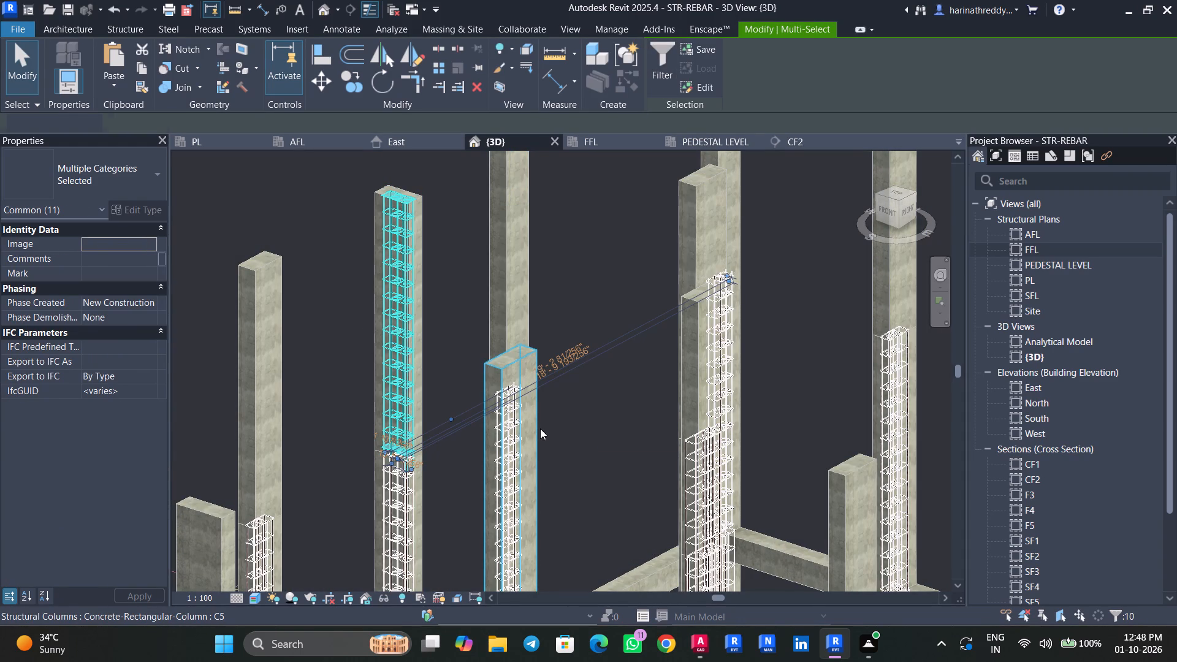
pyautogui.press('Delete')
# Check the C5 segment between PEDESTAL LEVEL and PL at grid D-3 and examine the surrounding columns from several sides for missing rebar.
pyautogui.scroll(-3, 417, 348)
pyautogui.keyDown('shift'); pyautogui.moveTo(425, 356); pyautogui.dragTo(422, 357, button='middle'); pyautogui.keyUp('shift')
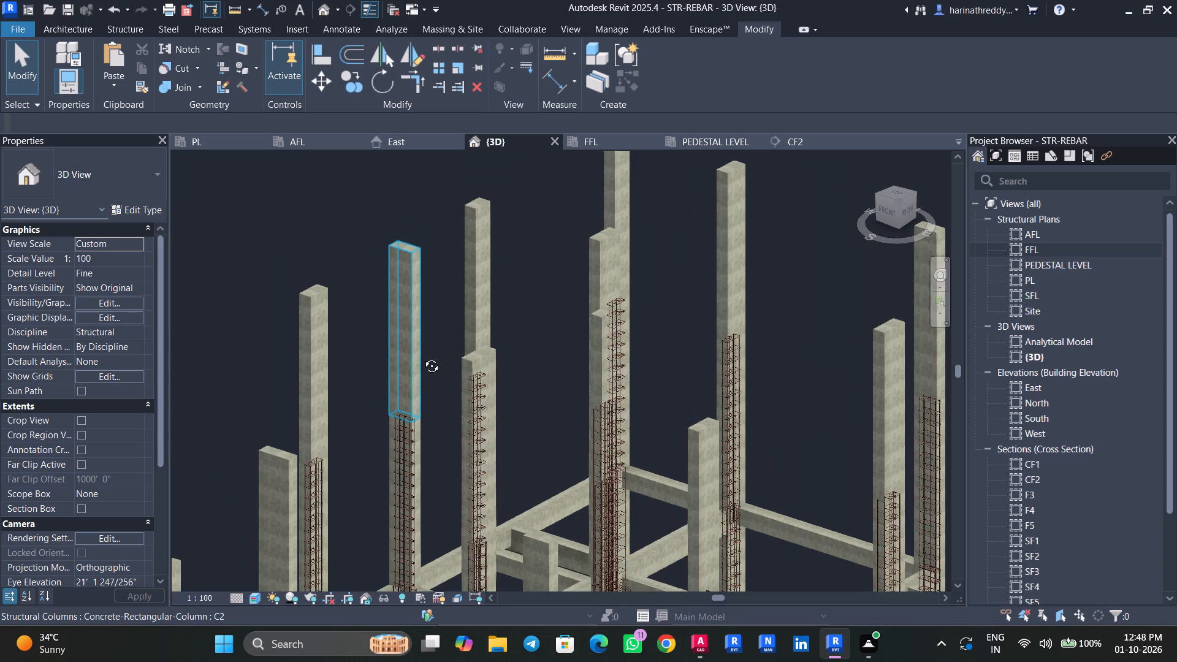
pyautogui.keyDown('shift'); pyautogui.moveTo(422, 357); pyautogui.dragTo(349, 366, button='middle'); pyautogui.keyUp('shift')
pyautogui.moveTo(359, 398); pyautogui.dragTo(283, 199, button='middle')
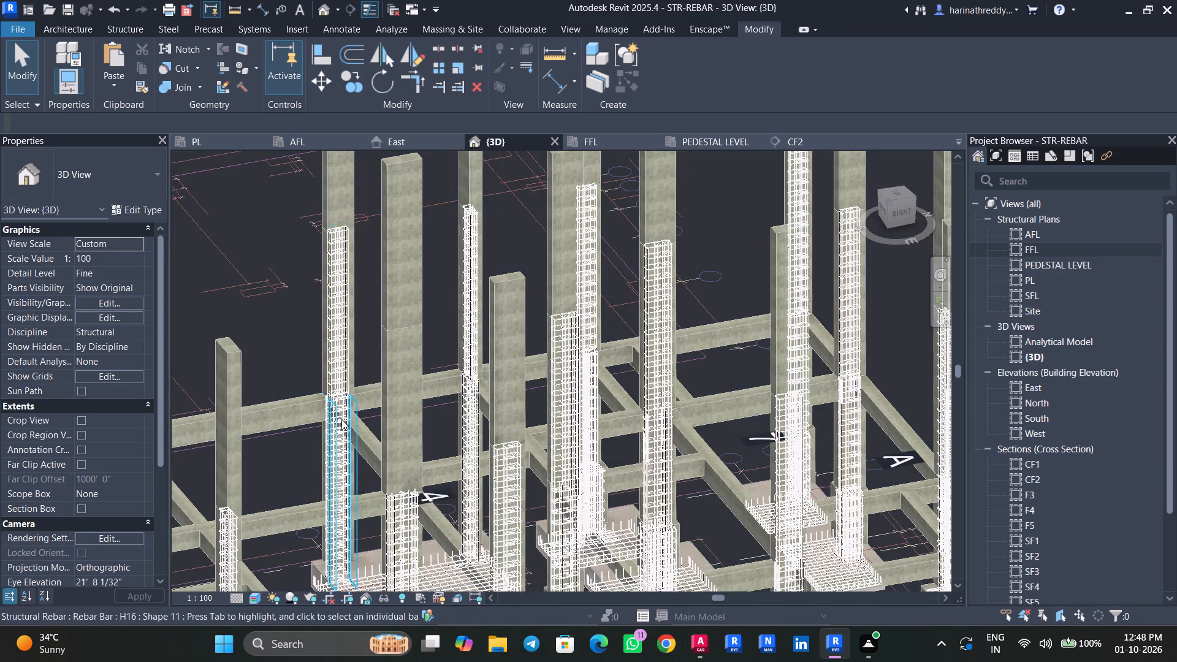
pyautogui.moveTo(335, 415); pyautogui.dragTo(345, 259, button='middle')
pyautogui.scroll(9, 399, 403)
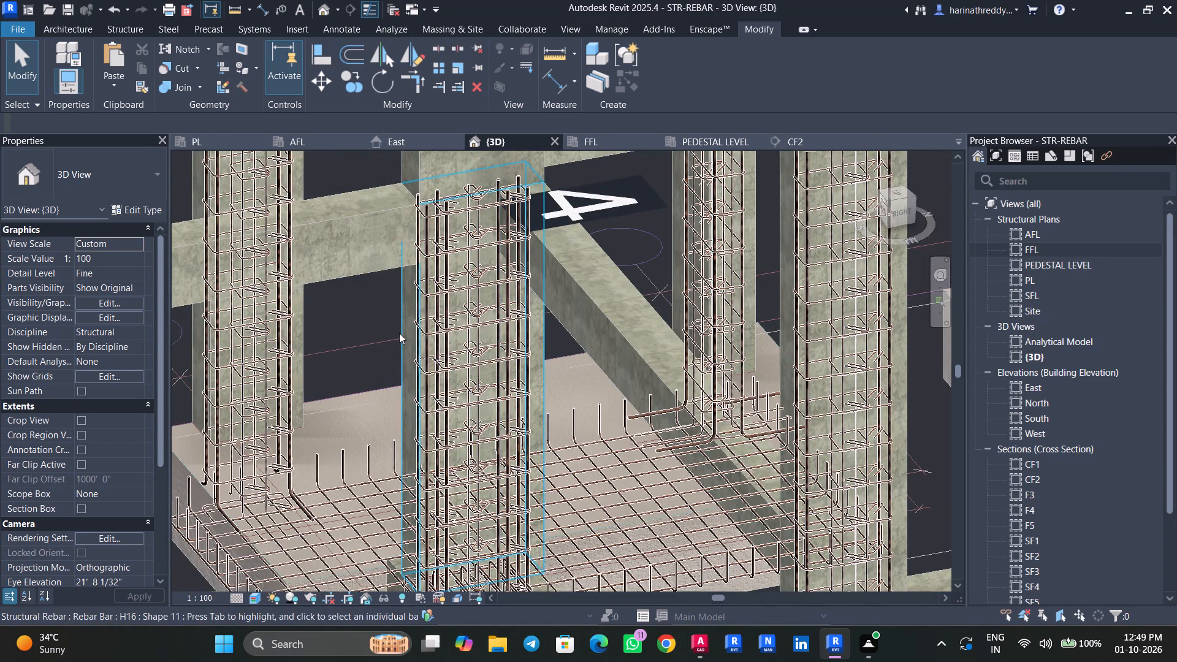
pyautogui.click(399, 333)
pyautogui.scroll(-7, 399, 333)
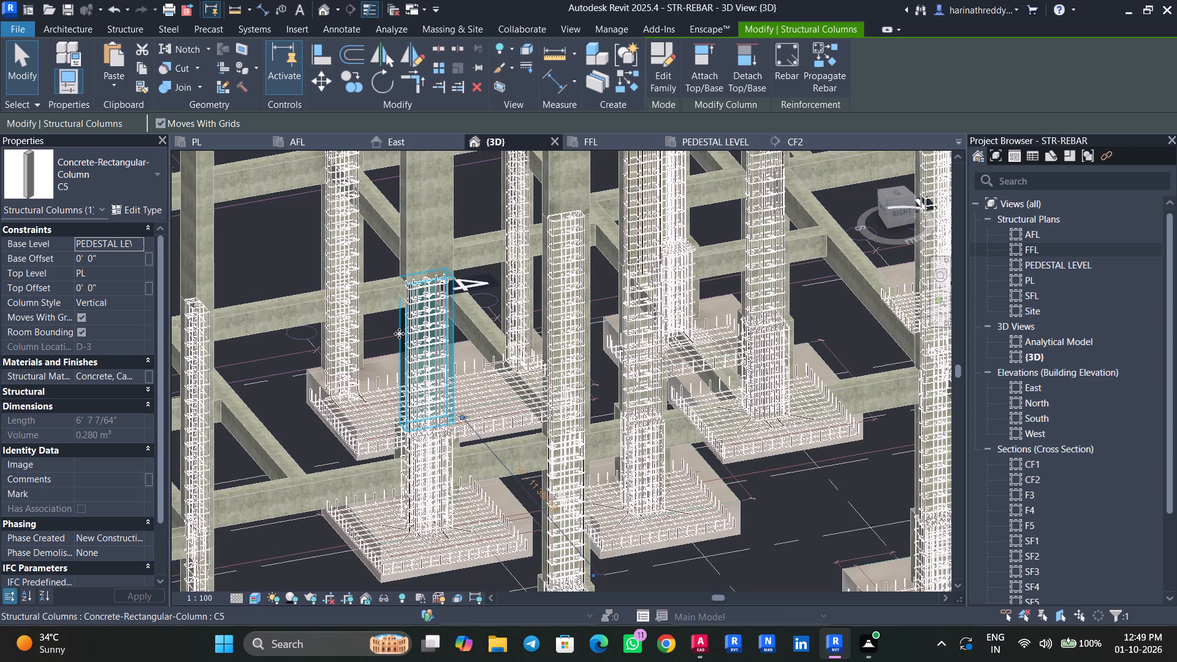
pyautogui.scroll(-3, 399, 333)
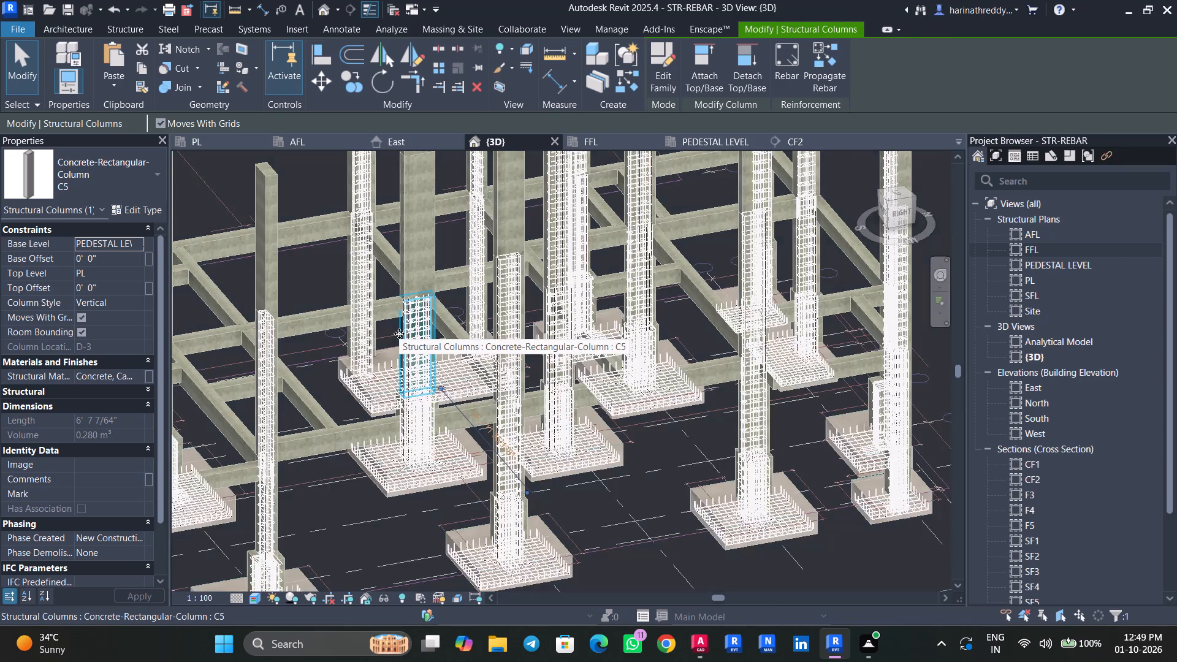
pyautogui.scroll(-1, 399, 334)
pyautogui.press('Escape')
pyautogui.press('Escape')
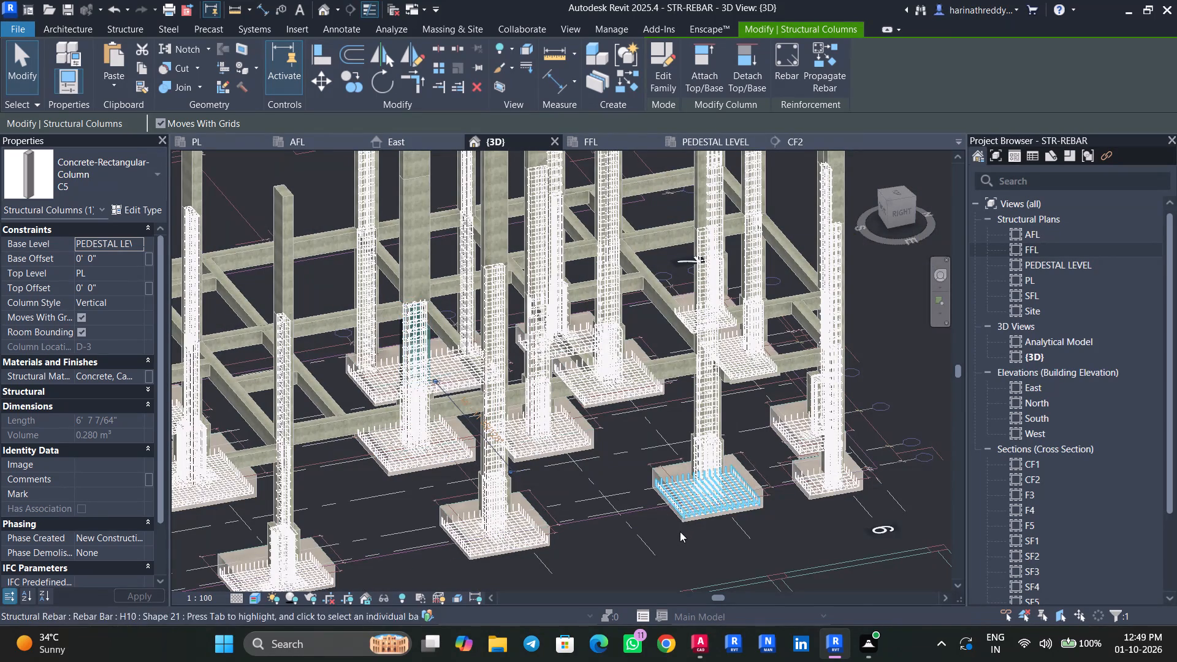
pyautogui.press('Escape')
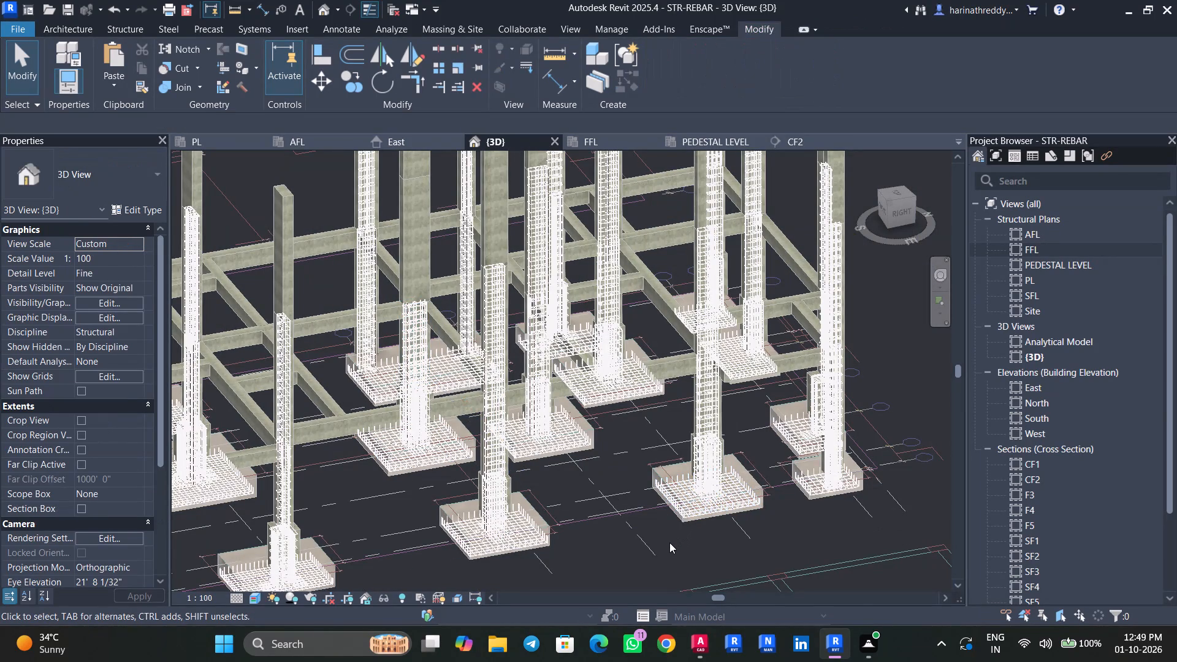
pyautogui.scroll(-5, 659, 546)
pyautogui.keyDown('shift'); pyautogui.moveTo(576, 570); pyautogui.dragTo(765, 531, button='middle'); pyautogui.keyUp('shift')
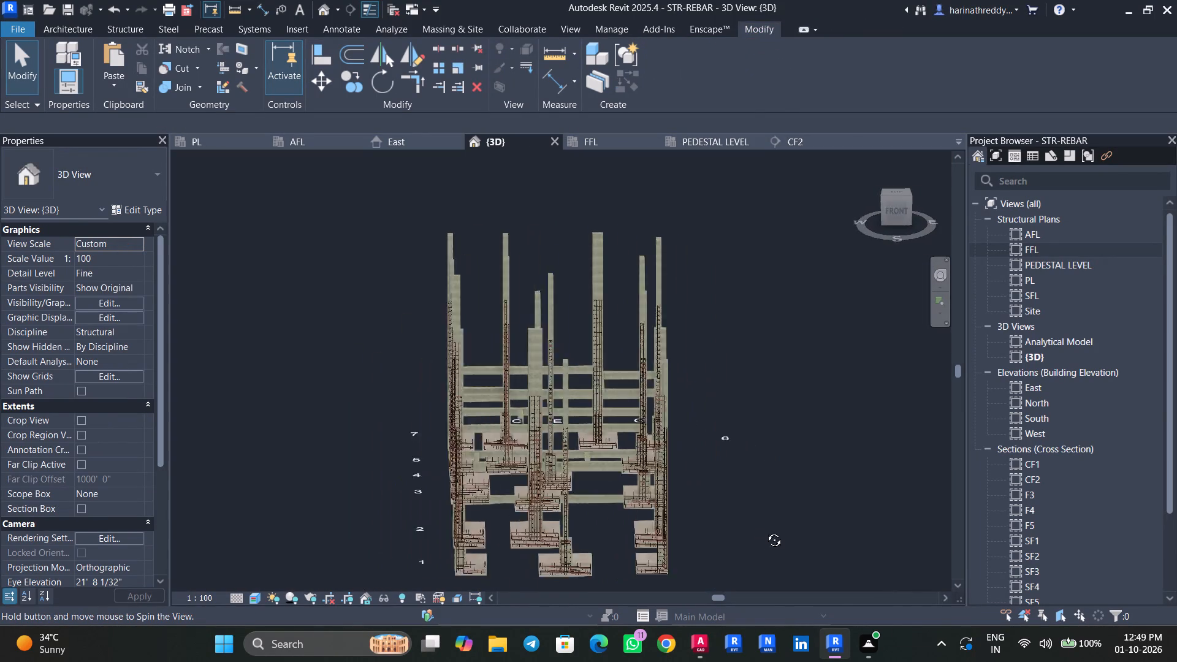
pyautogui.keyDown('shift'); pyautogui.moveTo(765, 531); pyautogui.dragTo(848, 530, button='middle'); pyautogui.keyUp('shift')
pyautogui.scroll(9, 511, 528)
pyautogui.moveTo(502, 526); pyautogui.dragTo(398, 554, button='middle')
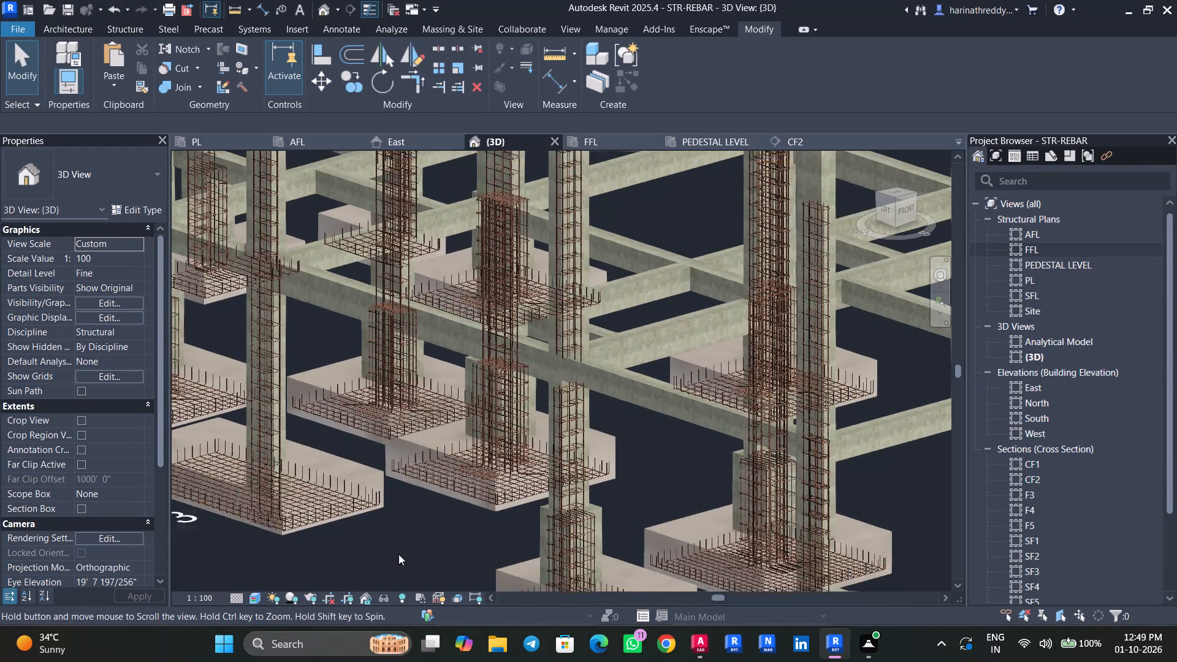
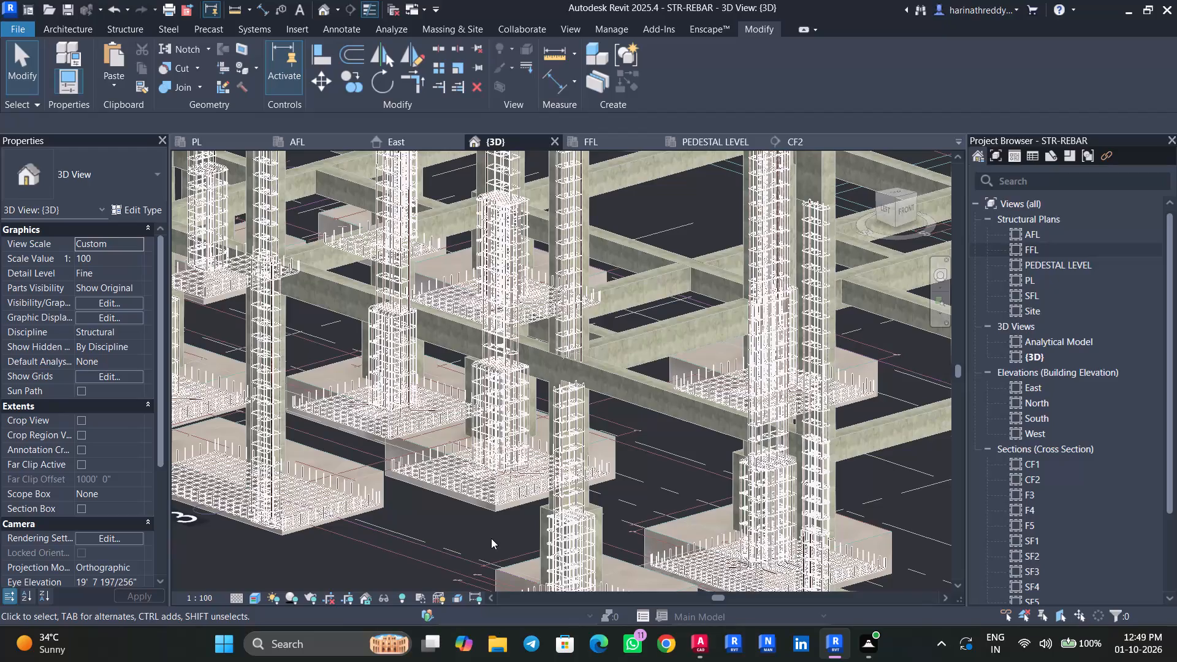
# Open the PL plan and select the C5 column segment between PL and FFL at grid D-3.
pyautogui.scroll(-3, 491, 538)
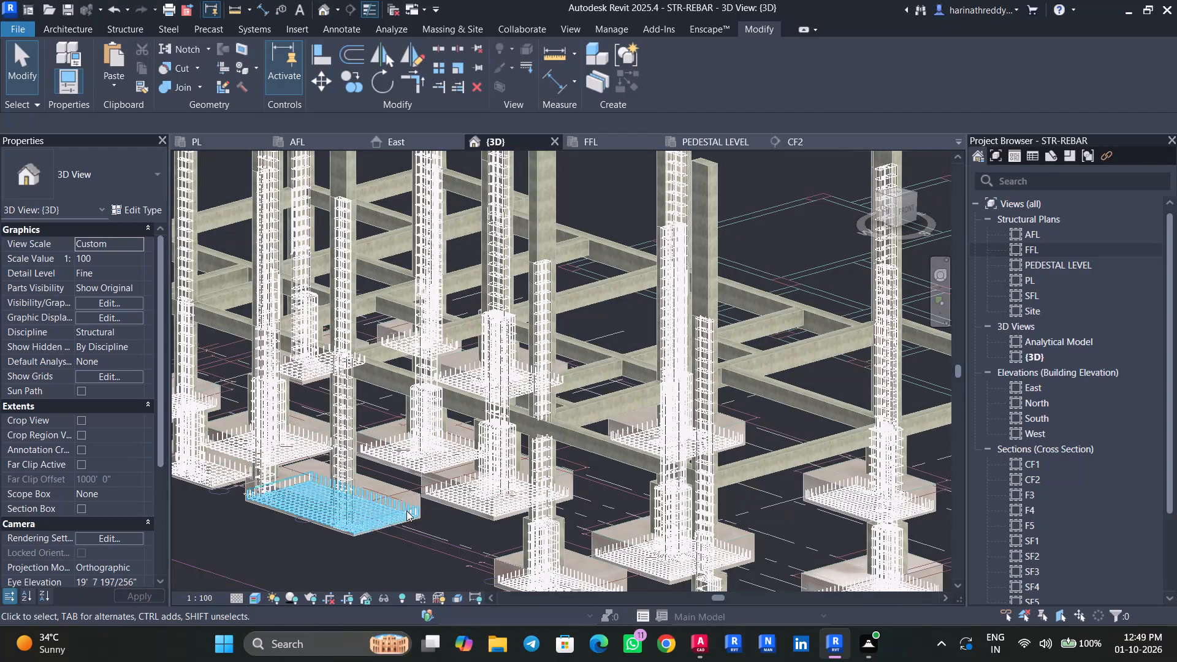
pyautogui.click(224, 140)
pyautogui.scroll(-7, 446, 367)
pyautogui.moveTo(648, 397); pyautogui.dragTo(644, 324, button='middle')
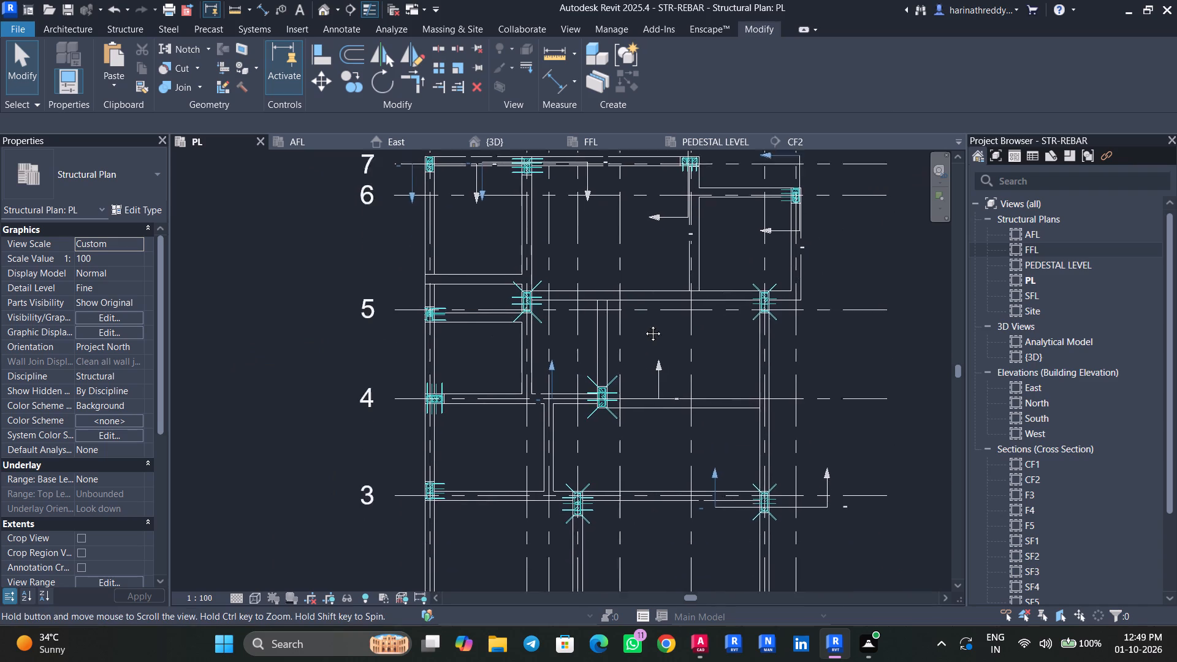
pyautogui.moveTo(644, 324); pyautogui.dragTo(650, 295, button='middle')
pyautogui.scroll(10, 581, 427)
pyautogui.click(606, 452)
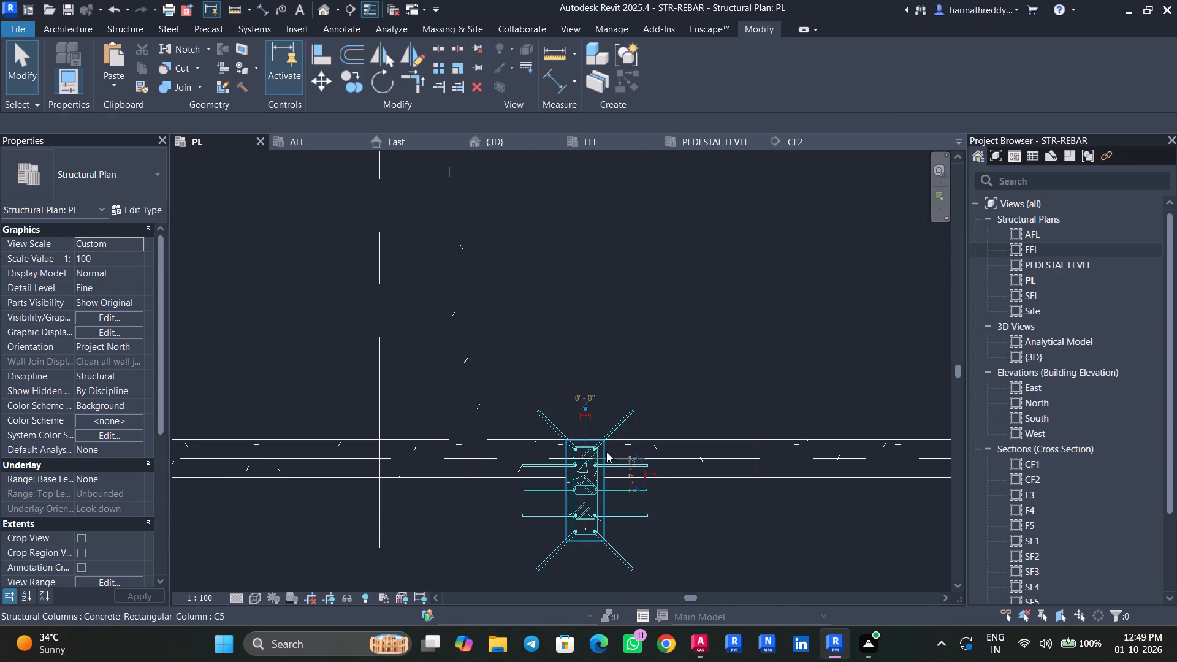
pyautogui.scroll(-3, 613, 451)
pyautogui.moveTo(631, 416); pyautogui.dragTo(644, 237, button='middle')
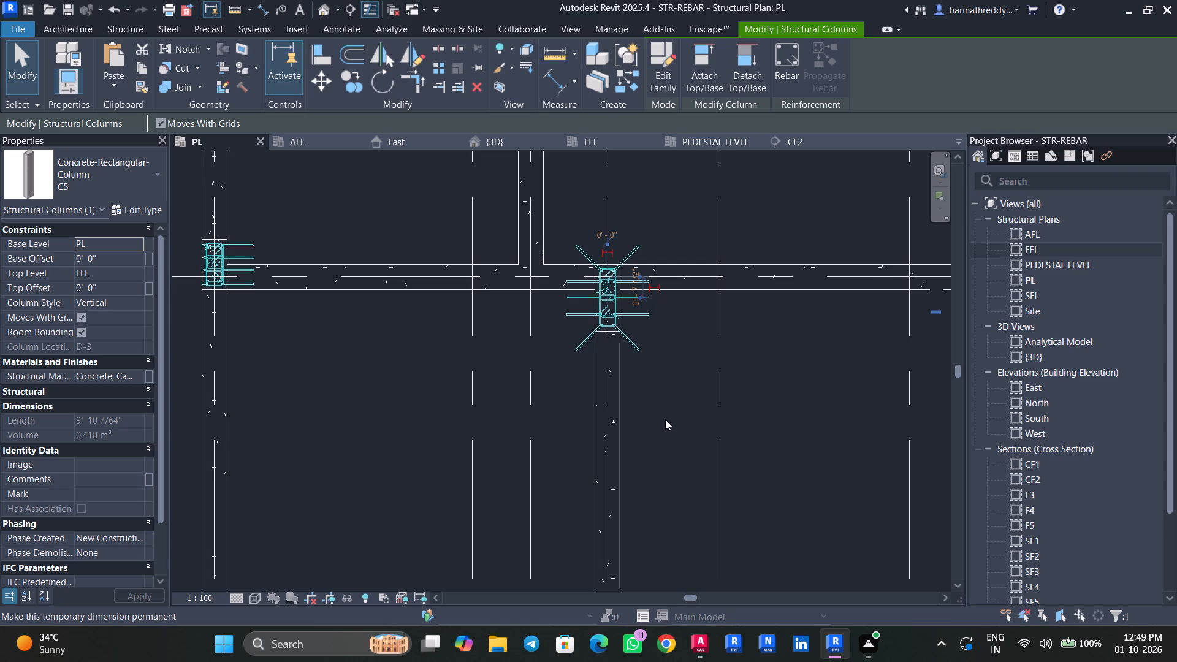
pyautogui.scroll(3, 684, 418)
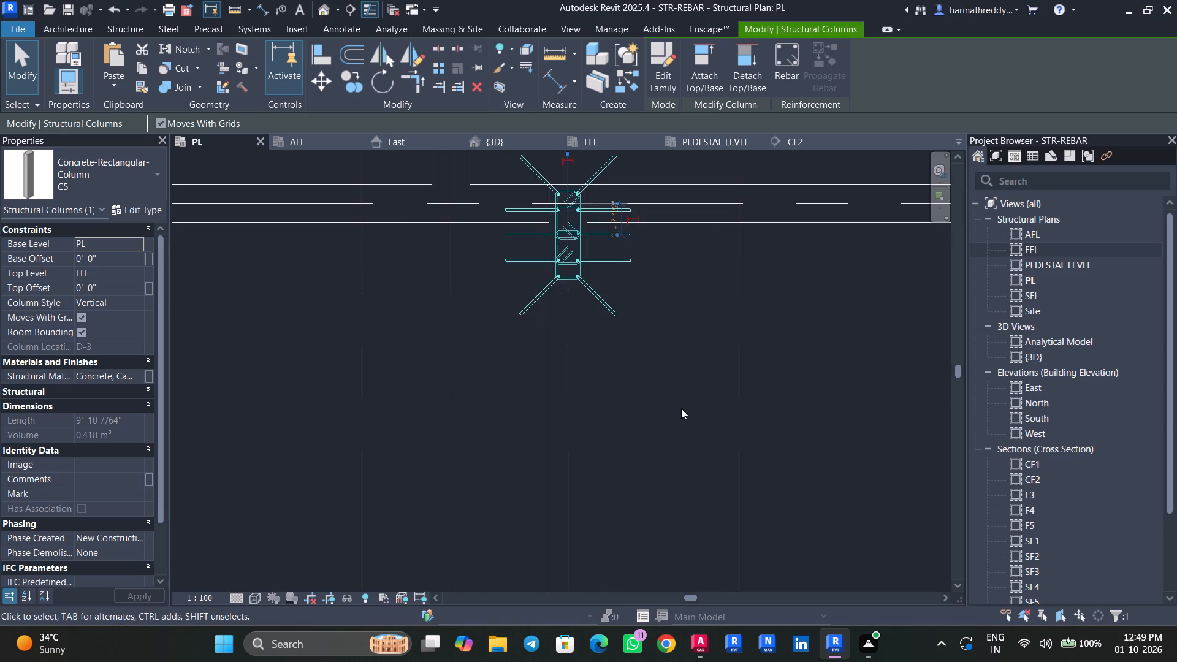
pyautogui.moveTo(669, 384); pyautogui.dragTo(722, 590, button='middle')
pyautogui.scroll(7, 669, 404)
pyautogui.press('Escape')
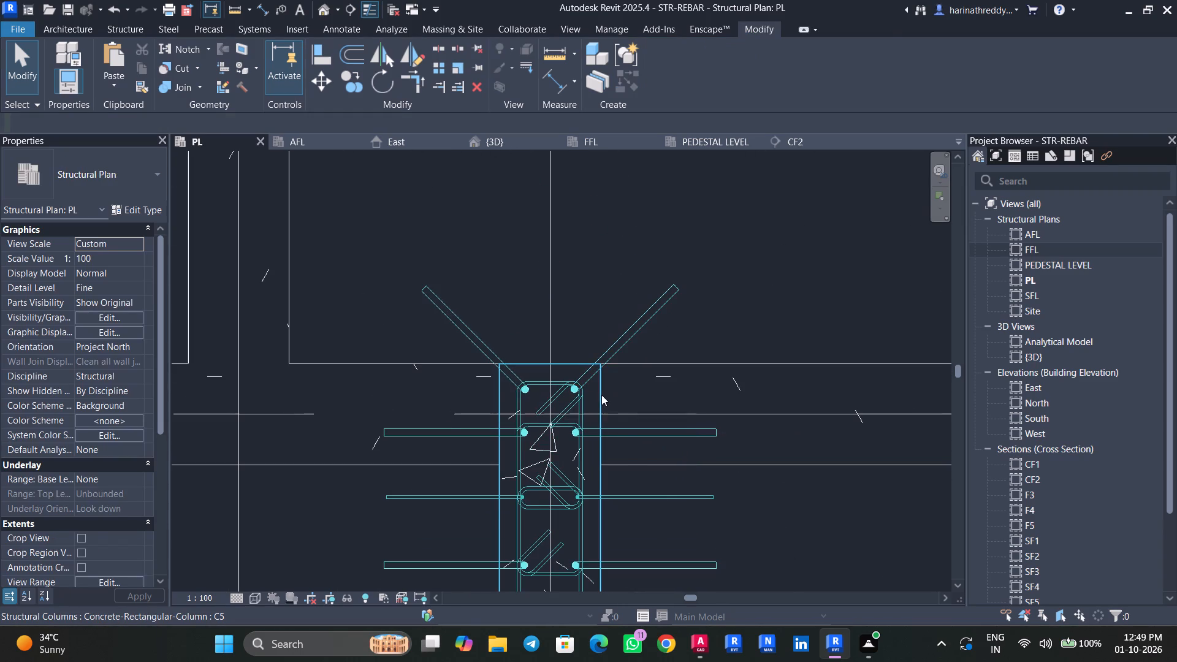
pyautogui.click(601, 395)
pyautogui.scroll(-2, 603, 395)
pyautogui.moveTo(603, 395); pyautogui.dragTo(603, 371, button='middle')
pyautogui.scroll(-1, 603, 371)
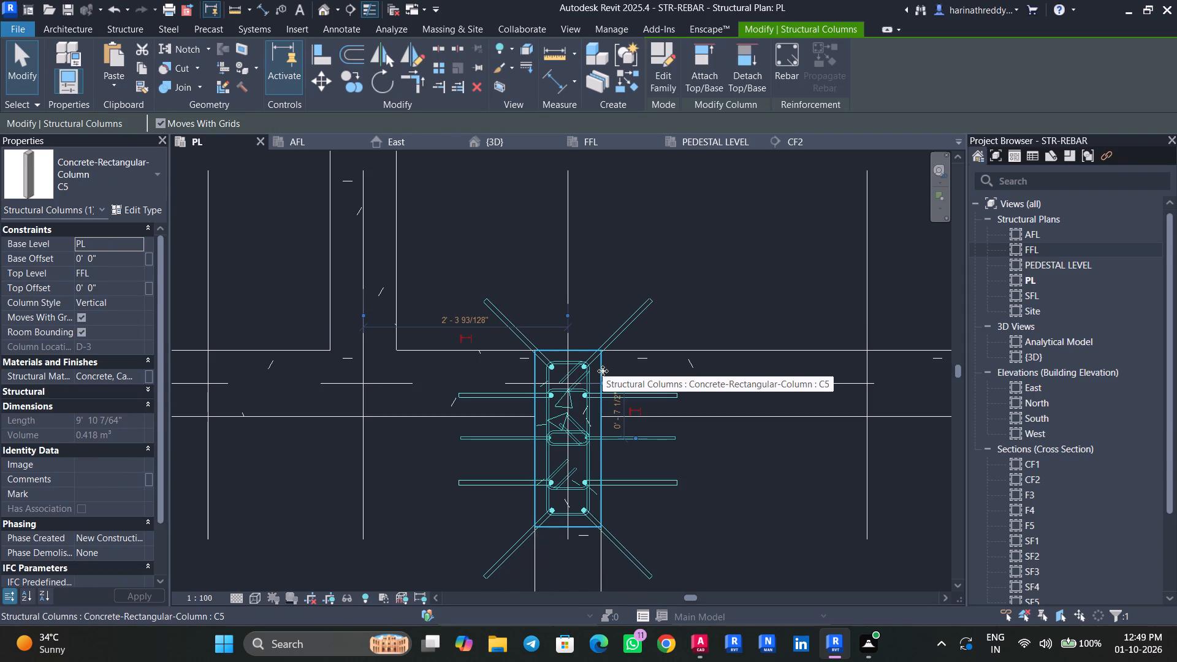
# Switch to the TYPICAL FLOOR DETAILS drawing in AutoCAD and check the C5 section, vertical steel and stirrups in the column details.
pyautogui.click(698, 641)
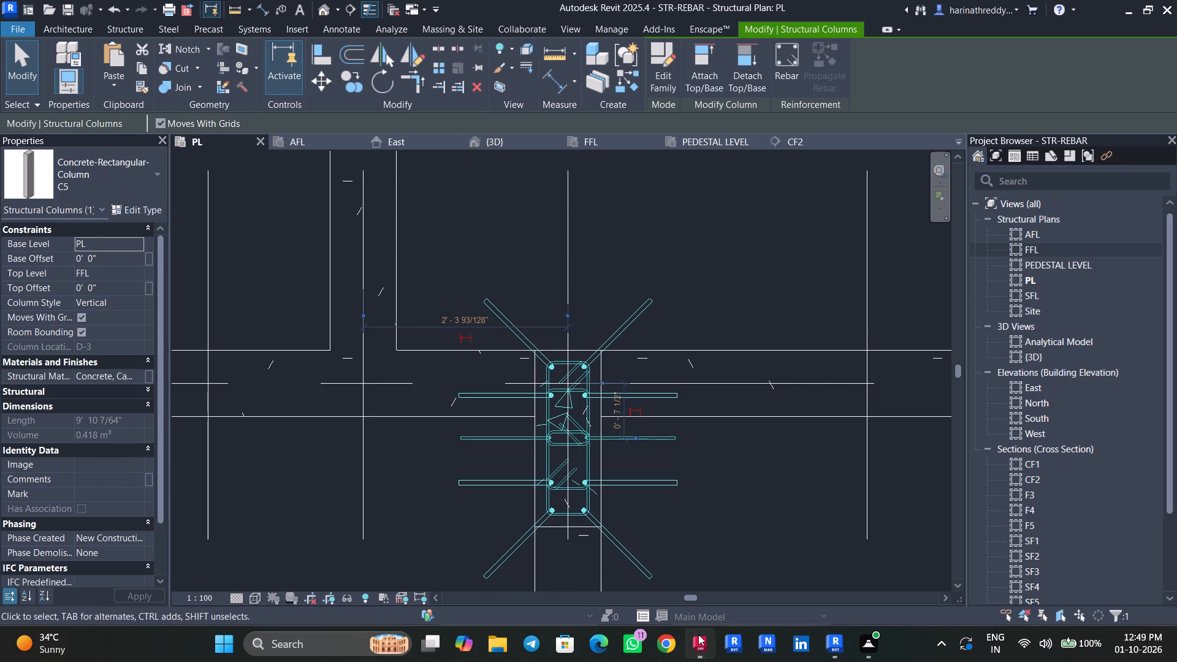
pyautogui.scroll(-5, 348, 367)
pyautogui.scroll(5, 235, 365)
pyautogui.moveTo(248, 403); pyautogui.dragTo(321, 409, button='middle')
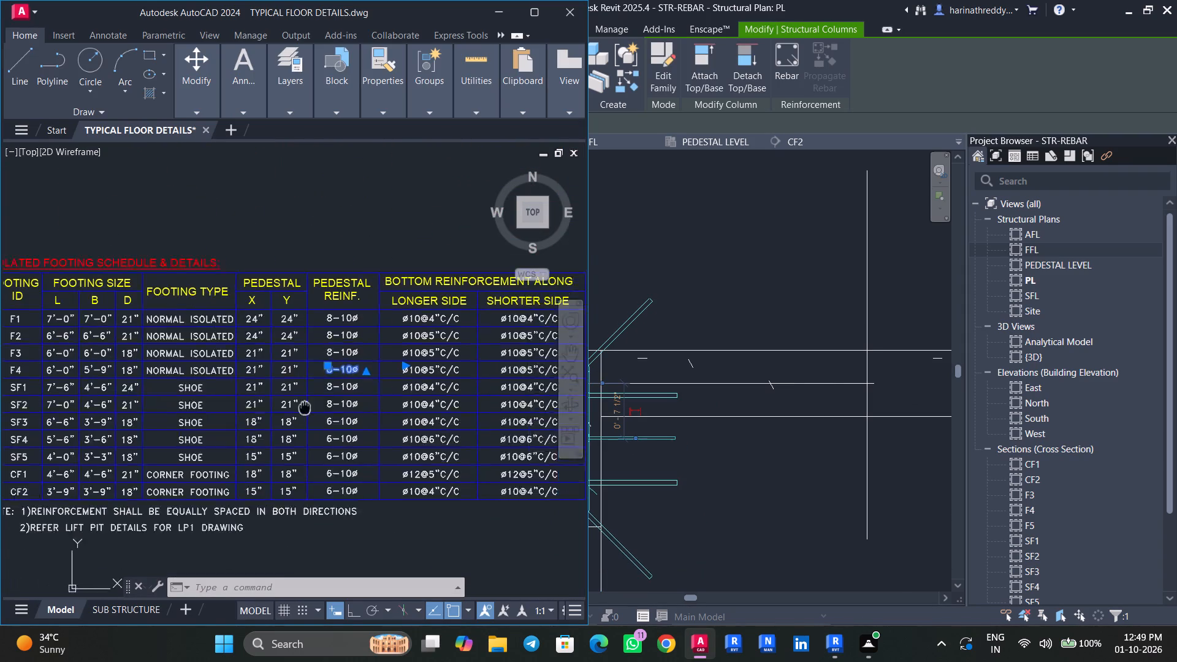
pyautogui.moveTo(321, 409); pyautogui.dragTo(319, 431, button='middle')
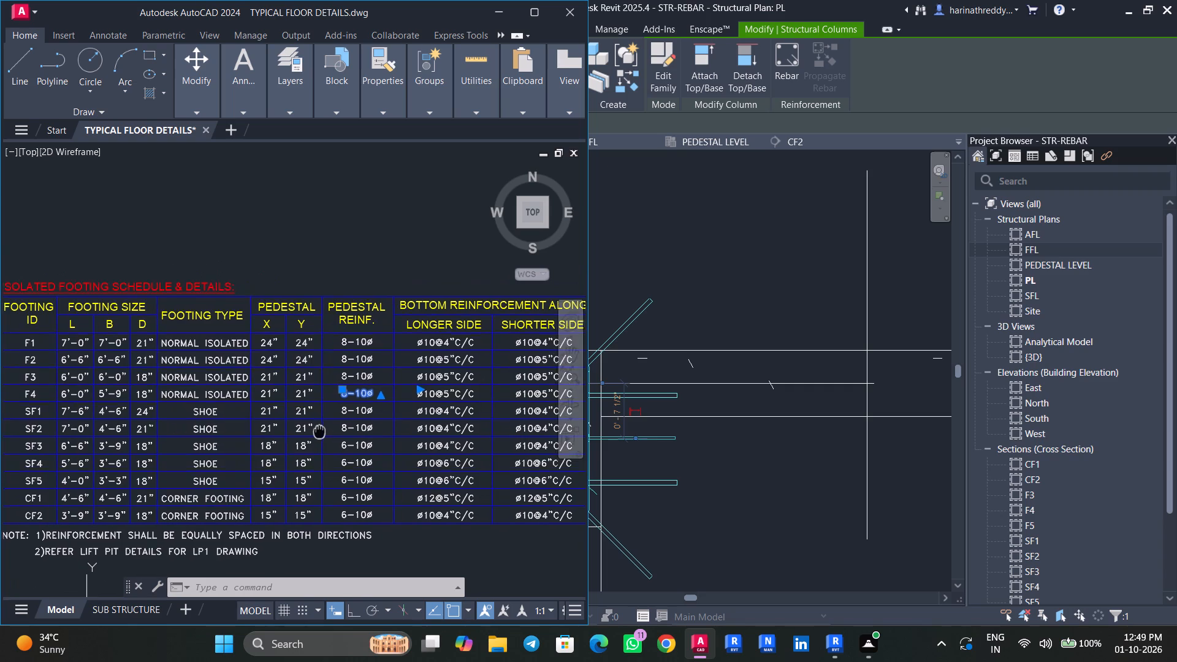
pyautogui.moveTo(319, 431); pyautogui.dragTo(317, 506, button='middle')
pyautogui.scroll(-2, 313, 495)
pyautogui.scroll(-3, 313, 446)
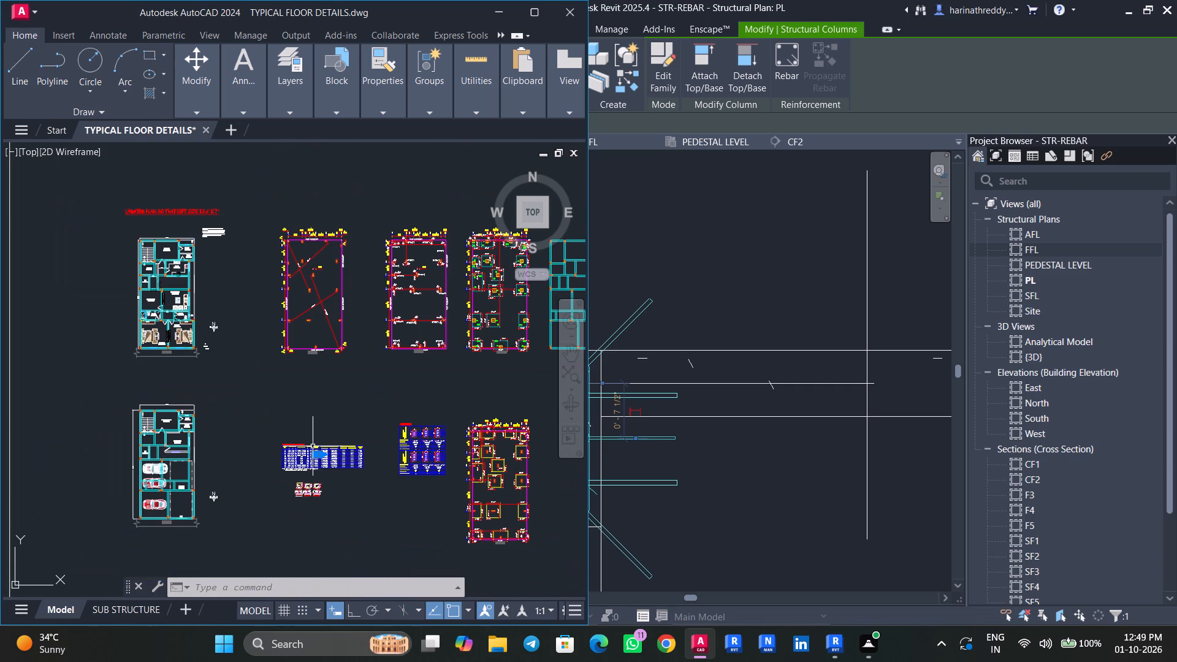
pyautogui.scroll(4, 449, 460)
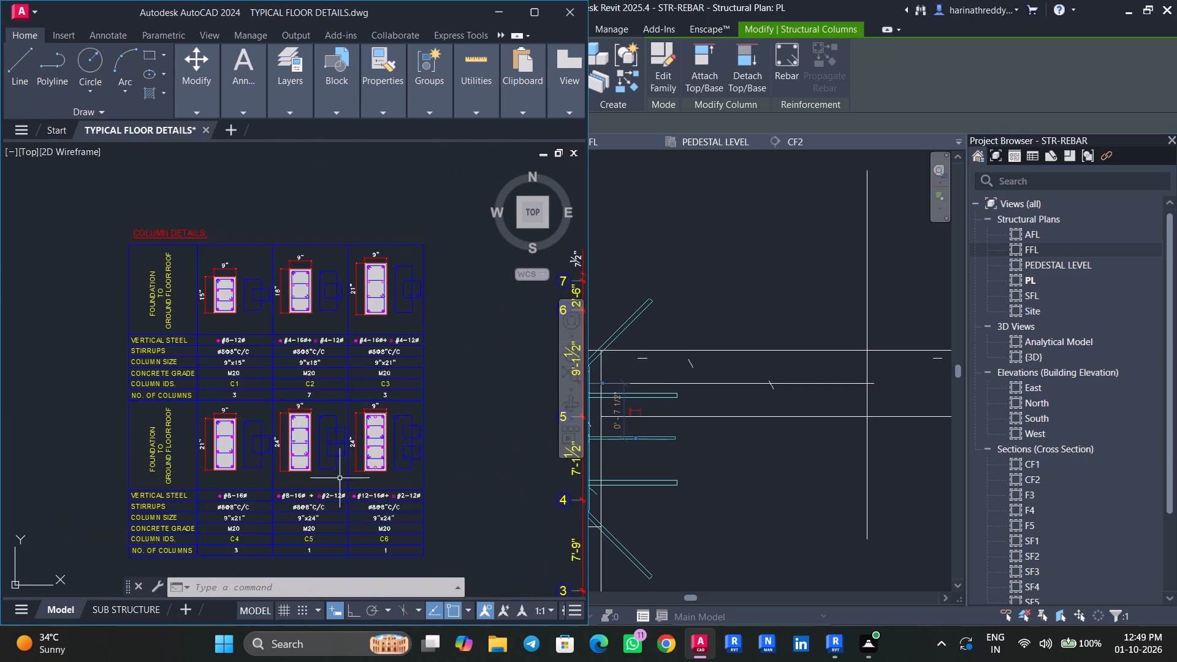
pyautogui.moveTo(282, 479); pyautogui.dragTo(402, 459, button='middle')
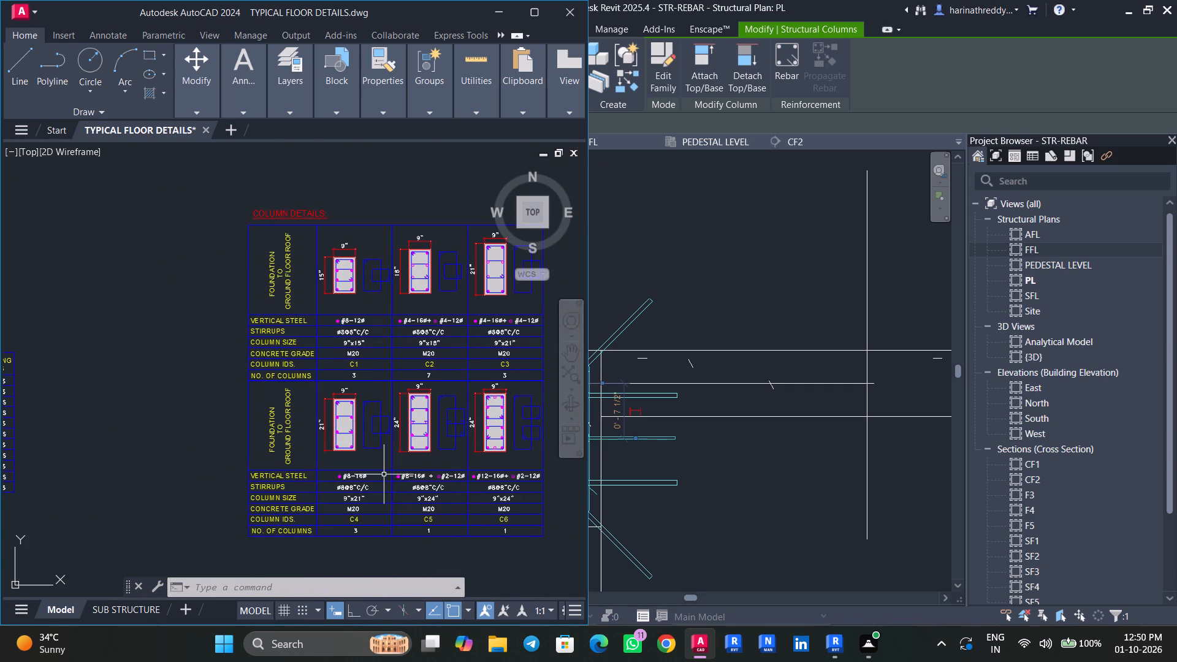
pyautogui.moveTo(452, 465); pyautogui.dragTo(400, 482, button='middle')
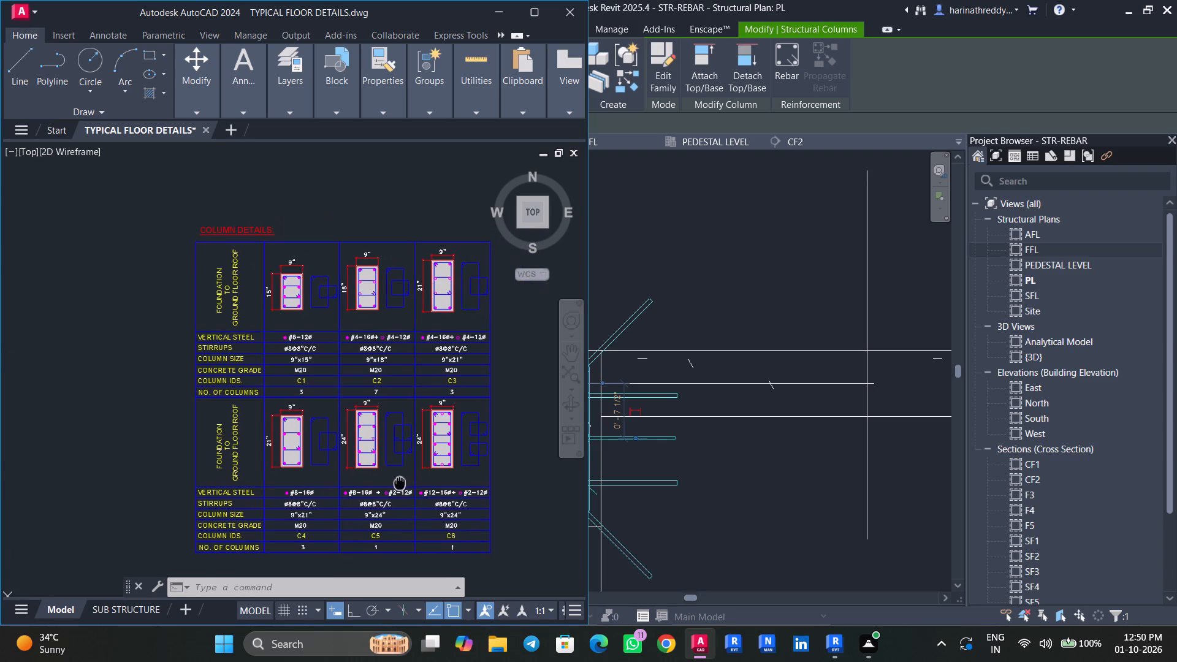
pyautogui.scroll(2, 376, 506)
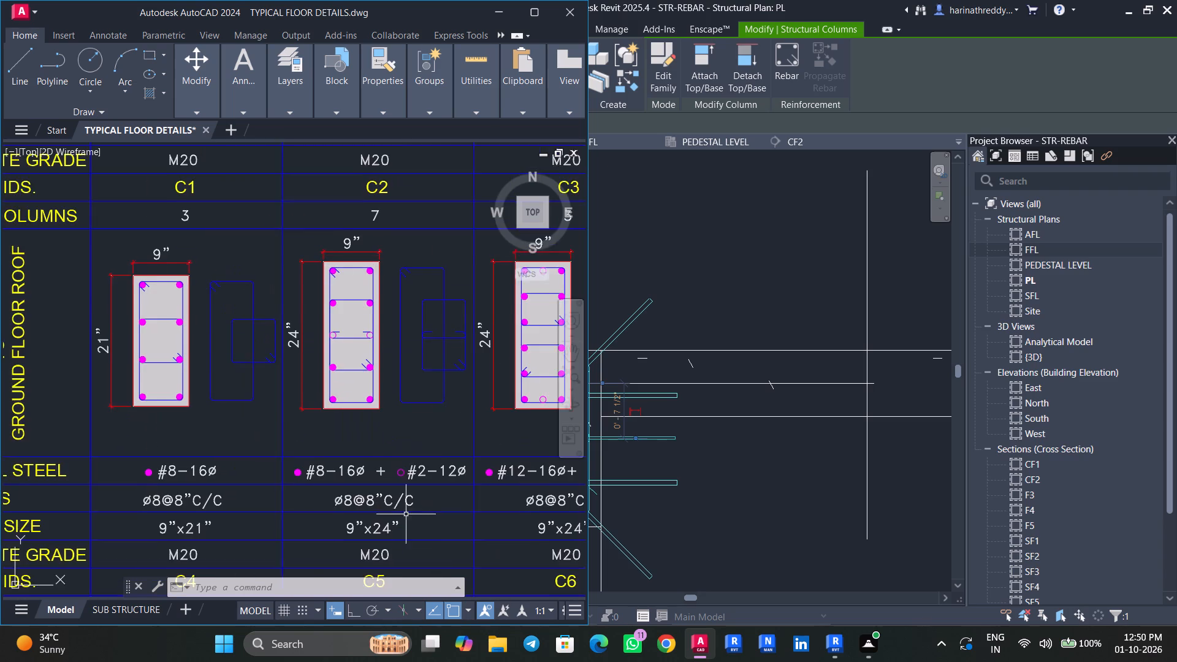
pyautogui.moveTo(406, 514); pyautogui.dragTo(378, 447, button='middle')
pyautogui.click(506, 17)
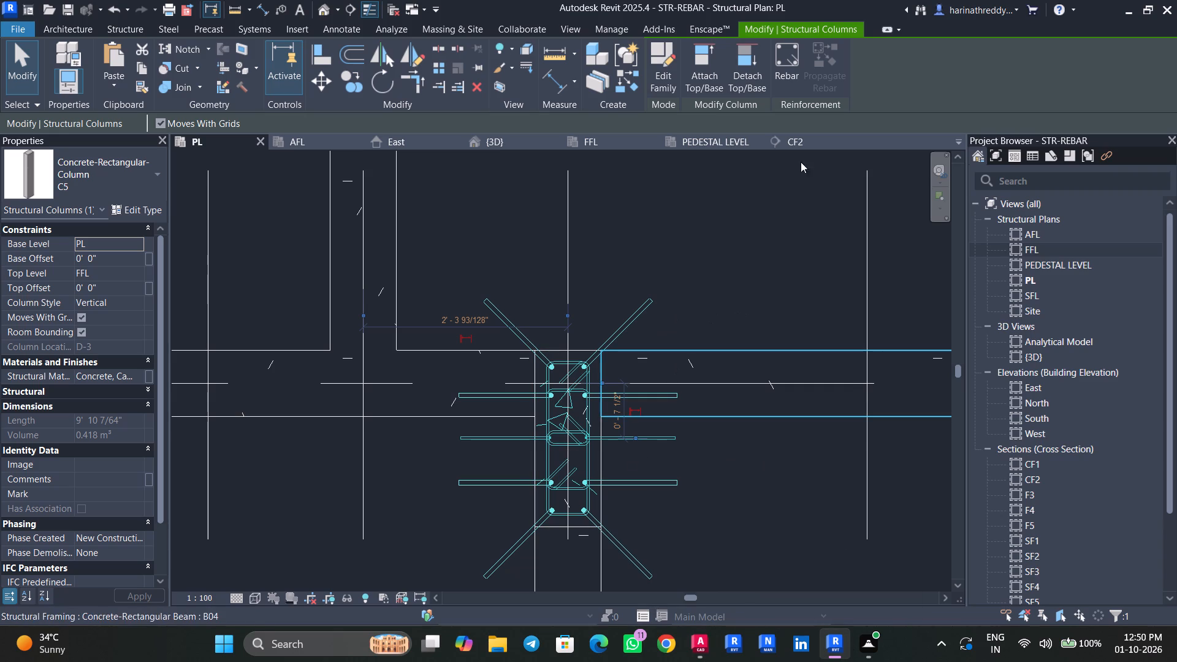
# In Revit, set up rebar placement for the C5 column with straight shape 00, bar type H16, vertical orientation and Single layout.
pyautogui.click(783, 74)
pyautogui.scroll(6, 853, 312)
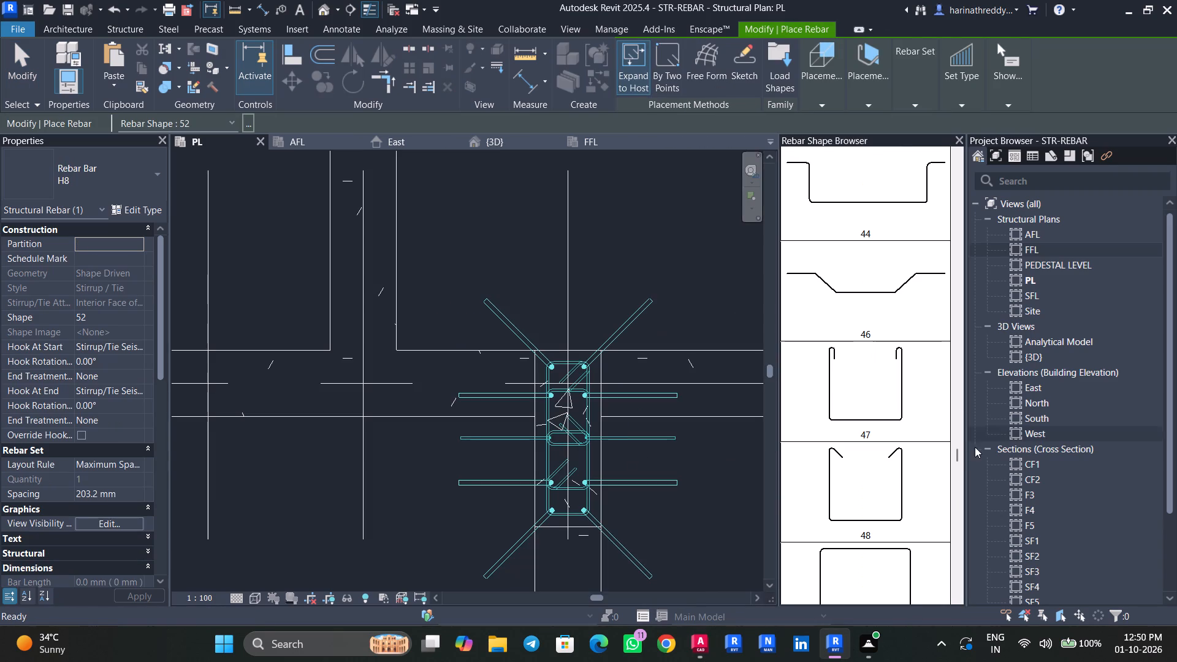
pyautogui.moveTo(959, 453); pyautogui.dragTo(957, 156)
pyautogui.click(850, 184)
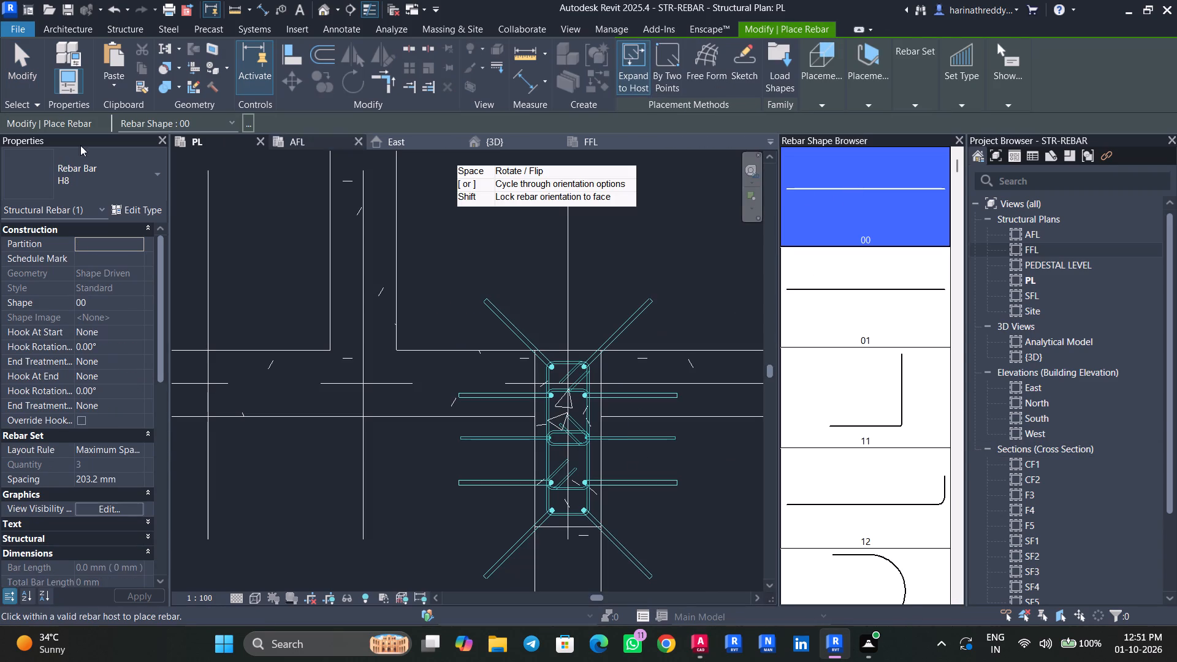
pyautogui.click(78, 191)
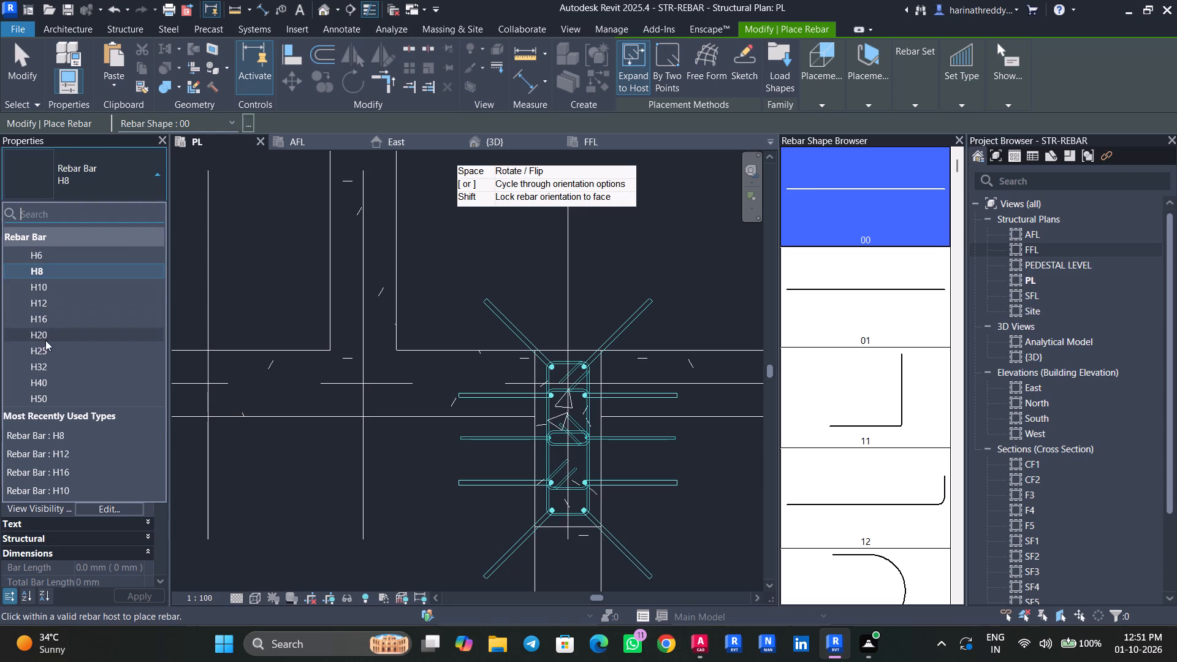
pyautogui.click(47, 320)
pyautogui.scroll(10, 552, 379)
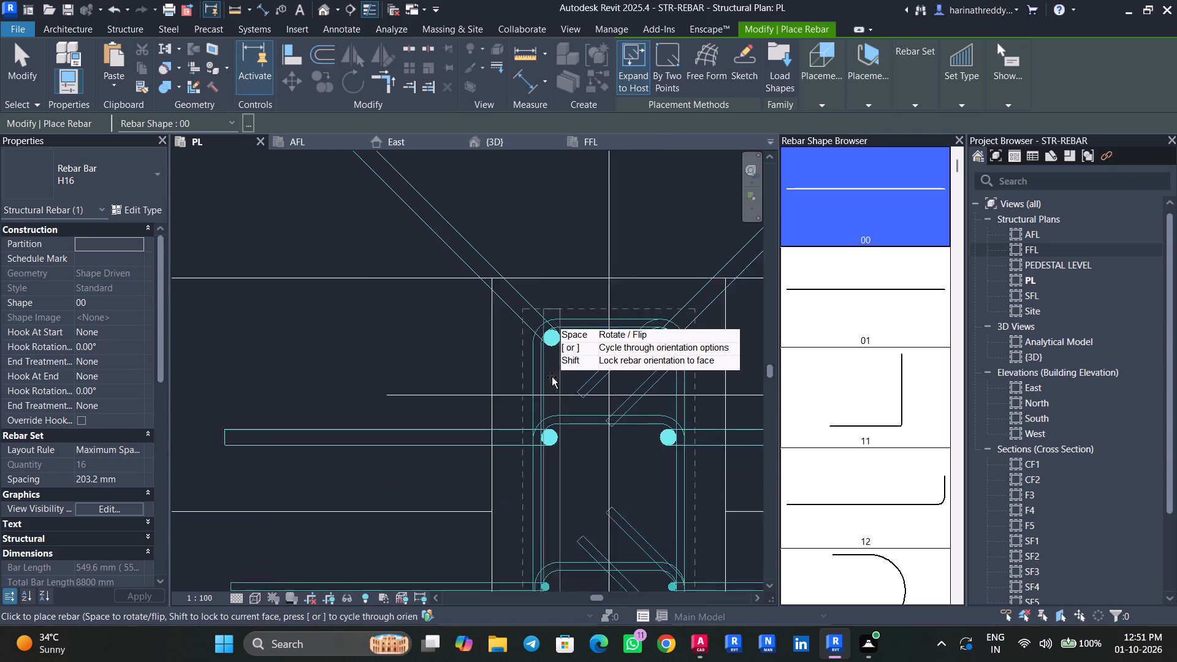
pyautogui.click(863, 93)
pyautogui.click(958, 144)
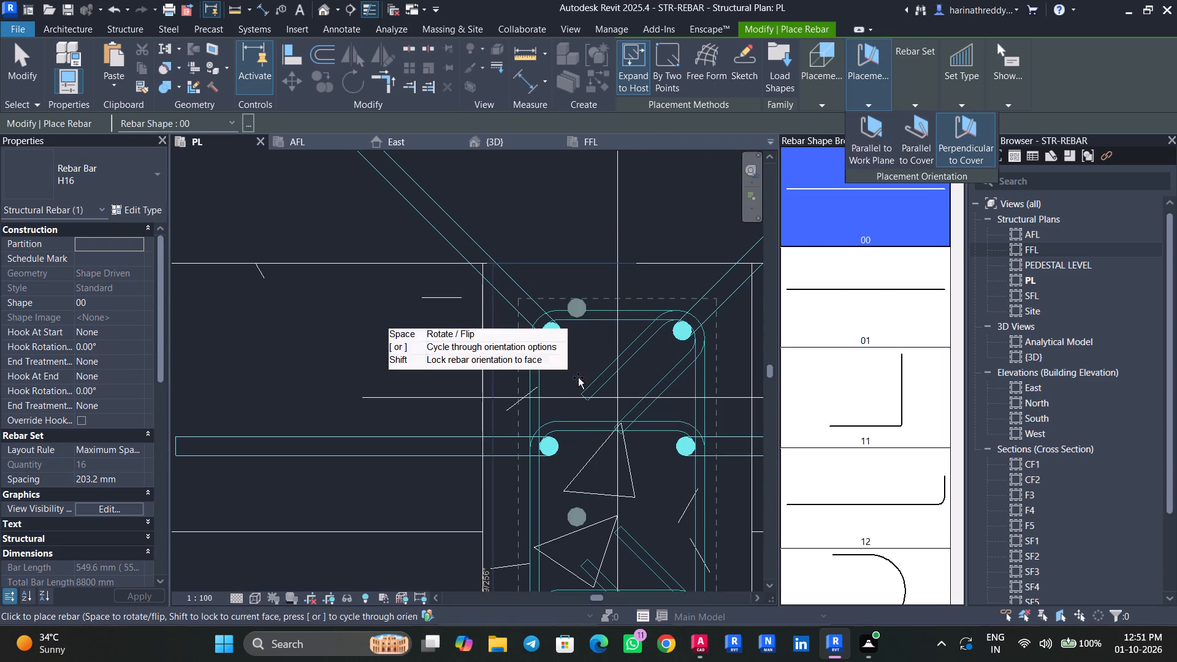
pyautogui.click(139, 451)
pyautogui.click(106, 464)
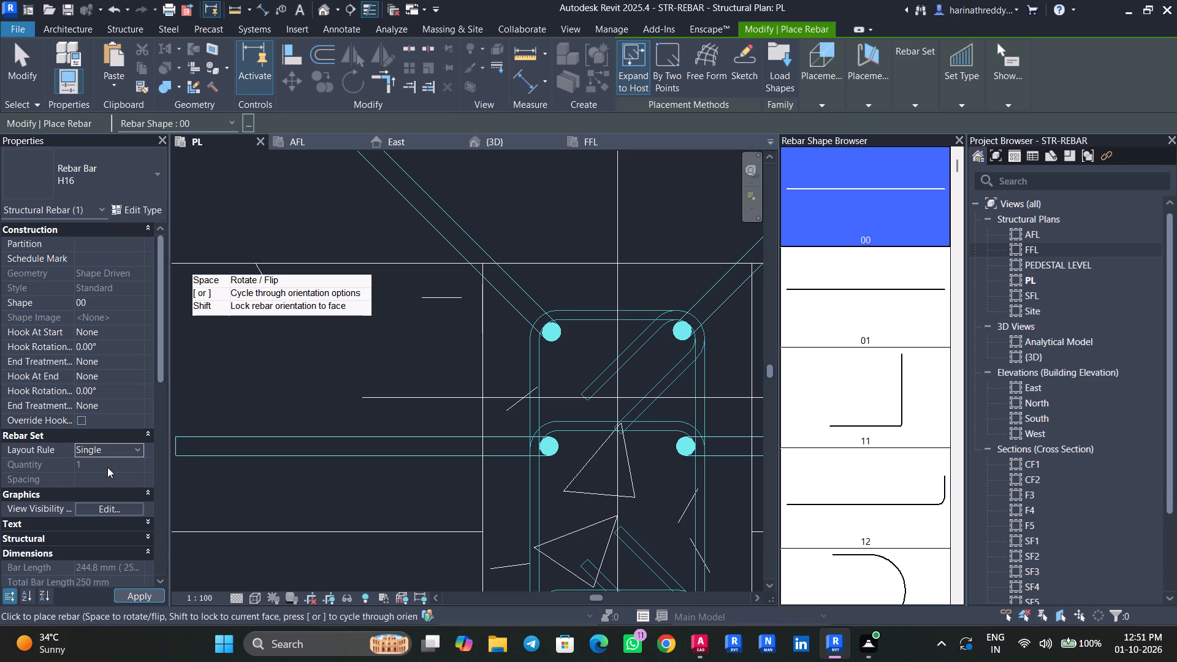
# Place four single H16 vertical bars in the C5 section, each just south of the existing bars at the north corners and second row.
pyautogui.scroll(5, 556, 352)
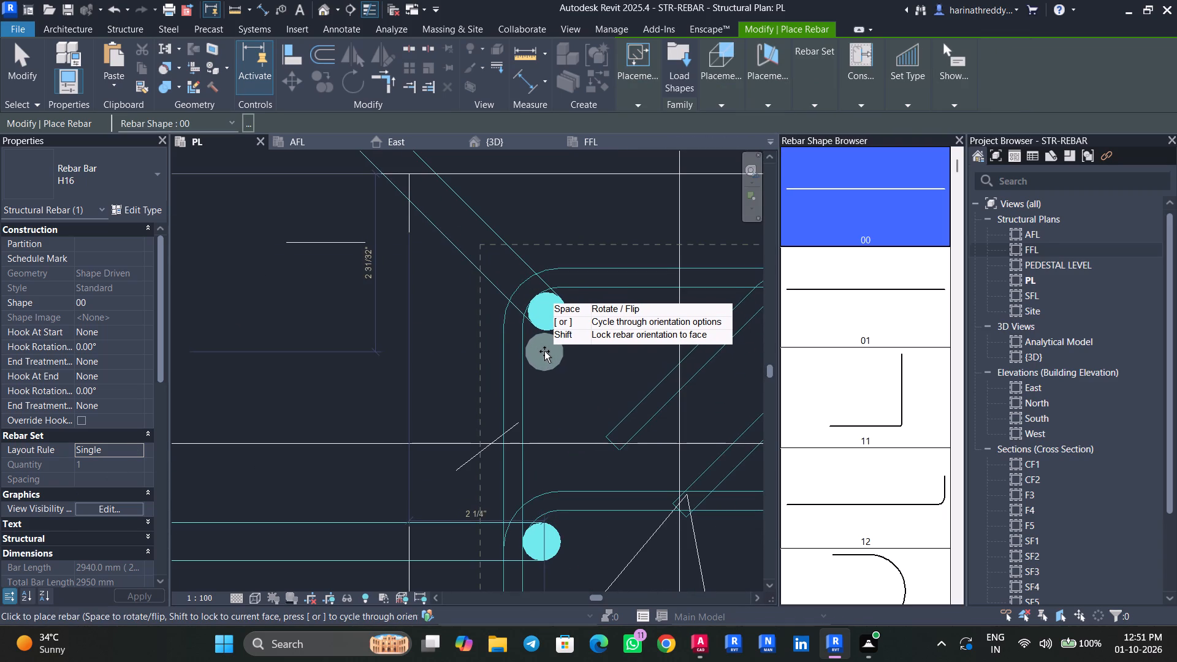
pyautogui.click(544, 351)
pyautogui.moveTo(619, 373); pyautogui.dragTo(349, 372, button='middle')
pyautogui.scroll(3, 544, 347)
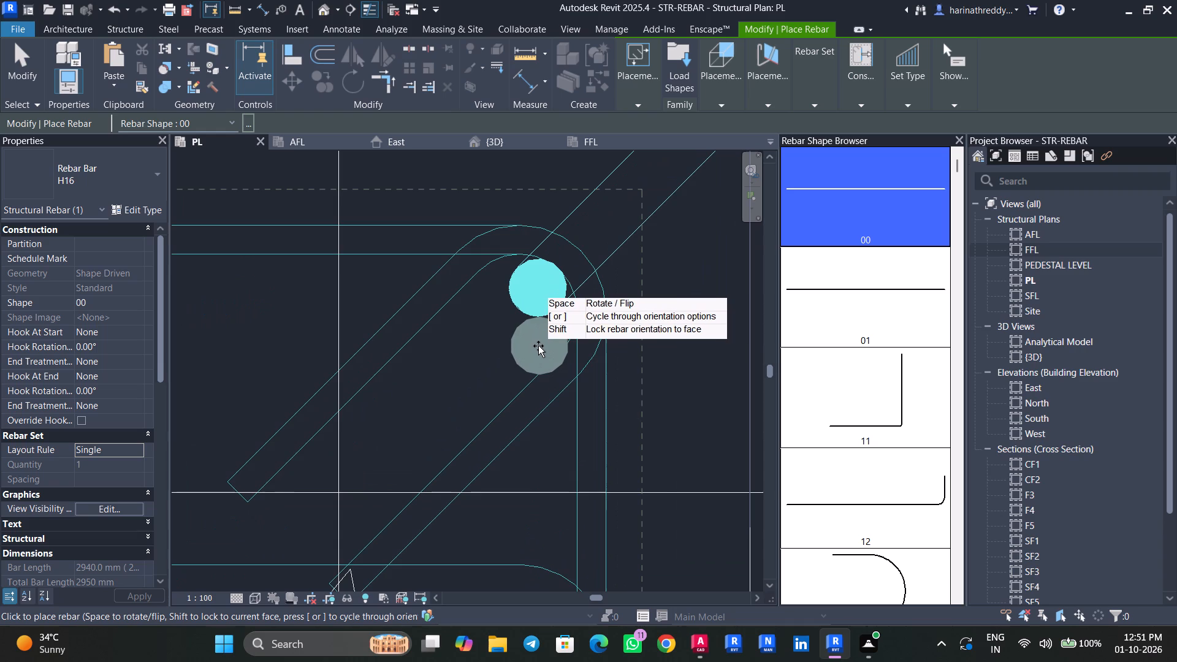
pyautogui.click(537, 346)
pyautogui.scroll(1, 517, 440)
pyautogui.moveTo(517, 440); pyautogui.dragTo(563, 180, button='middle')
pyautogui.scroll(-9, 531, 252)
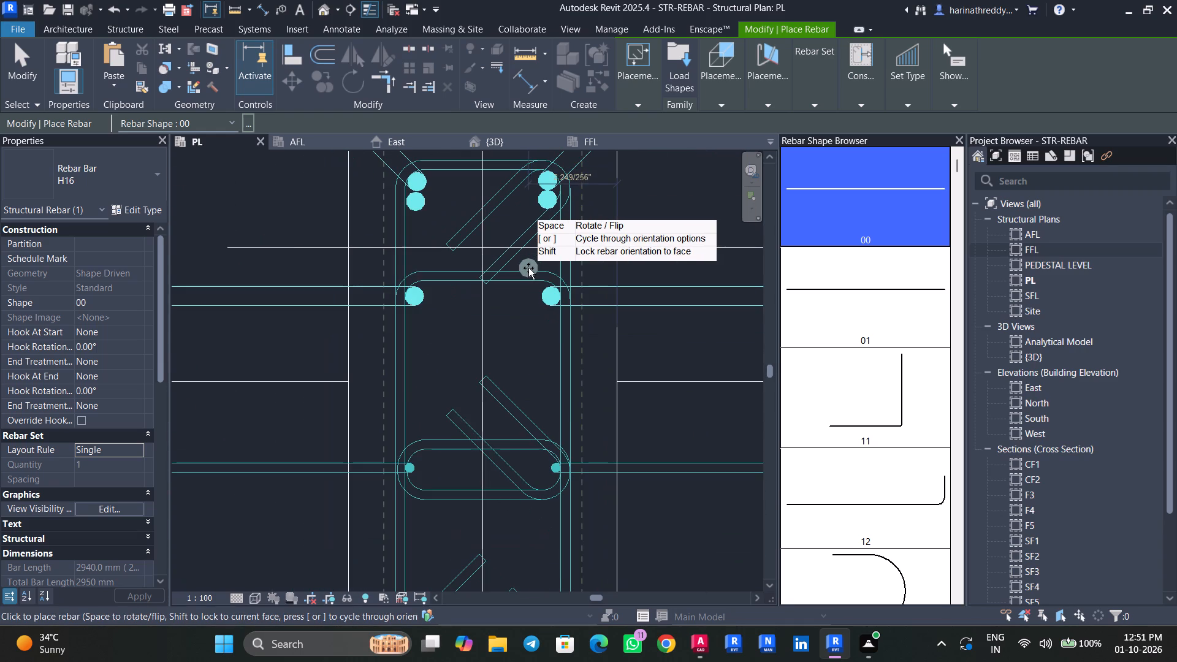
pyautogui.scroll(3, 411, 318)
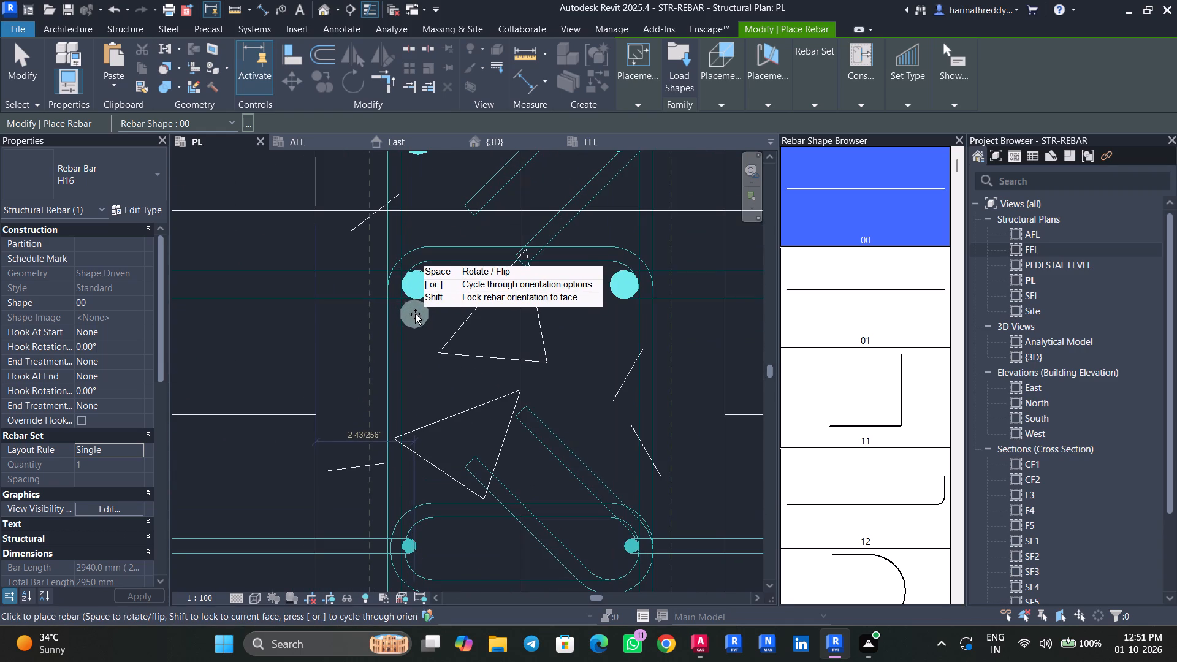
pyautogui.click(415, 313)
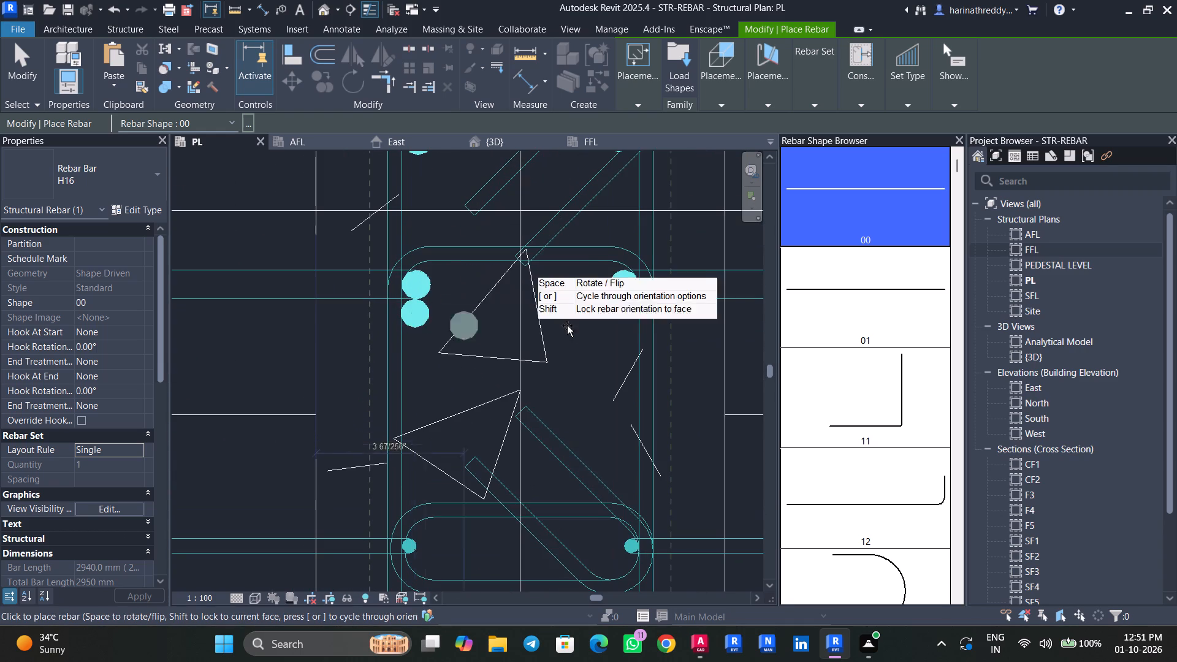
pyautogui.scroll(8, 647, 313)
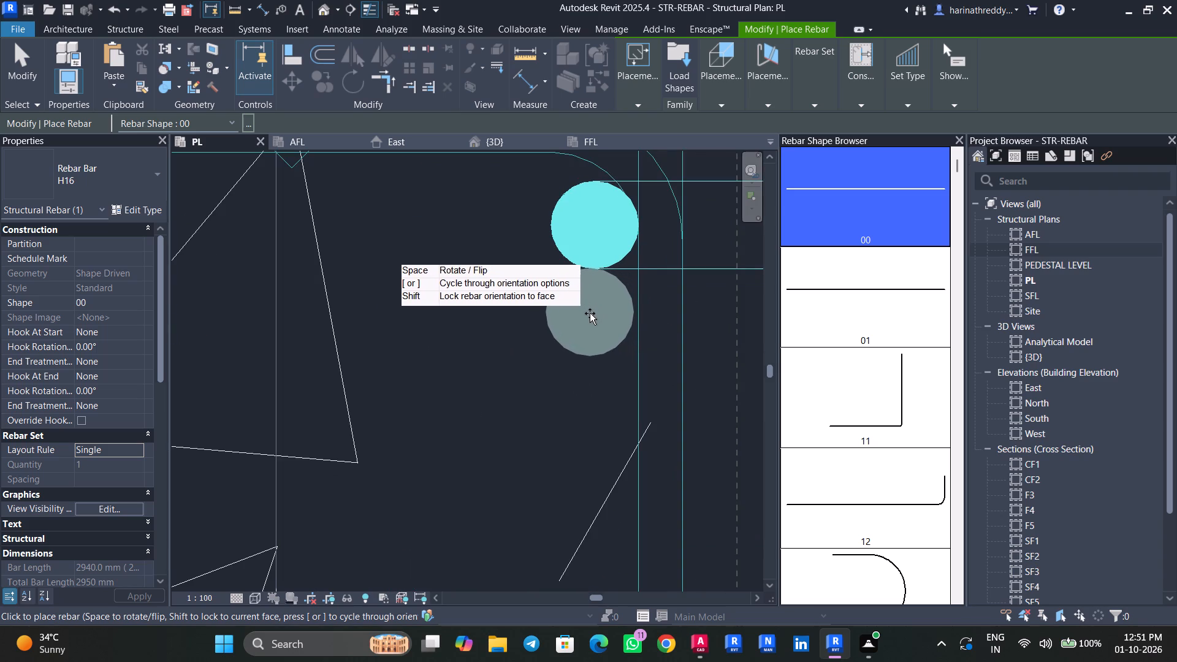
pyautogui.click(593, 314)
pyautogui.scroll(-6, 593, 314)
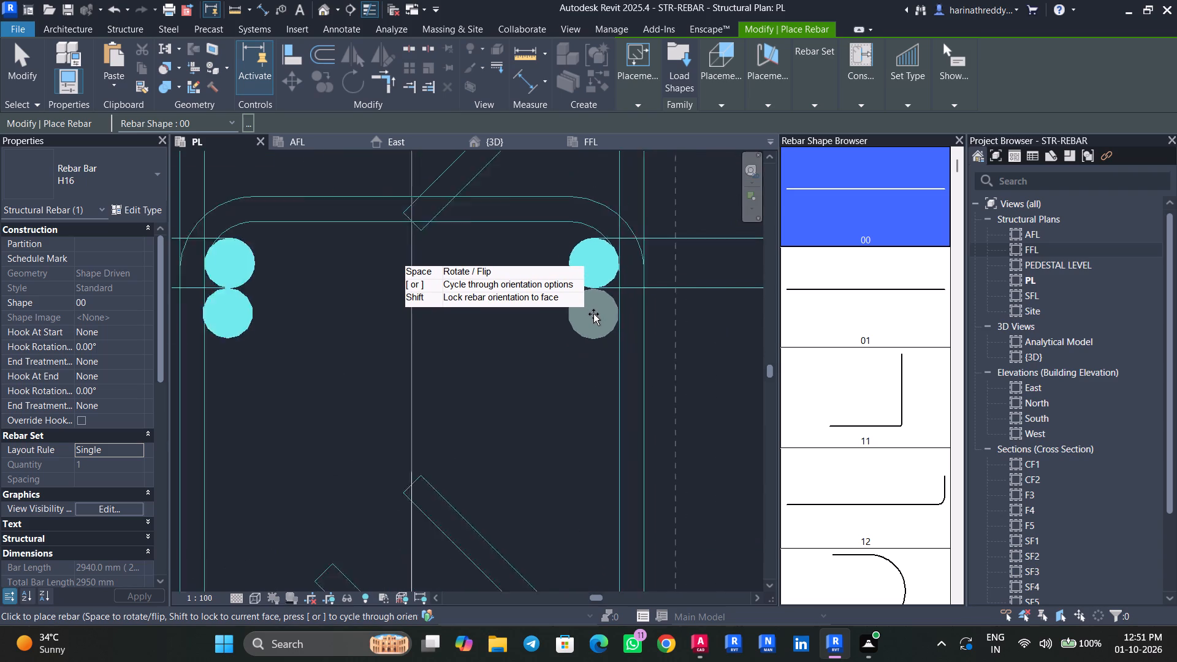
# Place two single H16 vertical bars in the C5 section, each just south of the existing bars in the second row from the south.
pyautogui.scroll(-6, 593, 314)
pyautogui.moveTo(500, 416); pyautogui.dragTo(539, 252, button='middle')
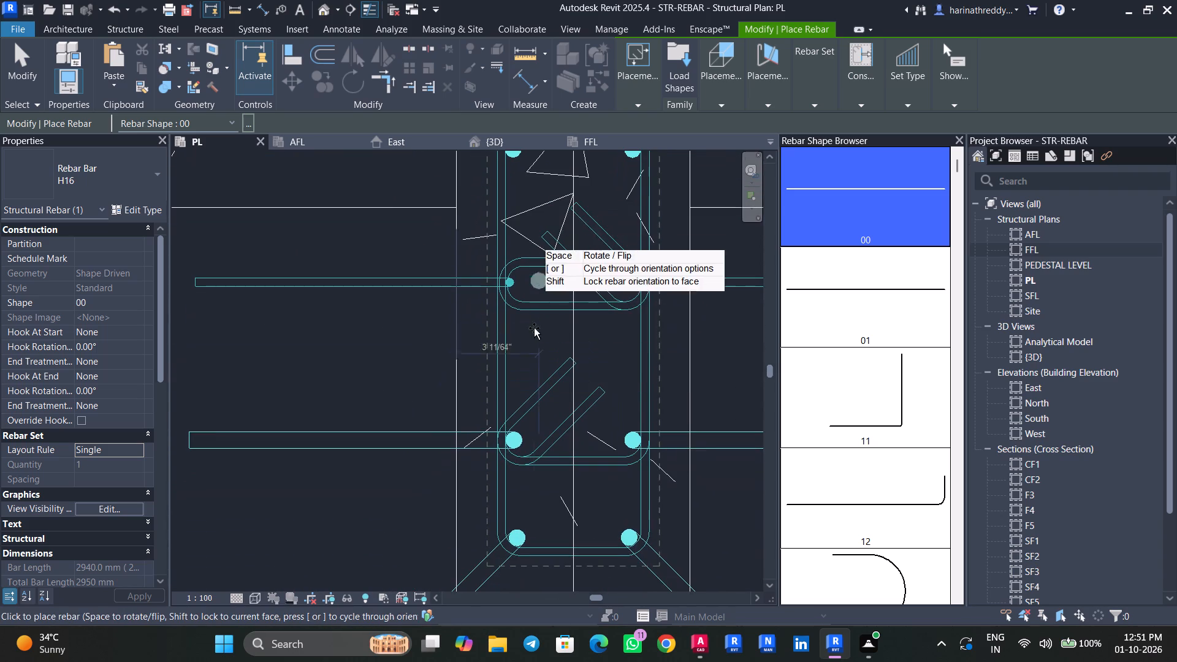
pyautogui.scroll(10, 503, 441)
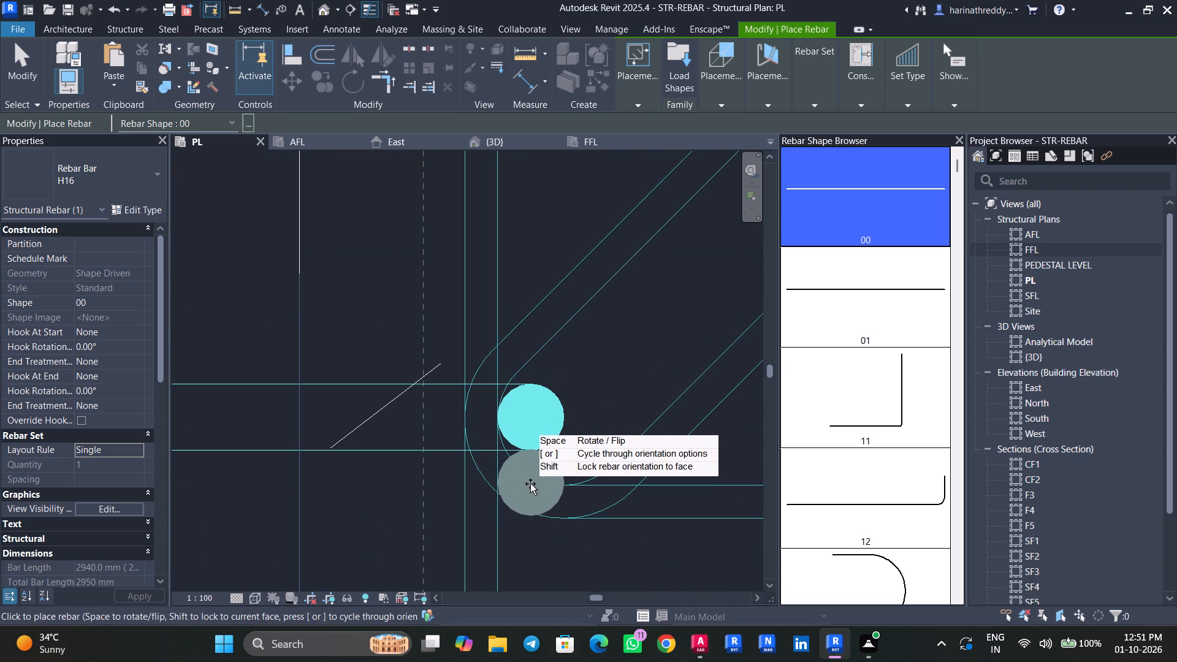
pyautogui.click(528, 485)
pyautogui.moveTo(677, 484); pyautogui.dragTo(237, 430, button='middle')
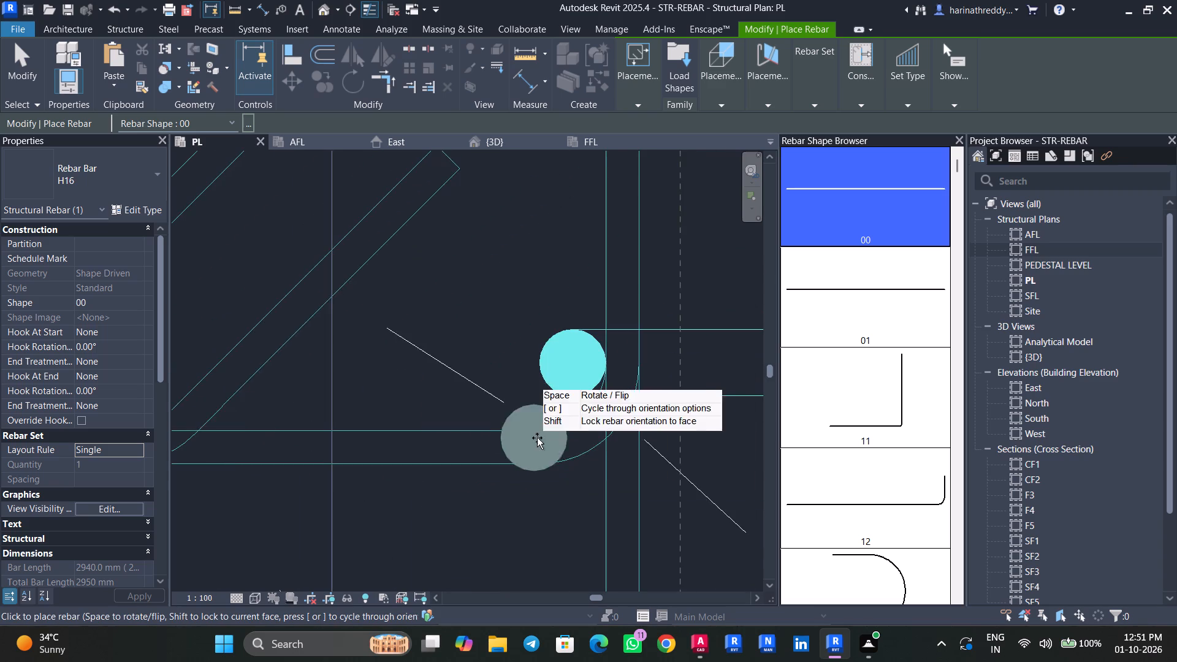
pyautogui.scroll(4, 590, 428)
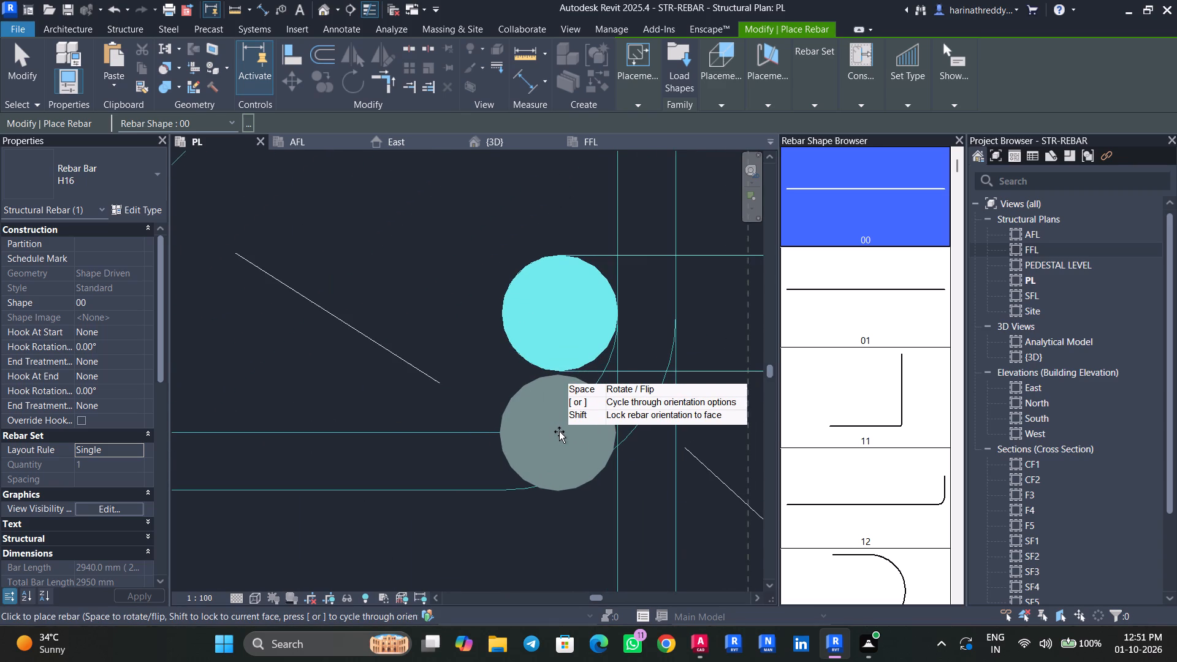
pyautogui.click(559, 432)
# Place two more single H16 vertical bars in the C5 section, each just north of the existing south corner bars.
pyautogui.scroll(-8, 559, 432)
pyautogui.moveTo(401, 485); pyautogui.dragTo(476, 223, button='middle')
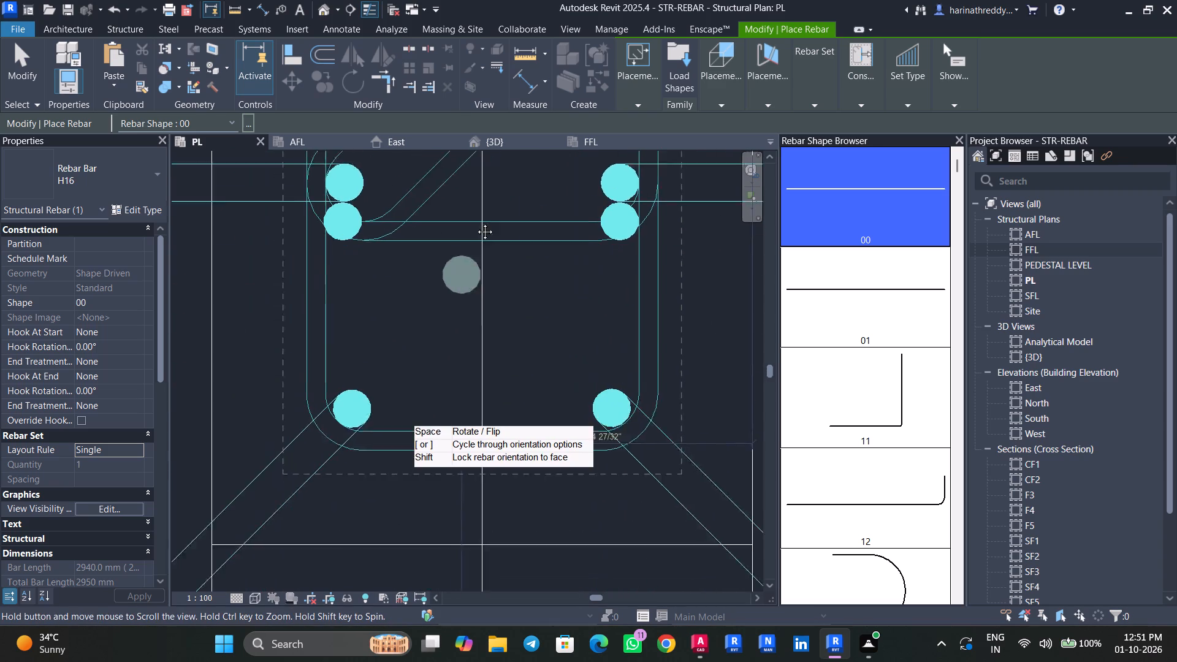
pyautogui.moveTo(476, 223); pyautogui.dragTo(476, 217, button='middle')
pyautogui.scroll(1, 359, 315)
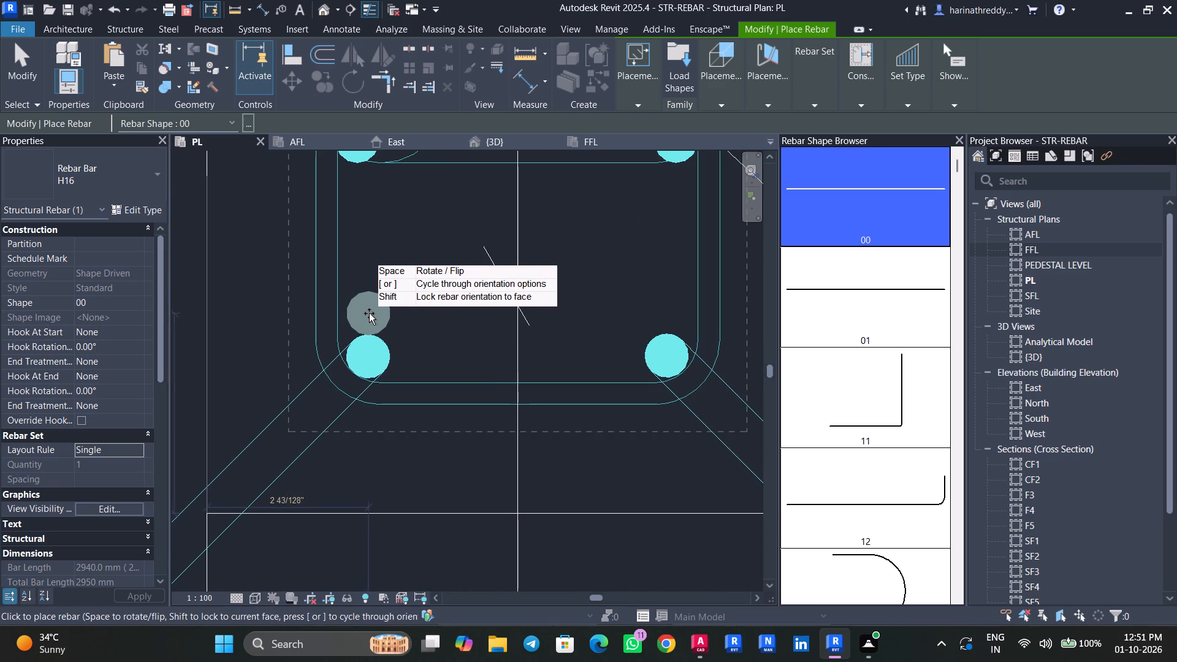
pyautogui.click(369, 313)
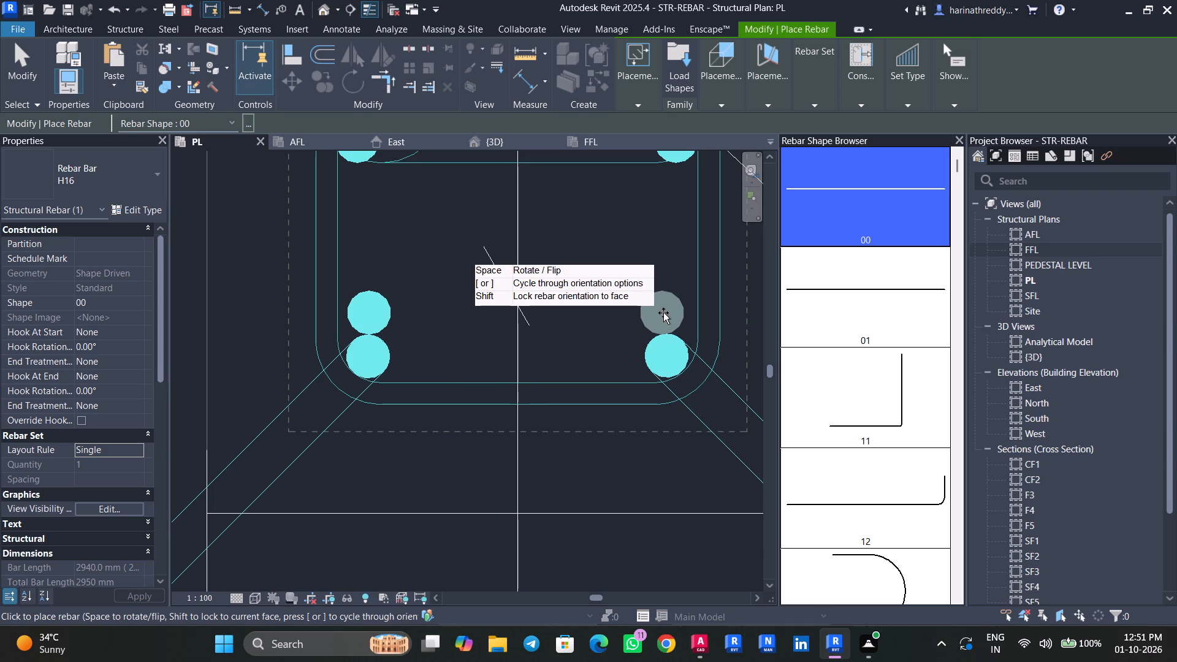
pyautogui.click(666, 311)
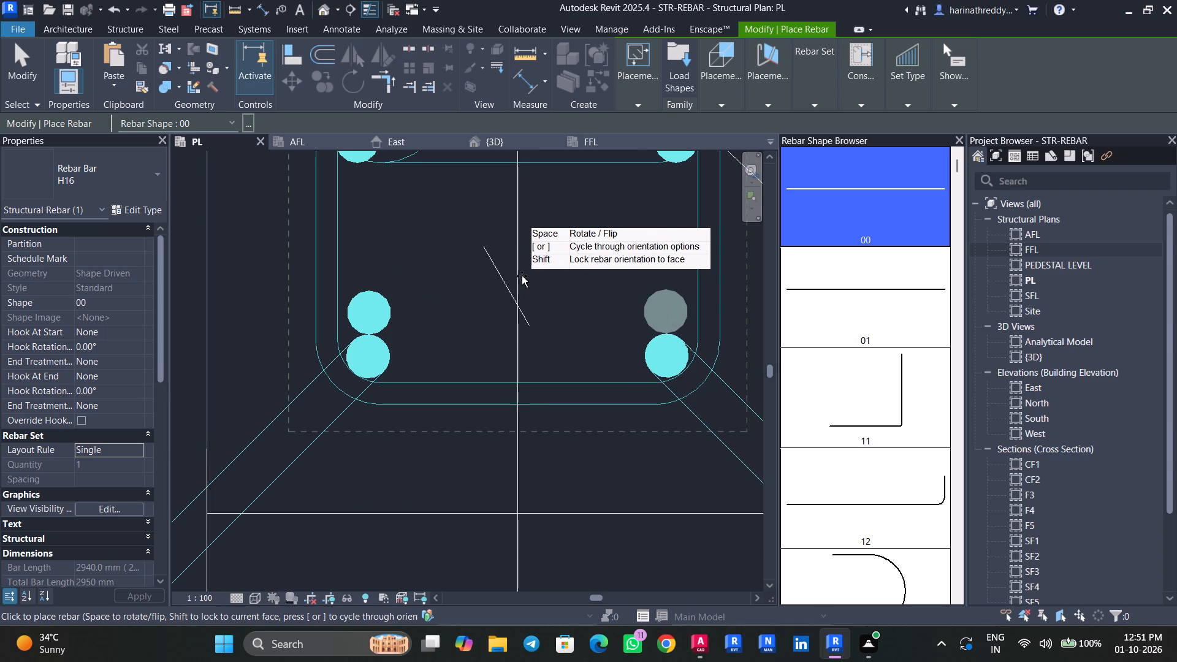
# Place two single H12 vertical bars inside the C5 middle stirrup, each just south of the existing middle-row H8 bars, and end rebar placement.
pyautogui.scroll(-4, 522, 276)
pyautogui.moveTo(522, 287); pyautogui.dragTo(529, 427, button='middle')
pyautogui.click(47, 166)
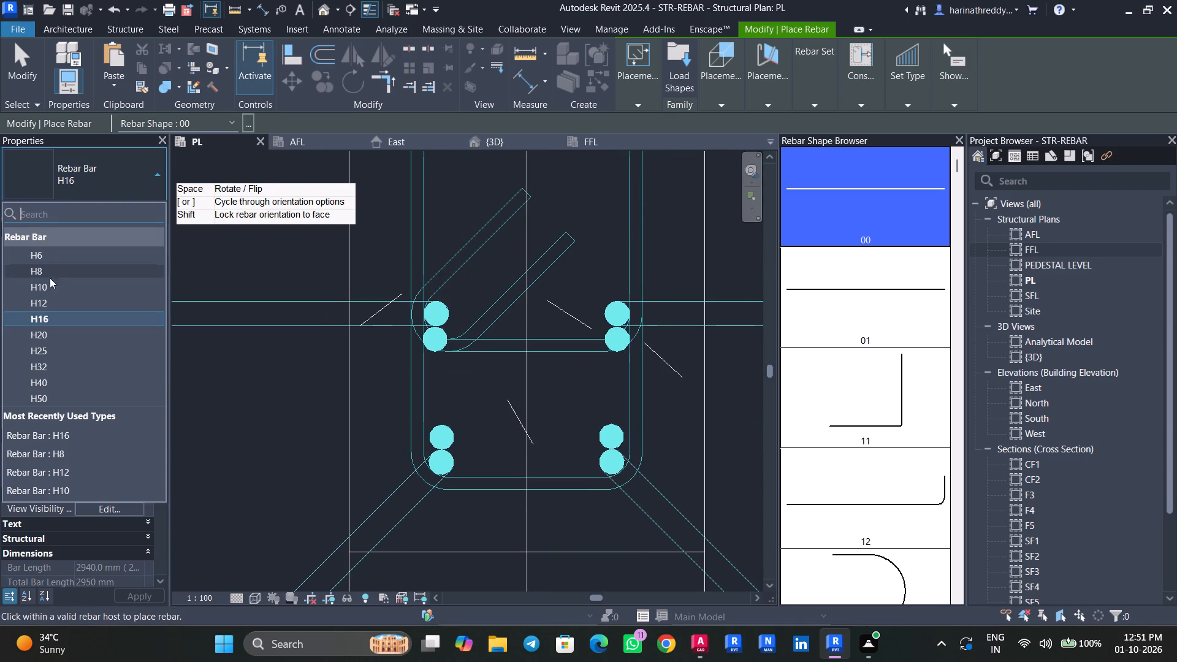
pyautogui.click(60, 303)
pyautogui.moveTo(462, 211); pyautogui.dragTo(450, 413, button='middle')
pyautogui.scroll(4, 423, 295)
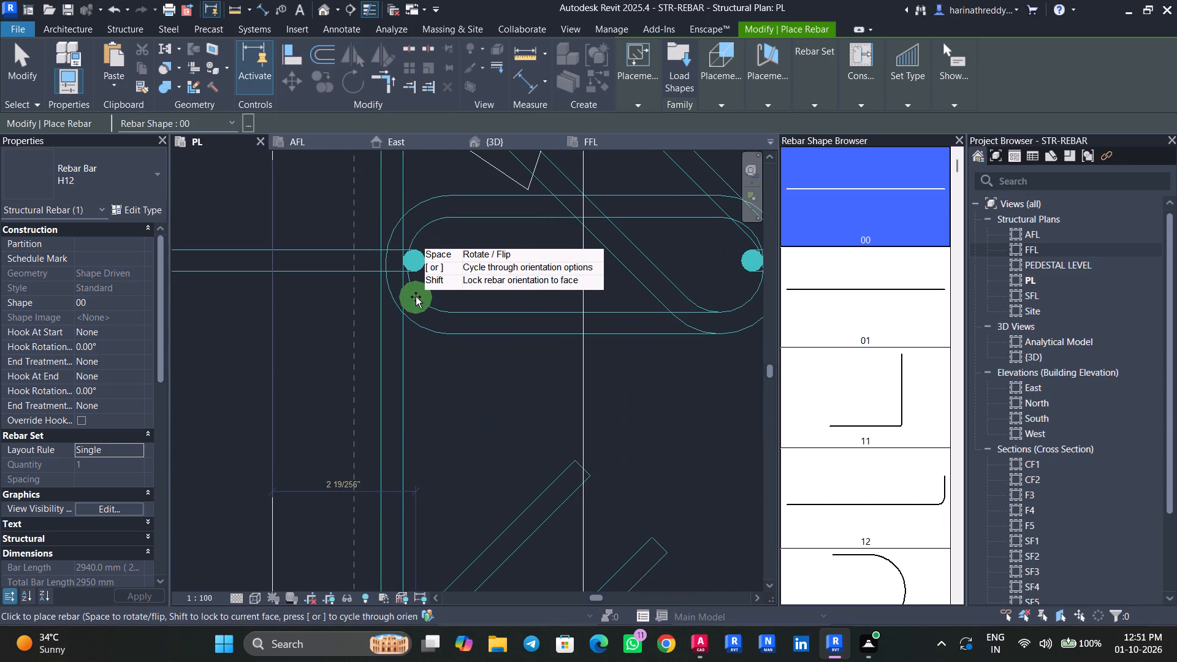
pyautogui.moveTo(416, 296); pyautogui.dragTo(376, 387, button='middle')
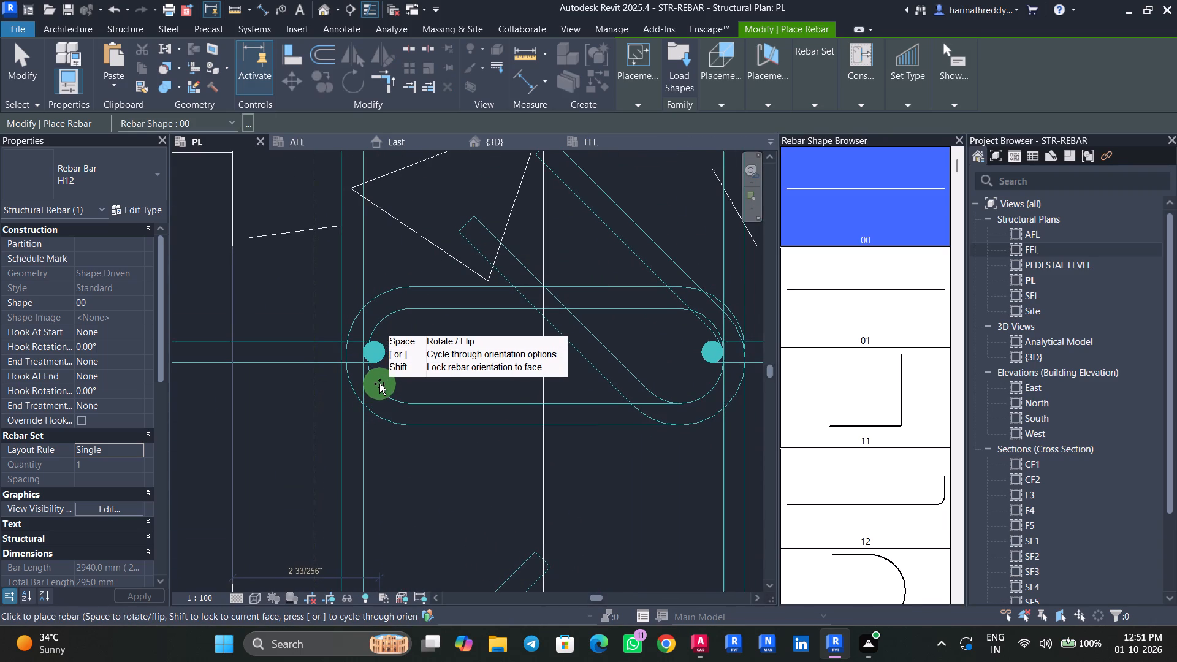
pyautogui.click(378, 381)
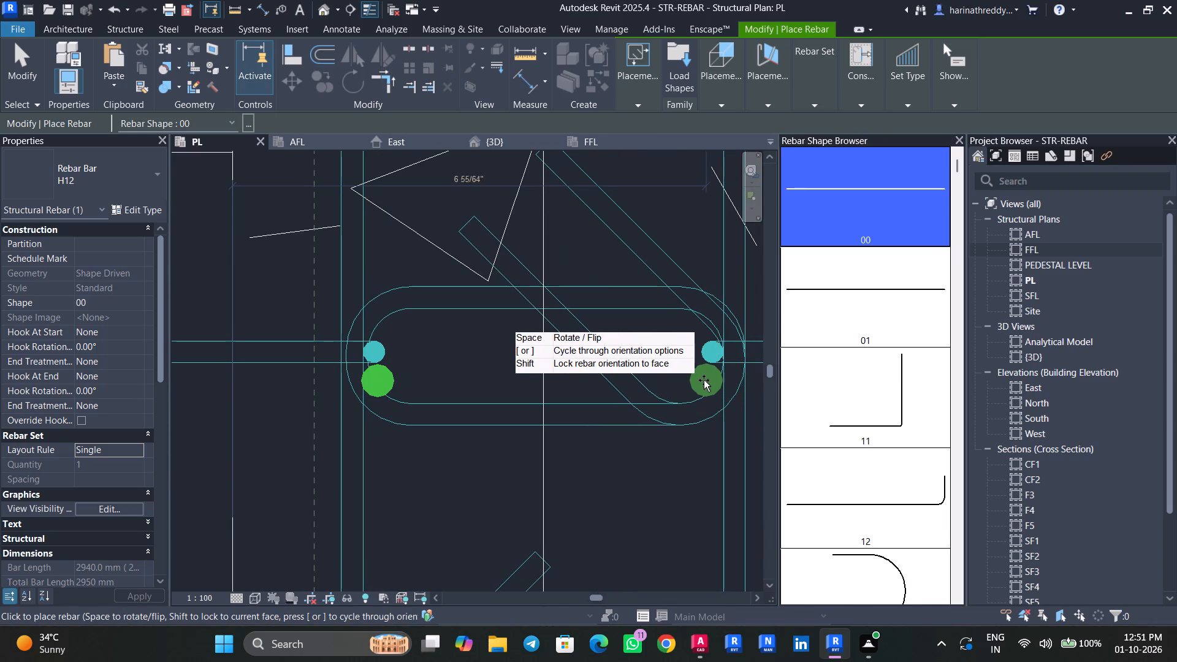
pyautogui.click(707, 379)
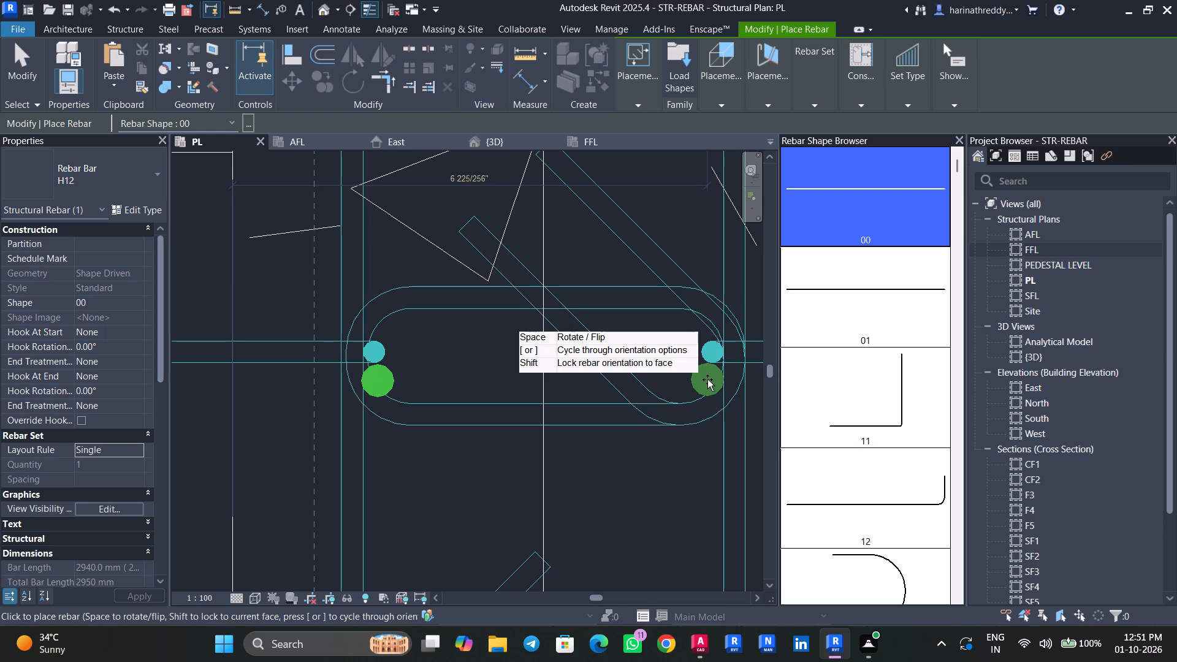
pyautogui.press('Escape')
pyautogui.press('Escape')
pyautogui.press('Escape')
pyautogui.press('Escape')
# Change the existing west H8 shape 11 bar in the C5 column's middle row to type H12.
pyautogui.click(374, 348)
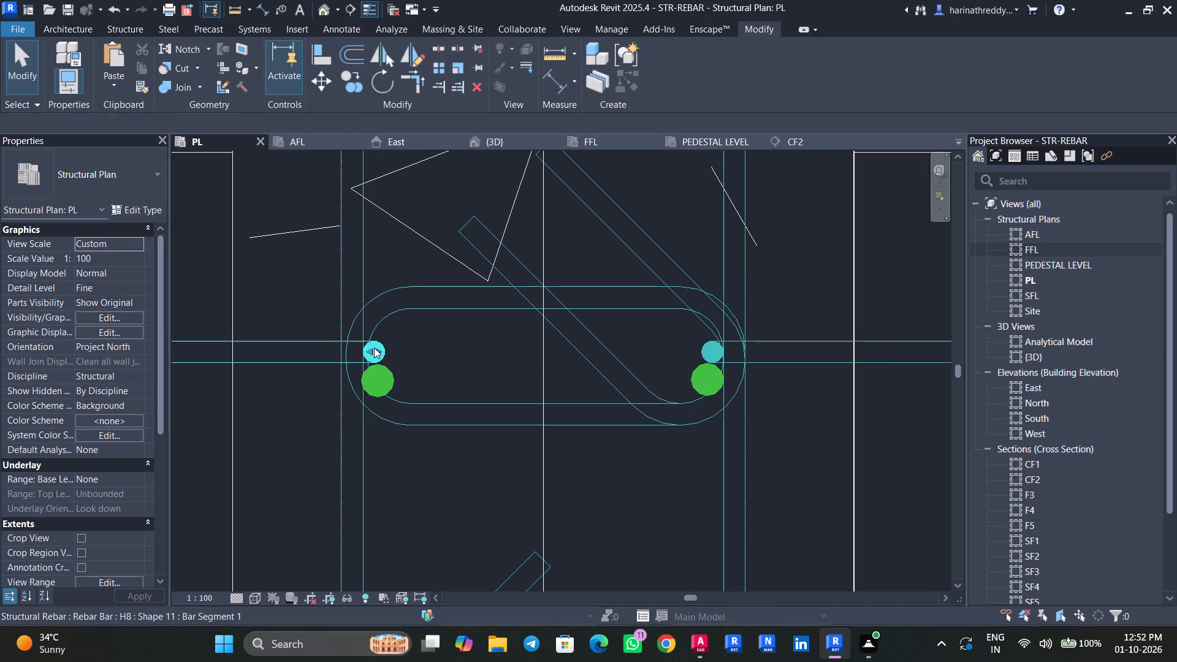
pyautogui.click(88, 173)
pyautogui.click(37, 300)
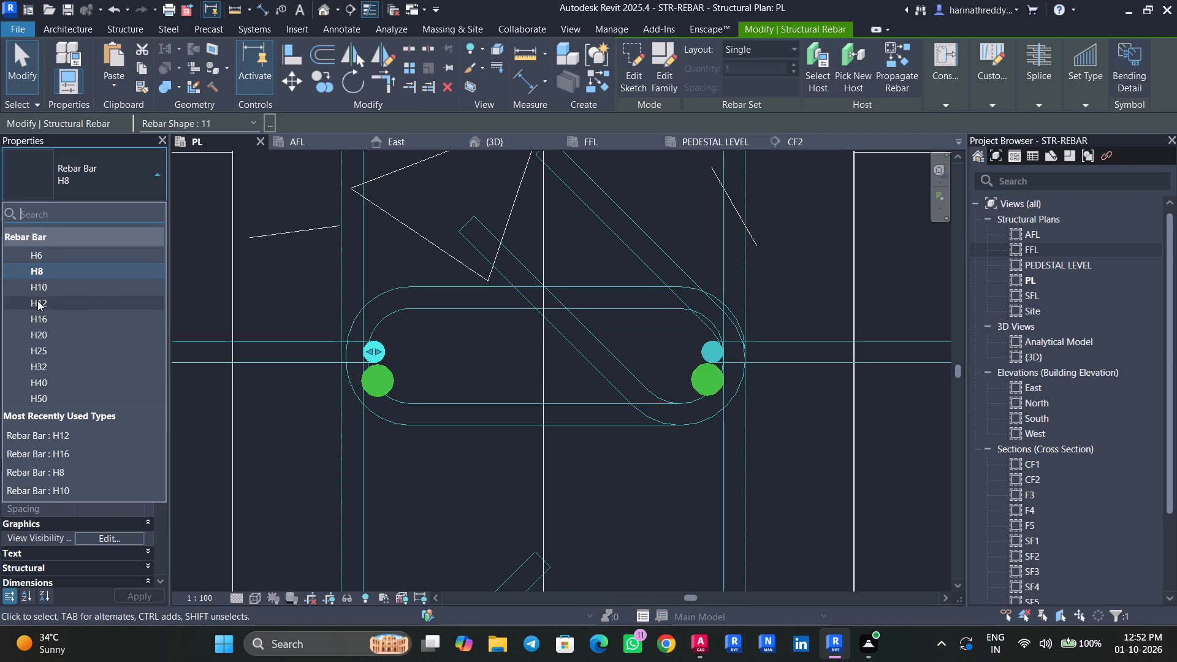
pyautogui.press('Escape')
pyautogui.press('Escape')
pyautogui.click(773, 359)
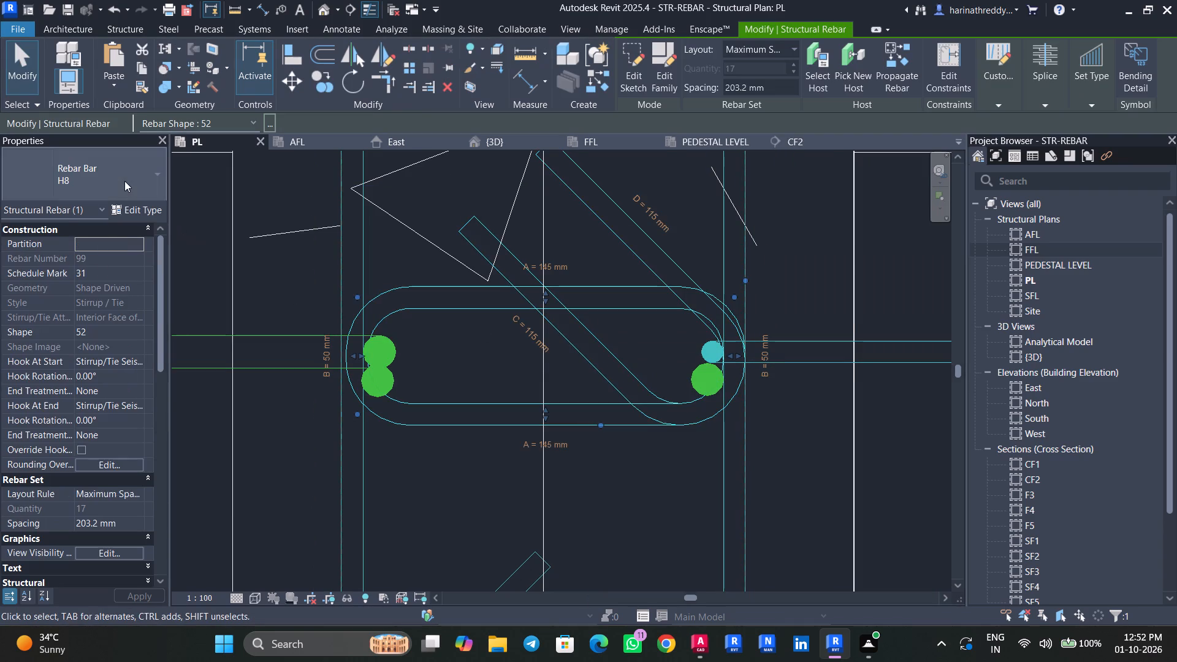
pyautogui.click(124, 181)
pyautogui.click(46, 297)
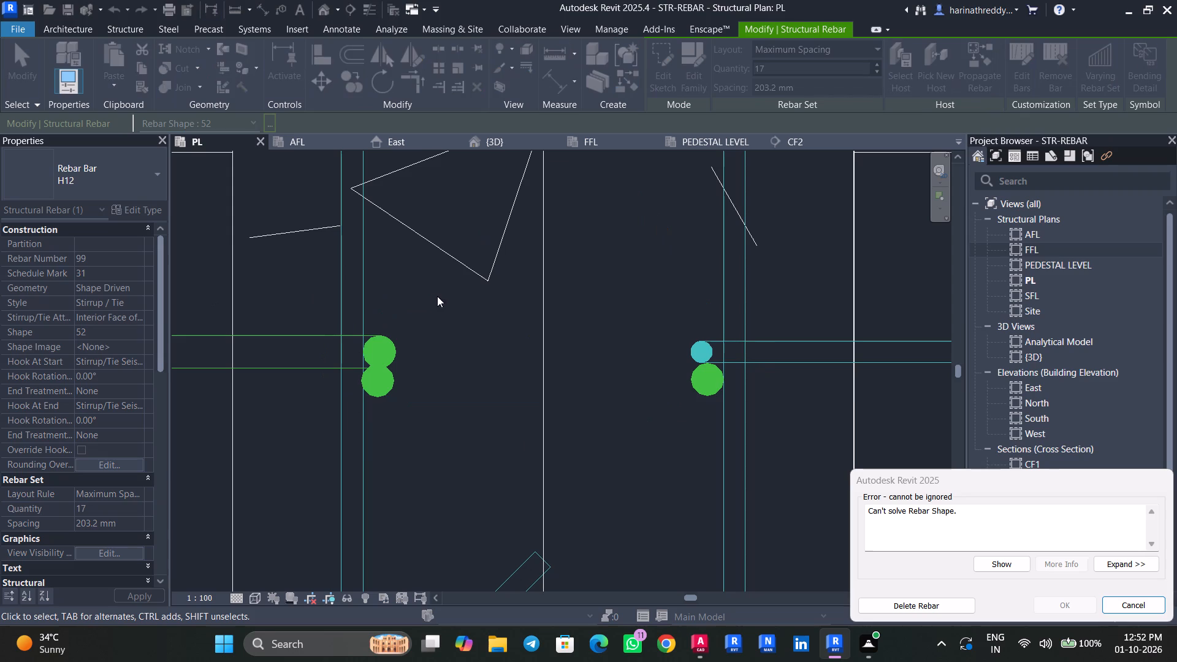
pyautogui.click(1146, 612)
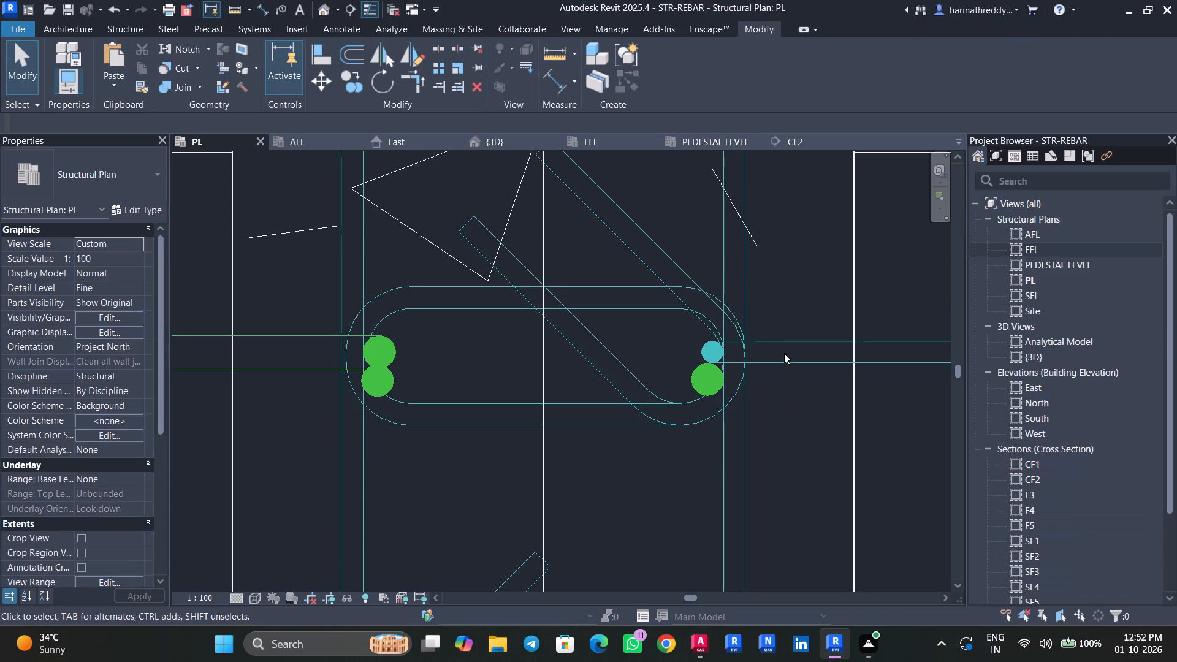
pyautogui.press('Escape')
# Change the middle row's east H8 shape 11 bar to H12 and nudge it into place just north of the new H12 bar.
pyautogui.click(784, 353)
pyautogui.press('Up')
pyautogui.press('Up')
pyautogui.press('Up')
pyautogui.press('Up')
pyautogui.press('Up')
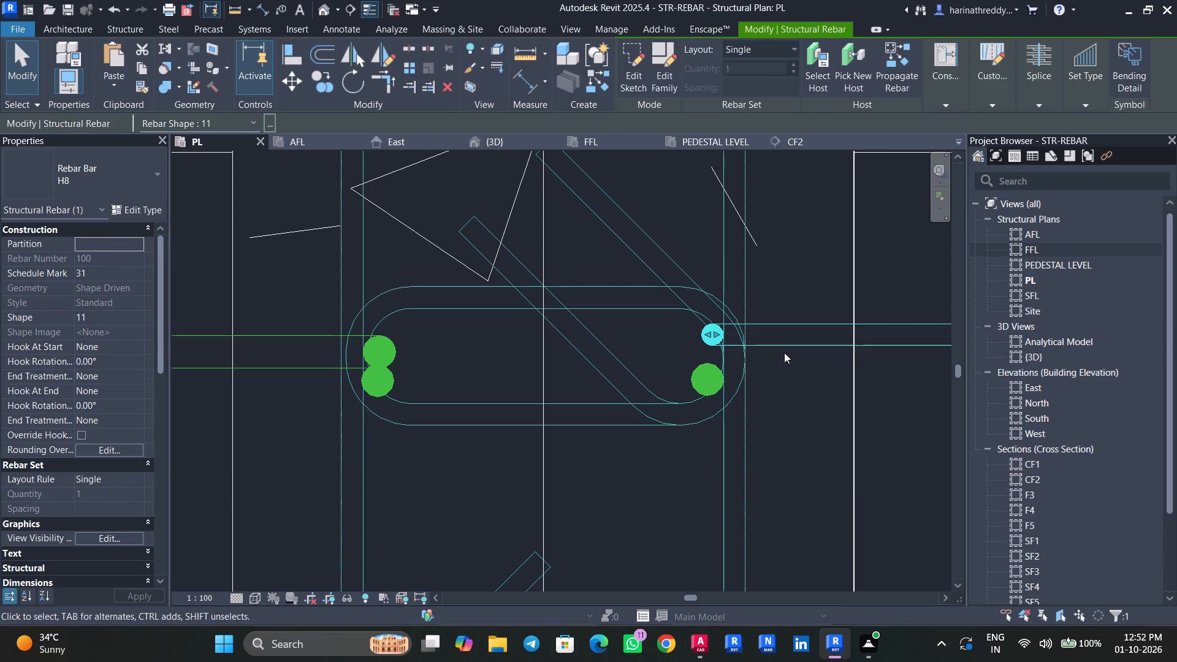
pyautogui.click(21, 159)
pyautogui.click(28, 299)
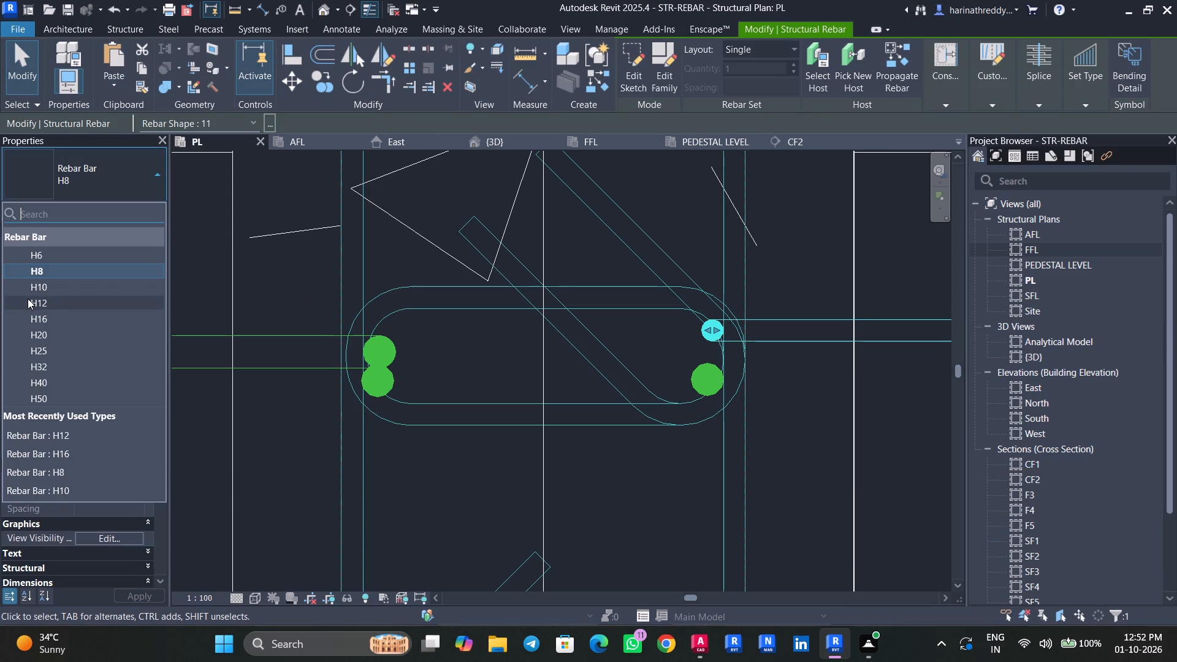
pyautogui.press('Down')
pyautogui.press('Down')
pyautogui.press('Down')
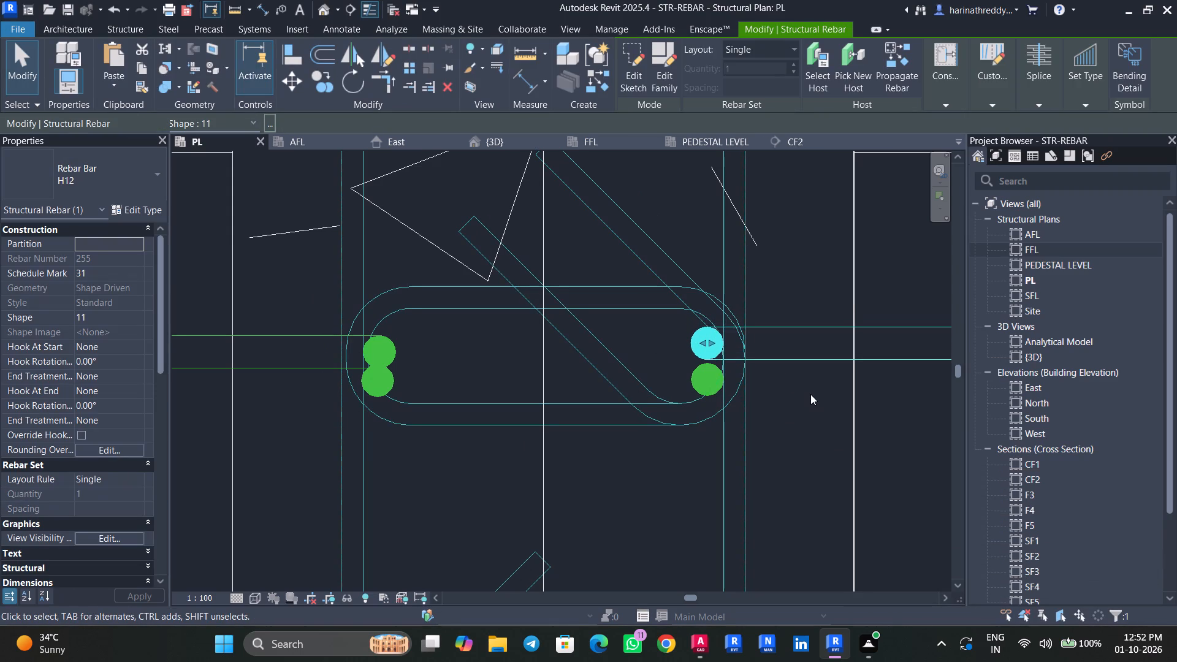
pyautogui.press('Down')
pyautogui.press('Escape')
pyautogui.press('Escape')
# Select all H12 rebar instances and set them to show unobscured in the {3D} view.
pyautogui.scroll(-9, 450, 468)
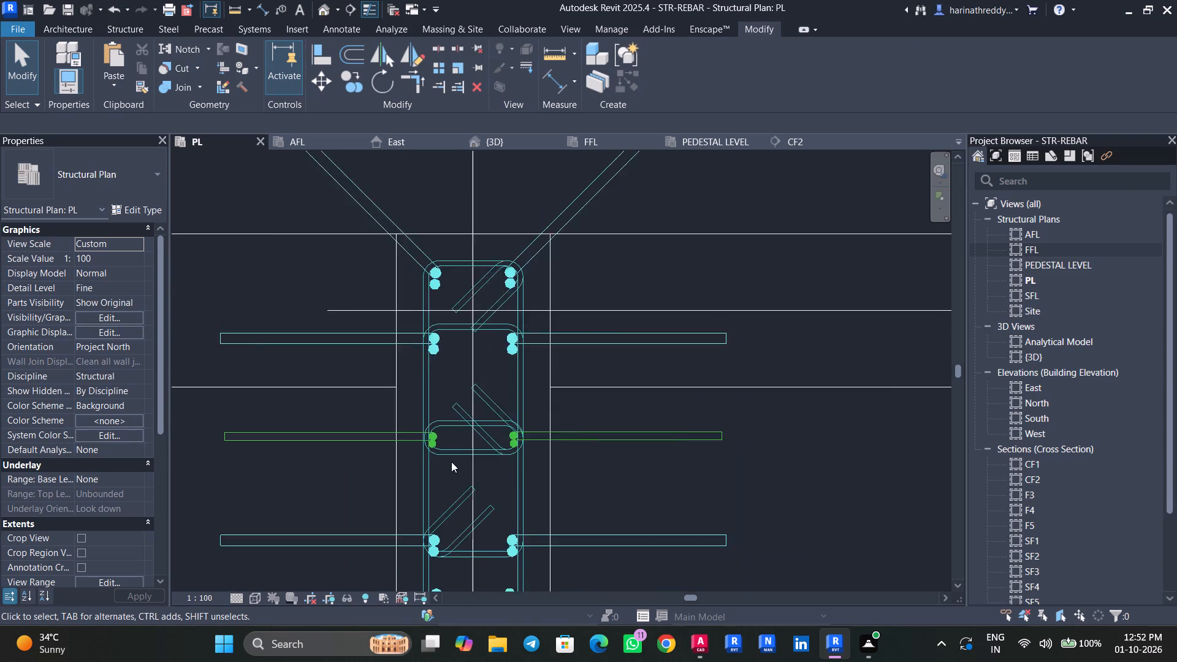
pyautogui.scroll(-2, 451, 462)
pyautogui.scroll(1, 451, 462)
pyautogui.scroll(-1, 451, 462)
pyautogui.moveTo(465, 467); pyautogui.dragTo(505, 365, button='middle')
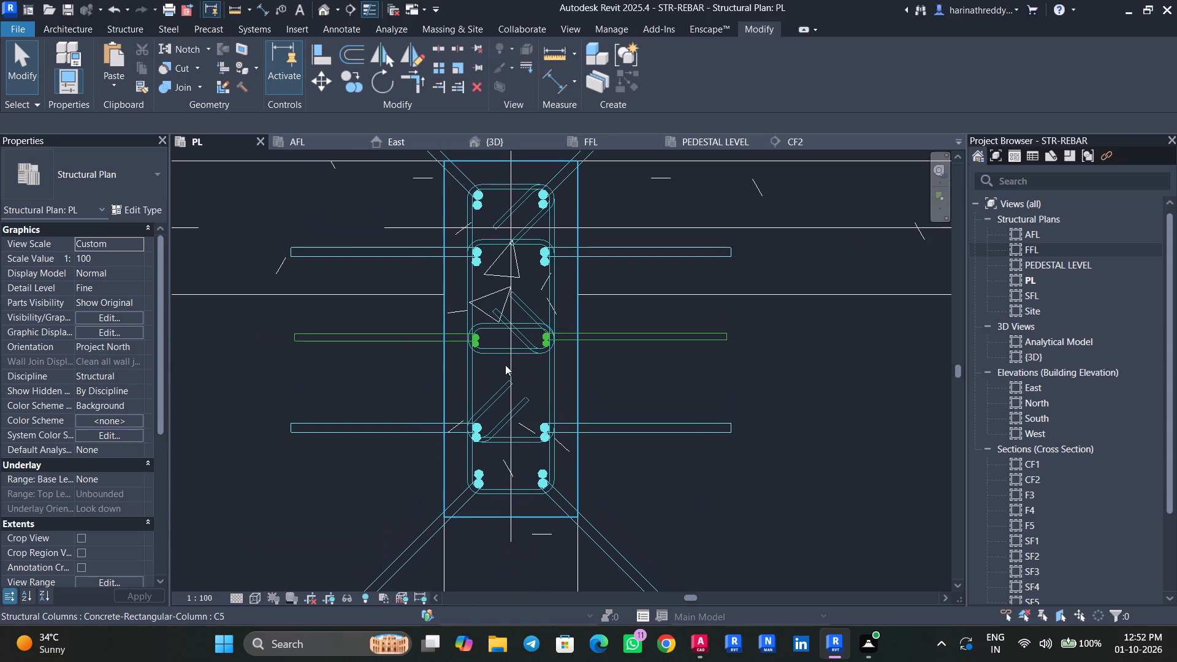
pyautogui.scroll(5, 547, 340)
pyautogui.click(543, 349)
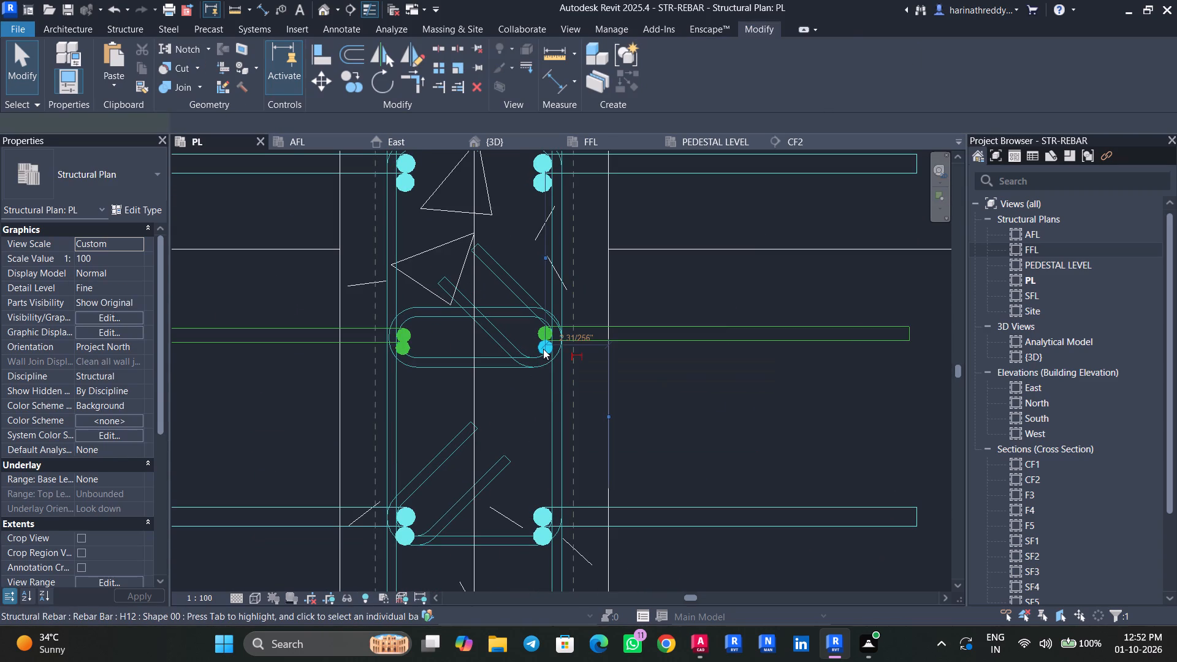
pyautogui.write('SA')
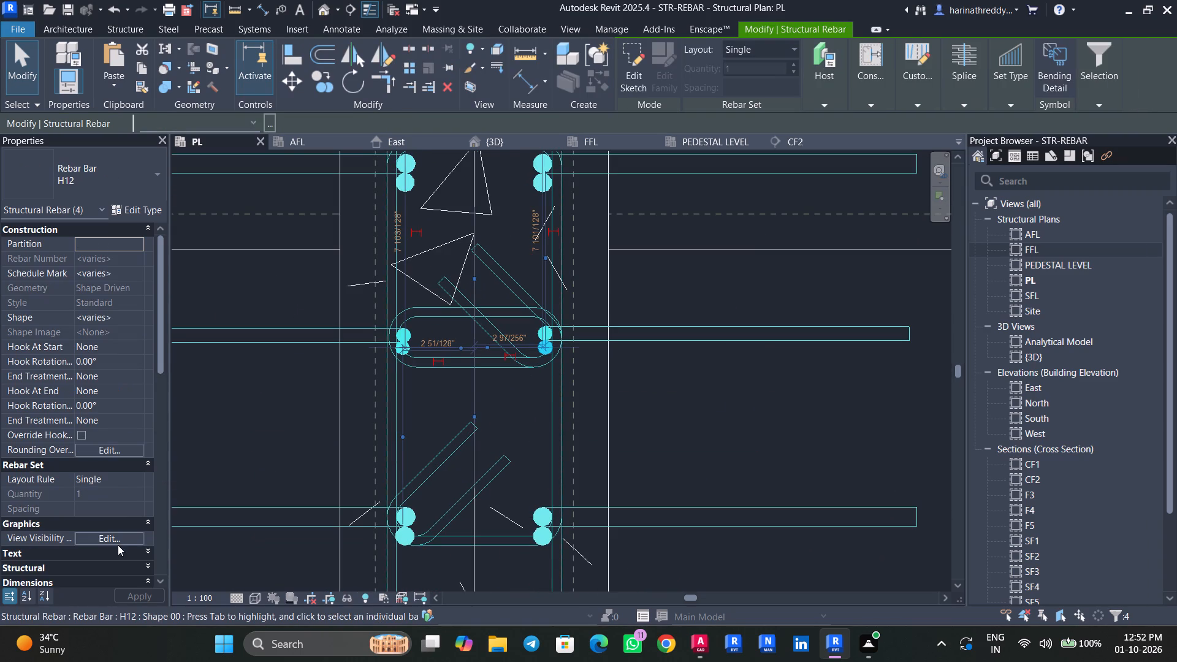
pyautogui.click(118, 535)
pyautogui.click(714, 286)
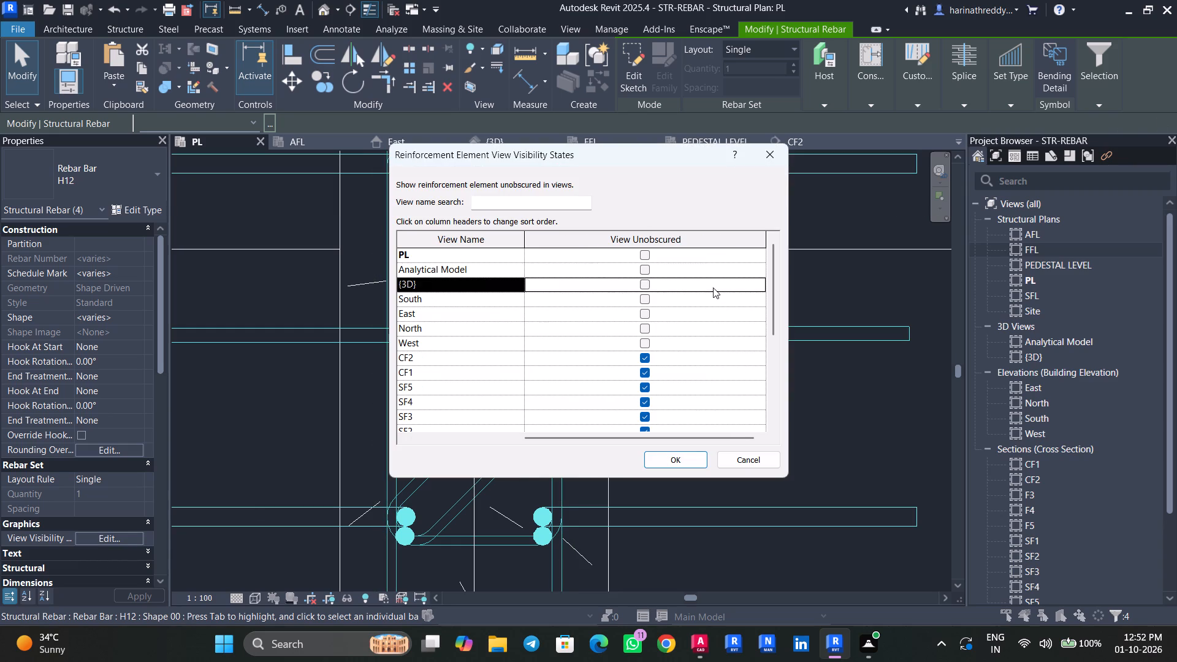
pyautogui.click(649, 283)
pyautogui.click(687, 461)
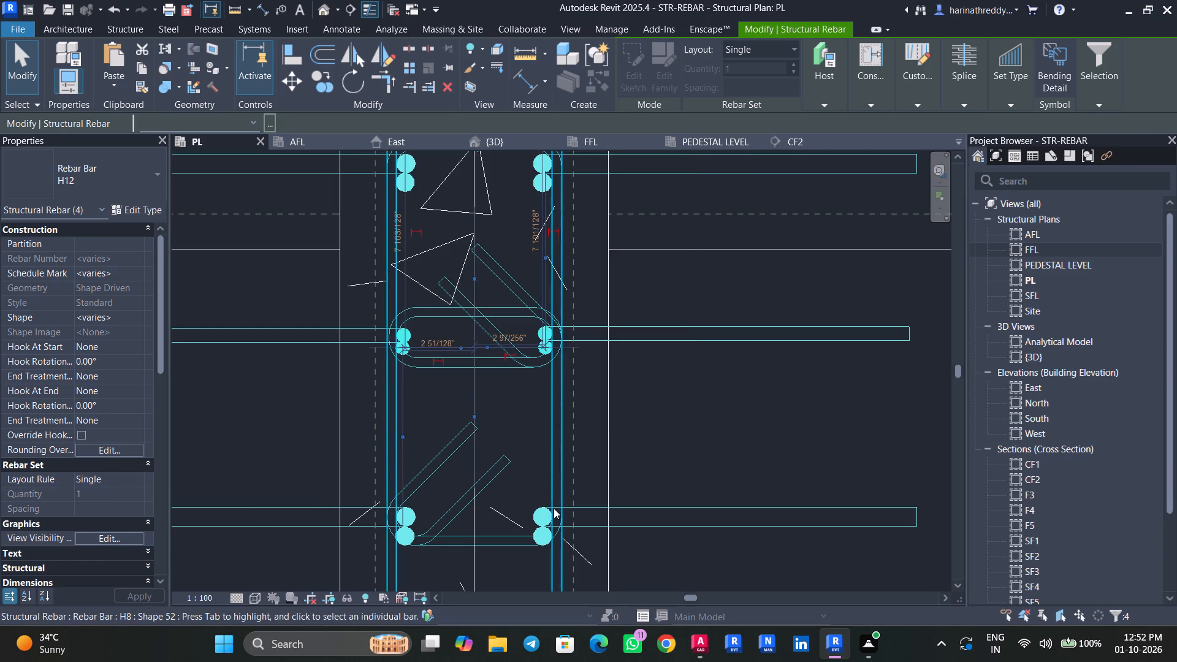
pyautogui.press('Escape')
pyautogui.press('Escape')
# Select all H16 rebar instances and set them to show unobscured in the {3D} view.
pyautogui.click(546, 542)
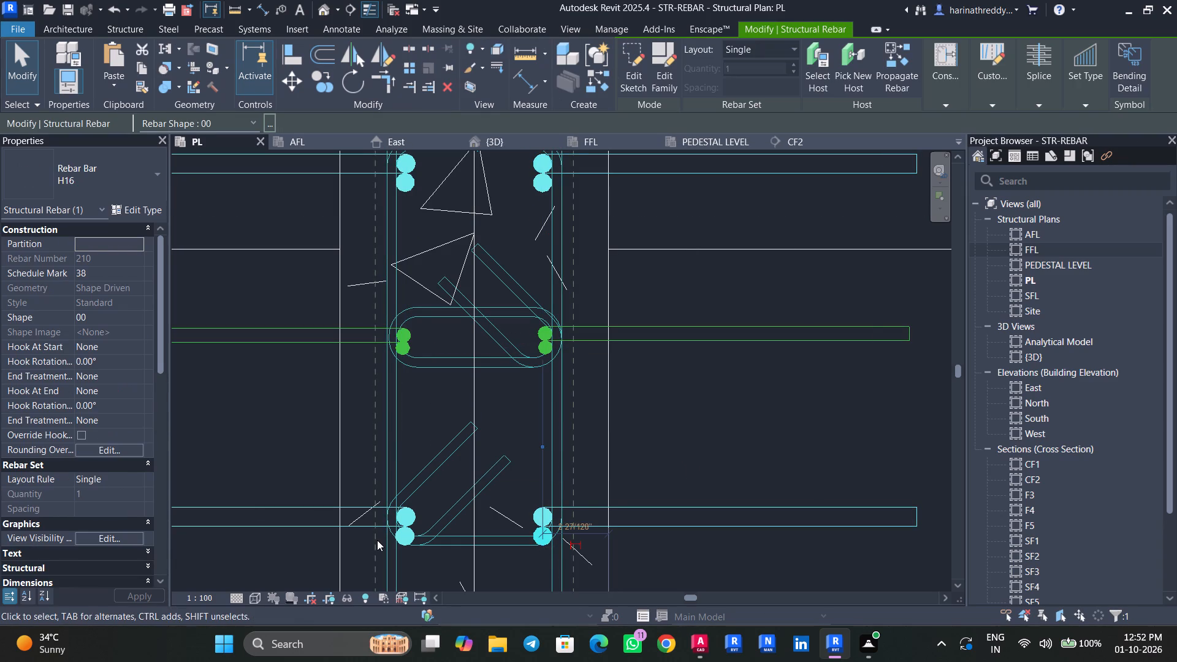
pyautogui.moveTo(459, 514); pyautogui.dragTo(460, 378, button='middle')
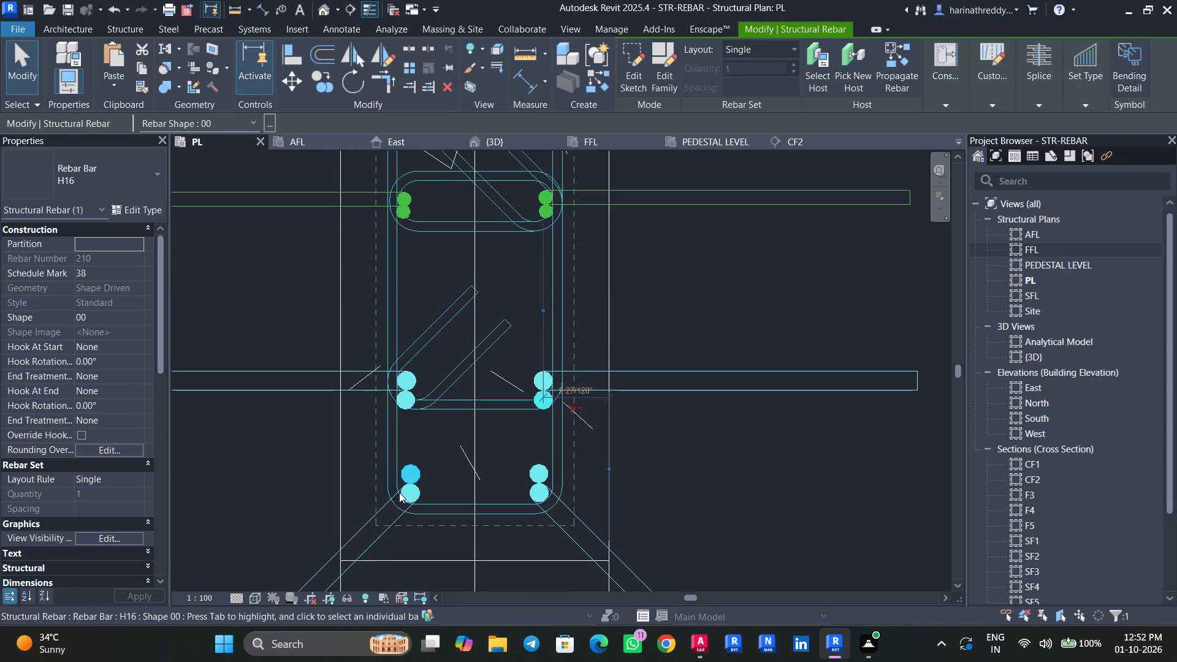
pyautogui.press('Escape')
pyautogui.click(411, 473)
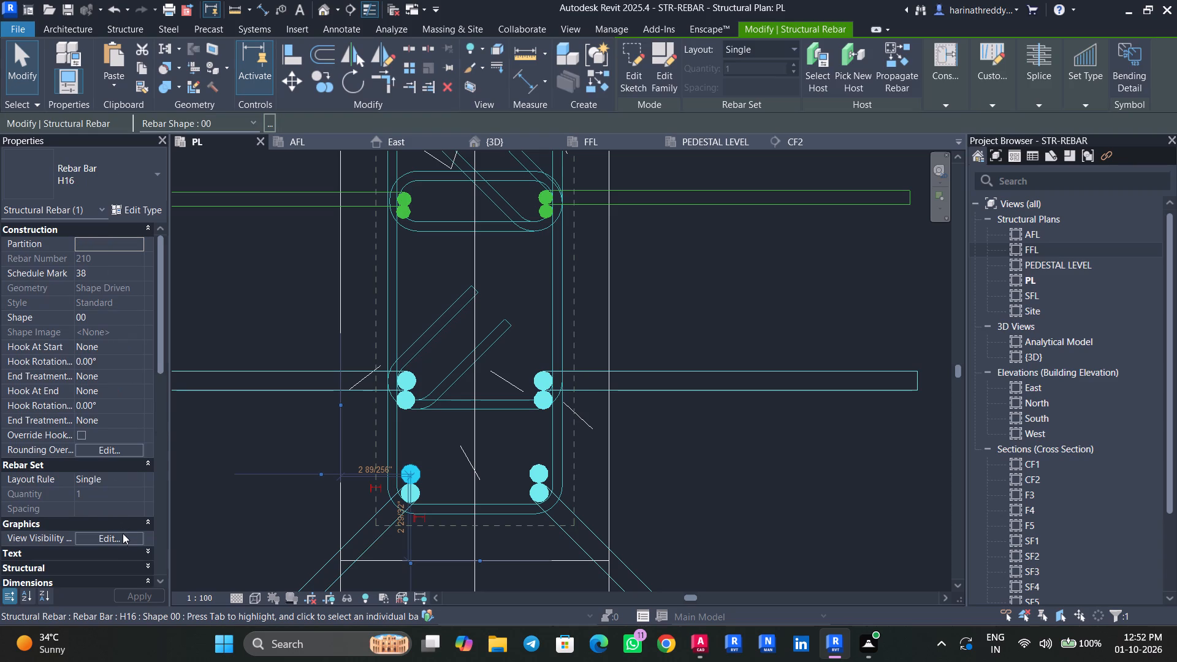
pyautogui.click(123, 537)
pyautogui.click(743, 463)
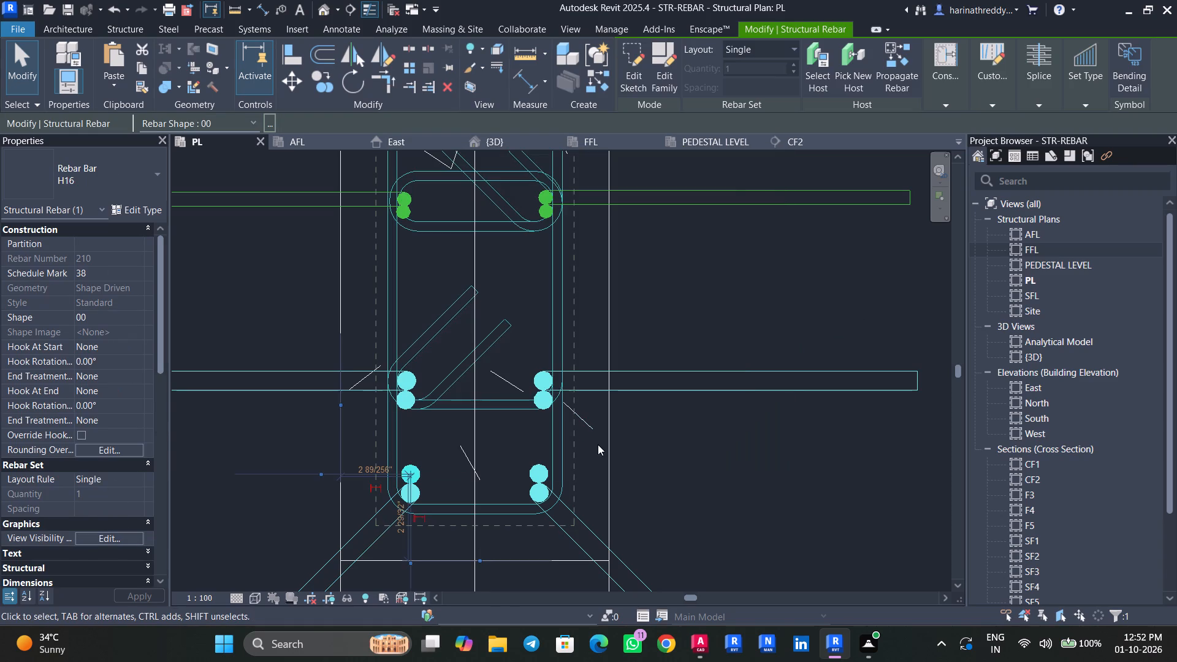
pyautogui.press('s')
pyautogui.press('a')
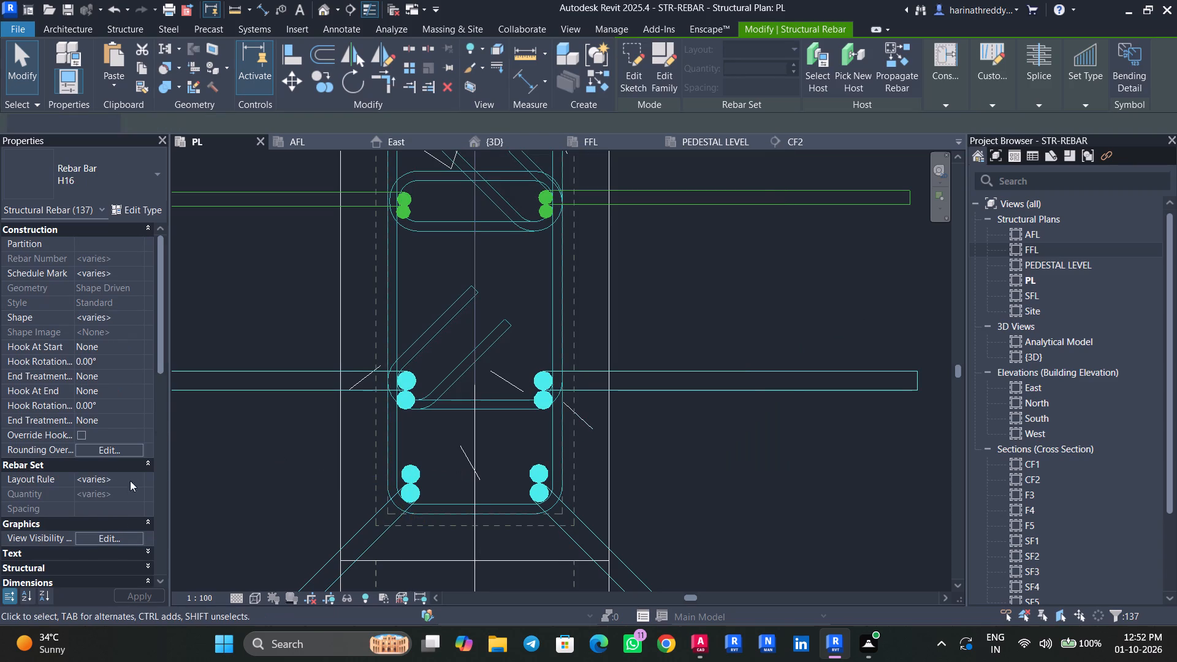
pyautogui.click(114, 535)
pyautogui.click(714, 286)
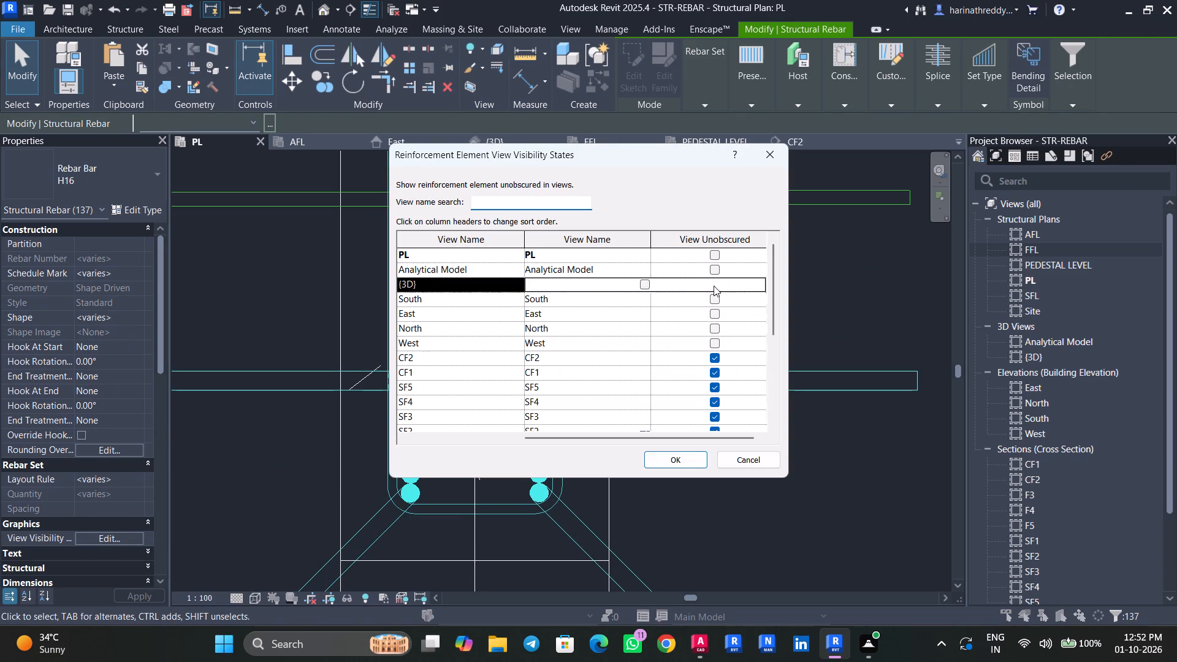
pyautogui.click(649, 286)
pyautogui.click(683, 459)
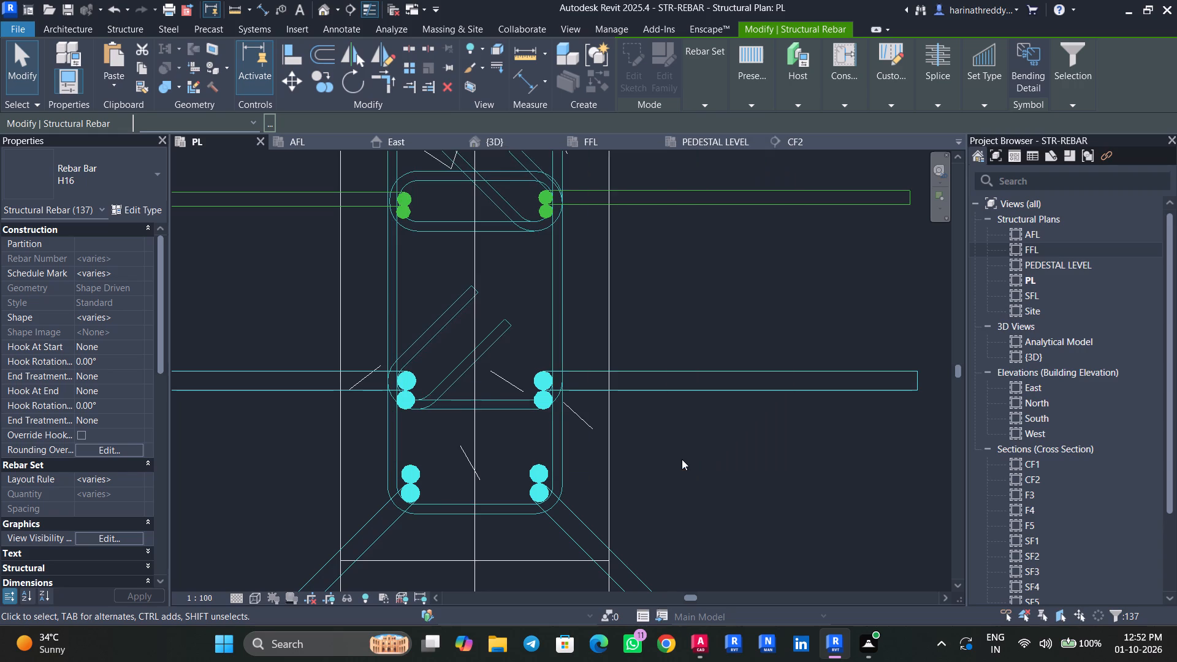
pyautogui.press('Escape')
pyautogui.press('Escape')
pyautogui.press('Escape')
# Select all H16 rebar instances and recheck their view visibility settings.
pyautogui.click(414, 471)
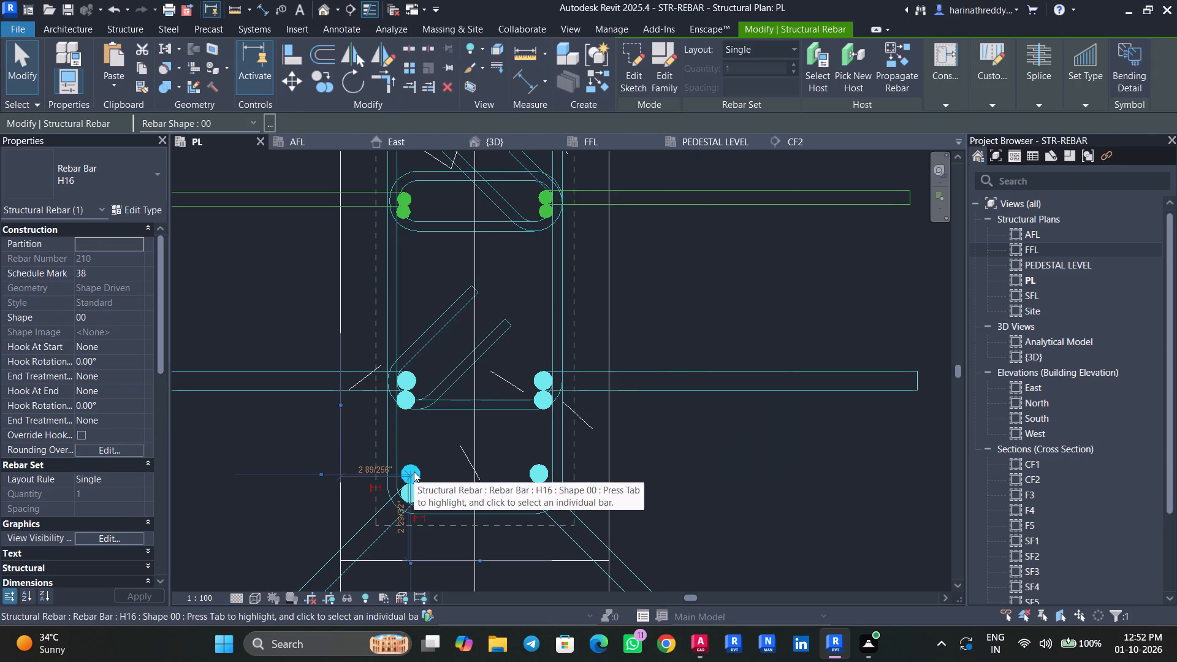
pyautogui.write('SA')
pyautogui.click(123, 537)
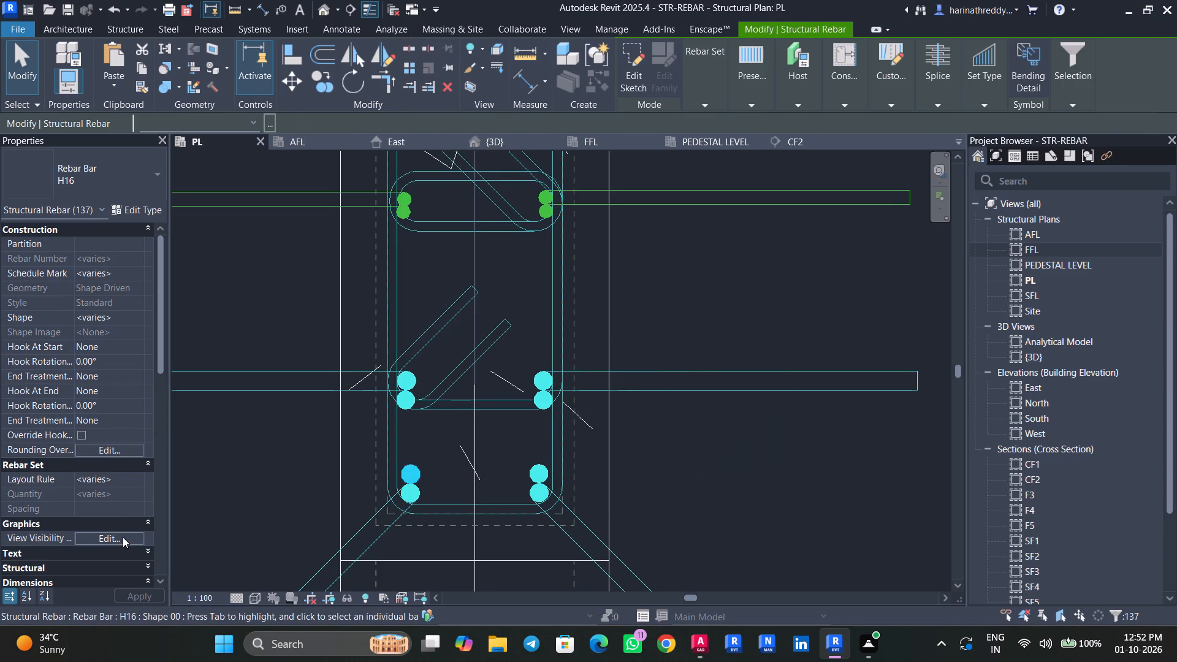
pyautogui.click(687, 457)
pyautogui.press('Escape')
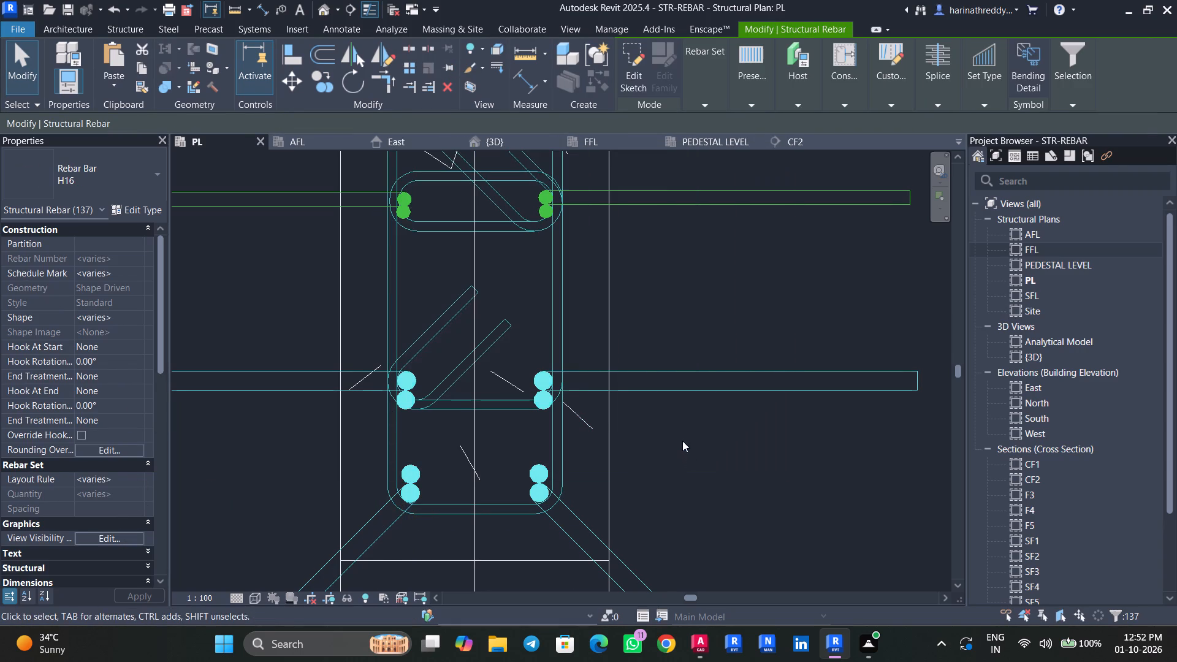
pyautogui.press('Escape')
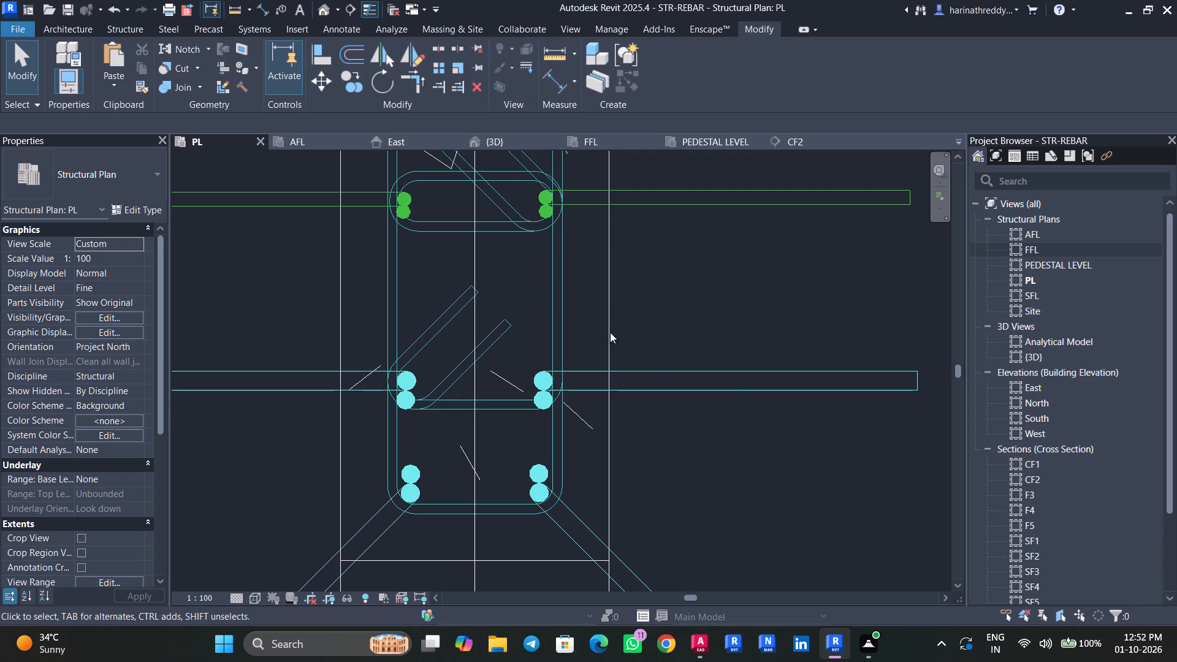
# Place an H8 shape 52 stirrup inside the C5 column's cover at grid D-3.
pyautogui.click(607, 316)
pyautogui.scroll(-4, 615, 321)
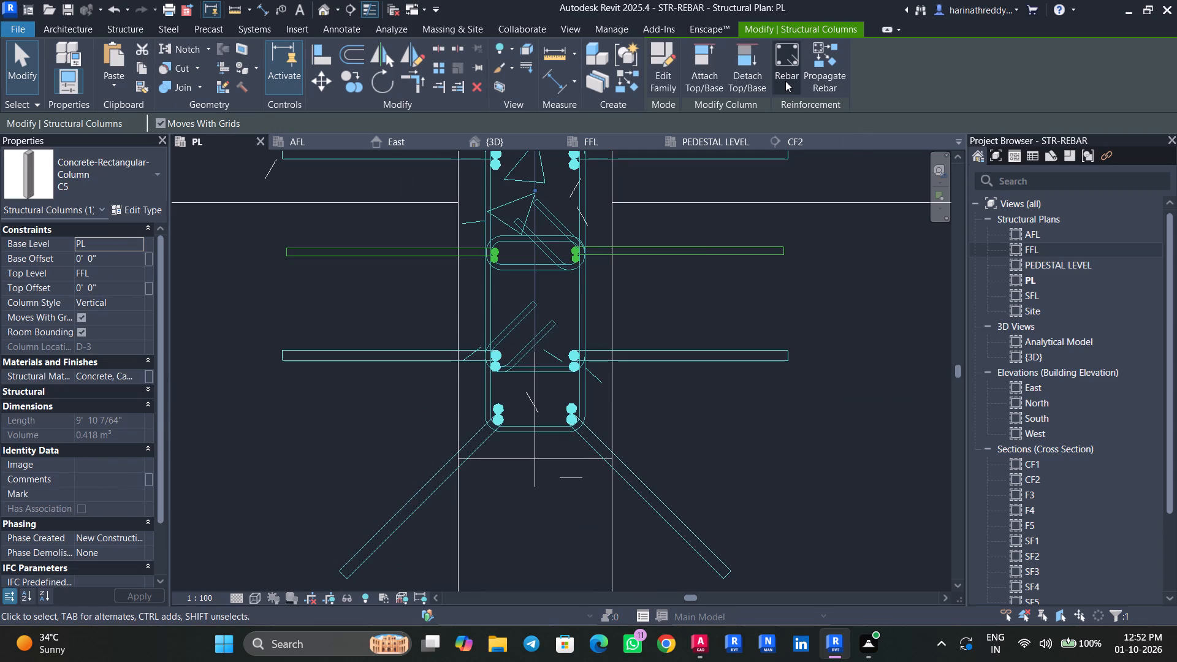
pyautogui.click(785, 81)
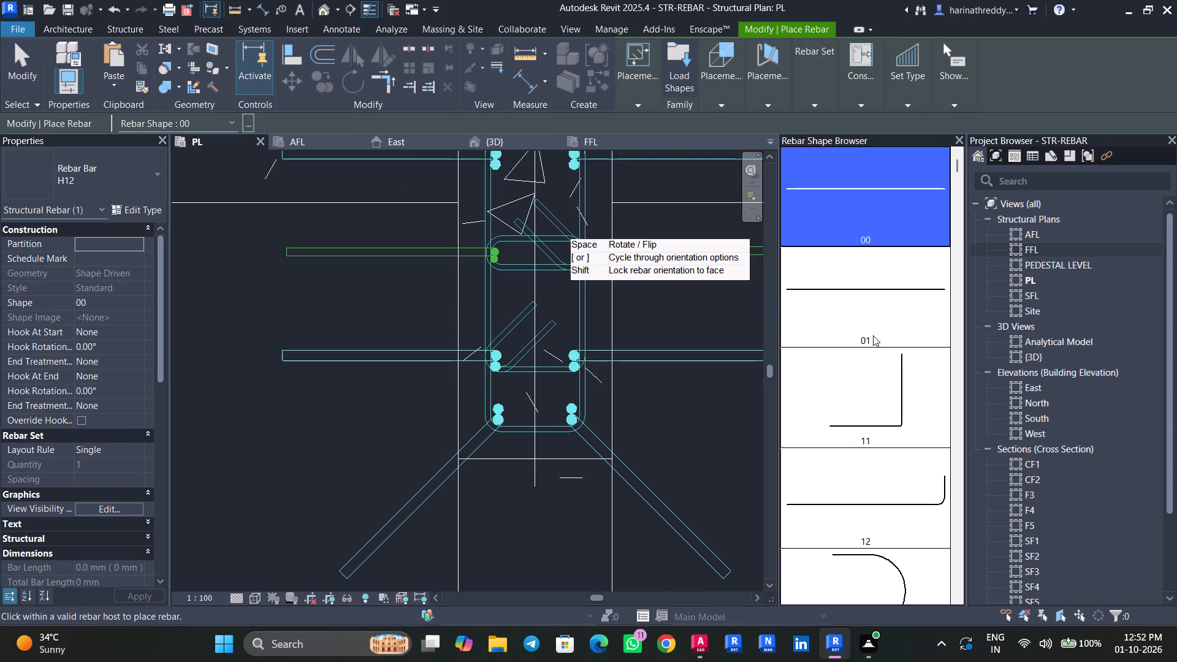
pyautogui.scroll(-1, 905, 330)
pyautogui.scroll(1, 905, 330)
pyautogui.scroll(-1, 905, 330)
pyautogui.scroll(1, 905, 330)
pyautogui.scroll(-11, 905, 330)
pyautogui.scroll(1, 880, 325)
pyautogui.scroll(-3, 880, 325)
pyautogui.scroll(1, 880, 325)
pyautogui.scroll(-3, 880, 325)
pyautogui.scroll(1, 880, 325)
pyautogui.scroll(-14, 880, 325)
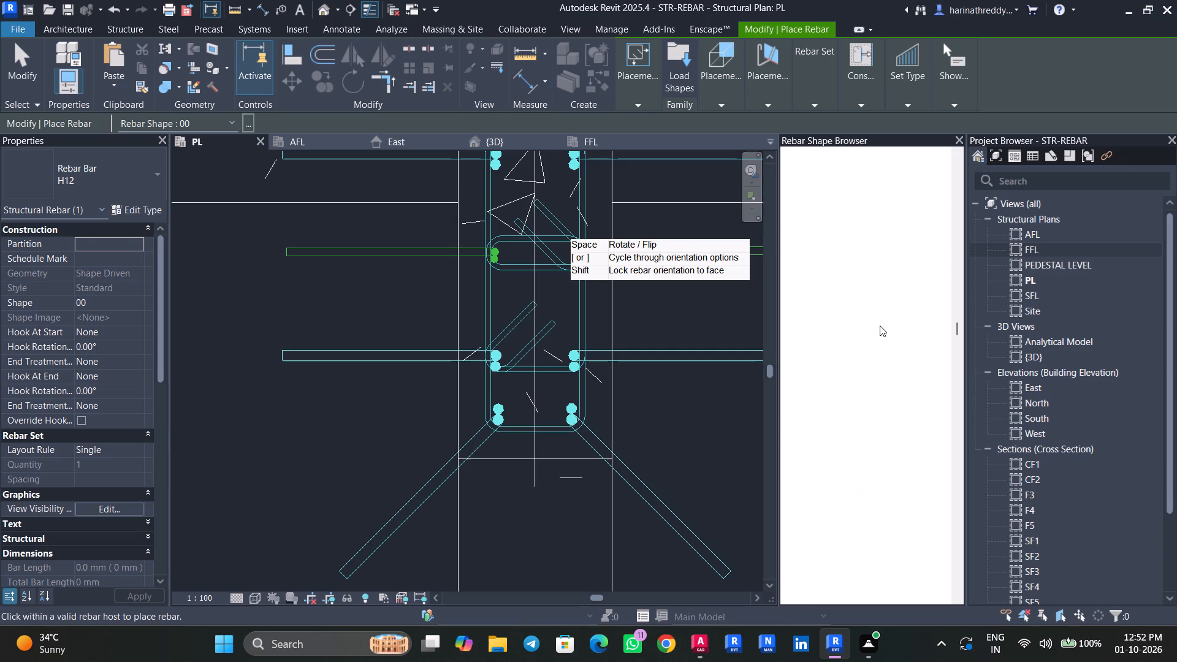
pyautogui.scroll(-5, 880, 325)
pyautogui.scroll(1, 880, 325)
pyautogui.scroll(-19, 880, 325)
pyautogui.scroll(-2, 886, 411)
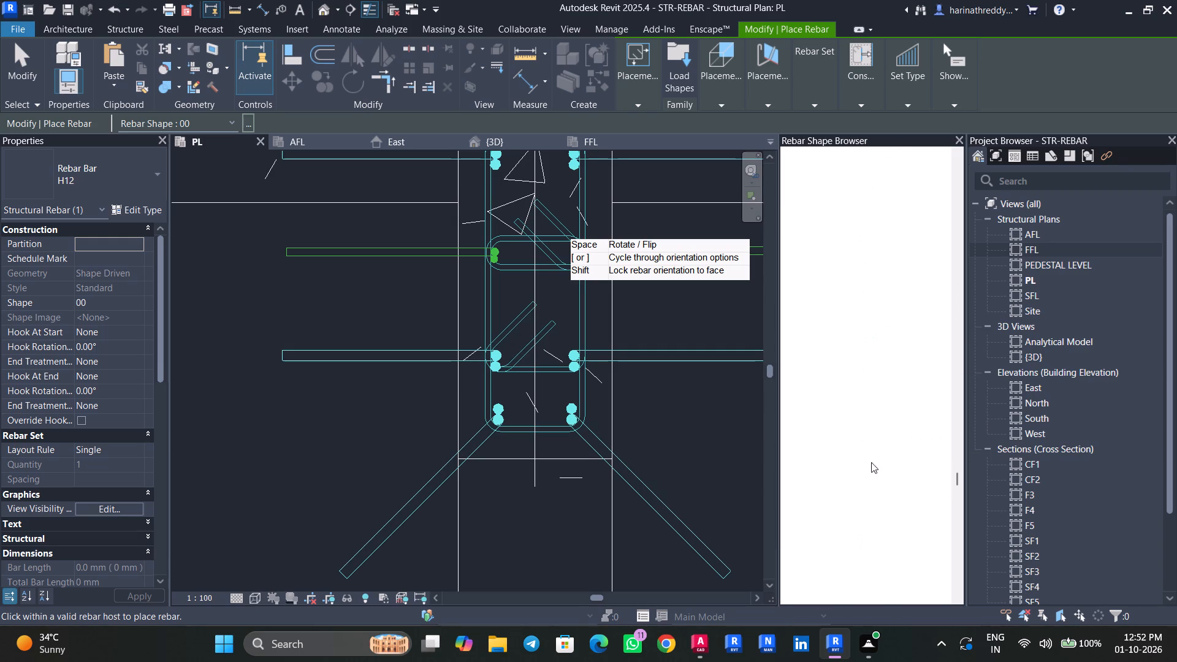
pyautogui.click(870, 472)
pyautogui.click(1, 166)
pyautogui.click(23, 172)
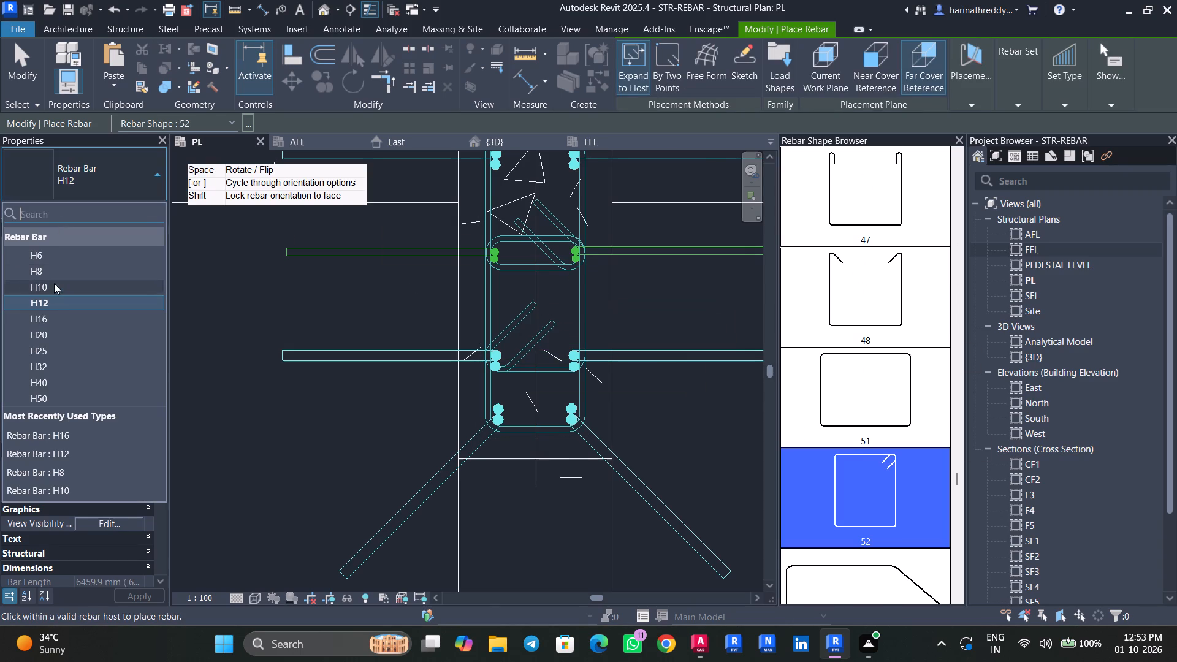
pyautogui.click(53, 271)
pyautogui.moveTo(552, 189); pyautogui.dragTo(516, 353, button='middle')
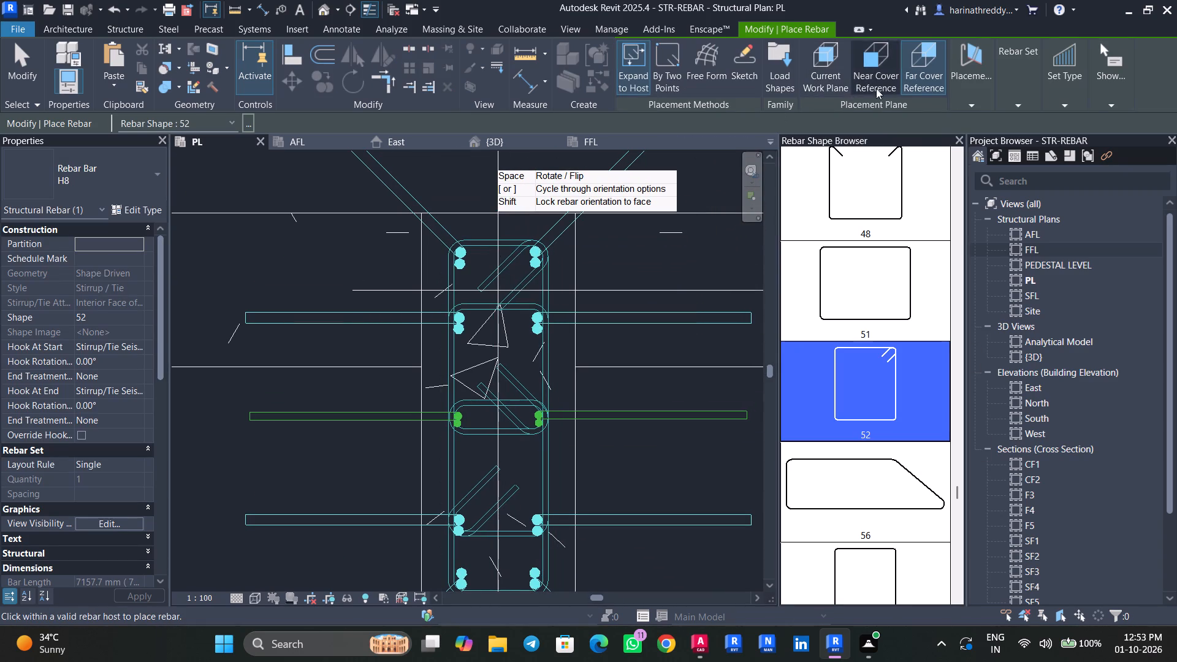
pyautogui.click(983, 79)
pyautogui.click(969, 143)
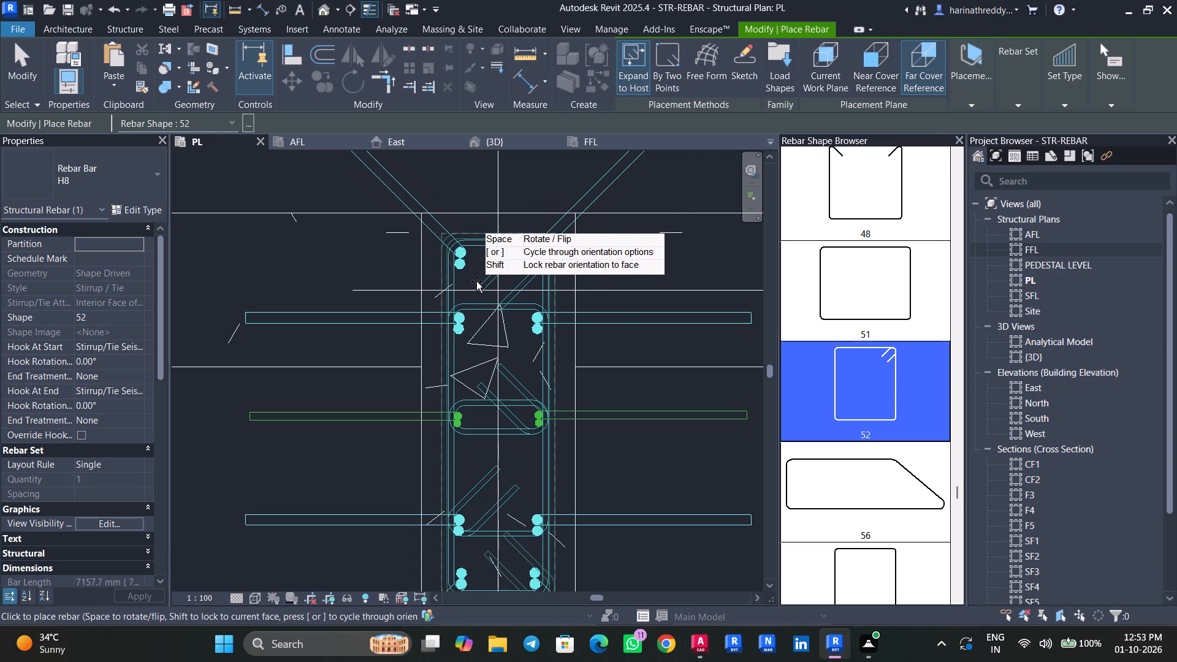
pyautogui.moveTo(476, 280); pyautogui.dragTo(472, 242, button='middle')
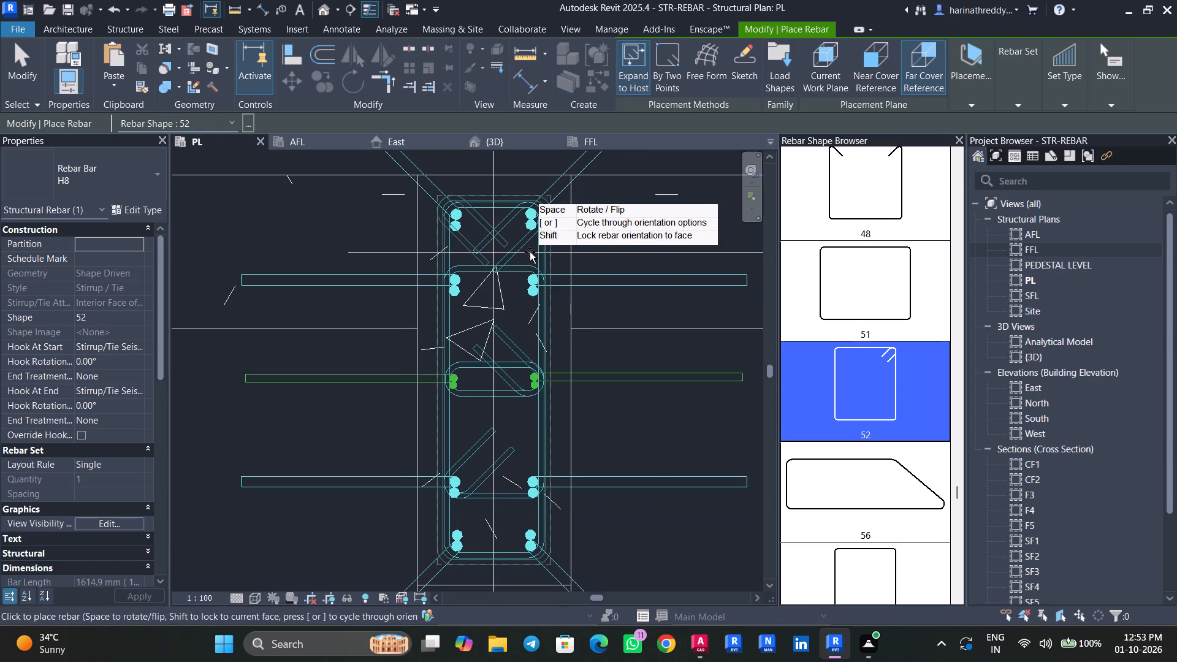
pyautogui.click(530, 252)
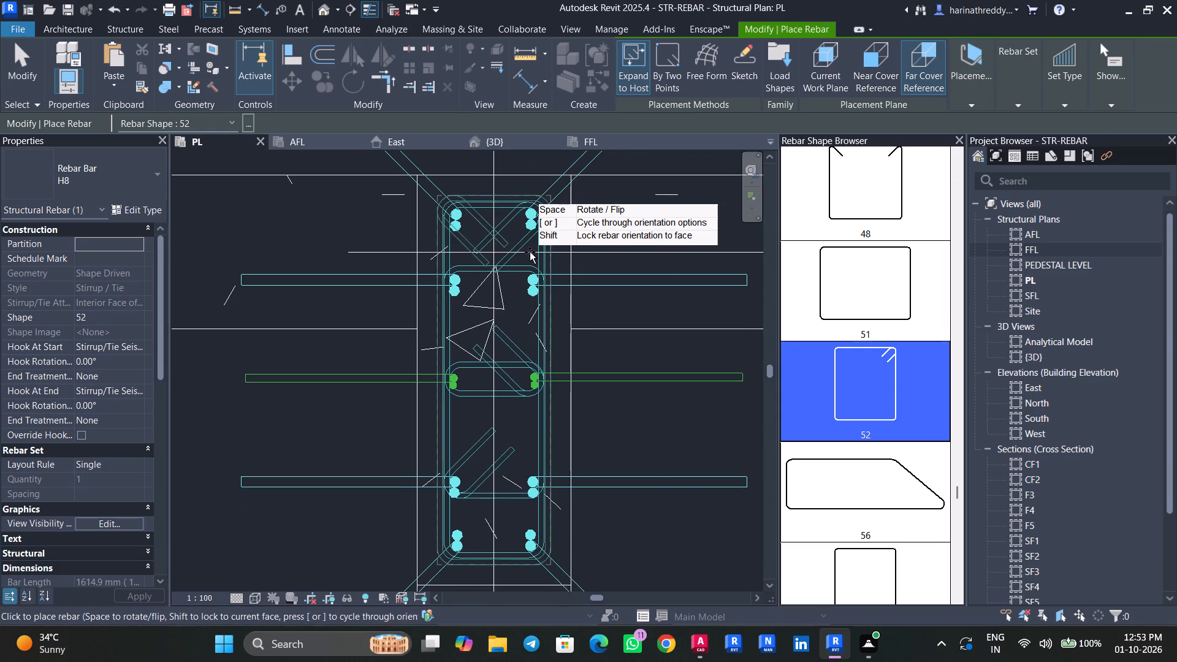
pyautogui.press('Escape')
pyautogui.press('Escape')
pyautogui.press('Escape')
# Set the new H8 stirrup's layout rule to Maximum Spacing with a spacing of 8".
pyautogui.click(472, 251)
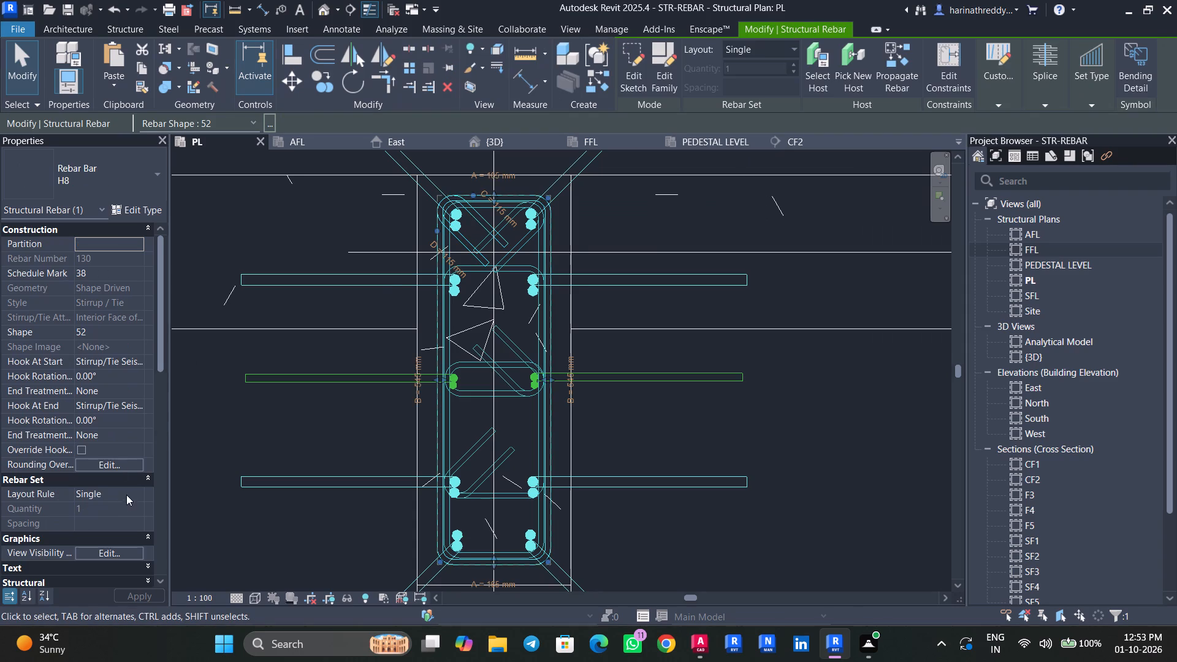
pyautogui.click(126, 494)
pyautogui.click(138, 487)
pyautogui.click(120, 535)
pyautogui.click(124, 523)
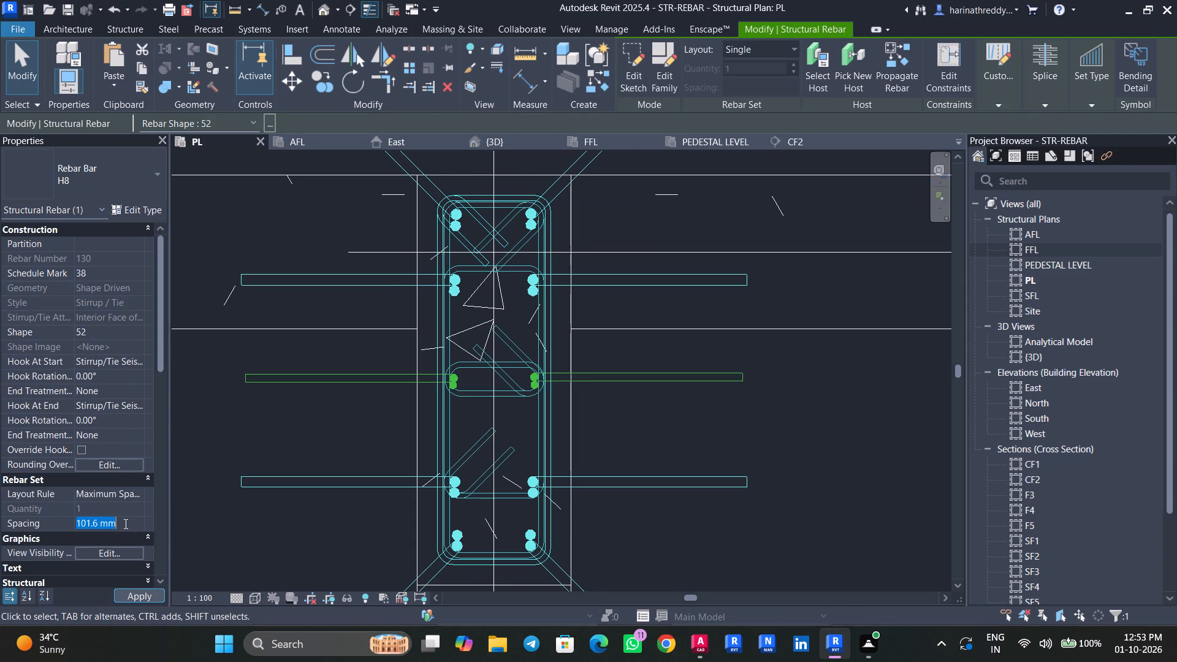
pyautogui.write('8"')
pyautogui.press('Return')
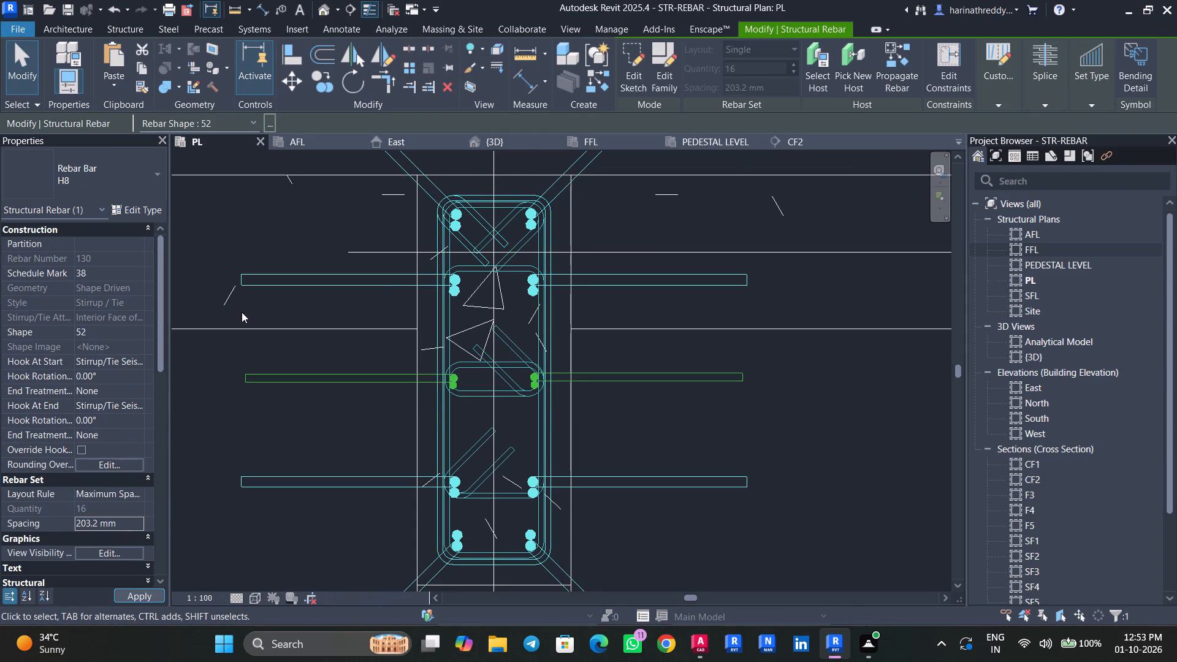
# Pull all four sides of the H8 stirrup set inward around the C5 vertical bars, to A = 140 mm and B = 495 mm.
pyautogui.scroll(10, 501, 179)
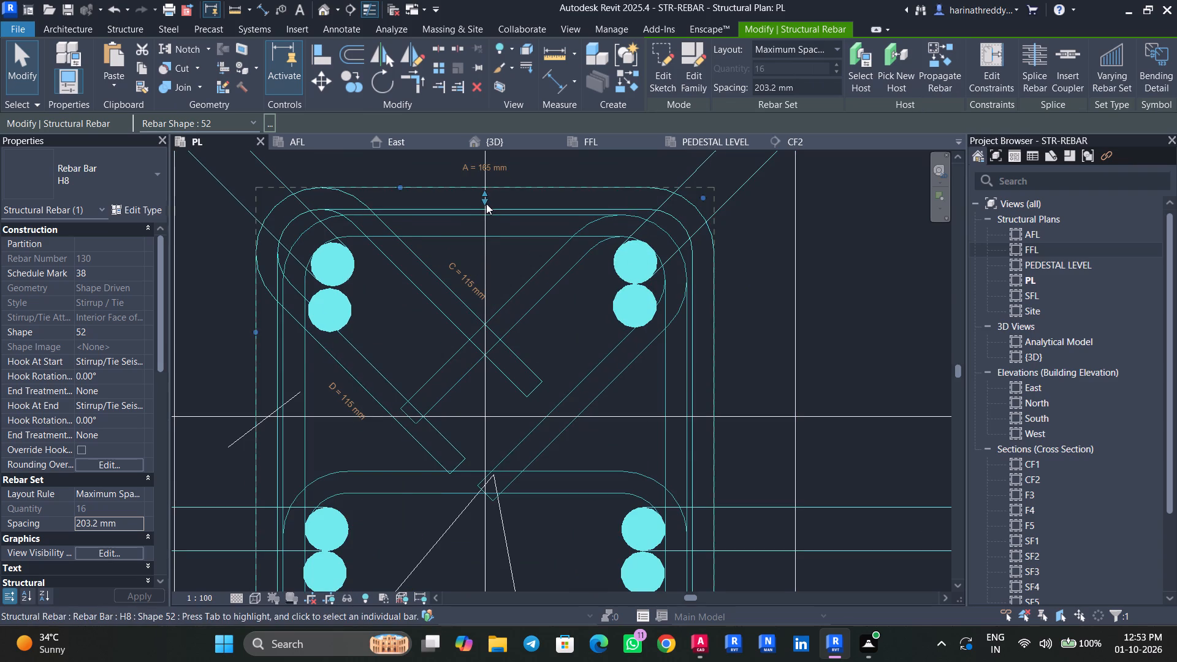
pyautogui.moveTo(486, 202); pyautogui.dragTo(481, 273)
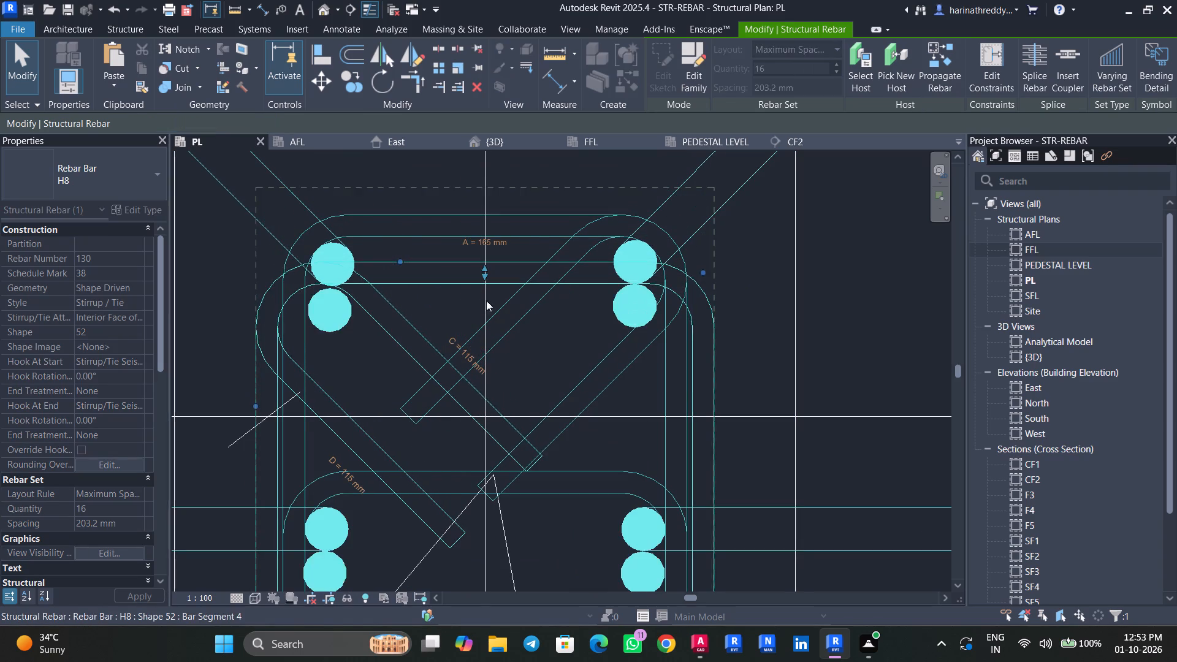
pyautogui.scroll(-4, 489, 332)
pyautogui.moveTo(486, 372); pyautogui.dragTo(500, 118, button='middle')
pyautogui.scroll(-4, 500, 322)
pyautogui.moveTo(507, 371); pyautogui.dragTo(517, 203, button='middle')
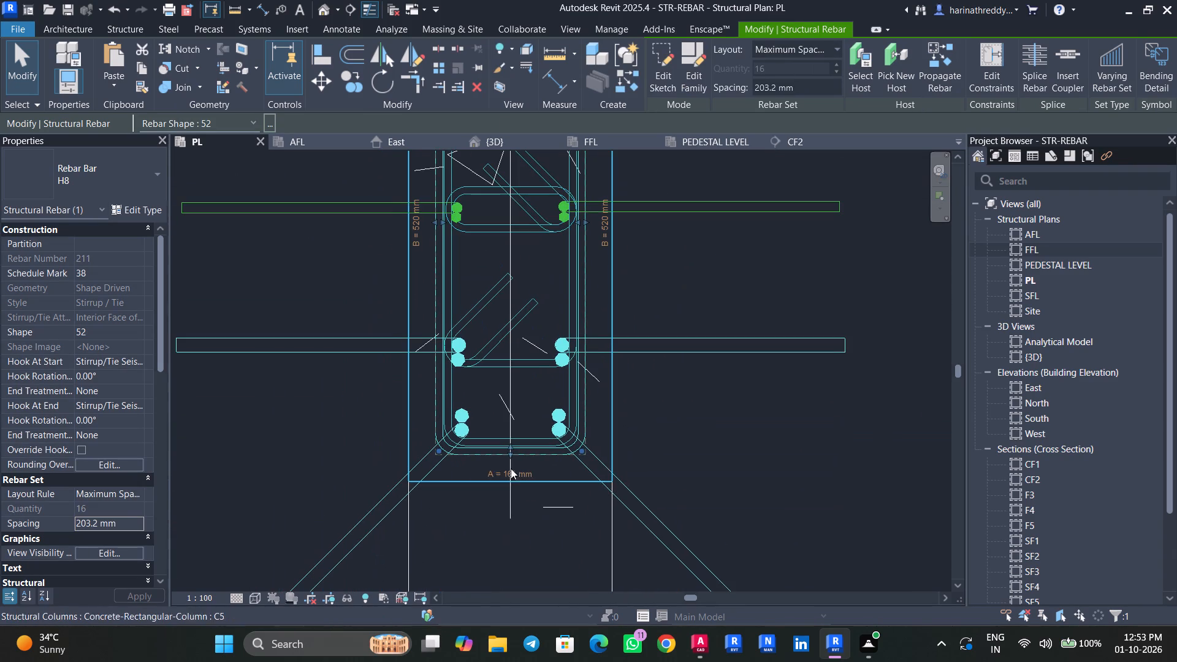
pyautogui.moveTo(509, 446); pyautogui.dragTo(509, 431)
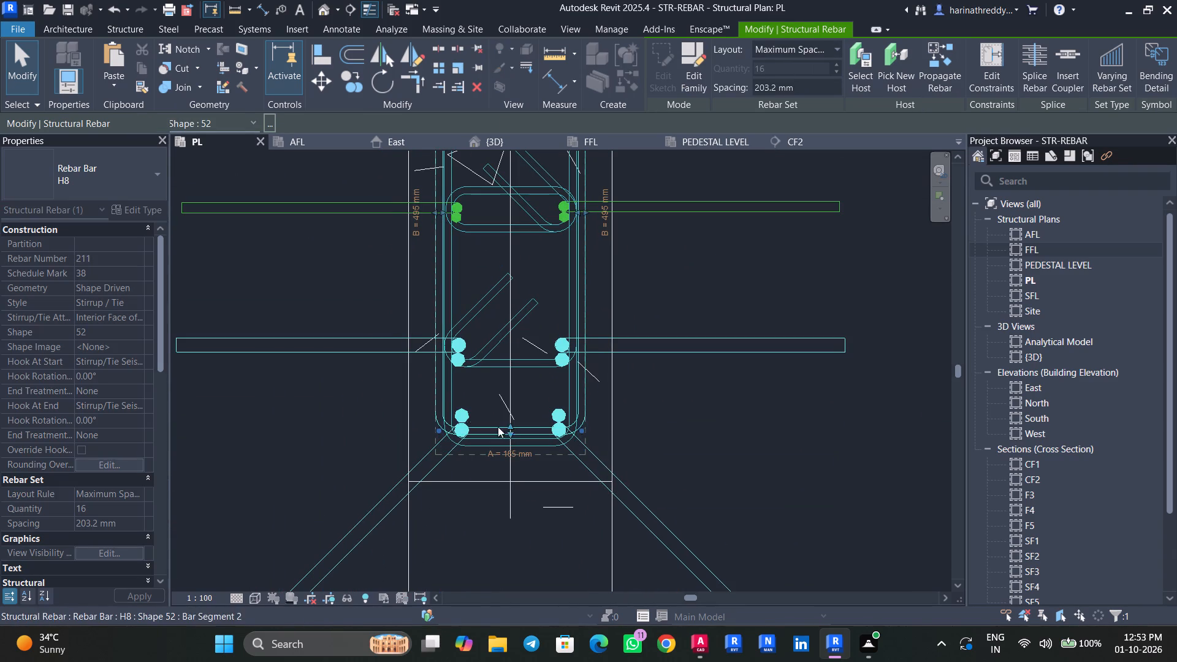
pyautogui.moveTo(443, 212); pyautogui.dragTo(451, 215)
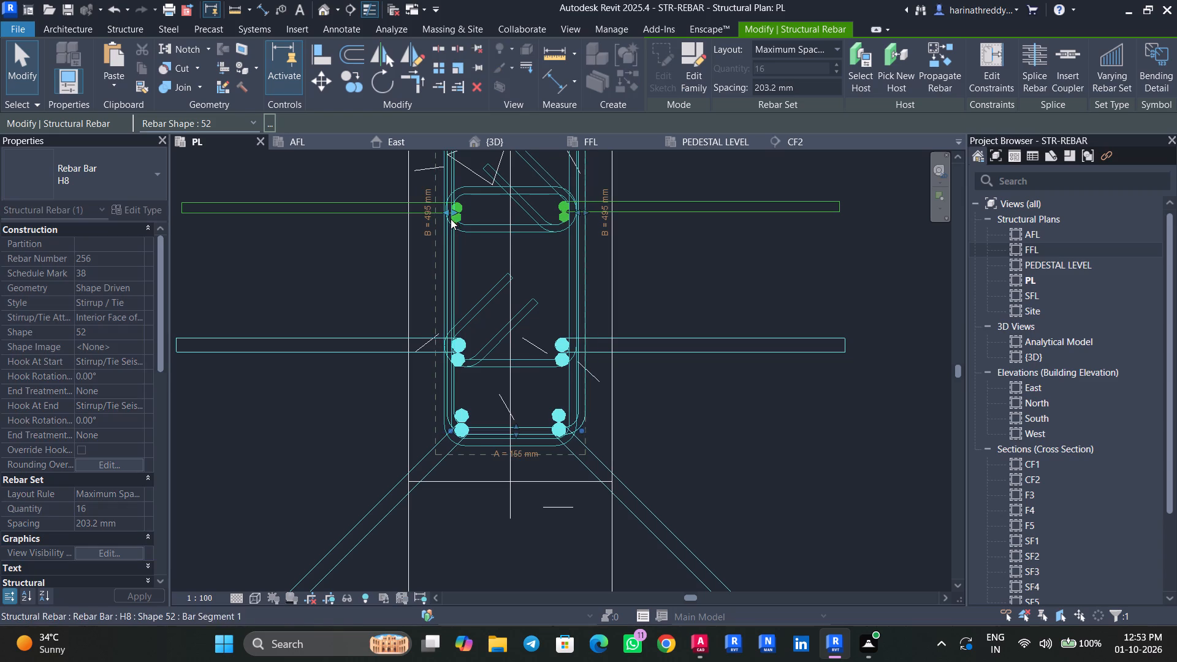
pyautogui.click(575, 213)
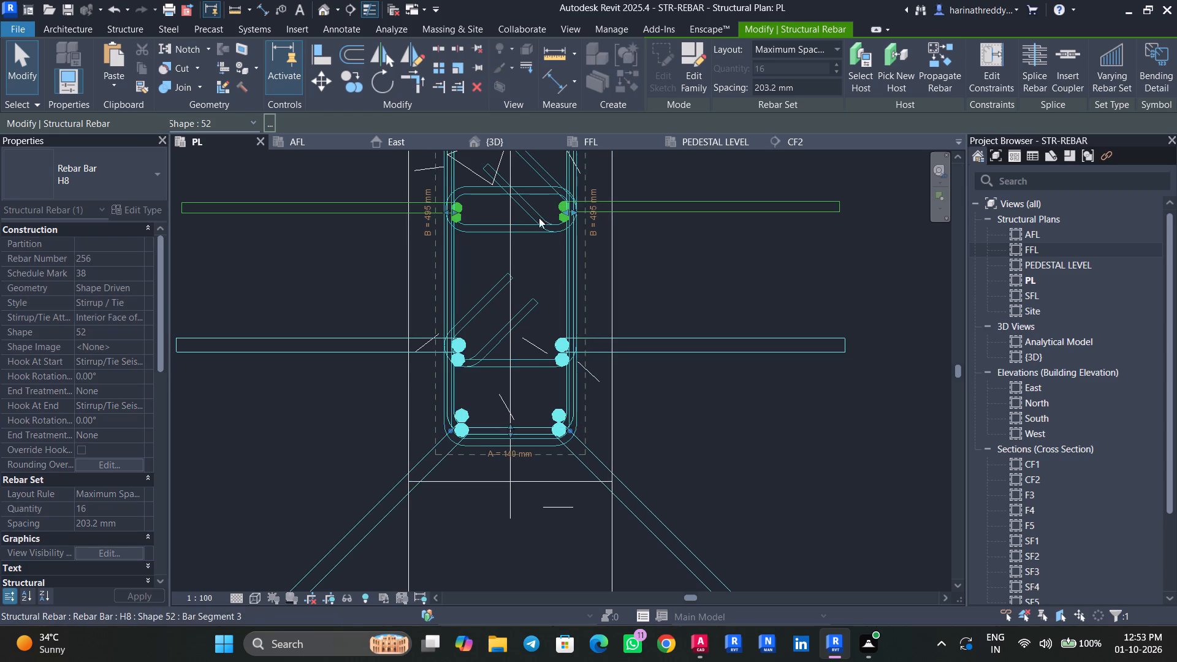
pyautogui.moveTo(508, 218); pyautogui.dragTo(489, 444, button='middle')
pyautogui.moveTo(455, 297); pyautogui.dragTo(460, 375, button='middle')
pyautogui.press('Escape')
pyautogui.press('Escape')
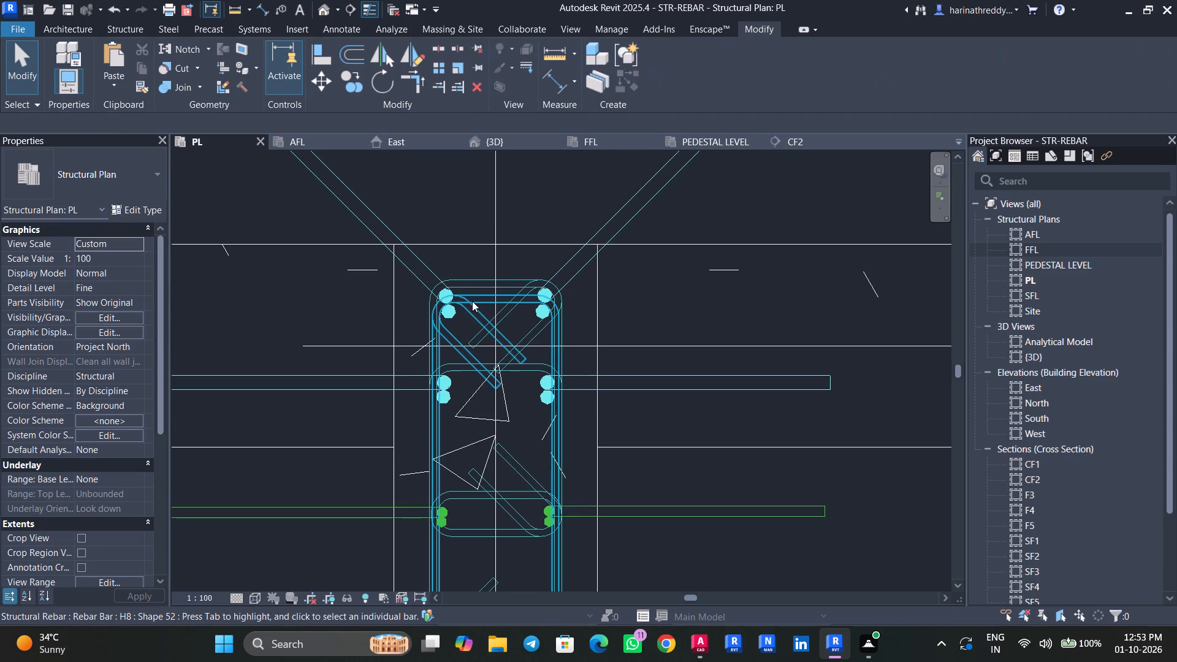
# Select all H8 rebar instances and set them to show unobscured in the {3D} view.
pyautogui.click(472, 300)
pyautogui.write('SA')
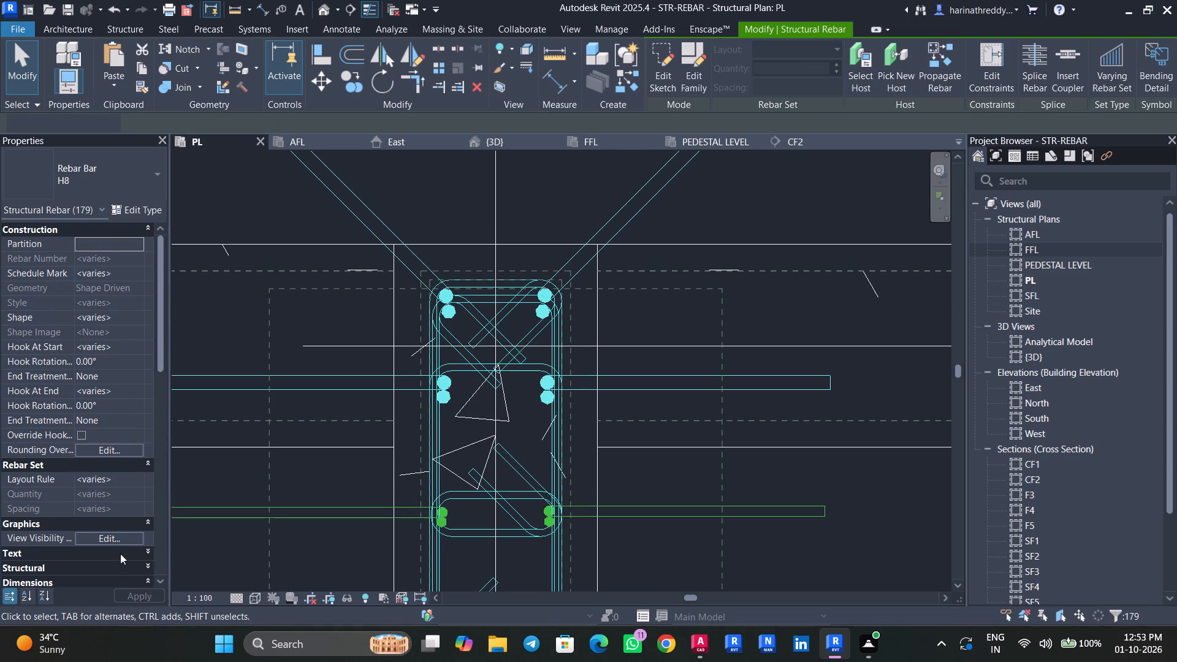
pyautogui.click(119, 539)
pyautogui.click(719, 286)
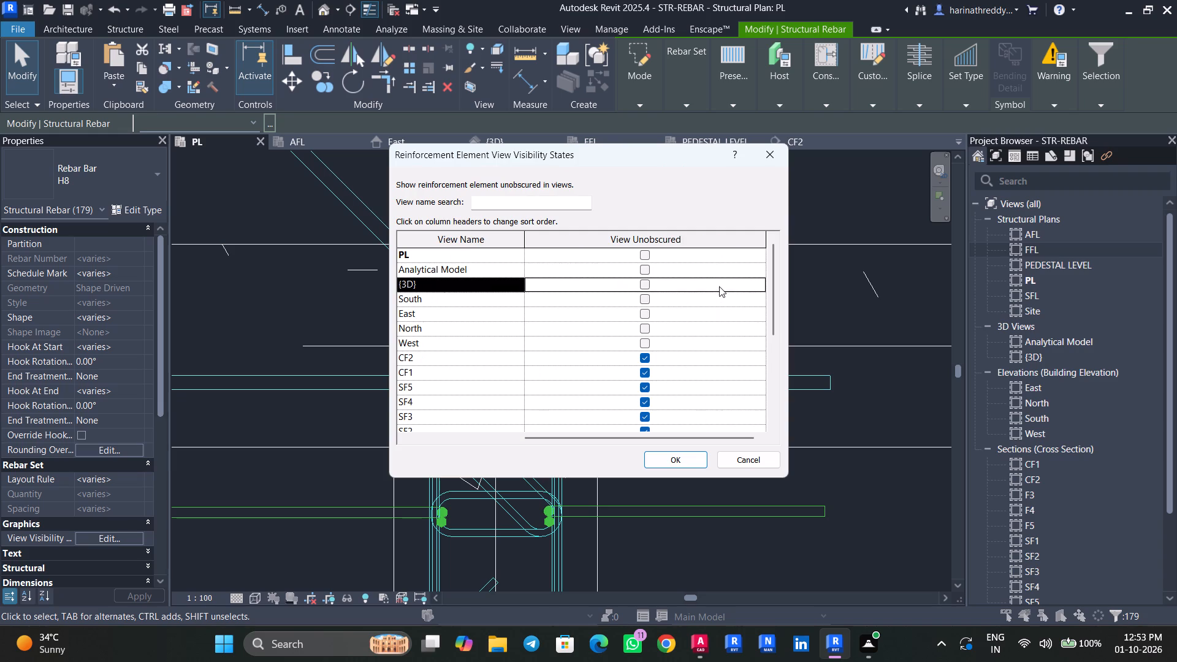
pyautogui.click(644, 289)
pyautogui.click(677, 462)
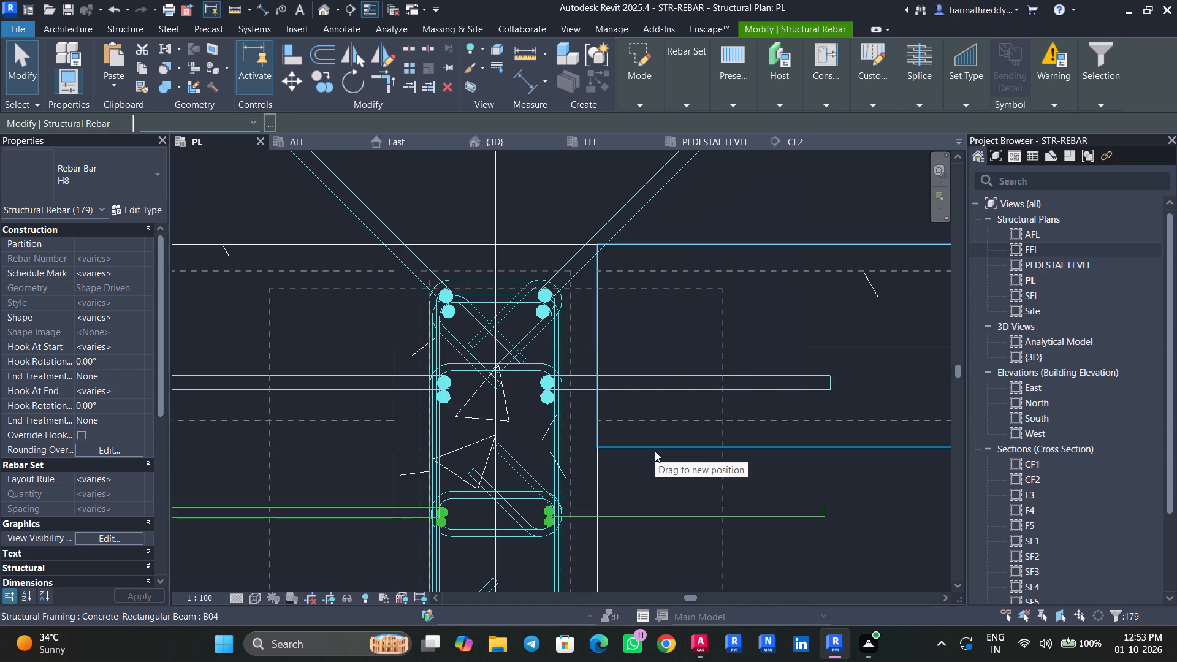
pyautogui.press('Escape')
pyautogui.press('Escape')
# Consult the C5 detail in AutoCAD's column schedule and add another H8 shape 52 stirrup set like the existing one in Revit's C5 column.
pyautogui.moveTo(486, 424); pyautogui.dragTo(509, 292, button='middle')
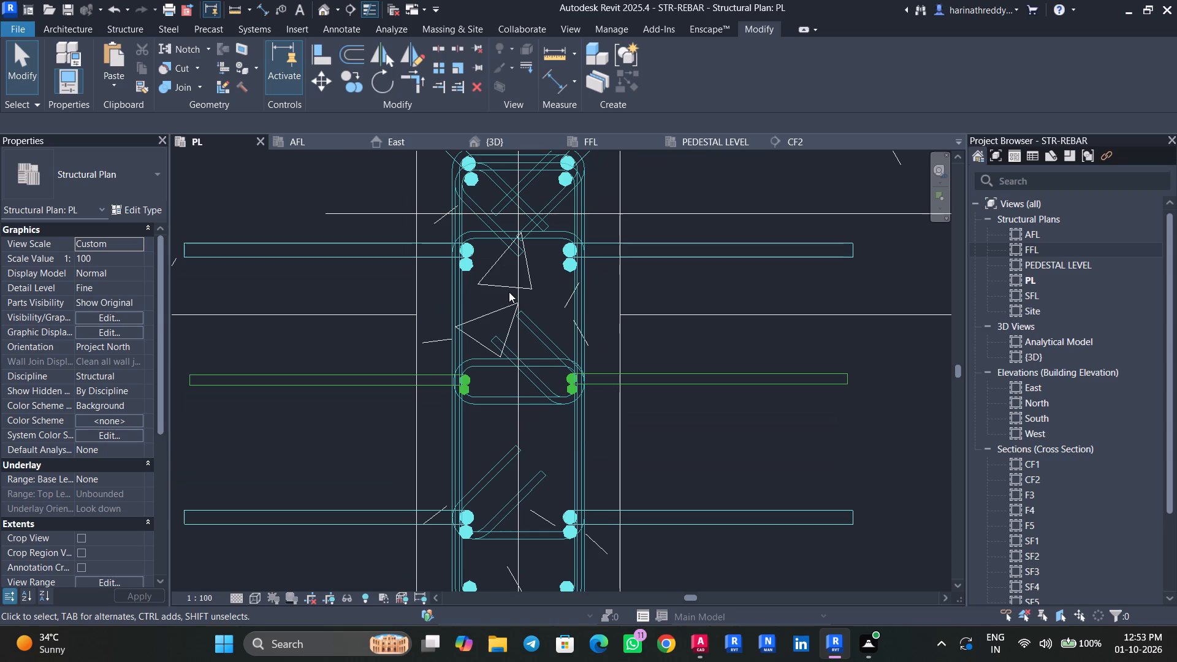
pyautogui.scroll(-2, 509, 292)
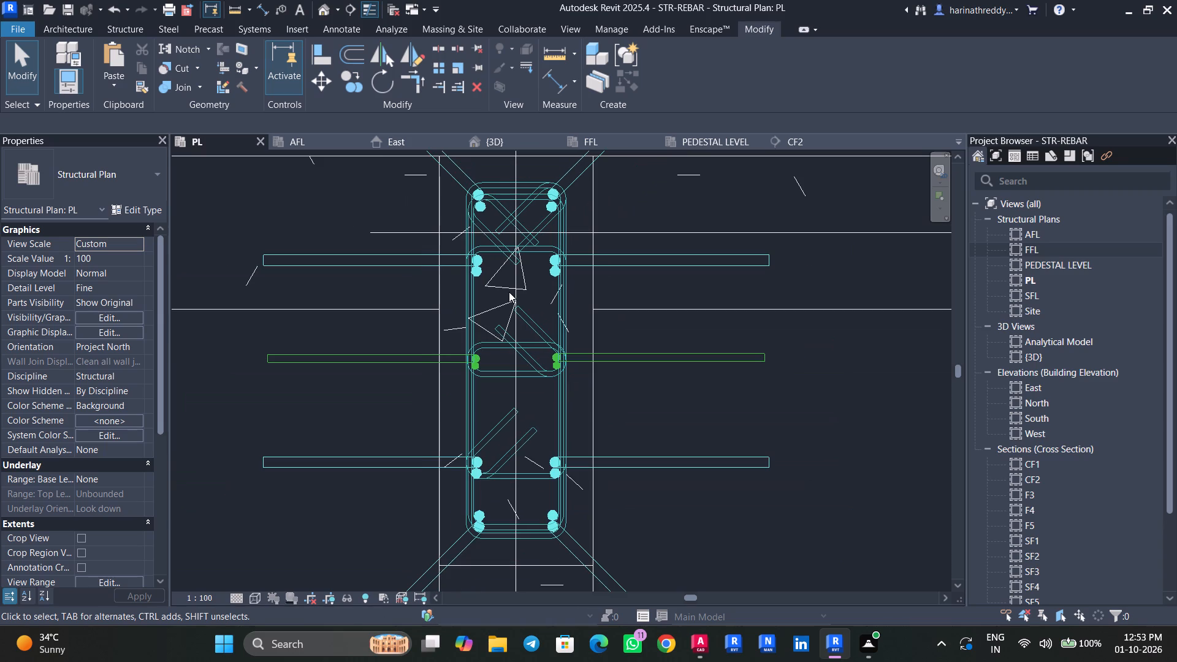
pyautogui.click(707, 644)
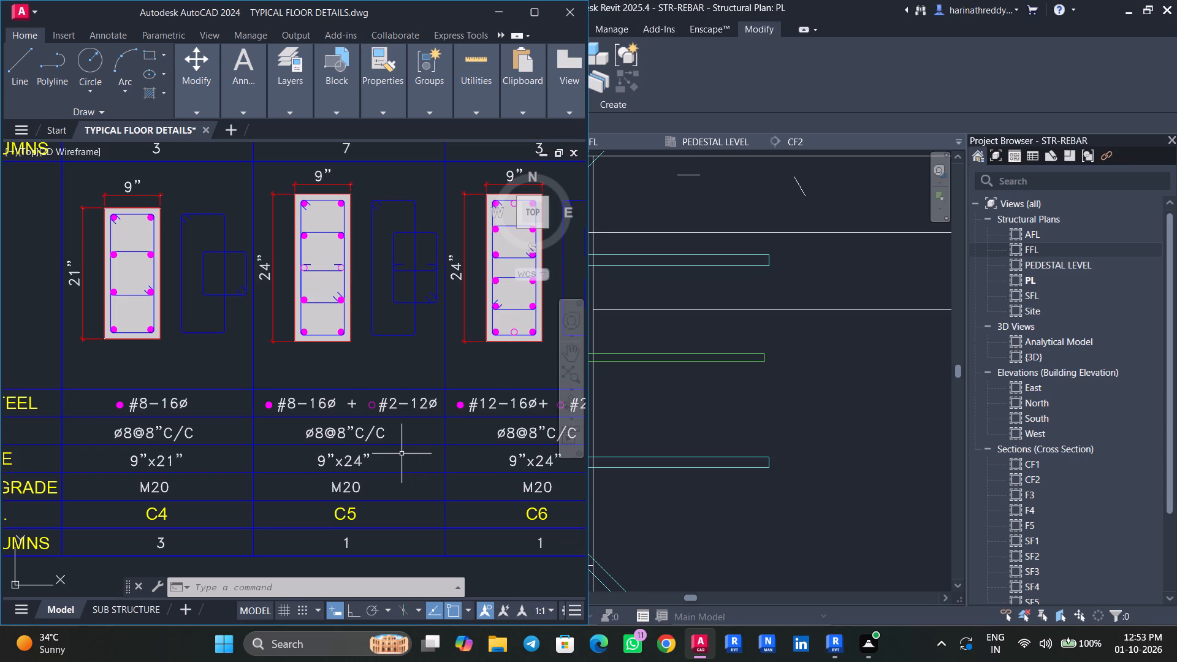
pyautogui.click(502, 7)
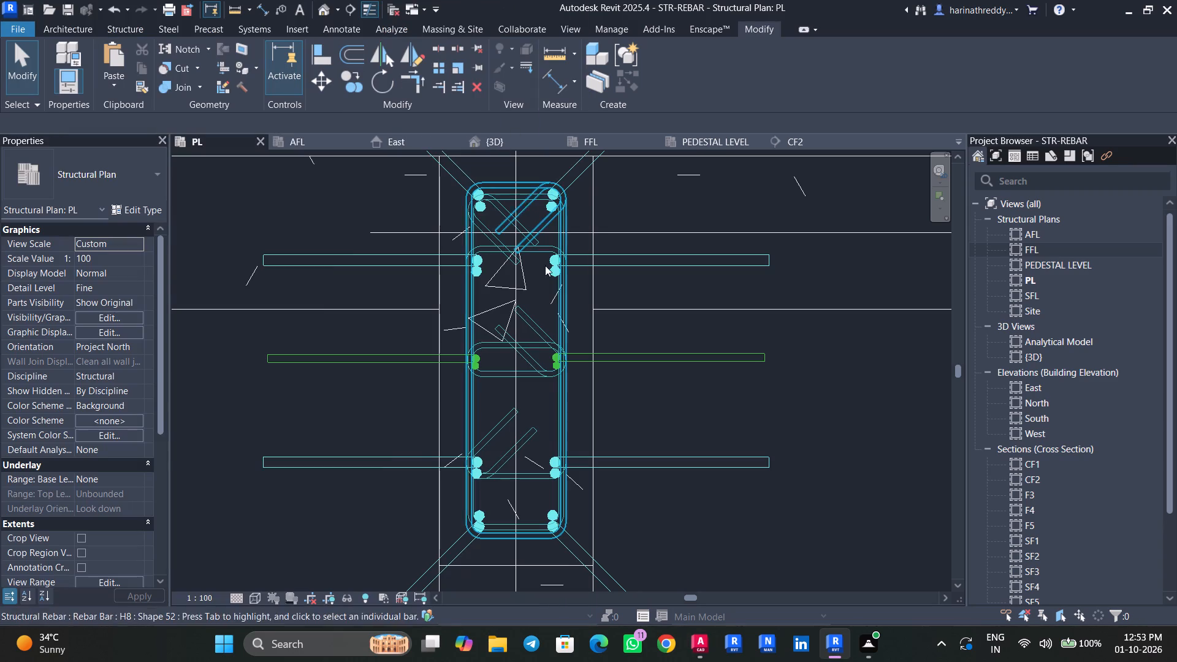
pyautogui.click(568, 433)
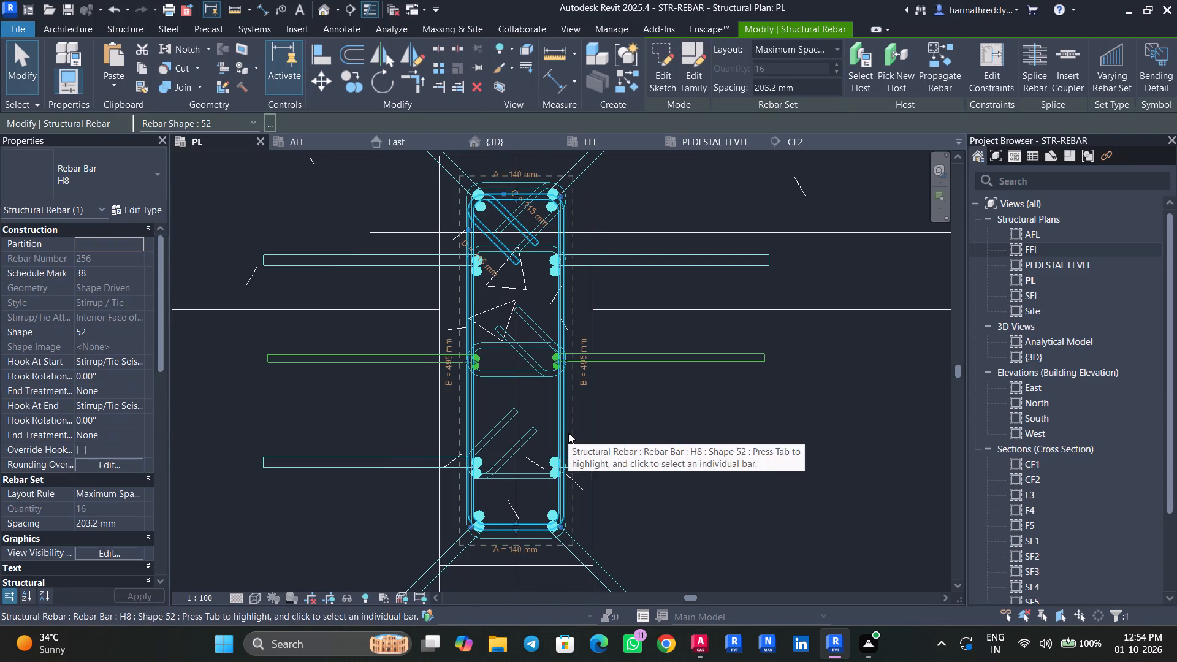
pyautogui.write('CS')
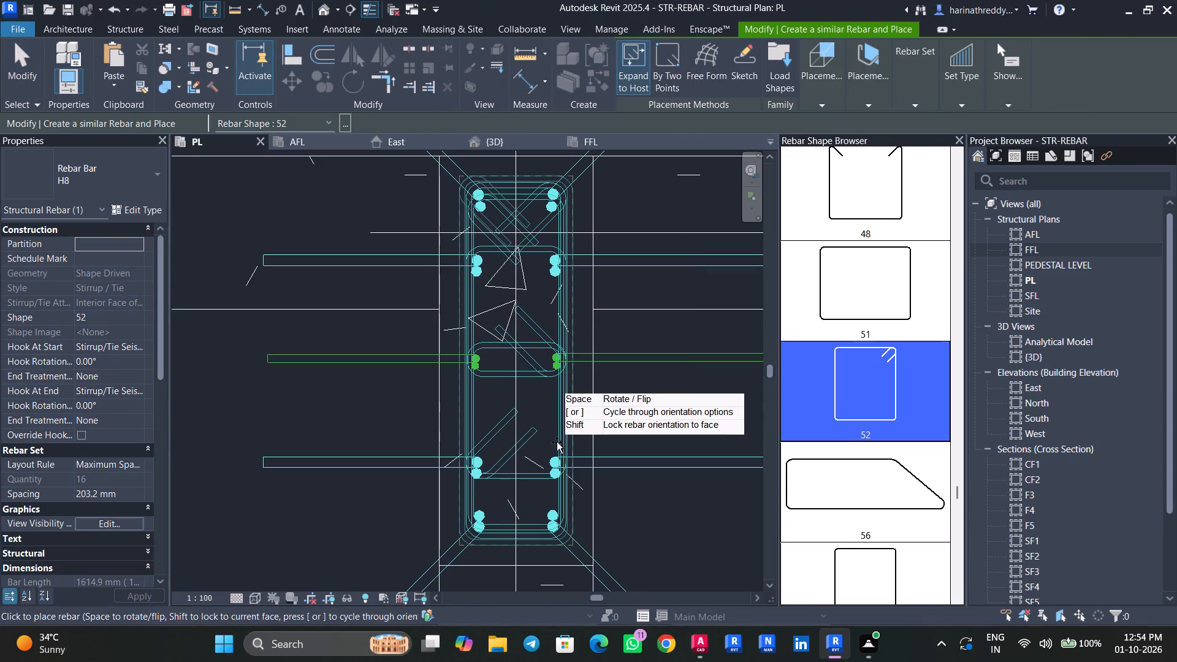
pyautogui.click(492, 468)
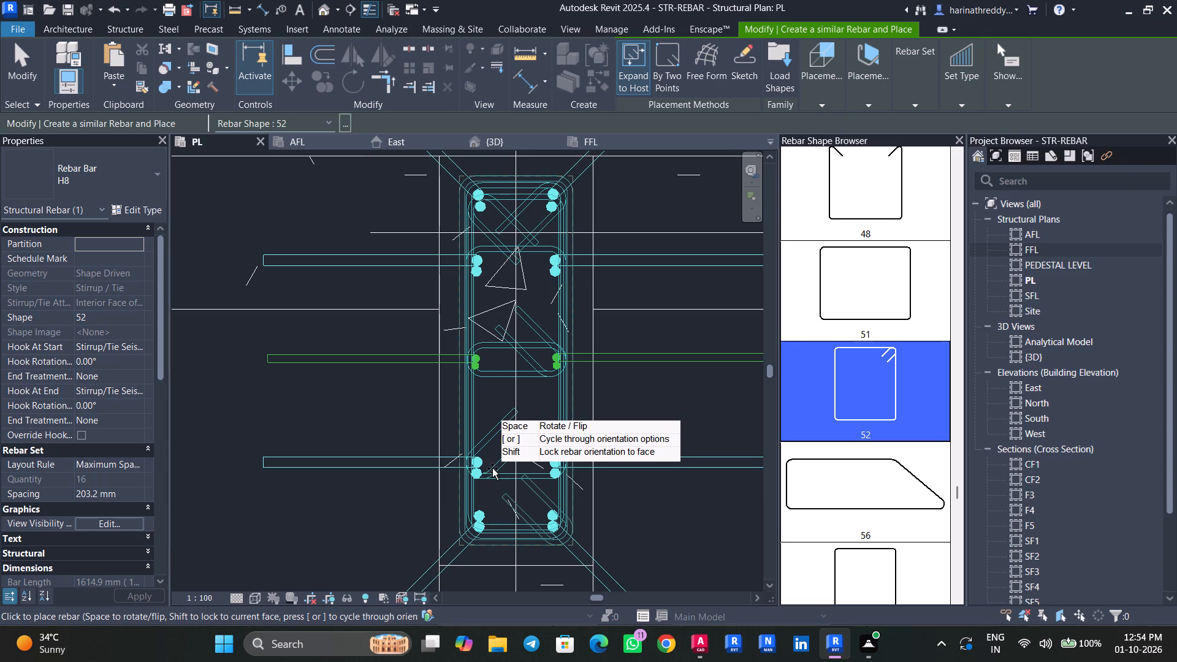
pyautogui.press('Escape')
pyautogui.press('Escape')
pyautogui.press('Escape')
# Pull the lower and upper sides of the added H8 stirrup set inward around C5's inner bar rows, to B = 335 mm.
pyautogui.click(509, 503)
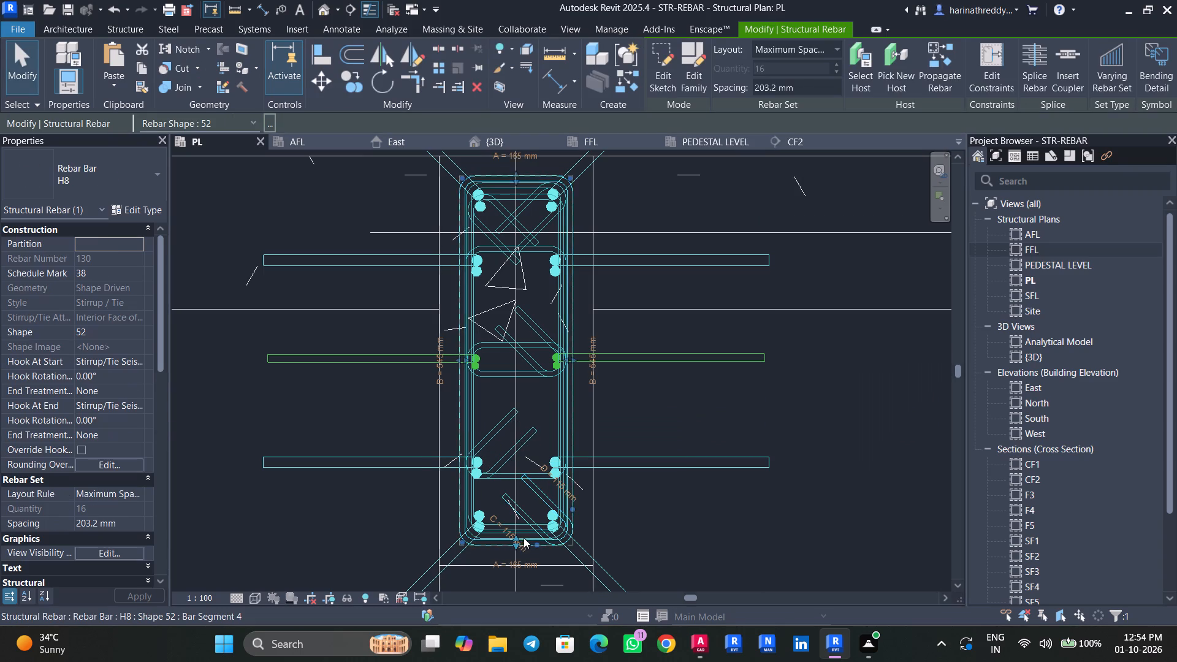
pyautogui.scroll(-1, 524, 538)
pyautogui.scroll(2, 524, 538)
pyautogui.moveTo(514, 537); pyautogui.dragTo(509, 458)
pyautogui.moveTo(511, 215); pyautogui.dragTo(506, 304, button='middle')
pyautogui.scroll(1, 506, 303)
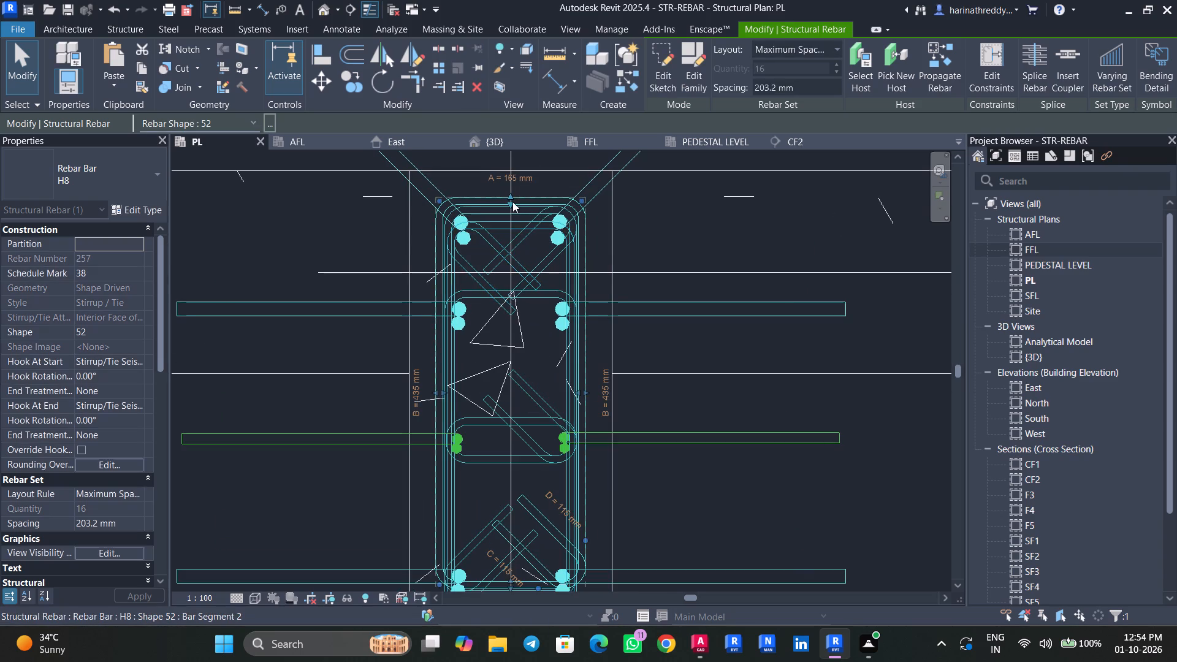
pyautogui.moveTo(512, 202); pyautogui.dragTo(509, 311)
pyautogui.moveTo(482, 432); pyautogui.dragTo(490, 311, button='middle')
pyautogui.scroll(6, 525, 490)
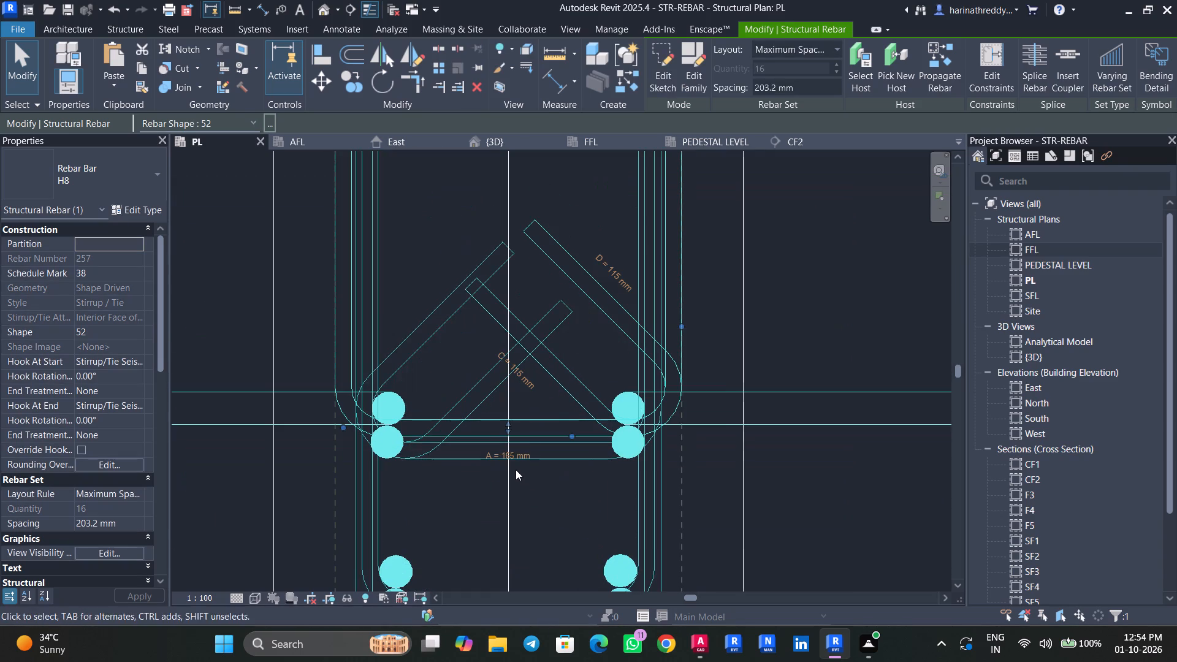
pyautogui.moveTo(506, 436); pyautogui.dragTo(510, 469)
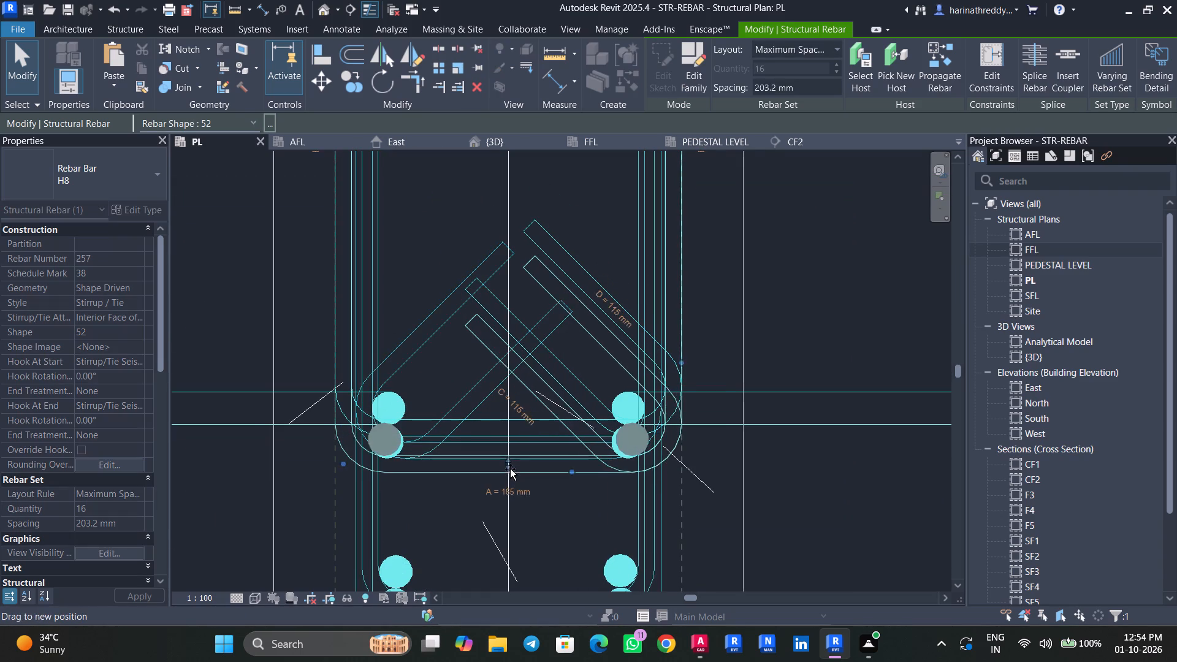
pyautogui.moveTo(510, 469); pyautogui.dragTo(510, 471)
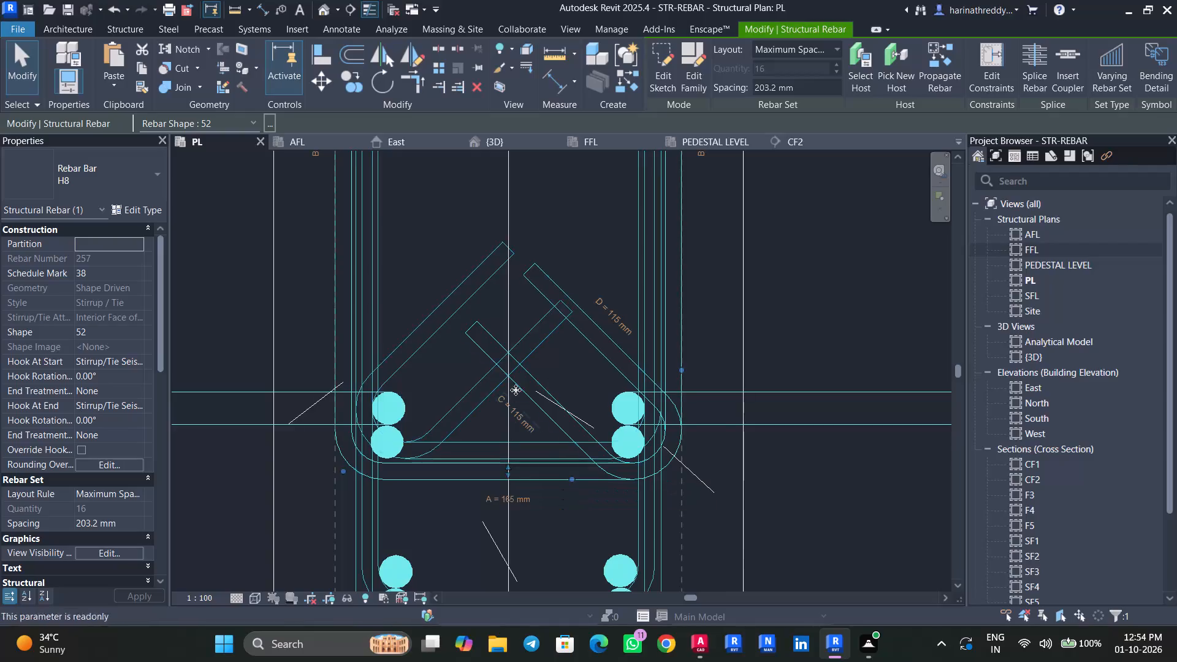
pyautogui.scroll(-5, 516, 390)
pyautogui.moveTo(514, 277); pyautogui.dragTo(510, 386, button='middle')
pyautogui.scroll(-1, 510, 386)
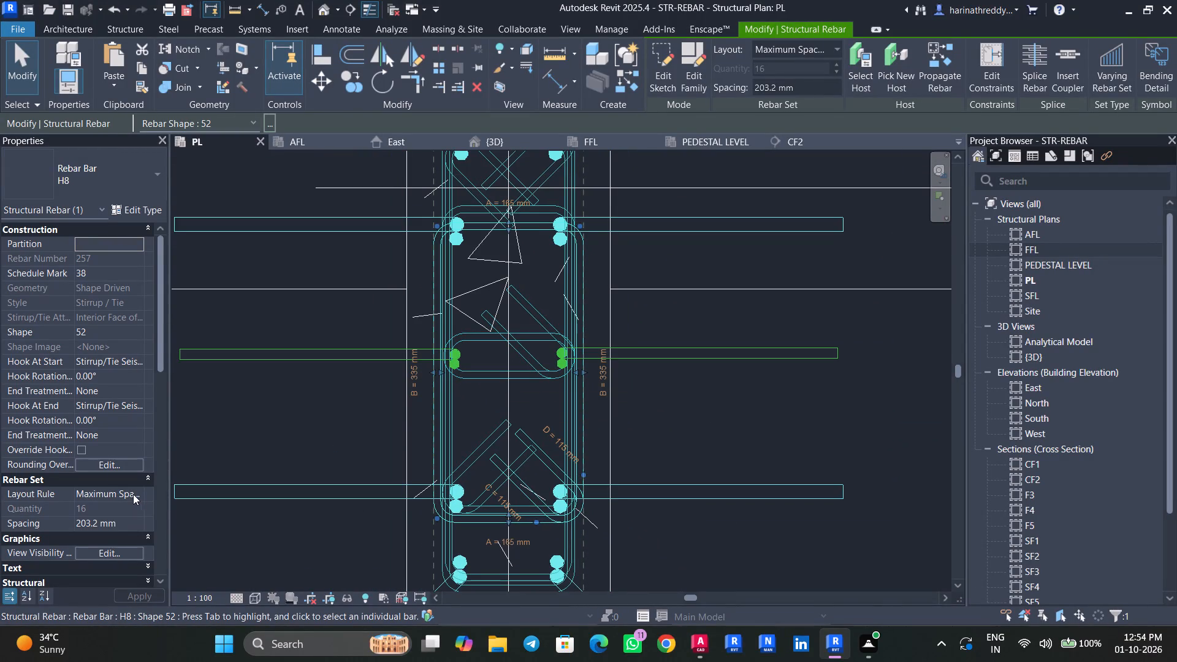
# Set the spacing of the resized H8 stirrup set to 8".
pyautogui.click(133, 519)
pyautogui.write('8"')
pyautogui.press('Return')
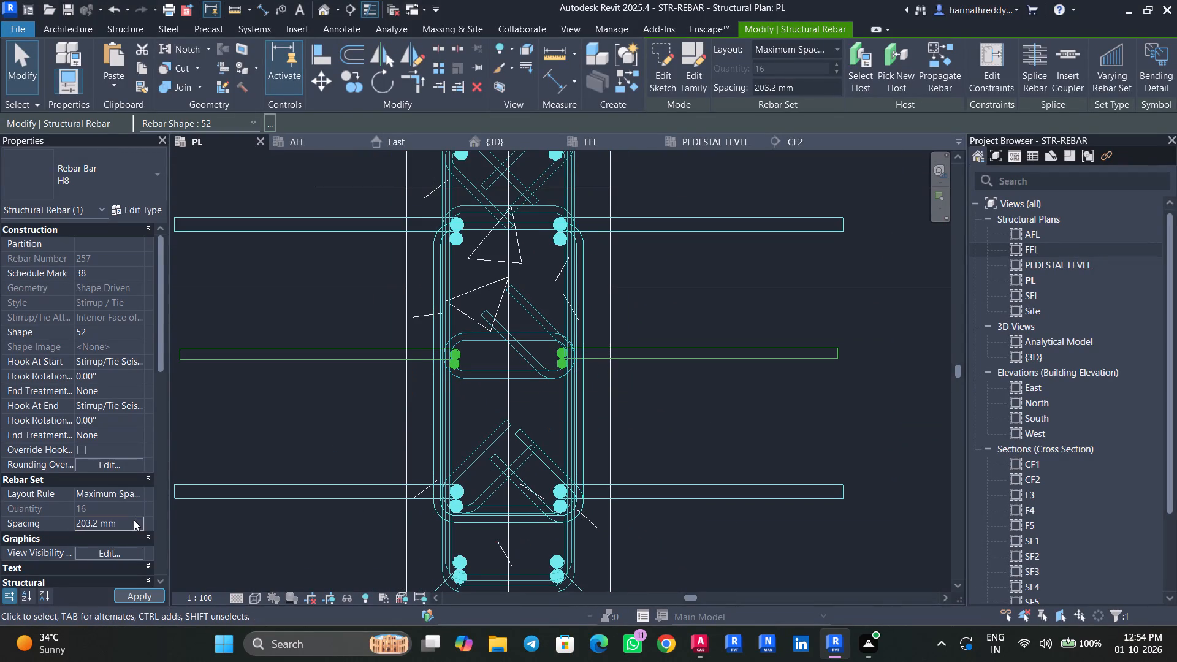
# Select all H8 rebar instances and set them to show unobscured in the {3D} view.
pyautogui.press('s')
pyautogui.press('a')
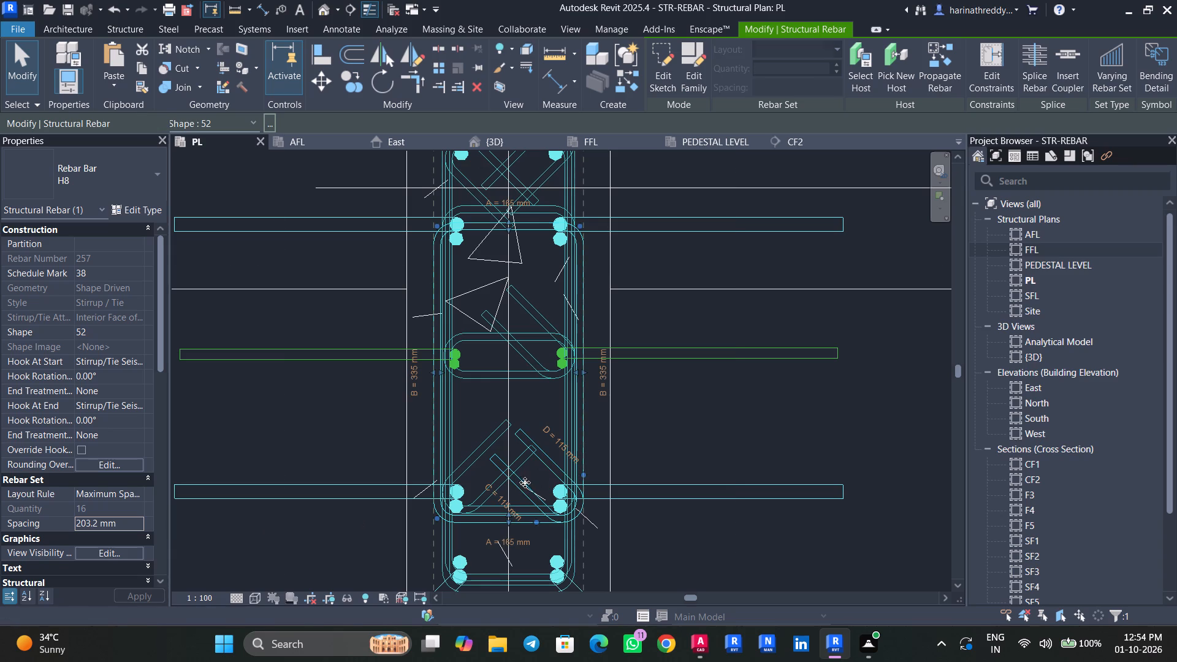
pyautogui.click(126, 534)
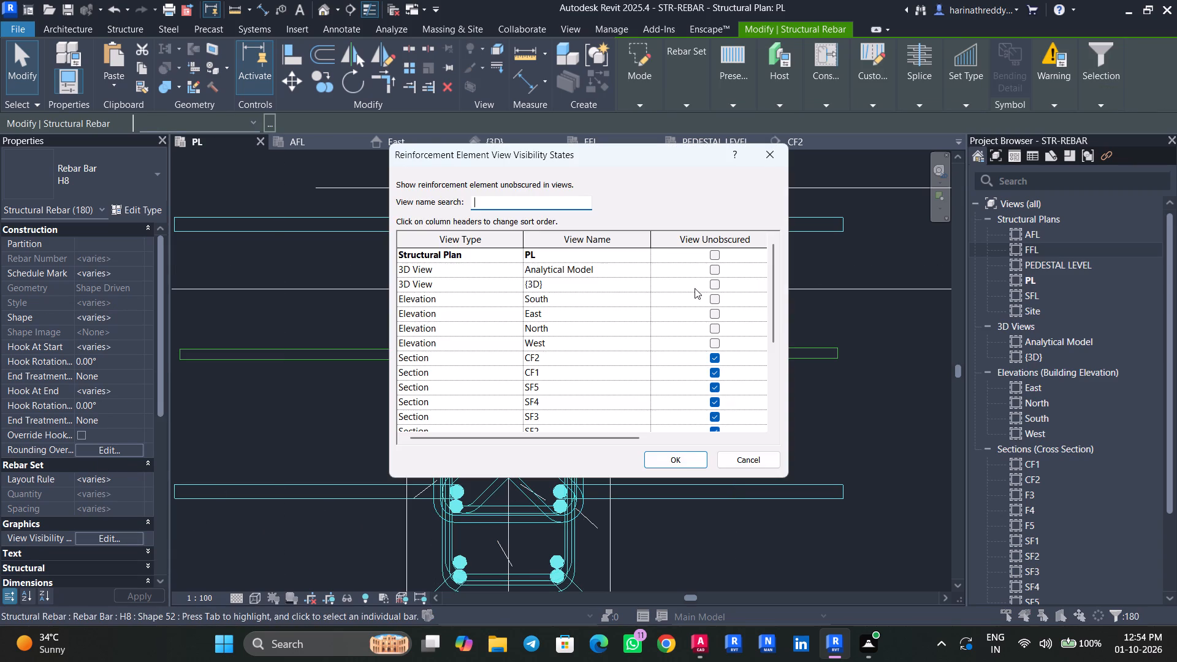
pyautogui.click(717, 284)
pyautogui.click(649, 288)
pyautogui.click(688, 458)
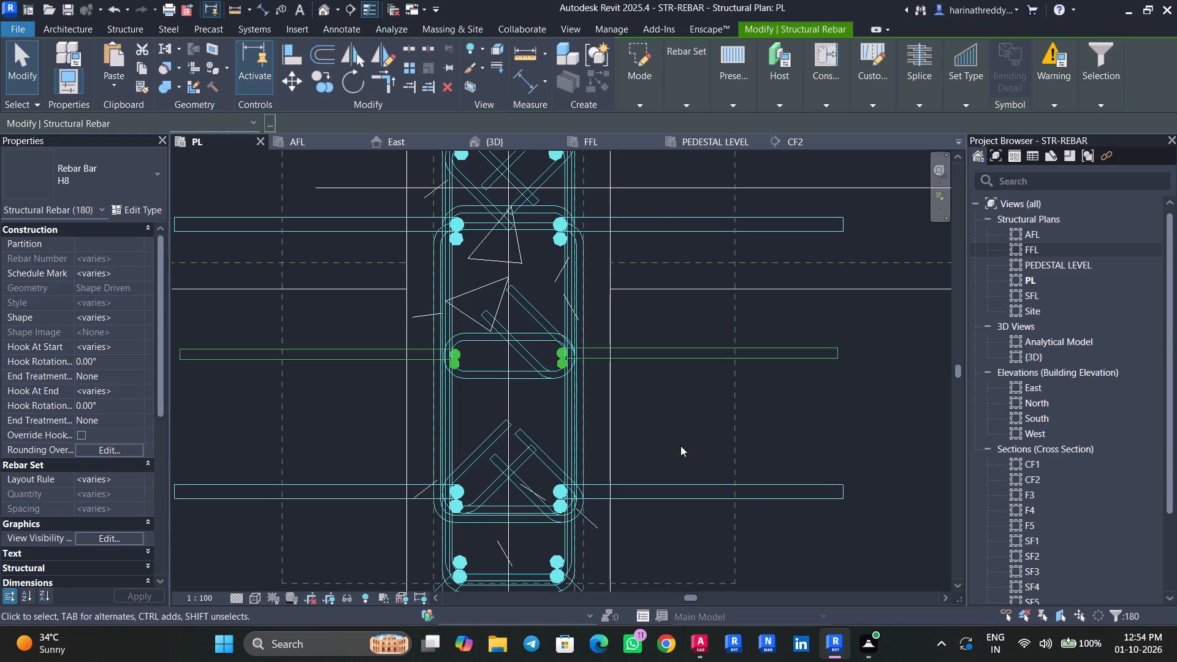
pyautogui.scroll(4, 539, 377)
pyautogui.press('Escape')
pyautogui.scroll(-5, 527, 451)
# Add another H8 shape 52 stirrup set in the C5 column, similar to the B = 335 mm one.
pyautogui.click(514, 538)
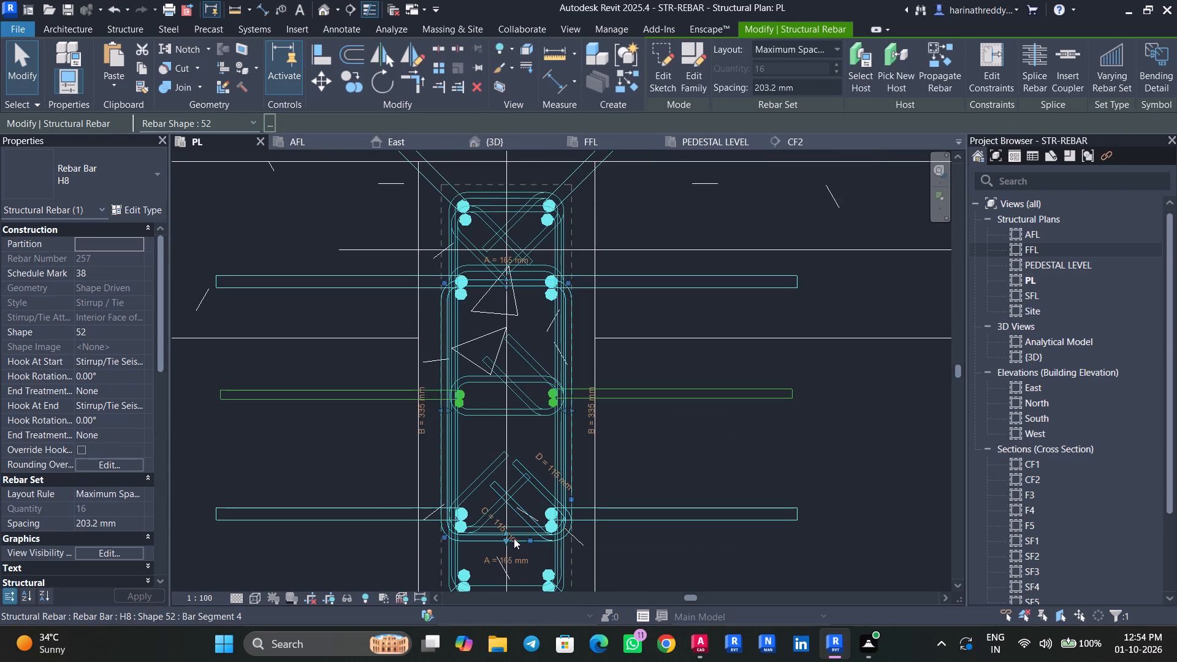
pyautogui.press('c')
pyautogui.press('s')
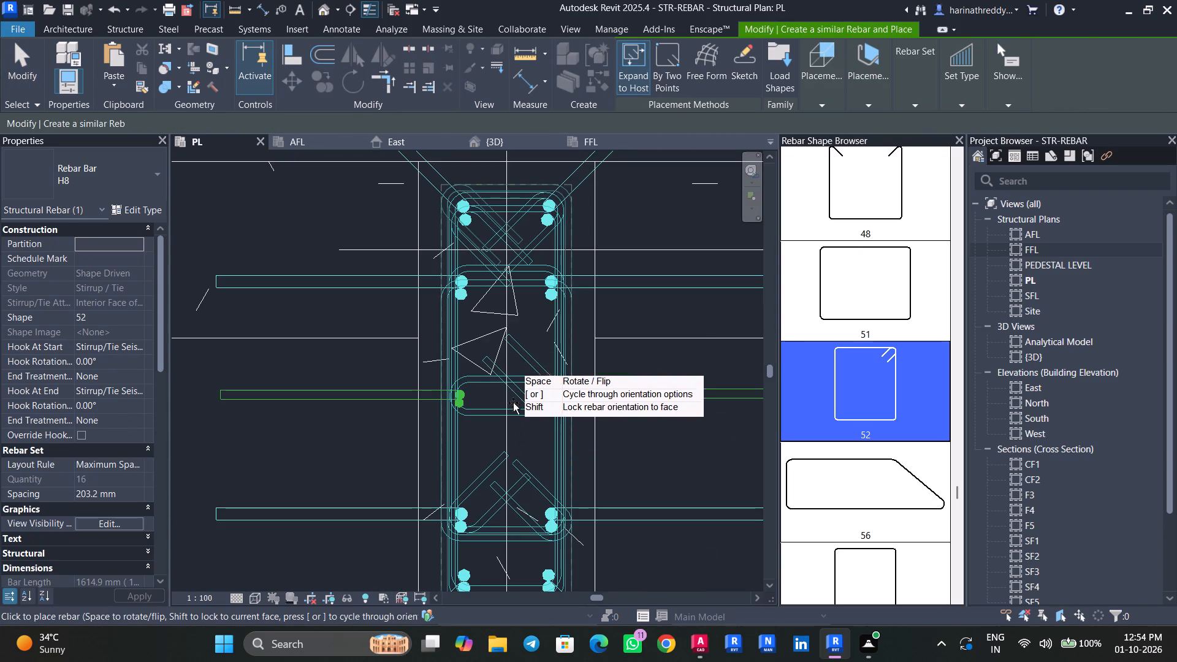
pyautogui.click(525, 364)
pyautogui.press('Escape')
pyautogui.press('Escape')
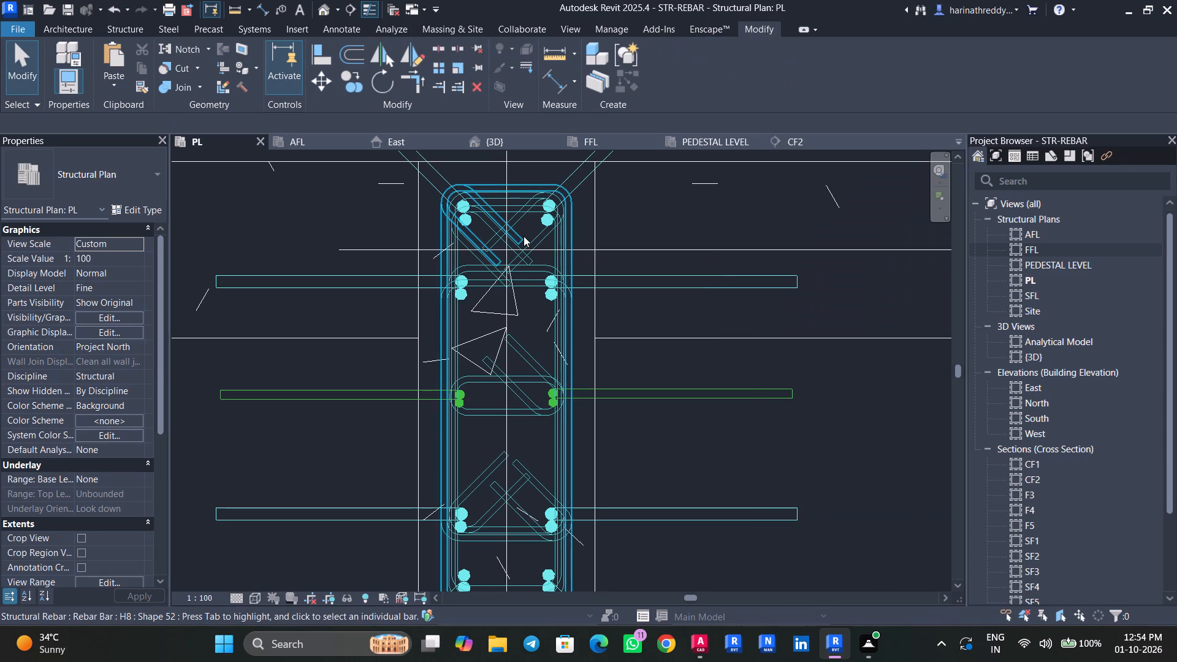
# Pull the upper and lower sides of the new H8 stirrup set inward around C5's middle row of bars, to B = 45 mm.
pyautogui.click(524, 236)
pyautogui.moveTo(505, 191); pyautogui.dragTo(504, 378)
pyautogui.moveTo(504, 471); pyautogui.dragTo(500, 325, button='middle')
pyautogui.moveTo(501, 452); pyautogui.dragTo(503, 330)
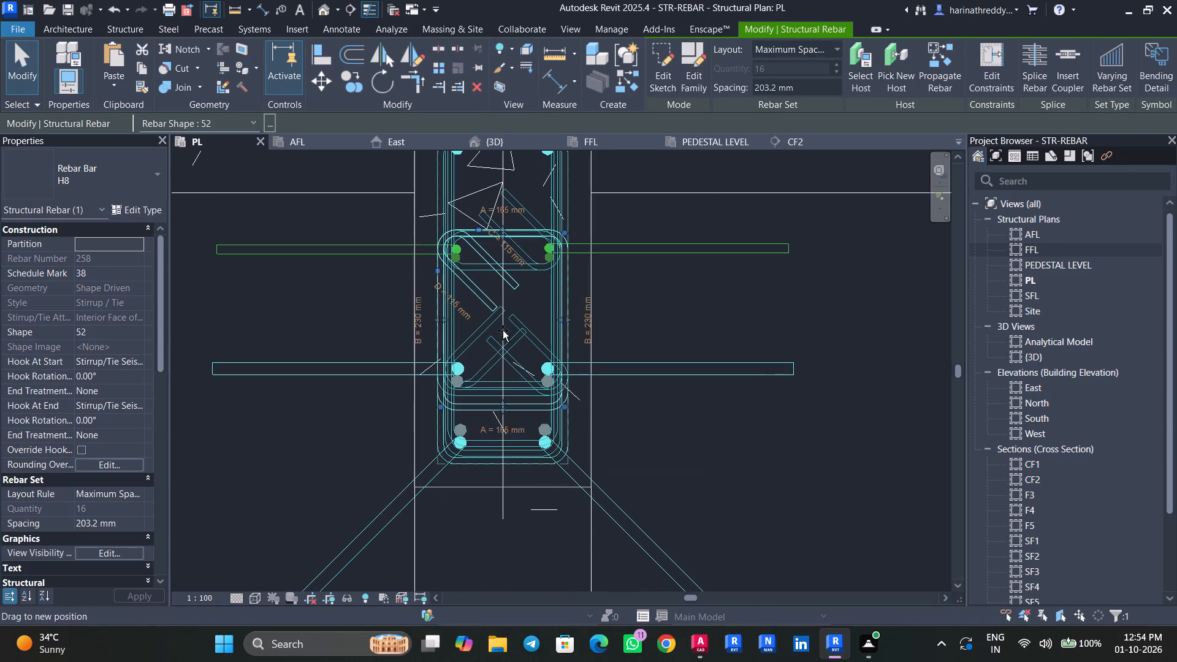
pyautogui.moveTo(503, 330); pyautogui.dragTo(503, 265)
pyautogui.scroll(-1, 503, 265)
pyautogui.scroll(3, 503, 265)
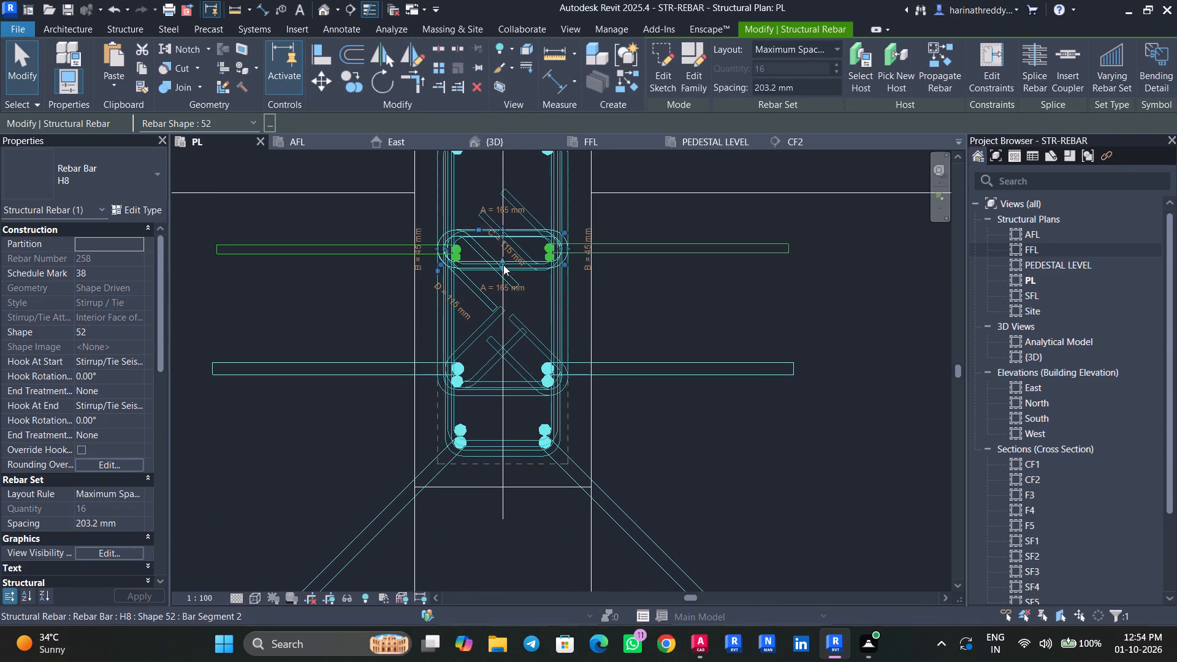
# Set all H8 rebar instances, including the new middle stirrup set, to show unobscured in the {3D} view.
pyautogui.write('SA')
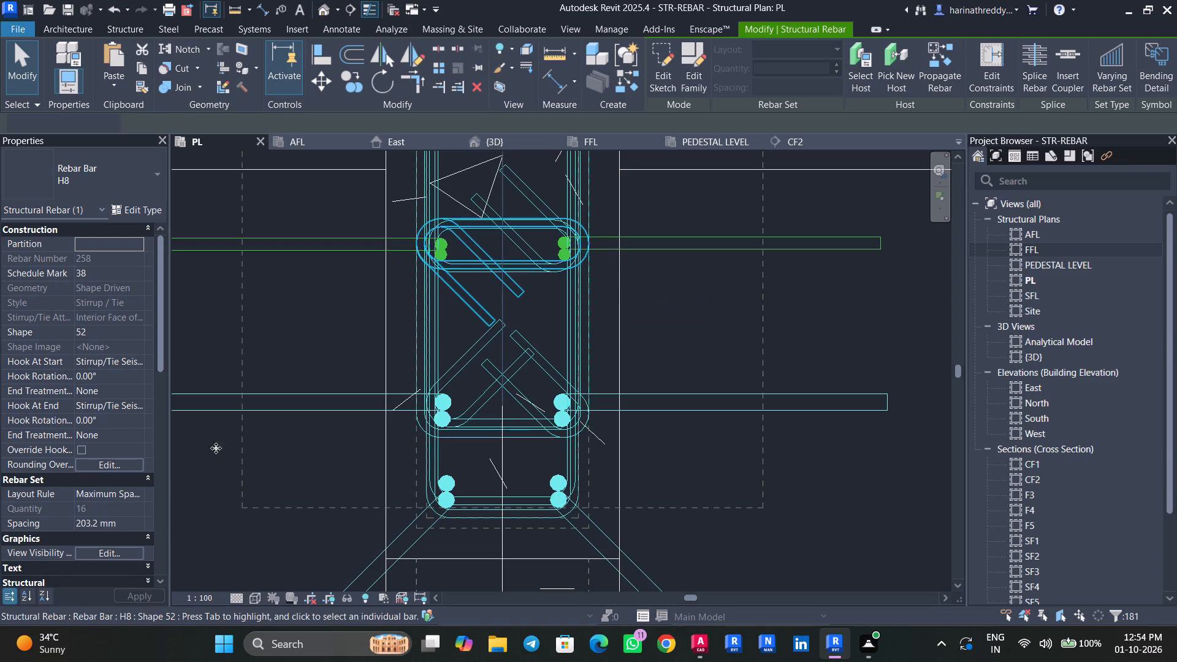
pyautogui.click(108, 536)
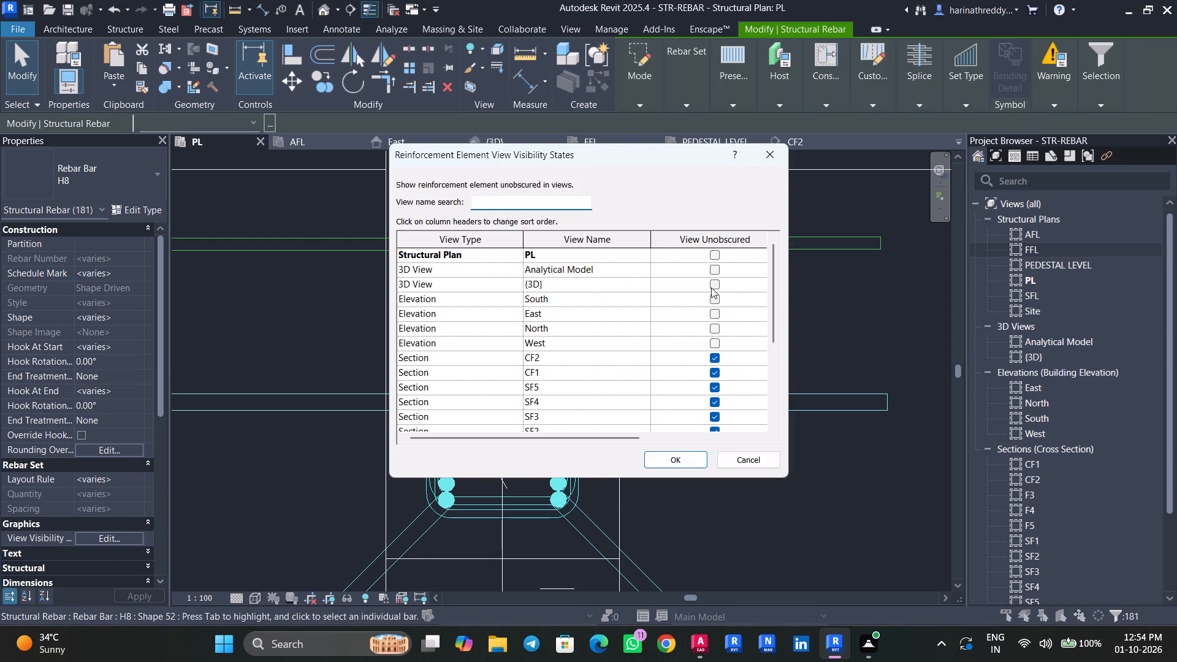
pyautogui.click(712, 286)
pyautogui.click(642, 283)
pyautogui.click(676, 459)
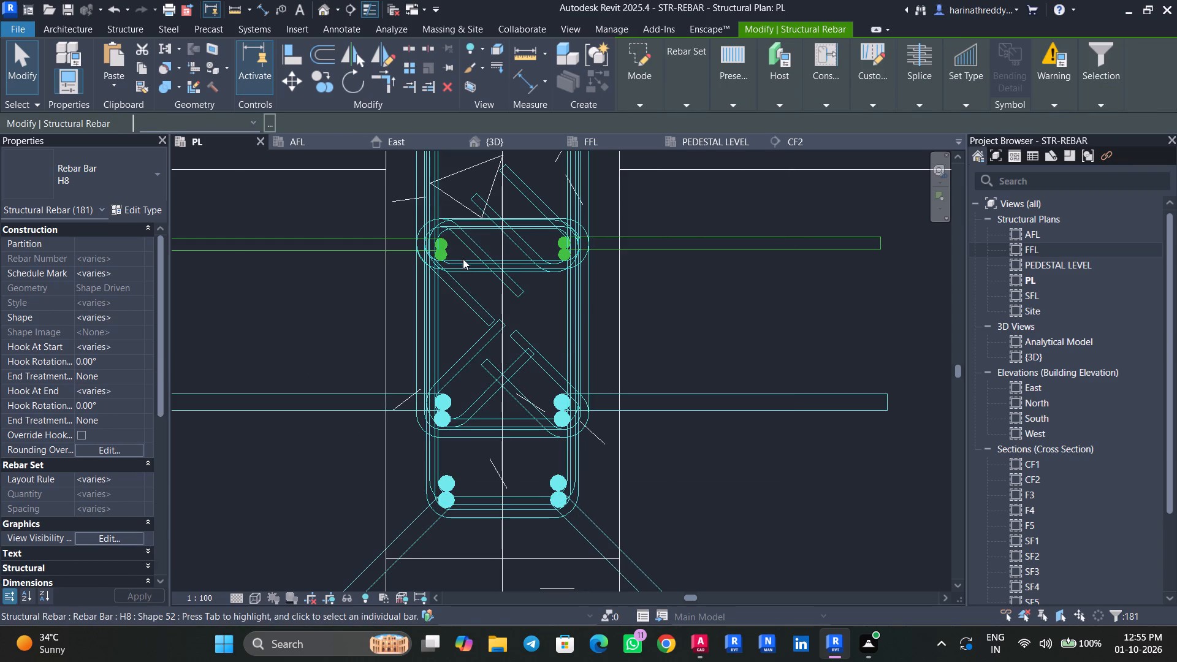
pyautogui.press('Escape')
pyautogui.press('Escape')
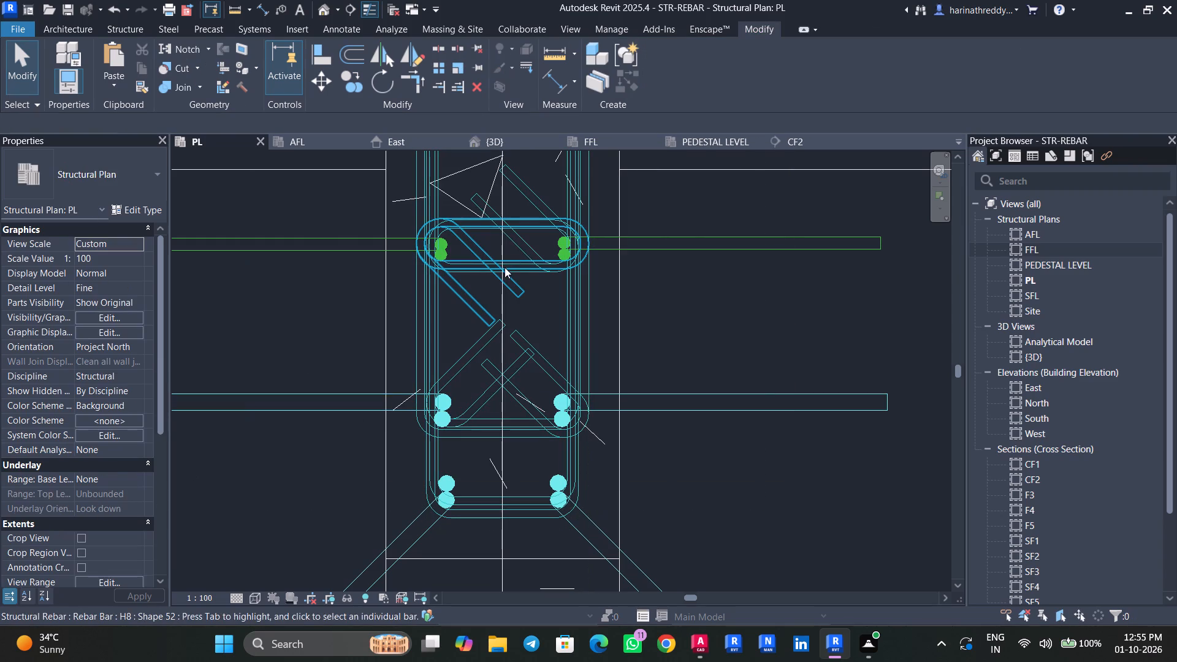
# Set the spacing of the H8 stirrup set around C5's middle bars to 8".
pyautogui.click(505, 281)
pyautogui.click(126, 519)
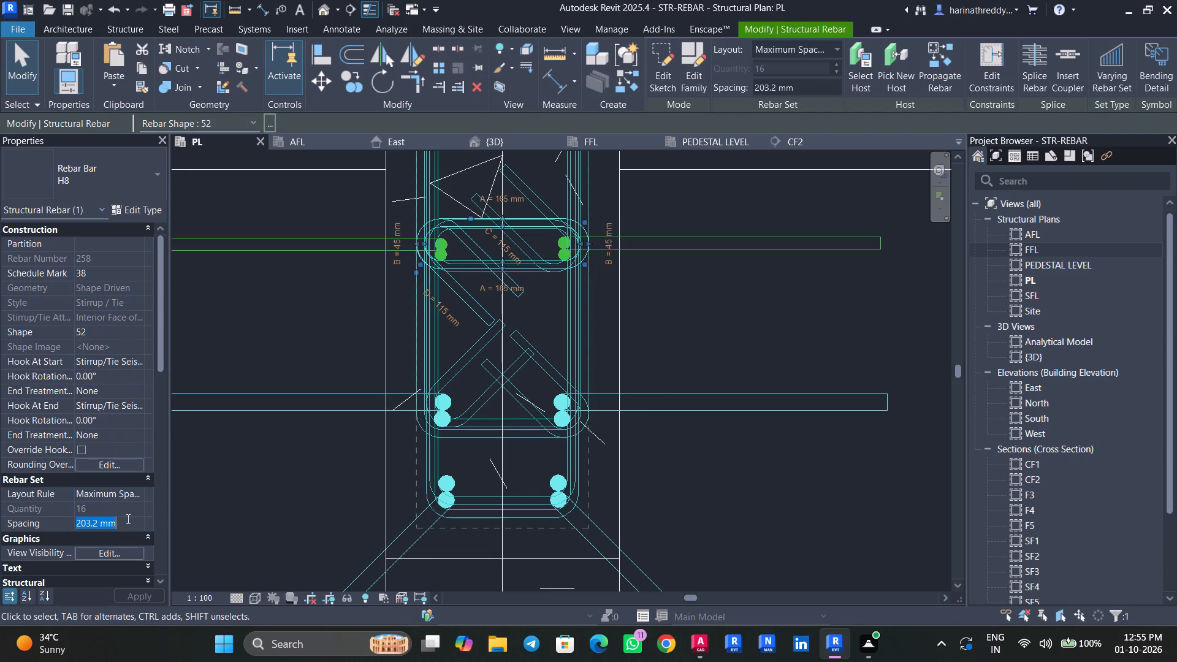
pyautogui.write('8"')
pyautogui.press('Return')
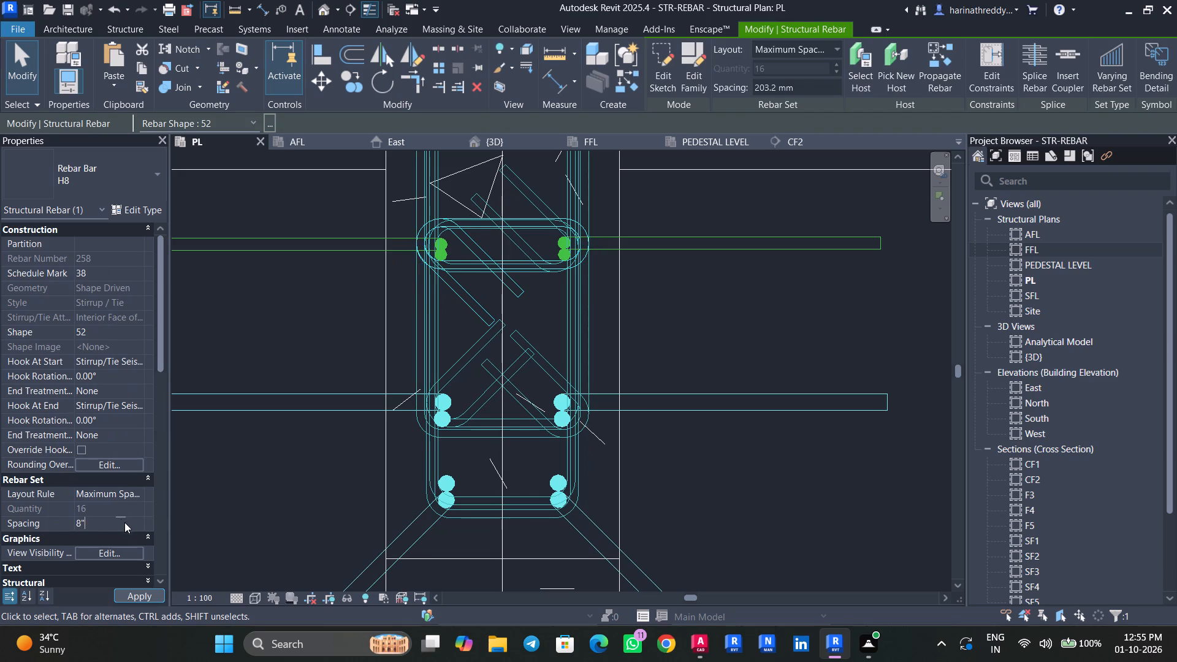
# Examine the C5 column's stirrup arrangement and the neighbouring column cages in the {3D} view.
pyautogui.click(489, 145)
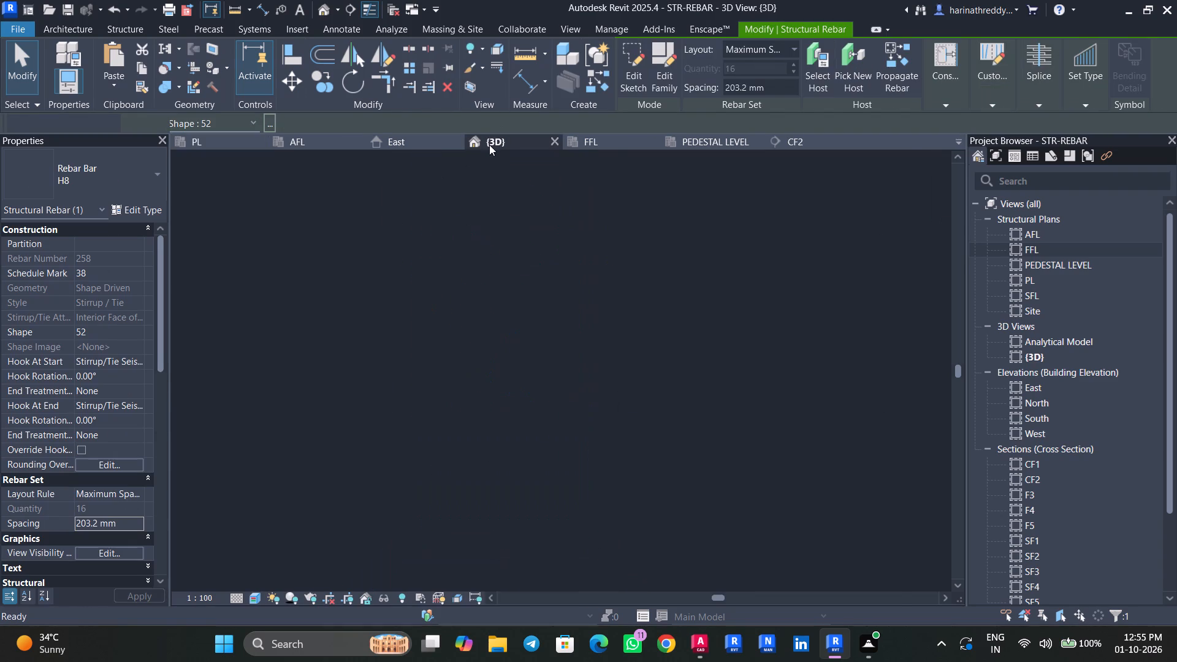
pyautogui.scroll(-3, 559, 283)
pyautogui.keyDown('shift'); pyautogui.moveTo(596, 321); pyautogui.dragTo(639, 315, button='middle'); pyautogui.keyUp('shift')
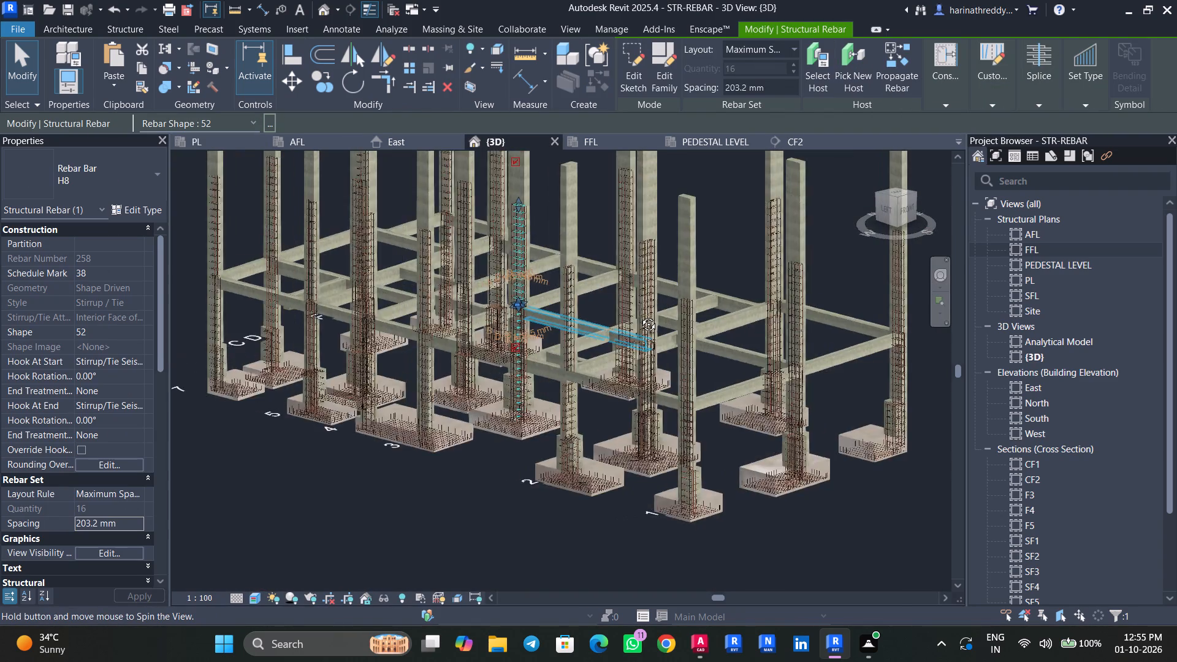
pyautogui.keyDown('shift'); pyautogui.moveTo(639, 315); pyautogui.dragTo(678, 314, button='middle'); pyautogui.keyUp('shift')
pyautogui.moveTo(596, 196); pyautogui.dragTo(639, 386, button='middle')
pyautogui.press('Escape')
pyautogui.press('Escape')
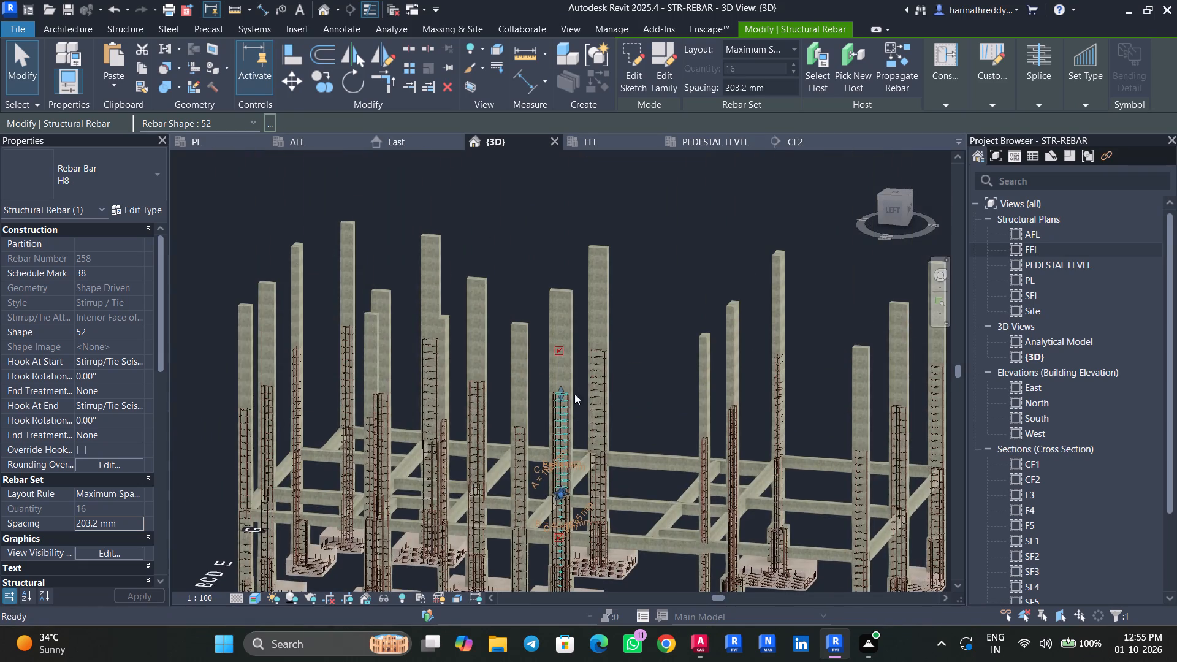
pyautogui.press('Escape')
pyautogui.scroll(1, 573, 400)
pyautogui.scroll(-1, 573, 400)
pyautogui.scroll(6, 573, 400)
pyautogui.scroll(-1, 573, 400)
pyautogui.scroll(7, 573, 400)
pyautogui.scroll(-1, 573, 400)
pyautogui.scroll(1, 573, 400)
pyautogui.scroll(11, 484, 374)
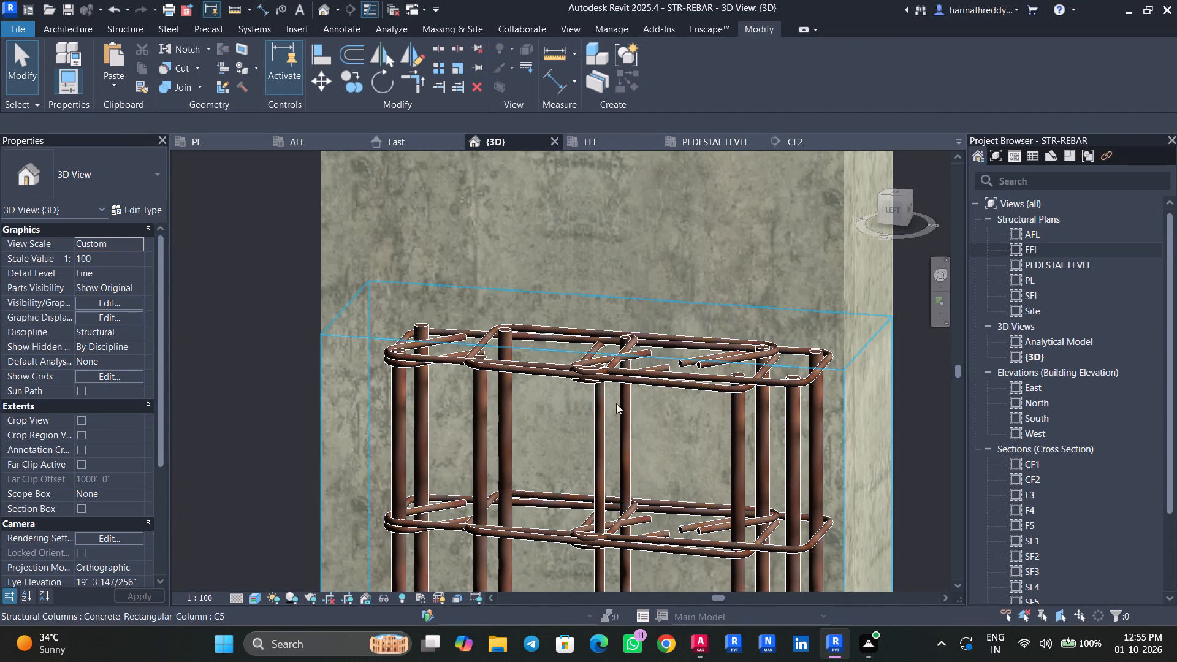
pyautogui.scroll(-16, 548, 403)
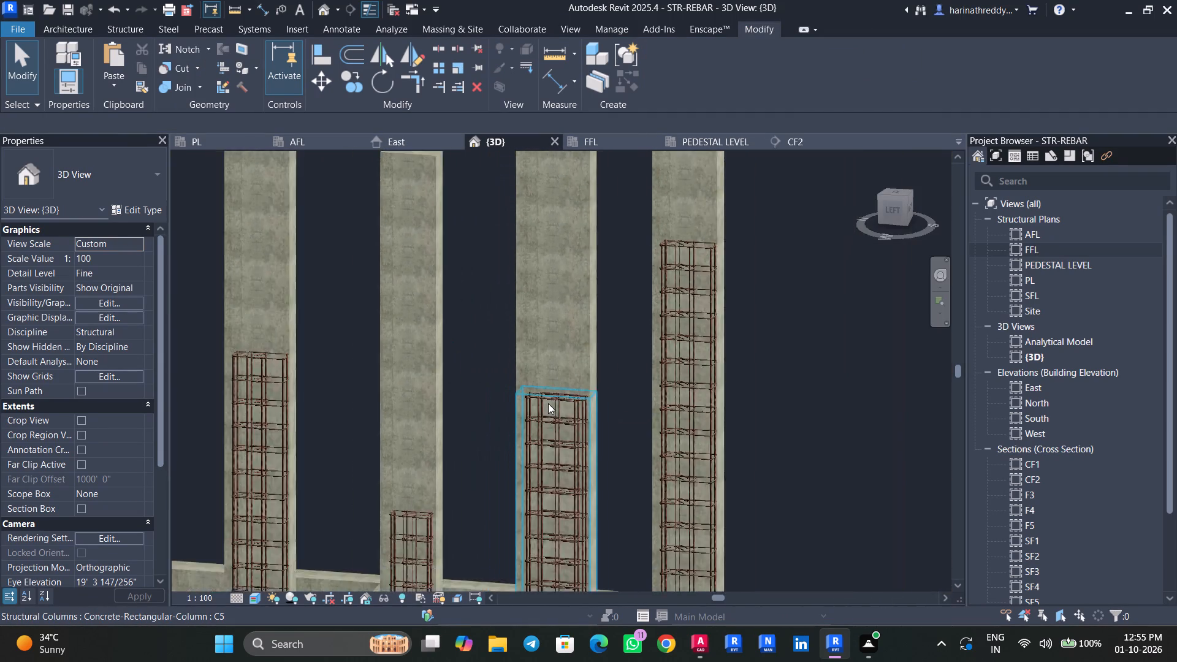
pyautogui.scroll(-8, 548, 403)
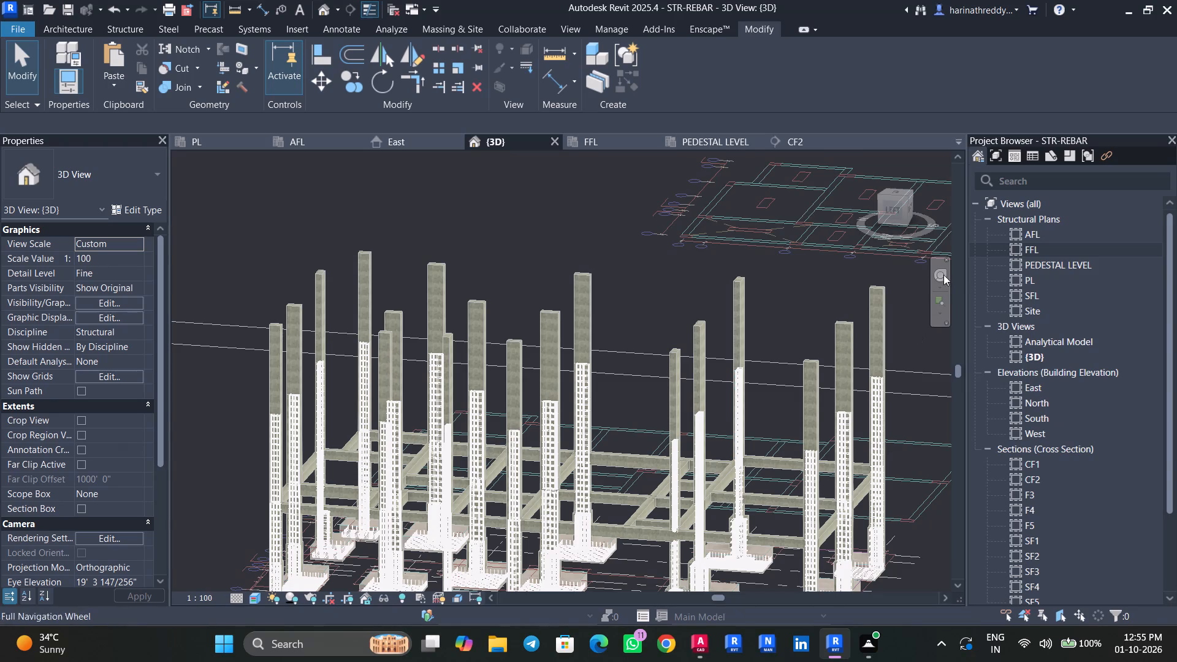
# In a left-side {3D} view, select the reinforced column segments above the beams and filter out Grids and Structural Columns, keeping only Structural Rebar.
pyautogui.click(895, 214)
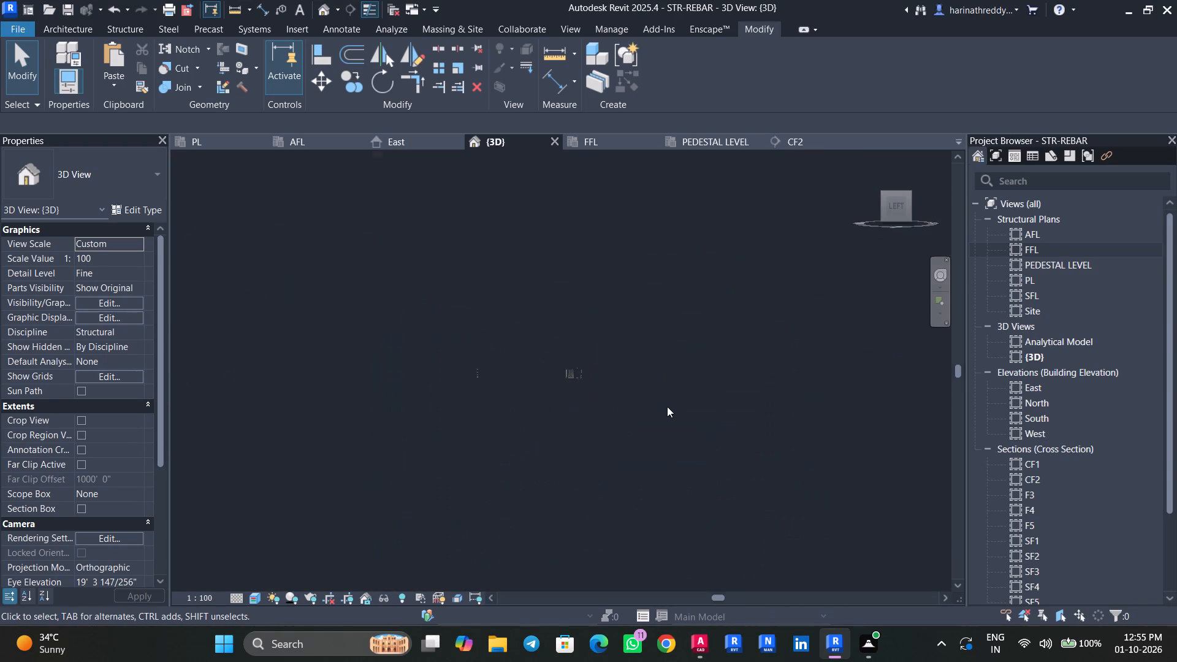
pyautogui.scroll(2, 544, 359)
pyautogui.scroll(-1, 546, 360)
pyautogui.scroll(20, 546, 360)
pyautogui.scroll(1, 546, 360)
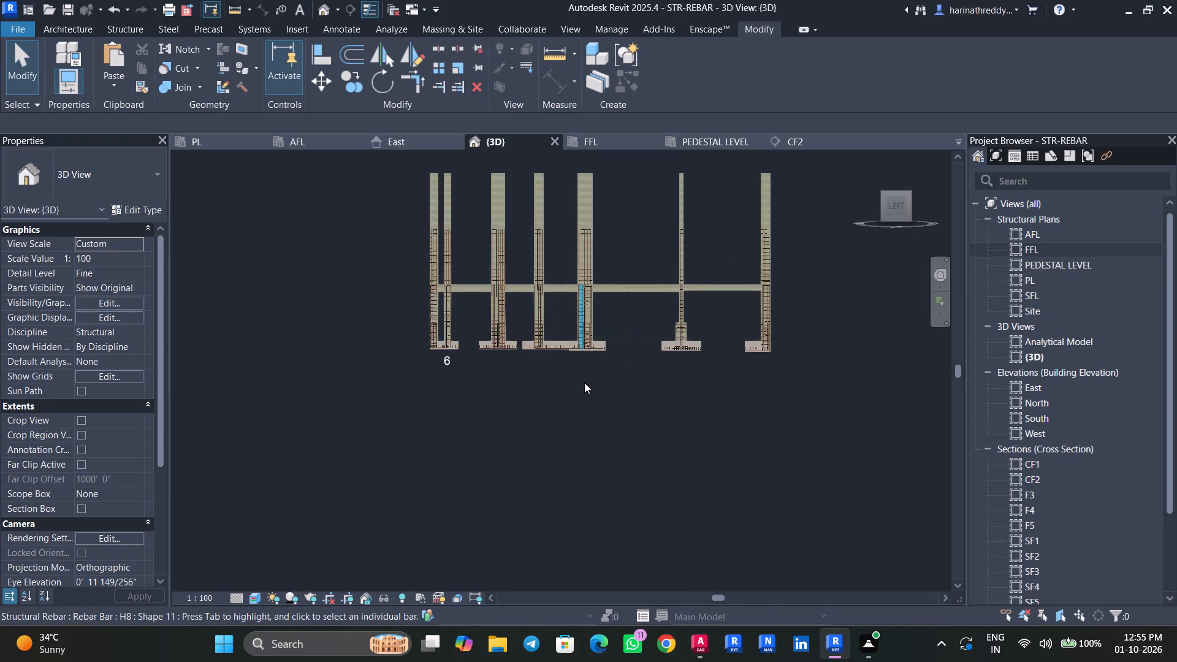
pyautogui.moveTo(582, 390); pyautogui.dragTo(520, 502, button='middle')
pyautogui.scroll(6, 612, 354)
pyautogui.scroll(-3, 639, 370)
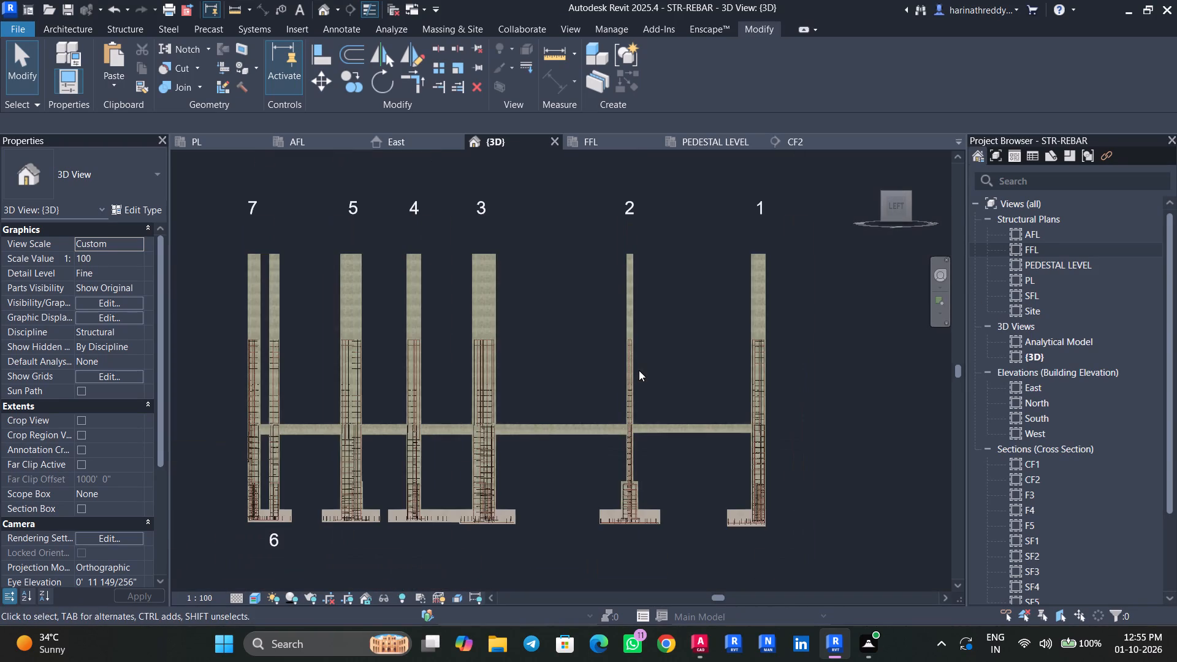
pyautogui.moveTo(804, 365); pyautogui.dragTo(242, 374)
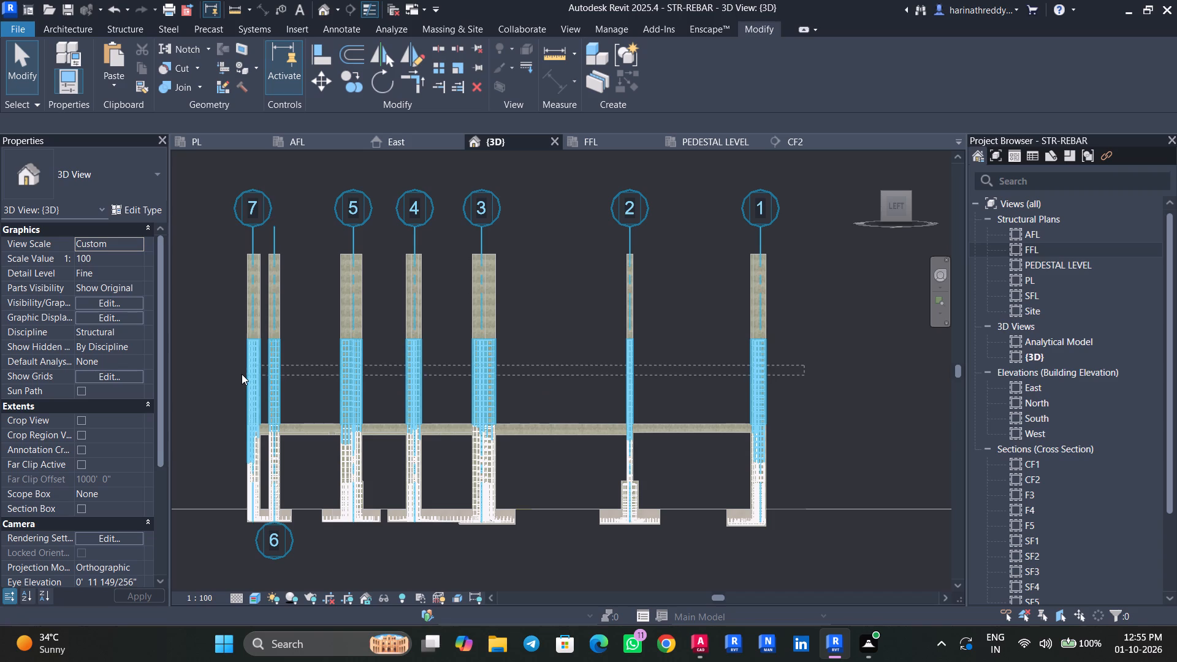
pyautogui.moveTo(242, 374); pyautogui.dragTo(226, 356)
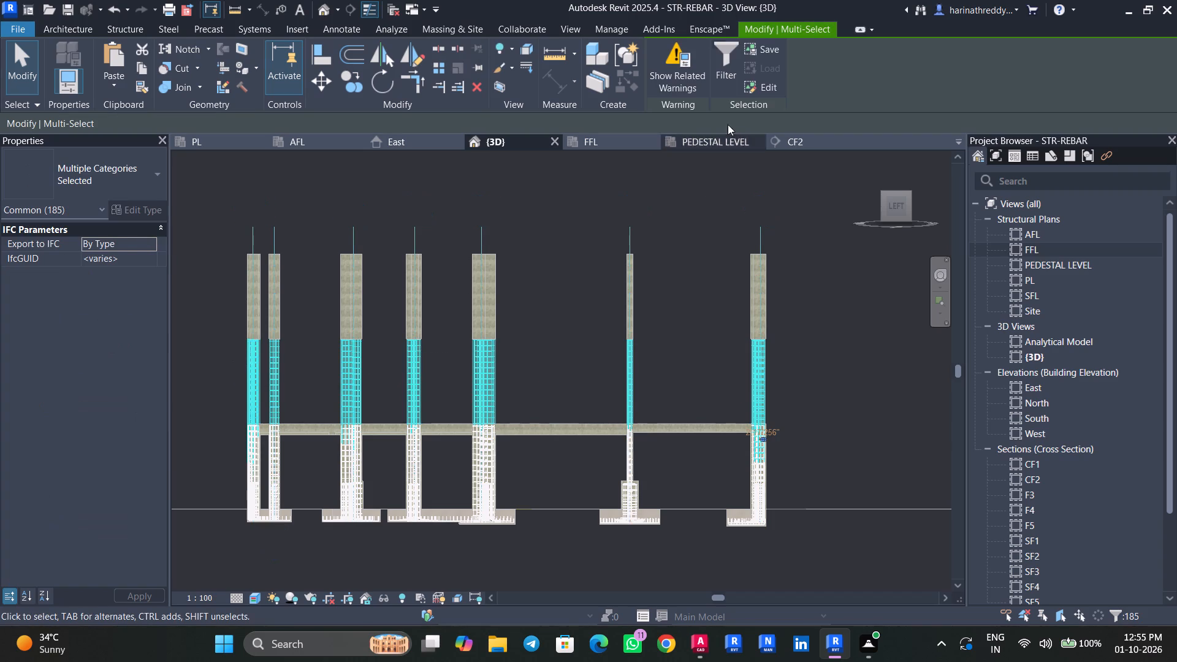
pyautogui.click(728, 65)
pyautogui.click(463, 234)
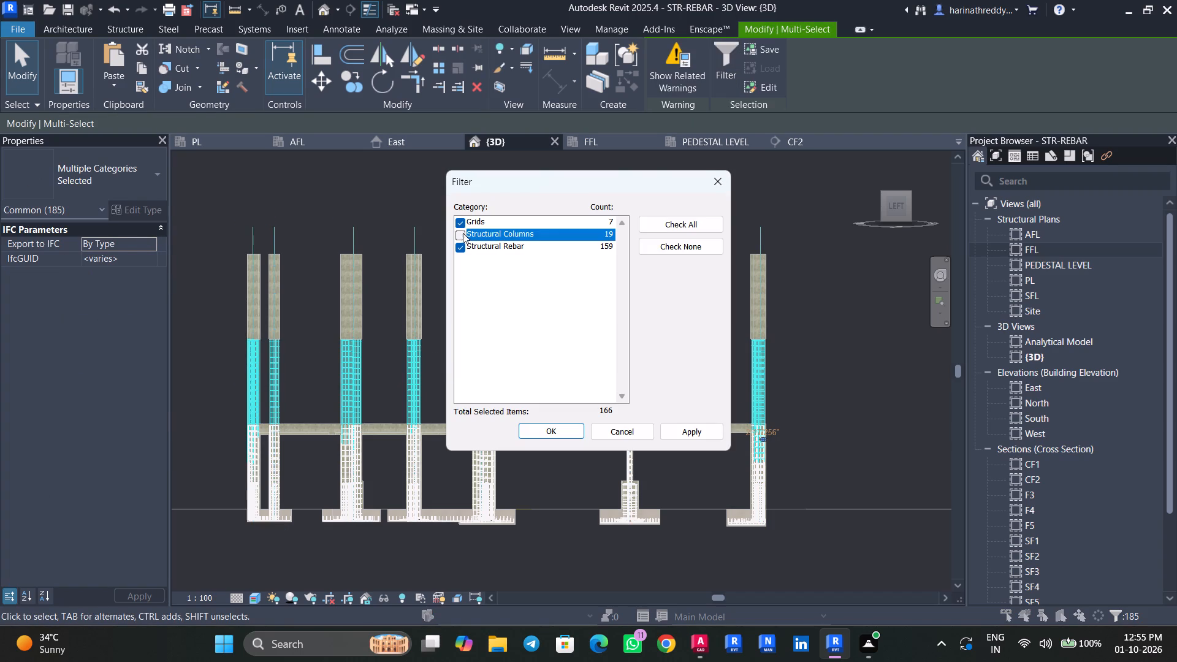
pyautogui.click(463, 226)
pyautogui.click(695, 430)
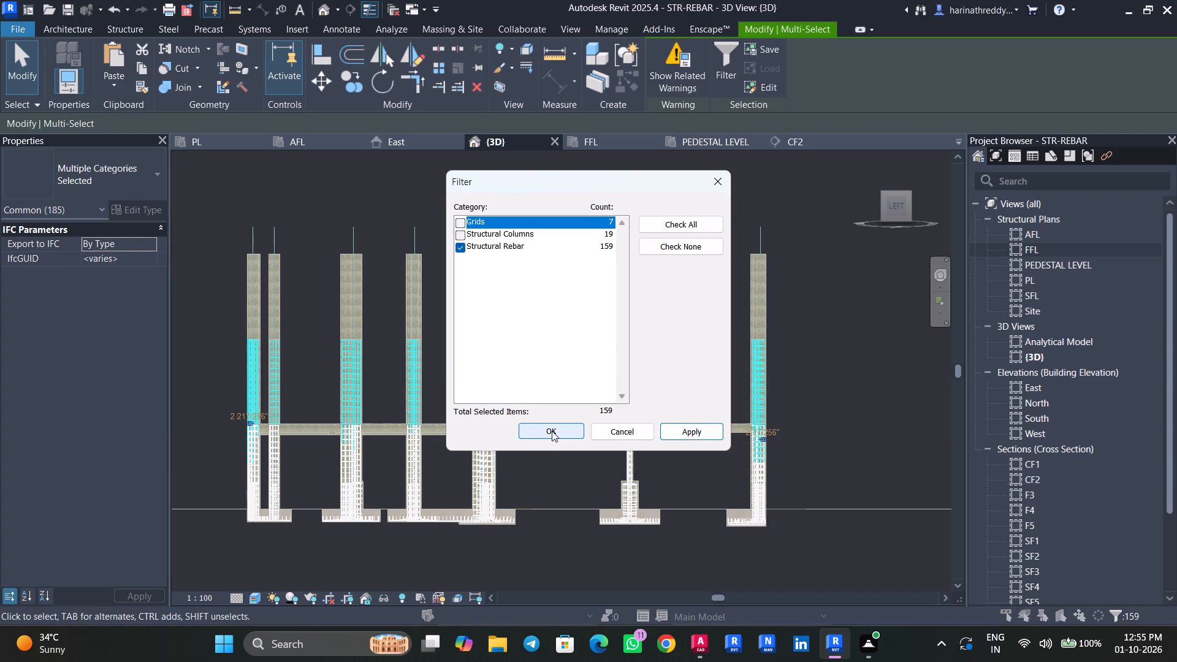
pyautogui.click(560, 430)
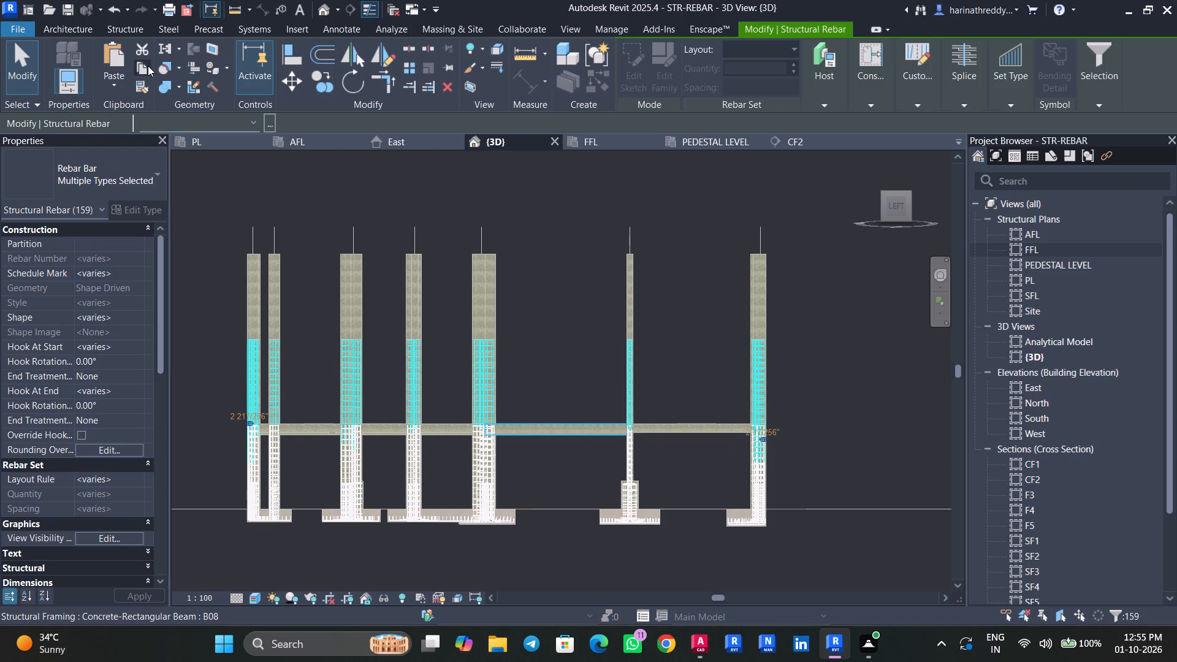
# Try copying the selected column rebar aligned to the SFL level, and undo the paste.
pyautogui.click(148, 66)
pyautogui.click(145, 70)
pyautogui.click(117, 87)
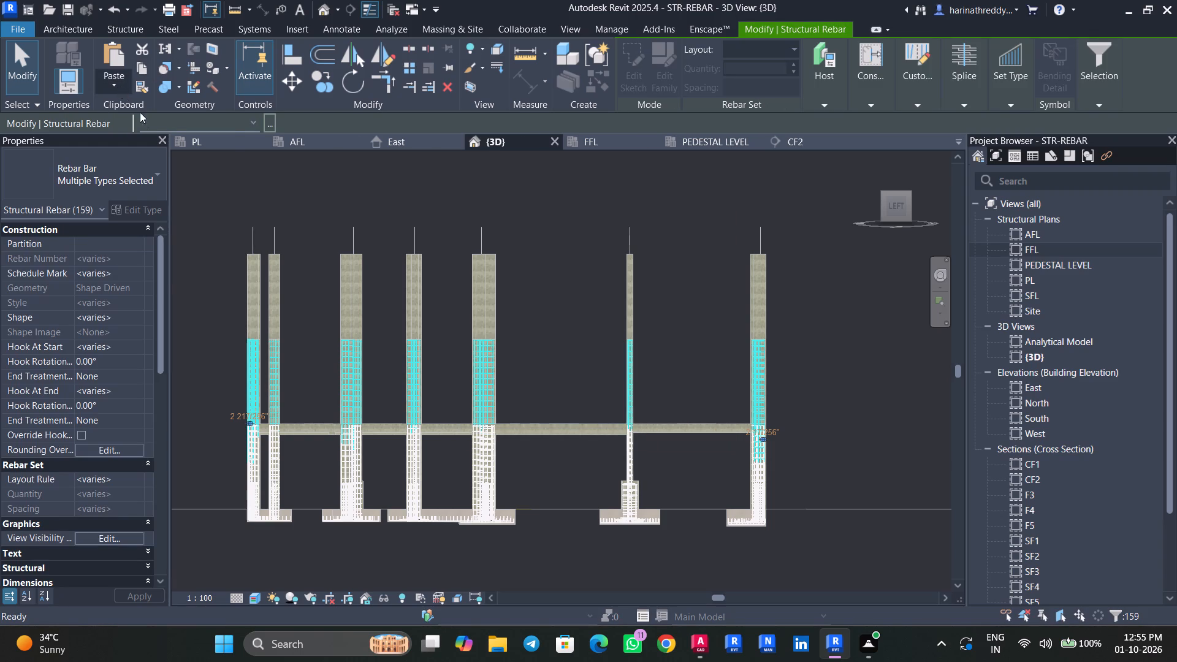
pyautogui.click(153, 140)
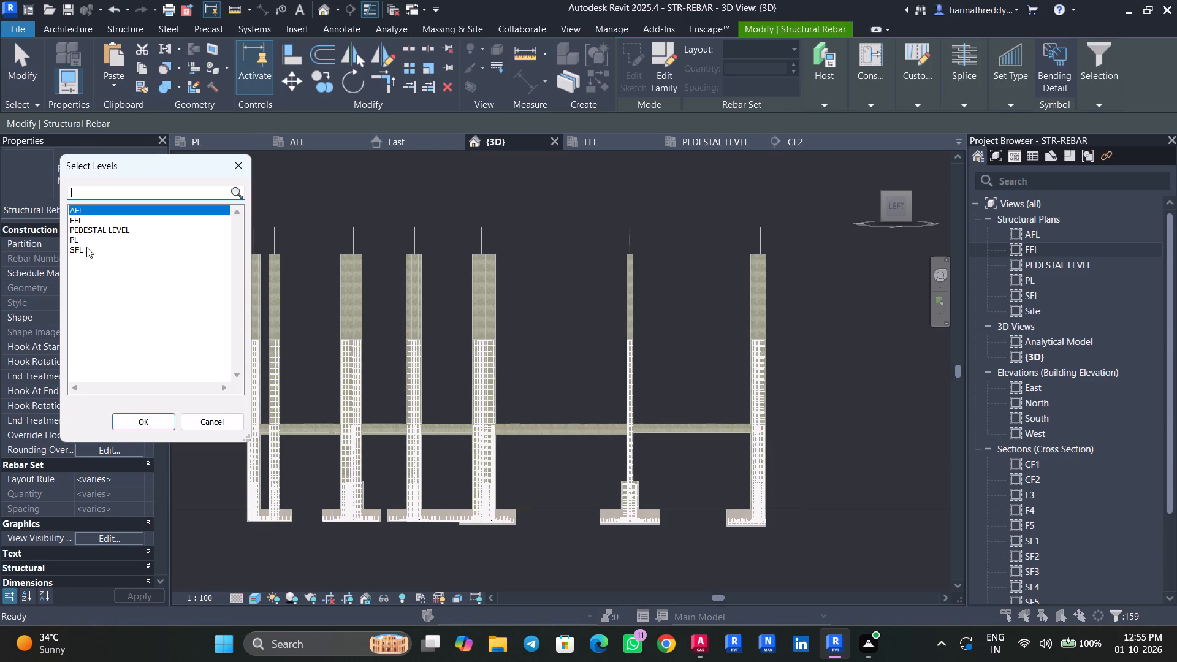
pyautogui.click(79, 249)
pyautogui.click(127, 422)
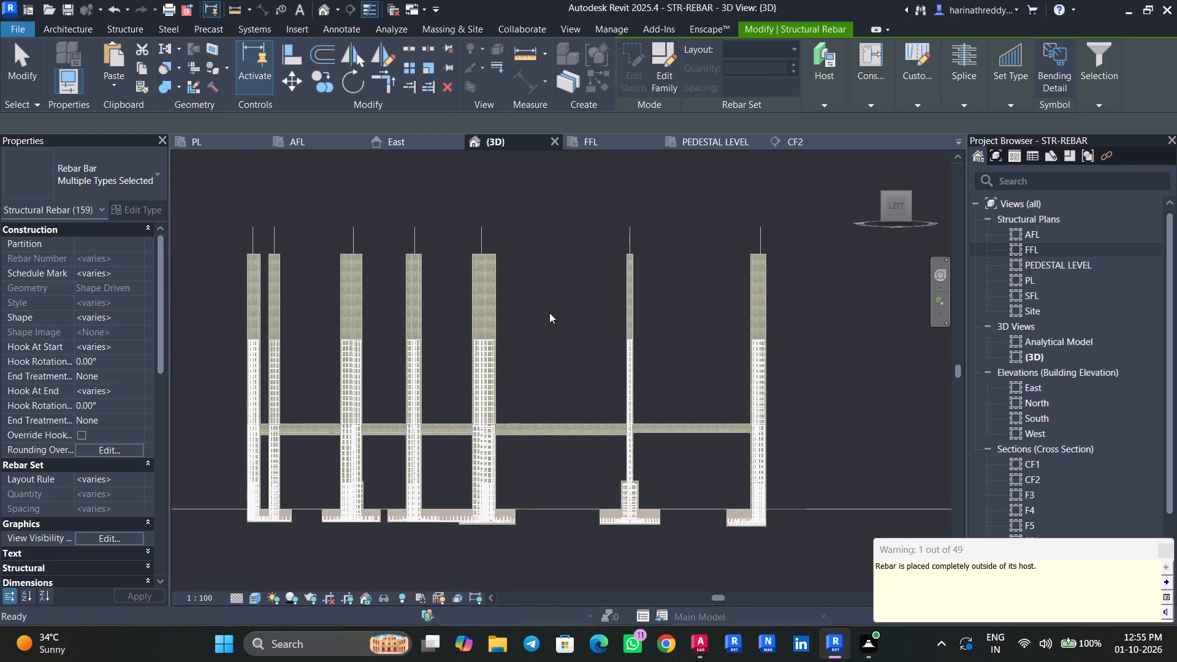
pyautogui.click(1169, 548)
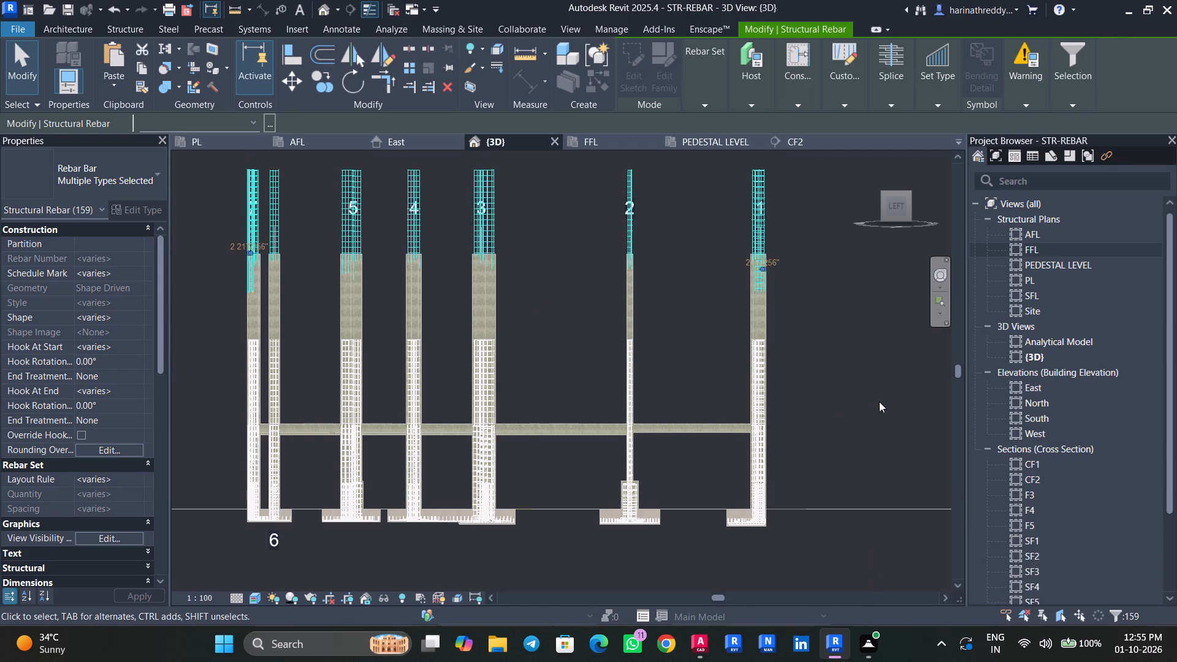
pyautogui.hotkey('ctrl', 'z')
# Select the column segments above the beams, keep only Structural Rebar, and paste a copy aligned to the FFL level.
pyautogui.moveTo(848, 382); pyautogui.dragTo(408, 381)
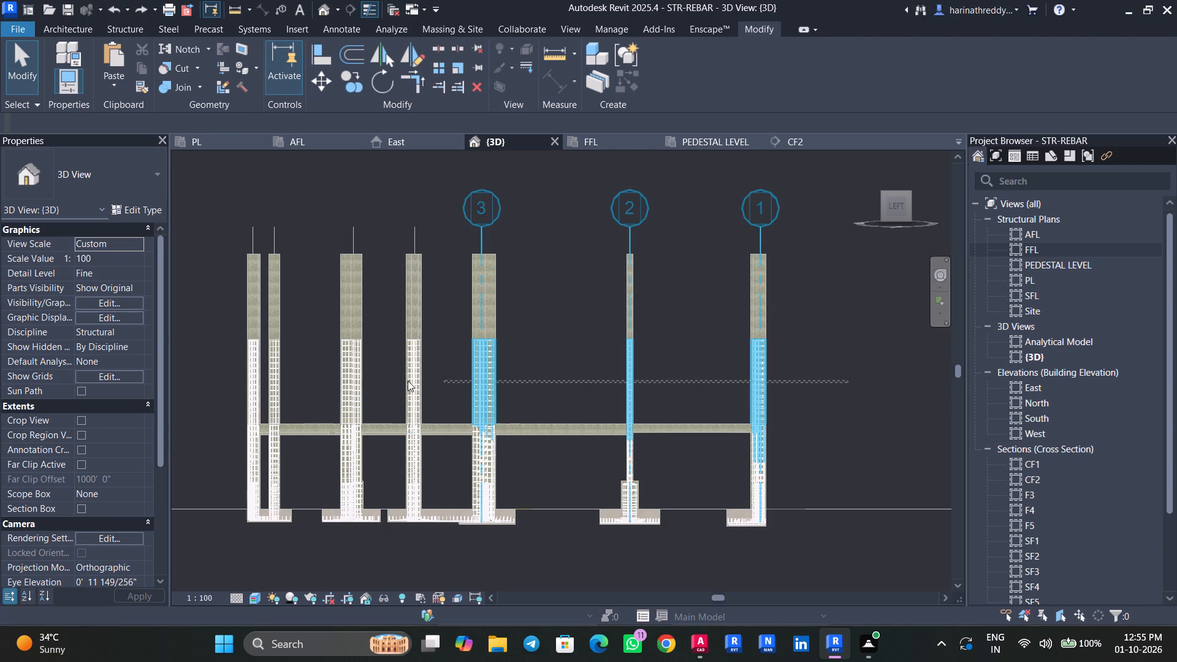
pyautogui.moveTo(408, 381); pyautogui.dragTo(238, 364)
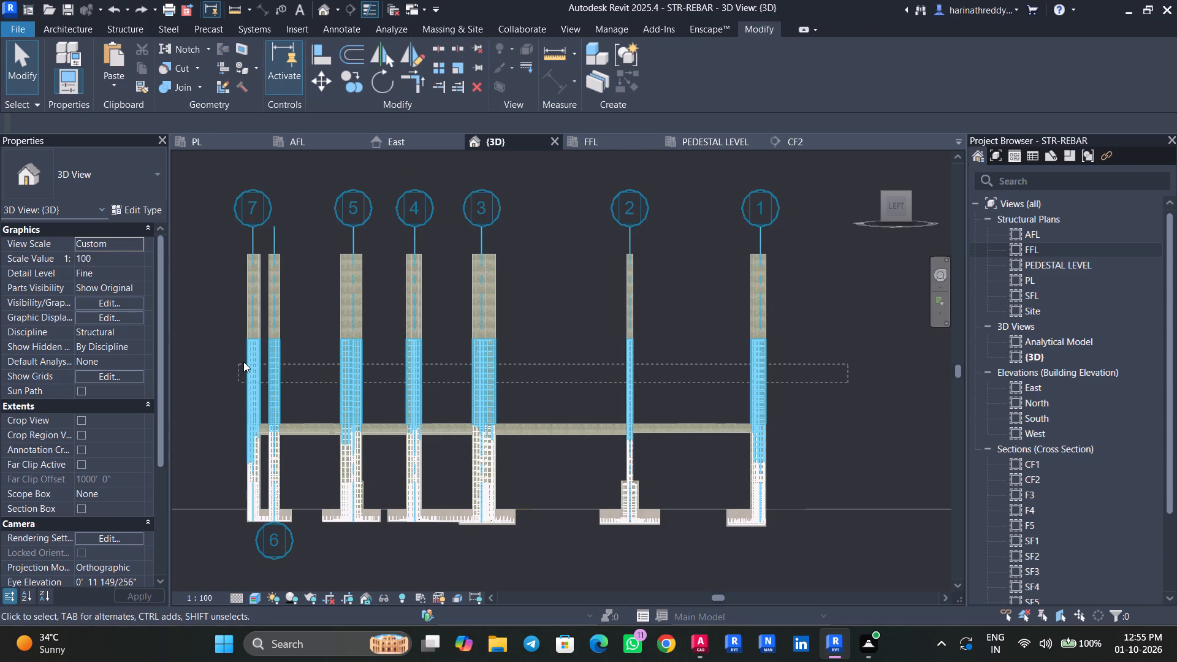
pyautogui.click(716, 80)
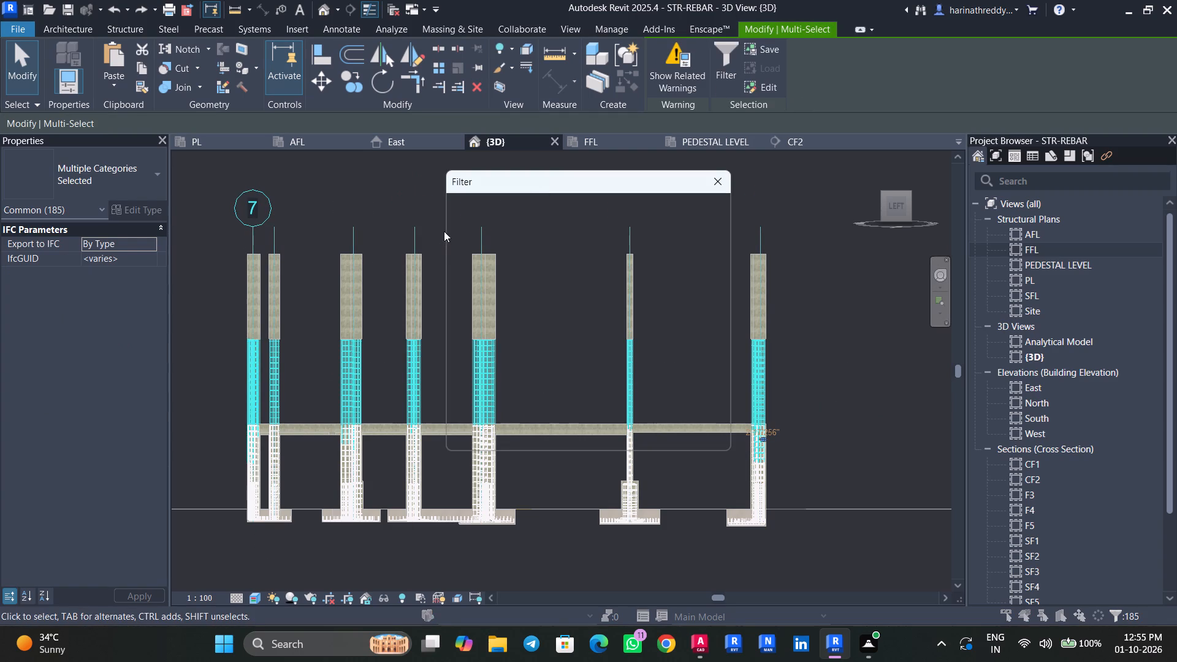
pyautogui.click(459, 223)
pyautogui.click(458, 237)
pyautogui.click(714, 424)
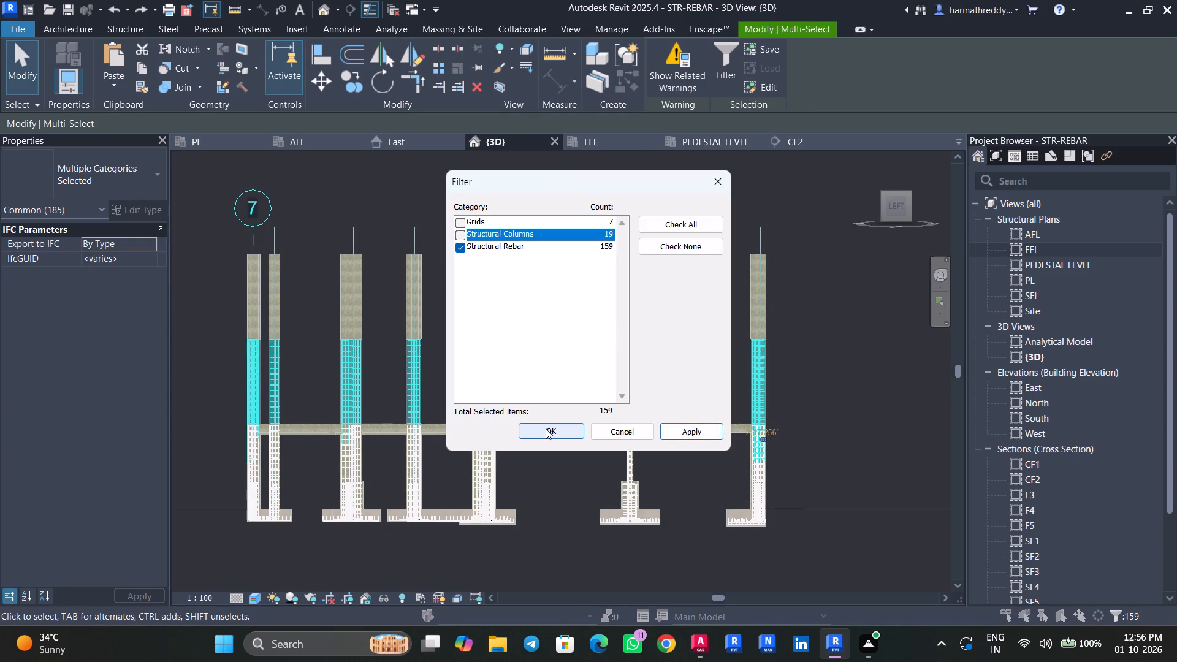
pyautogui.click(547, 428)
pyautogui.tripleClick(140, 69)
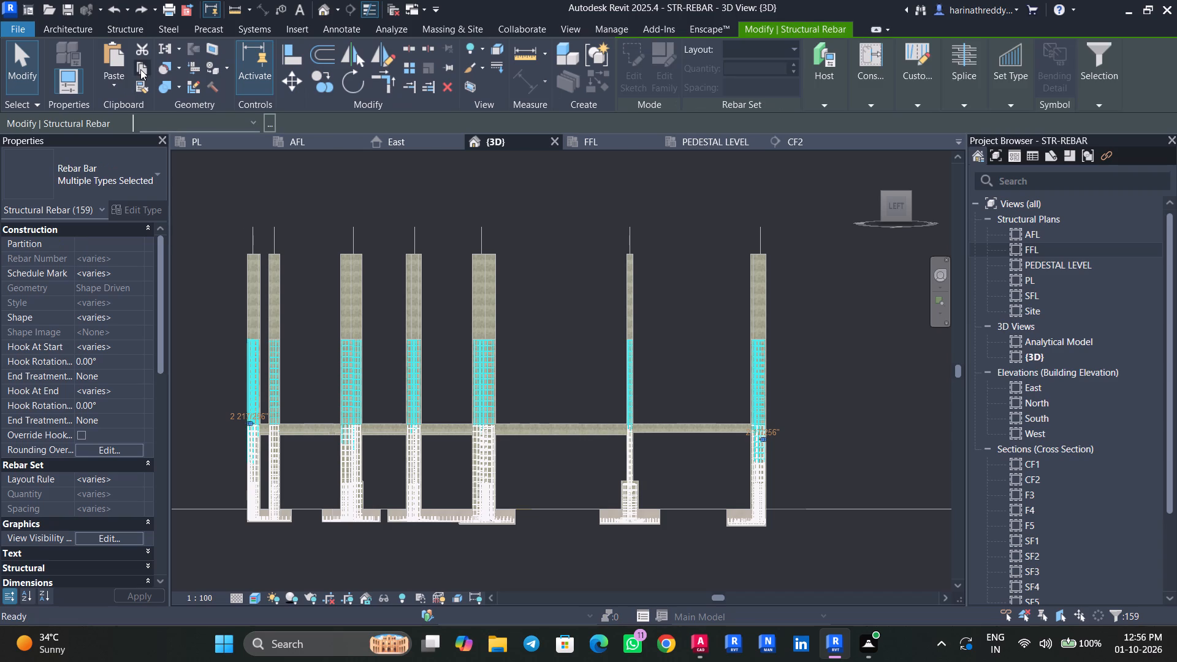
pyautogui.click(120, 88)
pyautogui.click(148, 139)
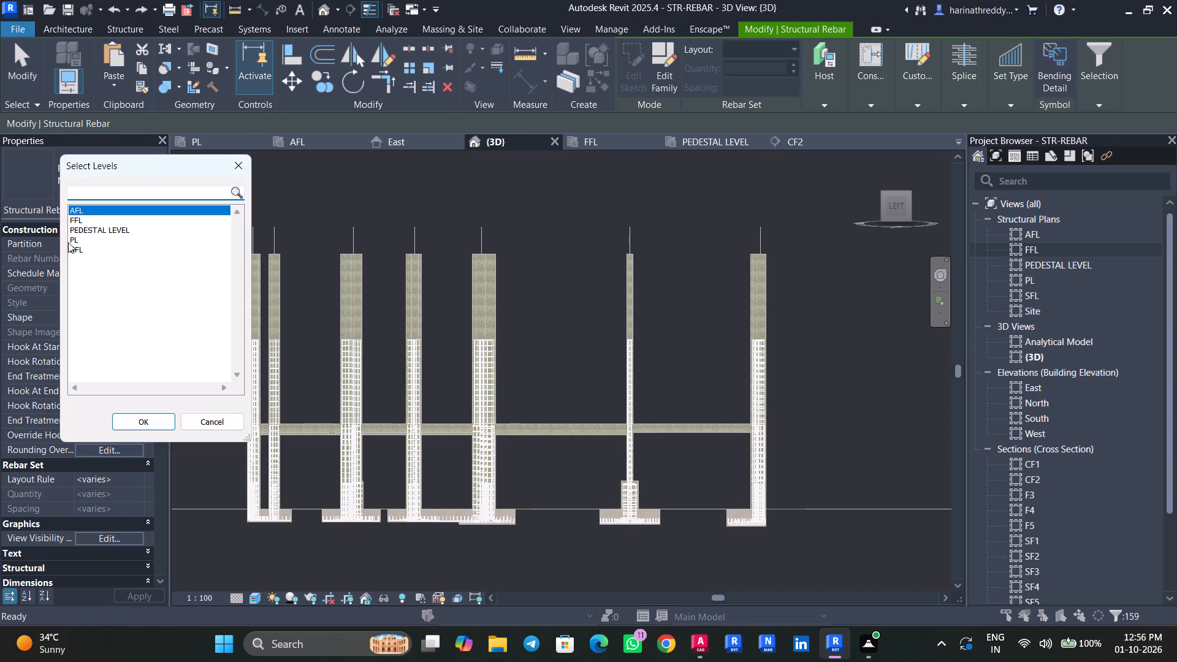
pyautogui.click(83, 218)
pyautogui.click(154, 428)
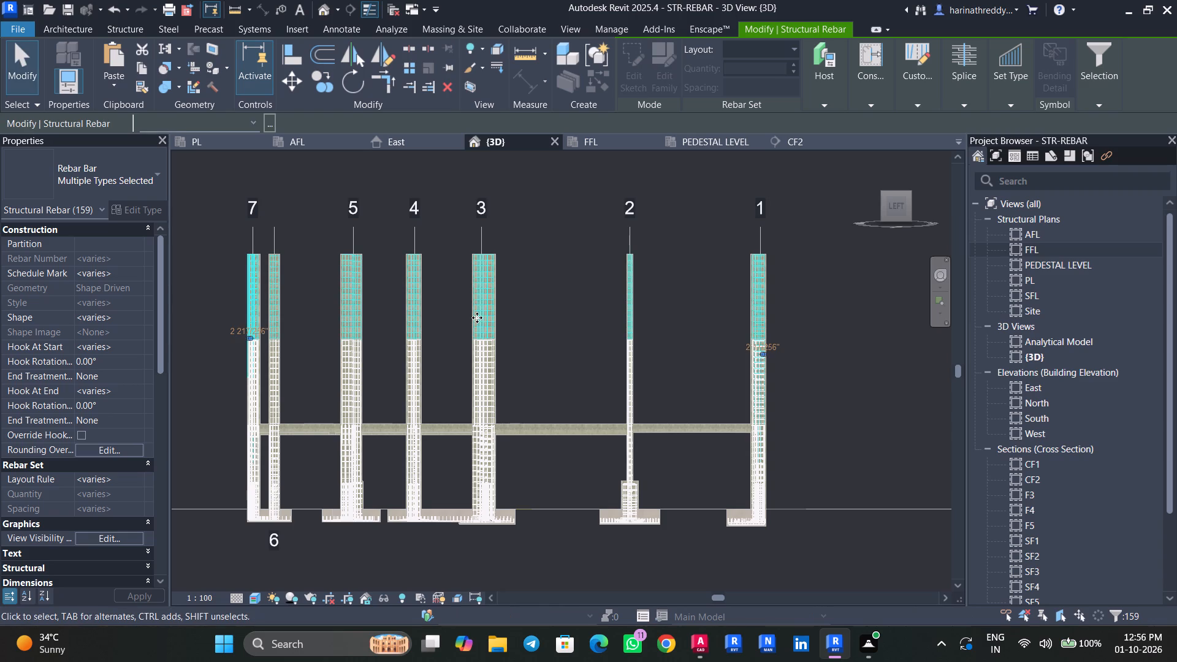
pyautogui.press('Escape')
pyautogui.press('Escape')
pyautogui.press('Escape')
# Examine the copied rebar in the upper column segments from several angles in the {3D} view.
pyautogui.scroll(-3, 563, 283)
pyautogui.keyDown('shift'); pyautogui.moveTo(566, 281); pyautogui.dragTo(537, 374, button='middle'); pyautogui.keyUp('shift')
pyautogui.moveTo(580, 309); pyautogui.dragTo(478, 502, button='middle')
pyautogui.scroll(-9, 506, 427)
pyautogui.scroll(1, 512, 422)
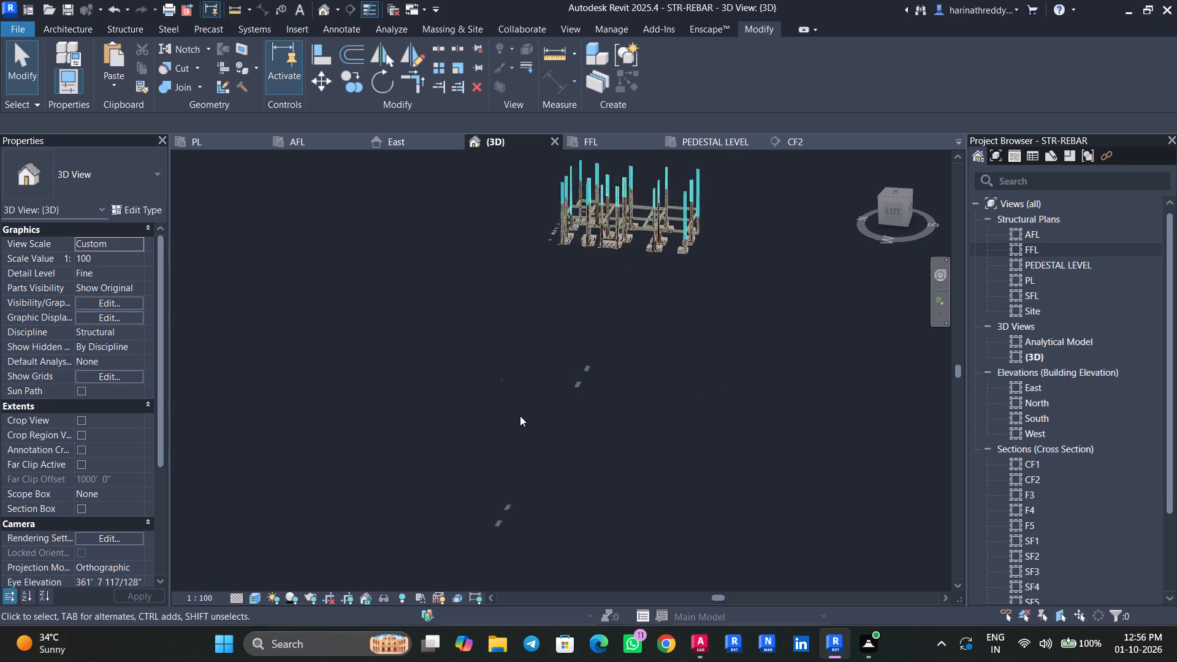
pyautogui.moveTo(585, 311); pyautogui.dragTo(549, 461, button='middle')
pyautogui.scroll(20, 594, 322)
pyautogui.scroll(-1, 641, 433)
pyautogui.scroll(4, 642, 433)
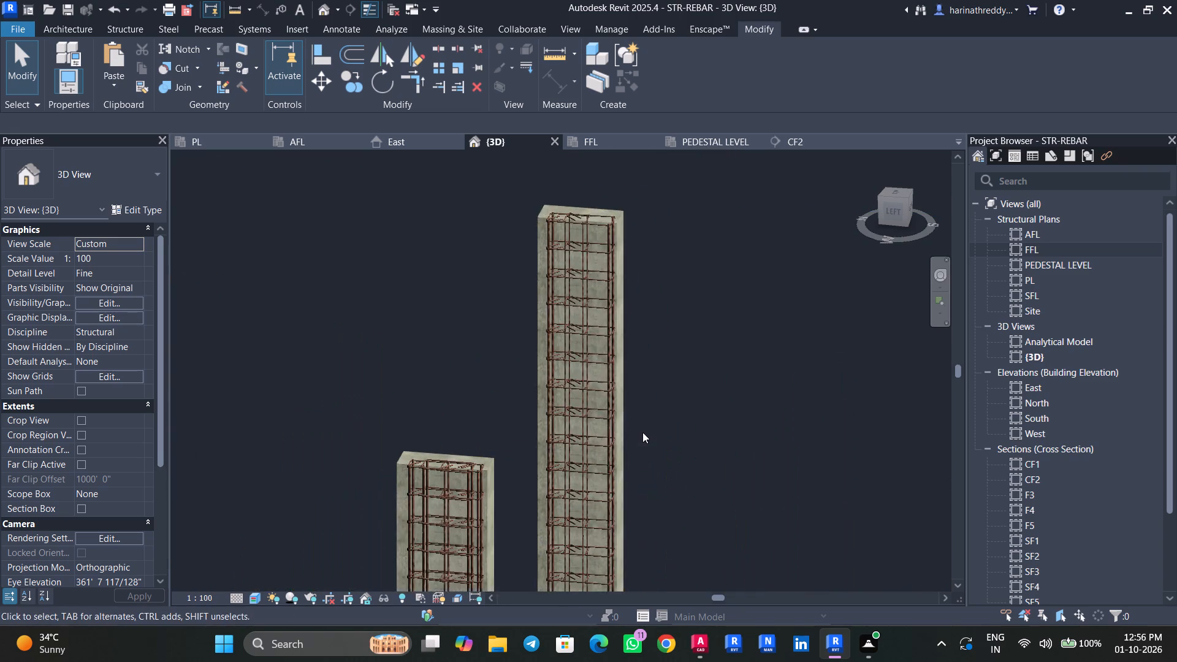
pyautogui.moveTo(642, 439); pyautogui.dragTo(590, 118, button='middle')
pyautogui.scroll(-8, 618, 252)
pyautogui.keyDown('shift'); pyautogui.moveTo(646, 389); pyautogui.dragTo(620, 392, button='middle'); pyautogui.keyUp('shift')
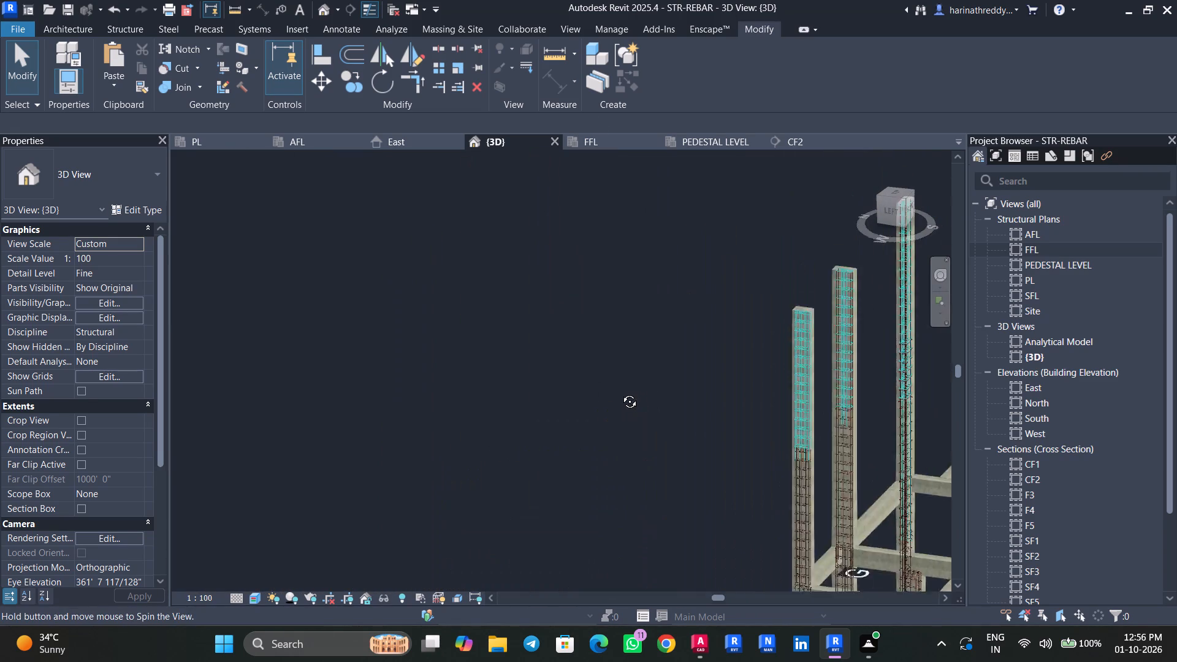
pyautogui.keyDown('shift'); pyautogui.moveTo(620, 392); pyautogui.dragTo(615, 395, button='middle'); pyautogui.keyUp('shift')
pyautogui.scroll(-6, 684, 416)
pyautogui.moveTo(812, 430); pyautogui.dragTo(440, 420, button='middle')
pyautogui.scroll(5, 722, 425)
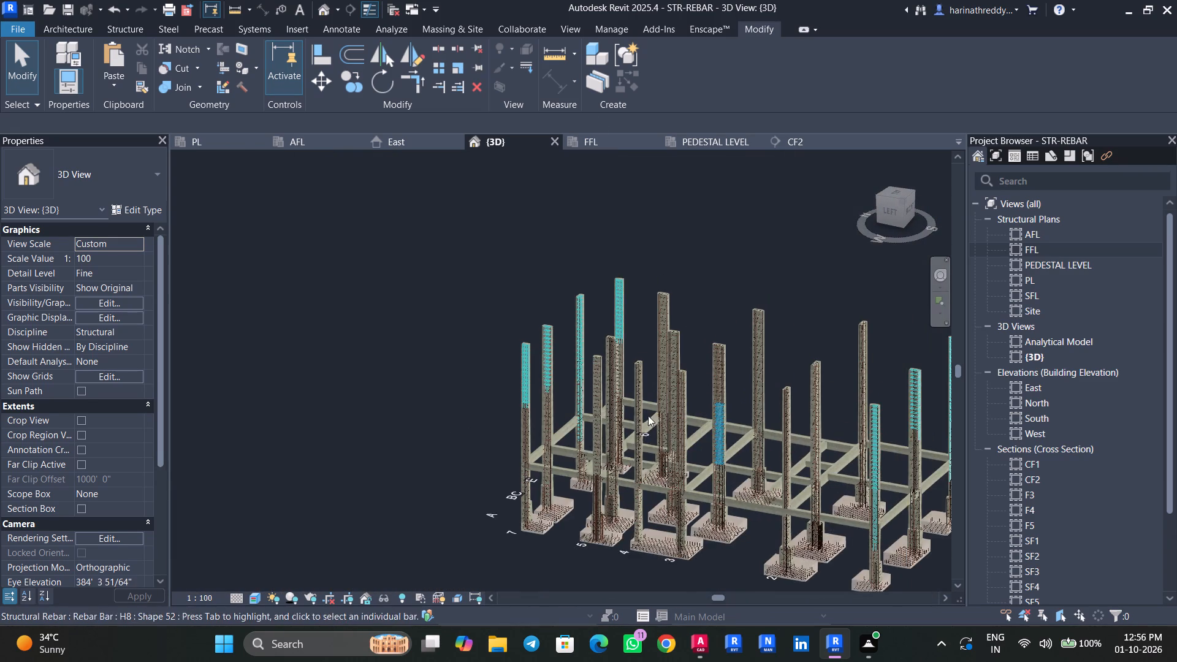
pyautogui.scroll(2, 648, 416)
pyautogui.scroll(-1, 648, 415)
pyautogui.scroll(2, 648, 415)
pyautogui.press('Escape')
pyautogui.press('Escape')
pyautogui.scroll(4, 562, 408)
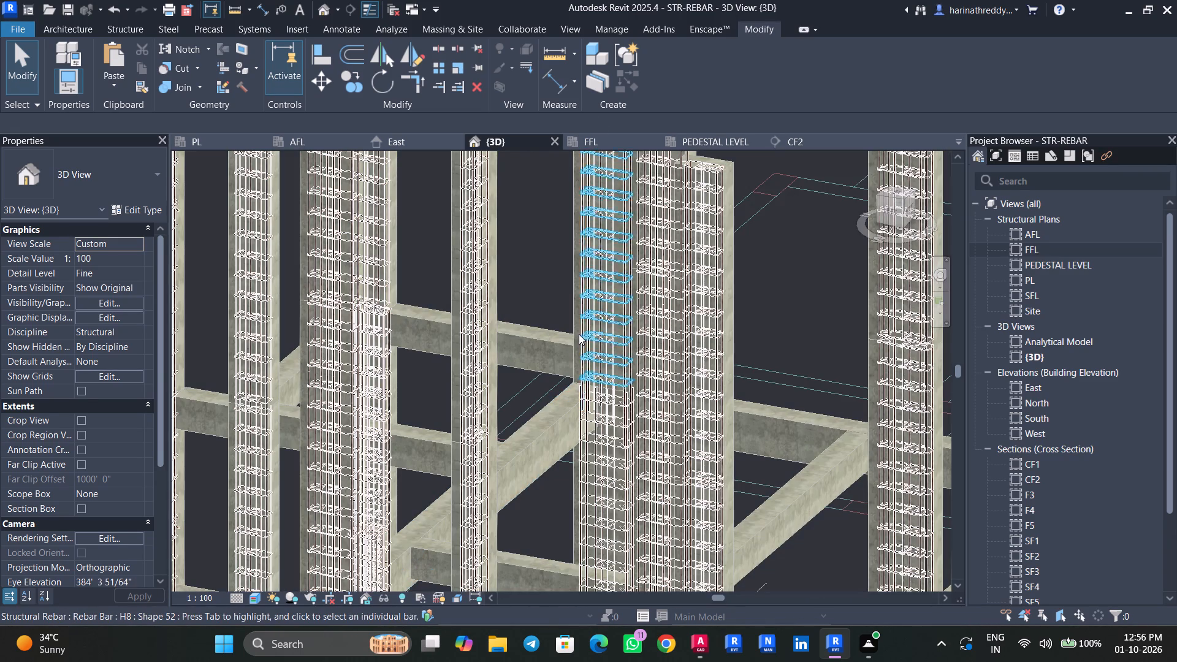
pyautogui.scroll(-3, 575, 319)
pyautogui.keyDown('shift'); pyautogui.moveTo(576, 319); pyautogui.dragTo(602, 317, button='middle'); pyautogui.keyUp('shift')
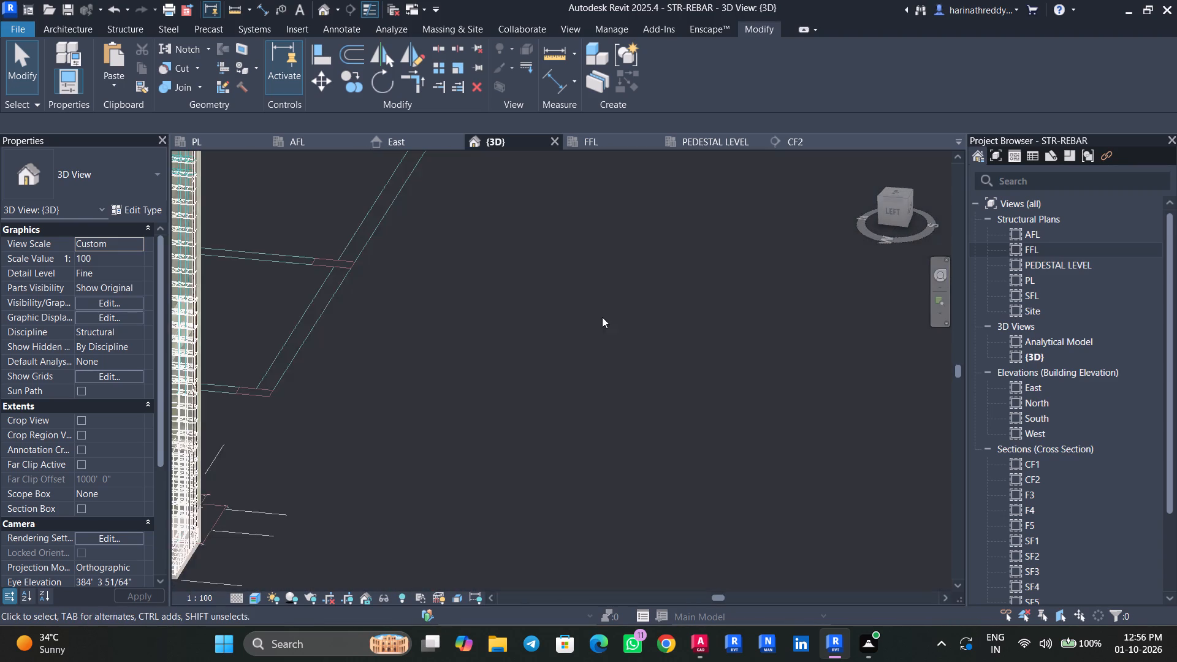
pyautogui.scroll(-5, 587, 321)
pyautogui.scroll(1, 587, 321)
pyautogui.scroll(-3, 587, 321)
pyautogui.scroll(1, 587, 321)
pyautogui.moveTo(562, 344); pyautogui.dragTo(844, 408, button='middle')
pyautogui.scroll(4, 356, 332)
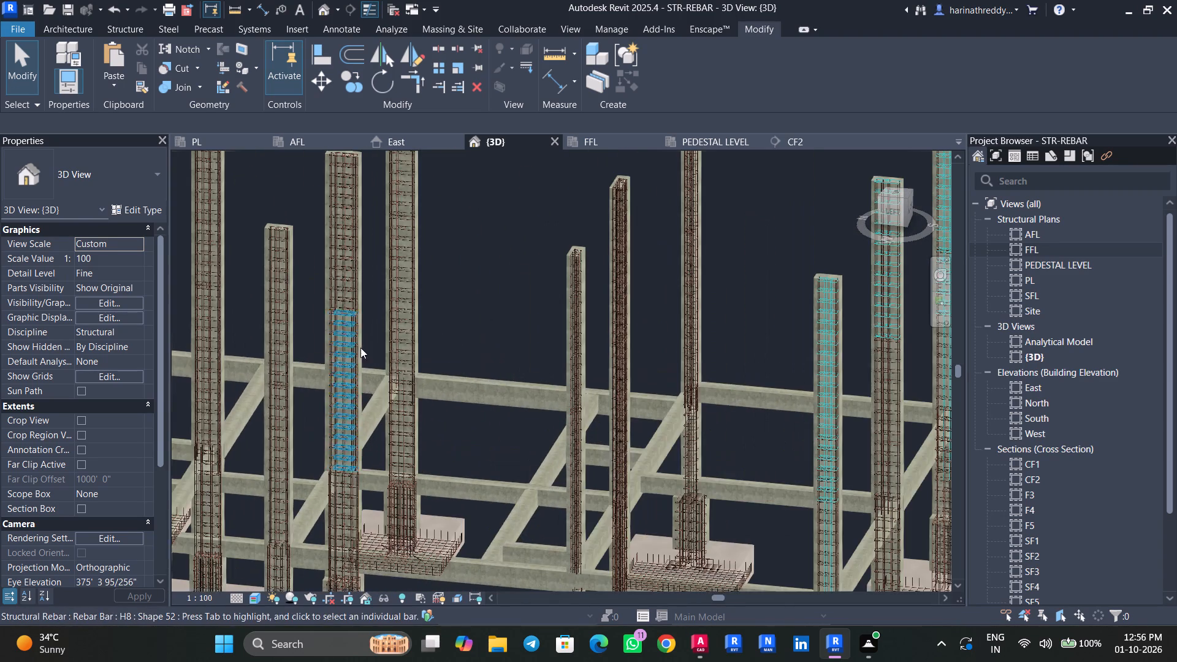
# On the PL-to-FFL C5 column at D-3, extend the two outermost H16 bars at one end downward to lap the bars below.
pyautogui.scroll(5, 373, 385)
pyautogui.click(356, 351)
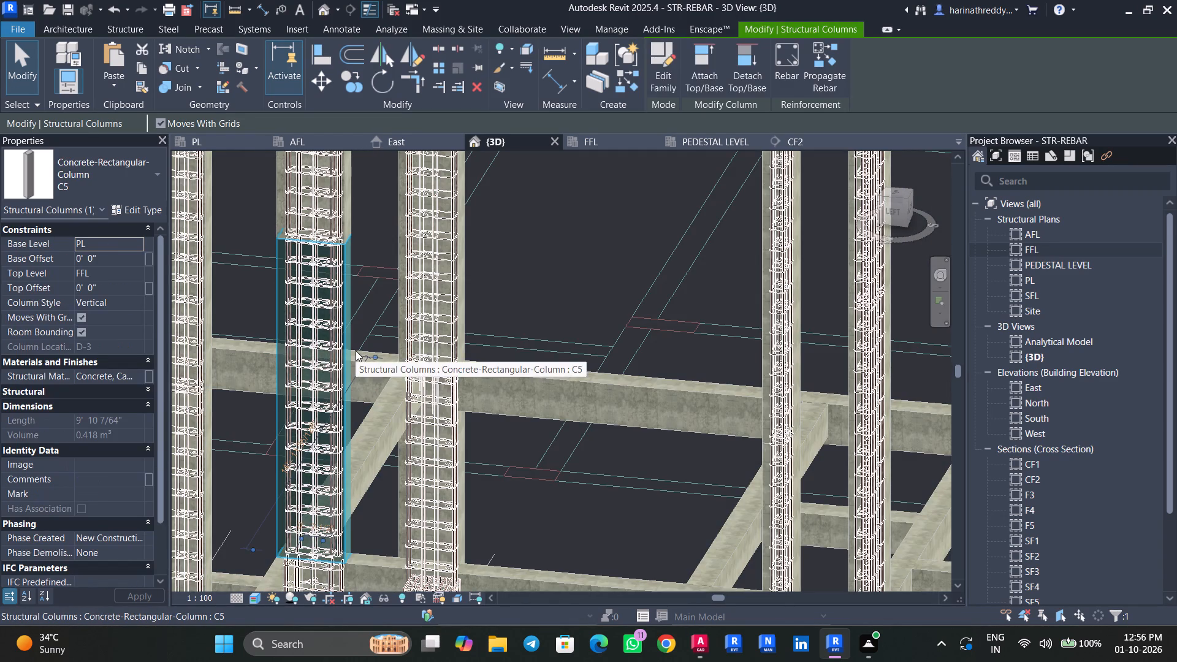
pyautogui.moveTo(379, 406); pyautogui.dragTo(446, 250, button='middle')
pyautogui.scroll(9, 381, 393)
pyautogui.press('Escape')
pyautogui.press('Escape')
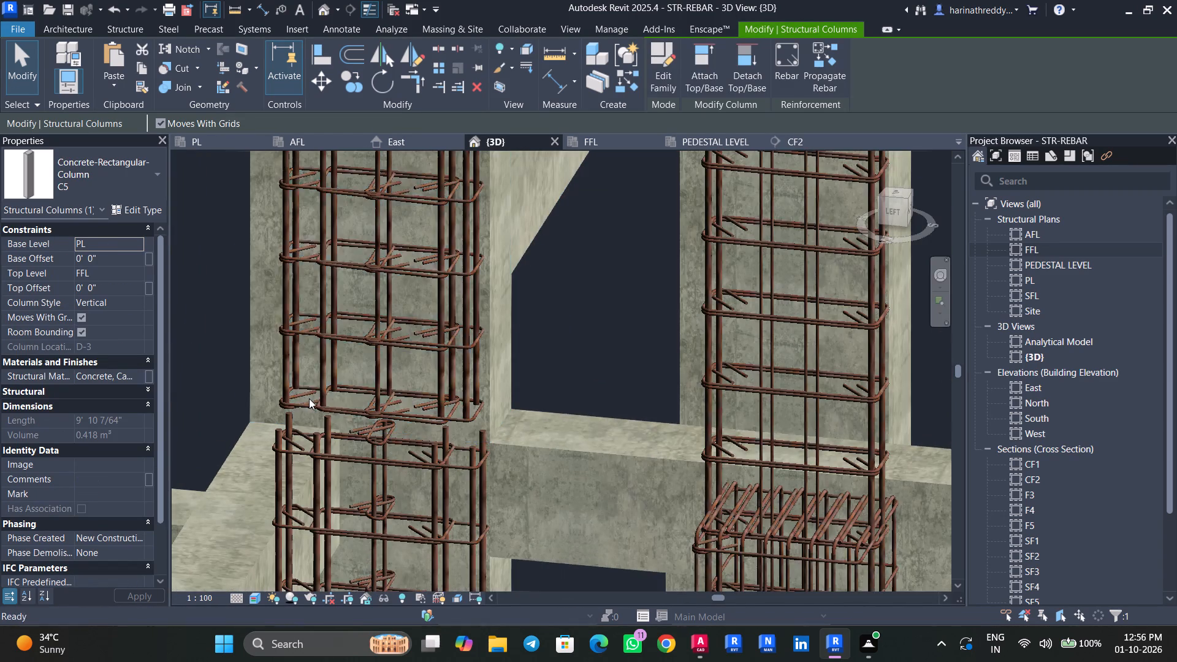
pyautogui.click(289, 381)
pyautogui.press('Escape')
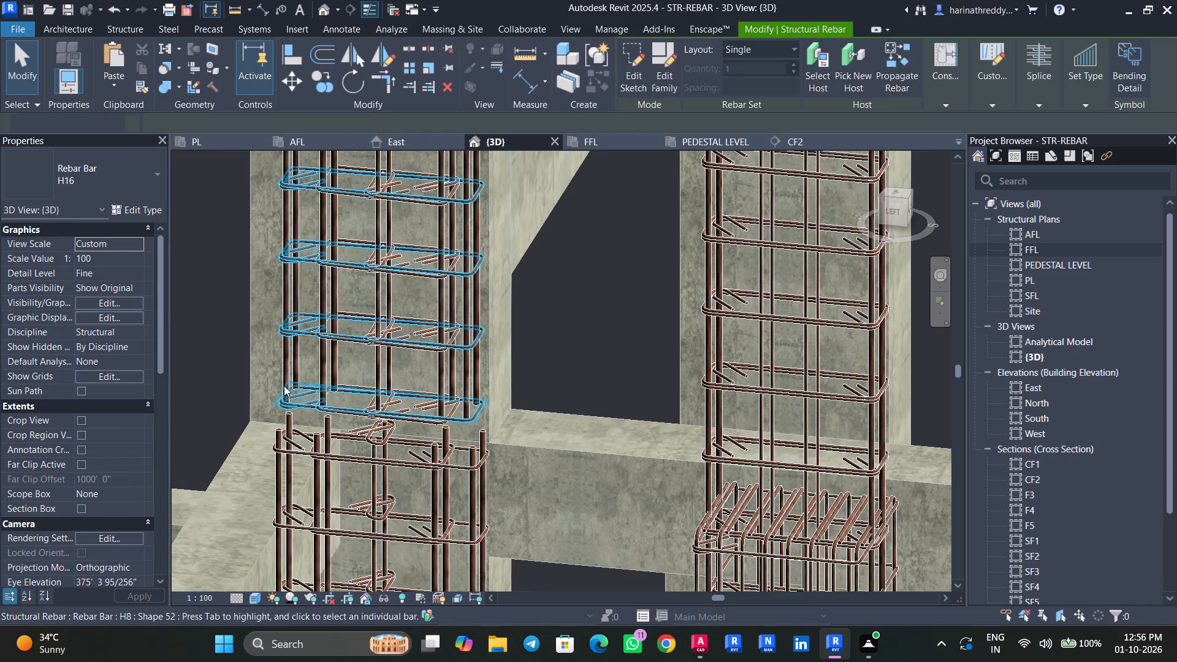
pyautogui.click(284, 386)
pyautogui.scroll(4, 283, 404)
pyautogui.press('Escape')
pyautogui.press('Escape')
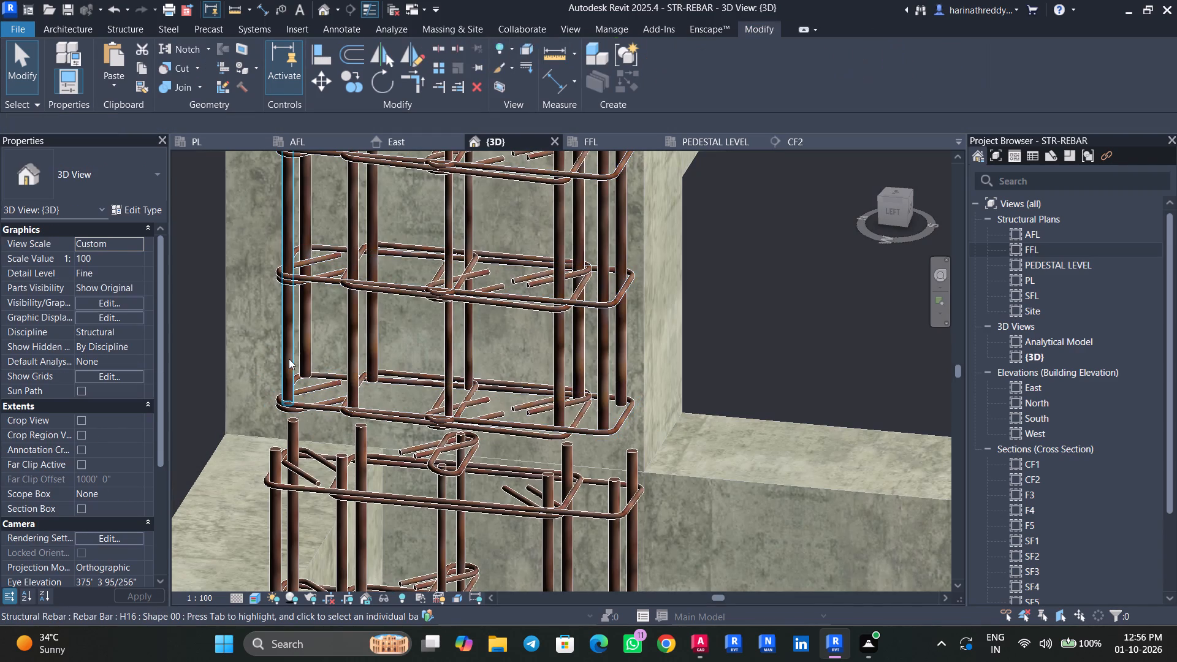
pyautogui.click(289, 355)
pyautogui.moveTo(285, 407); pyautogui.dragTo(279, 583)
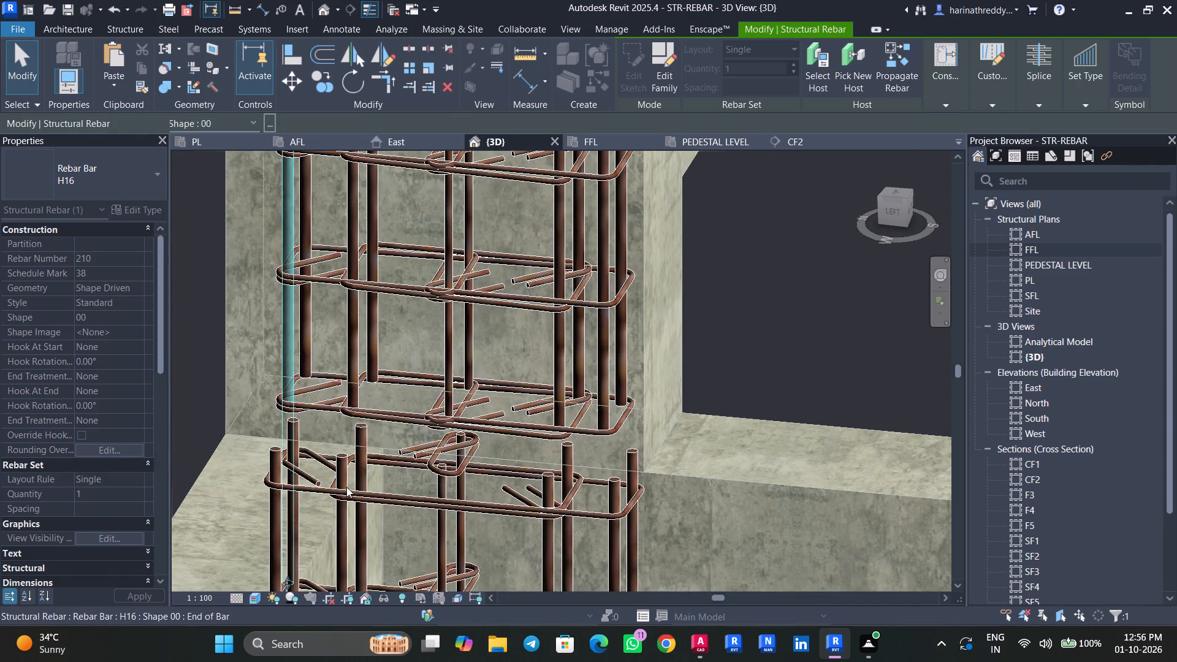
pyautogui.press('Escape')
pyautogui.click(310, 357)
pyautogui.moveTo(307, 380); pyautogui.dragTo(292, 522)
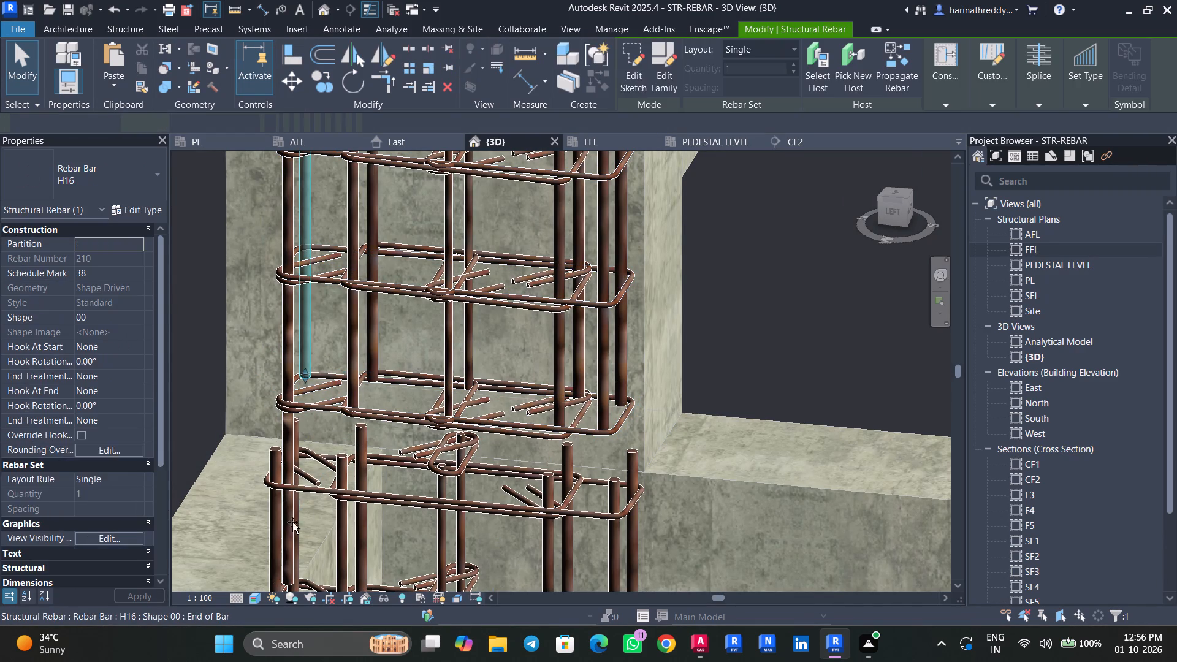
pyautogui.moveTo(292, 522); pyautogui.dragTo(291, 533)
pyautogui.press('Escape')
pyautogui.press('Escape')
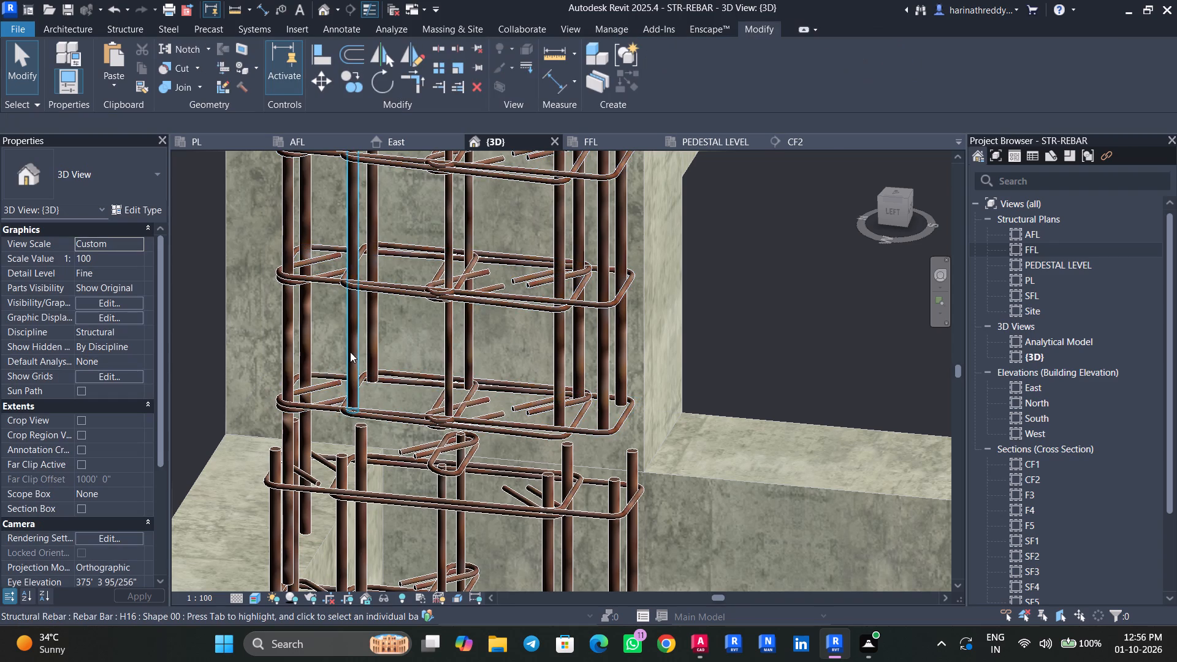
# Extend the adjacent inner pair of C5's H16 bars downward to overlap the lower column bars.
pyautogui.click(350, 352)
pyautogui.moveTo(384, 401); pyautogui.dragTo(388, 322, button='middle')
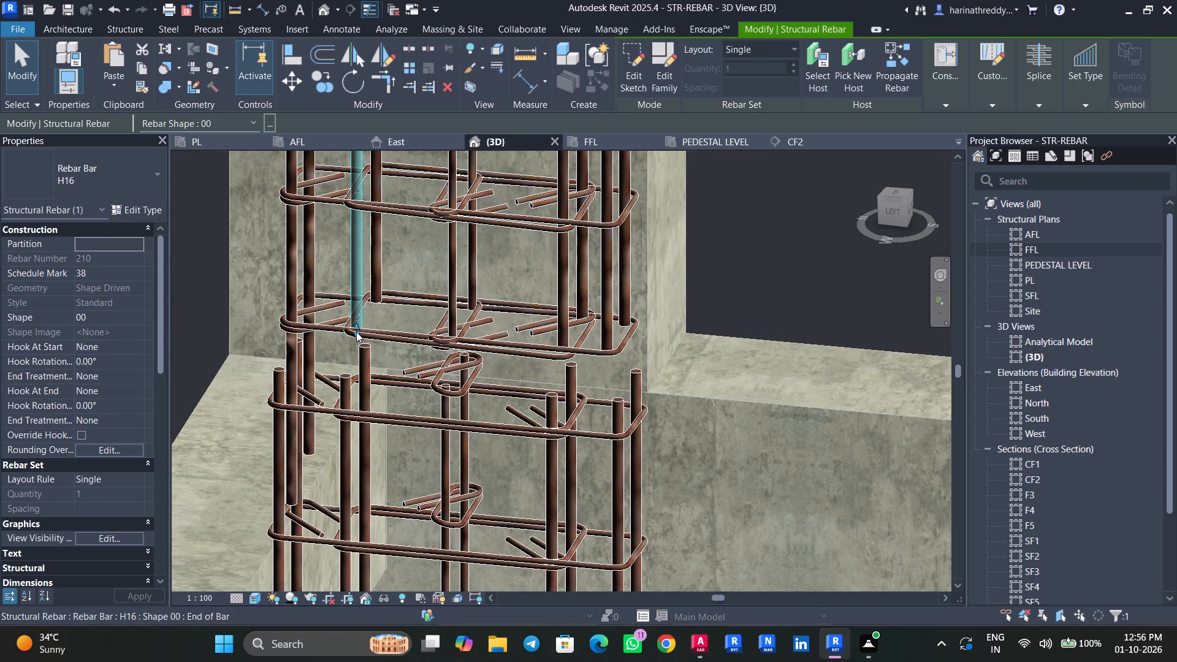
pyautogui.moveTo(356, 331); pyautogui.dragTo(354, 529)
pyautogui.press('Escape')
pyautogui.press('Escape')
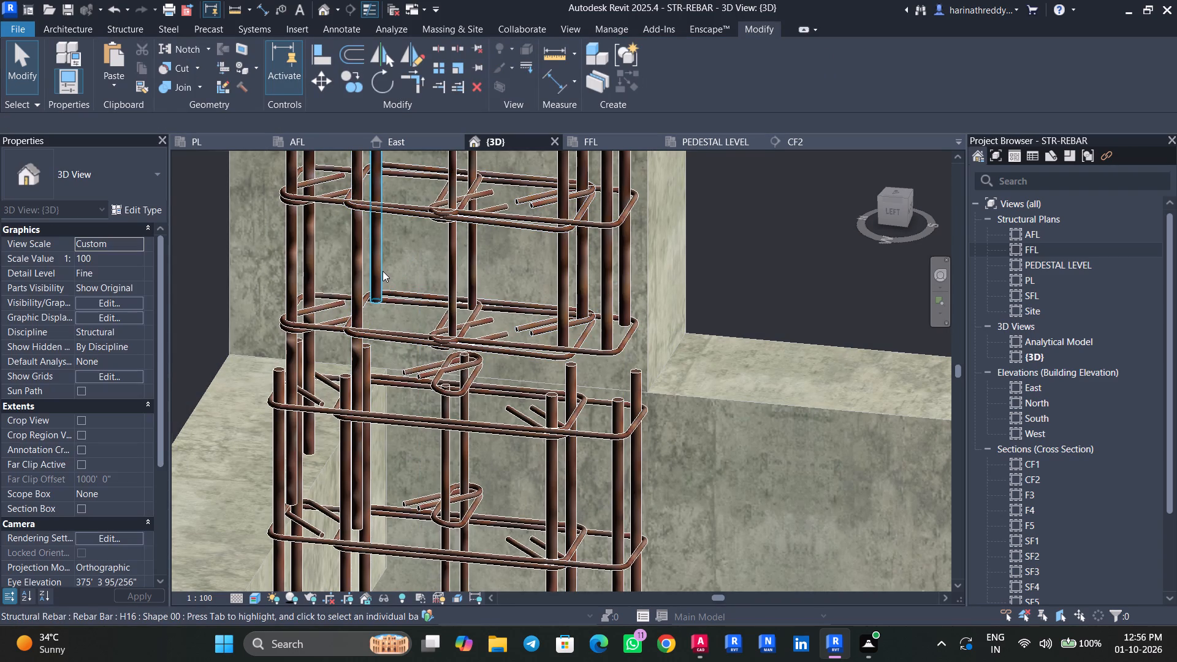
pyautogui.click(382, 271)
pyautogui.moveTo(375, 306); pyautogui.dragTo(382, 452)
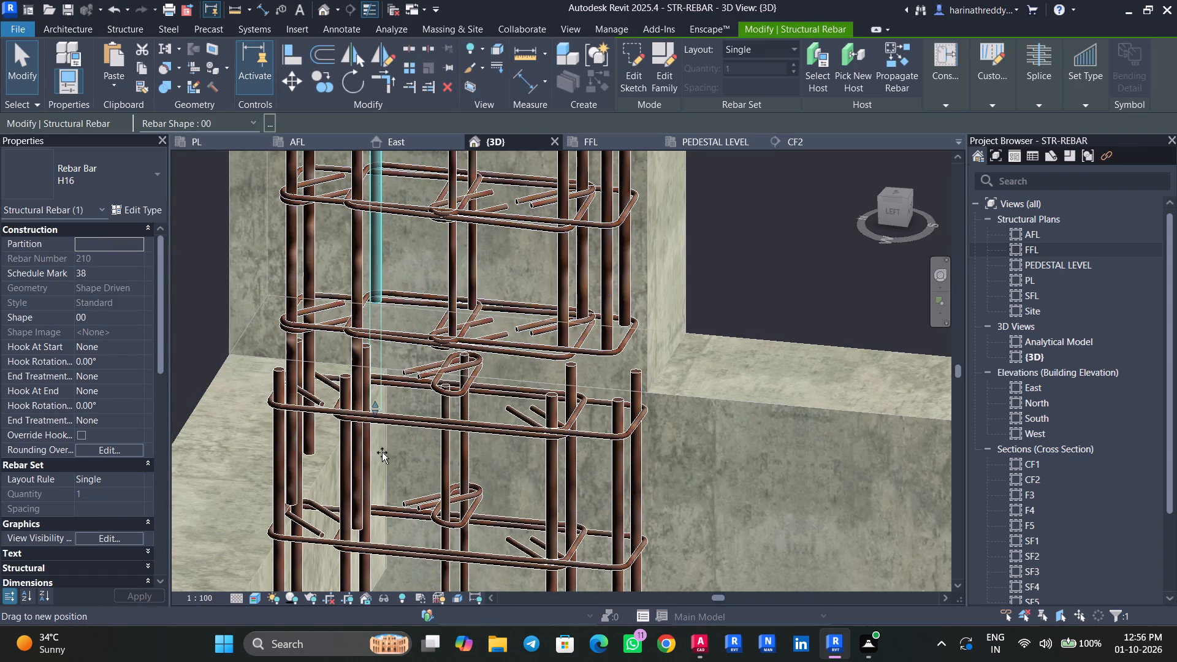
pyautogui.moveTo(382, 452); pyautogui.dragTo(378, 498)
pyautogui.press('Escape')
pyautogui.press('Escape')
# Extend the two middle H12 bars of C5 downward so they lap the lower column's middle bars.
pyautogui.click(455, 281)
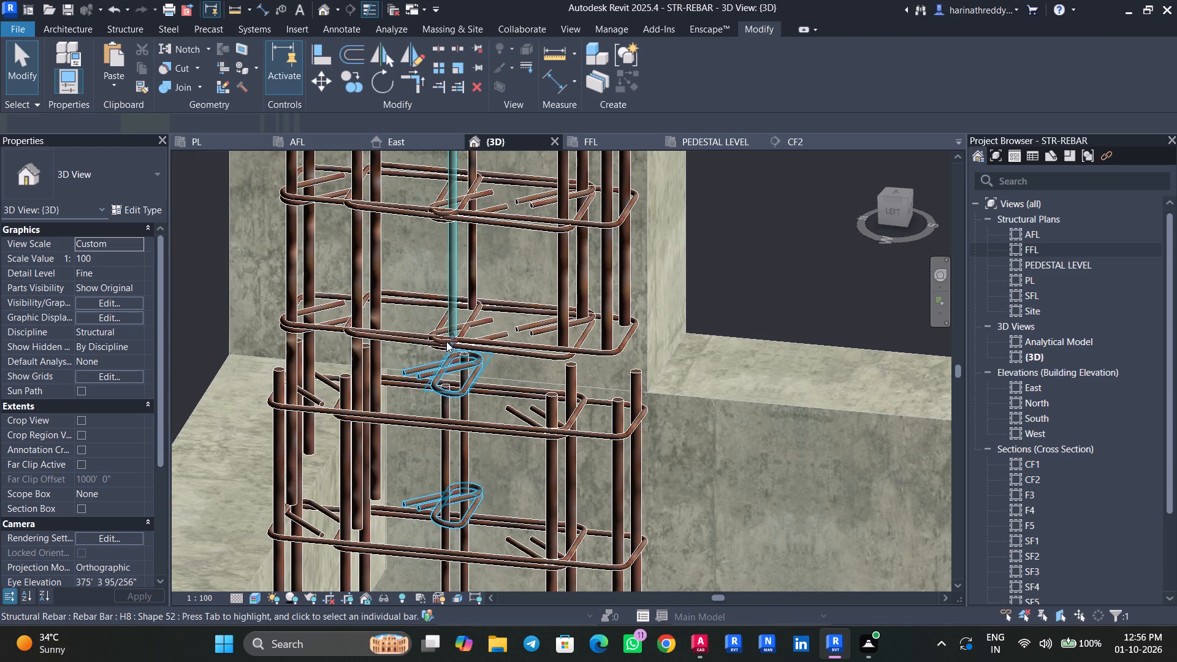
pyautogui.moveTo(449, 341); pyautogui.dragTo(455, 427)
pyautogui.press('Escape')
pyautogui.press('Escape')
pyautogui.click(474, 284)
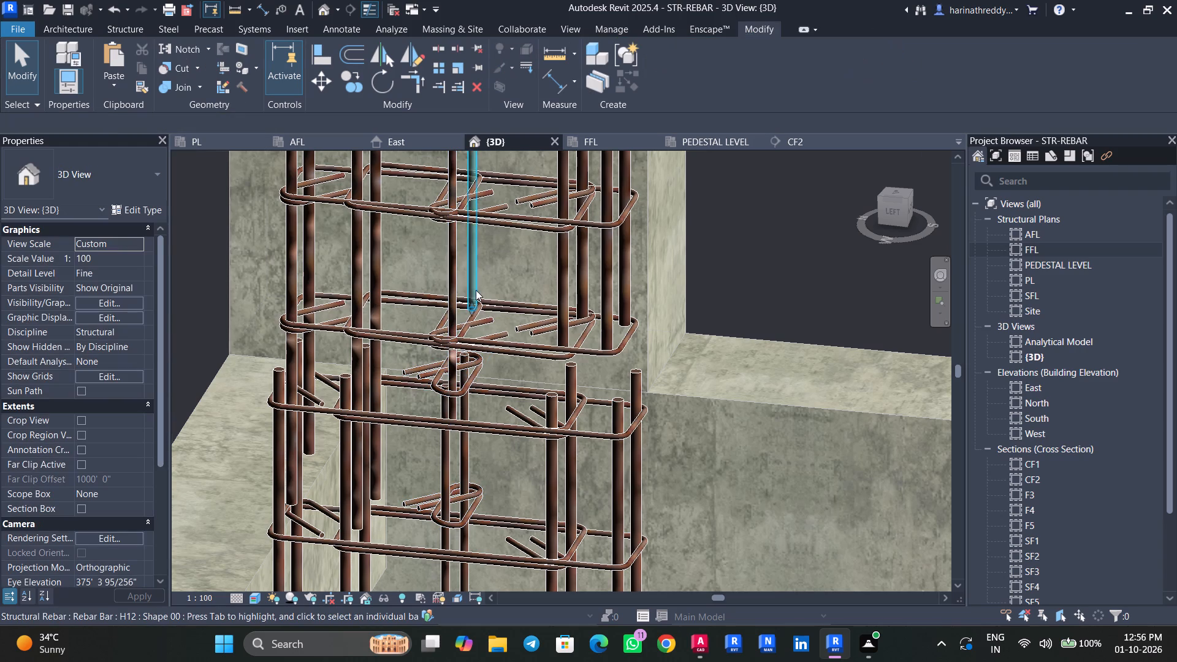
pyautogui.moveTo(472, 310); pyautogui.dragTo(479, 585)
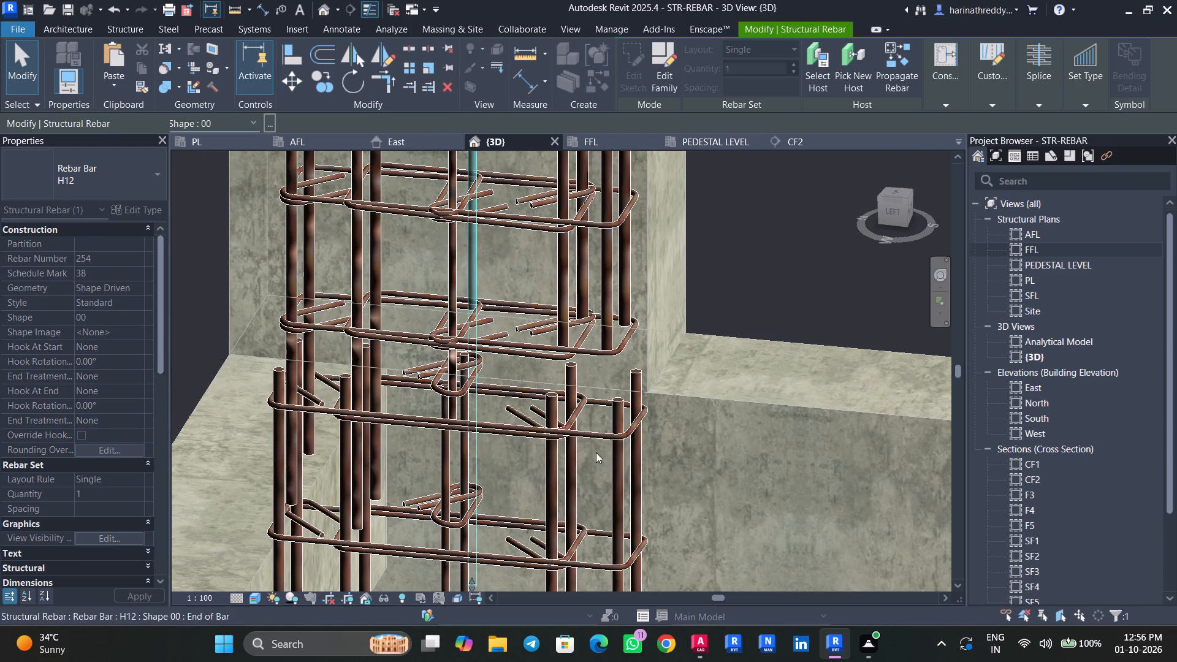
pyautogui.press('Escape')
pyautogui.press('Escape')
# Extend the two near-face H16 bars at C5's opposite end downward to overlap the bars below.
pyautogui.click(565, 294)
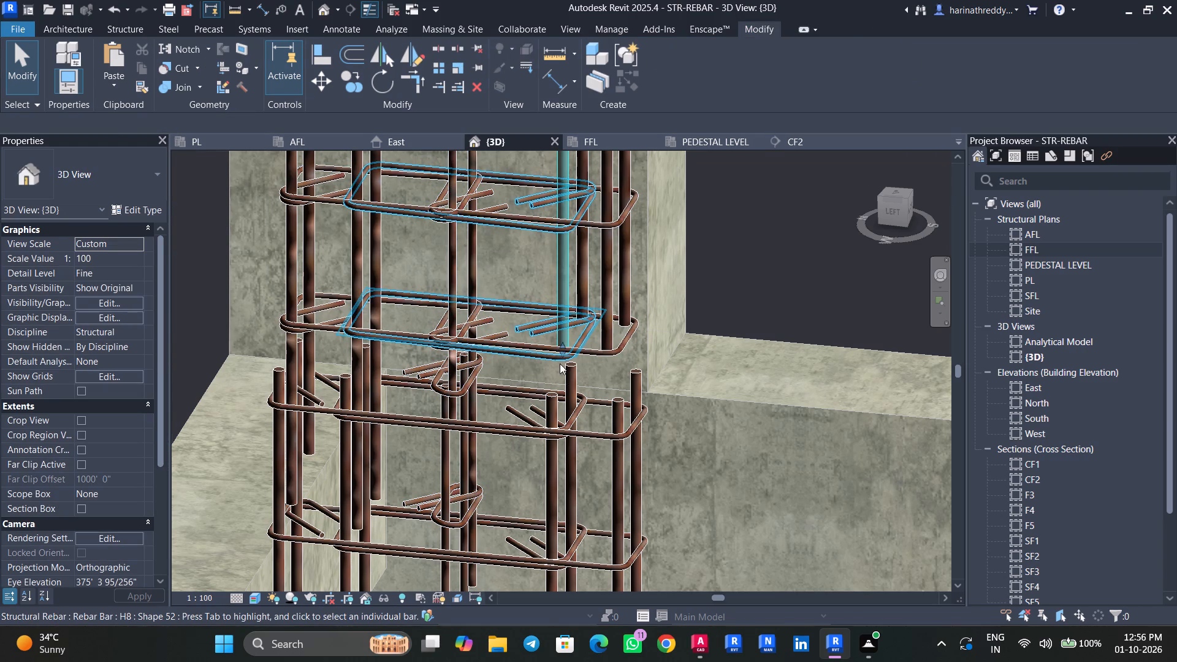
pyautogui.moveTo(560, 353); pyautogui.dragTo(563, 503)
pyautogui.press('Escape')
pyautogui.press('Escape')
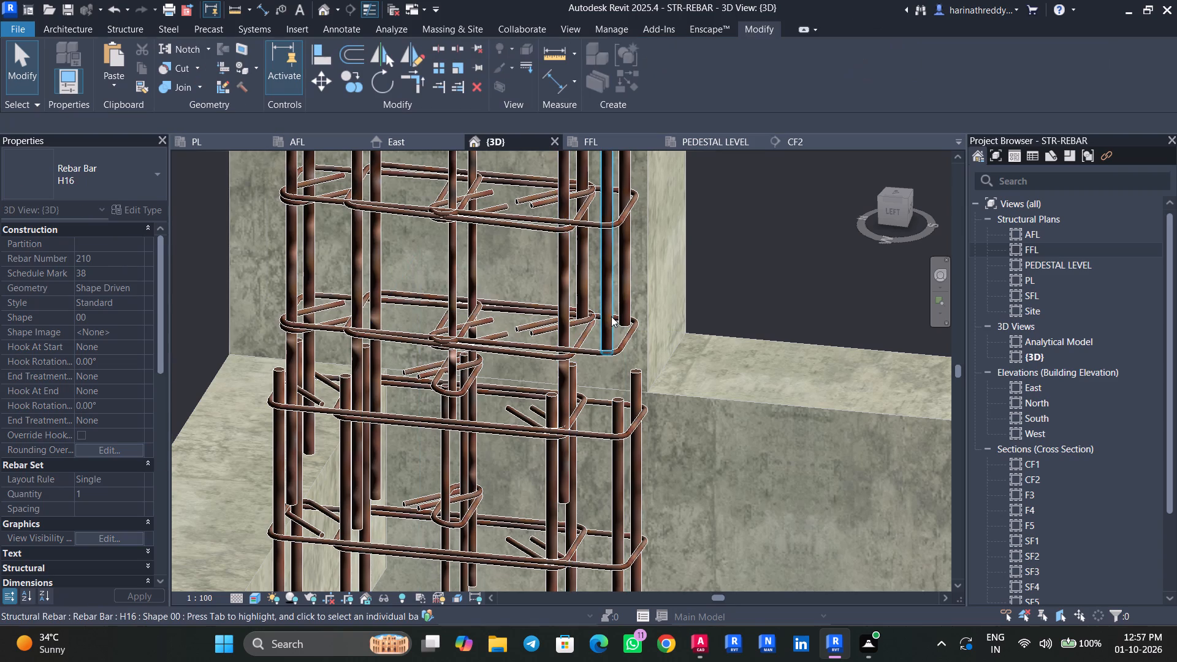
pyautogui.click(611, 316)
pyautogui.moveTo(604, 356); pyautogui.dragTo(619, 552)
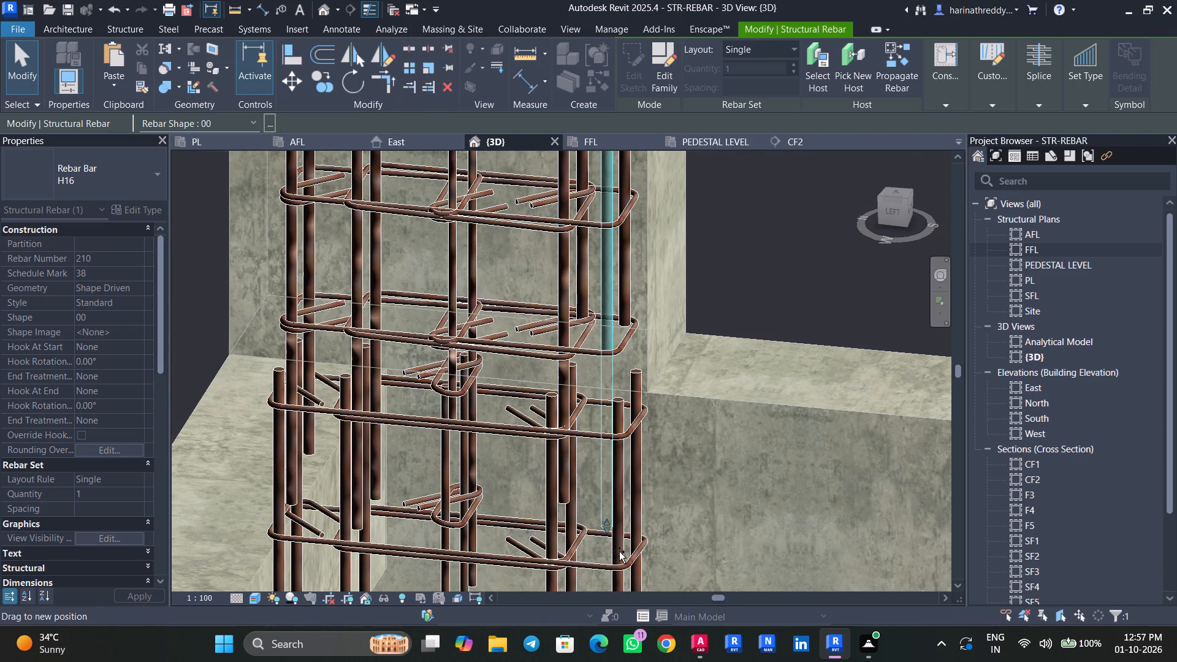
pyautogui.moveTo(619, 552); pyautogui.dragTo(620, 580)
pyautogui.press('Escape')
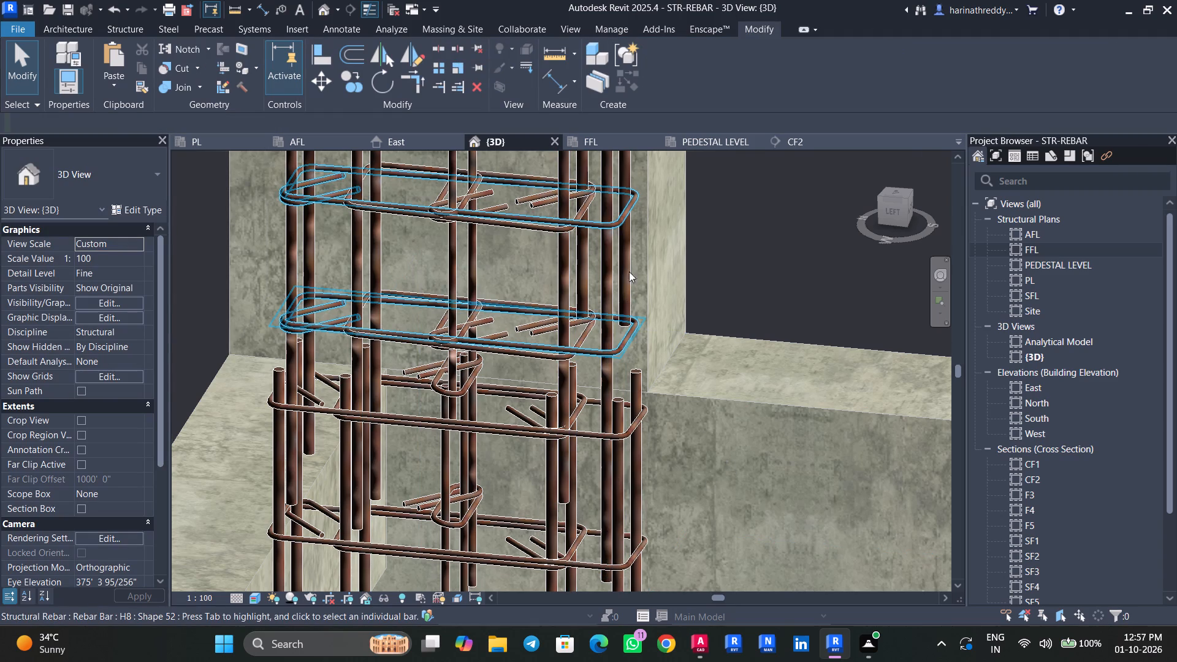
# Extend the next short H16 bar at C5's opposite end downward to overlap the lower column bars.
pyautogui.click(624, 249)
pyautogui.moveTo(624, 324); pyautogui.dragTo(628, 510)
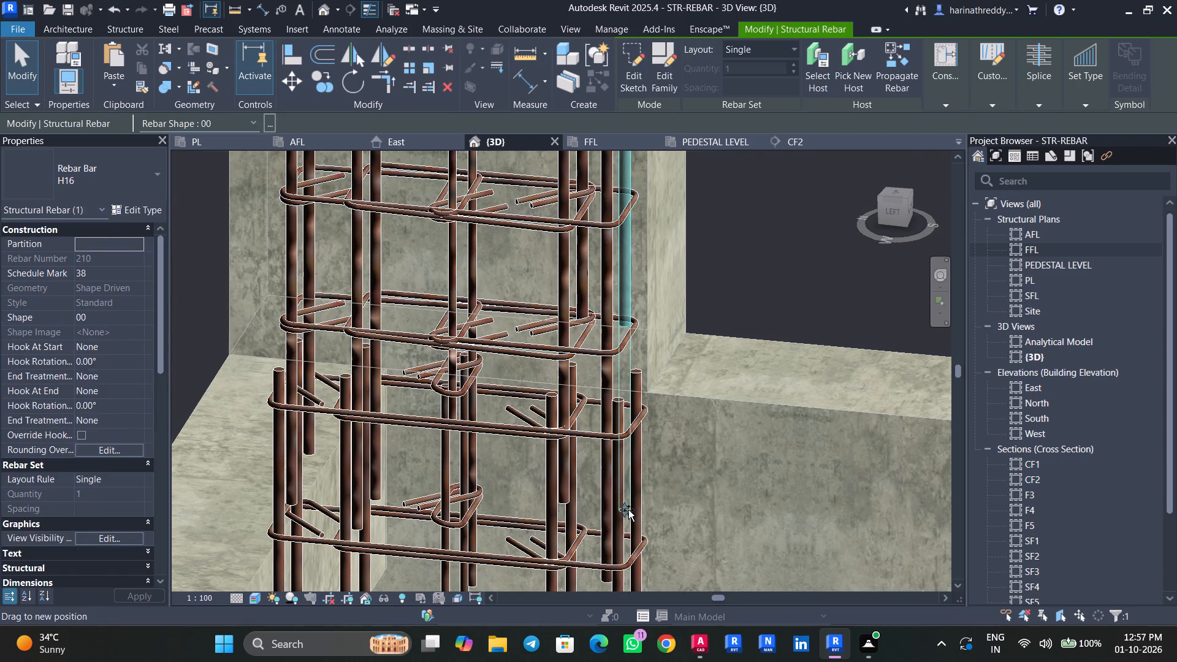
pyautogui.moveTo(628, 510); pyautogui.dragTo(628, 509)
pyautogui.press('Escape')
pyautogui.press('Escape')
# Inspect the rebar of the surrounding columns, including C1 at H-6 and C3 at G-5, from several sides.
pyautogui.keyDown('shift'); pyautogui.middleClick(699, 478); pyautogui.keyUp('shift')
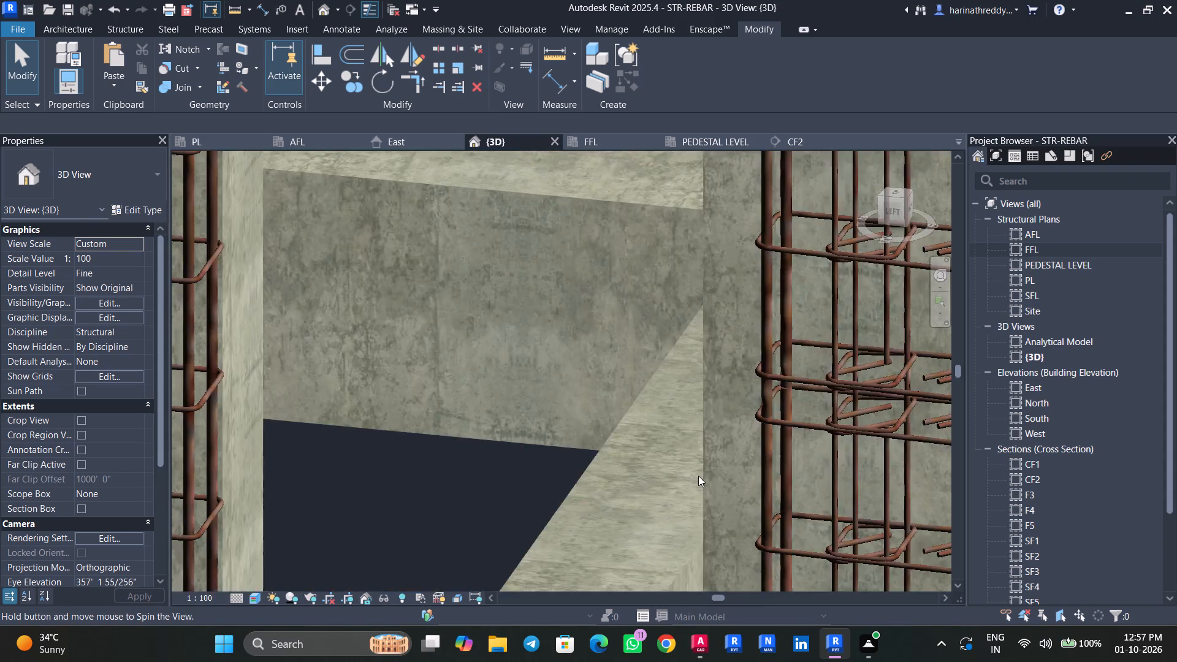
pyautogui.scroll(-15, 698, 476)
pyautogui.moveTo(674, 462); pyautogui.dragTo(687, 300, button='middle')
pyautogui.scroll(2, 565, 424)
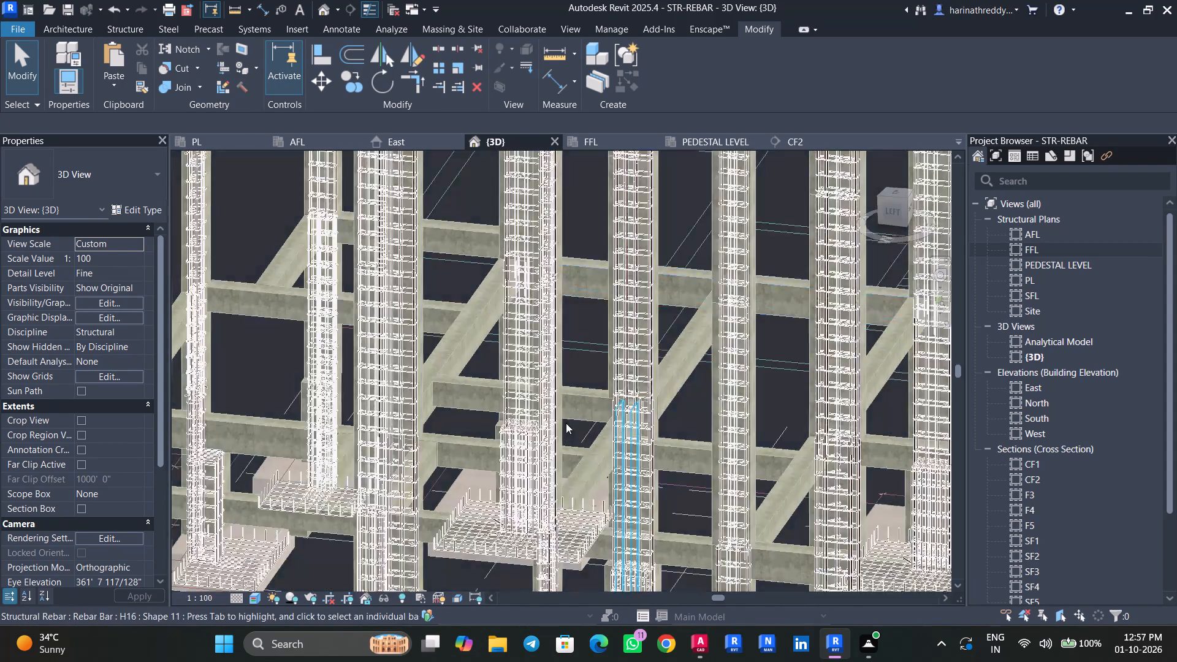
pyautogui.scroll(2, 566, 423)
pyautogui.keyDown('shift'); pyautogui.moveTo(596, 455); pyautogui.dragTo(587, 455, button='middle'); pyautogui.keyUp('shift')
pyautogui.scroll(-3, 592, 456)
pyautogui.scroll(1, 593, 457)
pyautogui.scroll(-6, 595, 453)
pyautogui.moveTo(595, 453); pyautogui.dragTo(357, 452, button='middle')
pyautogui.keyDown('shift'); pyautogui.moveTo(745, 490); pyautogui.dragTo(734, 485, button='middle'); pyautogui.keyUp('shift')
pyautogui.moveTo(737, 485); pyautogui.dragTo(297, 382, button='middle')
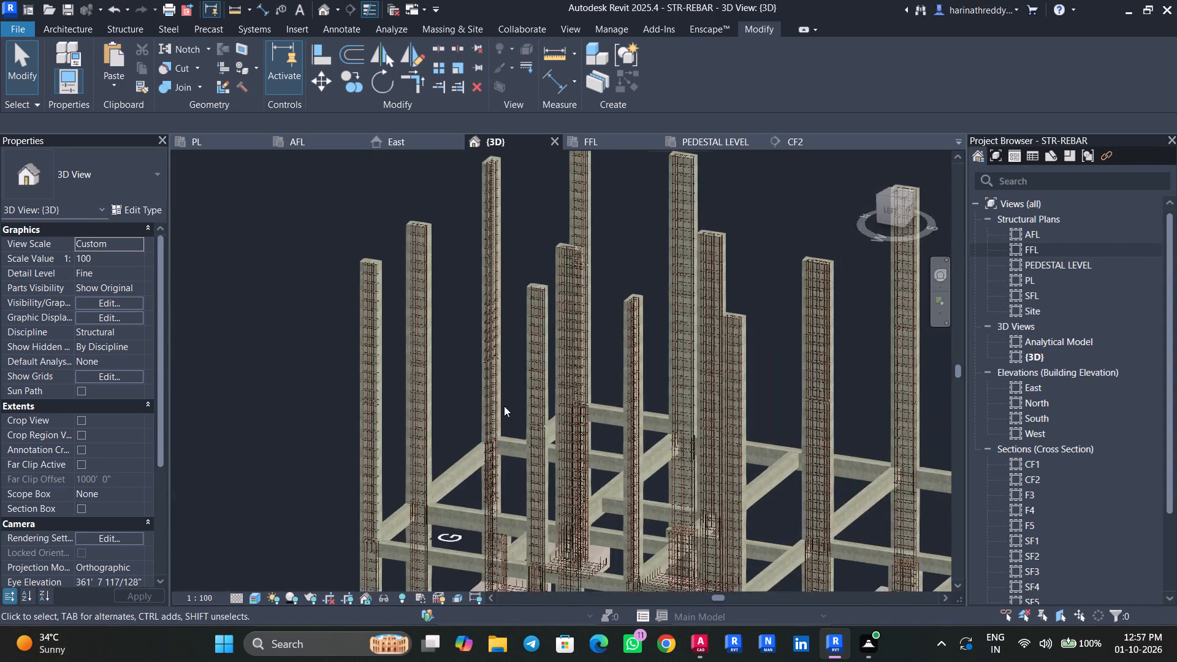
pyautogui.scroll(14, 606, 406)
pyautogui.click(588, 461)
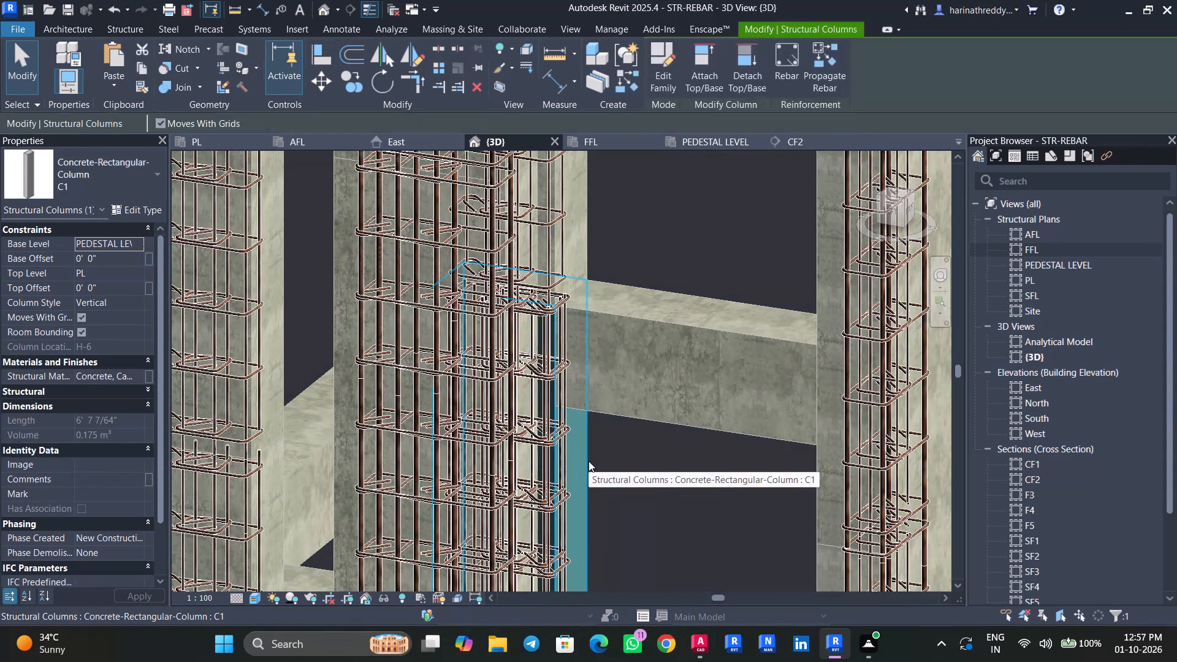
pyautogui.scroll(-5, 588, 461)
pyautogui.press('Escape')
pyautogui.press('Escape')
pyautogui.moveTo(473, 488); pyautogui.dragTo(352, 129, button='middle')
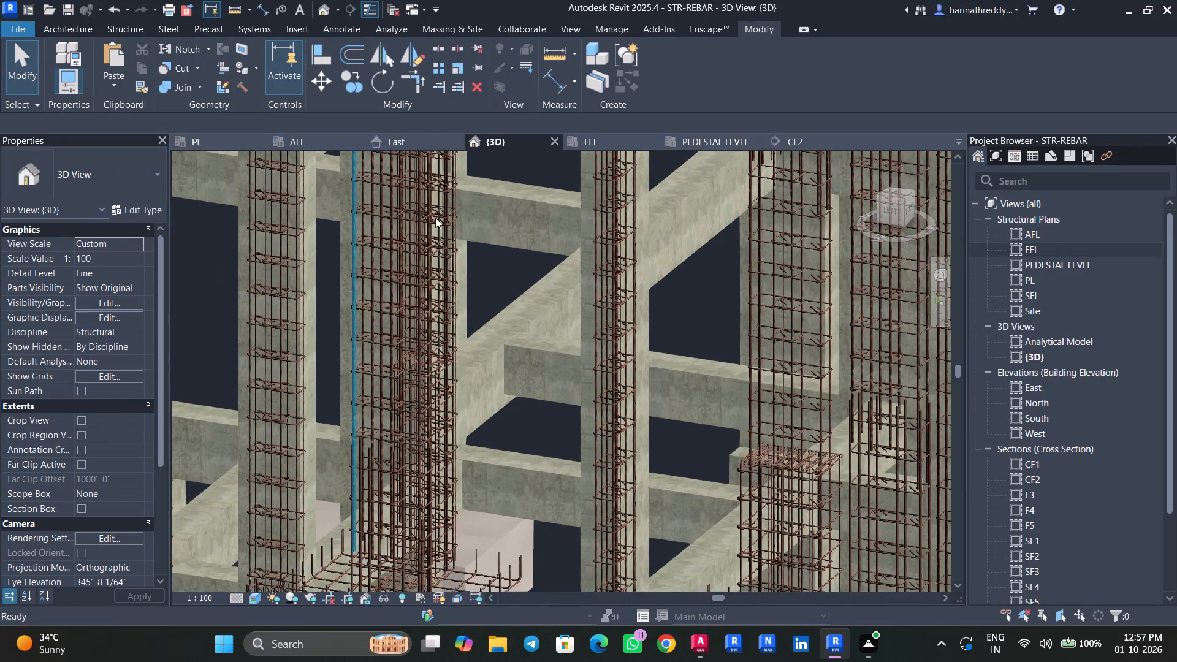
pyautogui.scroll(-5, 500, 297)
pyautogui.scroll(5, 622, 269)
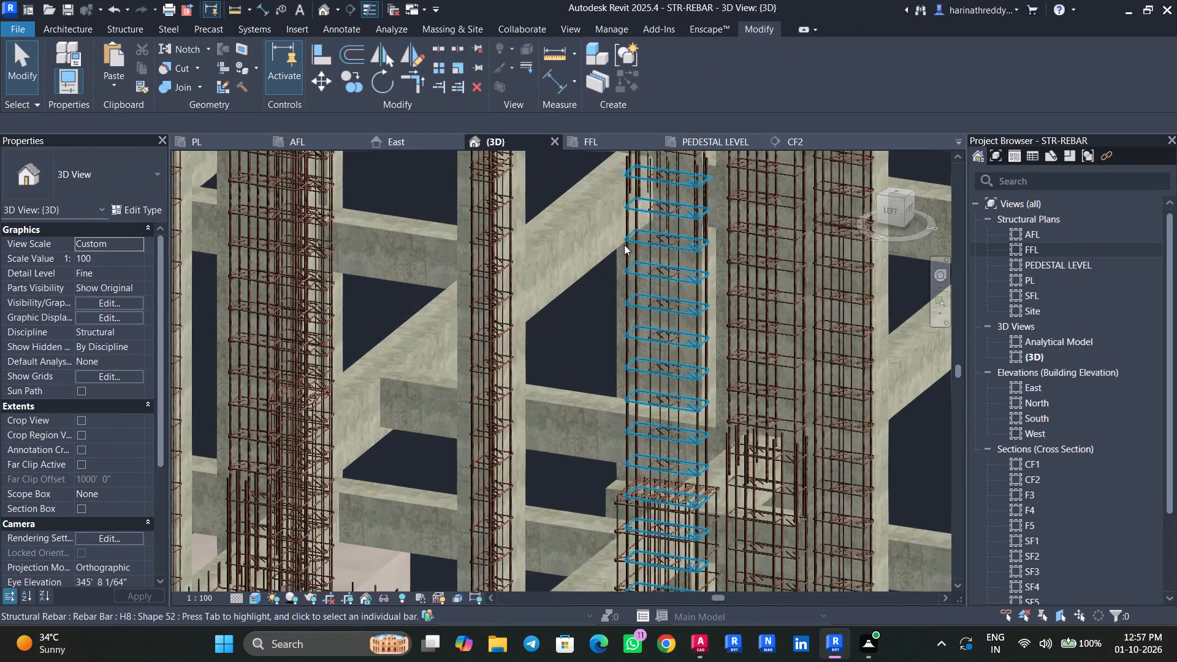
pyautogui.click(619, 264)
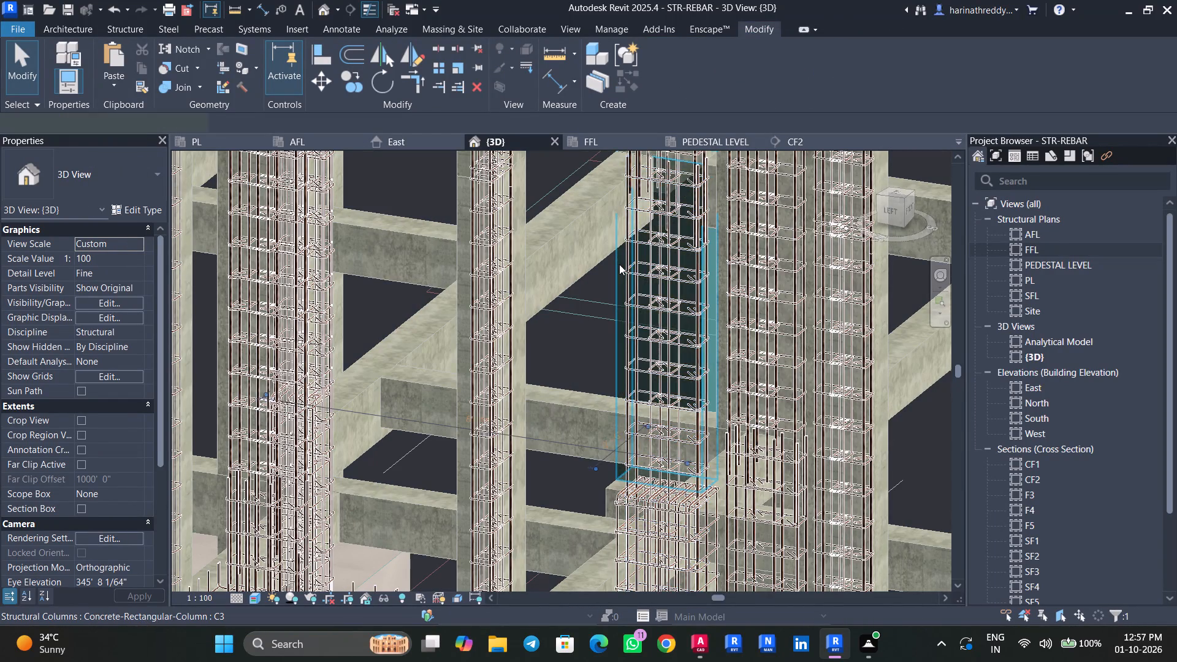
pyautogui.moveTo(619, 264); pyautogui.dragTo(562, 455, button='middle')
pyautogui.scroll(-13, 562, 446)
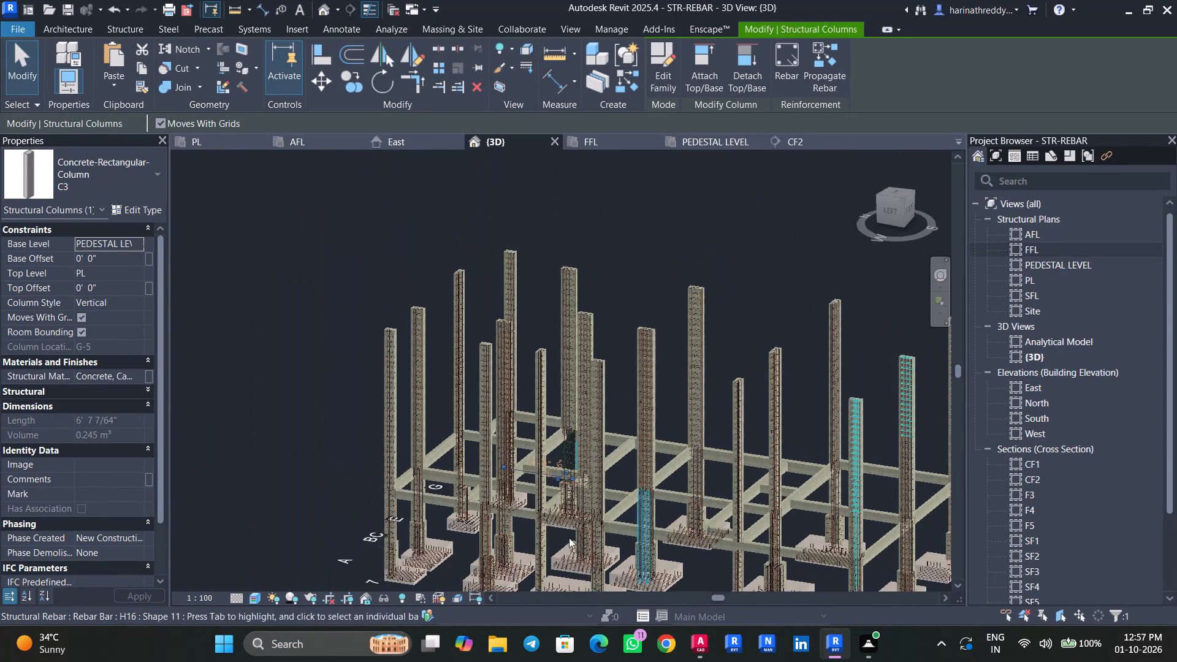
pyautogui.keyDown('shift'); pyautogui.moveTo(417, 557); pyautogui.dragTo(545, 569, button='middle'); pyautogui.keyUp('shift')
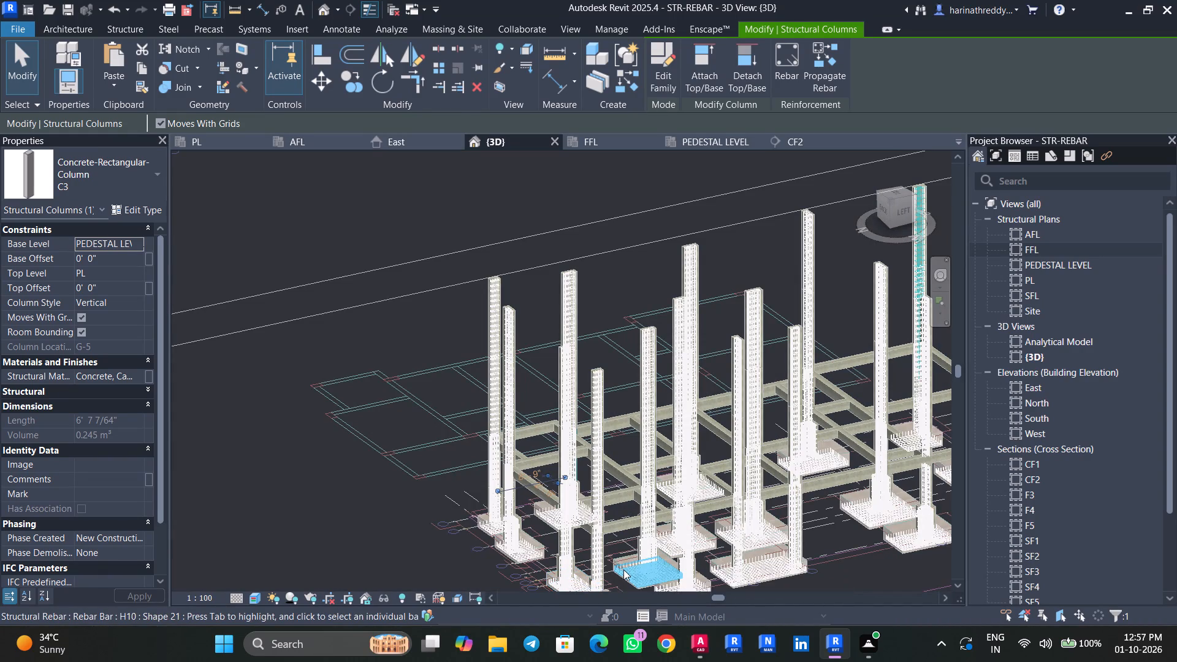
pyautogui.press('Escape')
pyautogui.press('Escape')
pyautogui.scroll(11, 680, 433)
pyautogui.moveTo(791, 435); pyautogui.dragTo(760, 405, button='middle')
pyautogui.keyDown('shift'); pyautogui.moveTo(782, 424); pyautogui.dragTo(801, 424, button='middle'); pyautogui.keyUp('shift')
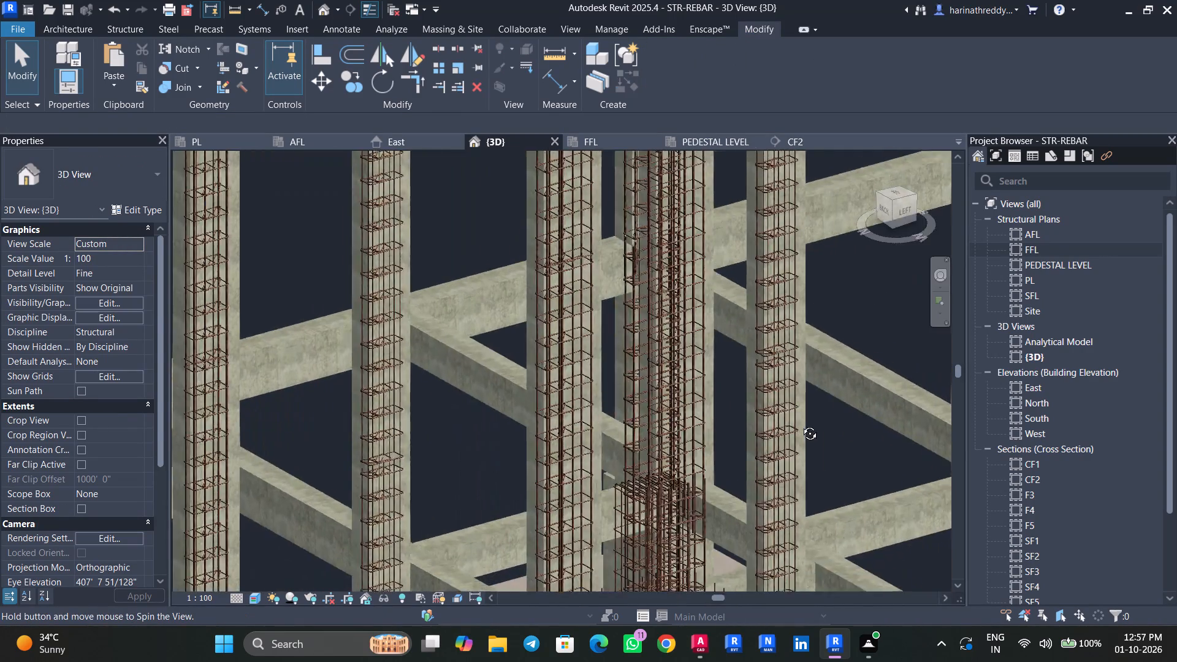
pyautogui.keyDown('shift'); pyautogui.moveTo(801, 424); pyautogui.dragTo(1008, 409, button='middle'); pyautogui.keyUp('shift')
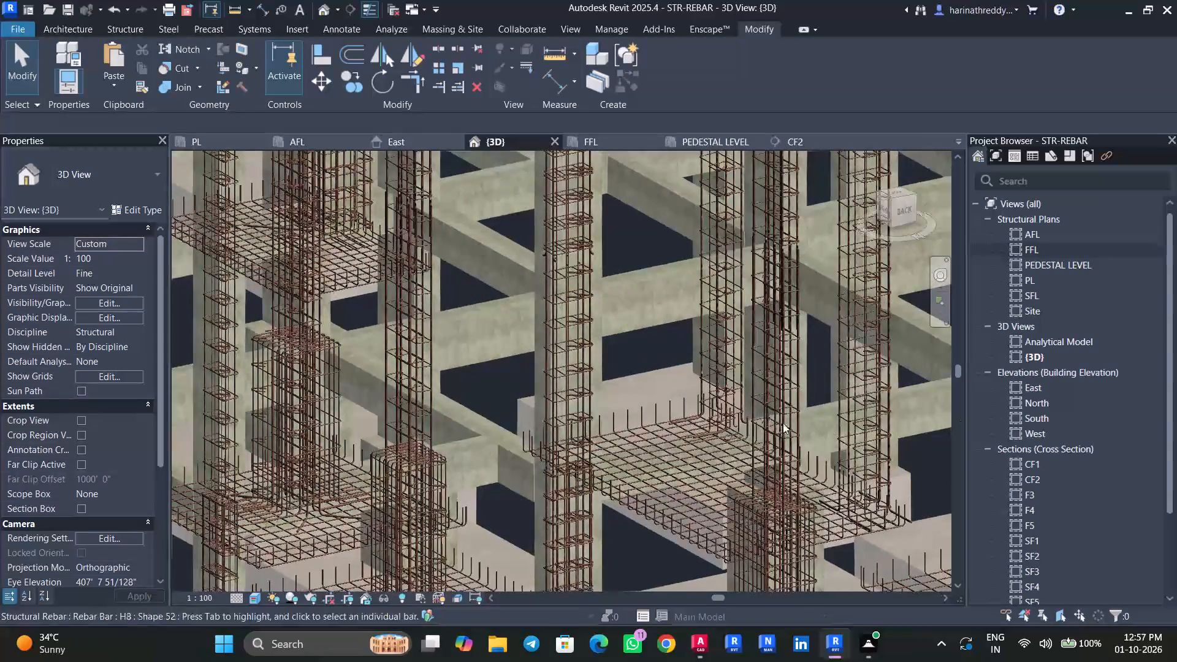
pyautogui.scroll(-9, 783, 423)
pyautogui.keyDown('shift'); pyautogui.moveTo(695, 458); pyautogui.dragTo(856, 460, button='middle'); pyautogui.keyUp('shift')
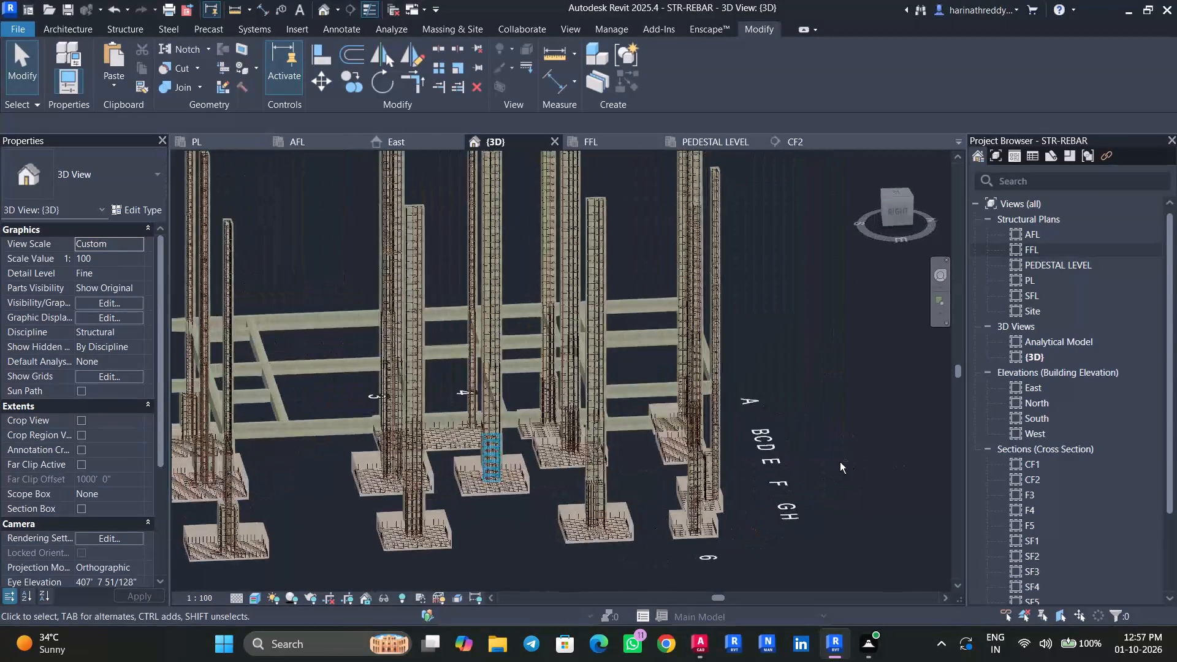
pyautogui.keyDown('shift'); pyautogui.moveTo(529, 546); pyautogui.dragTo(592, 552, button='middle'); pyautogui.keyUp('shift')
pyautogui.moveTo(599, 561); pyautogui.dragTo(736, 547, button='middle')
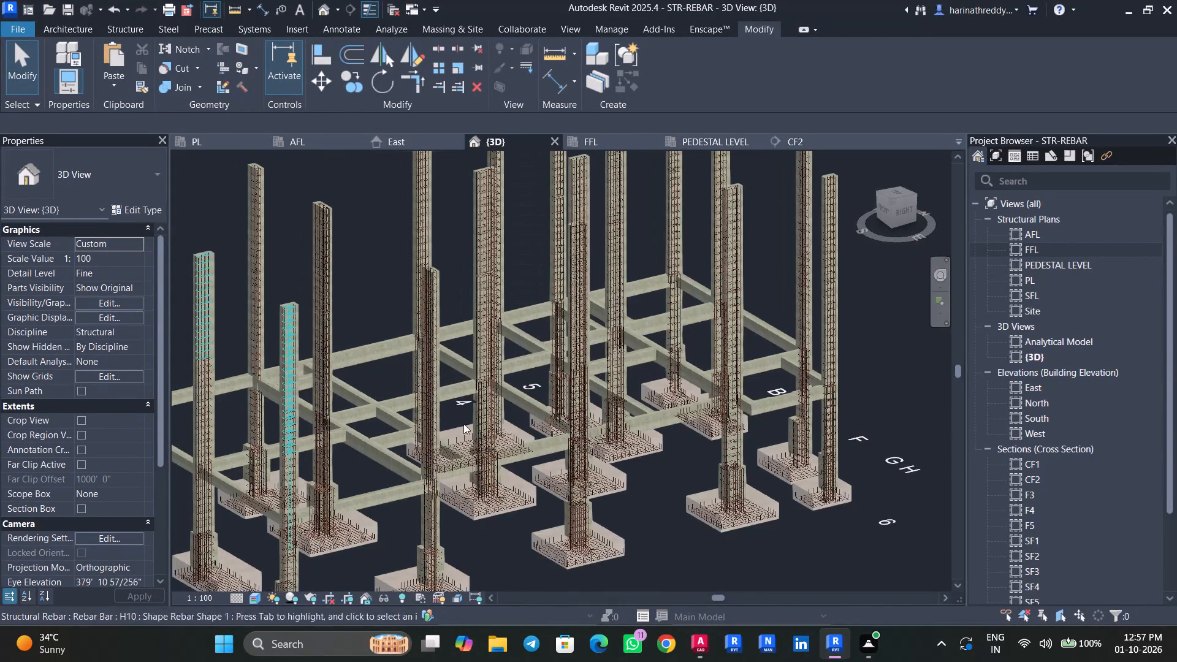
# On the PL-to-FFL C5 column at D-3, extend the short inner H16 bar on the far face downward to lap the cage below.
pyautogui.press('Escape')
pyautogui.scroll(16, 473, 368)
pyautogui.press('Escape')
pyautogui.click(464, 332)
pyautogui.scroll(-3, 464, 332)
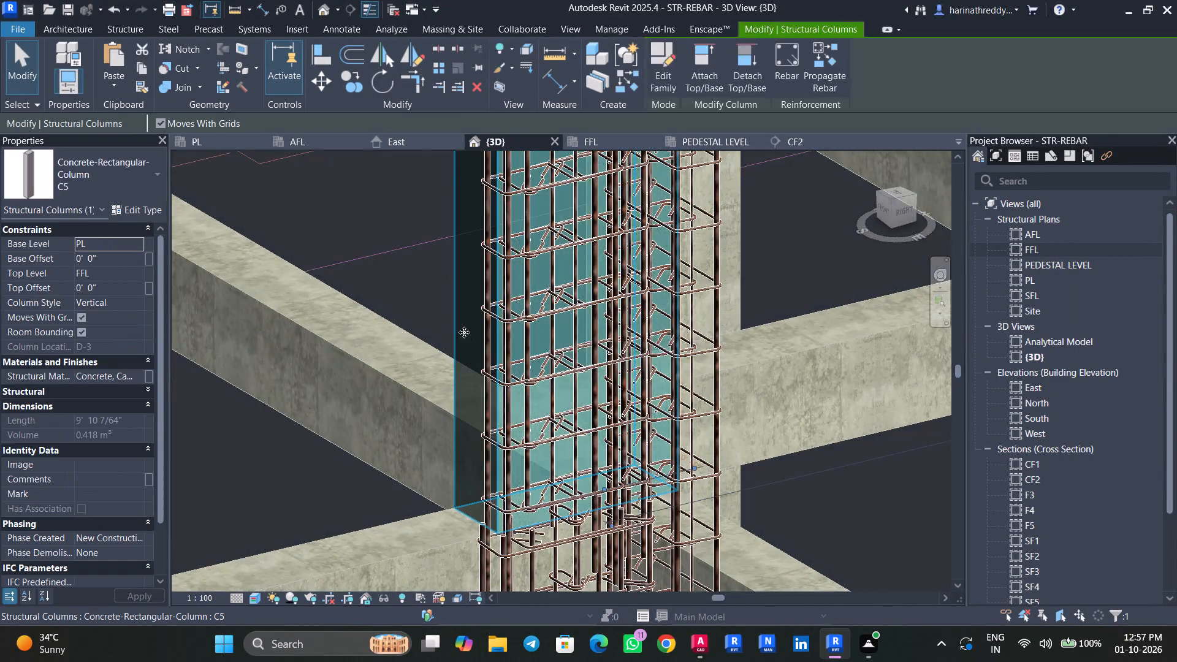
pyautogui.scroll(-2, 464, 332)
pyautogui.moveTo(464, 332); pyautogui.dragTo(464, 344, button='middle')
pyautogui.scroll(11, 538, 451)
pyautogui.press('Escape')
pyautogui.press('Escape')
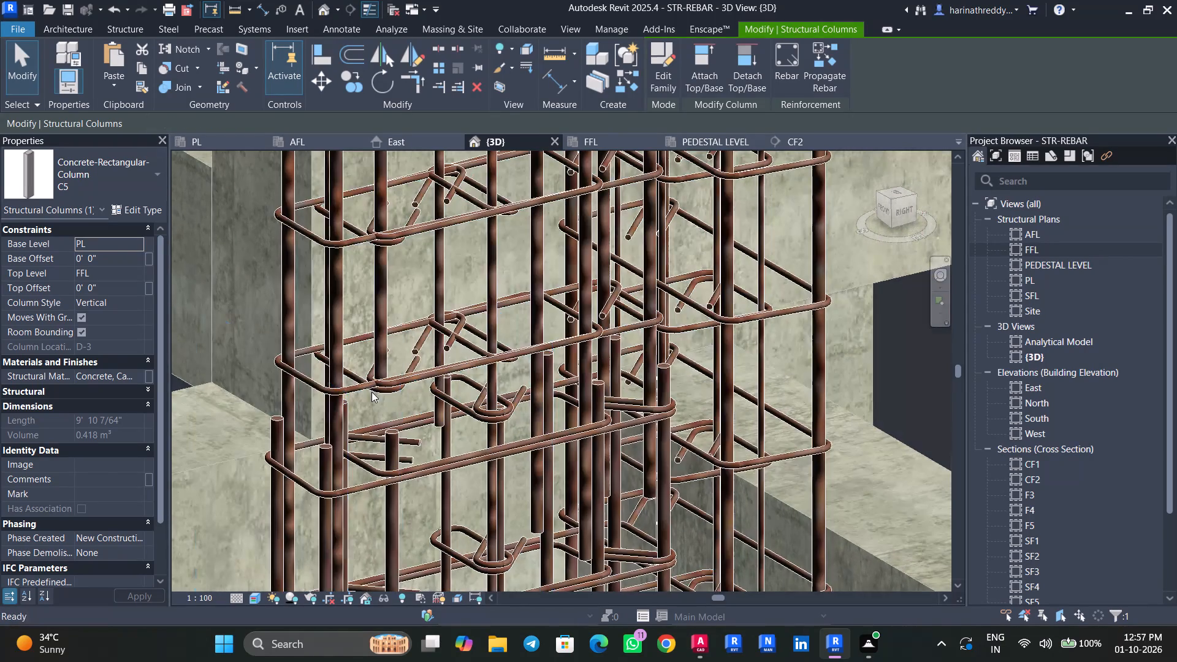
pyautogui.click(375, 351)
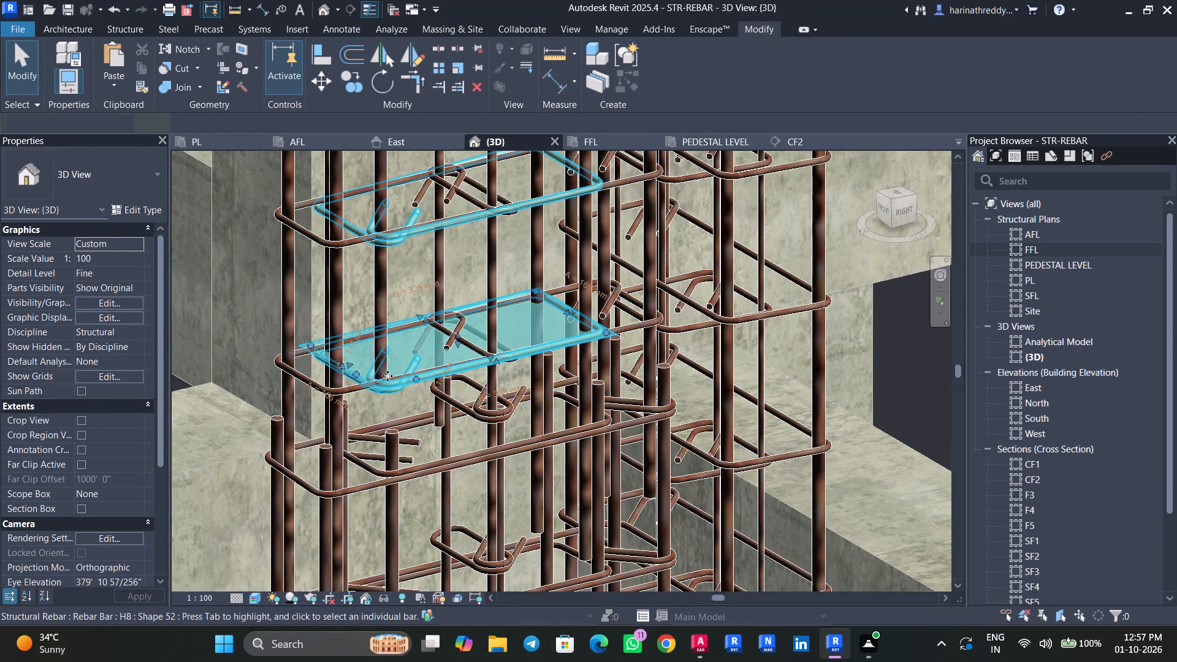
pyautogui.press('Escape')
pyautogui.click(383, 303)
pyautogui.moveTo(384, 384); pyautogui.dragTo(389, 563)
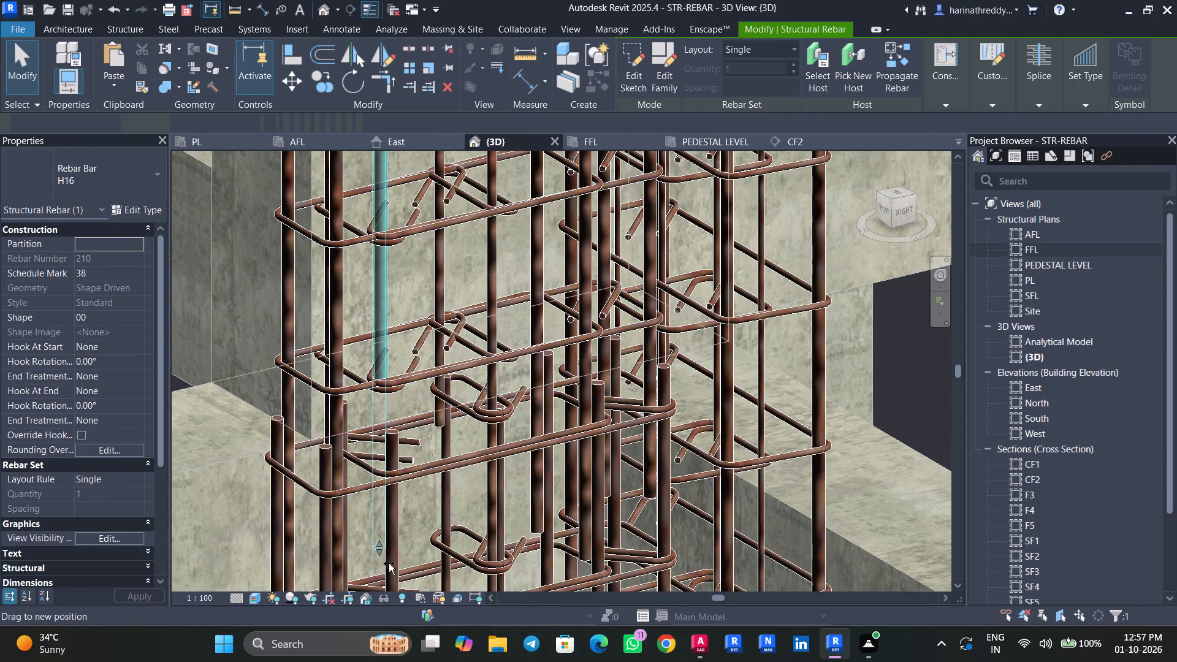
pyautogui.moveTo(389, 563); pyautogui.dragTo(389, 565)
pyautogui.press('Escape')
pyautogui.press('Escape')
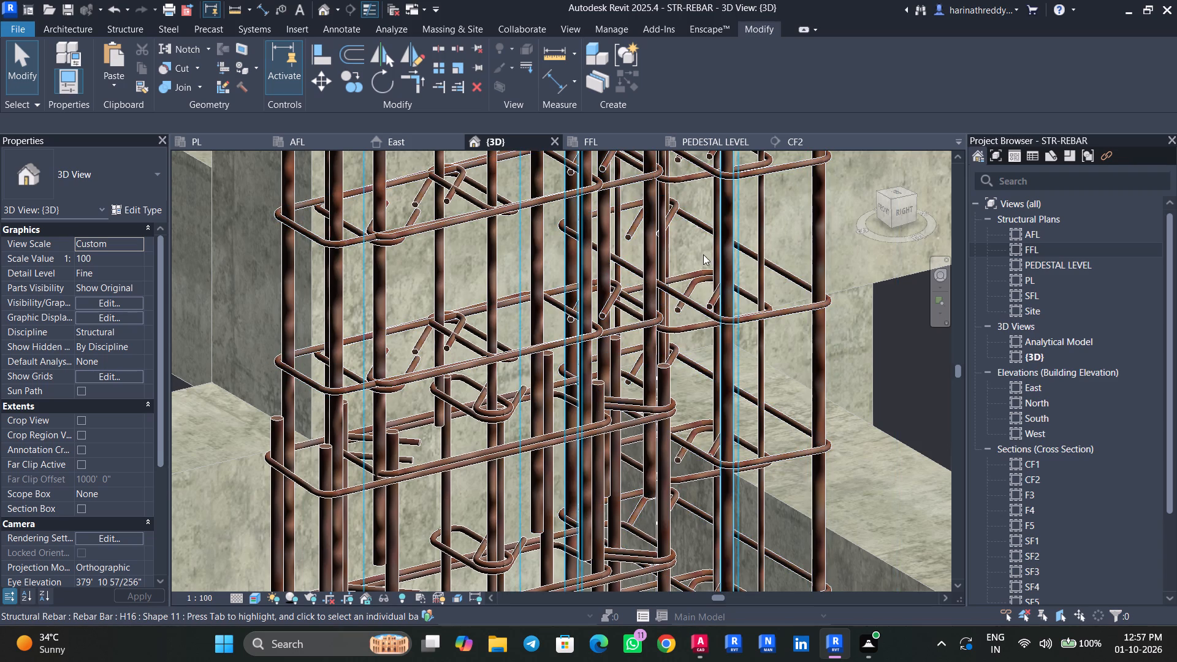
# Extend C5's short outer corner H16 bar downward to overlap the lower column's corner bar.
pyautogui.scroll(-4, 710, 331)
pyautogui.scroll(1, 709, 330)
pyautogui.scroll(-3, 709, 330)
pyautogui.keyDown('shift'); pyautogui.moveTo(710, 349); pyautogui.dragTo(697, 344, button='middle'); pyautogui.keyUp('shift')
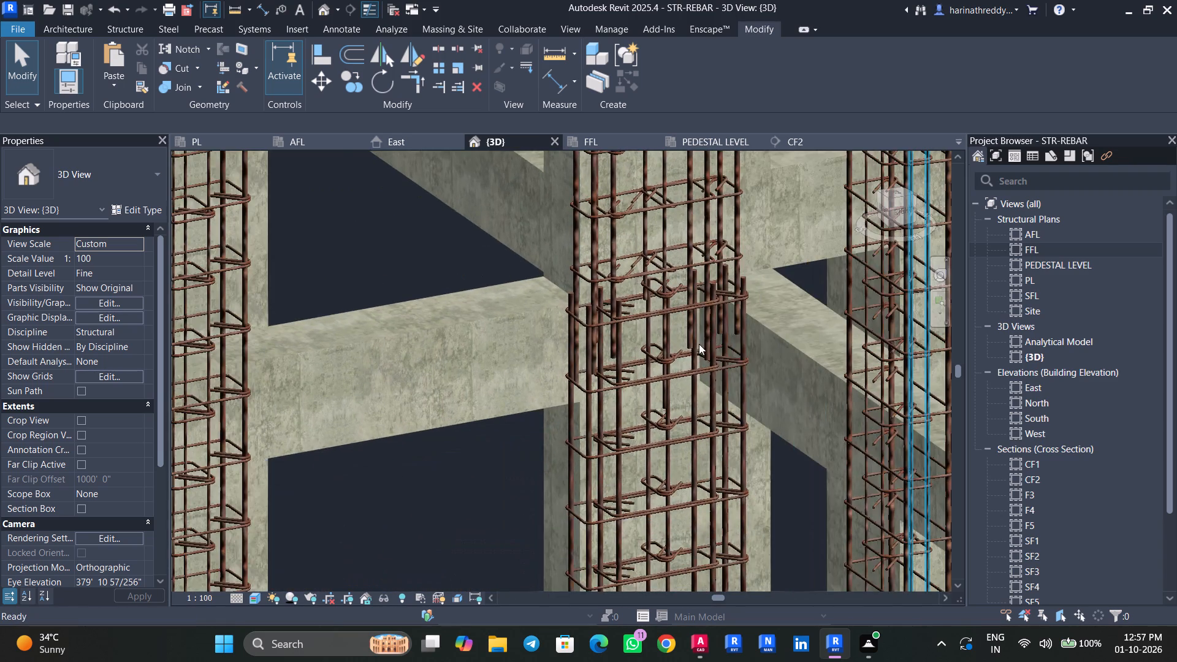
pyautogui.scroll(4, 715, 287)
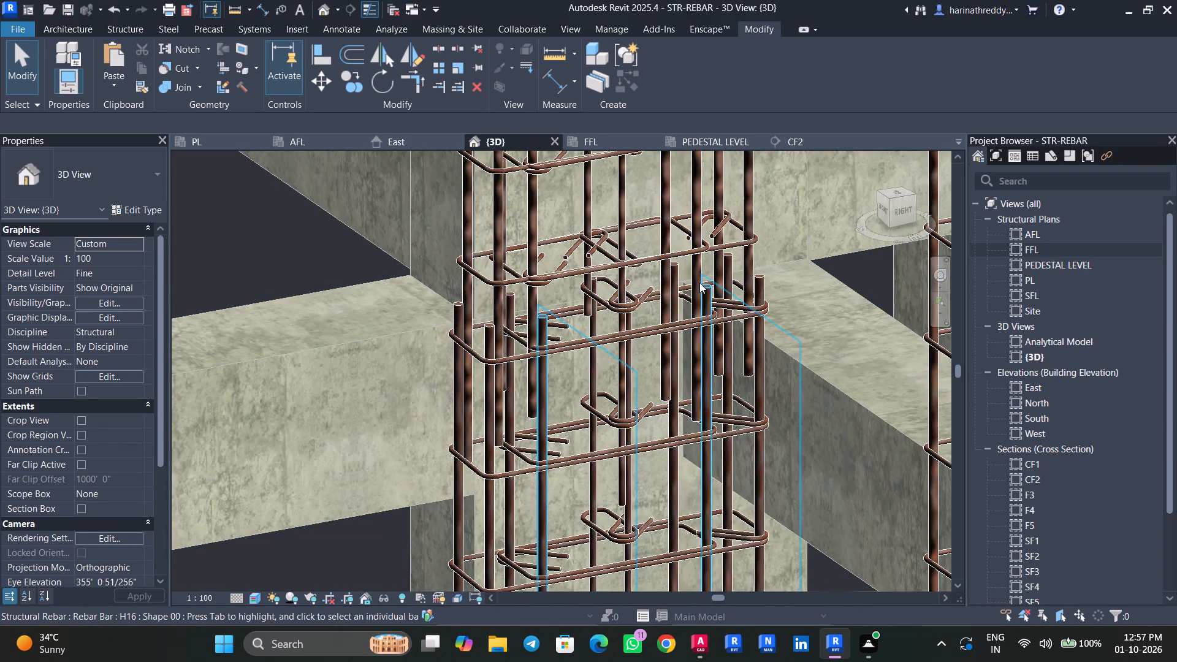
pyautogui.click(748, 259)
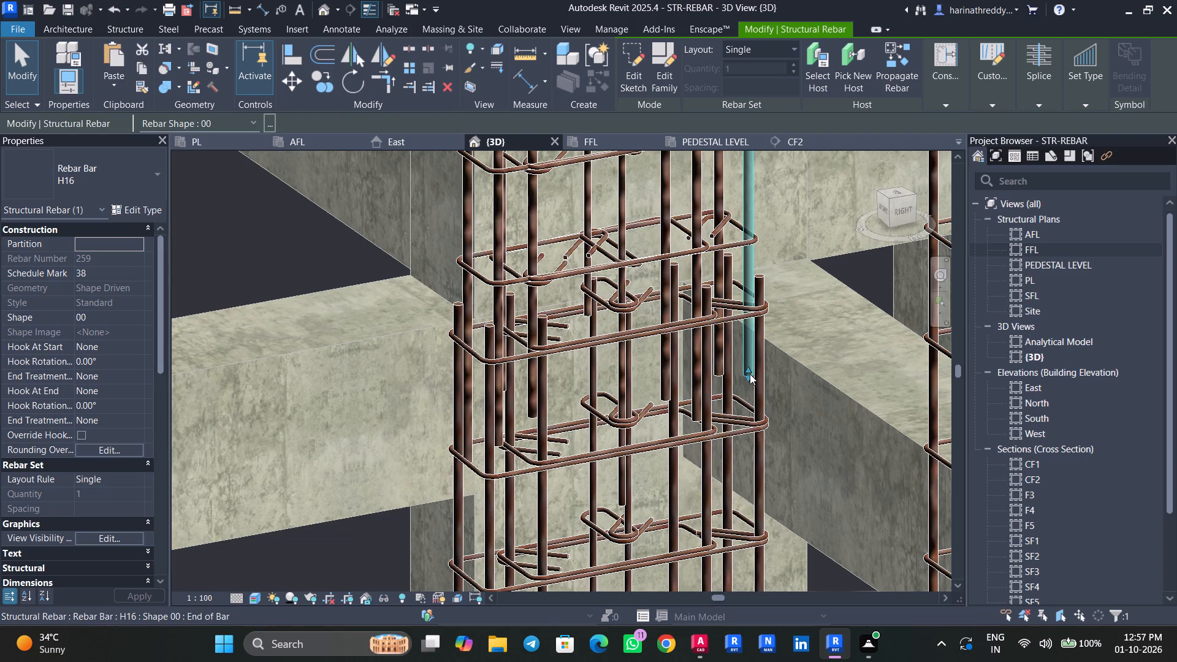
pyautogui.moveTo(750, 374); pyautogui.dragTo(751, 518)
pyautogui.press('Escape')
pyautogui.press('Escape')
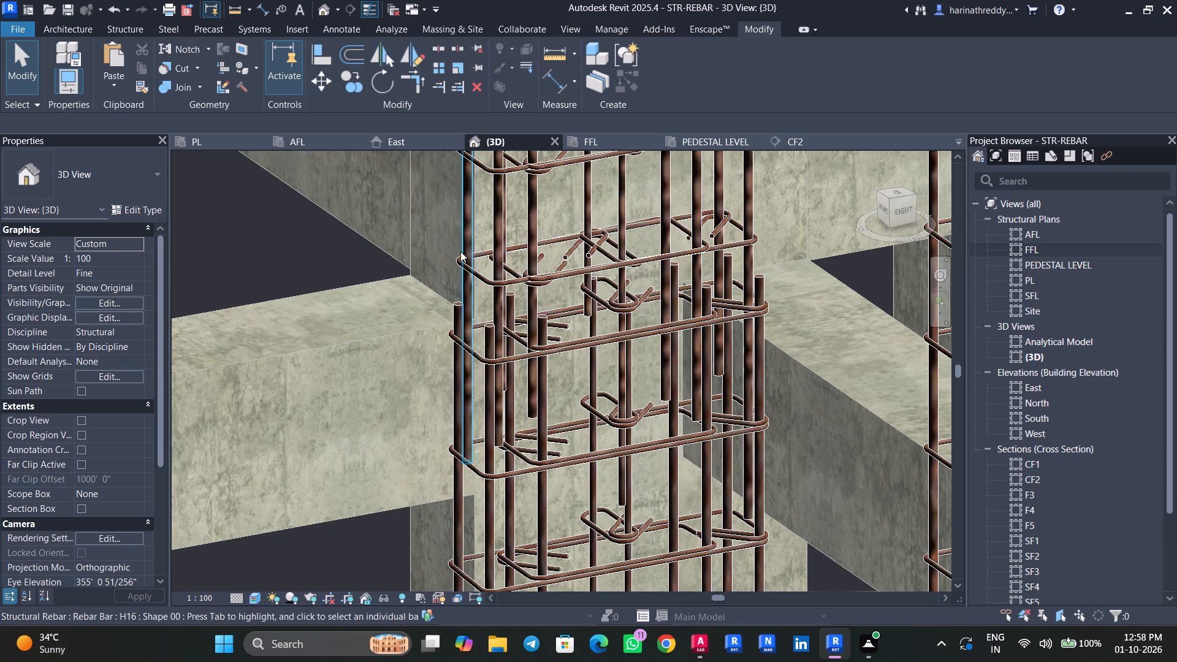
# Extend C5's remaining short middle H12 bar downward to lap the matching bar of the lower column.
pyautogui.click(583, 305)
pyautogui.moveTo(586, 316); pyautogui.dragTo(584, 506)
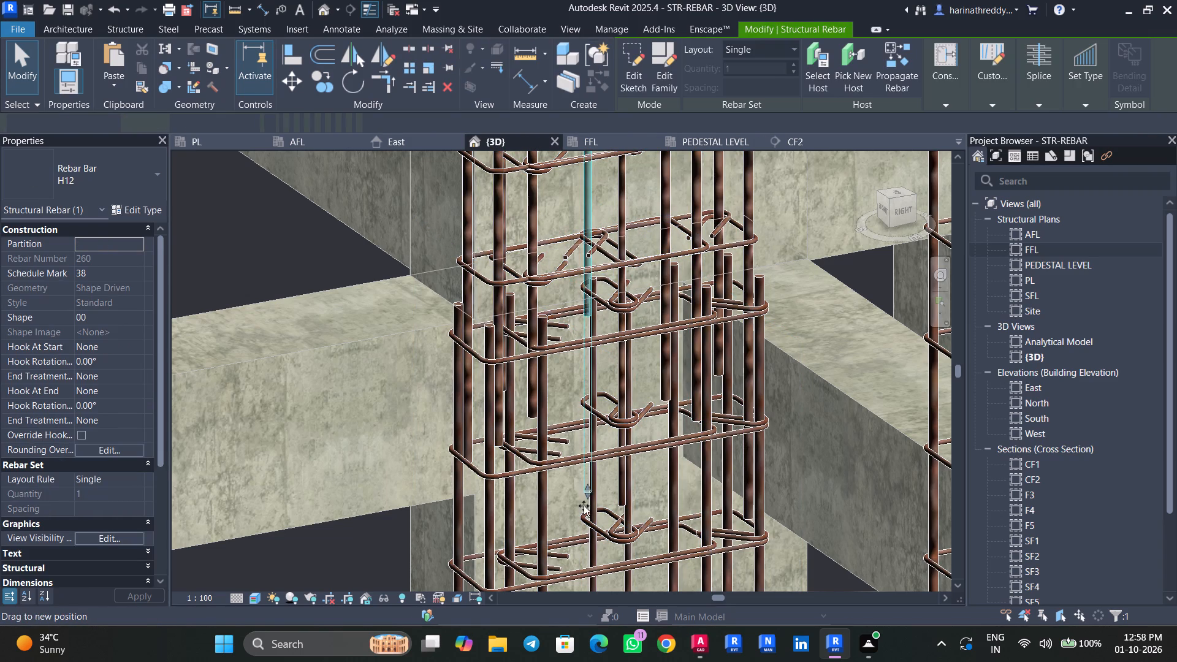
pyautogui.moveTo(584, 506); pyautogui.dragTo(577, 561)
pyautogui.press('Escape')
pyautogui.press('Escape')
pyautogui.press('Escape')
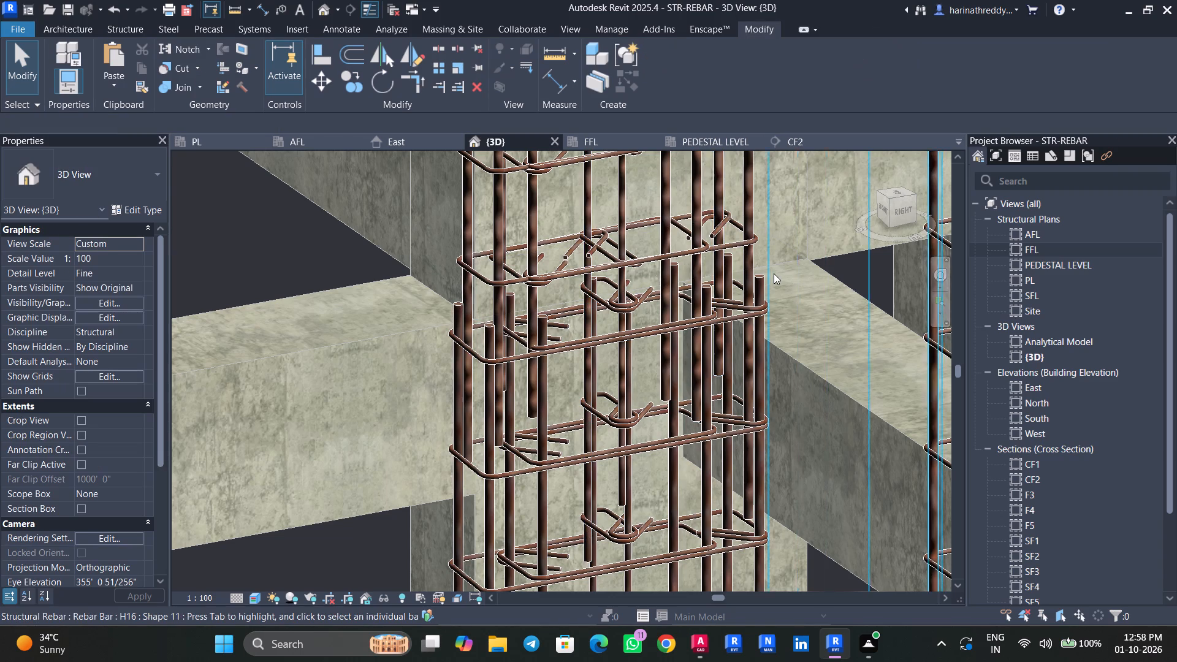
# Check the lapped C5 bars and save the model.
pyautogui.scroll(3, 771, 272)
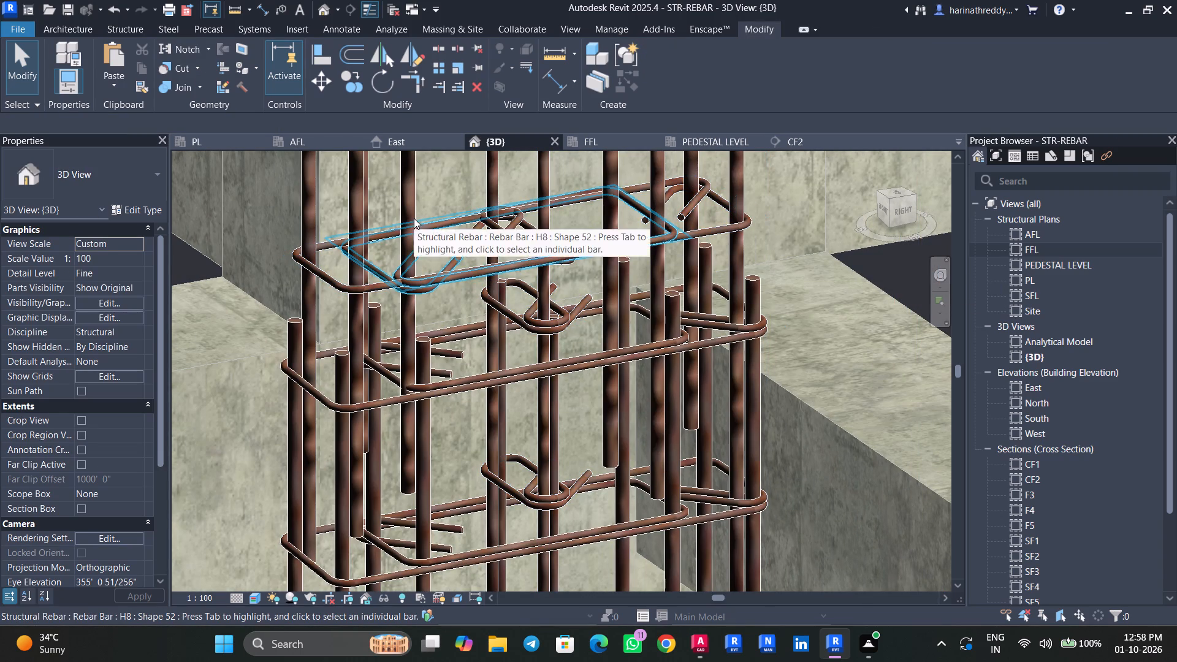
pyautogui.scroll(-3, 414, 218)
pyautogui.scroll(-11, 546, 393)
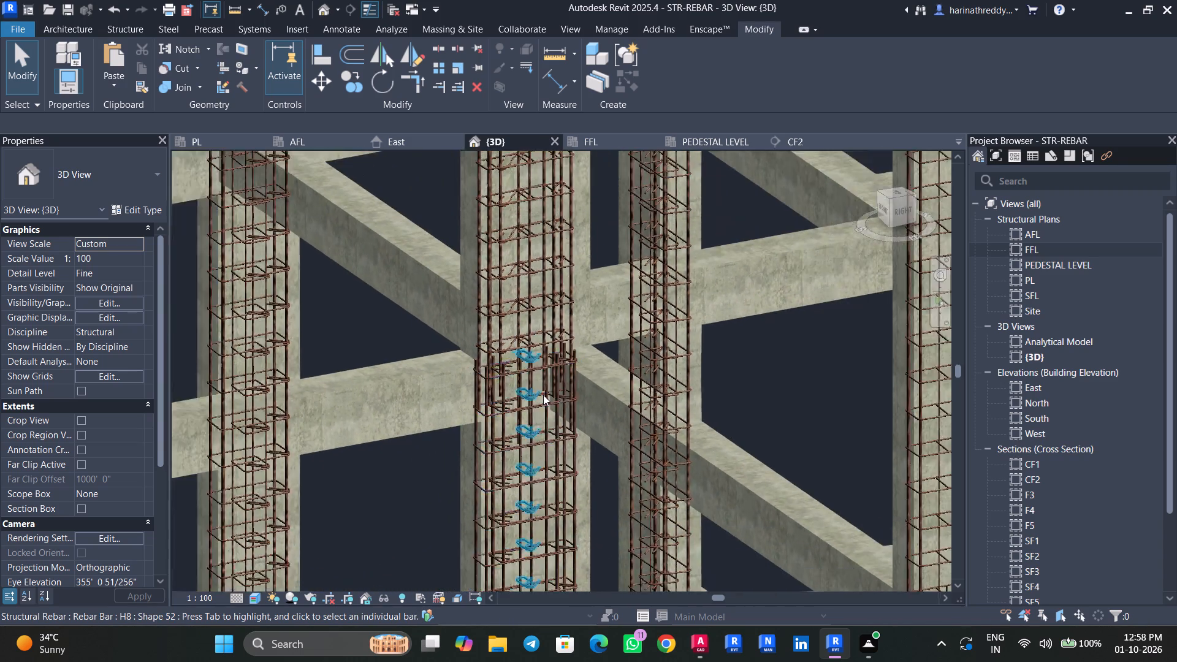
pyautogui.scroll(-7, 543, 395)
pyautogui.hotkey('ctrl', 's')
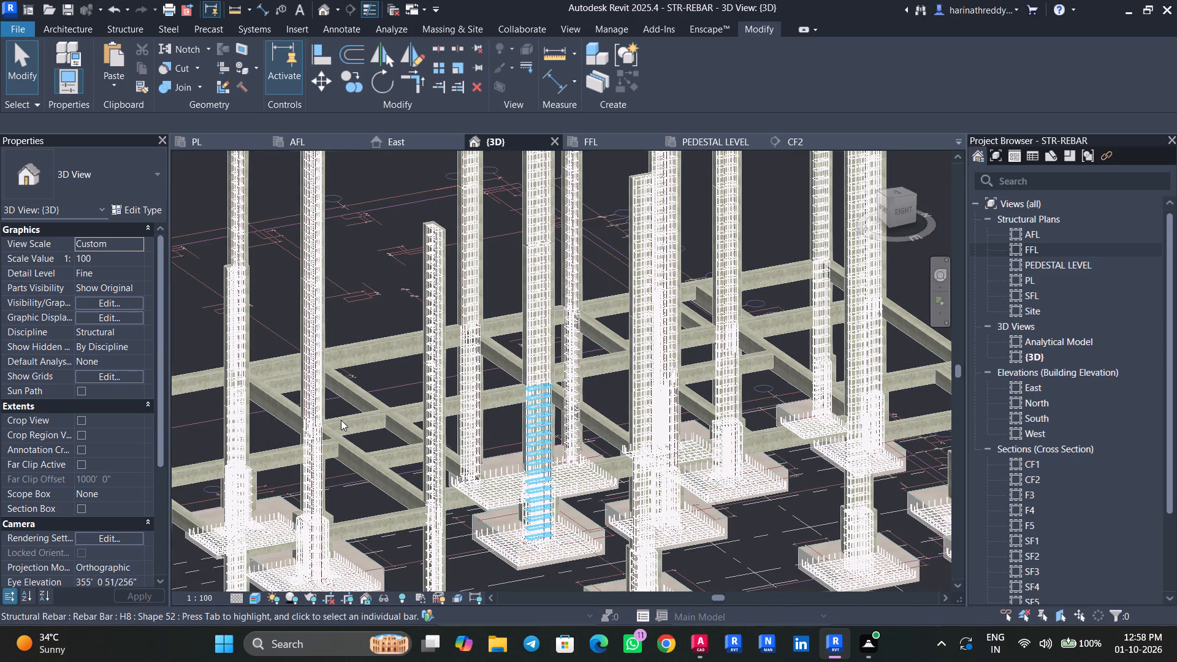
# Switch the 3D view's visual style from realistic to a line-only display of the whole structure and save the model.
pyautogui.moveTo(368, 280); pyautogui.dragTo(591, 263, button='middle')
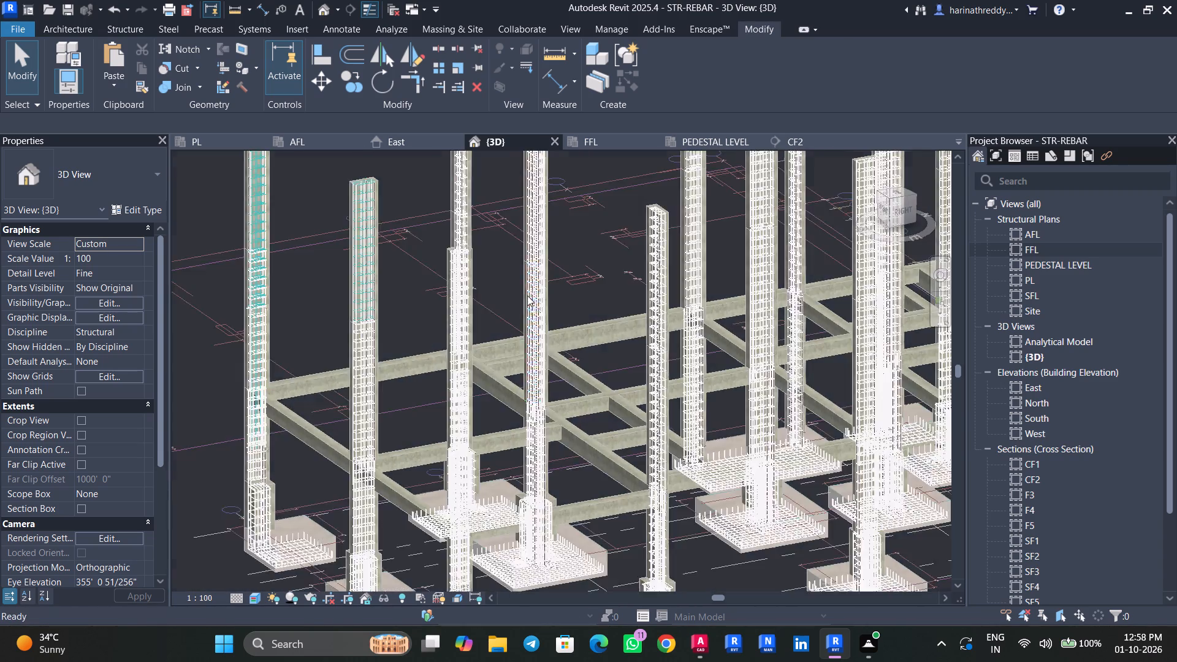
pyautogui.scroll(-7, 527, 295)
pyautogui.click(254, 595)
pyautogui.click(276, 519)
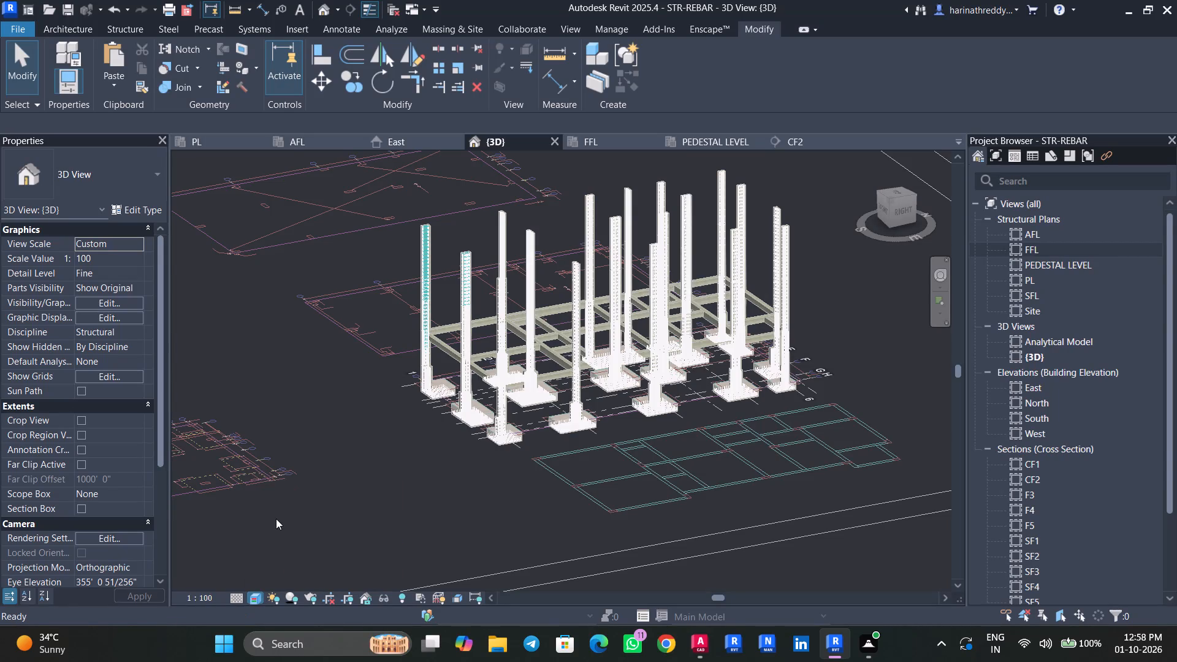
pyautogui.scroll(10, 630, 367)
pyautogui.moveTo(610, 455); pyautogui.dragTo(551, 485, button='middle')
pyautogui.scroll(-9, 551, 485)
pyautogui.moveTo(550, 485); pyautogui.dragTo(482, 518, button='middle')
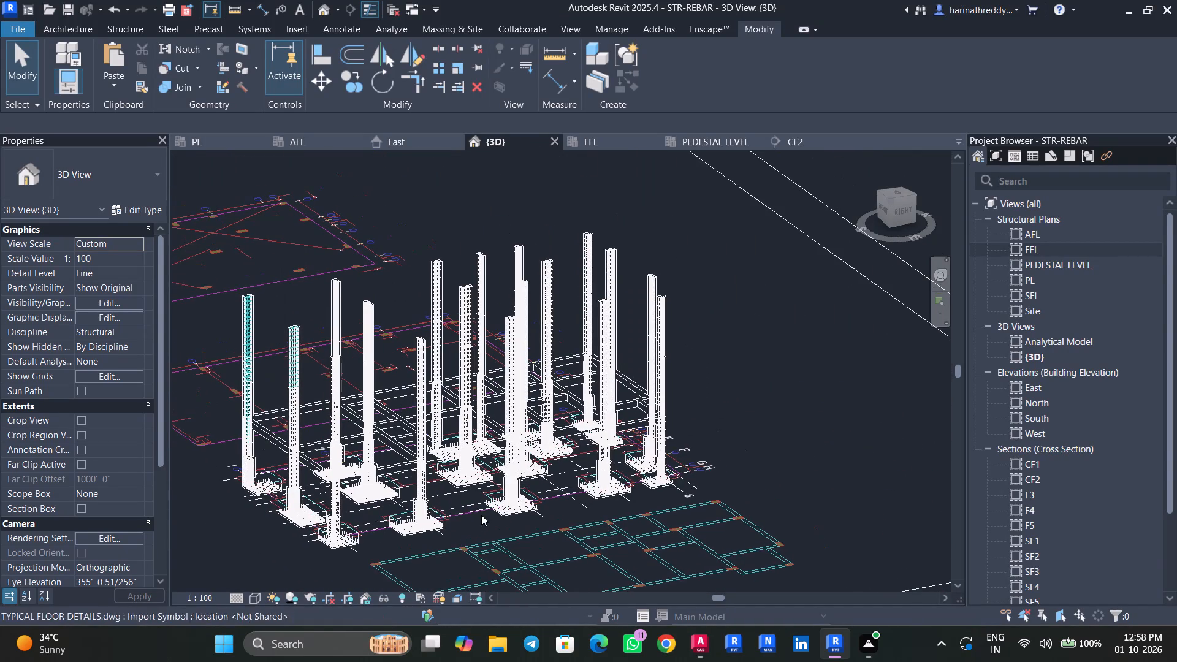
pyautogui.hotkey('ctrl', 's')
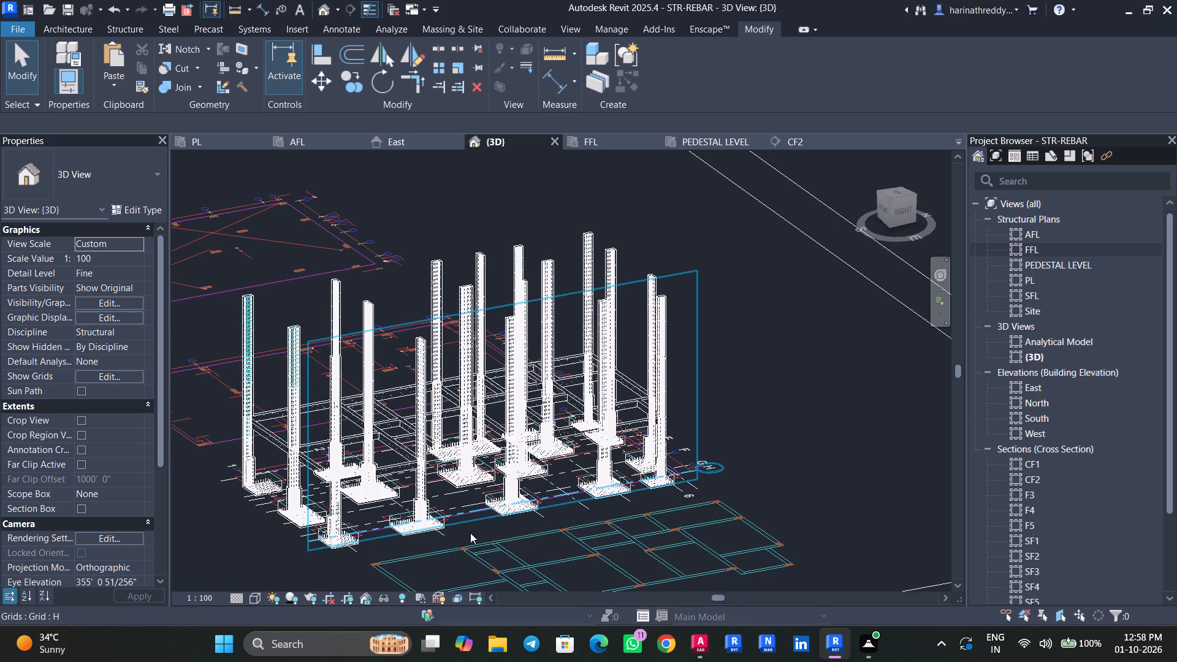
# Switch to AutoCAD and examine the beam cross-section details, including B02 and B03, in TYPICAL FLOOR DETAILS.dwg, and return to Revit.
pyautogui.click(713, 647)
pyautogui.scroll(-6, 346, 367)
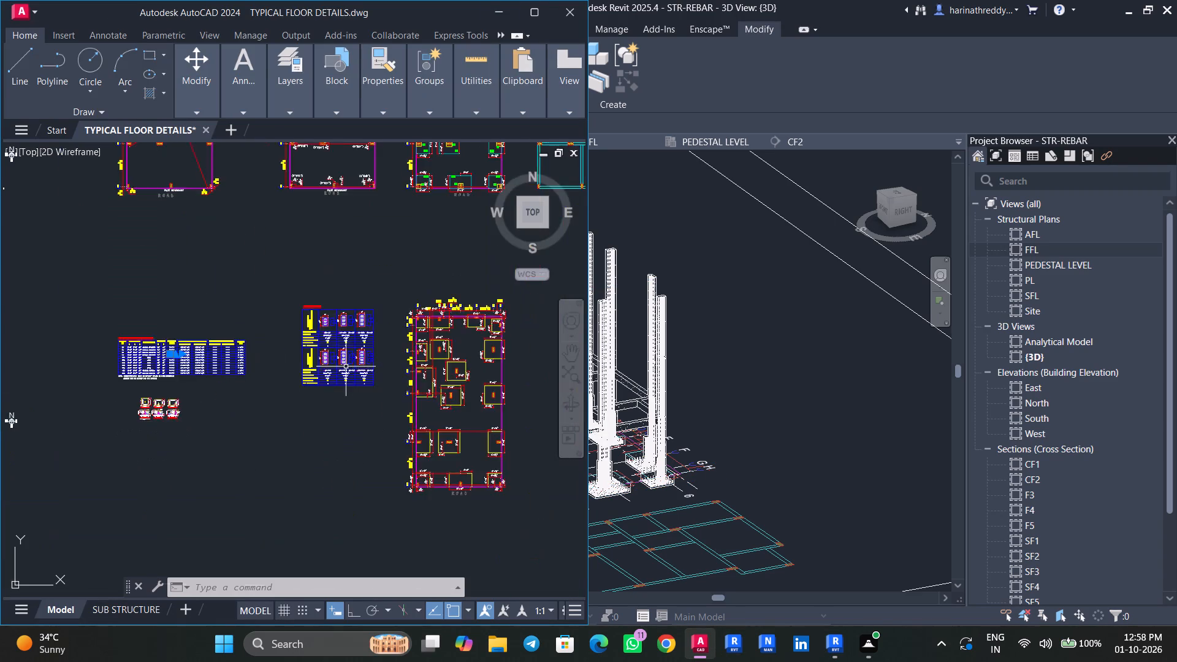
pyautogui.scroll(-2, 346, 367)
pyautogui.scroll(3, 390, 367)
pyautogui.moveTo(394, 381); pyautogui.dragTo(524, 476, button='middle')
pyautogui.moveTo(229, 454); pyautogui.dragTo(609, 520, button='middle')
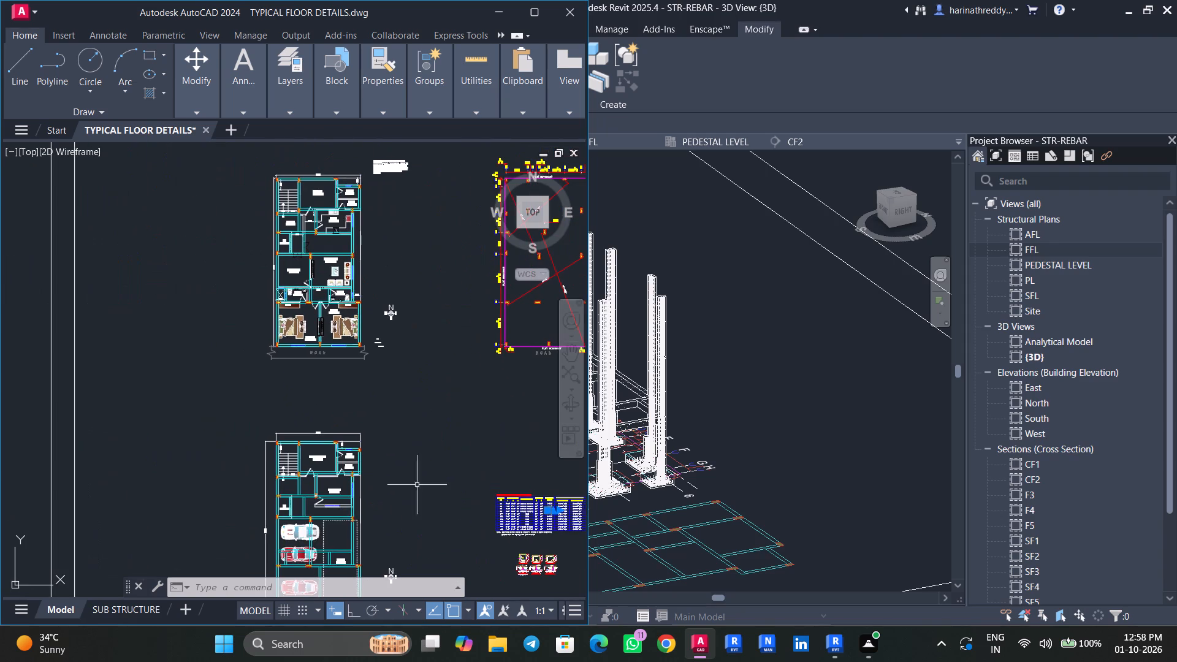
pyautogui.moveTo(437, 459); pyautogui.dragTo(3, 442, button='middle')
pyautogui.moveTo(303, 452); pyautogui.dragTo(0, 451, button='middle')
pyautogui.moveTo(324, 457); pyautogui.dragTo(22, 470, button='middle')
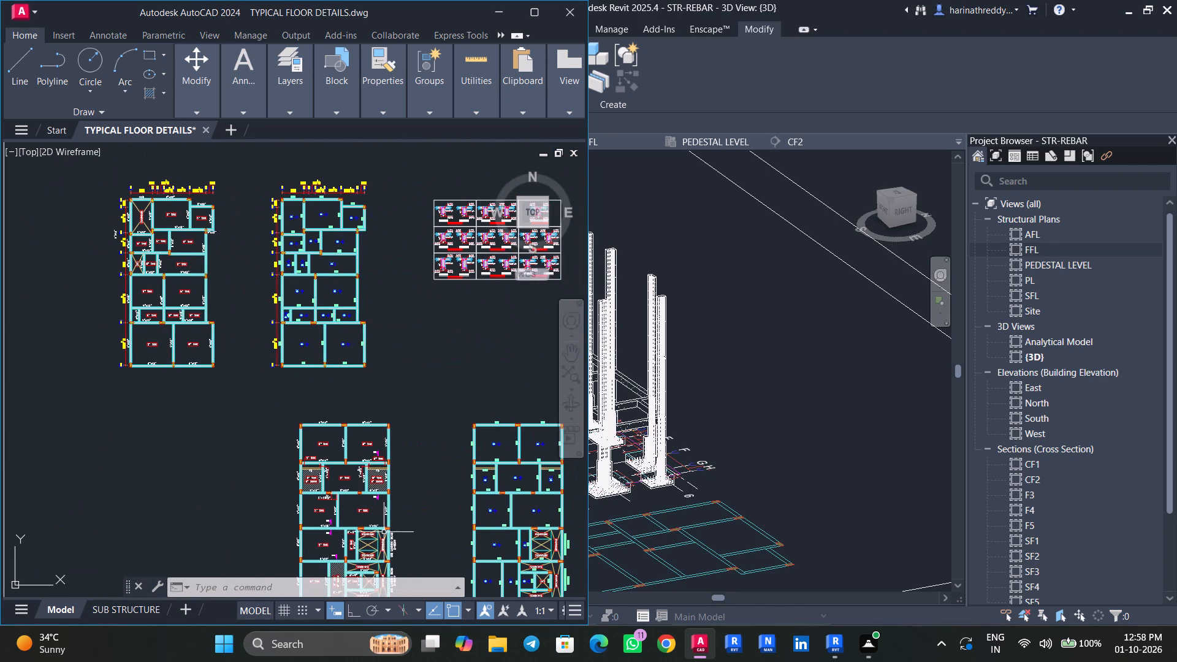
pyautogui.moveTo(442, 538); pyautogui.dragTo(47, 400, button='middle')
pyautogui.scroll(5, 346, 325)
pyautogui.moveTo(239, 333); pyautogui.dragTo(465, 435, button='middle')
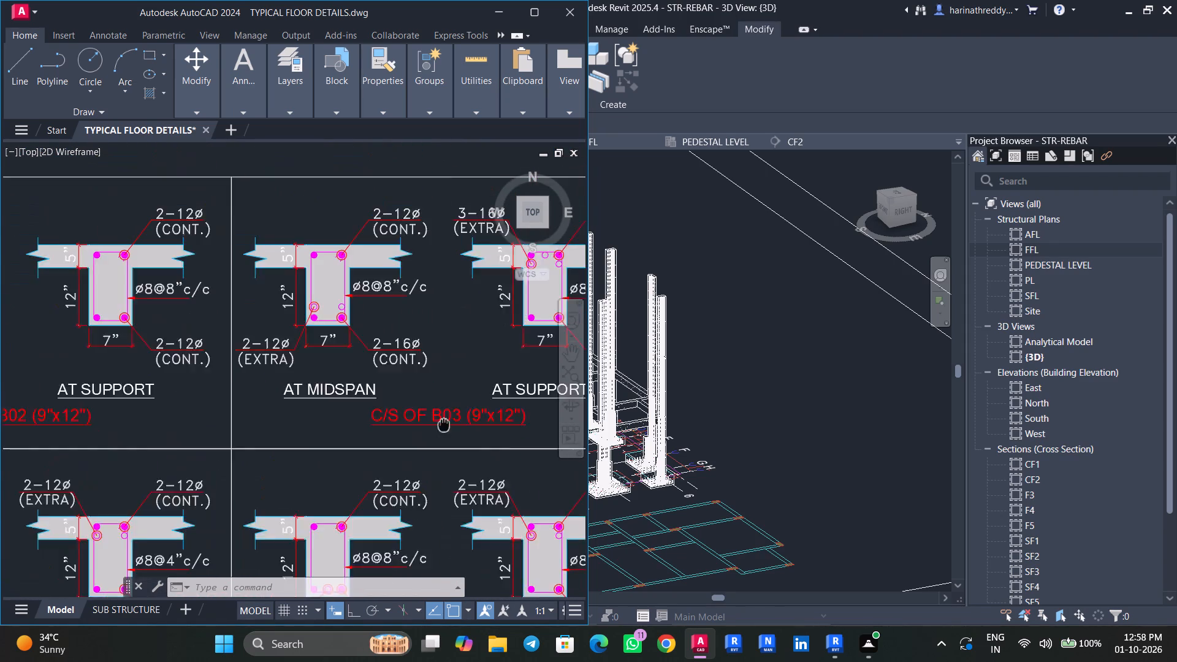
pyautogui.moveTo(465, 435); pyautogui.dragTo(484, 446, button='middle')
pyautogui.moveTo(253, 386); pyautogui.dragTo(439, 443, button='middle')
pyautogui.scroll(1, 439, 441)
pyautogui.scroll(-1, 280, 439)
pyautogui.moveTo(280, 439); pyautogui.dragTo(302, 447, button='middle')
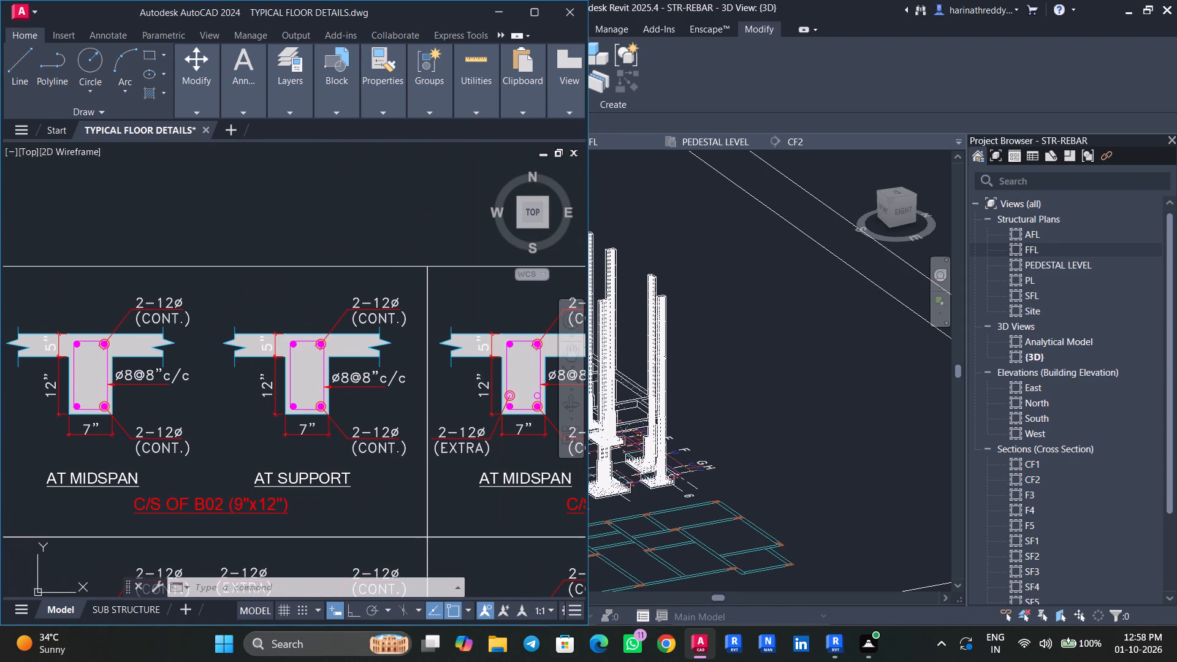
pyautogui.moveTo(253, 449); pyautogui.dragTo(156, 450, button='middle')
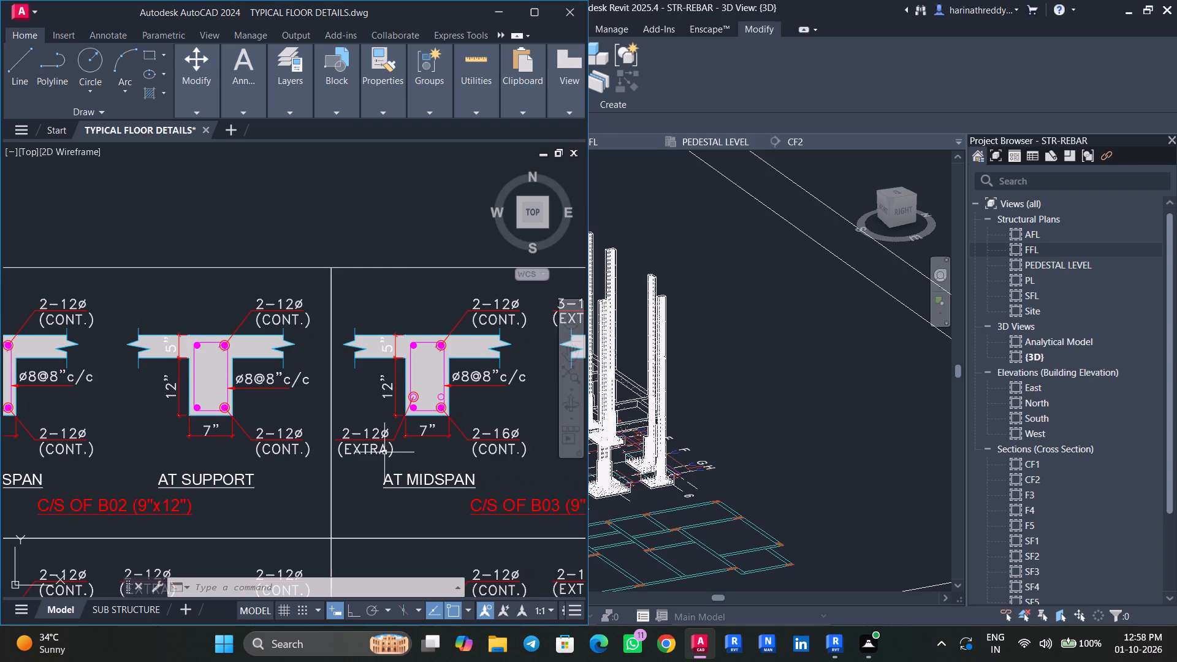
pyautogui.moveTo(387, 452); pyautogui.dragTo(124, 389, button='middle')
pyautogui.scroll(-4, 123, 388)
pyautogui.moveTo(192, 405); pyautogui.dragTo(293, 382, button='middle')
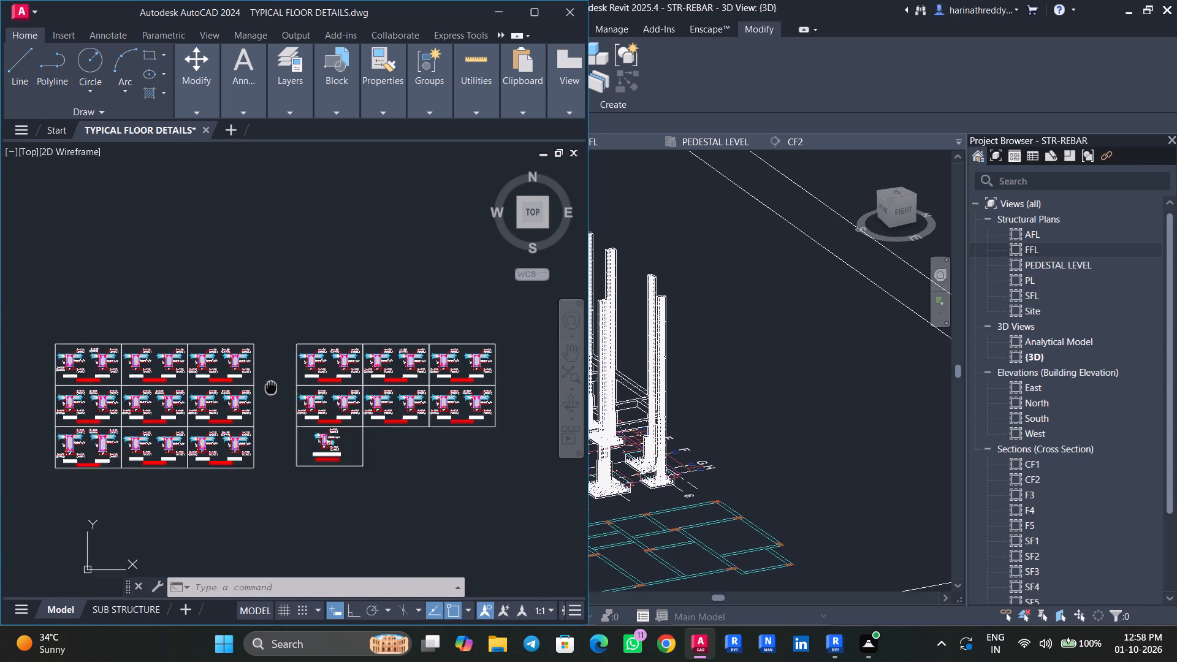
pyautogui.moveTo(293, 382); pyautogui.dragTo(400, 357, button='middle')
pyautogui.click(505, 11)
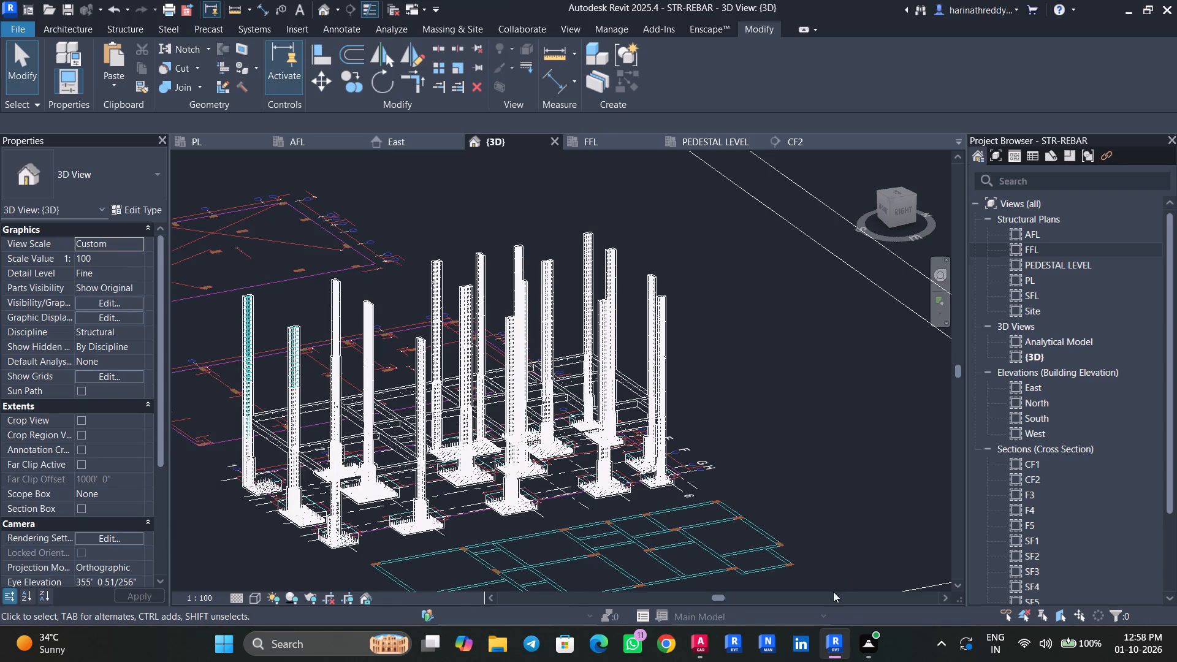
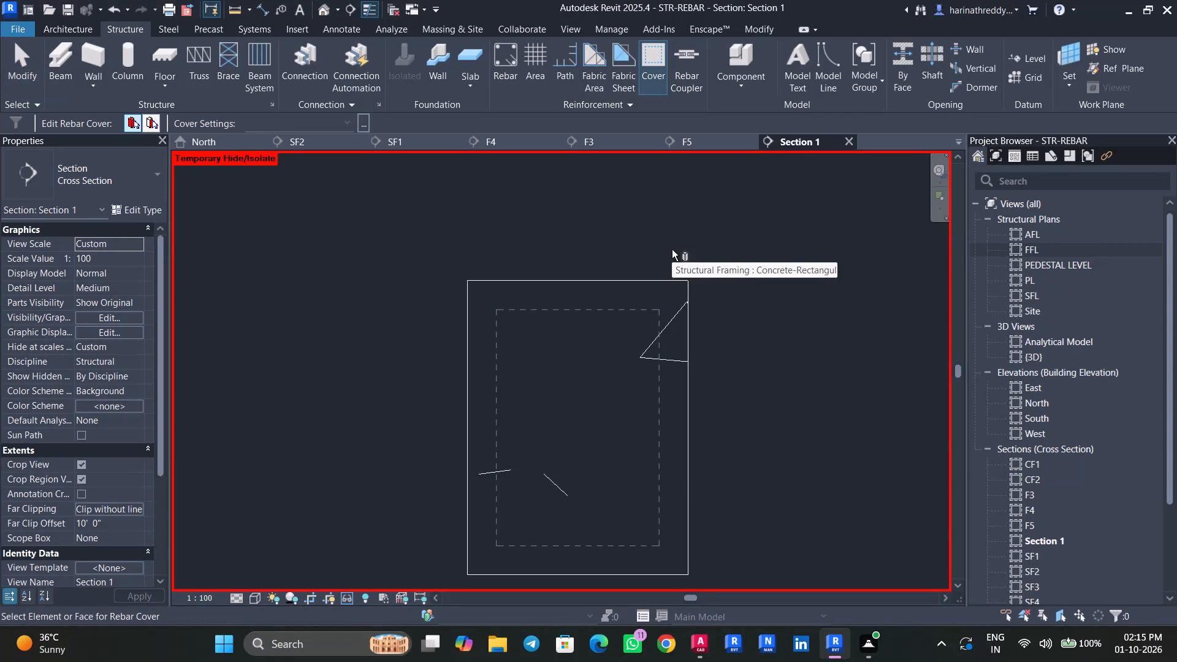
# Add a rebar cover setting named BEAM with a 20 mm cover to the project's cover settings.
pyautogui.scroll(3, 688, 261)
pyautogui.click(682, 292)
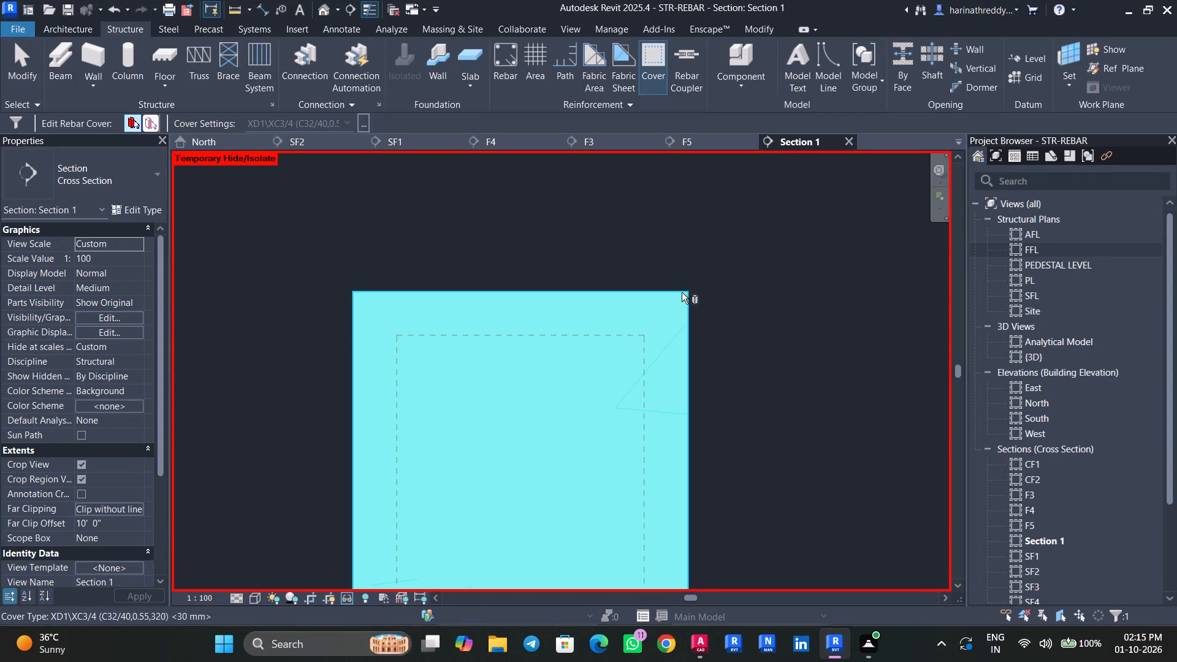
pyautogui.click(319, 122)
pyautogui.scroll(4, 326, 159)
pyautogui.scroll(-1, 327, 161)
pyautogui.scroll(11, 327, 161)
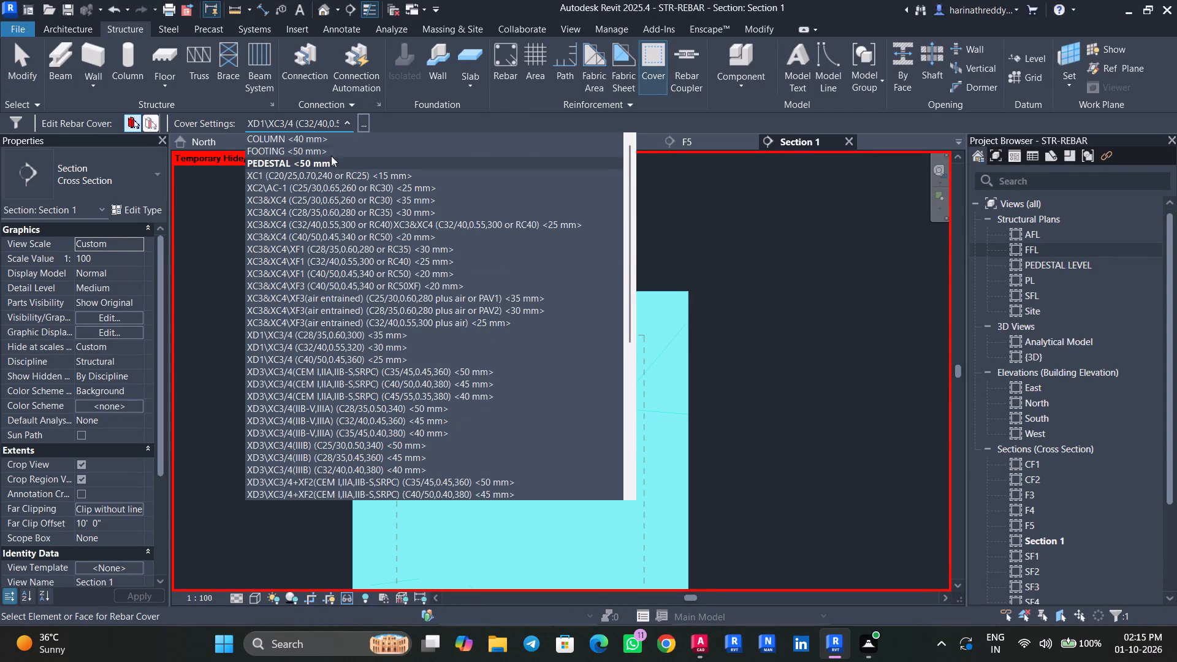
pyautogui.click(364, 113)
pyautogui.click(363, 120)
pyautogui.click(744, 275)
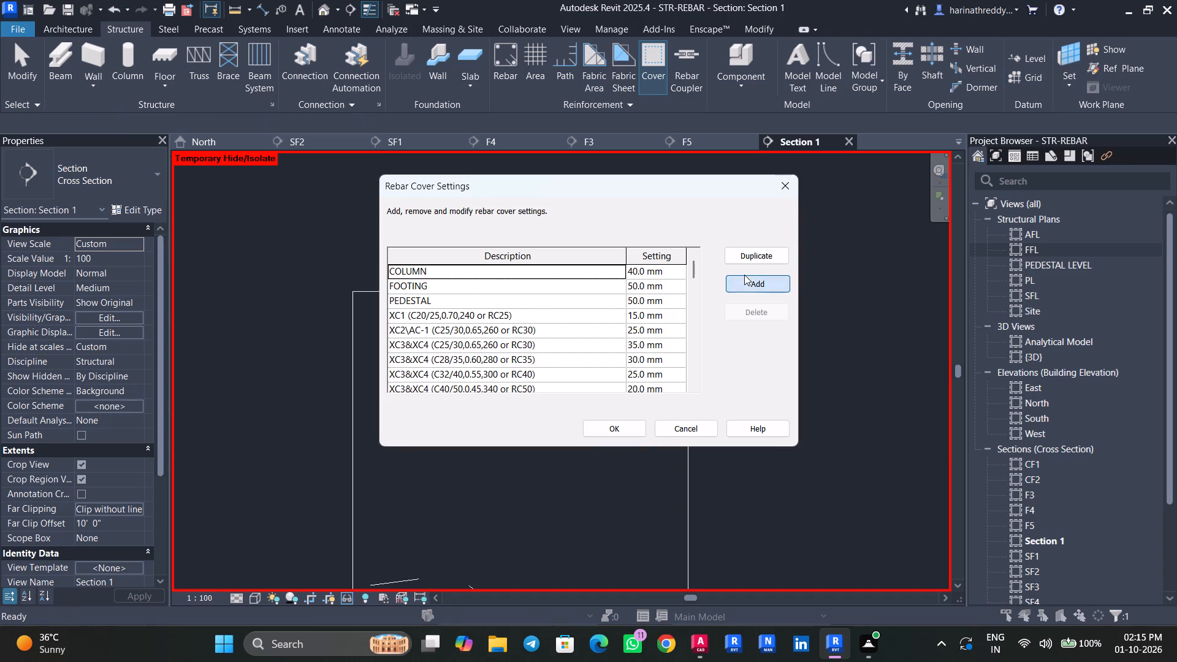
pyautogui.click(451, 374)
pyautogui.moveTo(451, 374); pyautogui.dragTo(328, 374)
pyautogui.press('b')
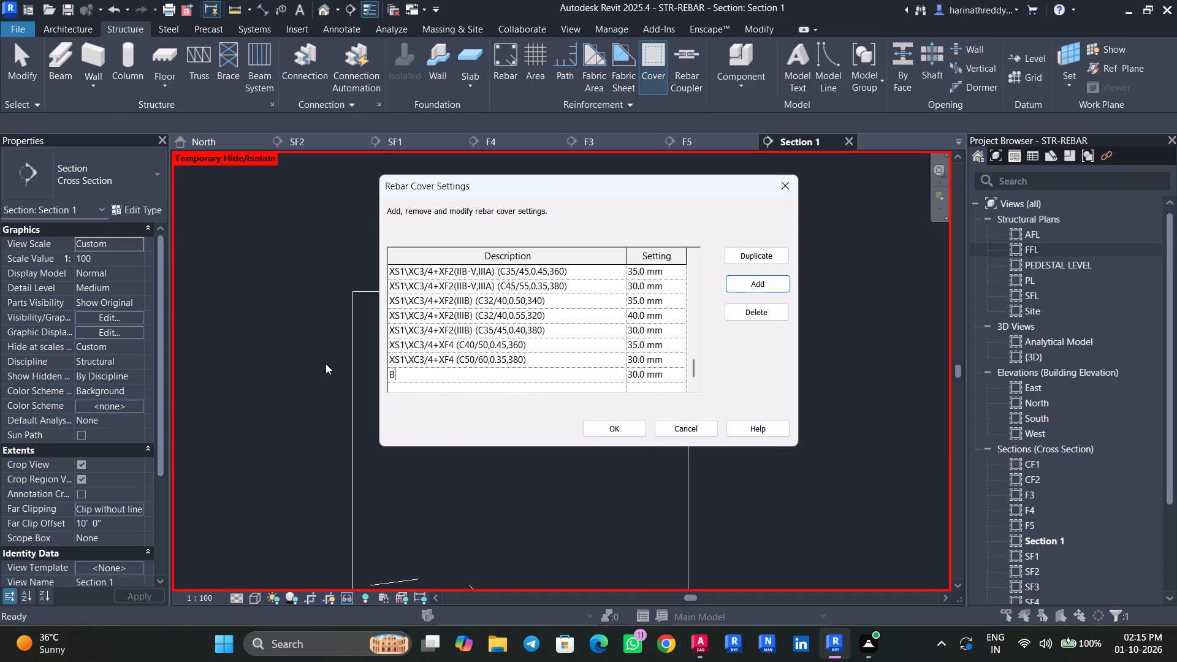
pyautogui.write('EA')
pyautogui.press('m')
pyautogui.click(635, 375)
pyautogui.press('BackSpace')
pyautogui.press('2')
pyautogui.click(602, 423)
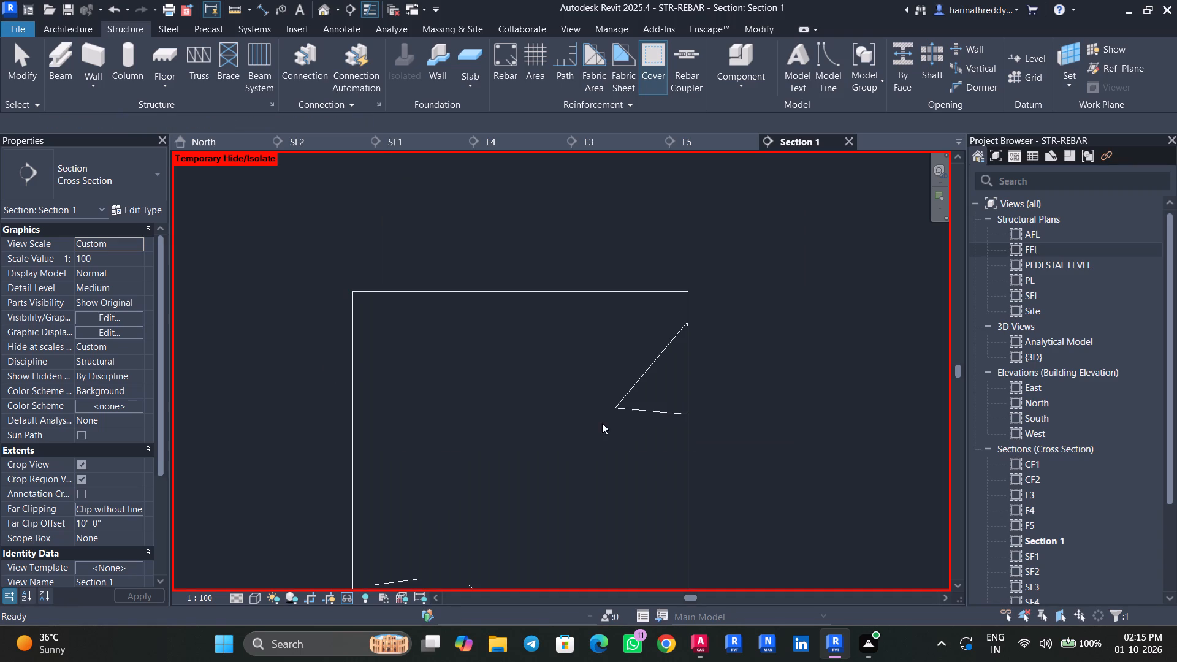
pyautogui.press('Escape')
pyautogui.press('Escape')
pyautogui.click(501, 292)
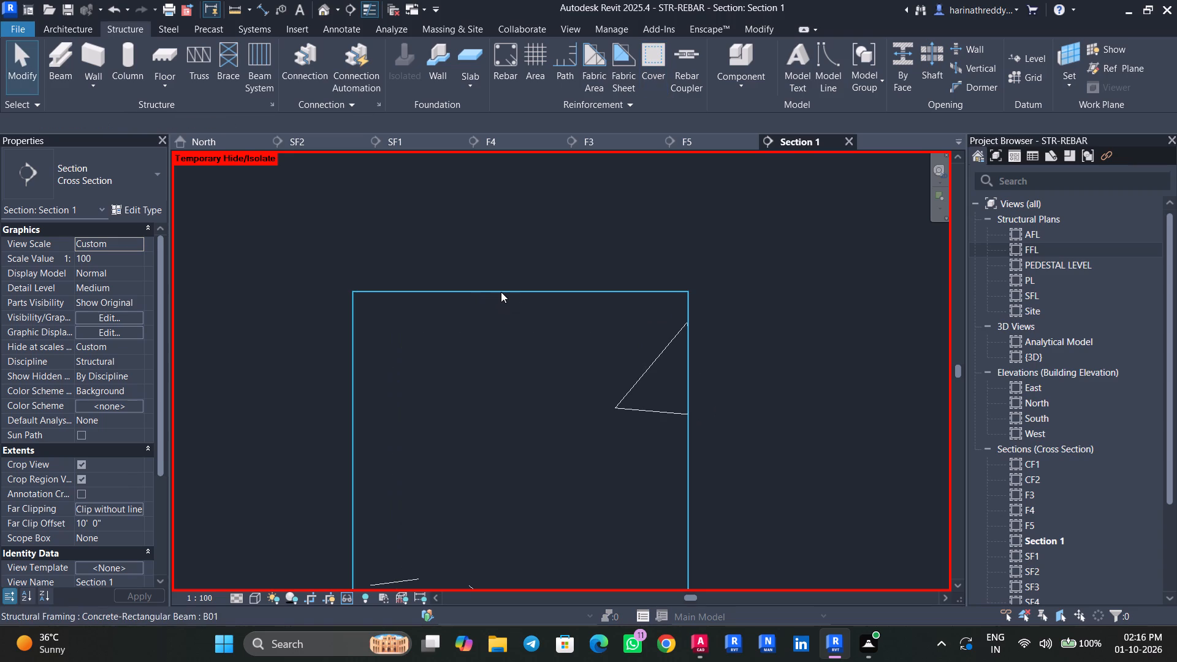
pyautogui.press('Escape')
pyautogui.press('Escape')
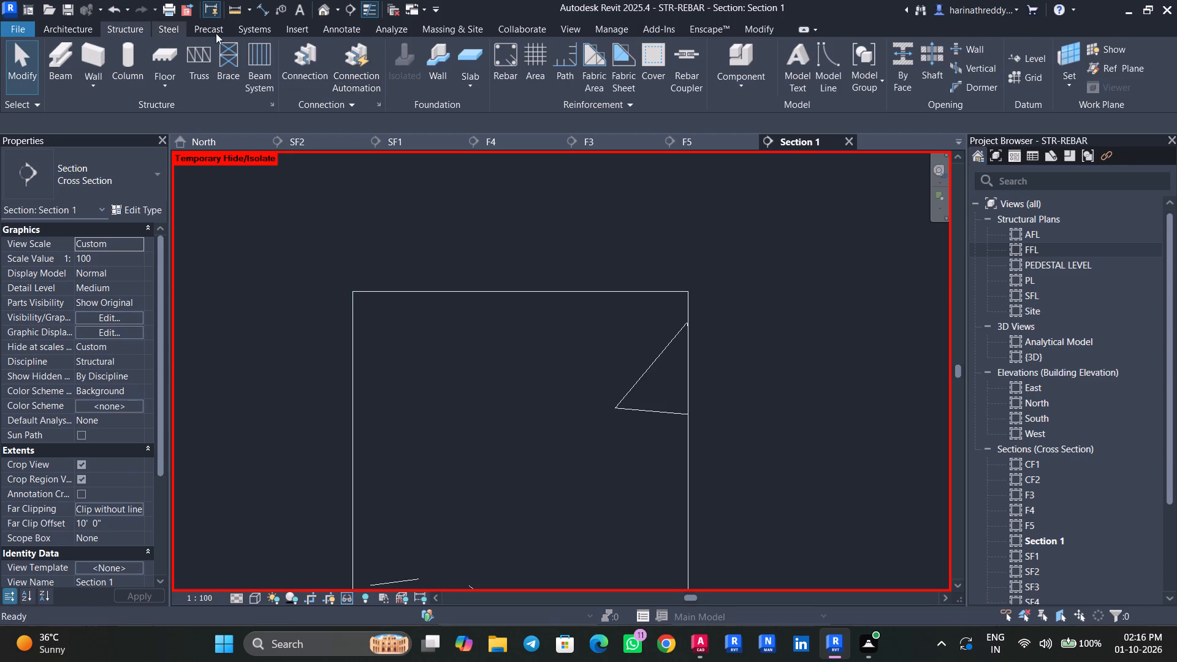
# Assign the BEAM rebar cover to the concrete beam in the section view.
pyautogui.click(638, 74)
pyautogui.press('Escape')
pyautogui.press('Escape')
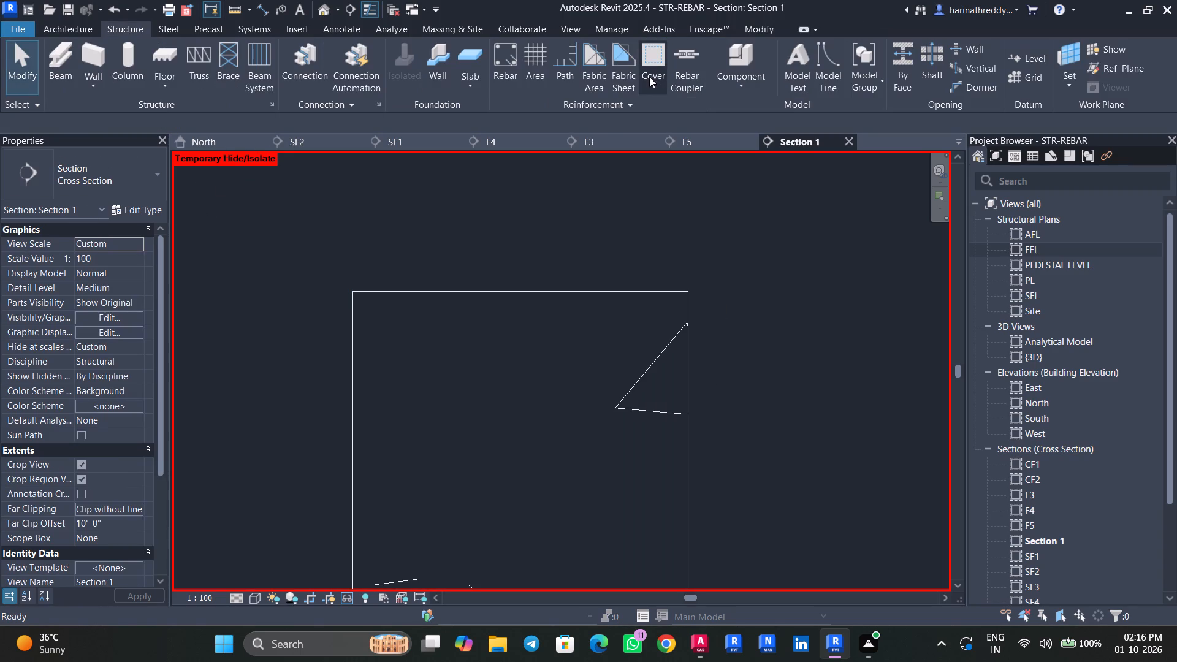
pyautogui.click(649, 77)
pyautogui.click(384, 291)
pyautogui.click(311, 123)
pyautogui.scroll(7, 311, 181)
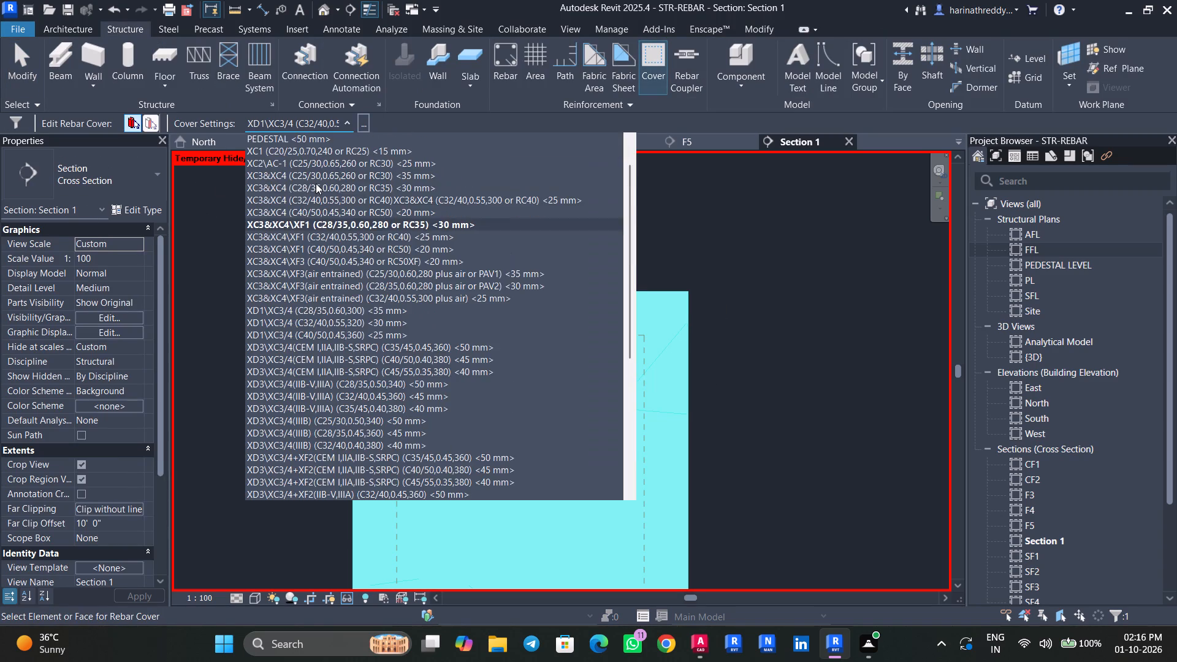
pyautogui.scroll(7, 316, 183)
pyautogui.click(307, 134)
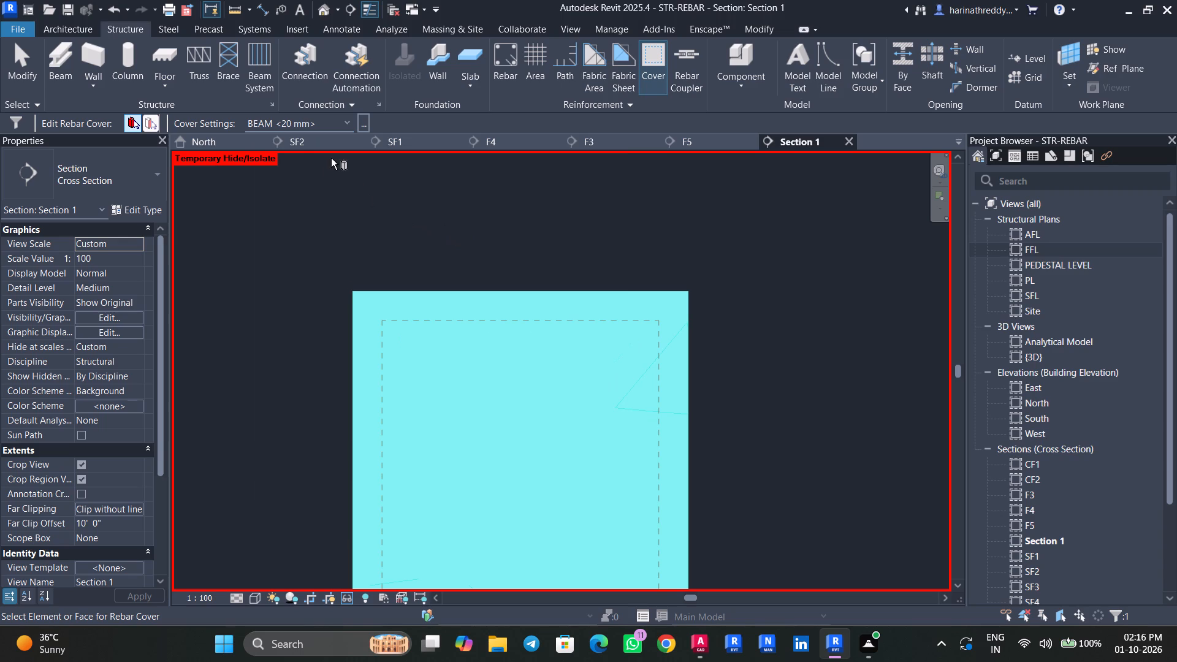
# Set the BEAM rebar cover setting to 30 mm.
pyautogui.click(361, 122)
pyautogui.click(642, 276)
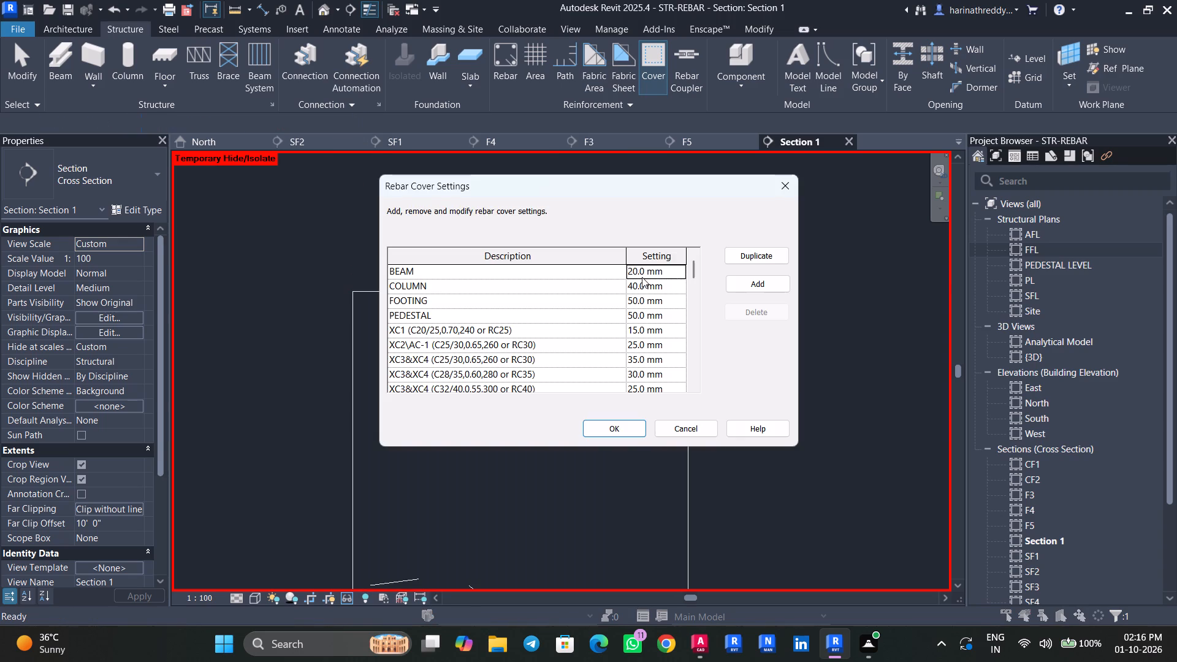
pyautogui.click(636, 272)
pyautogui.click(634, 272)
pyautogui.press('BackSpace')
pyautogui.press('3')
pyautogui.click(627, 430)
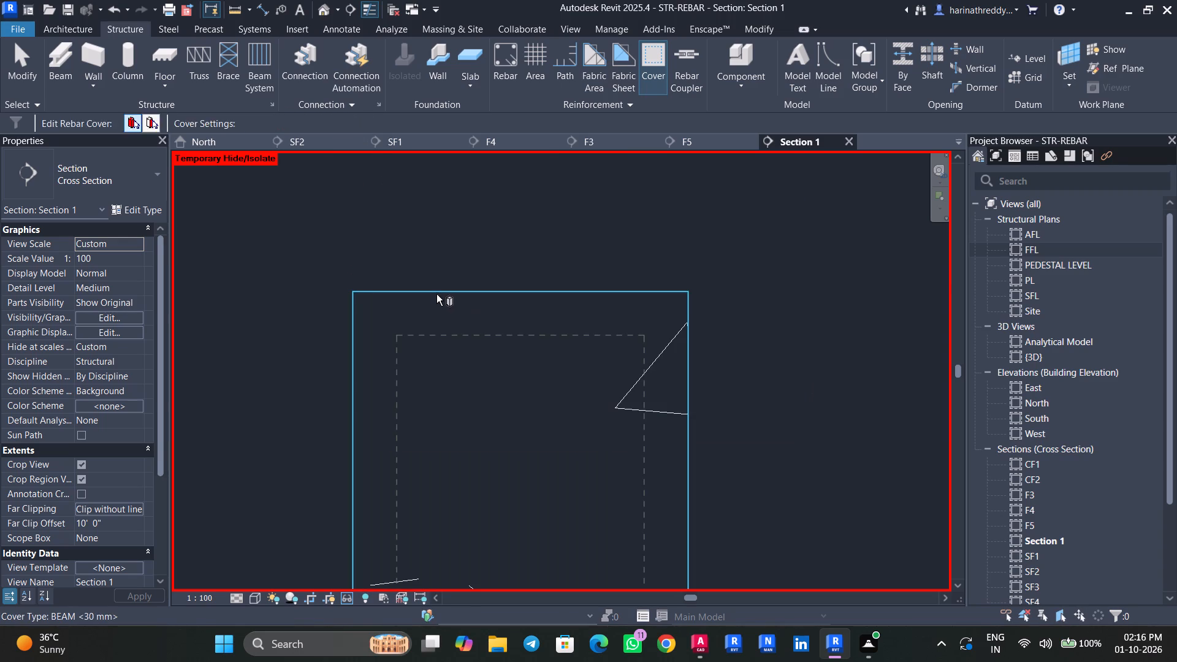
pyautogui.press('Escape')
pyautogui.press('Escape')
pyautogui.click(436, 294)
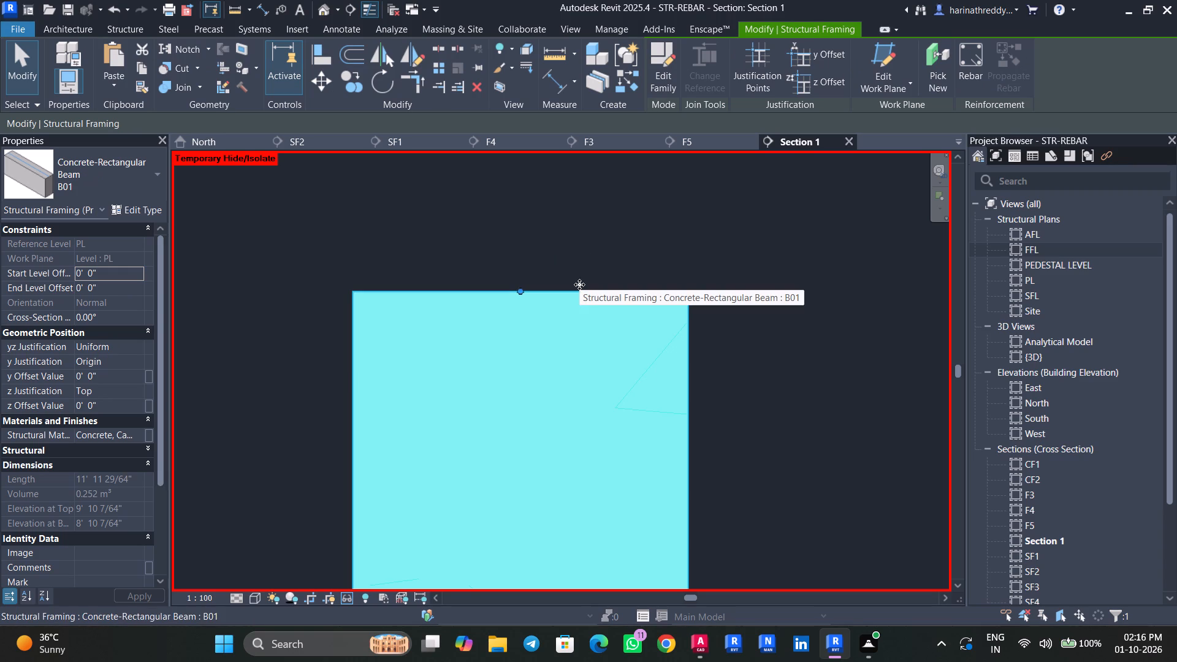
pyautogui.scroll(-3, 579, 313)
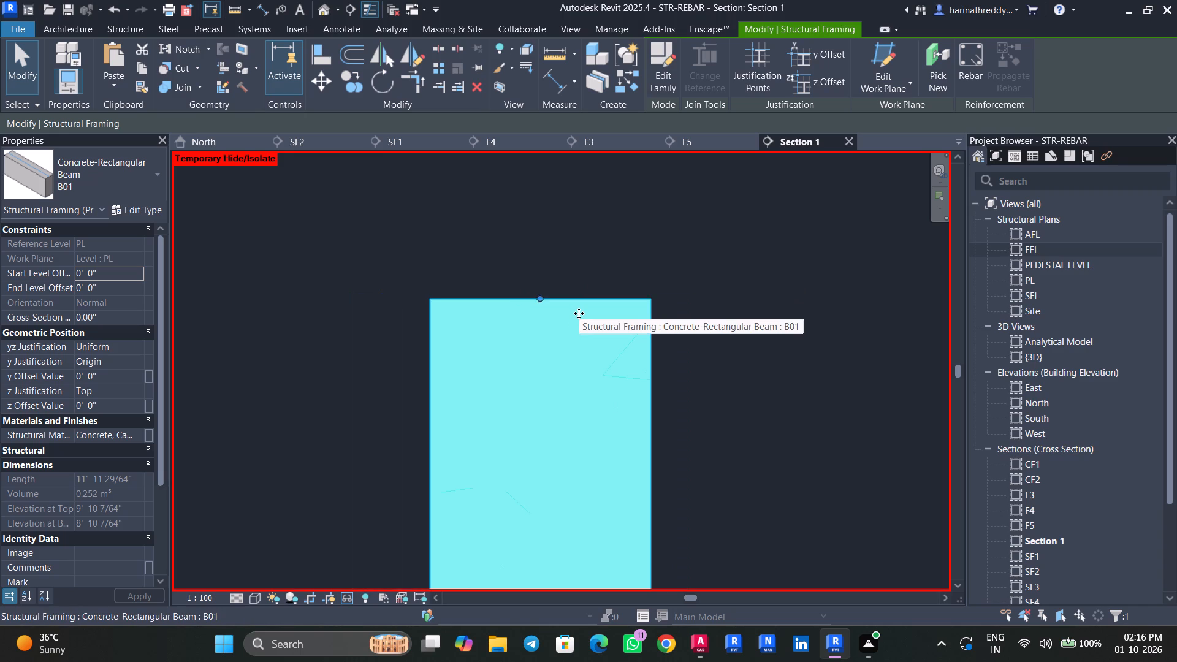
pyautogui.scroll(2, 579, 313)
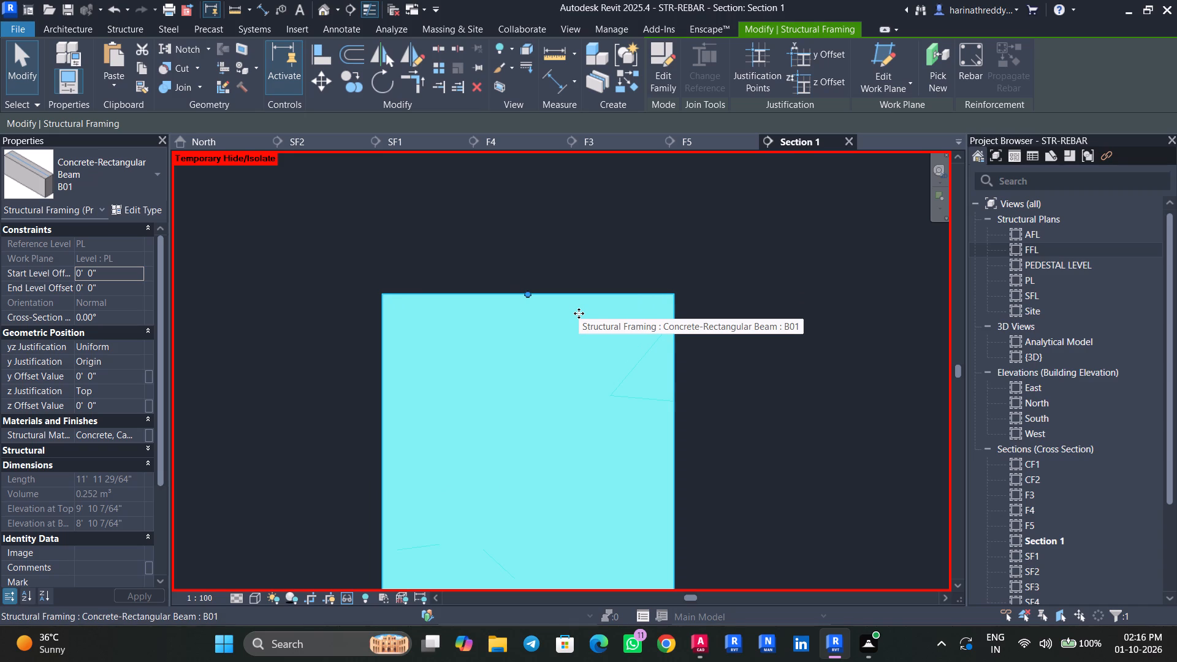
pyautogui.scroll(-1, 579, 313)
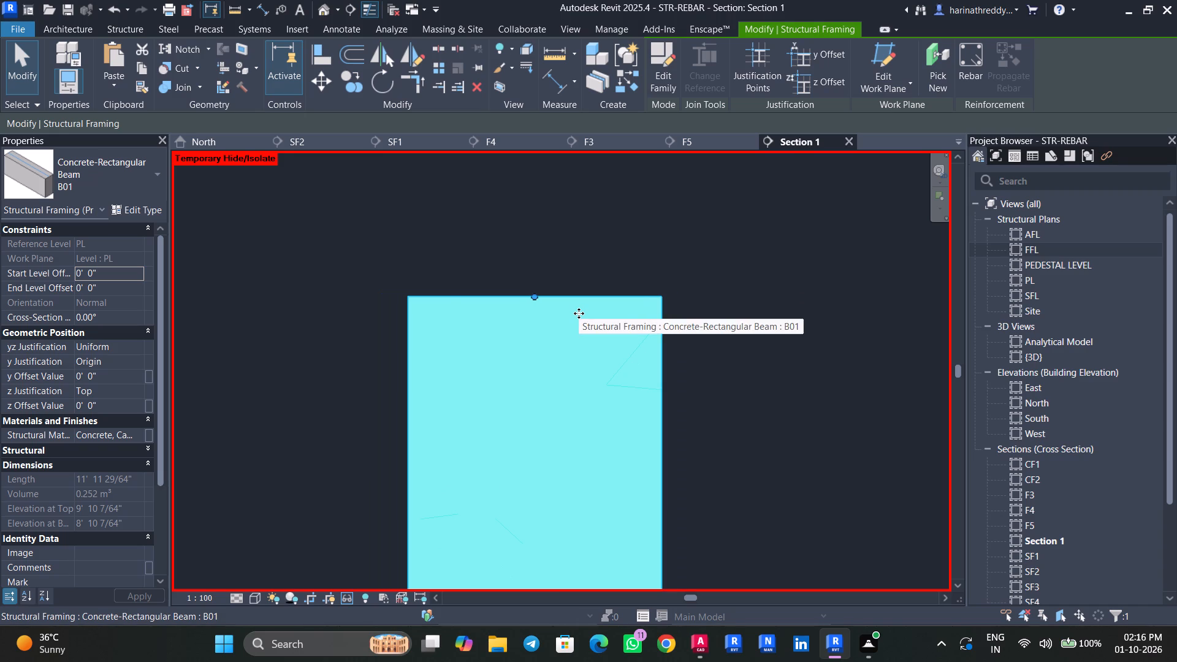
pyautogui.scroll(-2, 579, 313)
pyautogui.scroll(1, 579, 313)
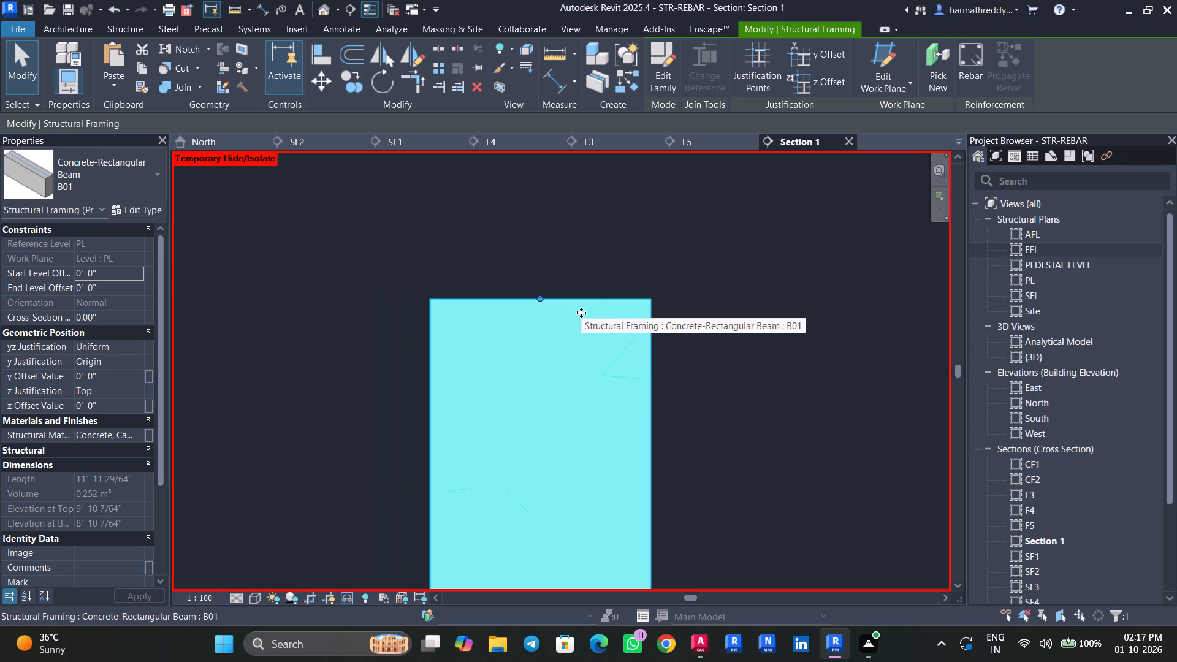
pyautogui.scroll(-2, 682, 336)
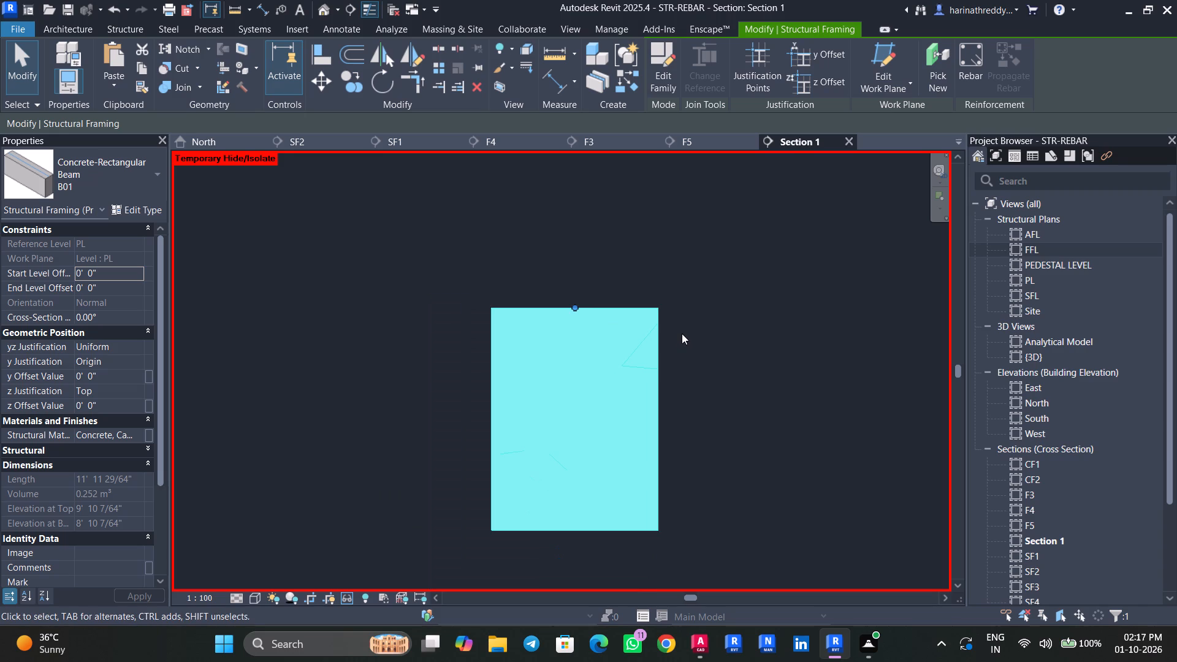
# Check the rebar cover assigned to beam B01 and look through its instance properties.
pyautogui.click(142, 26)
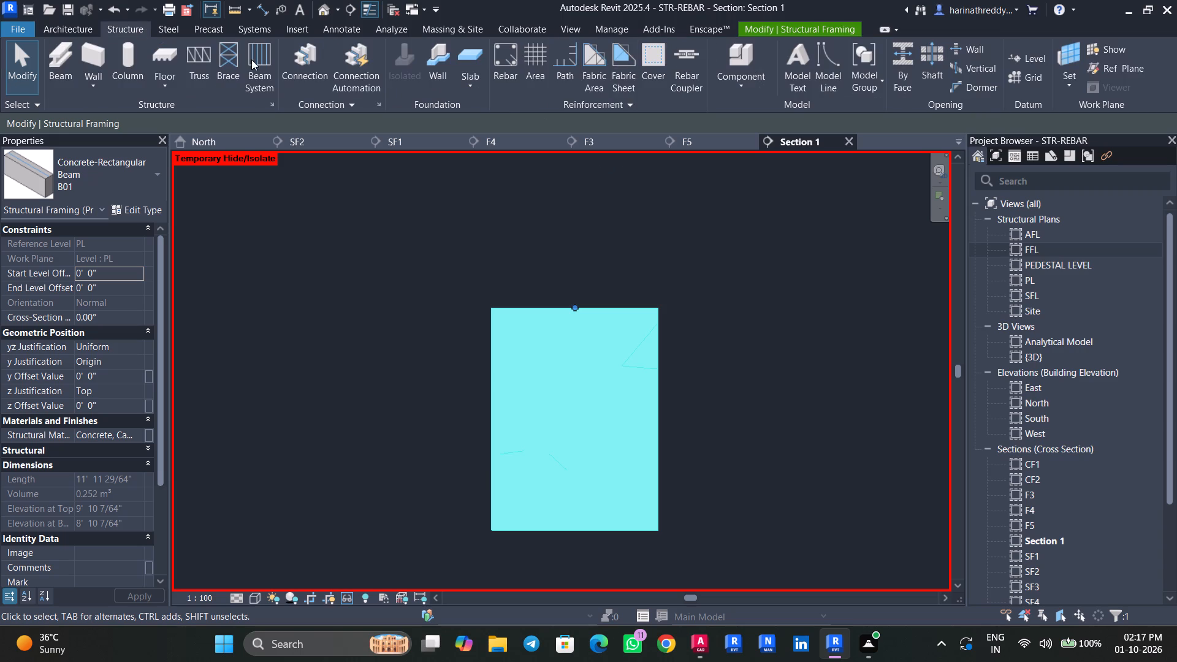
pyautogui.click(653, 80)
pyautogui.click(501, 311)
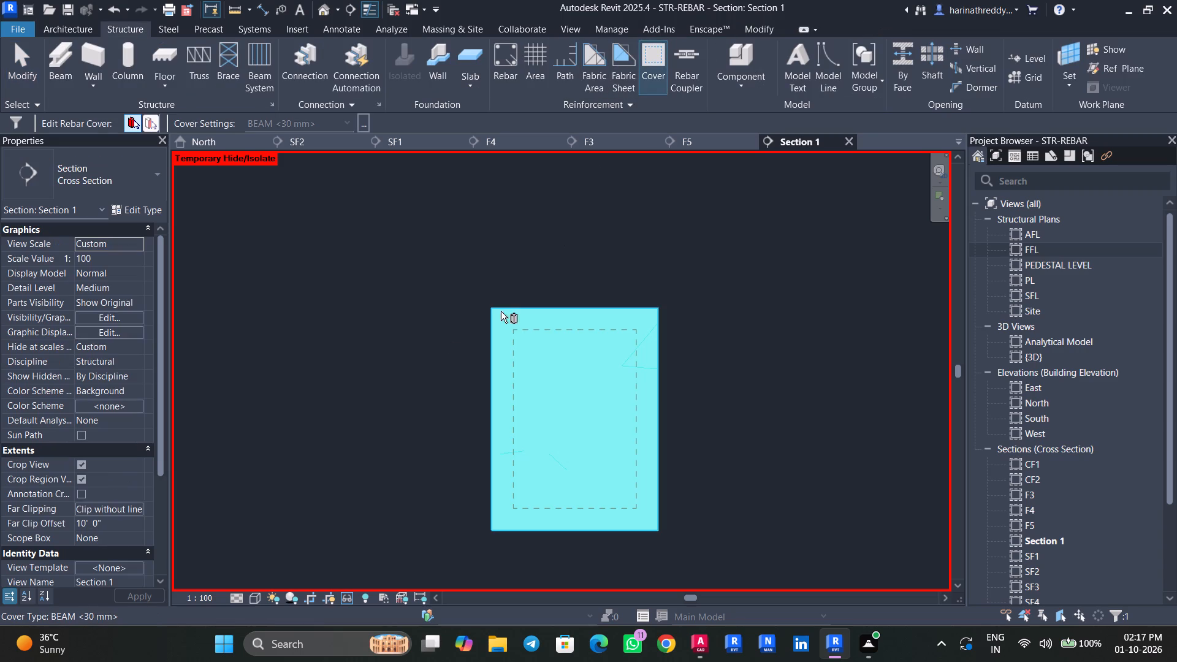
pyautogui.press('Escape')
pyautogui.press('Escape')
pyautogui.click(604, 314)
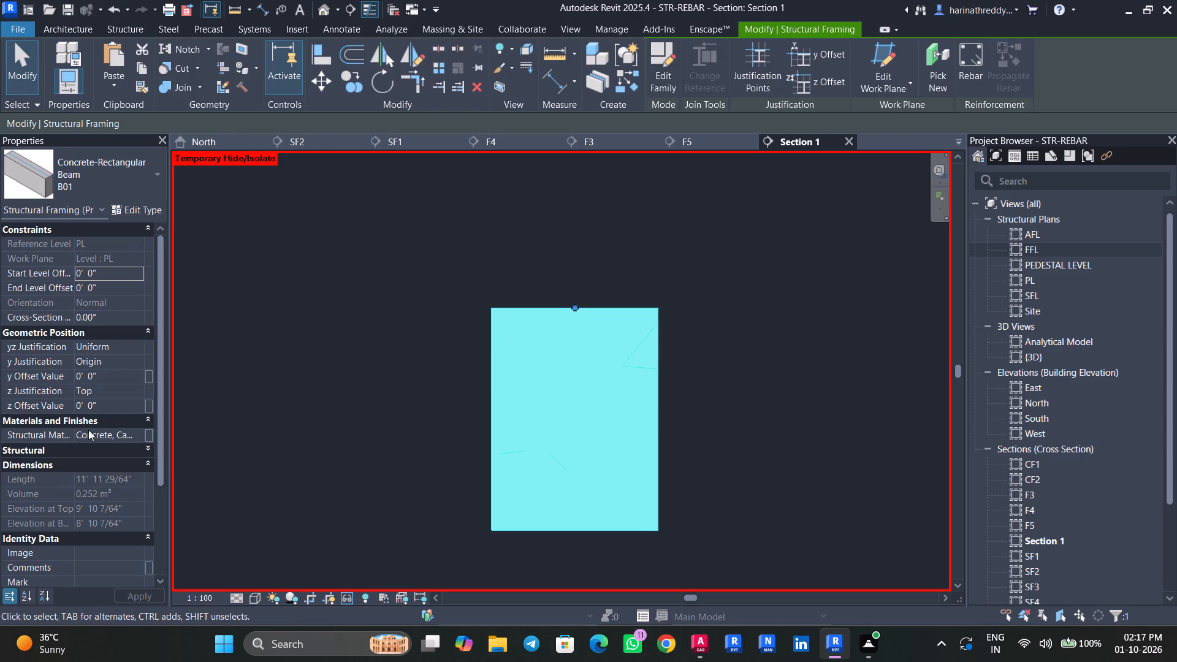
pyautogui.scroll(-2, 105, 394)
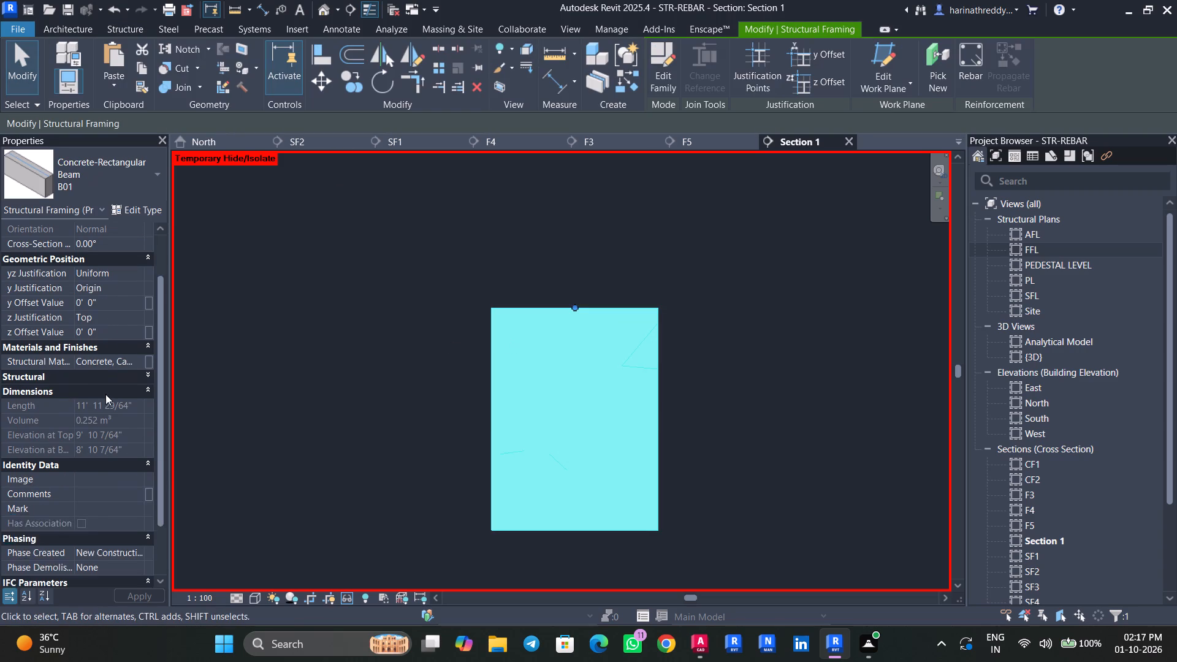
pyautogui.scroll(-5, 105, 394)
pyautogui.scroll(10, 105, 394)
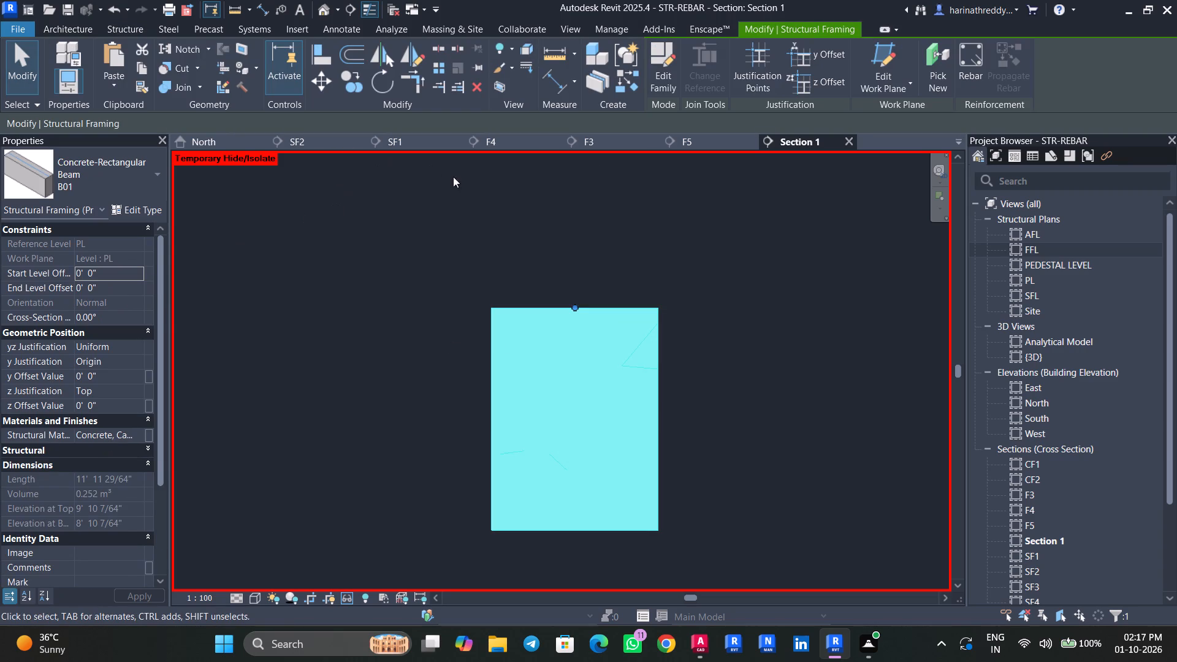
# Reapply the BEAM <30 mm> rebar cover to the concrete beam.
pyautogui.click(119, 28)
pyautogui.click(651, 83)
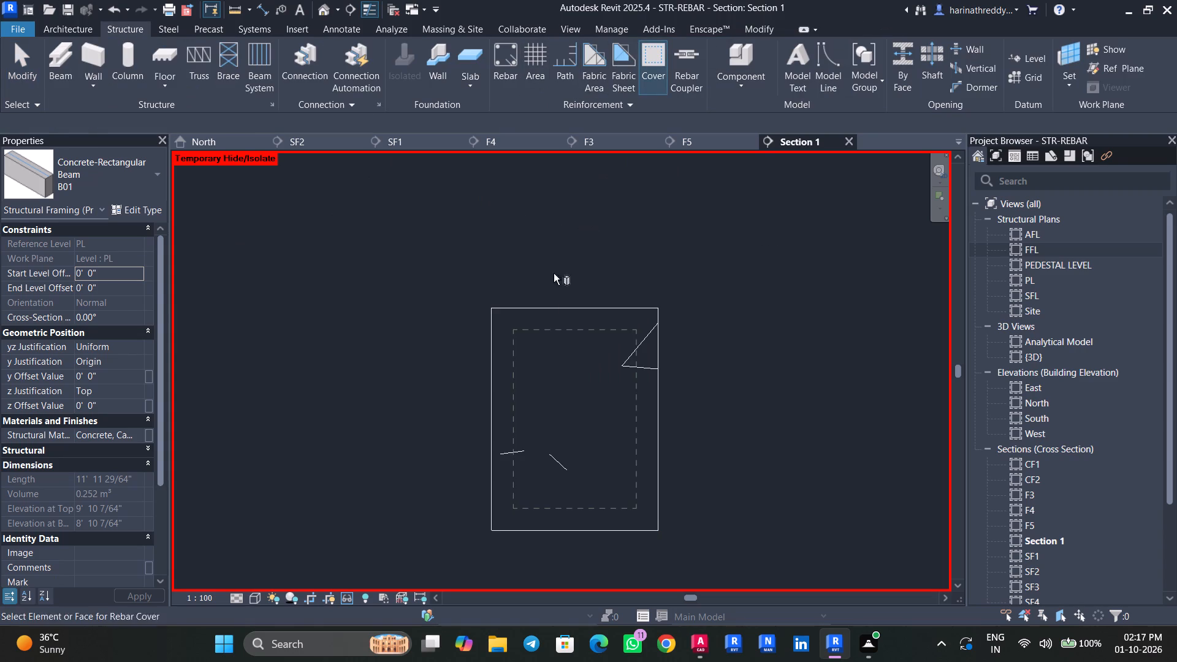
pyautogui.click(538, 304)
pyautogui.click(325, 116)
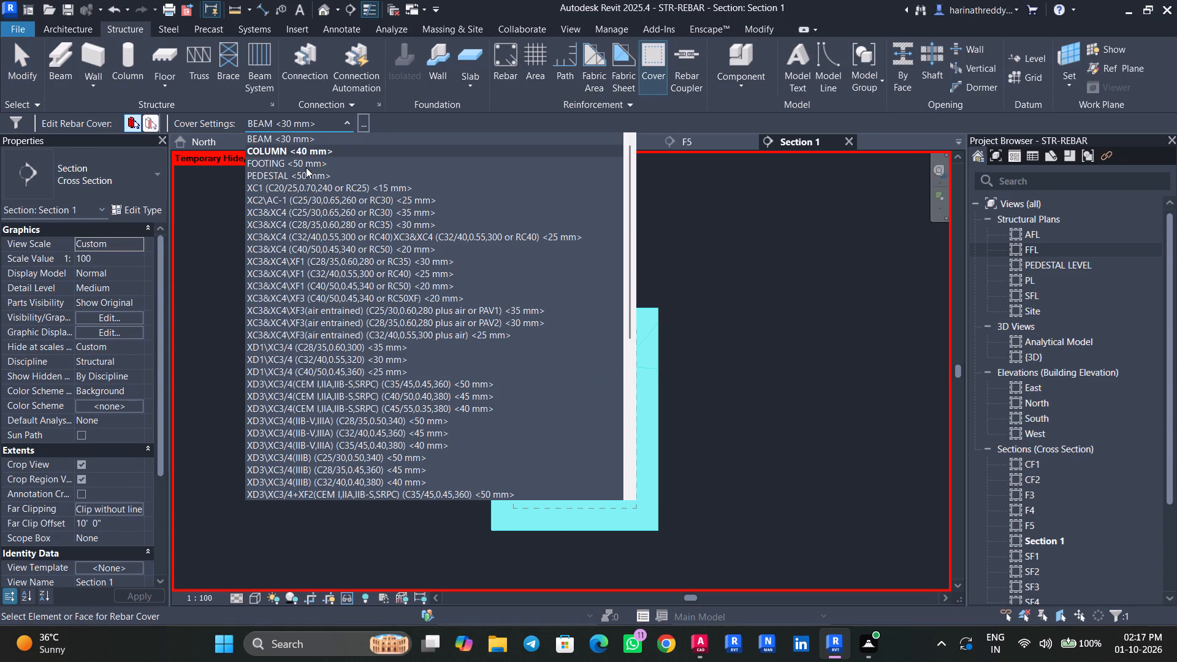
pyautogui.scroll(7, 306, 167)
pyautogui.click(306, 138)
pyautogui.press('Return')
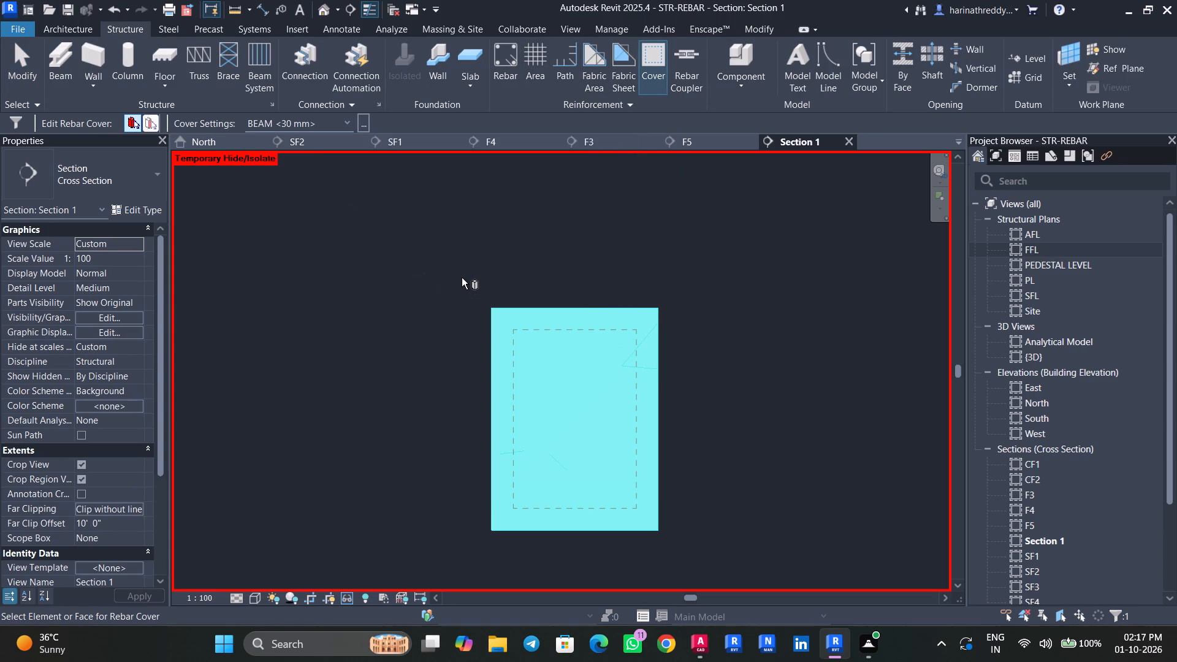
pyautogui.press('Escape')
pyautogui.press('Escape')
# Look through the instance properties of beam B01.
pyautogui.click(542, 306)
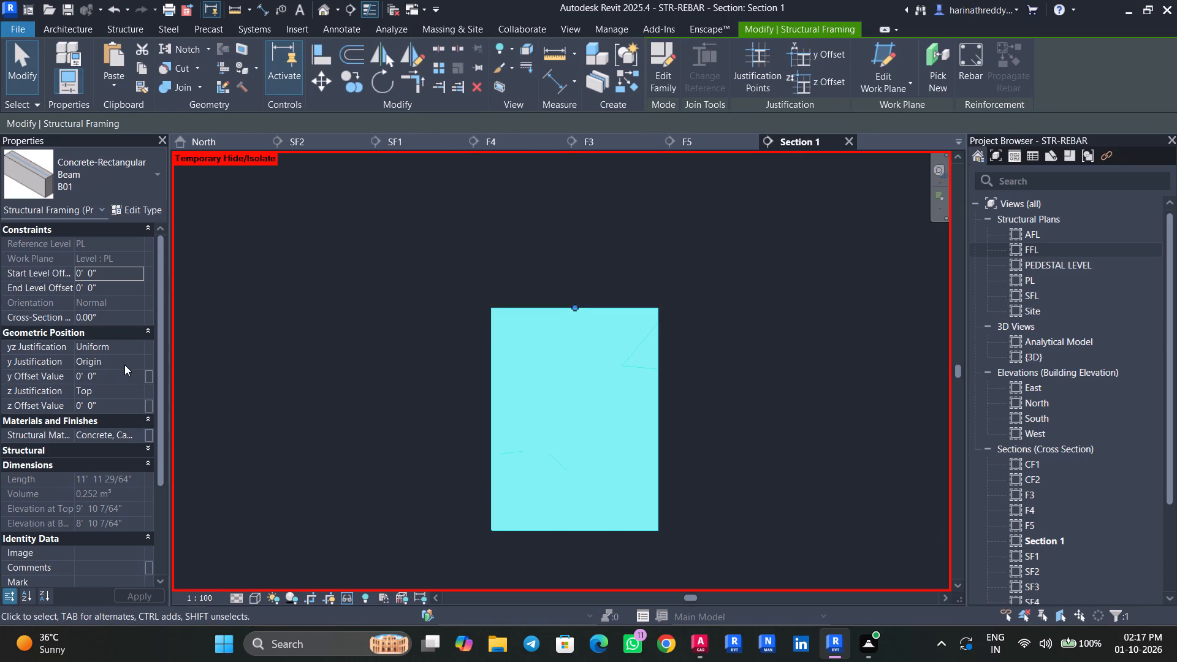
pyautogui.scroll(-2, 124, 365)
pyautogui.scroll(1, 124, 365)
pyautogui.scroll(-8, 124, 365)
pyautogui.scroll(5, 124, 365)
pyautogui.scroll(-3, 124, 365)
pyautogui.scroll(2, 124, 365)
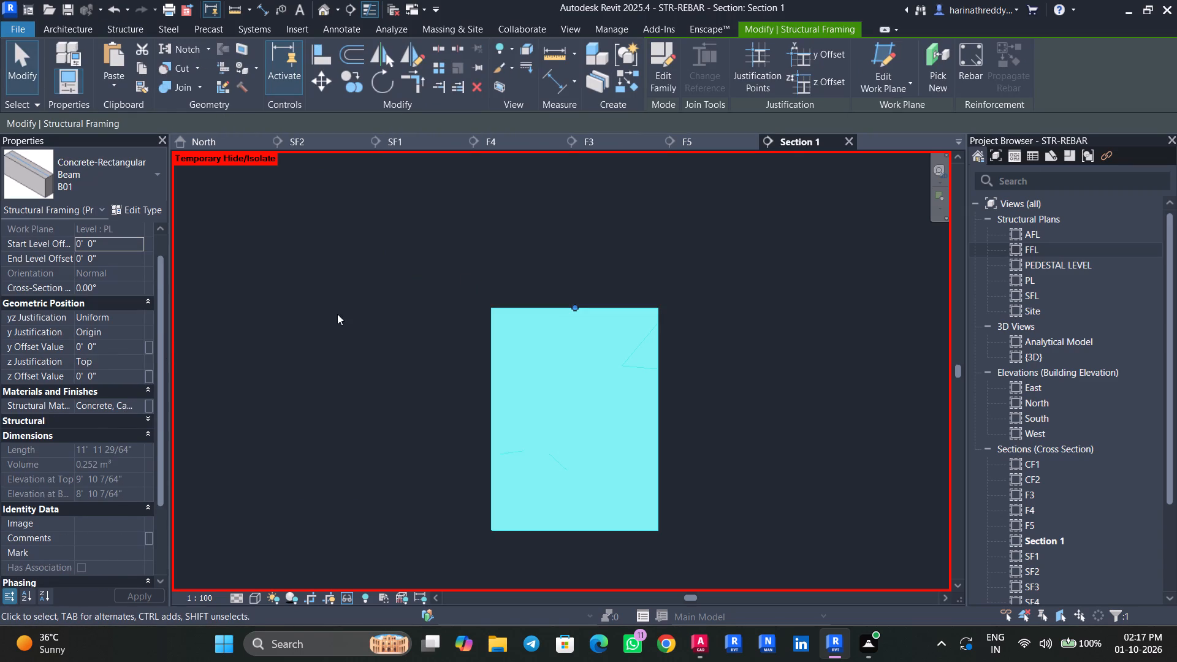
# Start Rebar placement for beam B01 and open the placement options.
pyautogui.click(967, 75)
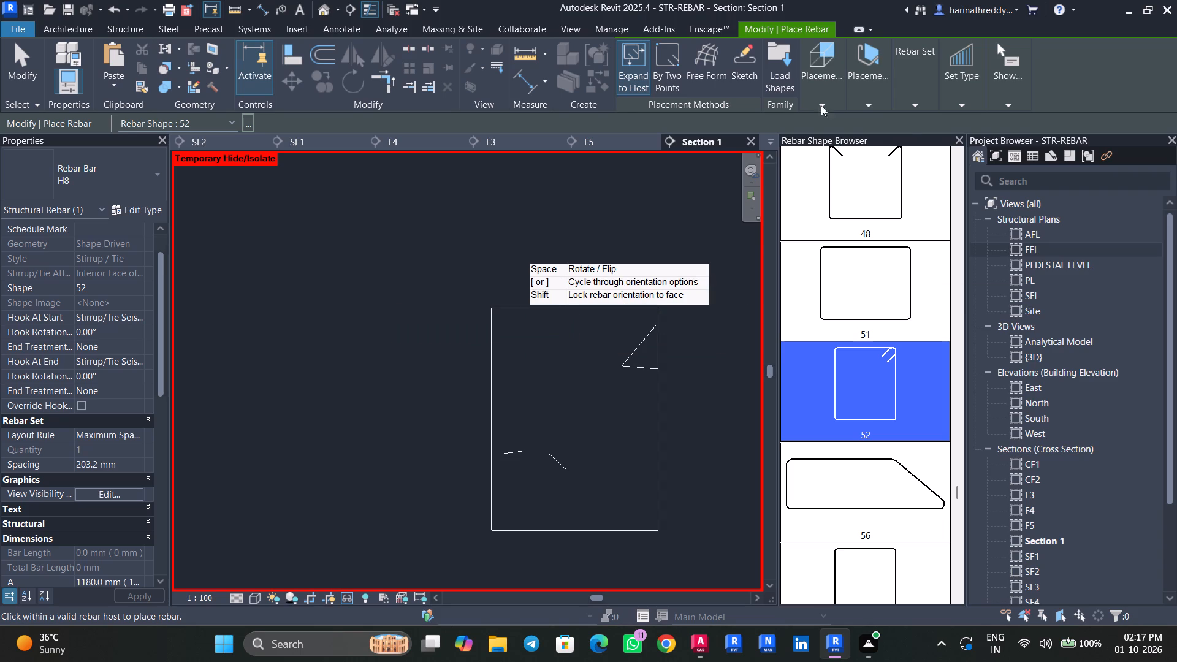
pyautogui.click(807, 92)
pyautogui.click(831, 120)
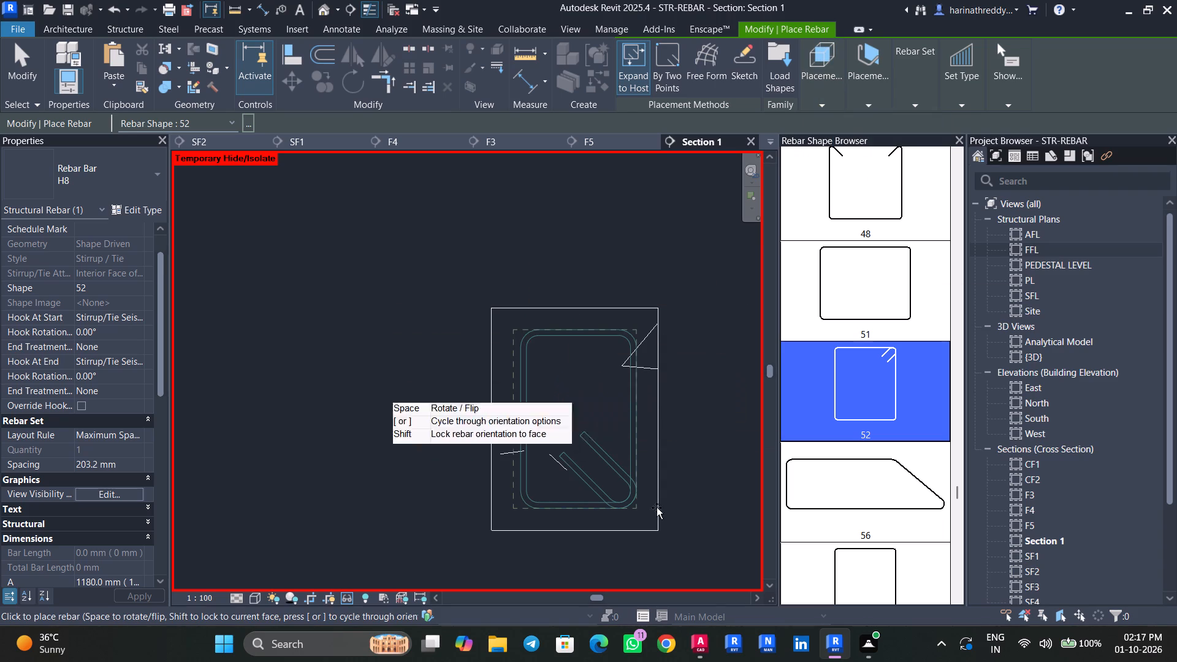
# Switch to AutoCAD and examine the midspan and support reinforcement callouts in the C/S OF B01 section details.
pyautogui.click(701, 639)
pyautogui.scroll(5, 161, 310)
pyautogui.moveTo(164, 296); pyautogui.dragTo(166, 298, button='middle')
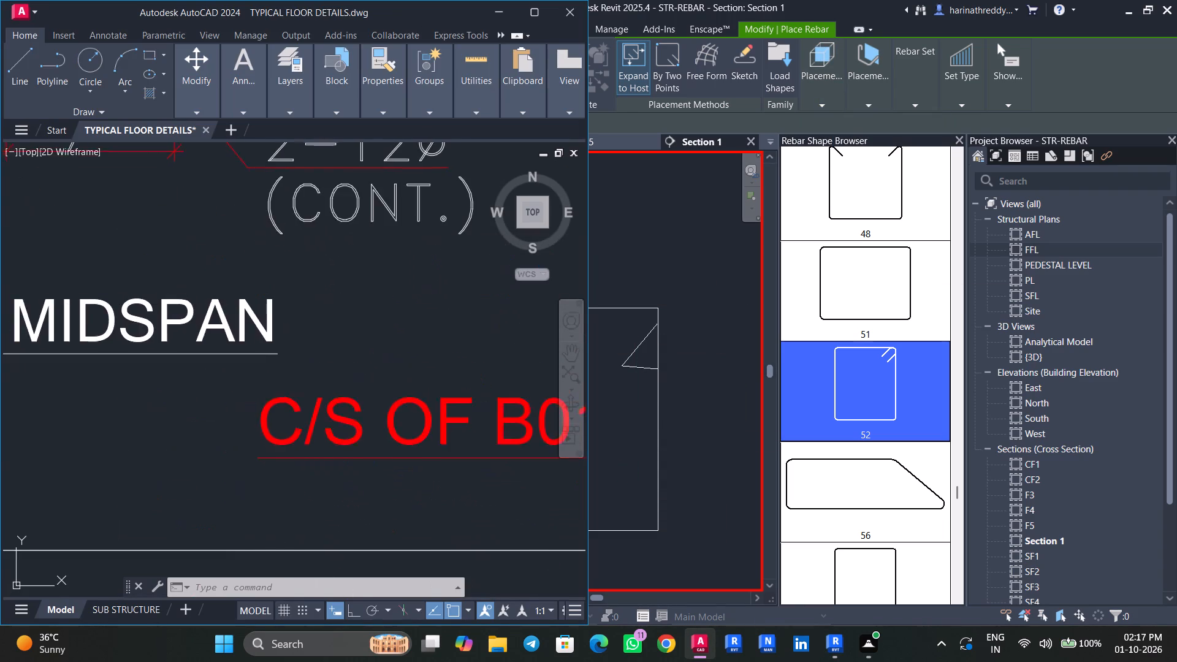
pyautogui.moveTo(166, 298); pyautogui.dragTo(305, 389, button='middle')
pyautogui.scroll(-4, 308, 390)
pyautogui.moveTo(298, 367); pyautogui.dragTo(324, 408, button='middle')
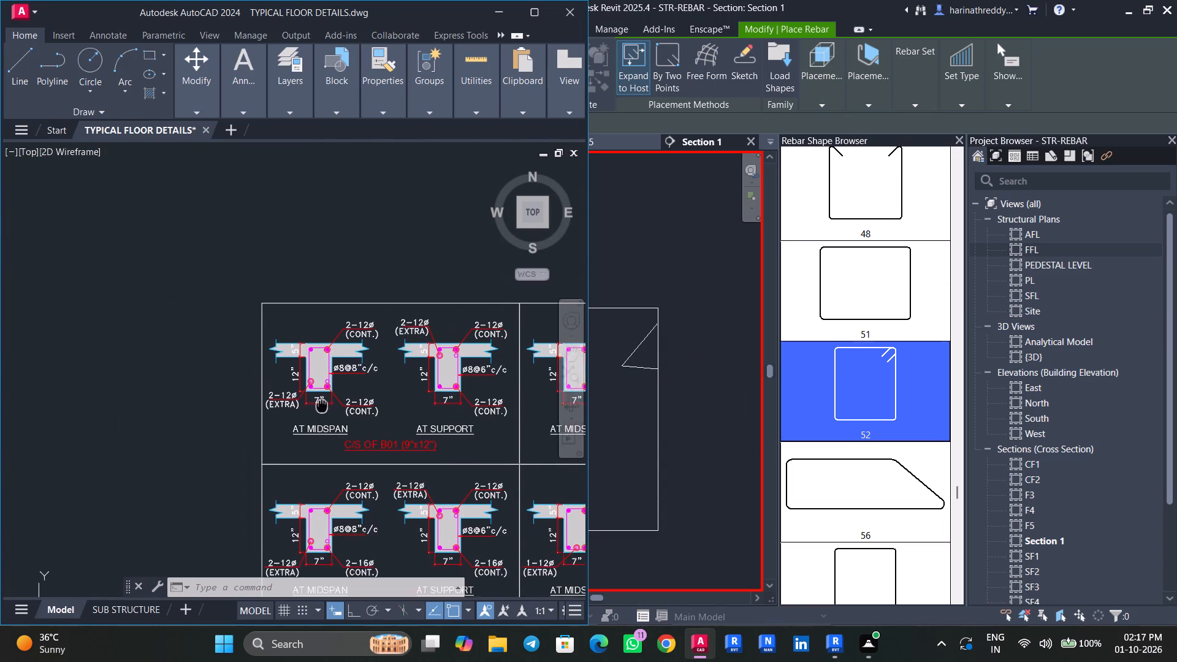
pyautogui.moveTo(324, 408); pyautogui.dragTo(325, 411, button='middle')
pyautogui.scroll(2, 322, 390)
pyautogui.moveTo(388, 436); pyautogui.dragTo(382, 432, button='middle')
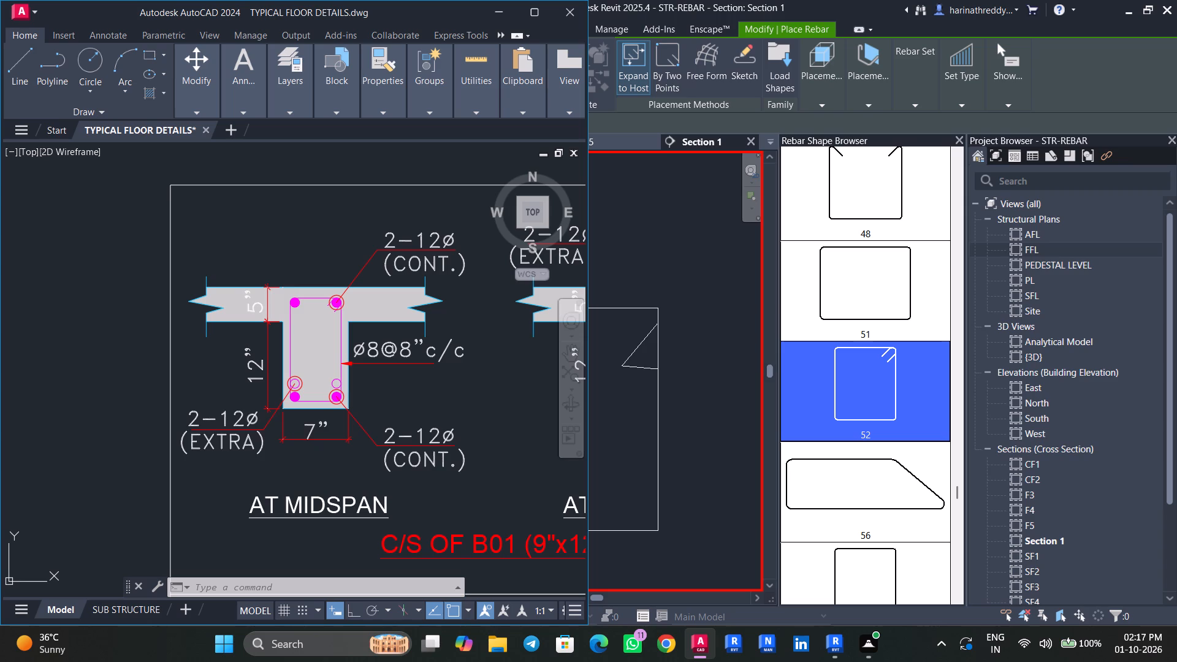
pyautogui.moveTo(402, 432); pyautogui.dragTo(176, 428, button='middle')
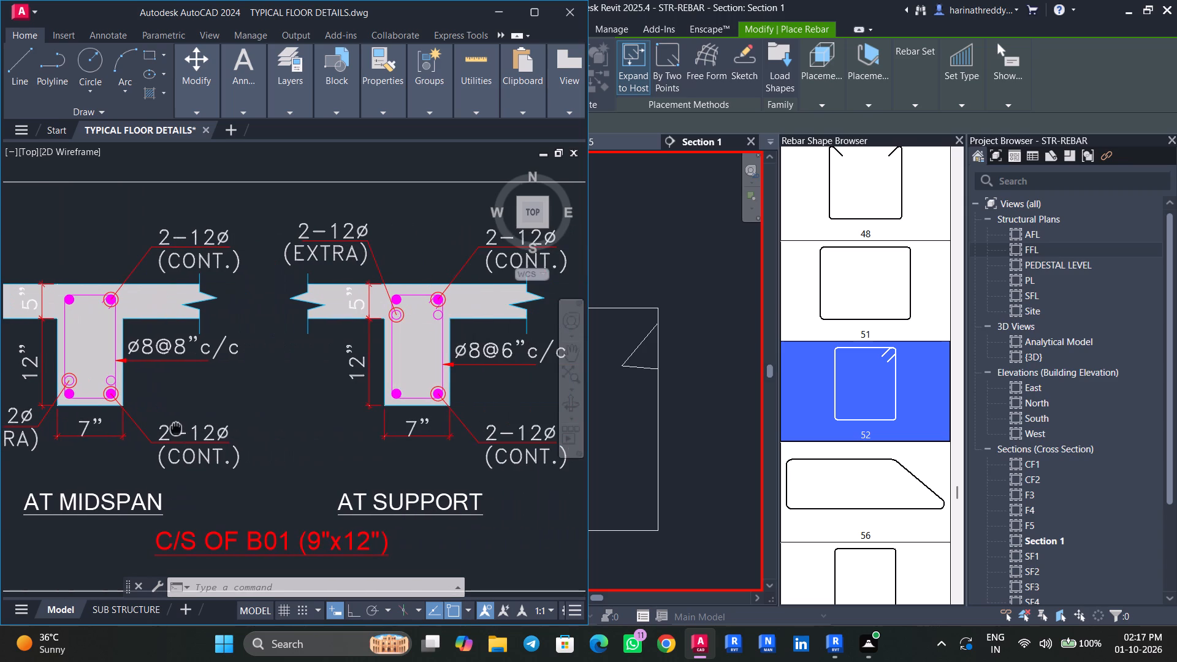
pyautogui.moveTo(176, 428); pyautogui.dragTo(175, 428, button='middle')
pyautogui.scroll(-1, 214, 428)
pyautogui.moveTo(214, 428); pyautogui.dragTo(258, 424, button='middle')
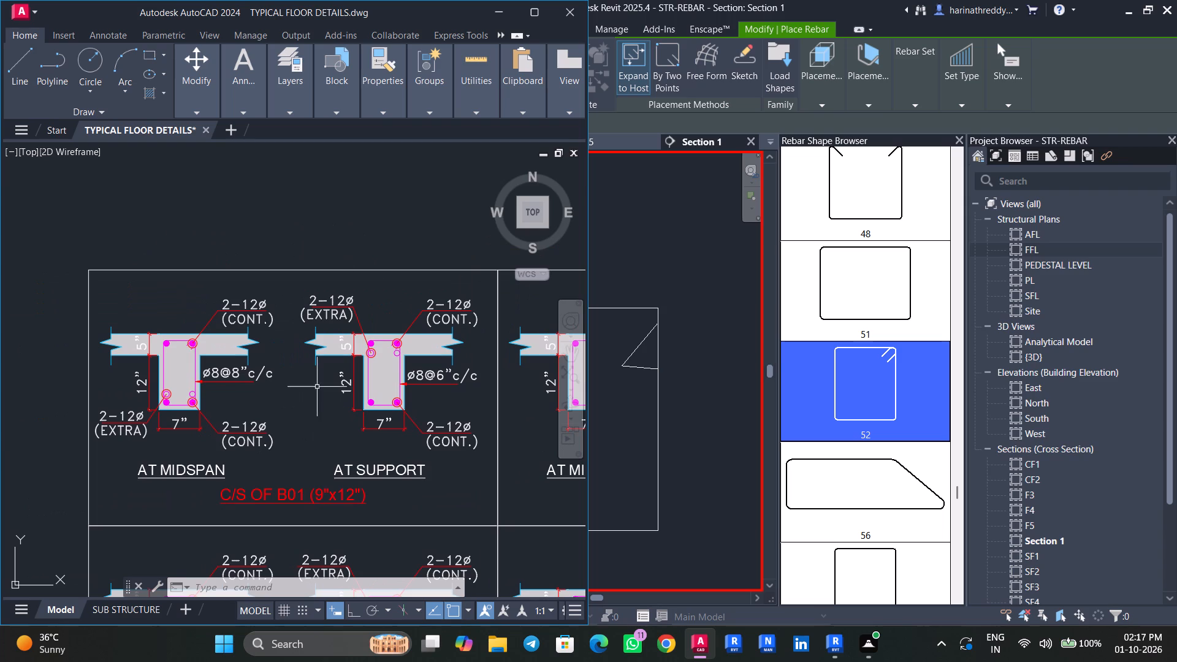
pyautogui.click(492, 10)
# Place an H8 stirrup set of rebar shape 52 inside beam B01 in Revit's Section 1 view, hooks in the upper corner.
pyautogui.click(94, 172)
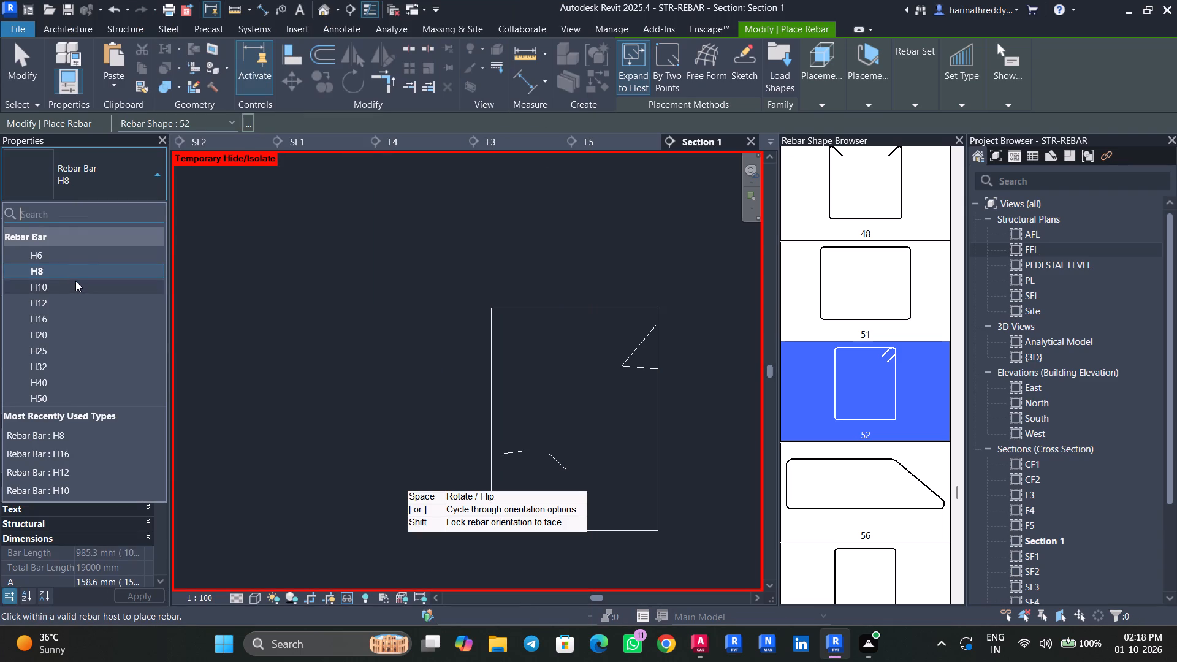
pyautogui.click(71, 268)
pyautogui.click(612, 376)
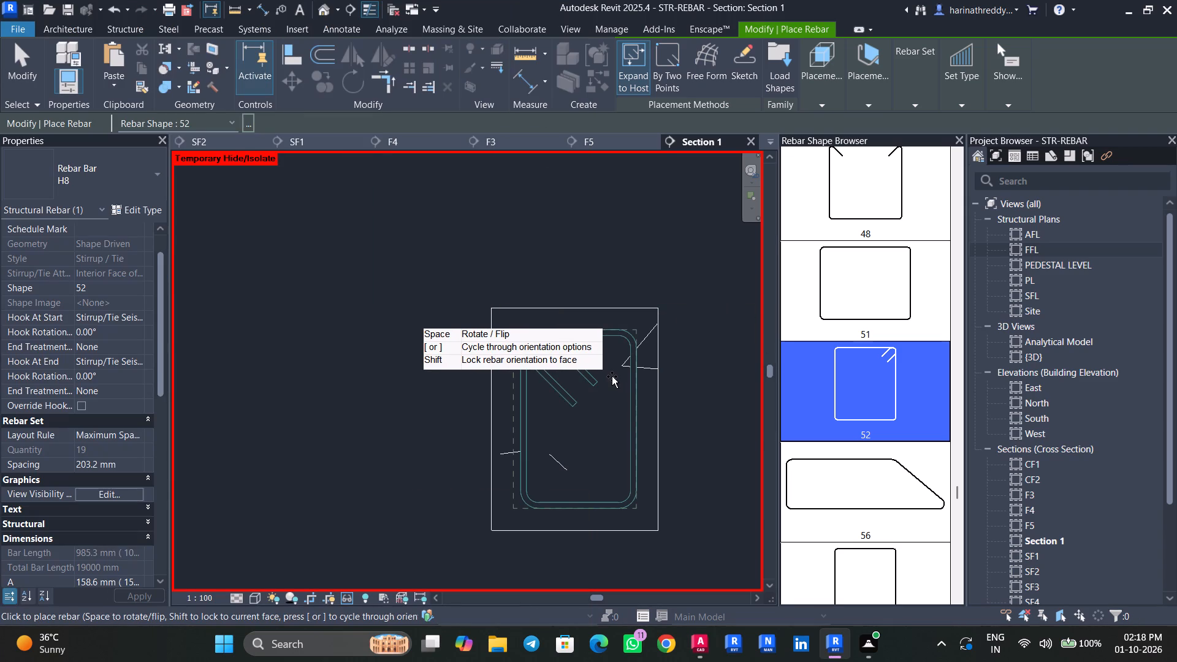
pyautogui.press('Escape')
pyautogui.press('Escape')
pyautogui.press('Escape')
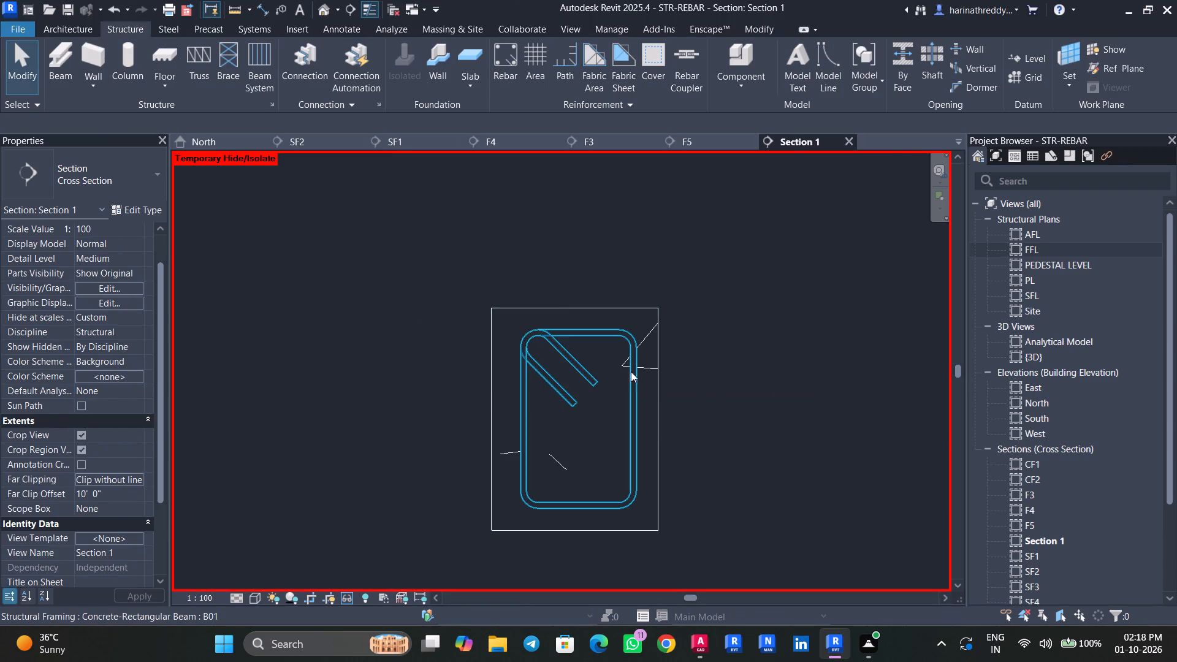
# Check the selected stirrup against the stirrup diameter and spacing callout in AutoCAD's B01 midspan detail.
pyautogui.click(636, 363)
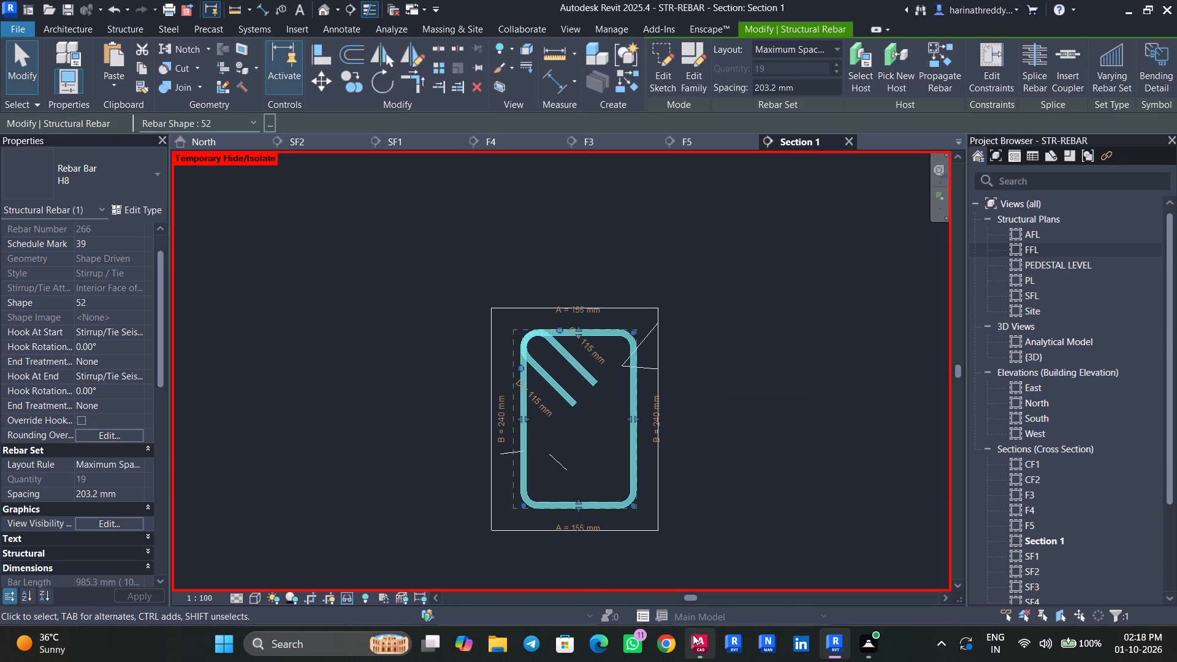
pyautogui.click(694, 635)
pyautogui.scroll(2, 181, 374)
pyautogui.moveTo(253, 405); pyautogui.dragTo(309, 430, button='middle')
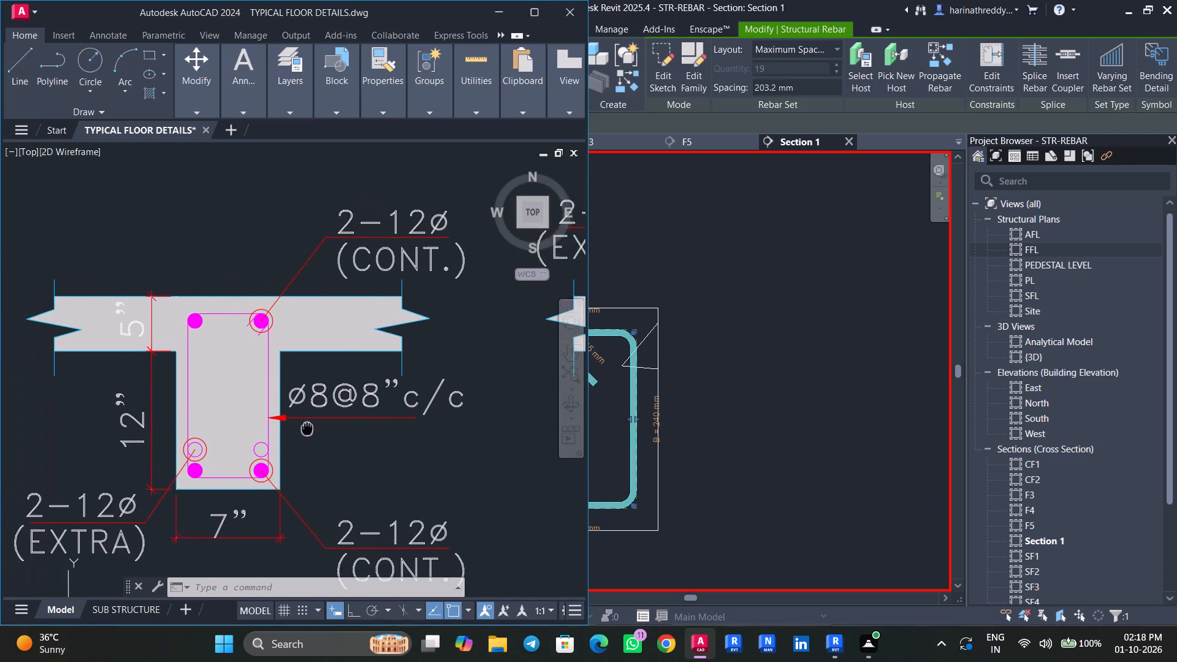
pyautogui.moveTo(309, 430); pyautogui.dragTo(368, 447, button='middle')
pyautogui.scroll(-1, 368, 447)
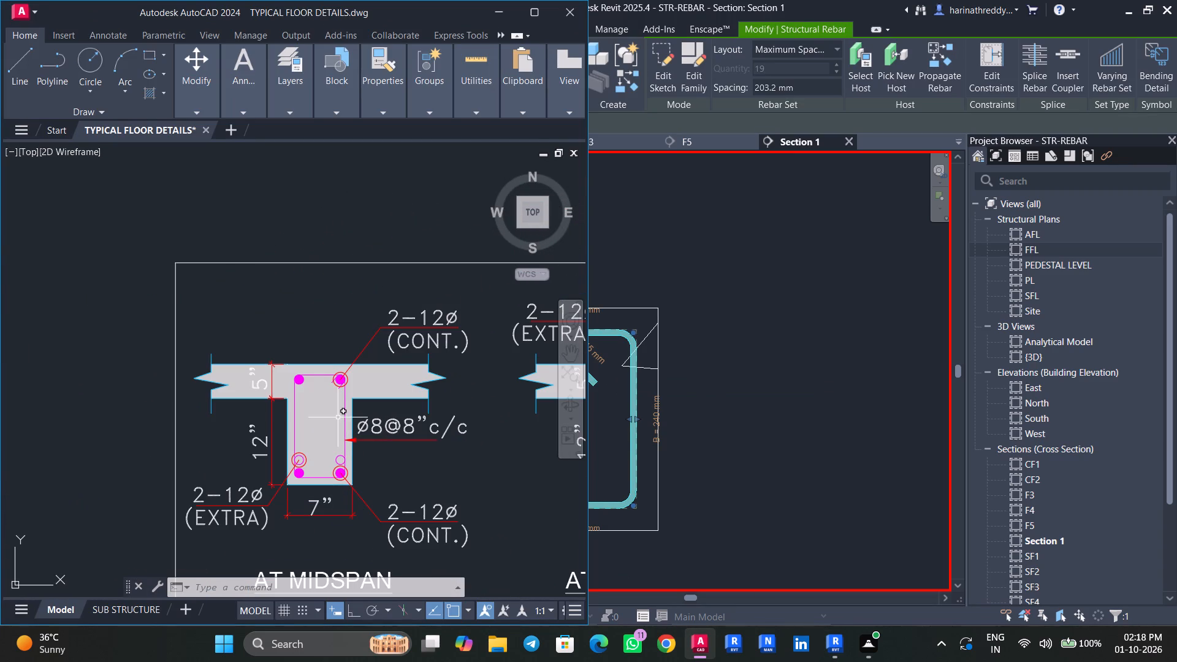
pyautogui.click(341, 414)
pyautogui.click(436, 471)
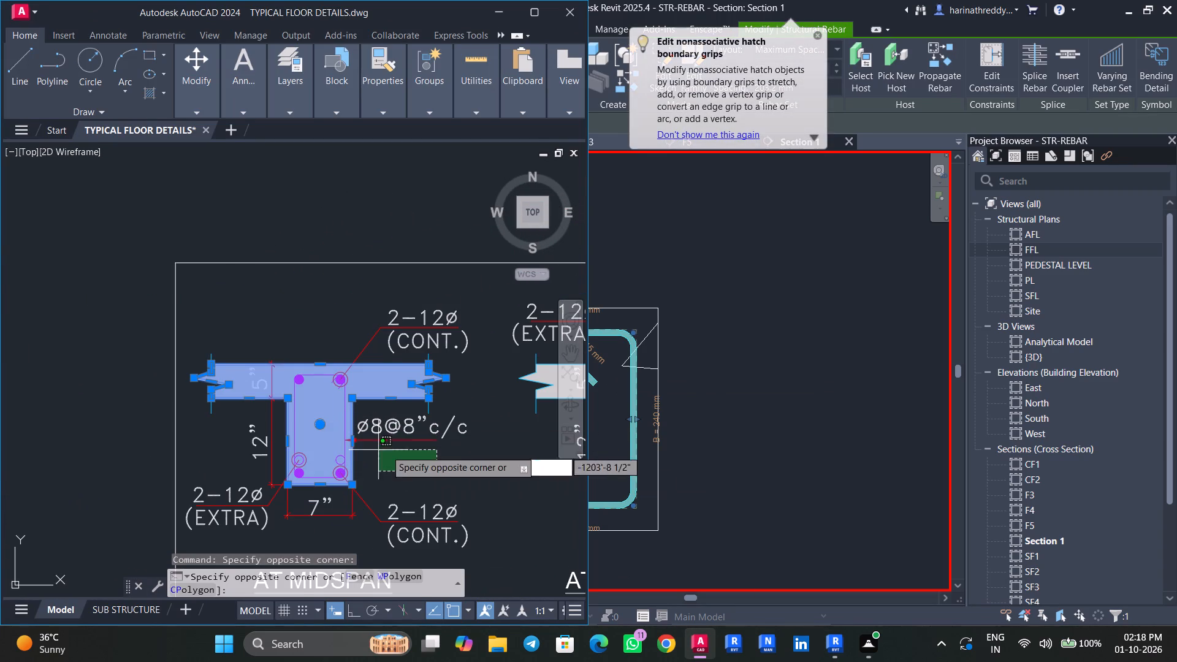
pyautogui.click(408, 463)
pyautogui.press('Escape')
pyautogui.press('Escape')
pyautogui.press('Escape')
pyautogui.press('Escape')
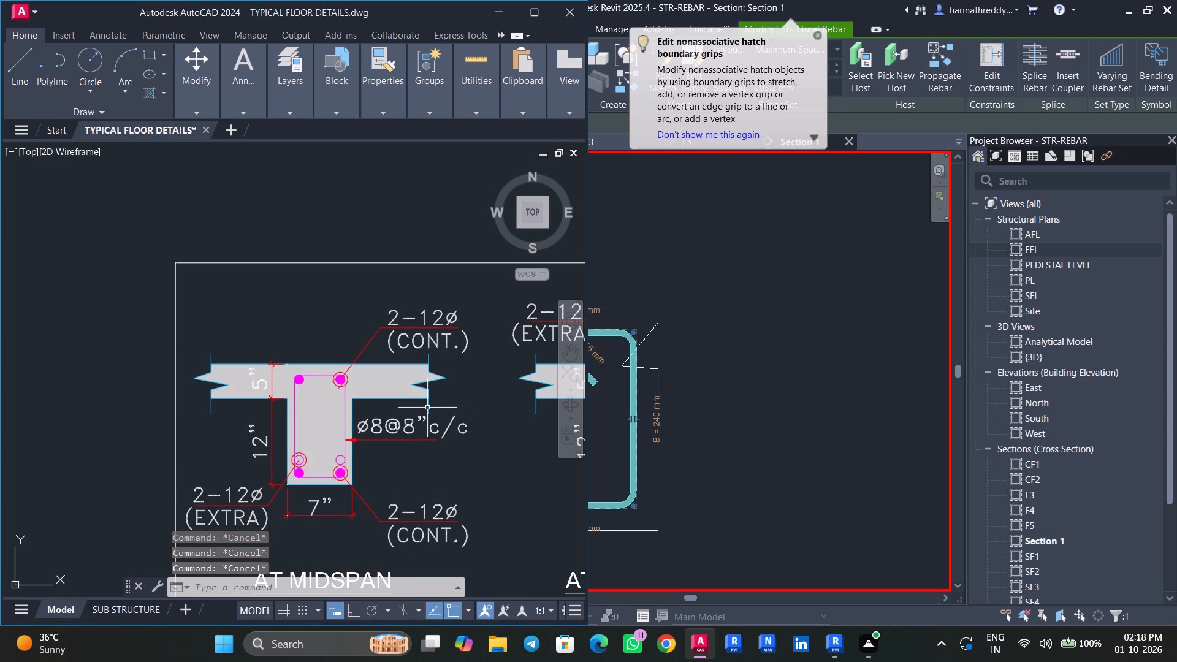
pyautogui.click(500, 12)
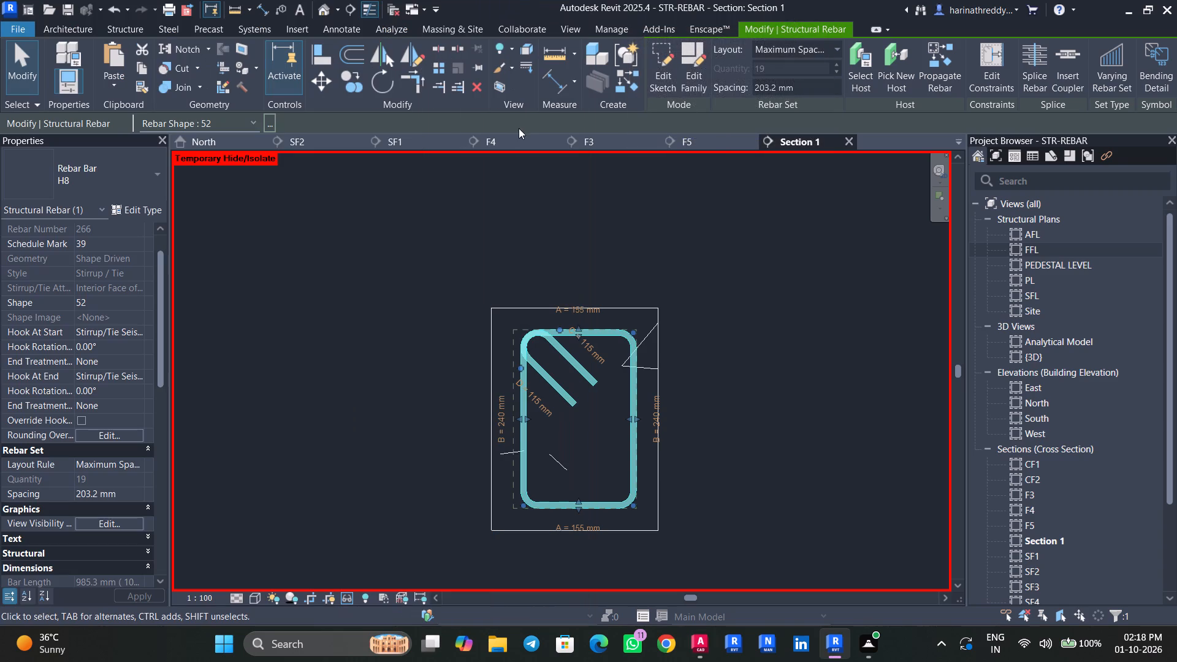
# Set the spacing of beam B01's H8 stirrup set to 8".
pyautogui.click(133, 490)
pyautogui.write('8"')
pyautogui.press('Return')
# Compare the midspan and support section details of B01 in the AutoCAD drawing.
pyautogui.click(699, 649)
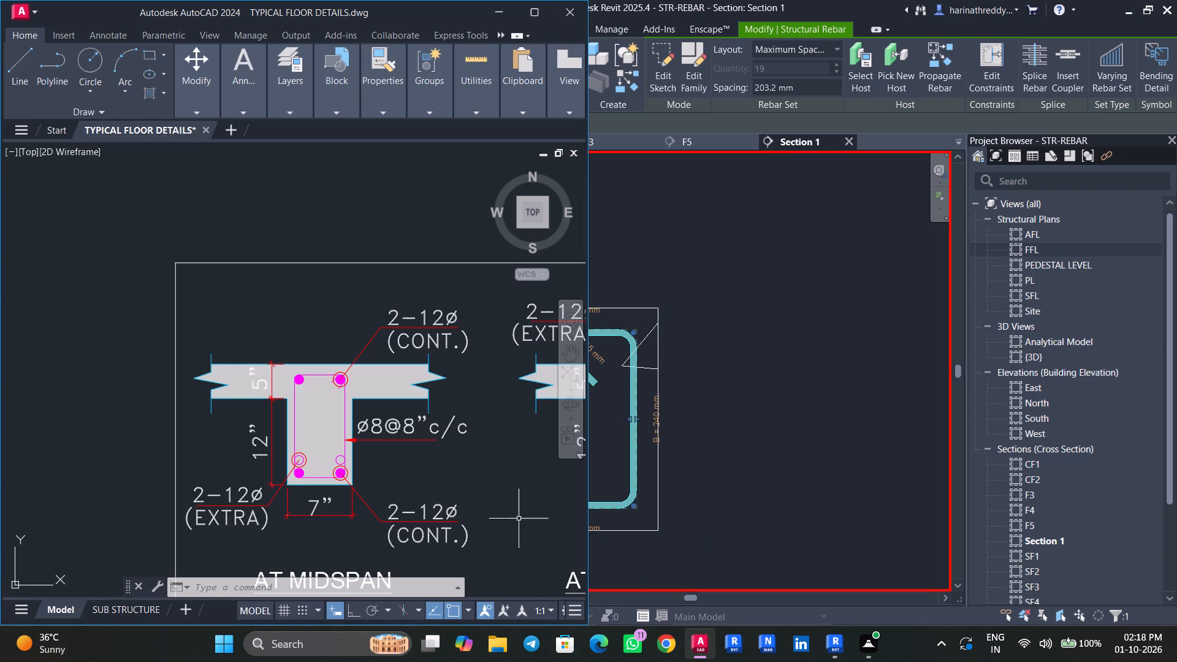
pyautogui.moveTo(407, 476); pyautogui.dragTo(189, 436, button='middle')
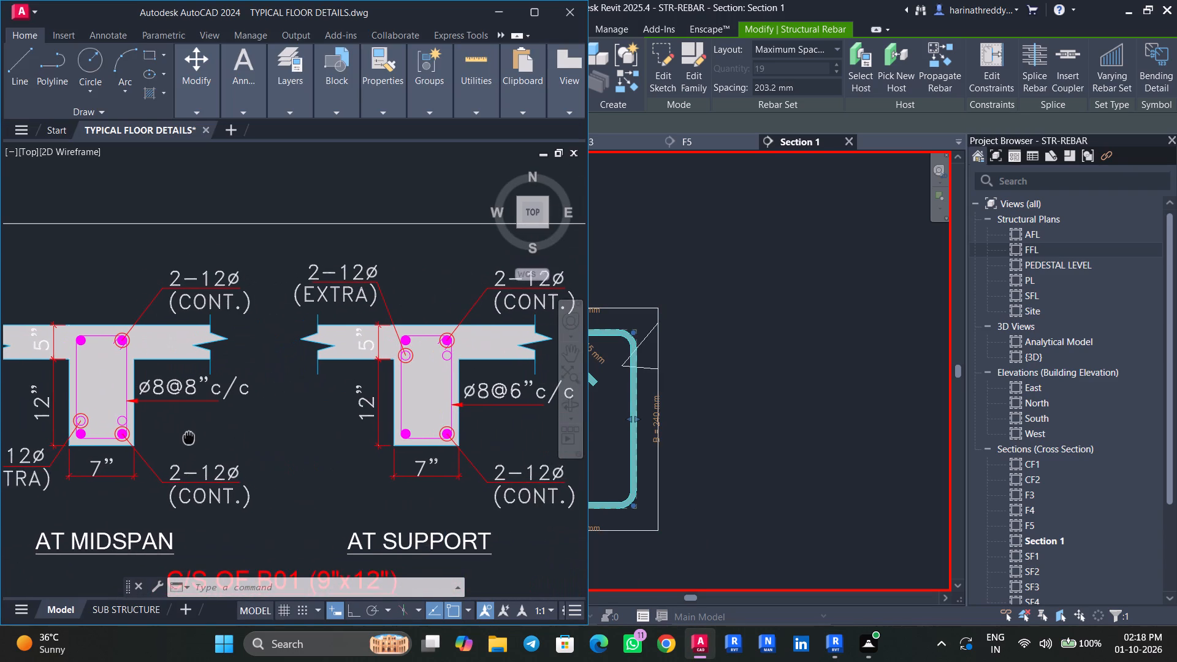
pyautogui.moveTo(189, 436); pyautogui.dragTo(208, 424, button='middle')
pyautogui.scroll(-1, 208, 424)
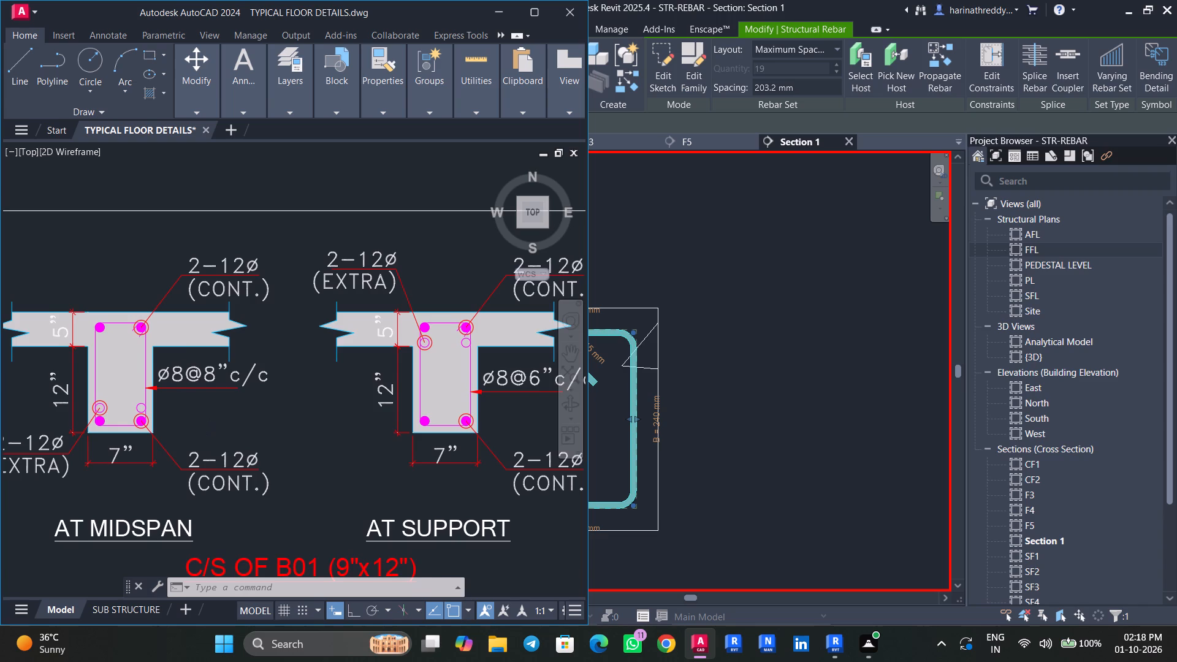
pyautogui.click(505, 12)
# Open the type properties of beam B01 in Revit and close them without changes.
pyautogui.scroll(4, 522, 378)
pyautogui.press('Escape')
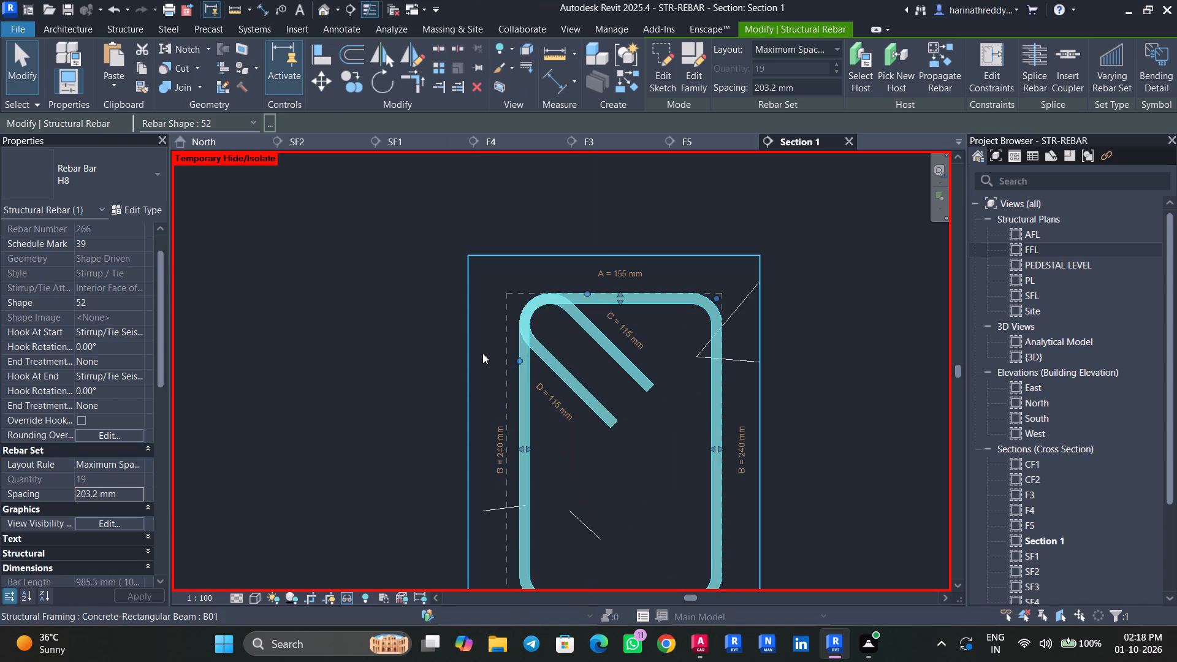
pyautogui.click(470, 349)
pyautogui.click(152, 210)
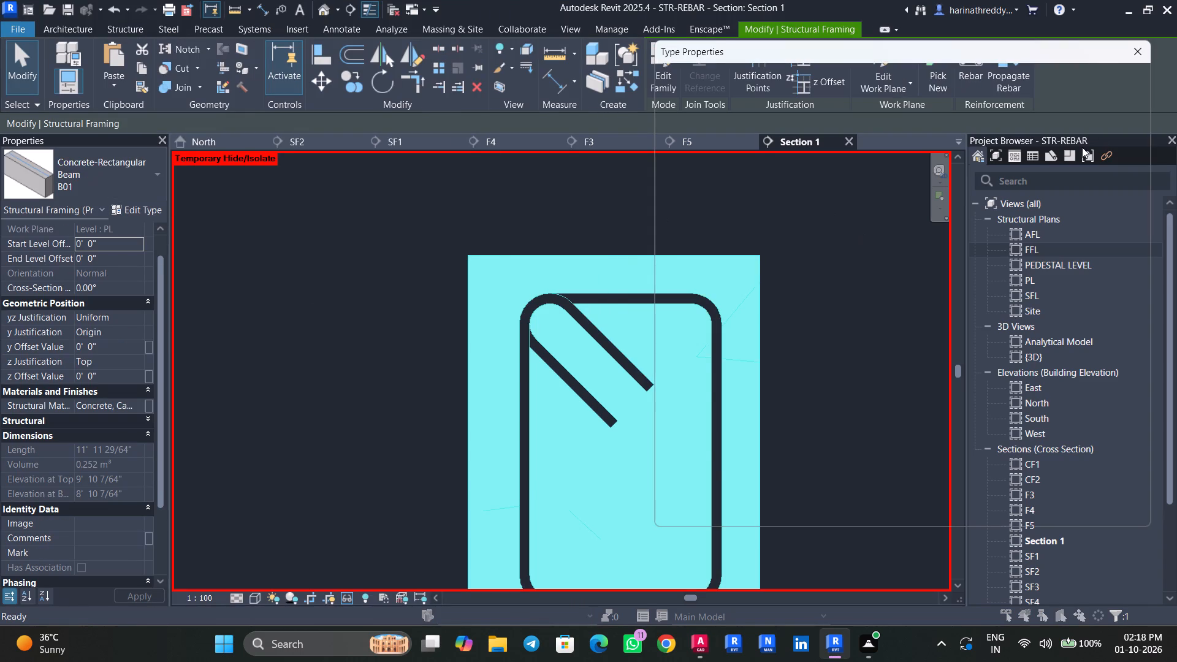
pyautogui.click(1145, 49)
pyautogui.press('Escape')
pyautogui.press('Escape')
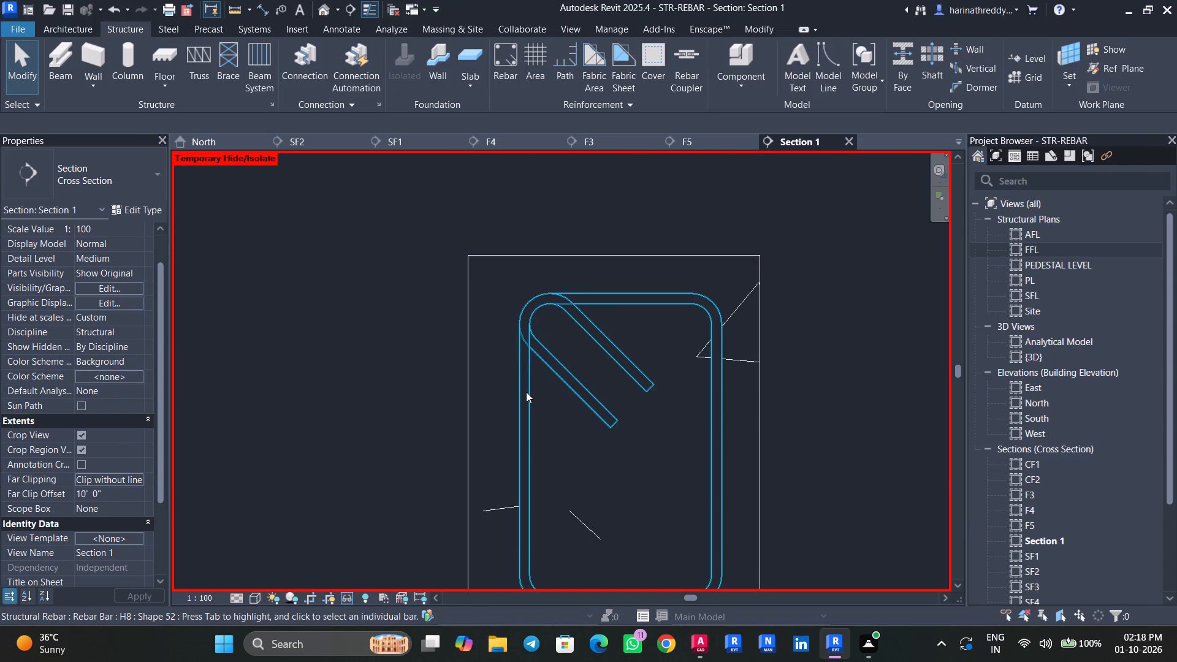
# Recheck the placed stirrup against the B01 section details in AutoCAD.
pyautogui.click(526, 392)
pyautogui.click(693, 641)
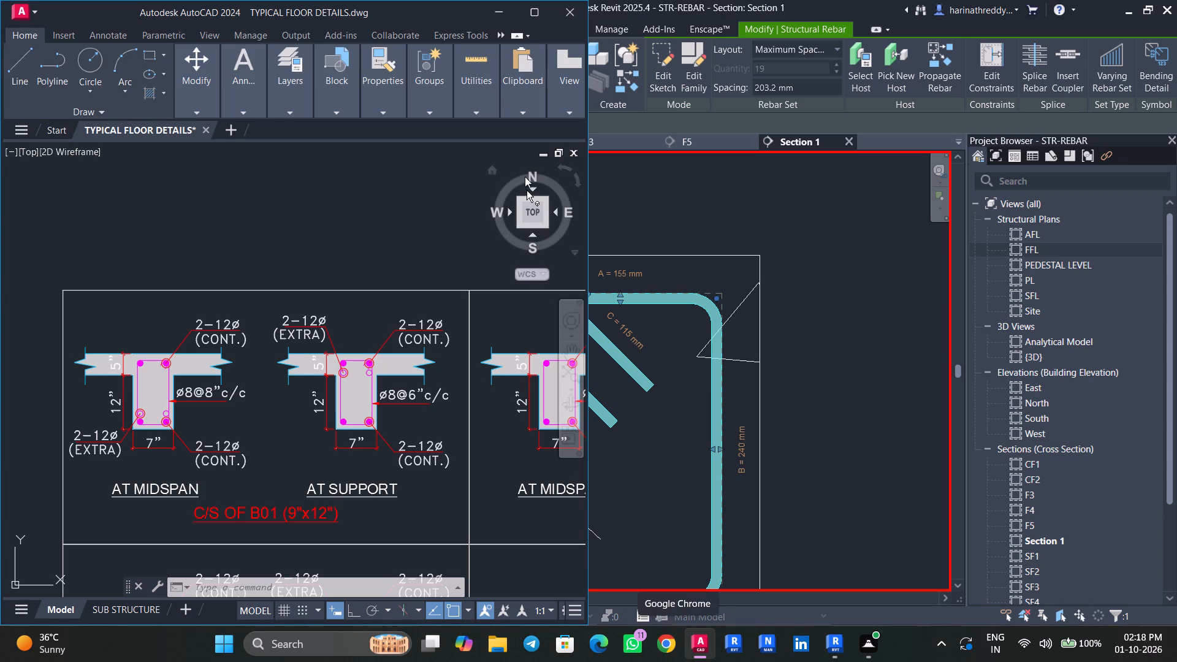
pyautogui.click(492, 9)
pyautogui.press('Escape')
pyautogui.press('Escape')
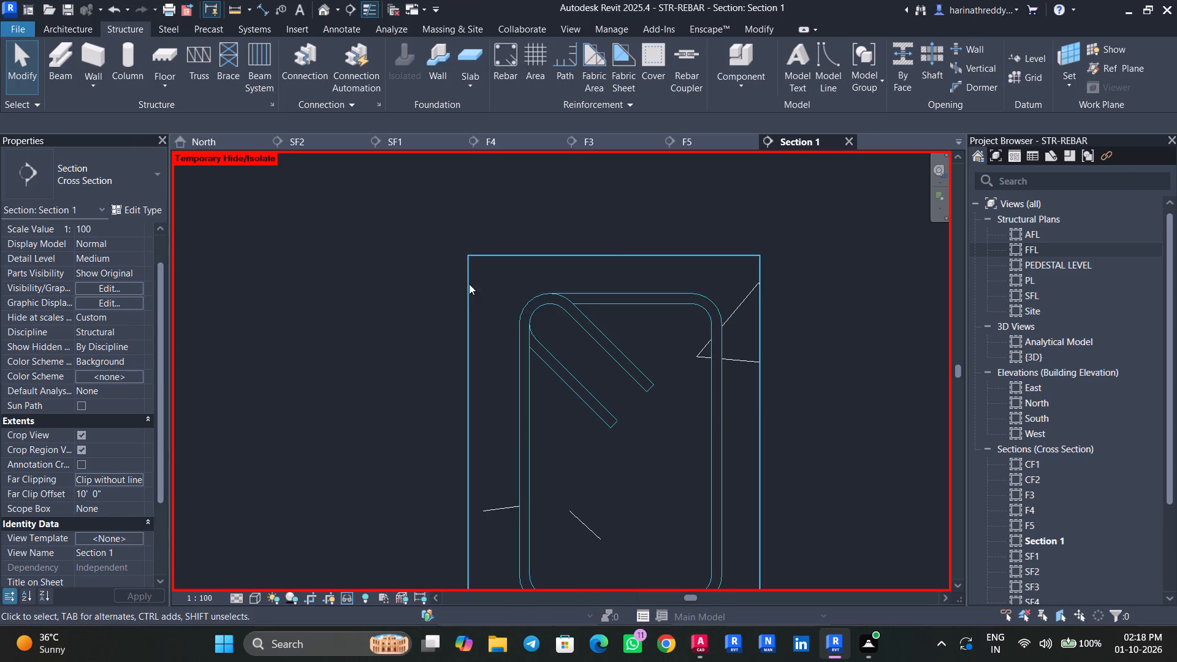
# Place a pair of straight H12 bars, shape 00, perpendicular to cover near the top of beam B01 inside the stirrup.
pyautogui.click(470, 284)
pyautogui.click(967, 61)
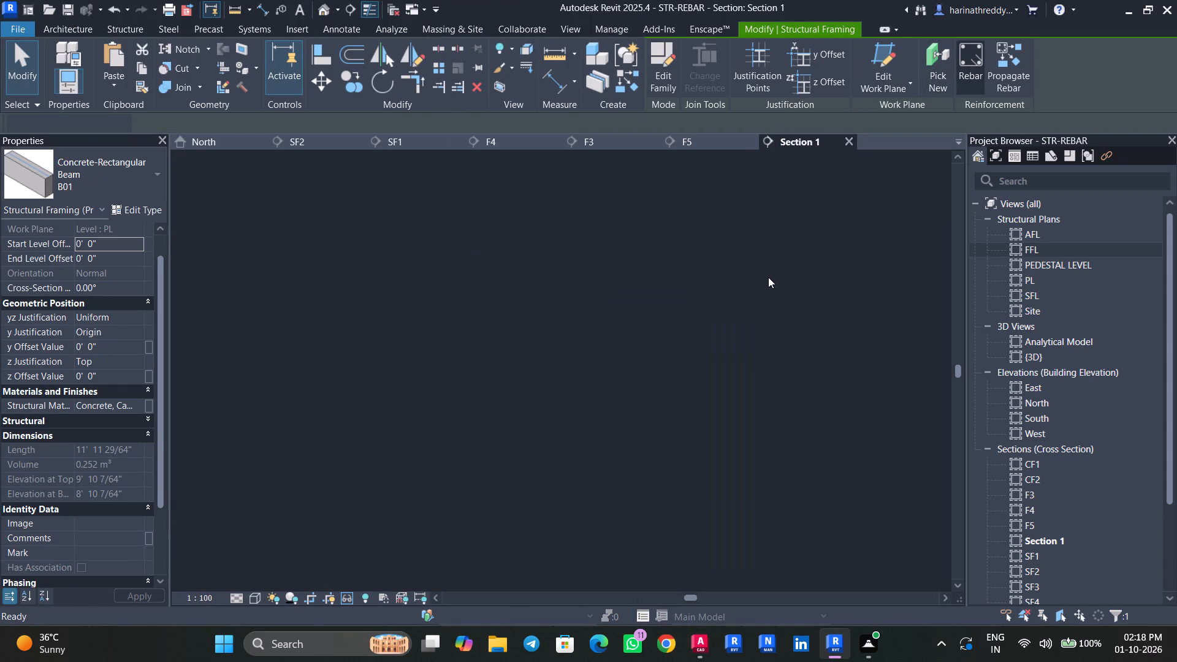
pyautogui.scroll(5, 872, 250)
pyautogui.moveTo(956, 457); pyautogui.dragTo(956, 235)
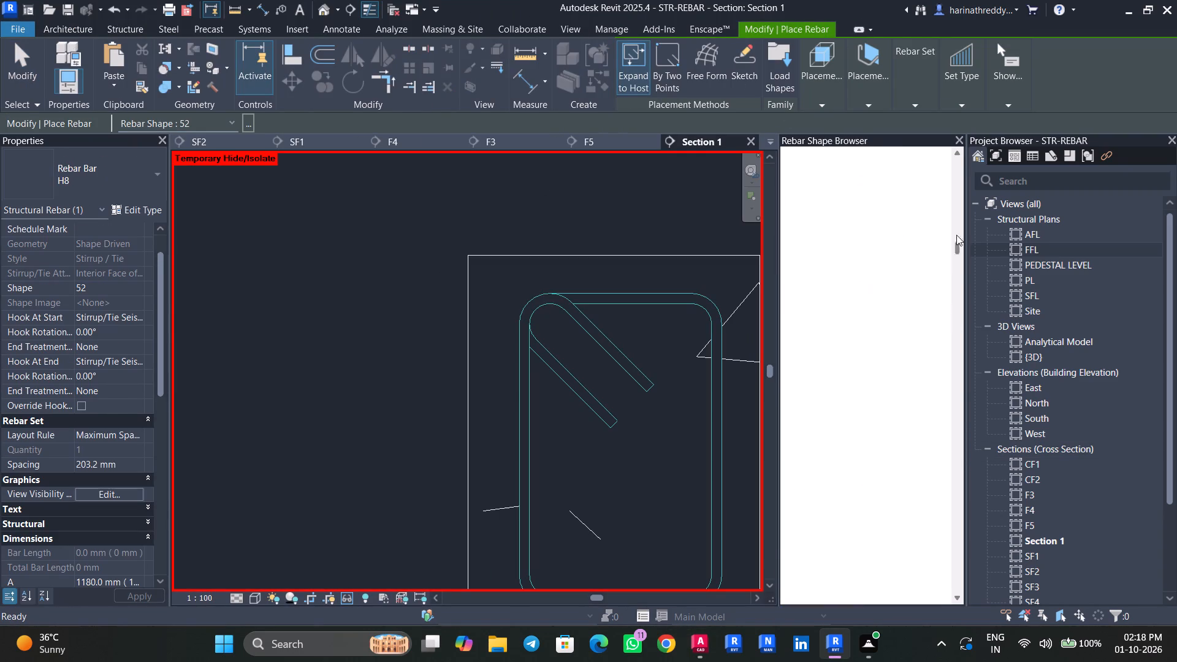
pyautogui.moveTo(956, 235); pyautogui.dragTo(958, 142)
pyautogui.click(835, 192)
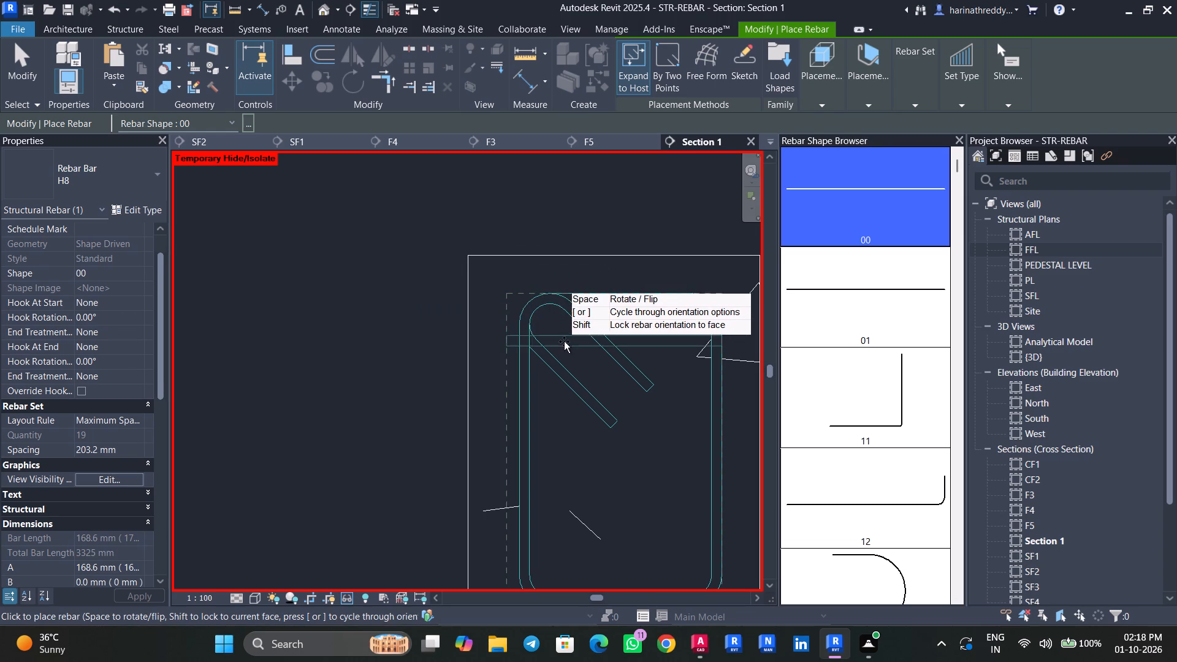
pyautogui.click(795, 100)
pyautogui.click(870, 102)
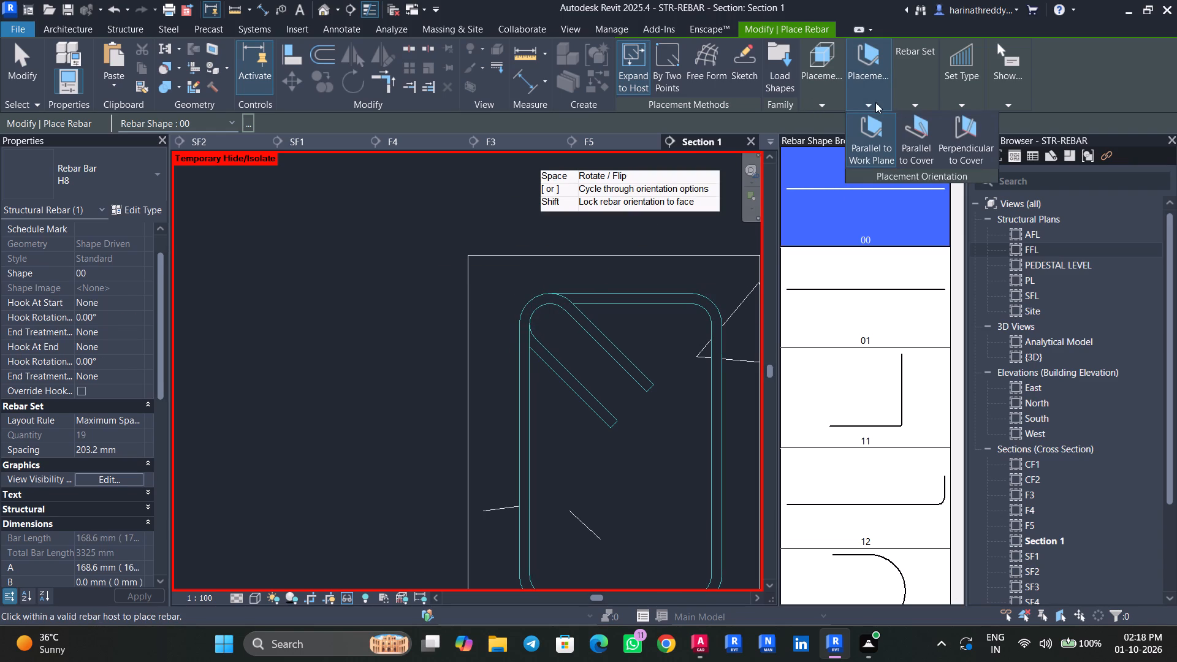
pyautogui.click(953, 145)
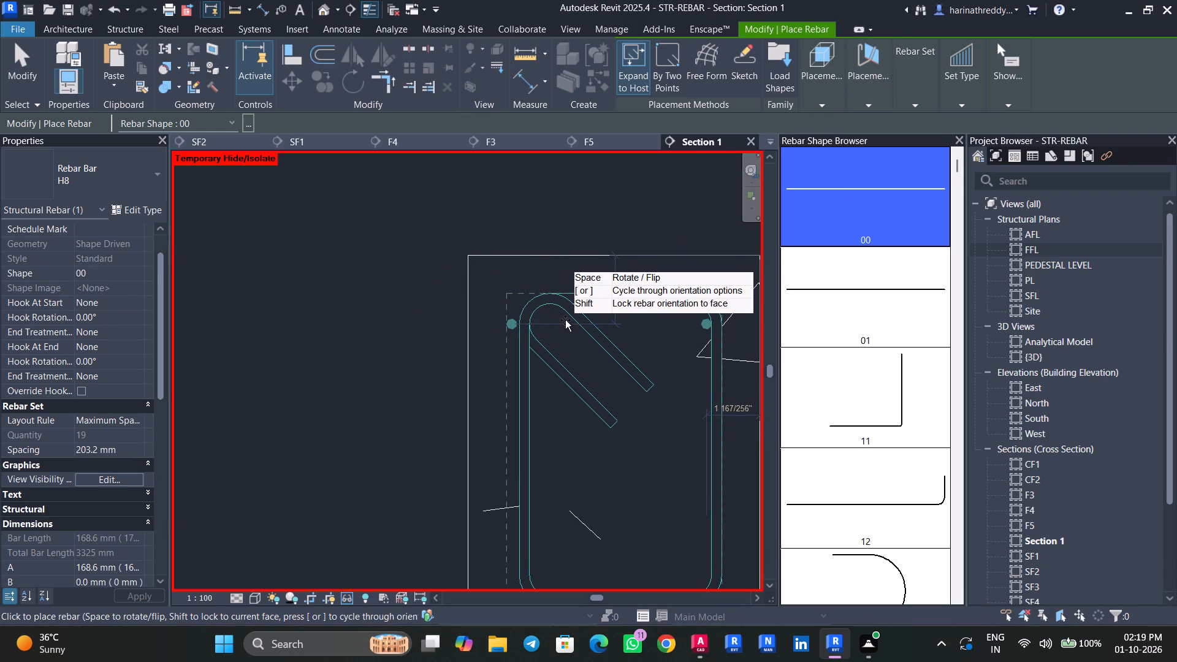
pyautogui.click(109, 180)
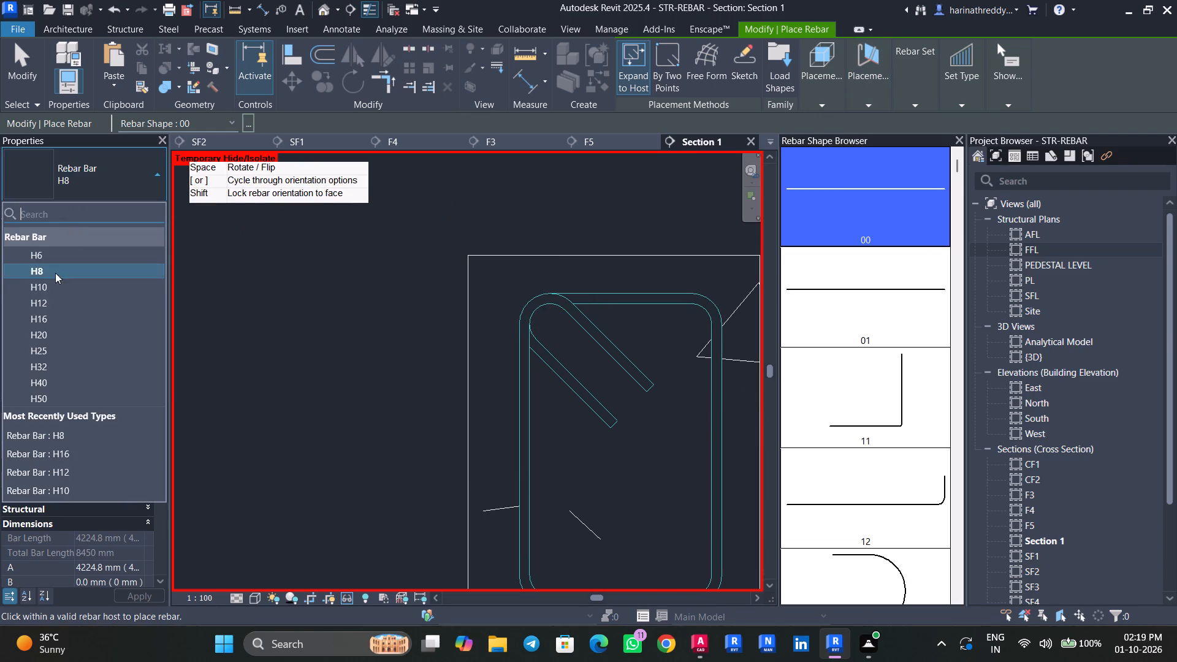
pyautogui.click(63, 308)
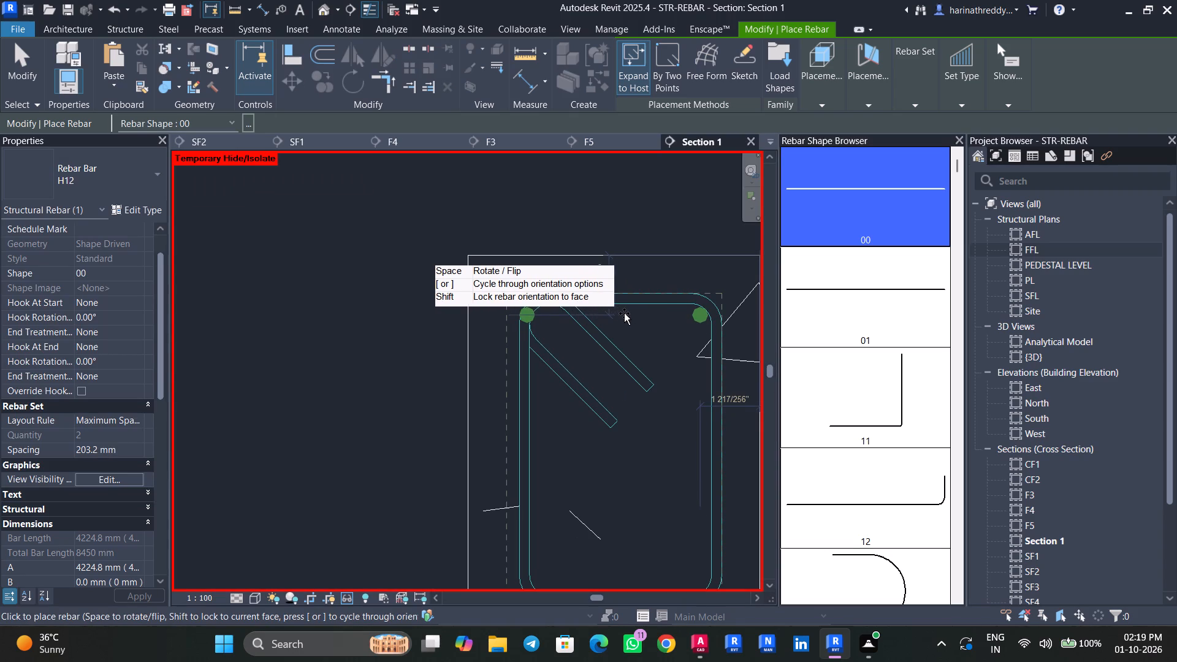
pyautogui.click(678, 317)
pyautogui.press('Escape')
pyautogui.press('Escape')
pyautogui.press('Escape')
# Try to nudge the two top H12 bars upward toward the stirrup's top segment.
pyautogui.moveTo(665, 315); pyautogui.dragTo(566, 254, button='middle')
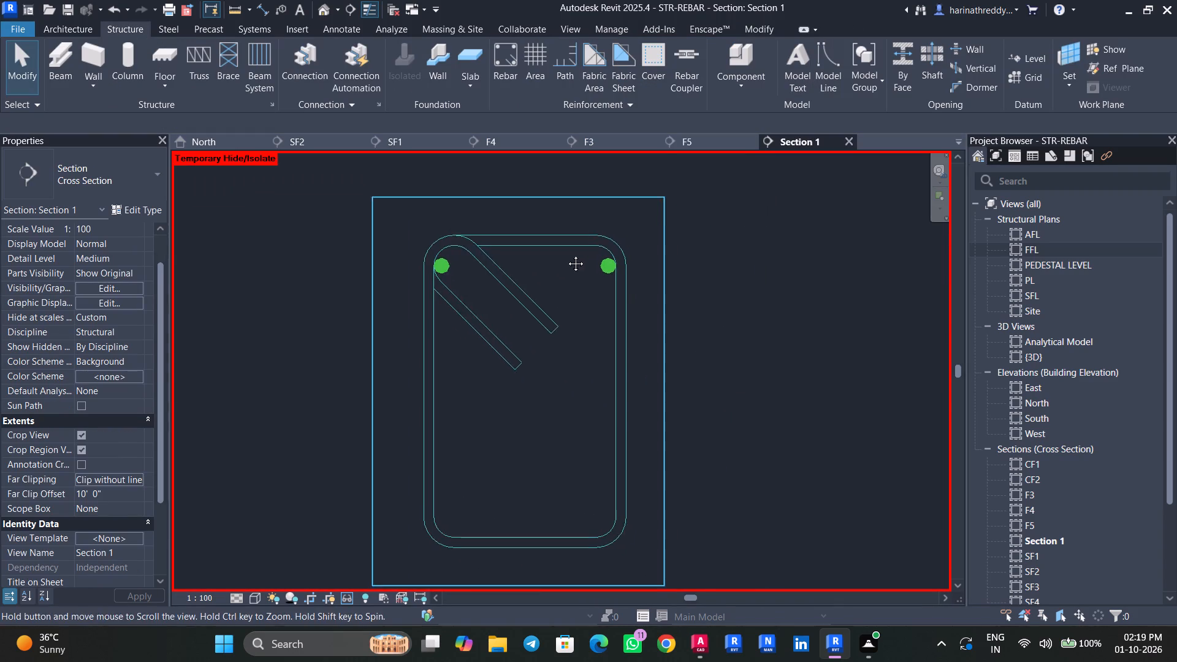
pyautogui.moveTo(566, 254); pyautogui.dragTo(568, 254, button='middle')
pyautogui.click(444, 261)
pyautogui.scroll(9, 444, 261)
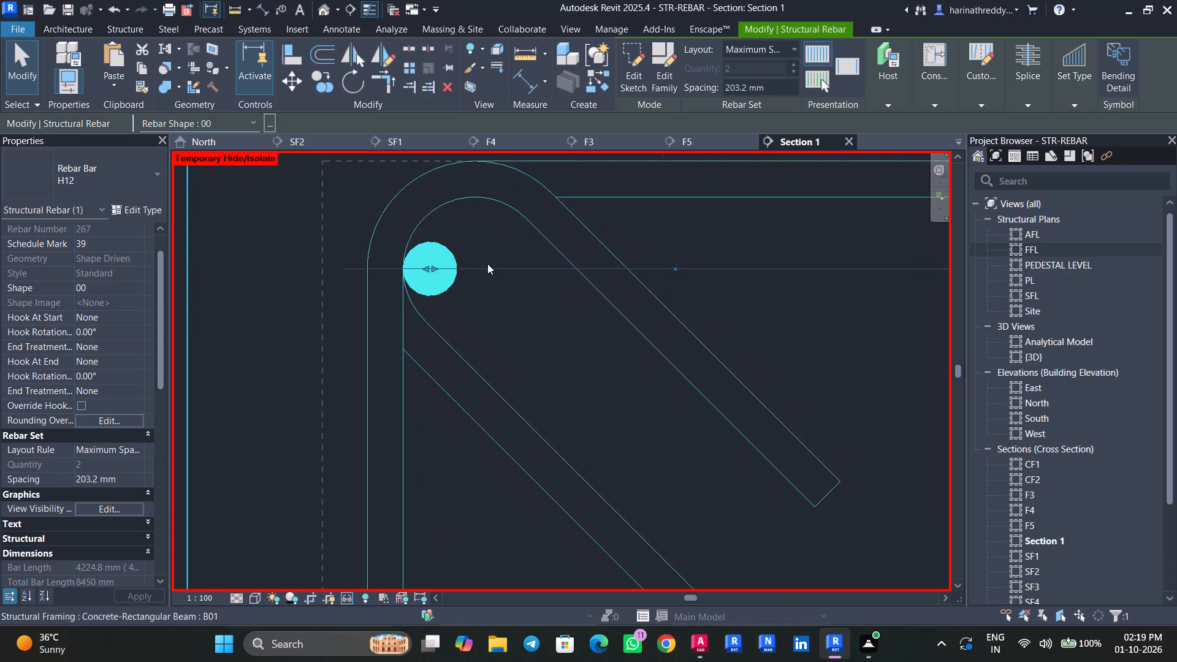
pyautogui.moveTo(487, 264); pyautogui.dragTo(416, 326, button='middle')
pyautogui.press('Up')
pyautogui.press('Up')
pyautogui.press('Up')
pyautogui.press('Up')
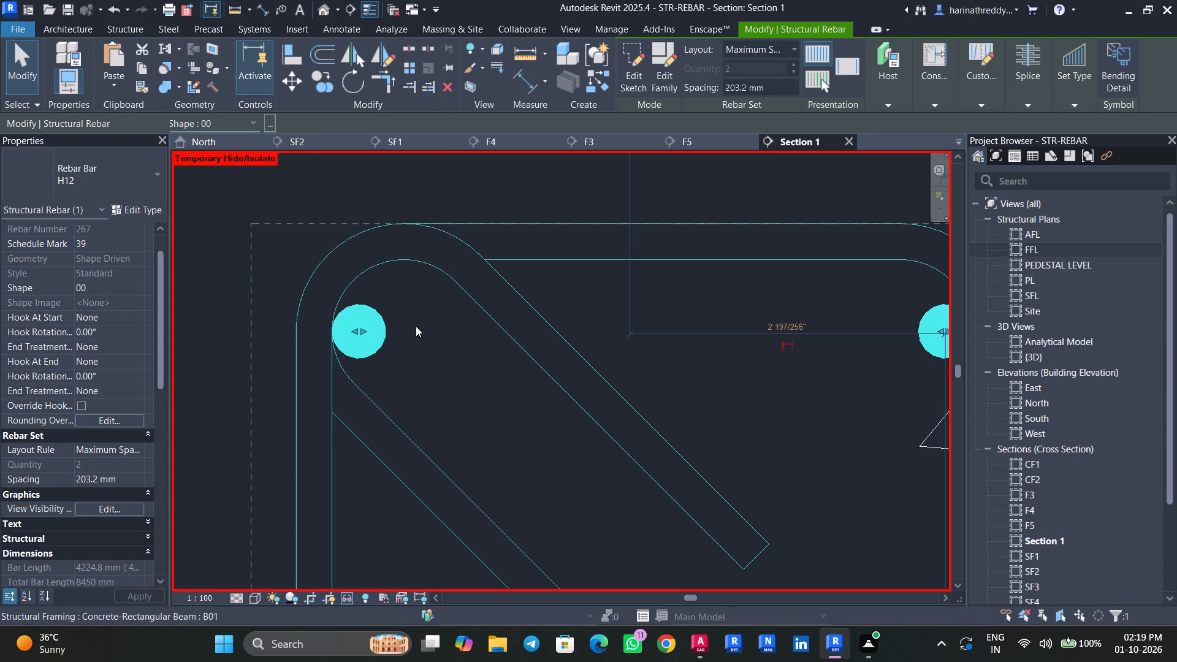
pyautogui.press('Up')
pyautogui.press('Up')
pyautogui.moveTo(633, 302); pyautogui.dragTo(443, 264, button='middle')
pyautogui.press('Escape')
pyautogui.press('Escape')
# Move the top segment of the H8 shape 52 stirrup slightly downward, shortening the stirrup.
pyautogui.click(477, 218)
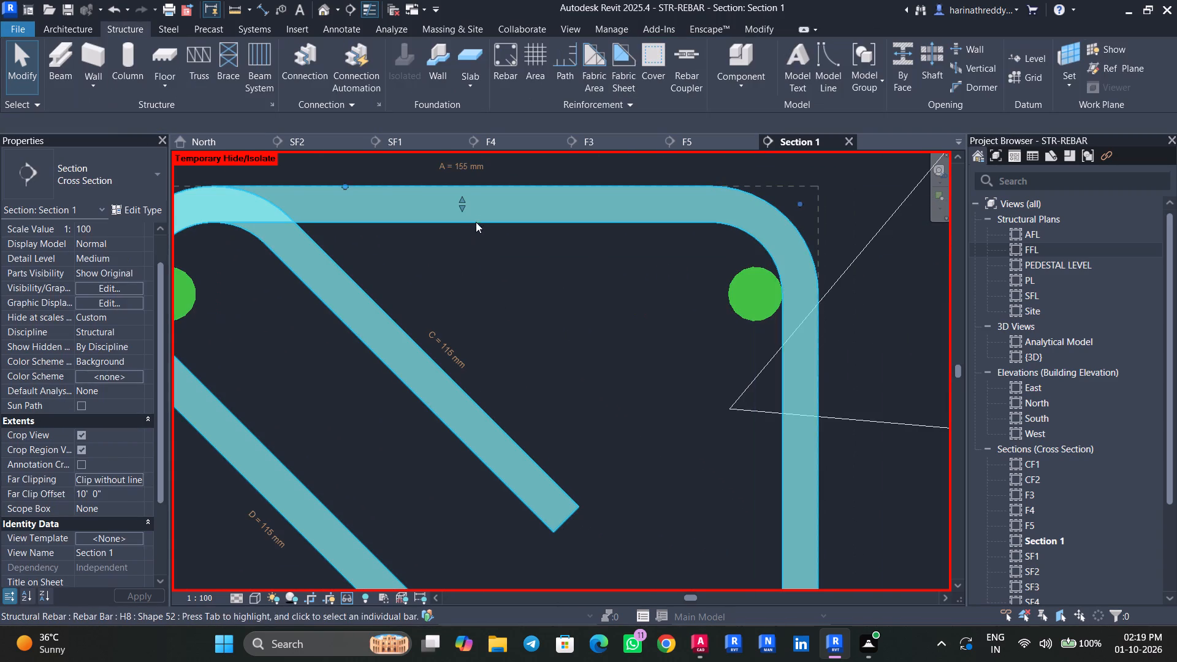
pyautogui.moveTo(460, 207); pyautogui.dragTo(460, 229)
pyautogui.moveTo(459, 256); pyautogui.dragTo(584, 201, button='middle')
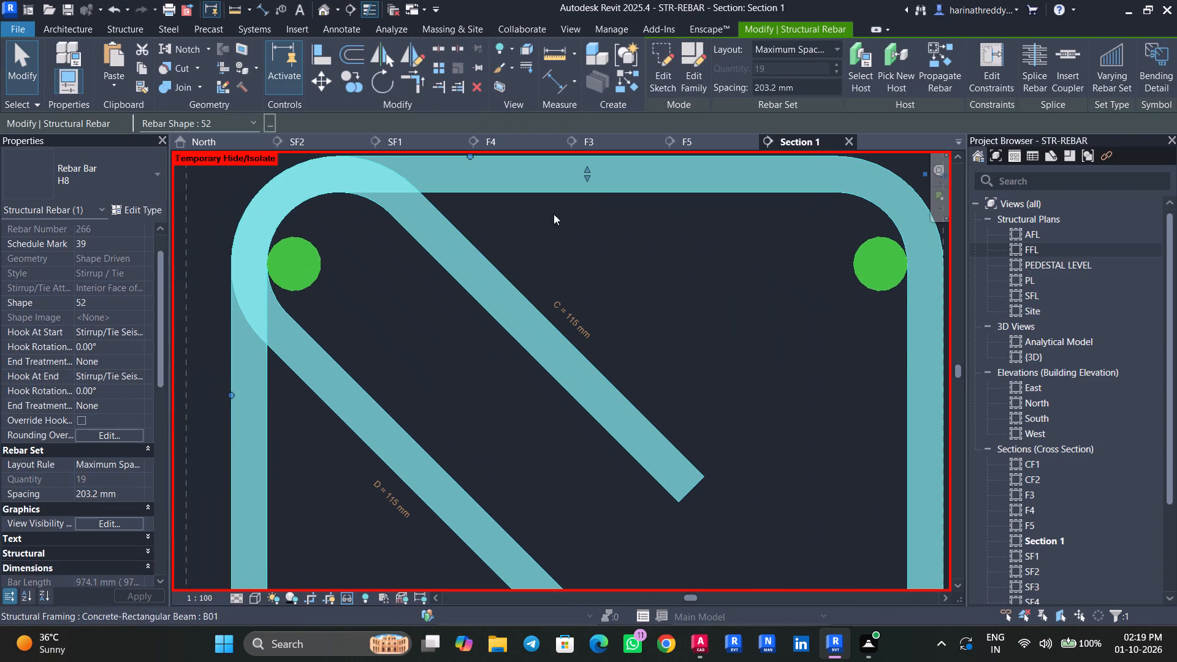
# Undo the last change to the H8 stirrup's top segment.
pyautogui.hotkey('ctrl', 'z')
# Move the pair of top H12 bars upward and slightly inward so they sit in the stirrup's upper corners.
pyautogui.moveTo(346, 233); pyautogui.dragTo(335, 312, button='middle')
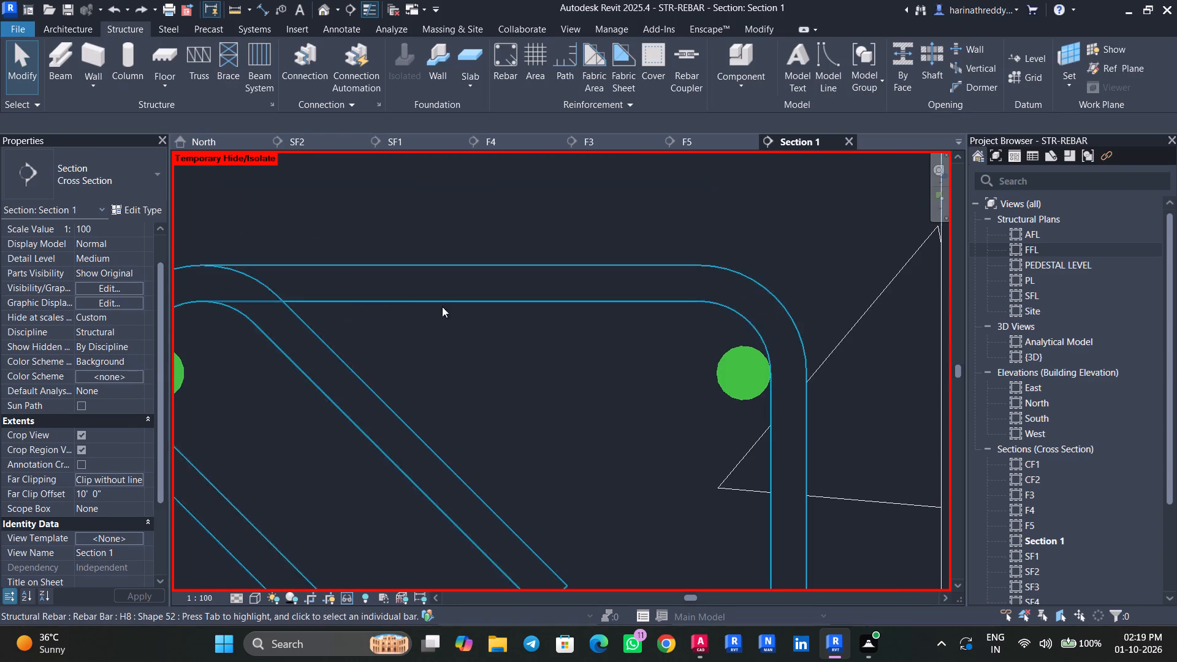
pyautogui.click(726, 373)
pyautogui.press('Escape')
pyautogui.click(742, 362)
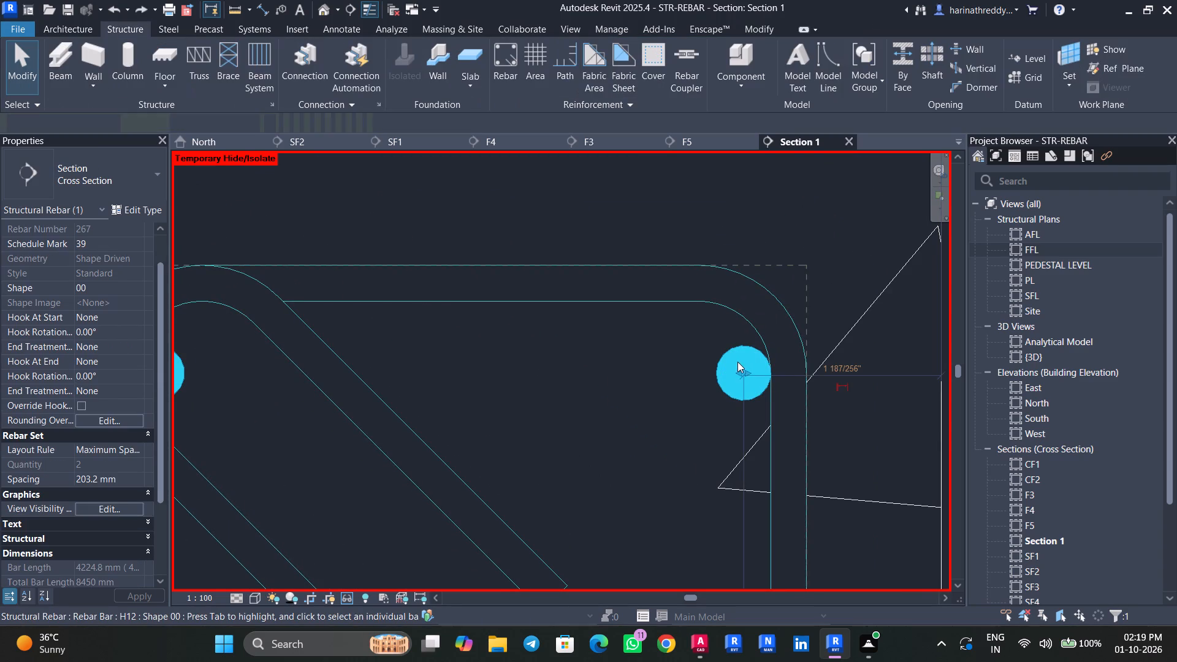
pyautogui.moveTo(736, 361); pyautogui.dragTo(720, 321)
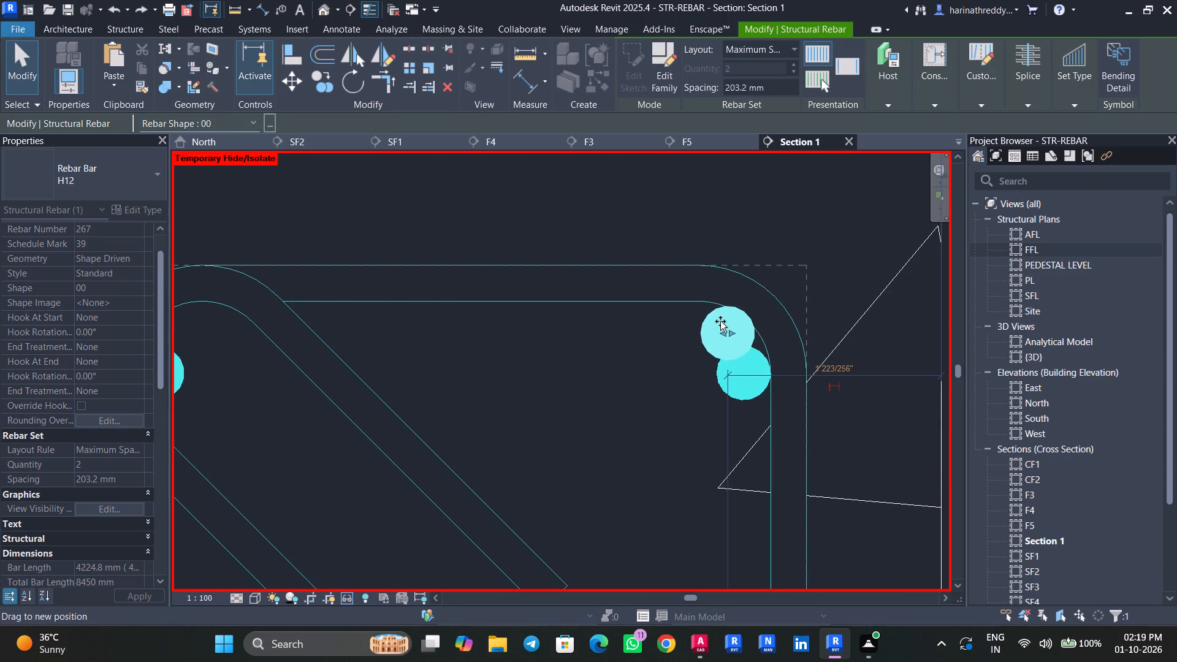
pyautogui.moveTo(720, 321); pyautogui.dragTo(715, 326)
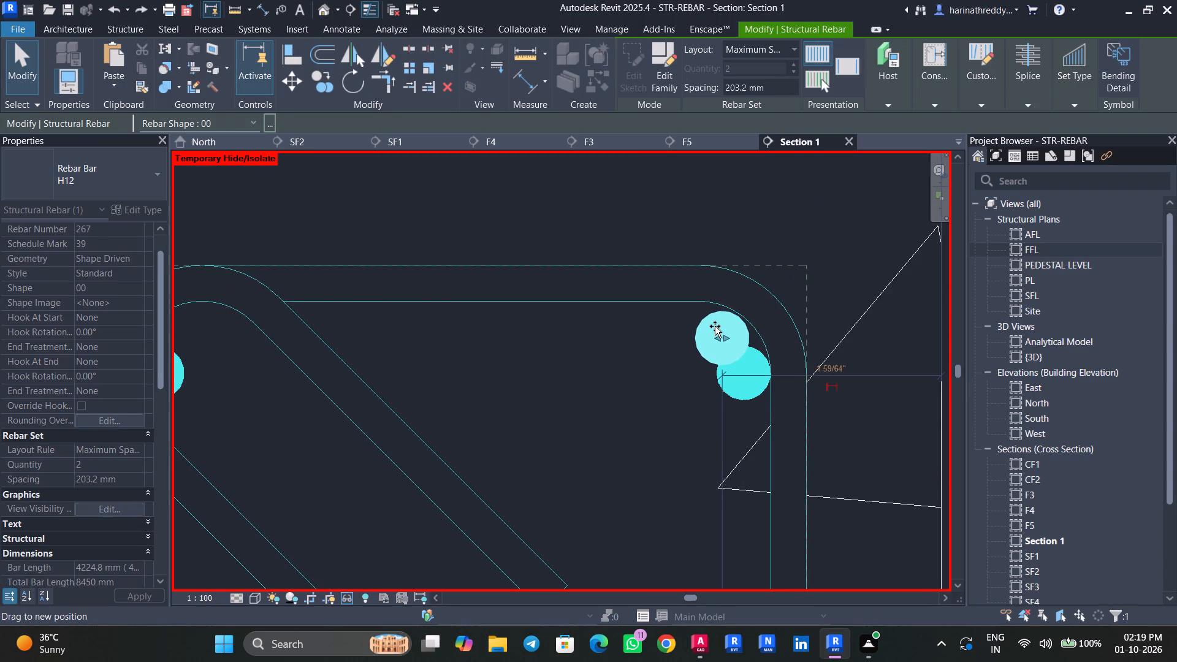
pyautogui.moveTo(715, 326); pyautogui.dragTo(718, 325)
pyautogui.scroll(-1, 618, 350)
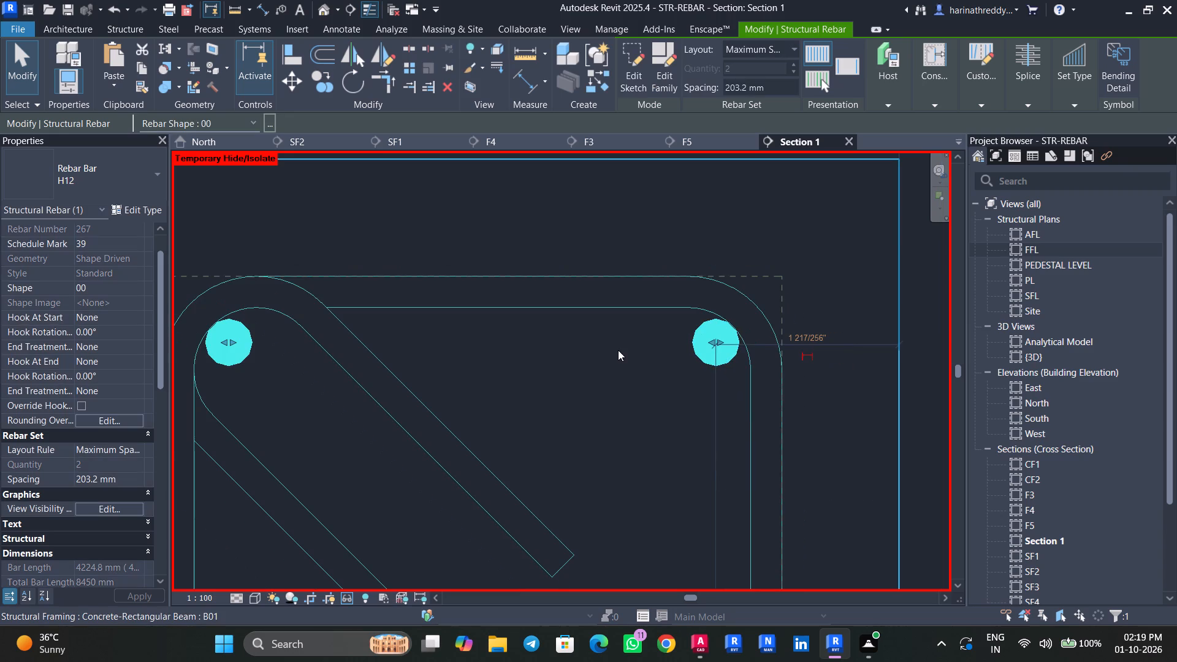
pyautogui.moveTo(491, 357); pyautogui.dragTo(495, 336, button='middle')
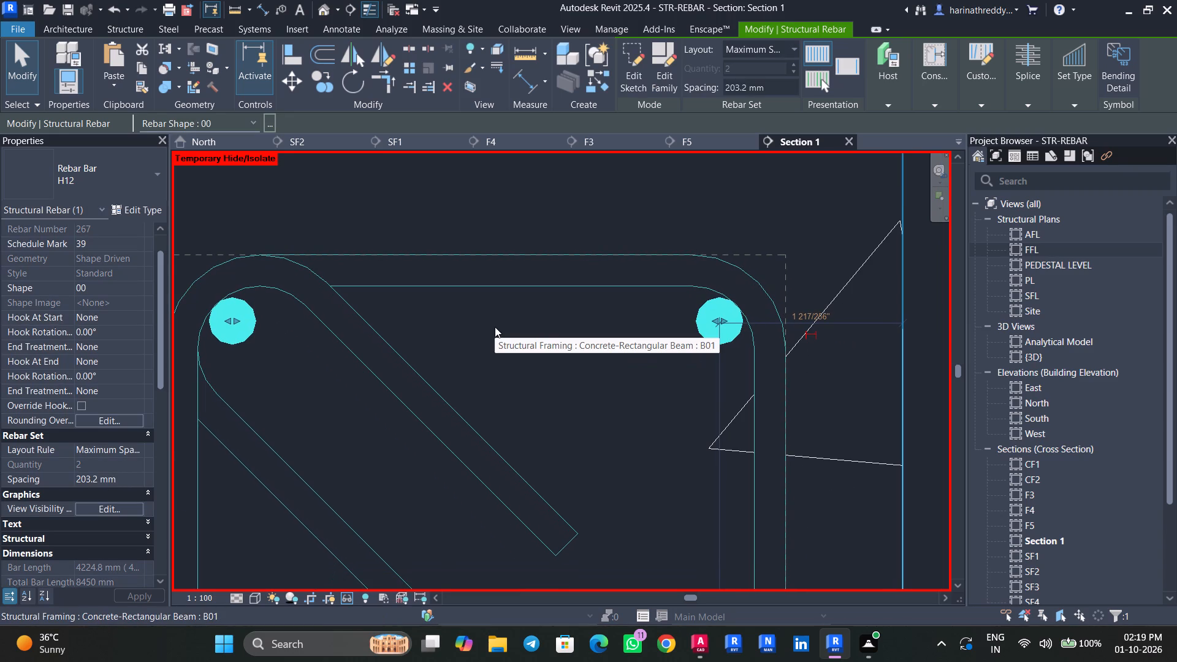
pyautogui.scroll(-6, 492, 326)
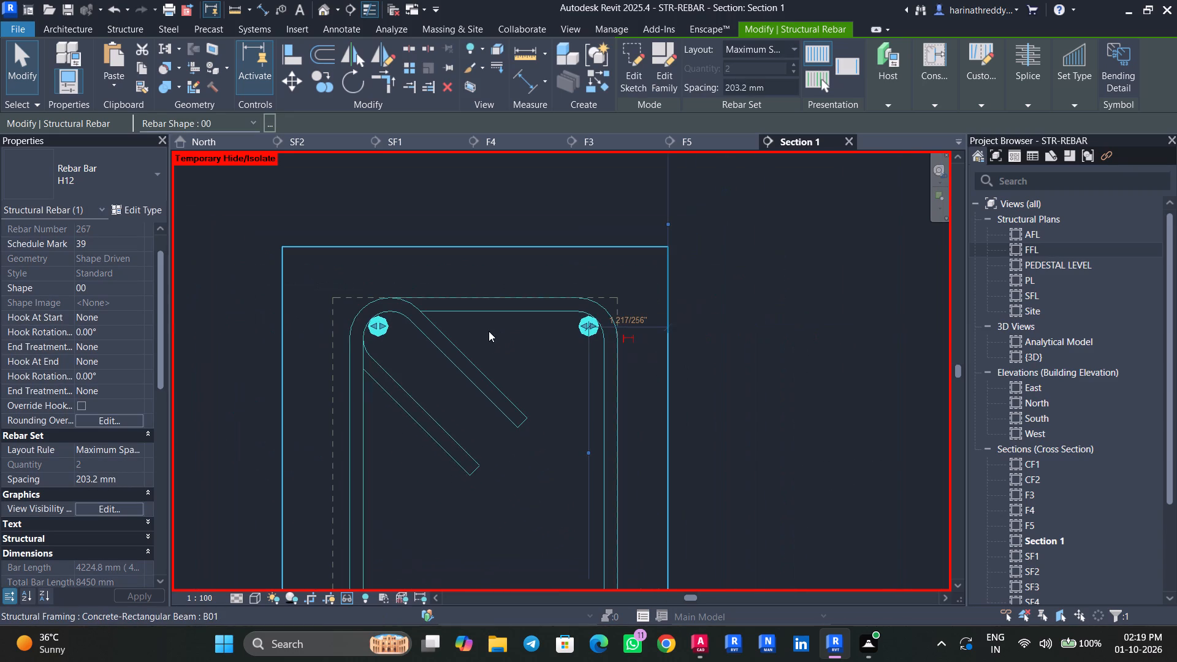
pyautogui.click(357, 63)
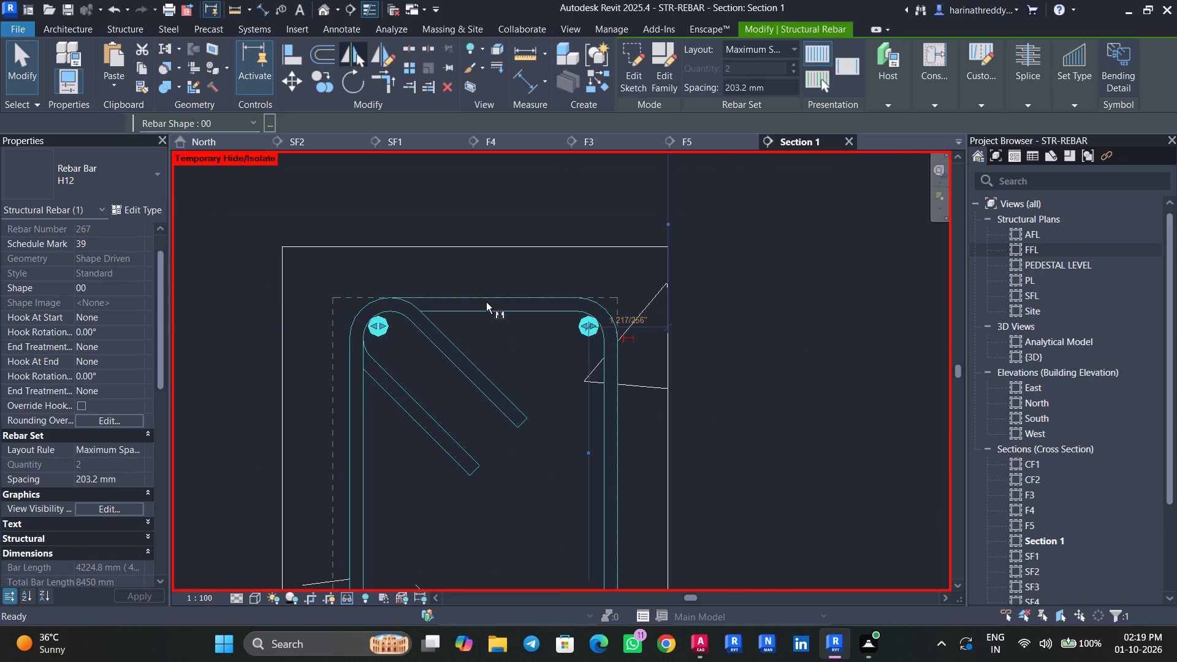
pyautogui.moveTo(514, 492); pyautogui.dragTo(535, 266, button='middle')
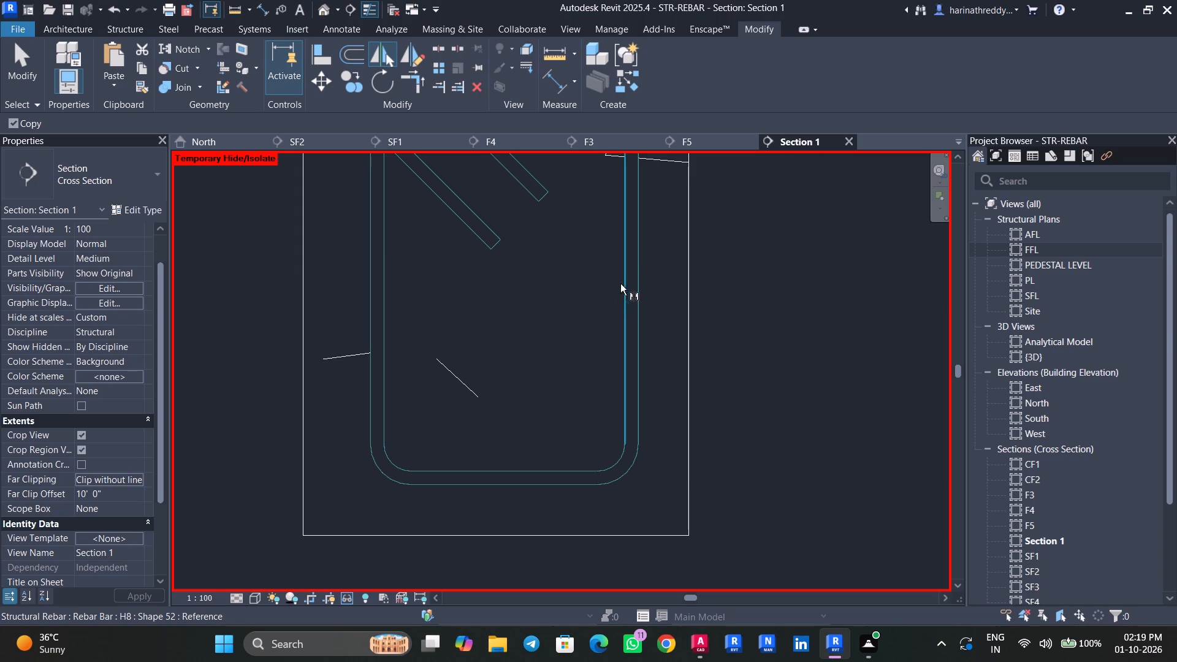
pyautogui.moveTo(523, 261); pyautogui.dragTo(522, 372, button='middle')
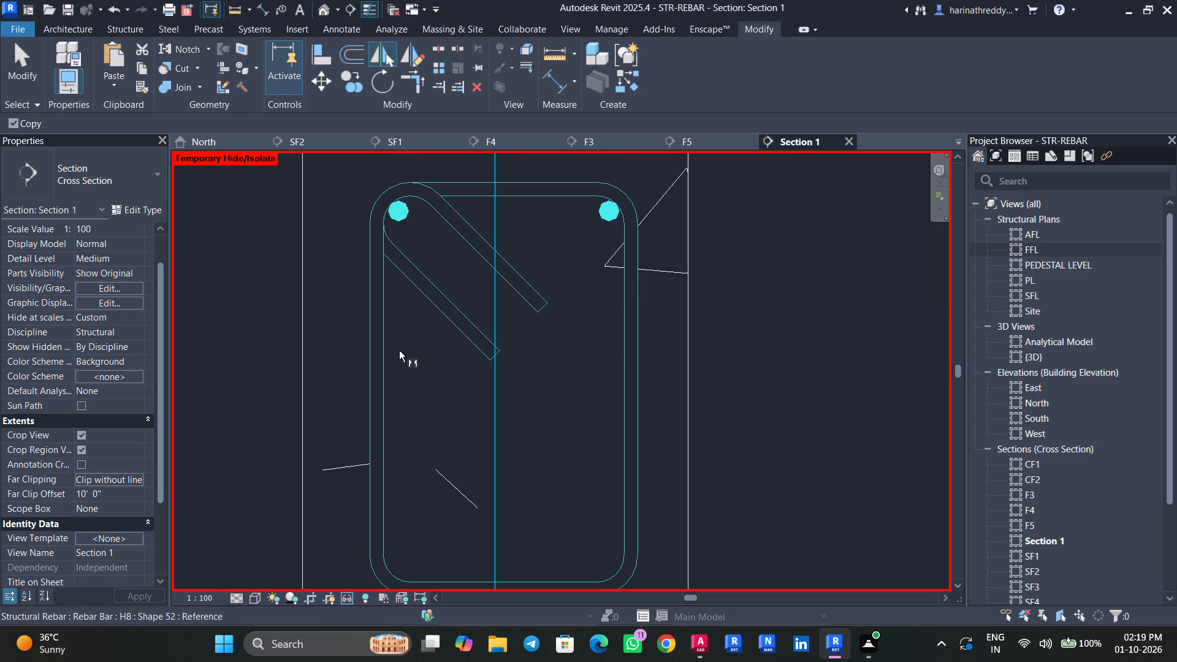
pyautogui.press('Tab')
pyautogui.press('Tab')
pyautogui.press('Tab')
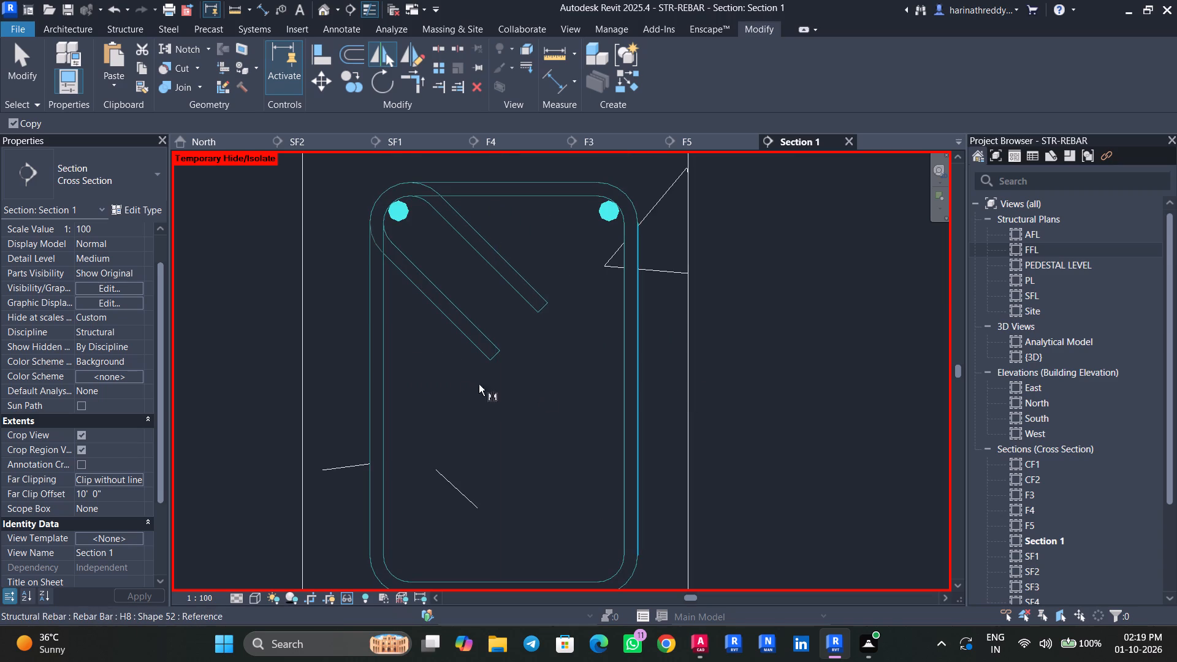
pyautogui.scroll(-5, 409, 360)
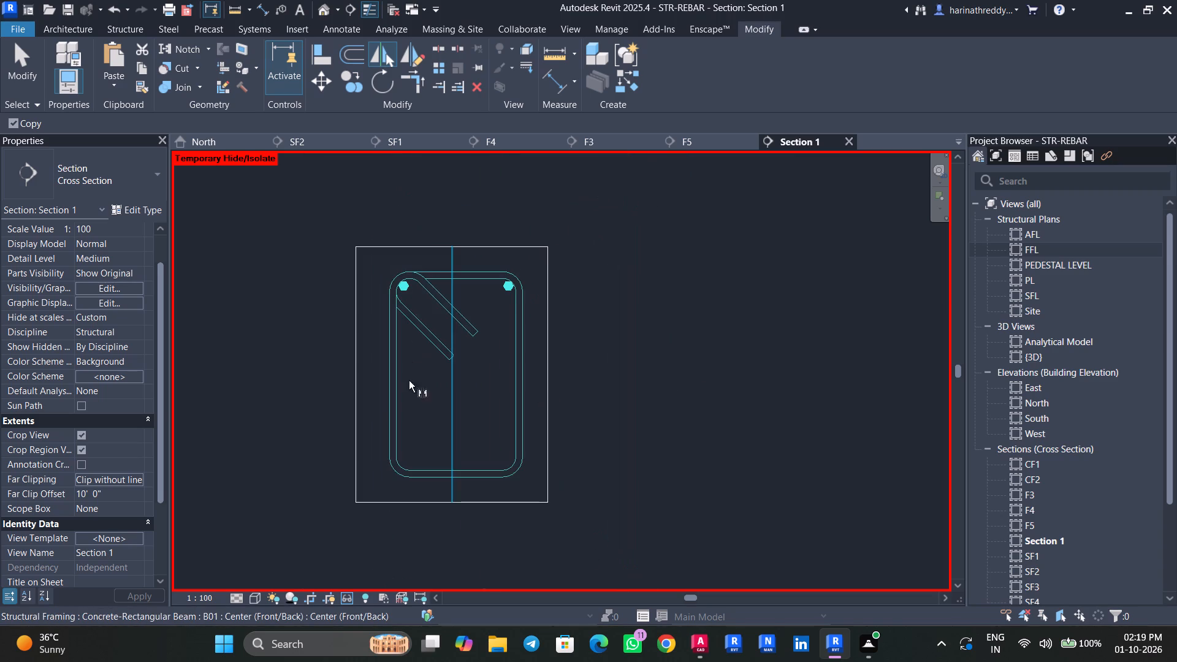
# Mirror a copy of the top H12 pair to the stirrup's bottom about a horizontal axis drawn from the beam side's midpoint.
pyautogui.click(406, 52)
pyautogui.click(549, 372)
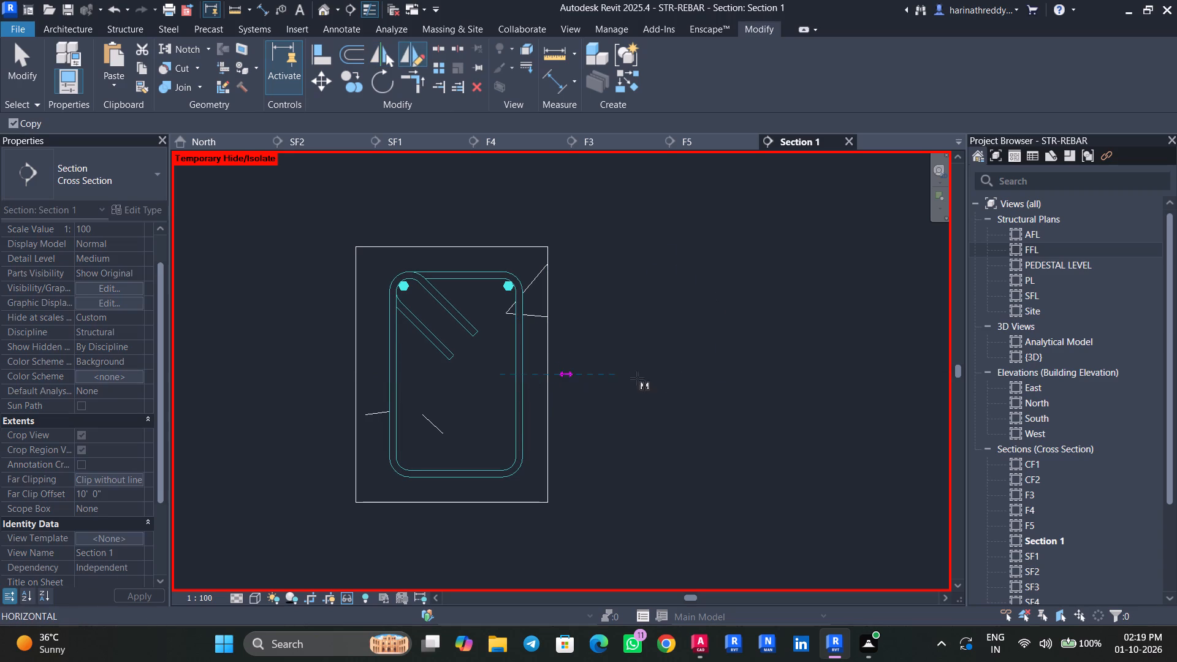
pyautogui.click(661, 378)
pyautogui.press('Escape')
pyautogui.press('Escape')
pyautogui.press('Escape')
pyautogui.press('Escape')
# Copy the bottom H12 bar pair a short distance upward as the extra bar layer inside the stirrup.
pyautogui.scroll(5, 410, 458)
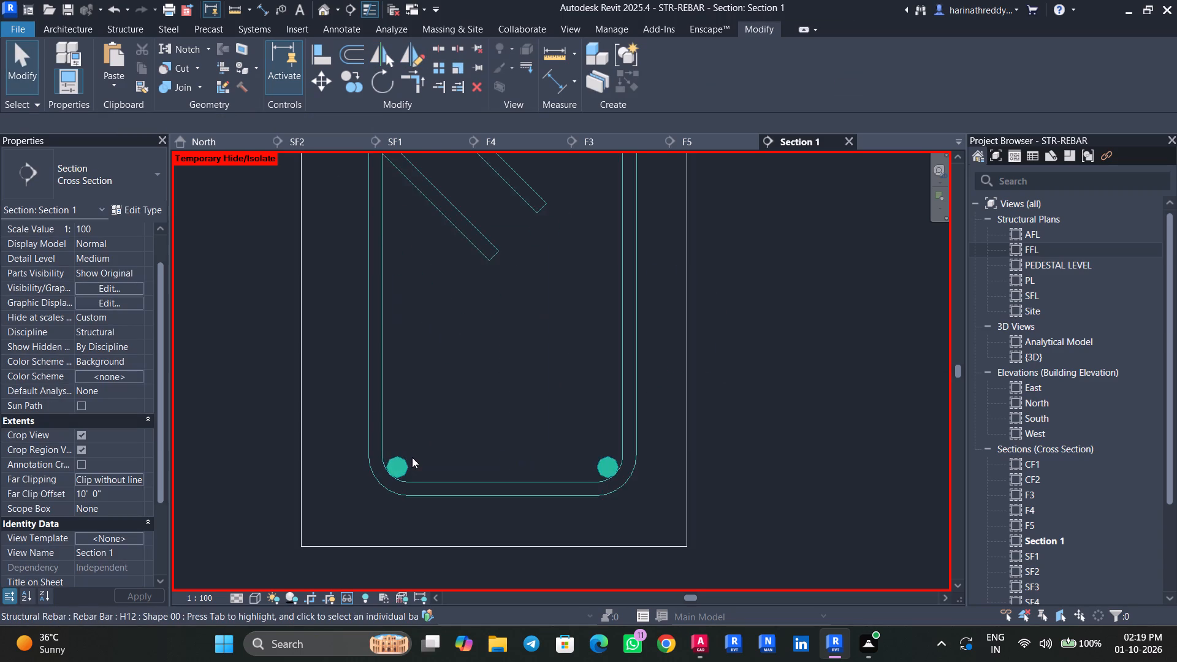
pyautogui.scroll(-4, 411, 450)
pyautogui.click(405, 457)
pyautogui.scroll(5, 407, 457)
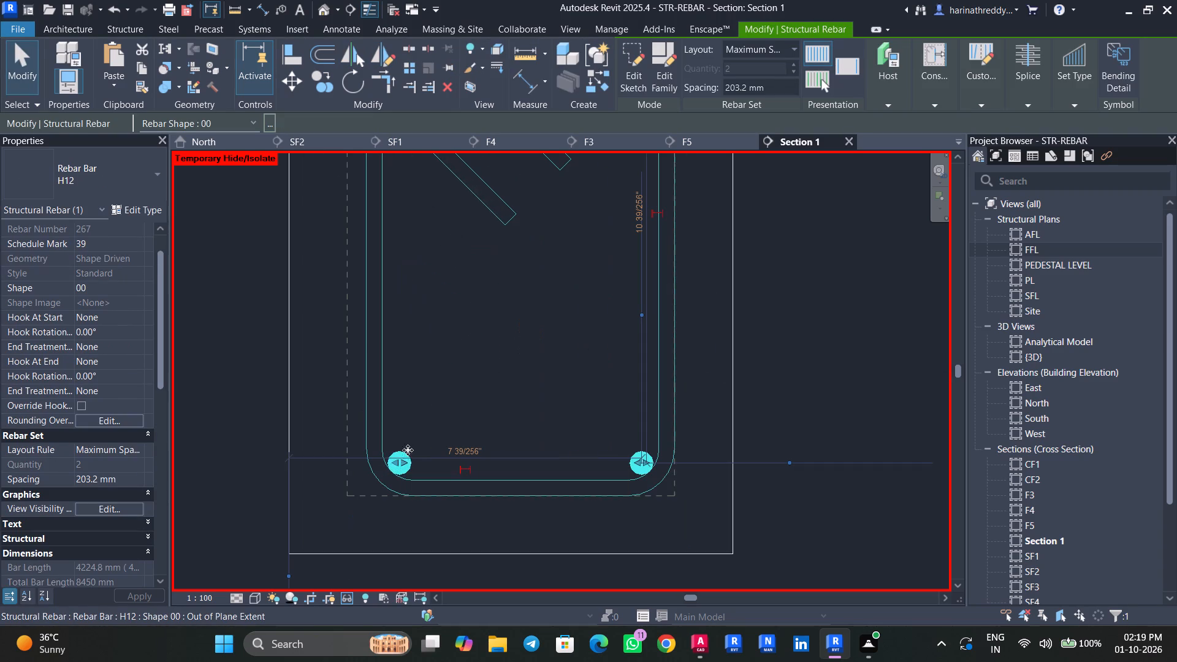
pyautogui.keyDown('ctrl'); pyautogui.moveTo(403, 456); pyautogui.dragTo(406, 403); pyautogui.keyUp('ctrl')
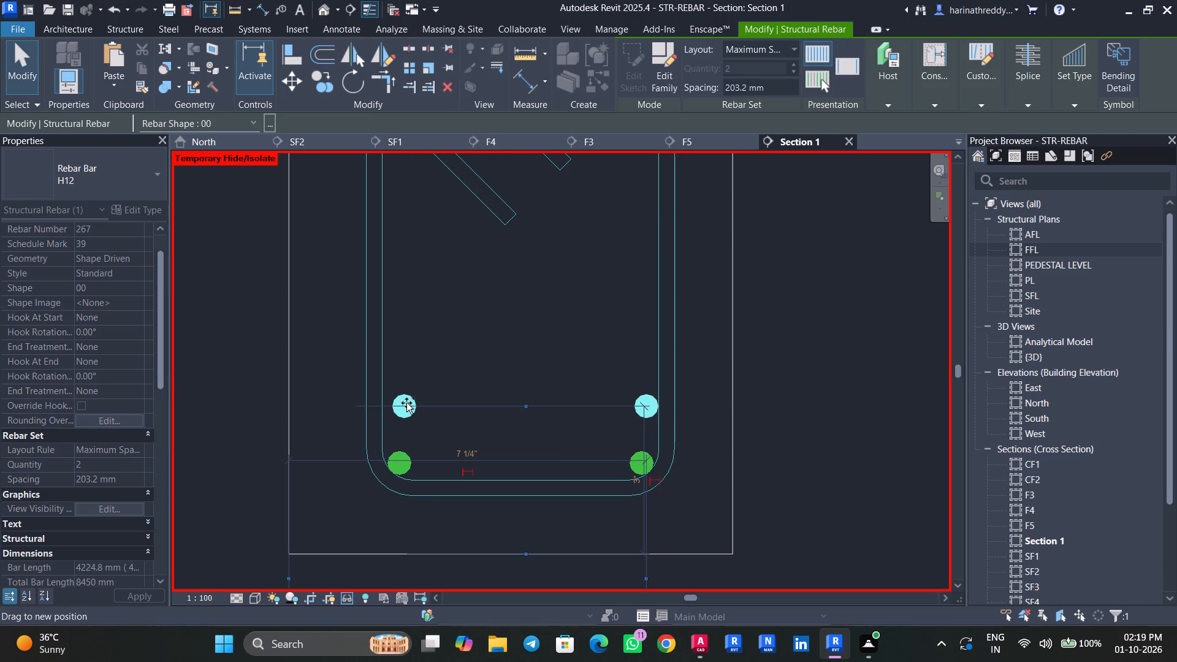
pyautogui.keyDown('ctrl'); pyautogui.moveTo(406, 403); pyautogui.dragTo(400, 402); pyautogui.keyUp('ctrl')
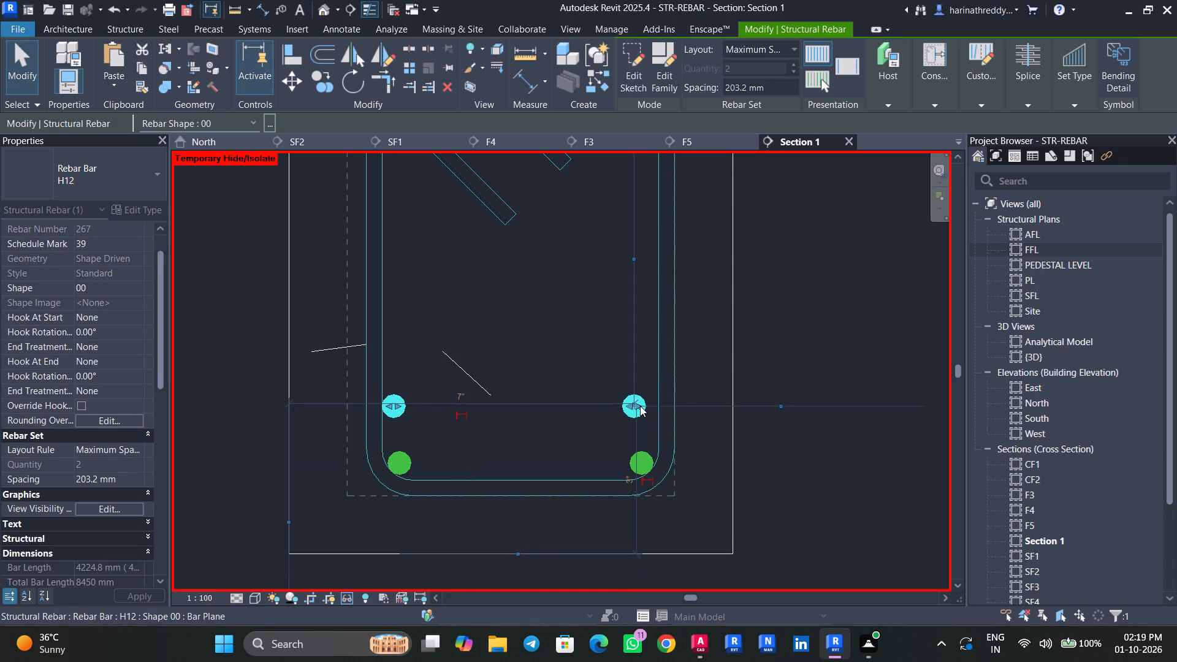
# Adjust the copied H12 pair so its right bar sits against the inner face of the stirrup's right leg.
pyautogui.moveTo(639, 406); pyautogui.dragTo(658, 406)
pyautogui.scroll(10, 658, 409)
pyautogui.scroll(-1, 658, 409)
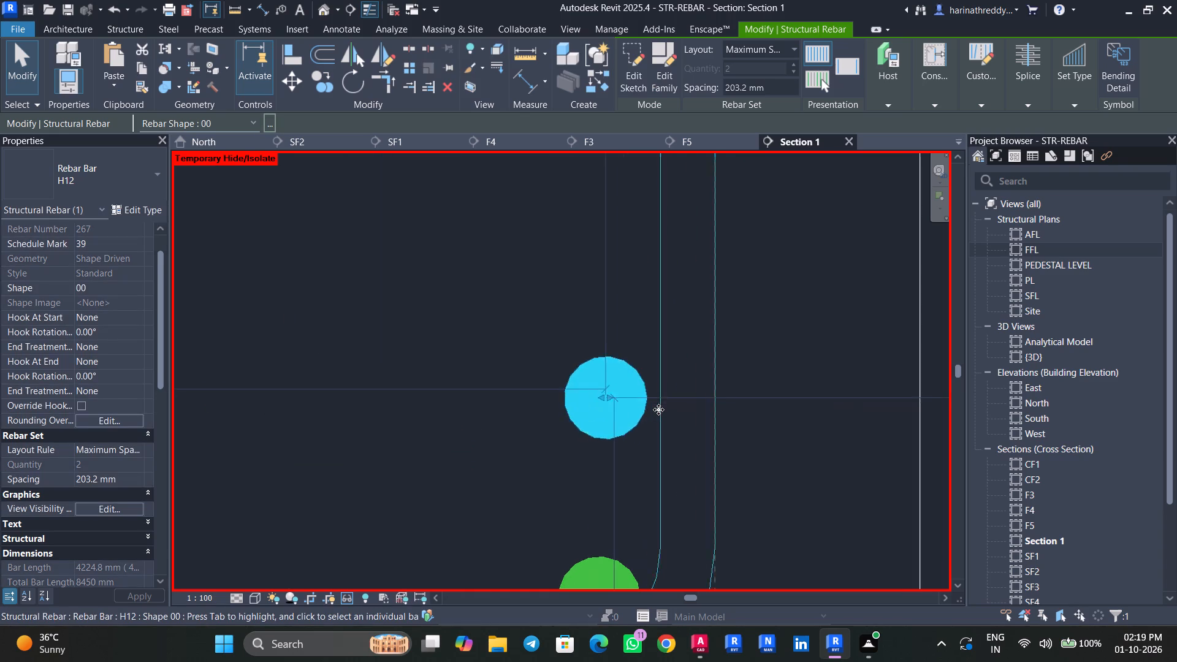
pyautogui.press('Escape')
pyautogui.press('Escape')
pyautogui.click(612, 404)
pyautogui.scroll(3, 621, 401)
pyautogui.moveTo(600, 395); pyautogui.dragTo(617, 398)
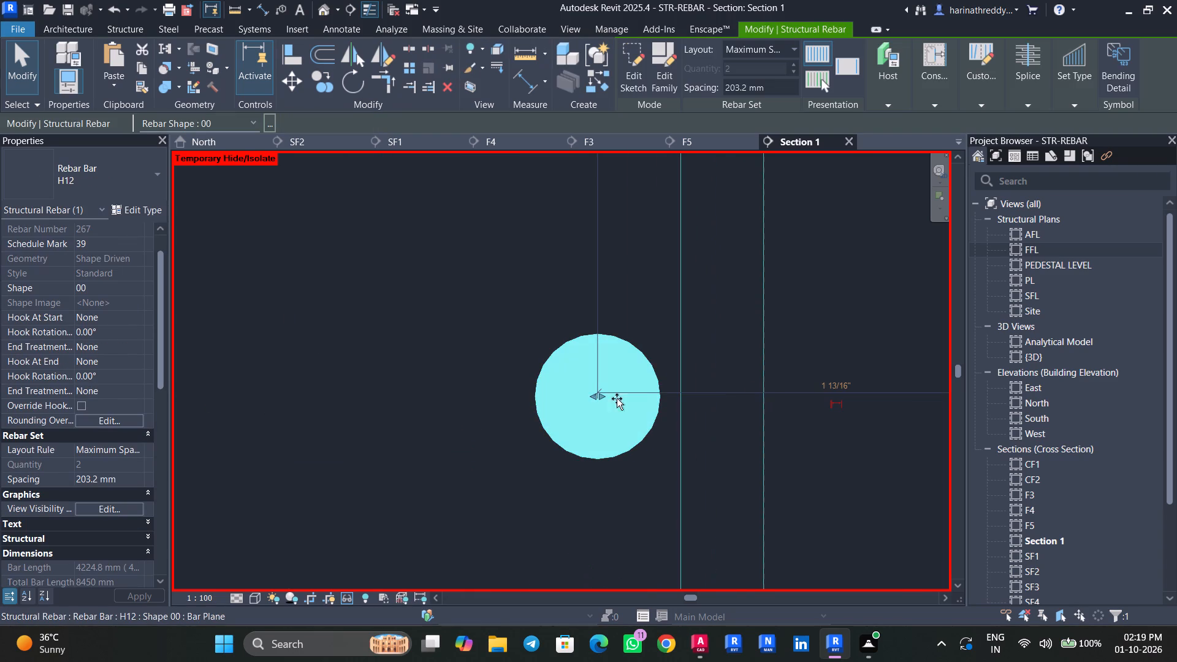
pyautogui.moveTo(617, 398); pyautogui.dragTo(650, 401)
pyautogui.moveTo(633, 405); pyautogui.dragTo(655, 405)
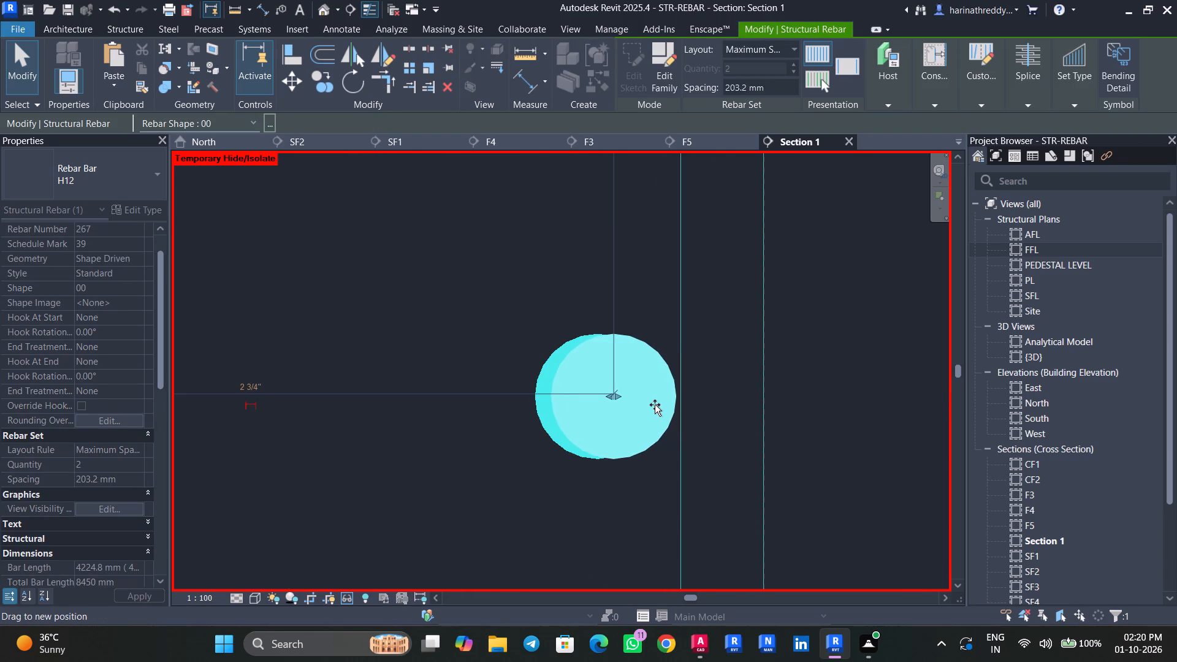
pyautogui.moveTo(655, 405); pyautogui.dragTo(657, 405)
pyautogui.press('Escape')
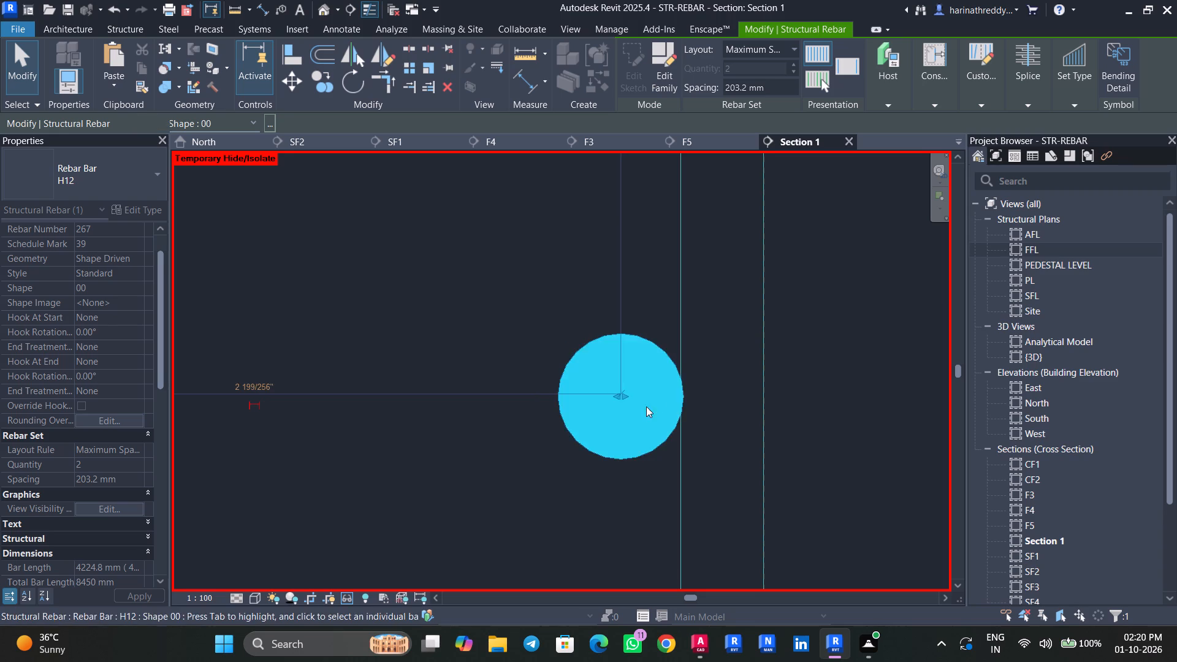
pyautogui.press('Escape')
# Extend the extra H12 pair so its left bar sits against the inner face of the stirrup's left leg.
pyautogui.scroll(-4, 612, 422)
pyautogui.scroll(1, 612, 422)
pyautogui.scroll(-10, 612, 422)
pyautogui.click(393, 417)
pyautogui.scroll(3, 392, 416)
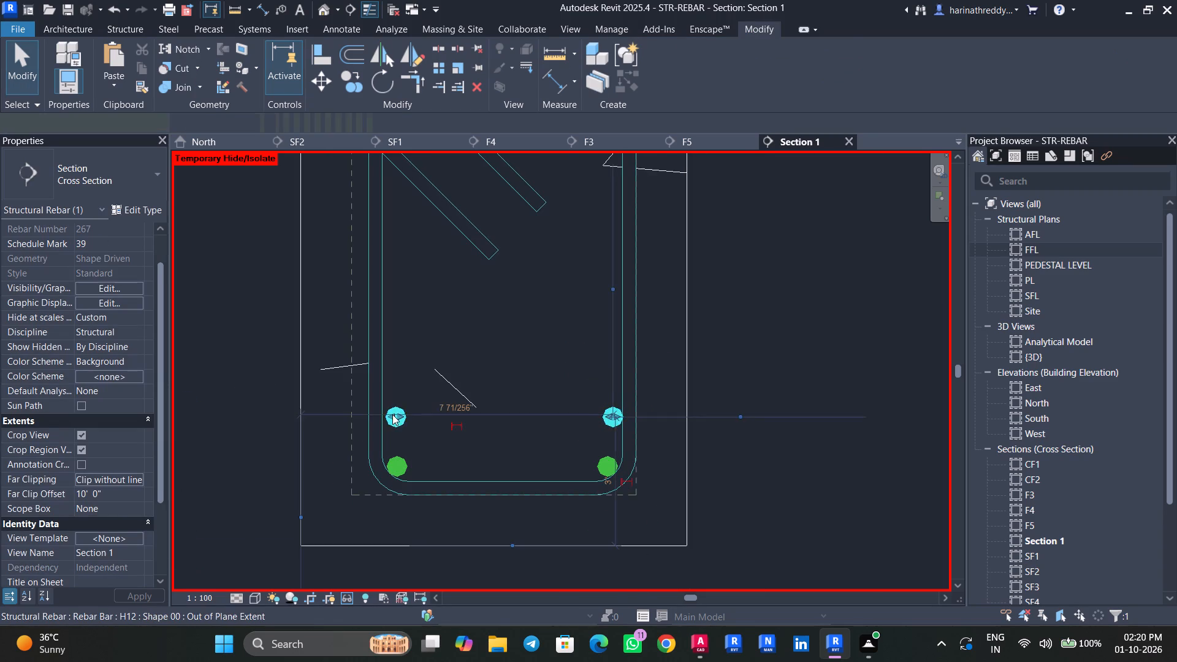
pyautogui.scroll(5, 392, 414)
pyautogui.scroll(-1, 391, 414)
pyautogui.scroll(6, 391, 414)
pyautogui.scroll(-1, 384, 412)
pyautogui.scroll(1, 384, 412)
pyautogui.moveTo(427, 427); pyautogui.dragTo(404, 429)
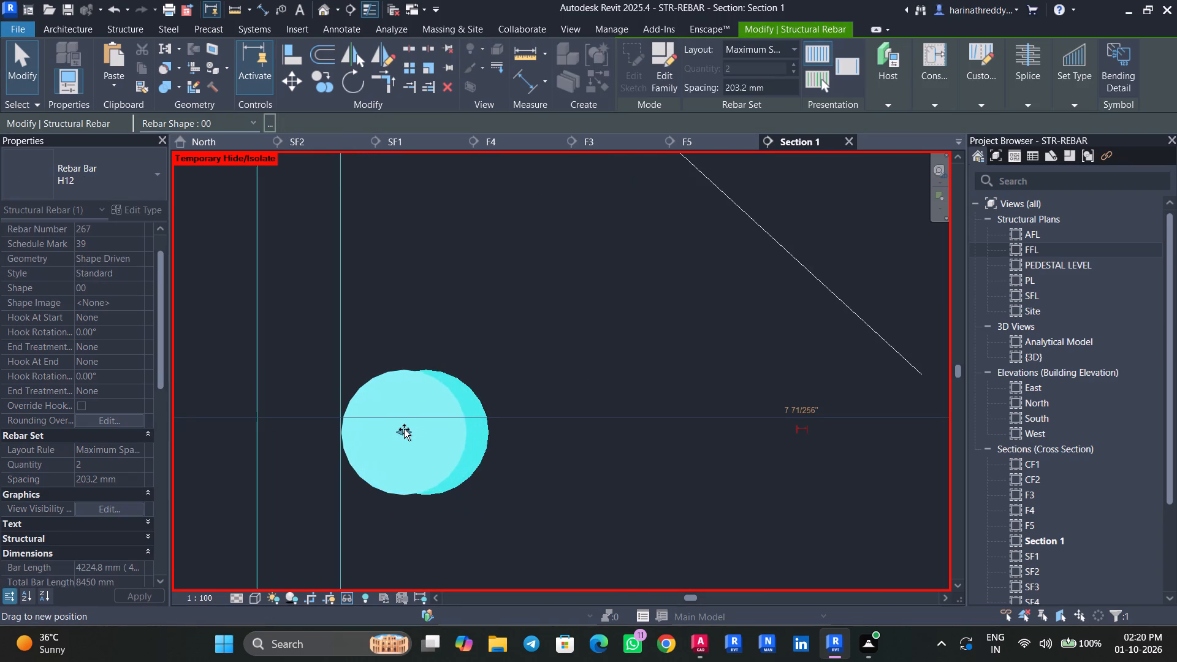
pyautogui.moveTo(404, 429); pyautogui.dragTo(403, 427)
pyautogui.scroll(-6, 565, 452)
pyautogui.scroll(1, 565, 452)
pyautogui.scroll(-3, 565, 452)
pyautogui.moveTo(674, 462); pyautogui.dragTo(495, 454, button='middle')
pyautogui.press('Escape')
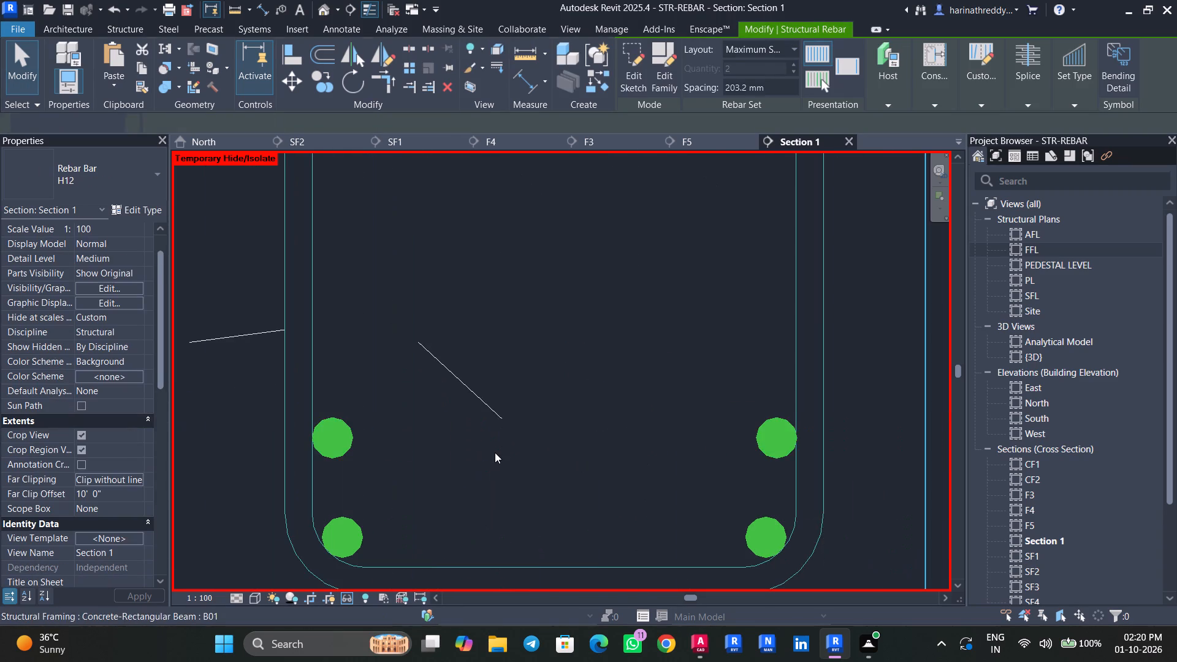
pyautogui.press('Escape')
# Switch to AutoCAD and examine the B01 midspan and support sections for bar counts, extra bars and stirrup spacing.
pyautogui.scroll(-10, 495, 451)
pyautogui.click(701, 657)
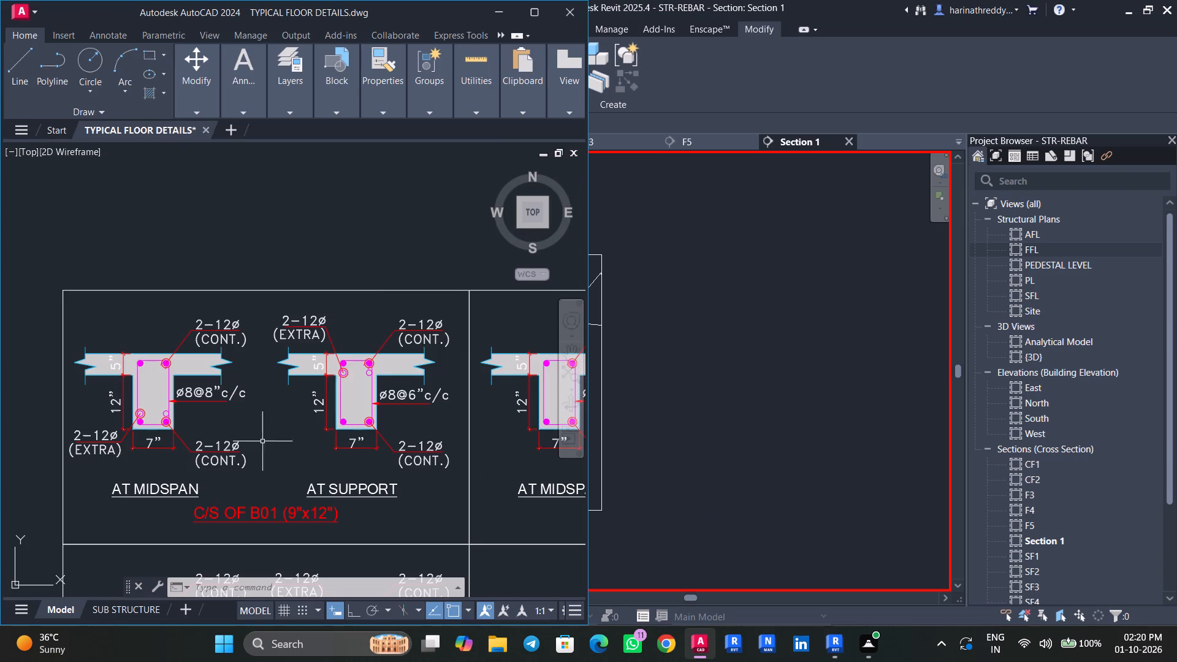
pyautogui.scroll(4, 135, 431)
pyautogui.moveTo(207, 419); pyautogui.dragTo(299, 425, button='middle')
pyautogui.scroll(-3, 300, 426)
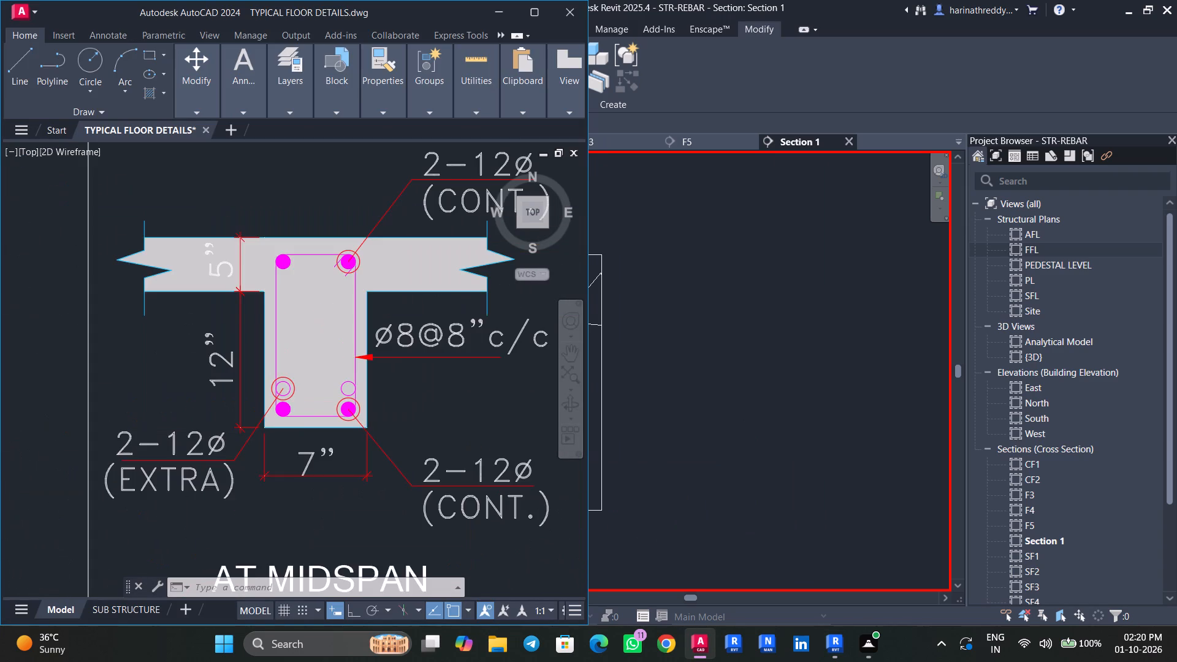
pyautogui.moveTo(300, 426); pyautogui.dragTo(288, 426, button='middle')
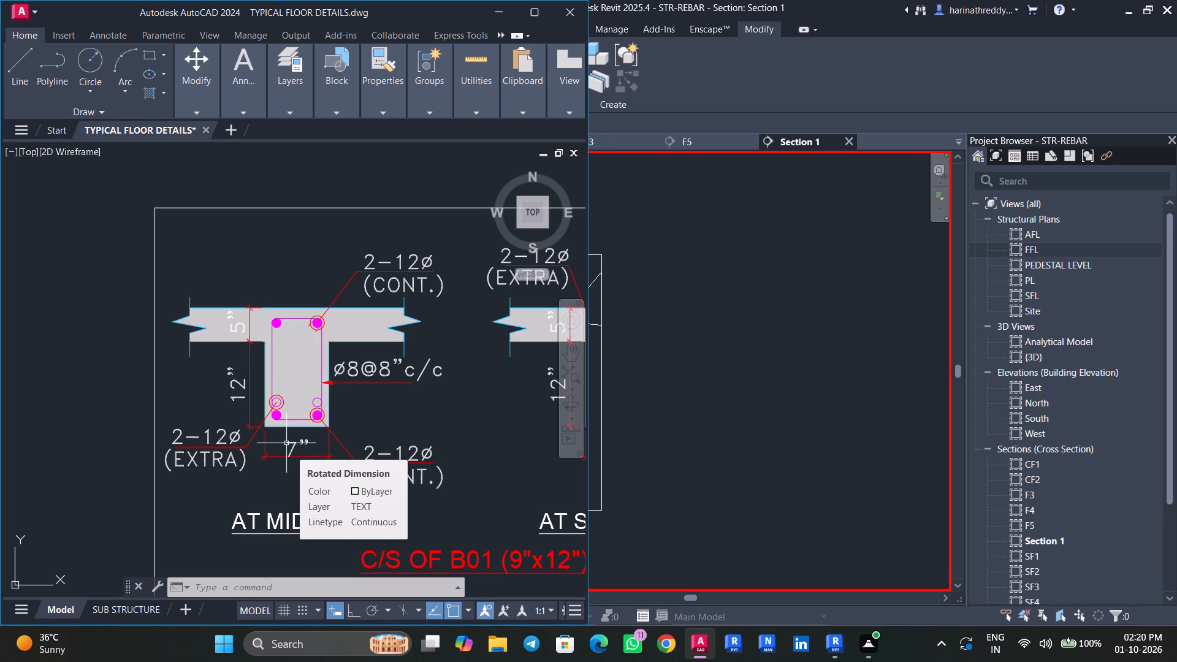
pyautogui.scroll(-1, 410, 428)
pyautogui.moveTo(410, 428); pyautogui.dragTo(341, 412, button='middle')
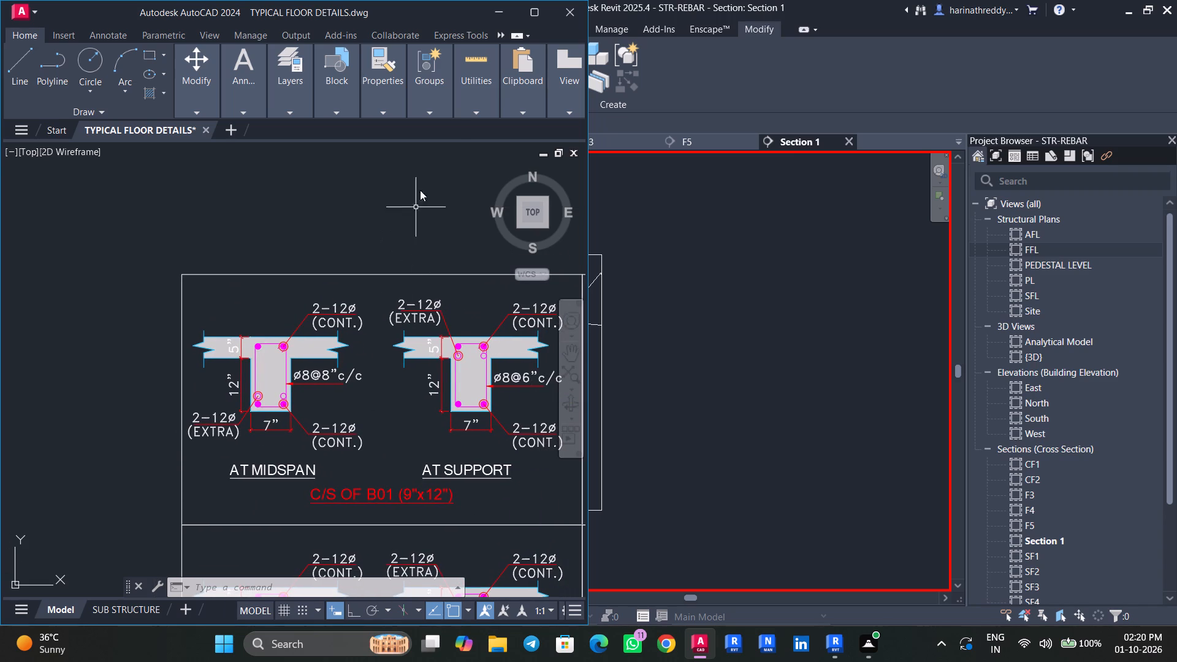
pyautogui.moveTo(446, 356); pyautogui.dragTo(414, 355, button='middle')
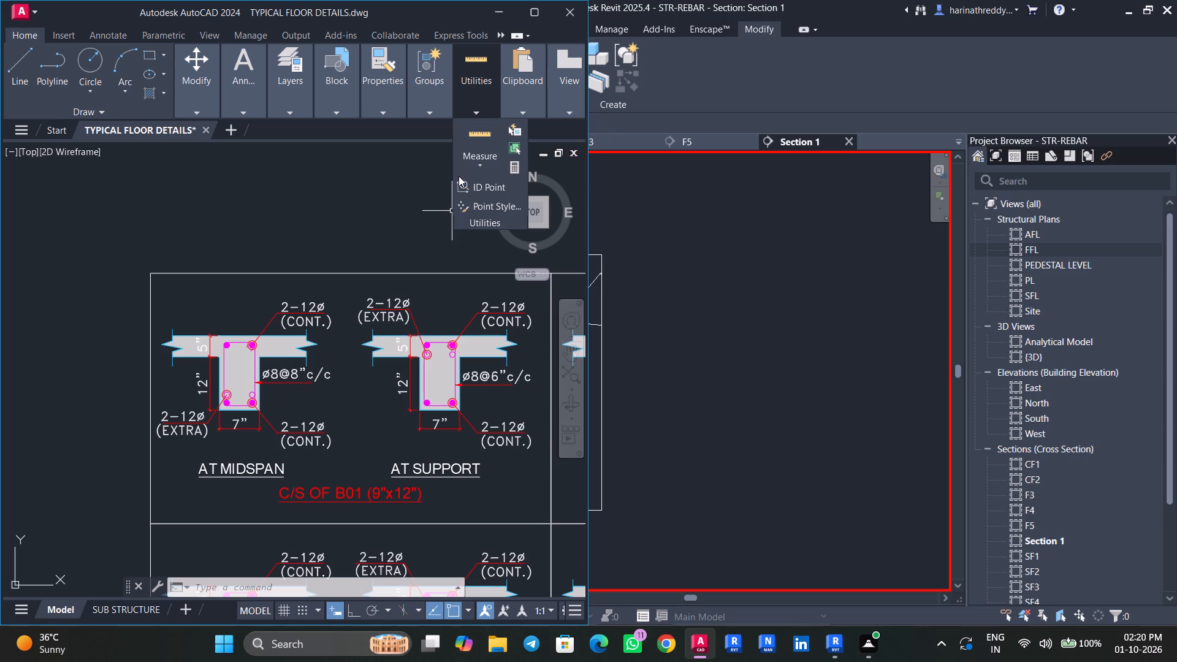
pyautogui.click(500, 12)
# Set the H8 shape 52 stirrup set's maximum spacing to 8" in Revit.
pyautogui.click(571, 394)
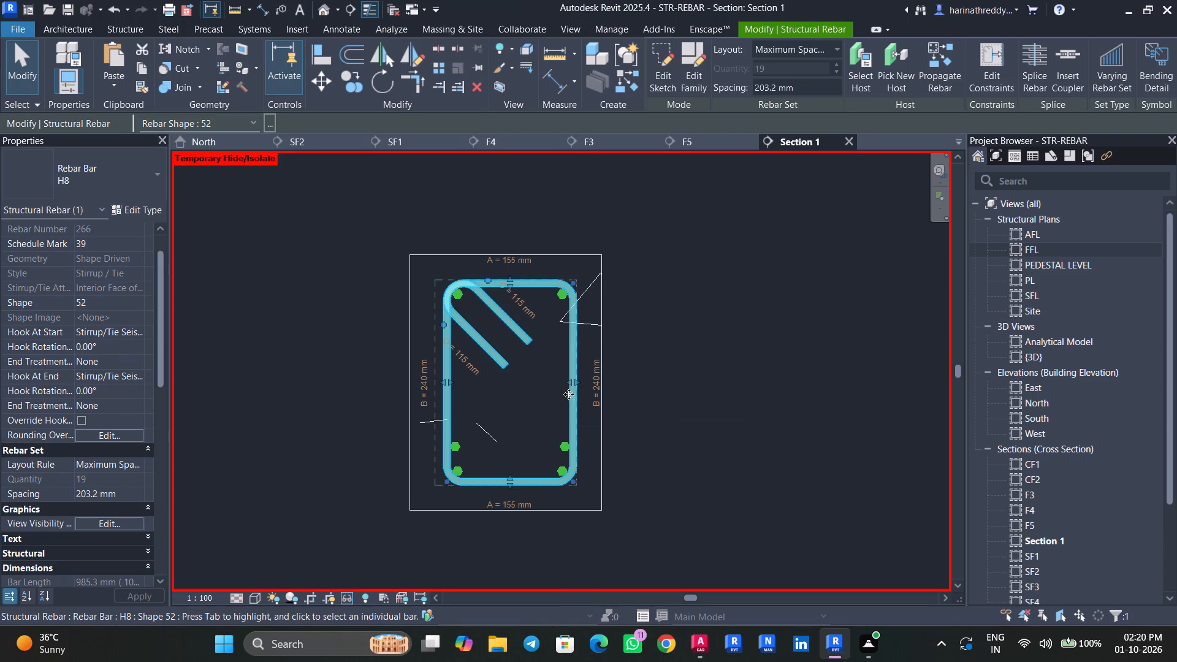
pyautogui.click(139, 496)
pyautogui.write('8"')
pyautogui.press('Return')
pyautogui.press('Escape')
pyautogui.press('Escape')
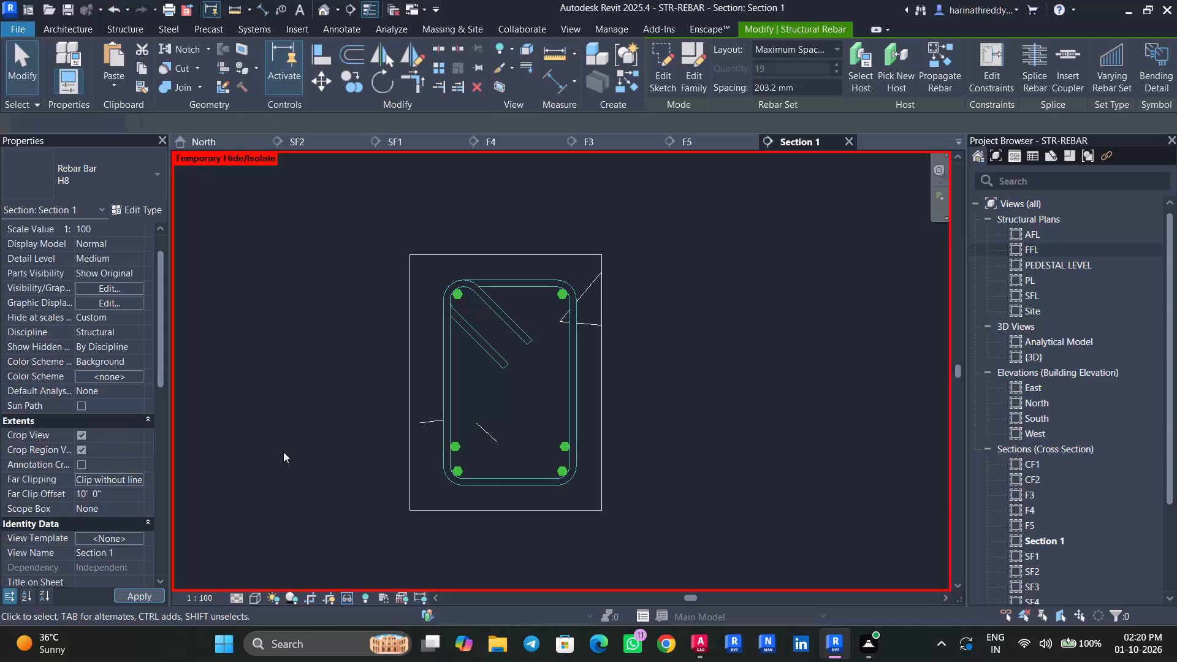
pyautogui.press('Escape')
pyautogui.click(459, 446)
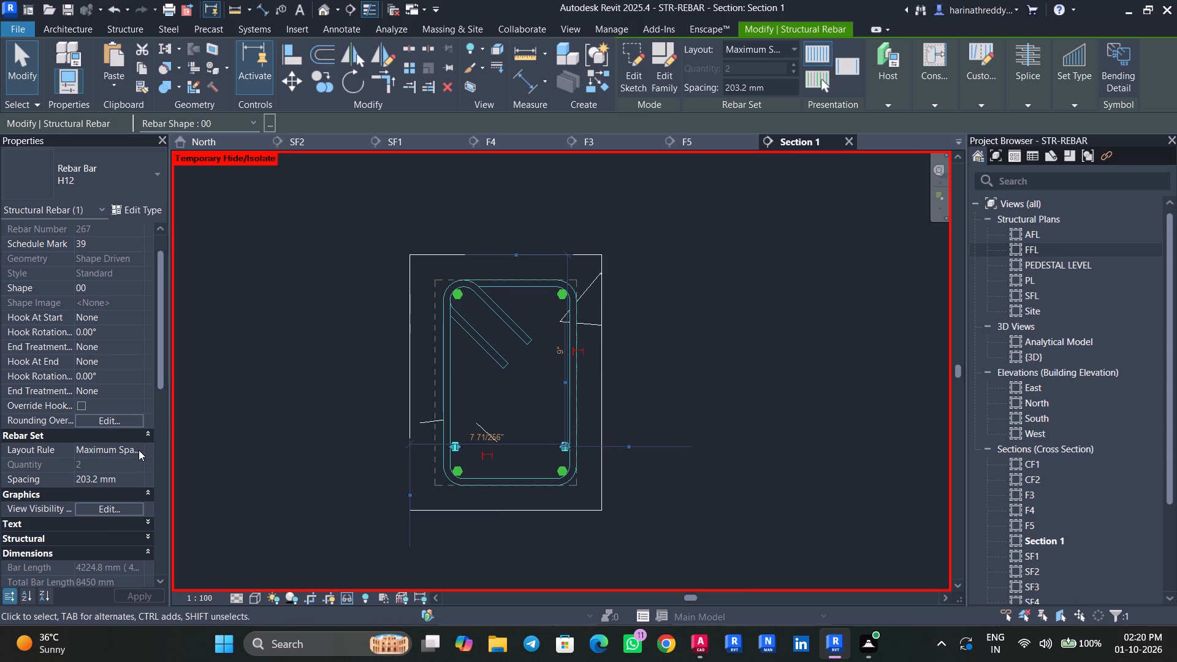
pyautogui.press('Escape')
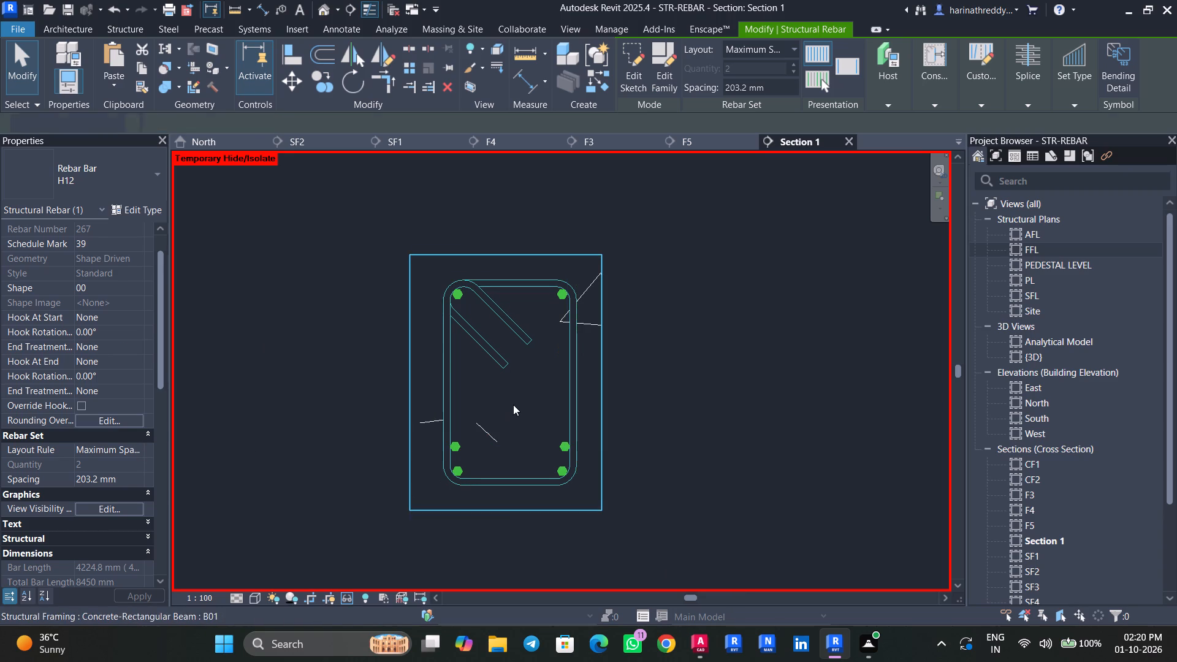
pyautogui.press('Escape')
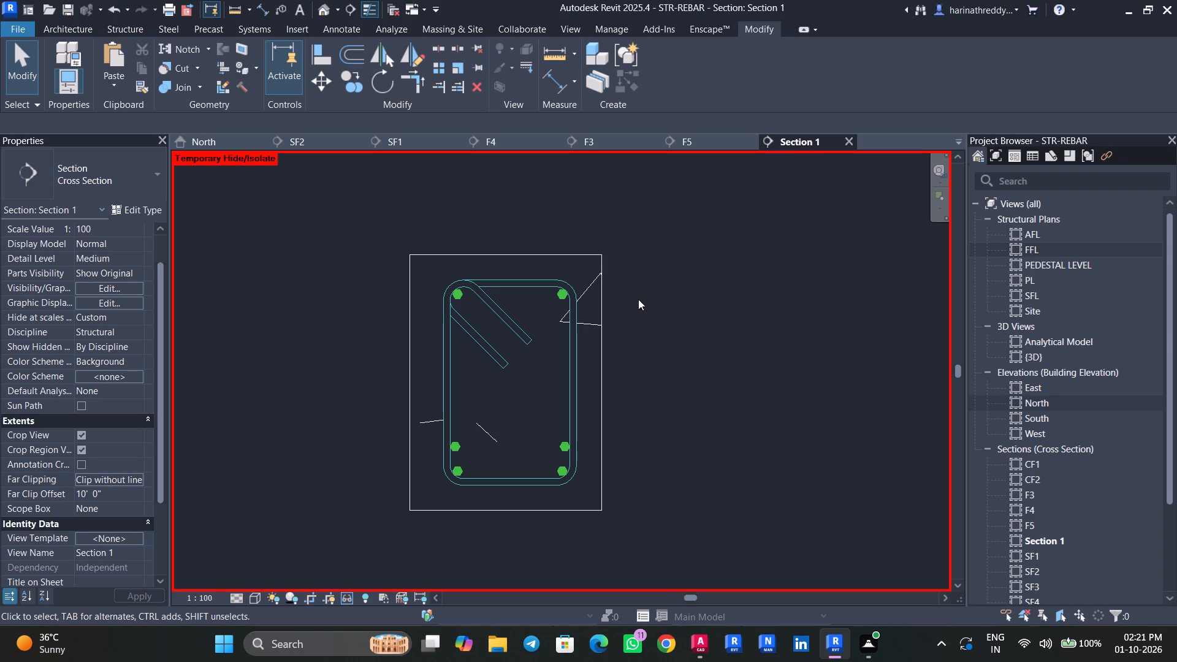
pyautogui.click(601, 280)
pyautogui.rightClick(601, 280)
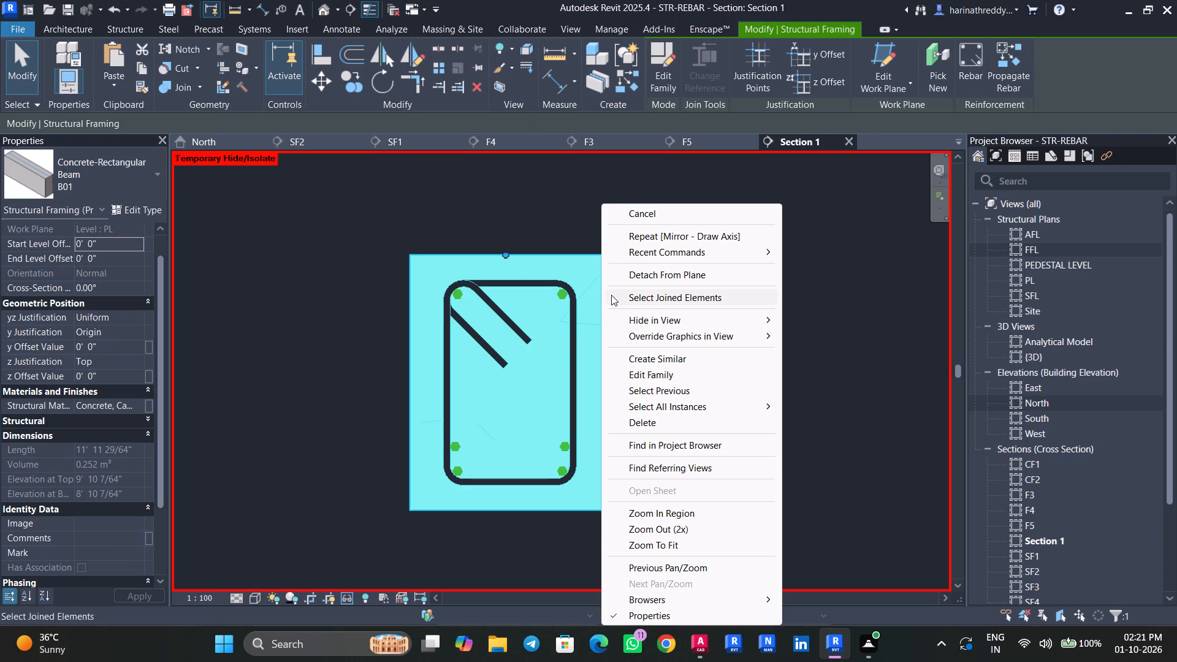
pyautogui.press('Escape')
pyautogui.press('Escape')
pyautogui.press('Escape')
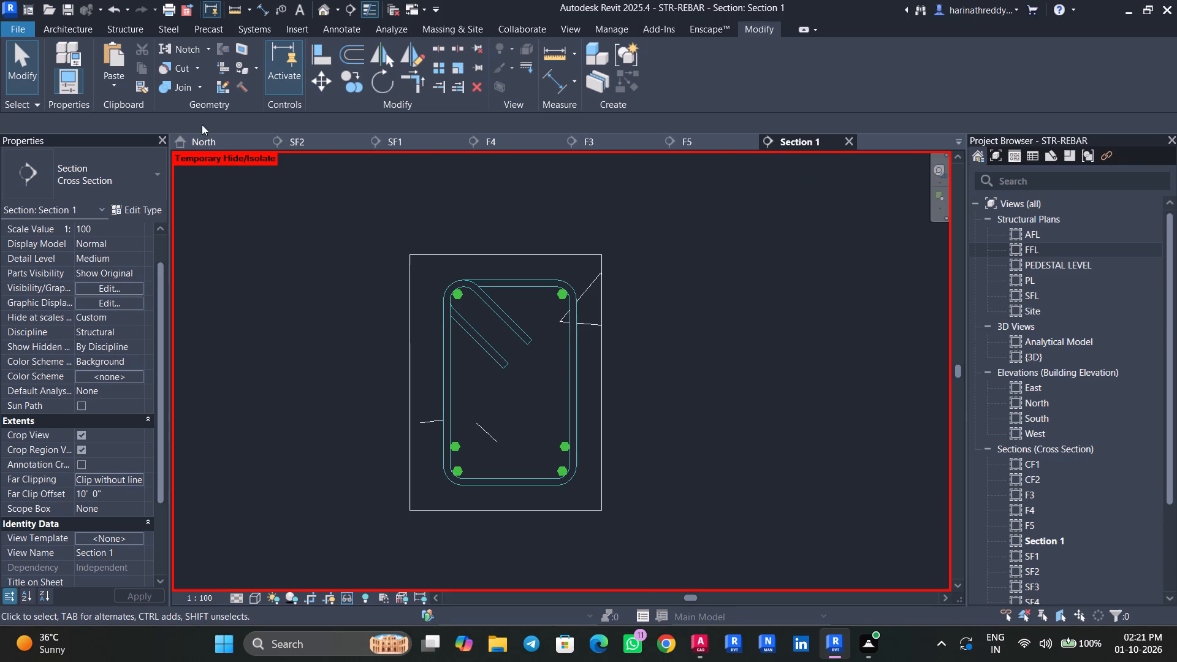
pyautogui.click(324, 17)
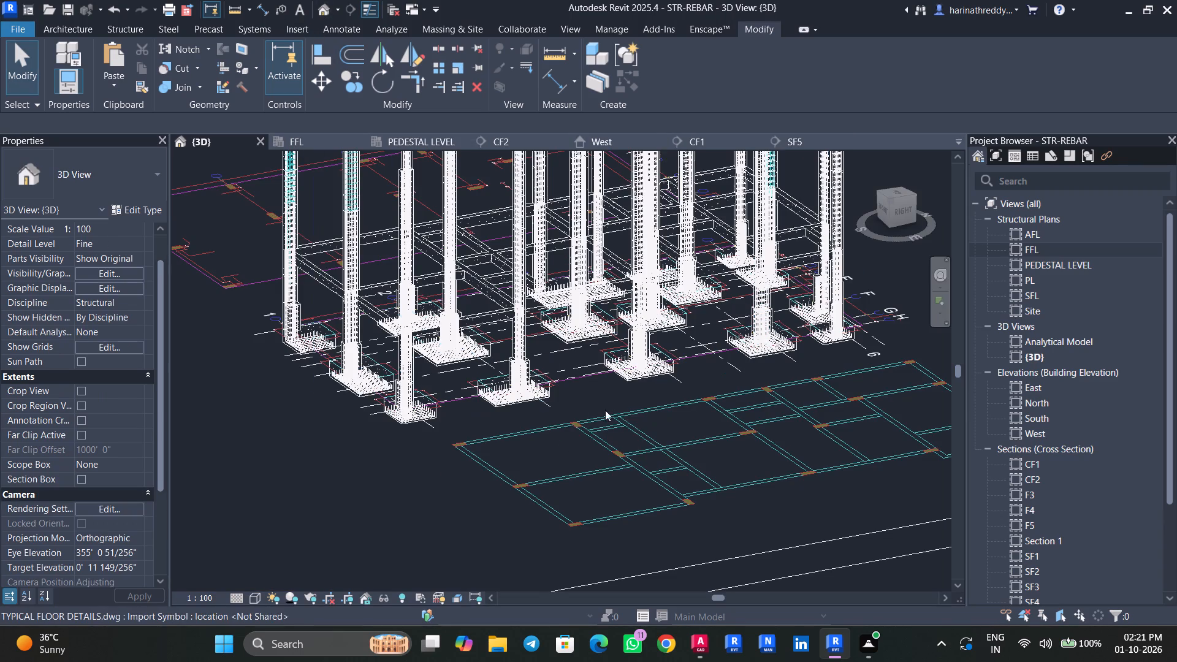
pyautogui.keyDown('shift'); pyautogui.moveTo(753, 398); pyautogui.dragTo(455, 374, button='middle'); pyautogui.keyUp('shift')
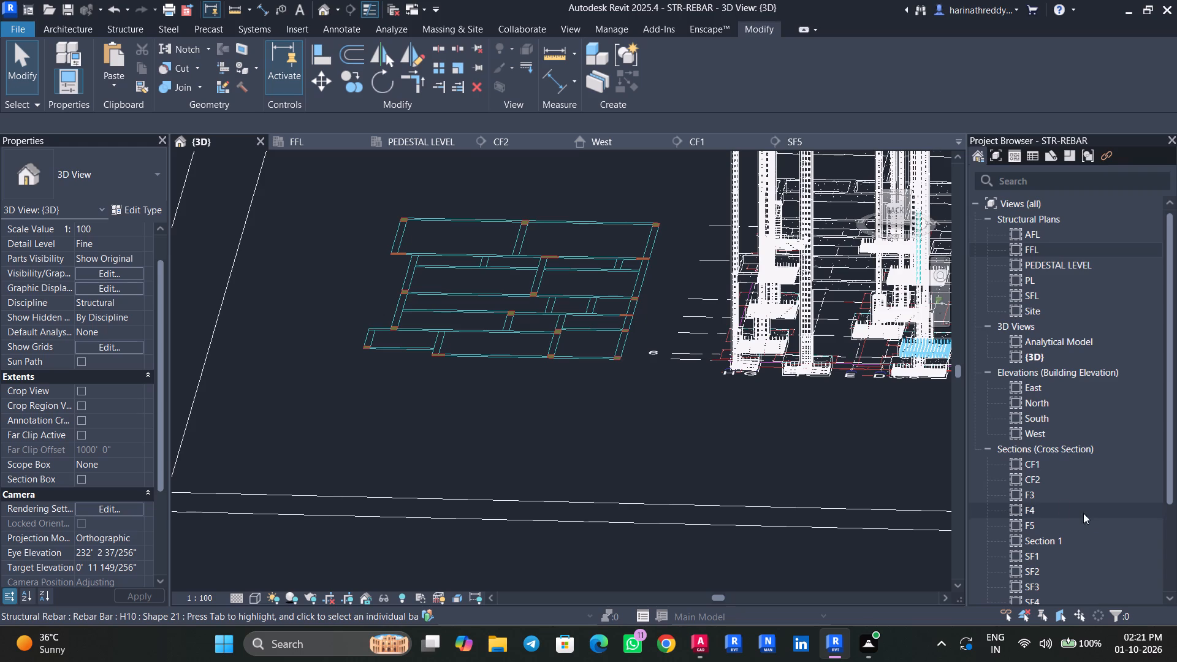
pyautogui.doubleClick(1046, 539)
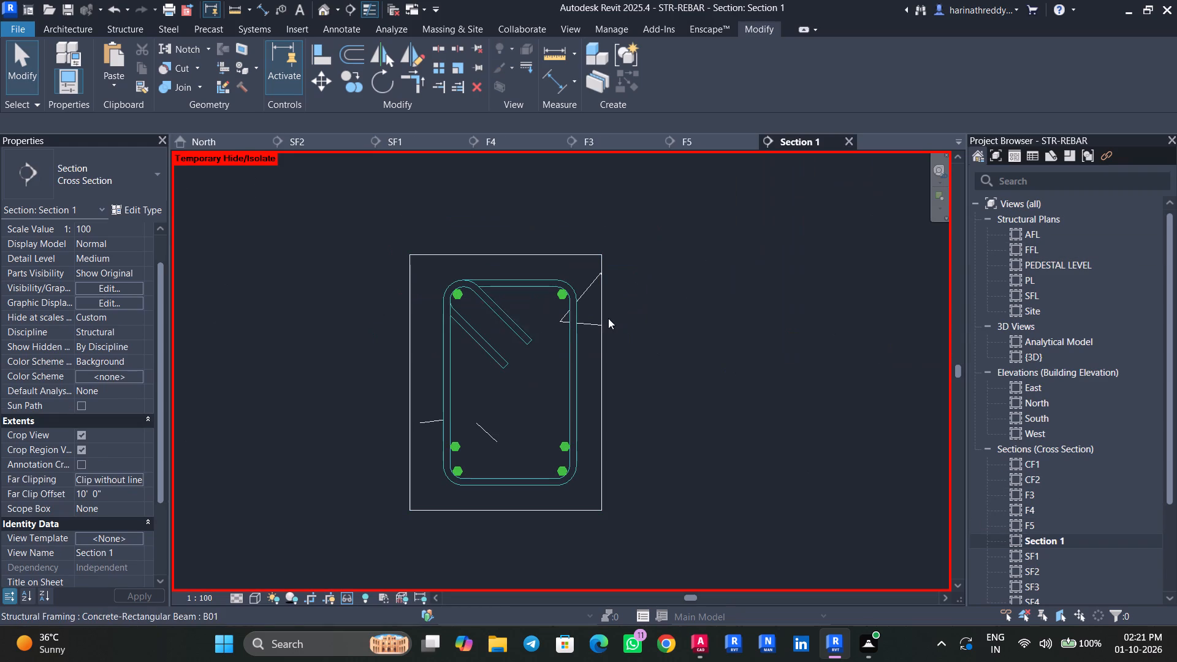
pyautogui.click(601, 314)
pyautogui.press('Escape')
# Select all H8 rebar instances and show them unobscured in the {3D} view.
pyautogui.click(569, 340)
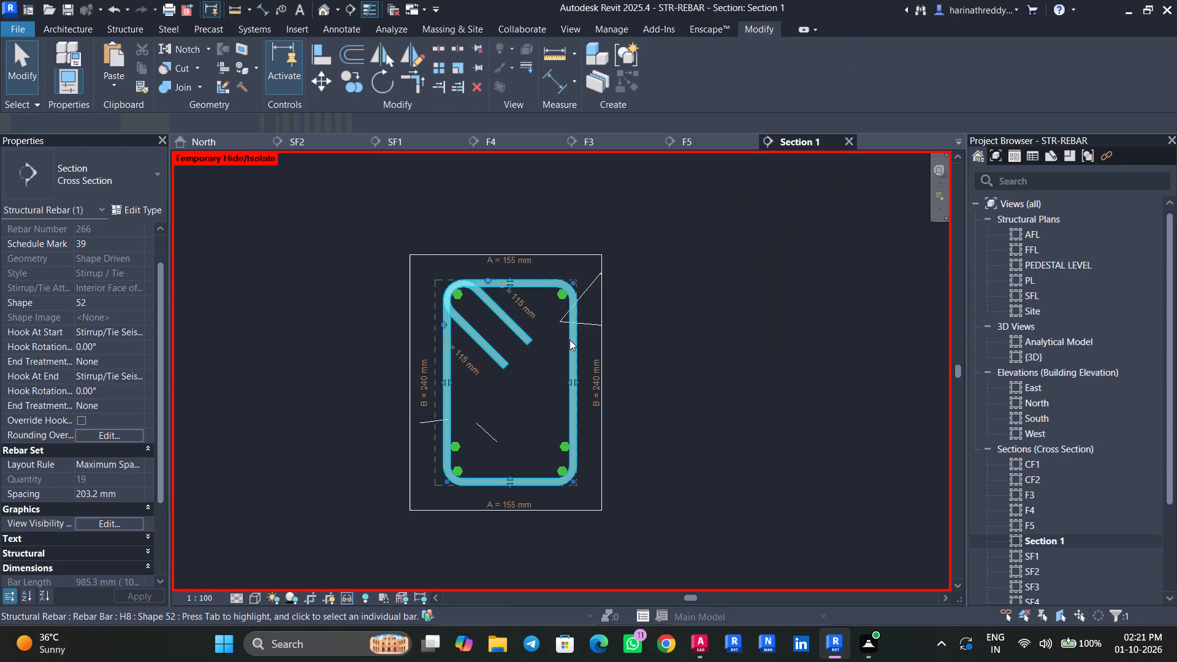
pyautogui.write('SA')
pyautogui.click(123, 523)
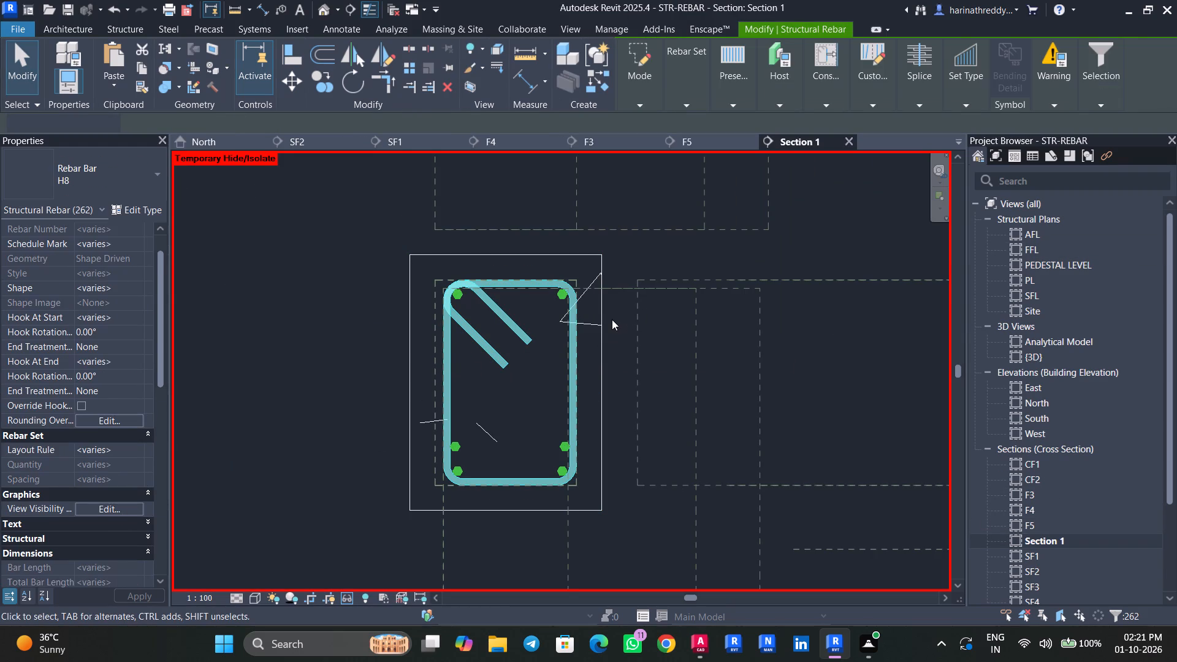
pyautogui.click(86, 509)
pyautogui.click(720, 287)
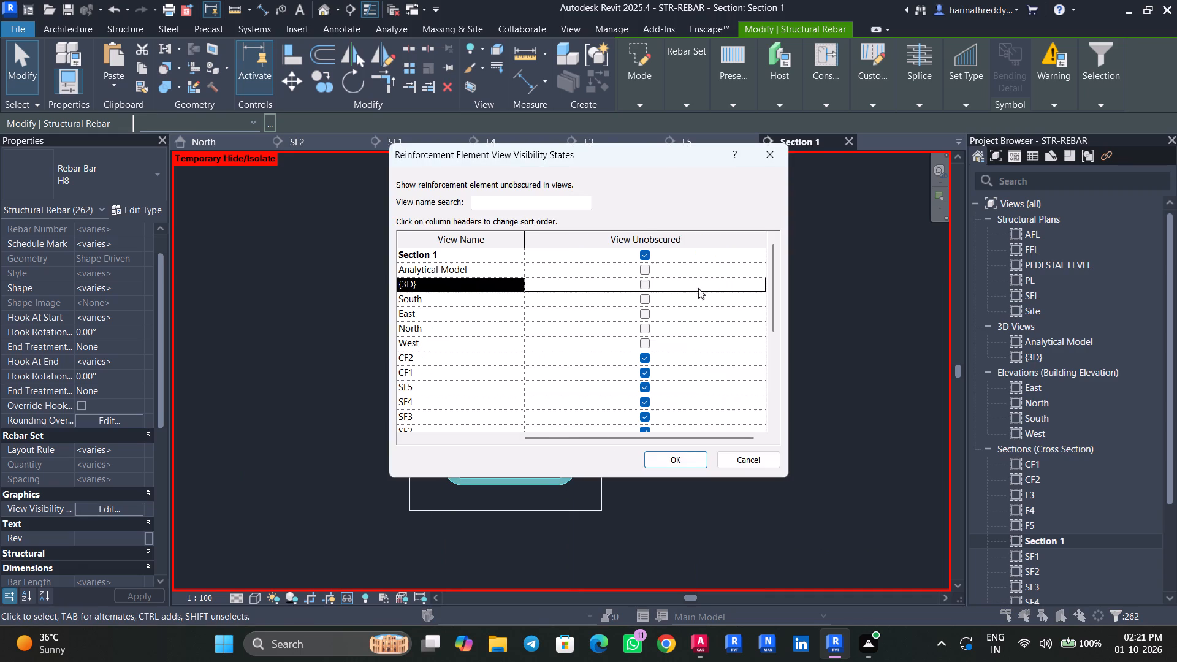
pyautogui.click(644, 282)
pyautogui.click(684, 459)
pyautogui.press('Escape')
pyautogui.press('Escape')
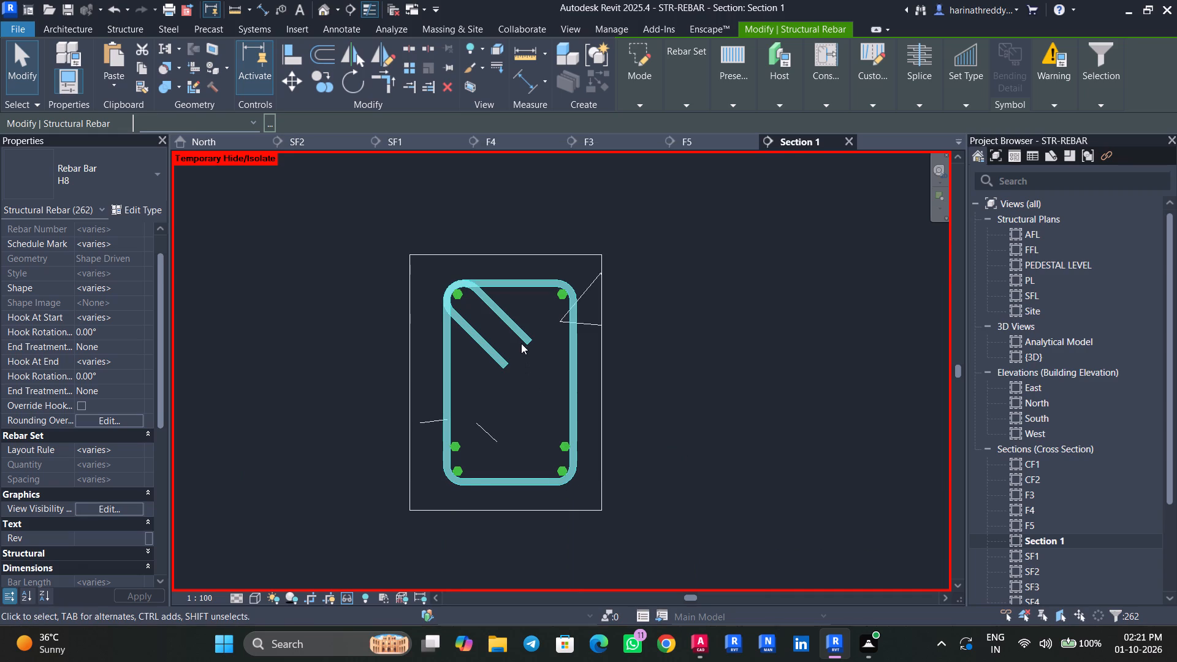
# Select all H12 rebar instances and show them unobscured in the {3D} view.
pyautogui.scroll(4, 450, 286)
pyautogui.press('Escape')
pyautogui.click(465, 302)
pyautogui.write('SA')
pyautogui.click(121, 513)
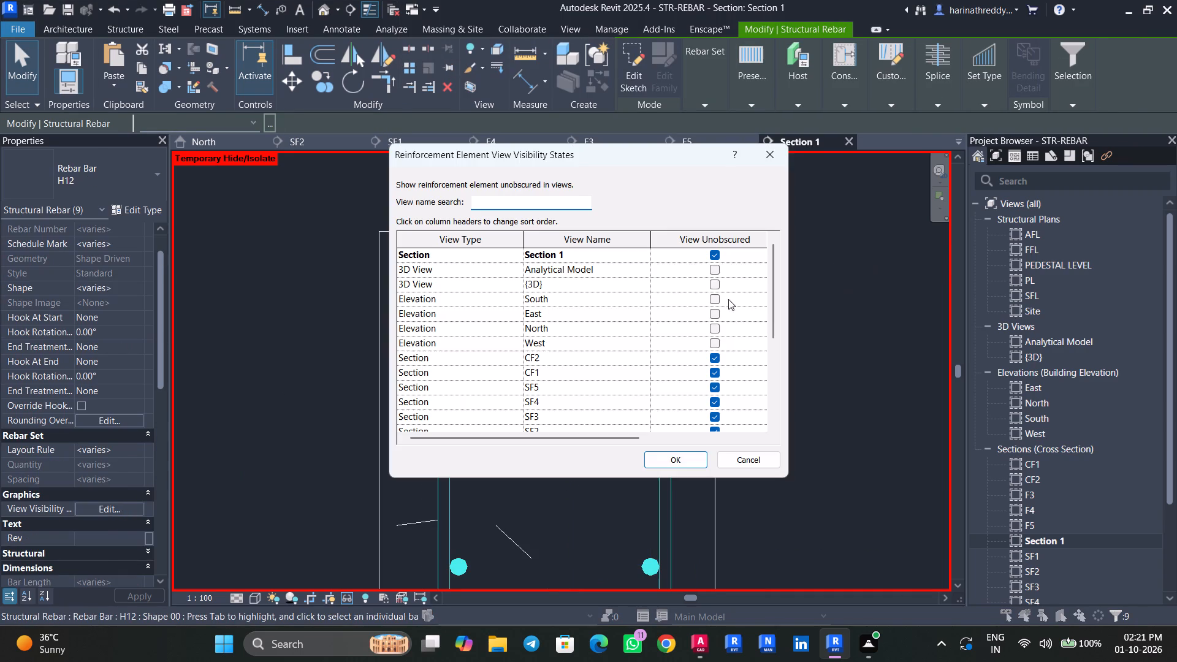
pyautogui.click(715, 284)
pyautogui.click(646, 284)
pyautogui.click(685, 460)
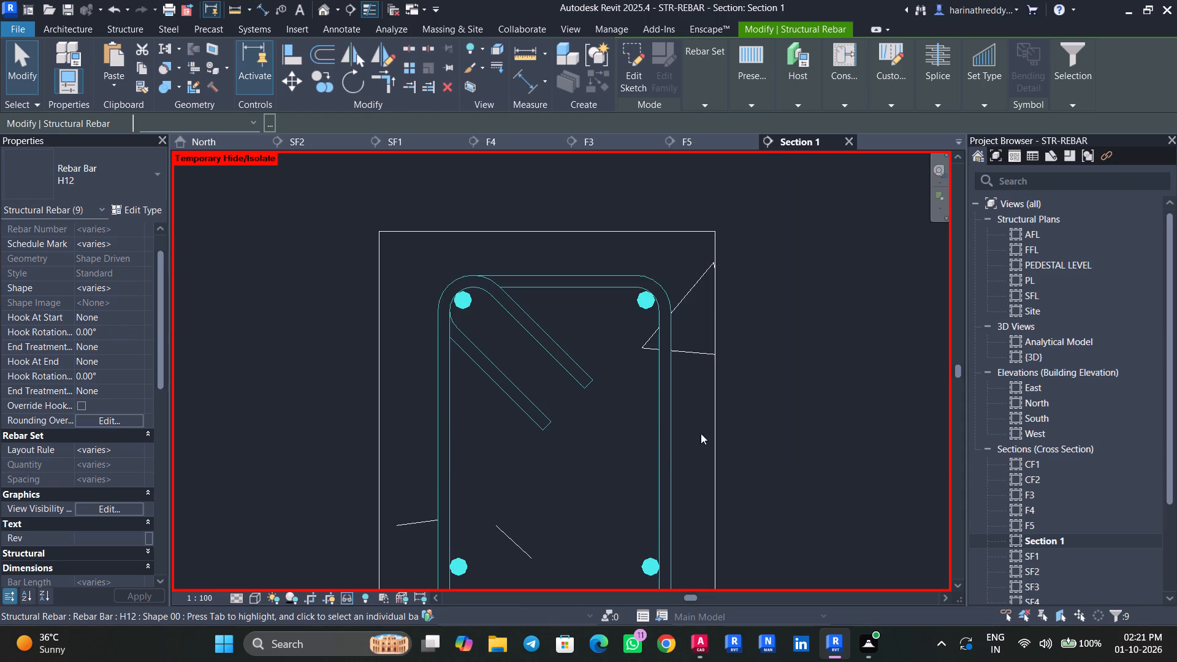
pyautogui.press('Escape')
pyautogui.press('Escape')
pyautogui.press('Escape')
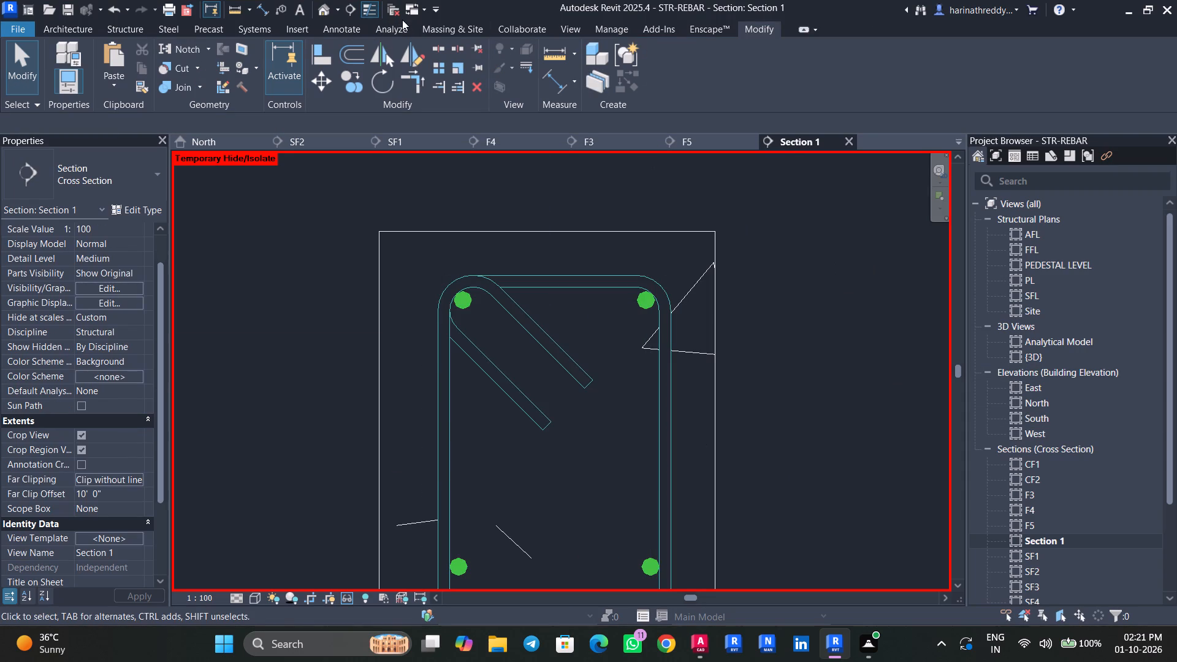
# Open the {3D} view and examine beam B01's reinforcement between columns F and B from the back.
pyautogui.click(324, 7)
pyautogui.keyDown('shift'); pyautogui.moveTo(722, 416); pyautogui.dragTo(749, 407, button='middle'); pyautogui.keyUp('shift')
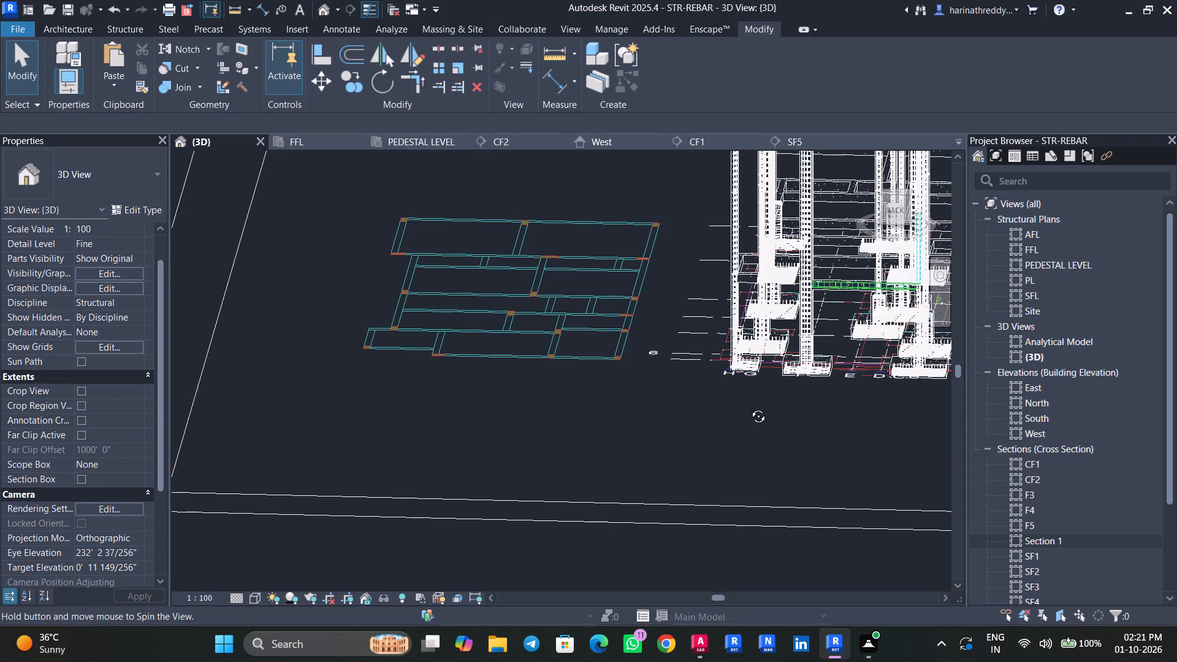
pyautogui.keyDown('shift'); pyautogui.moveTo(749, 407); pyautogui.dragTo(736, 476, button='middle'); pyautogui.keyUp('shift')
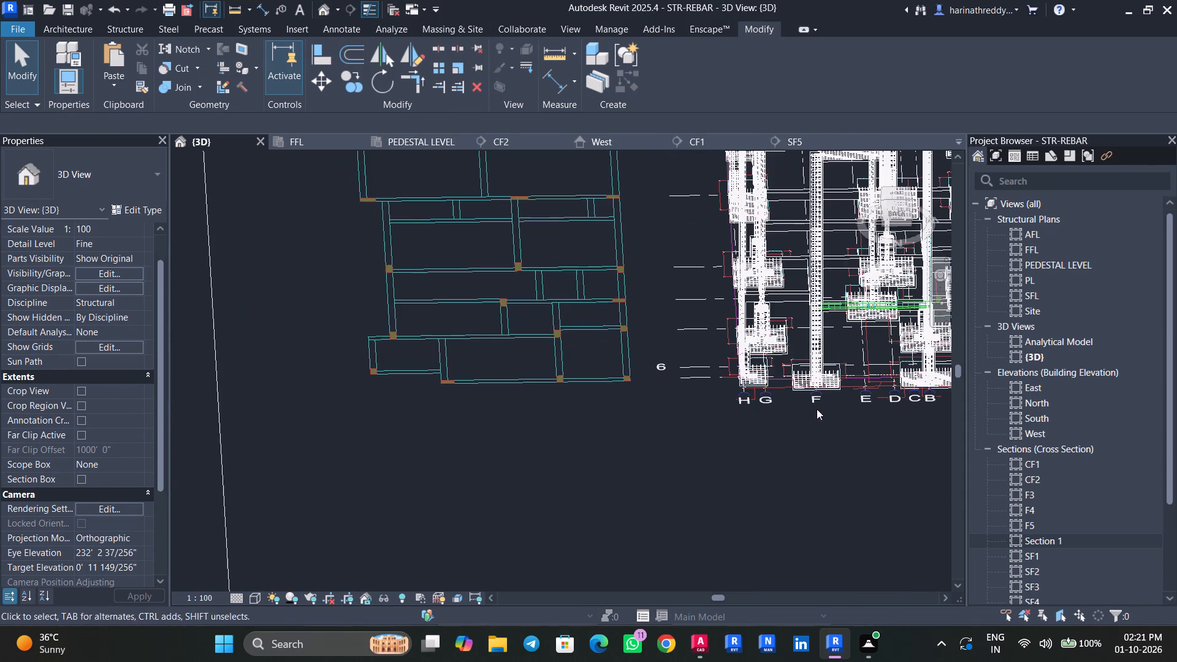
pyautogui.scroll(14, 882, 321)
pyautogui.moveTo(644, 319); pyautogui.dragTo(511, 442, button='middle')
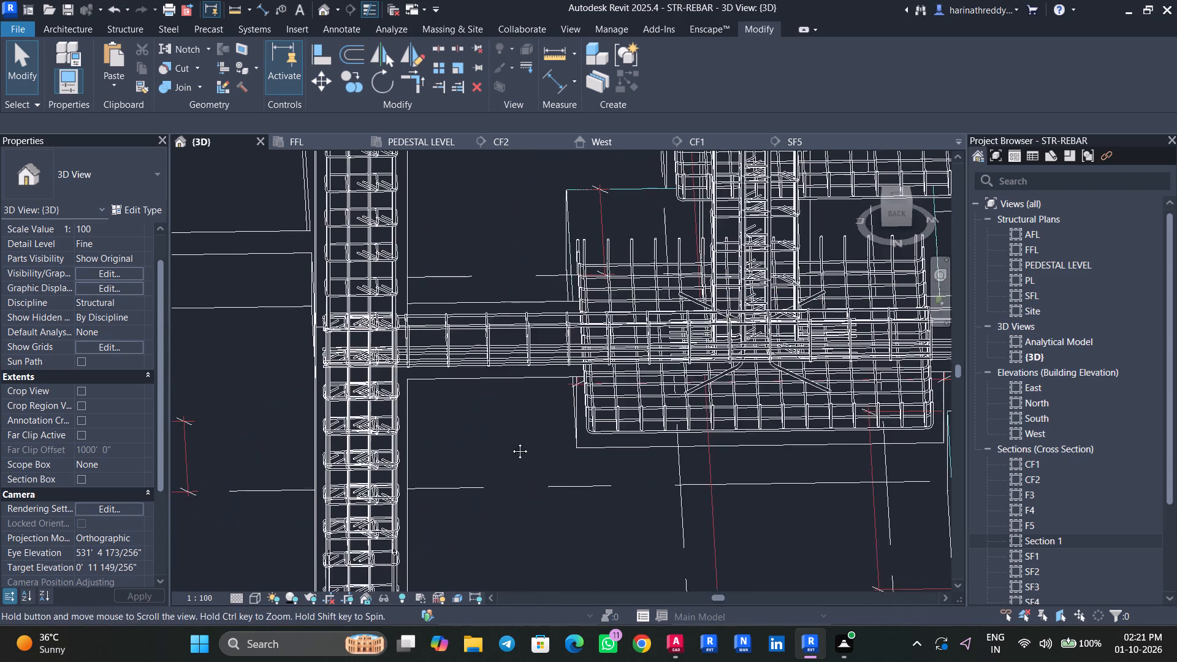
pyautogui.moveTo(511, 442); pyautogui.dragTo(511, 441, button='middle')
pyautogui.click(897, 208)
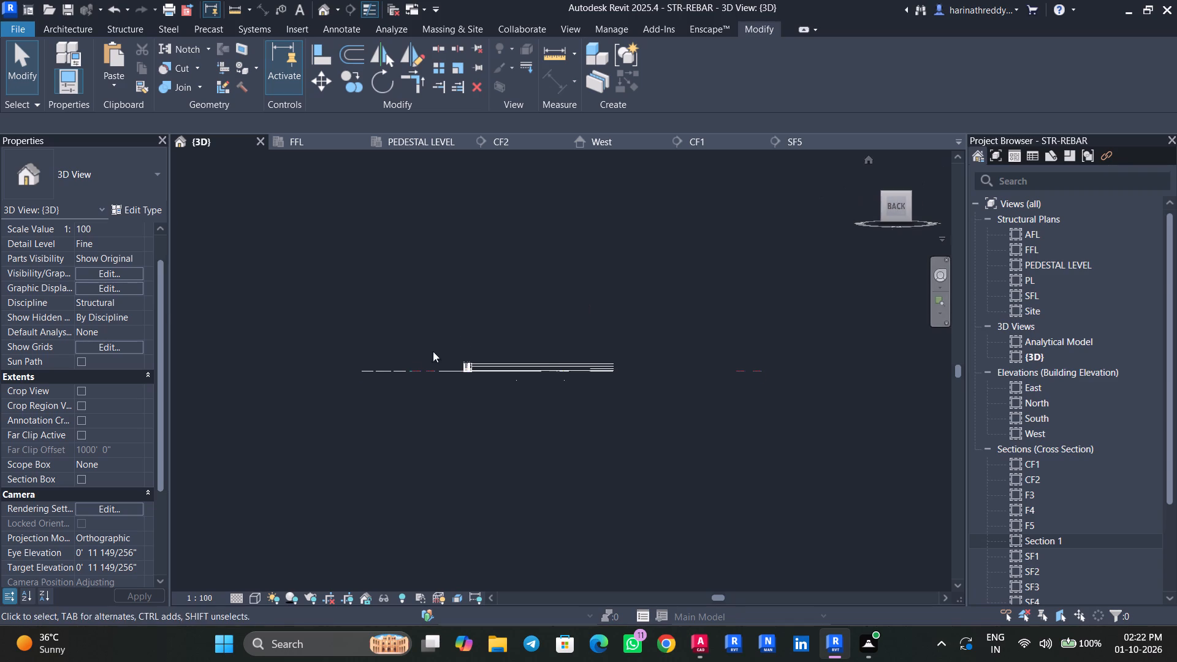
pyautogui.scroll(20, 505, 382)
pyautogui.scroll(4, 505, 382)
pyautogui.scroll(6, 595, 417)
pyautogui.scroll(6, 536, 422)
pyautogui.scroll(5, 325, 387)
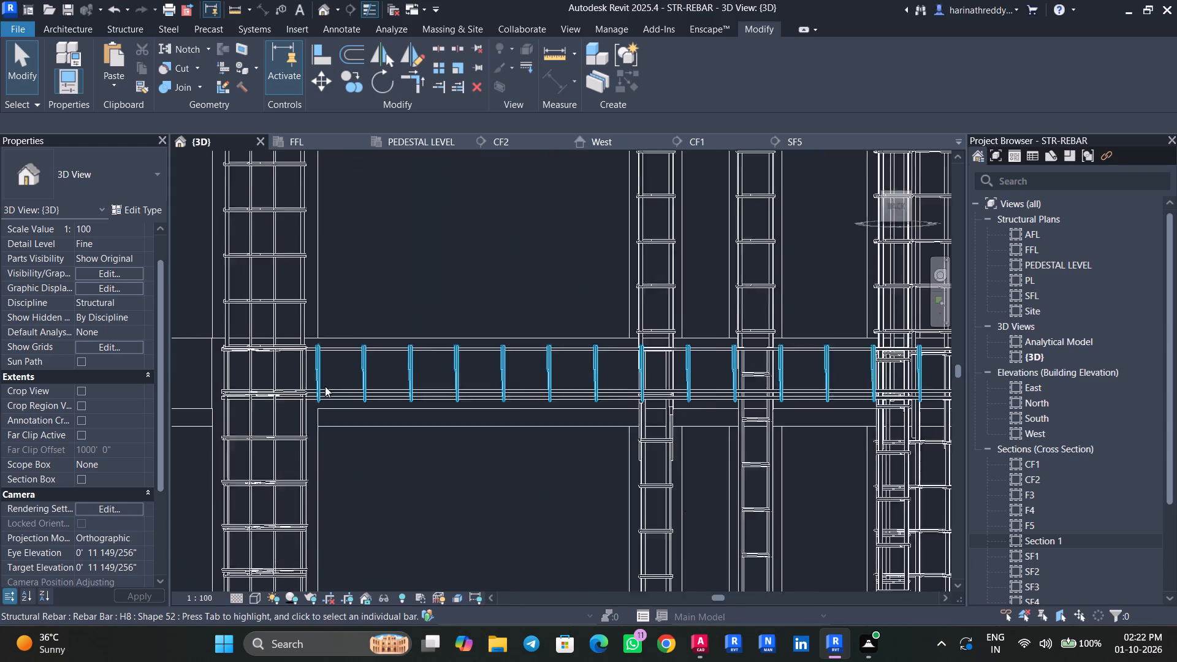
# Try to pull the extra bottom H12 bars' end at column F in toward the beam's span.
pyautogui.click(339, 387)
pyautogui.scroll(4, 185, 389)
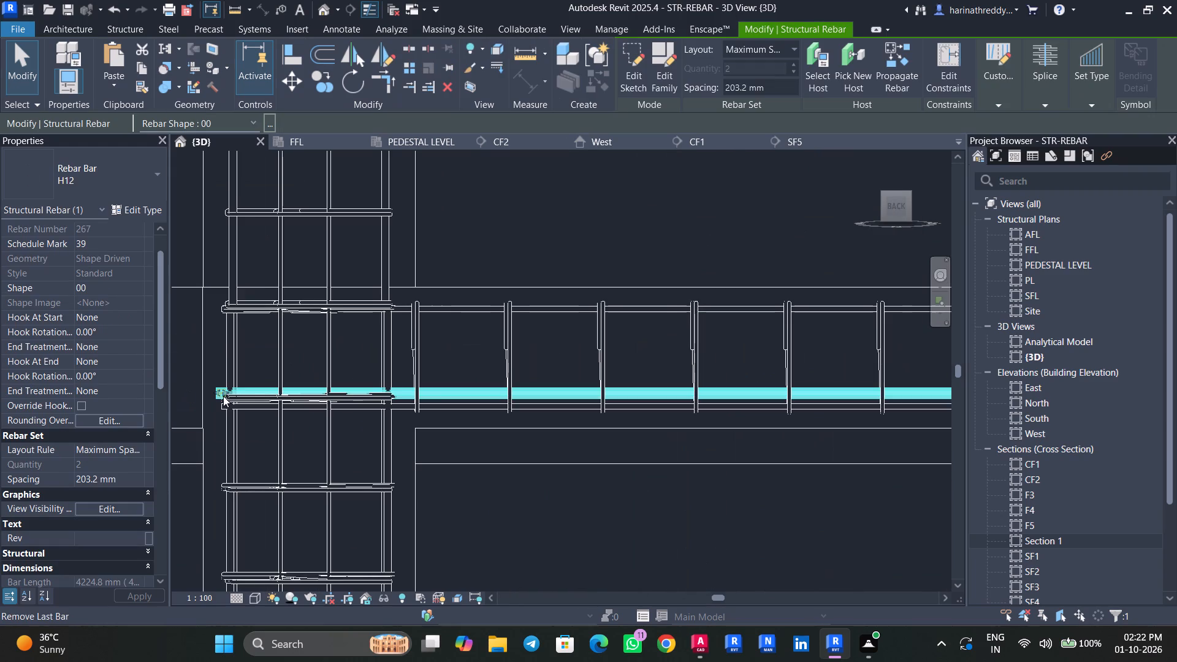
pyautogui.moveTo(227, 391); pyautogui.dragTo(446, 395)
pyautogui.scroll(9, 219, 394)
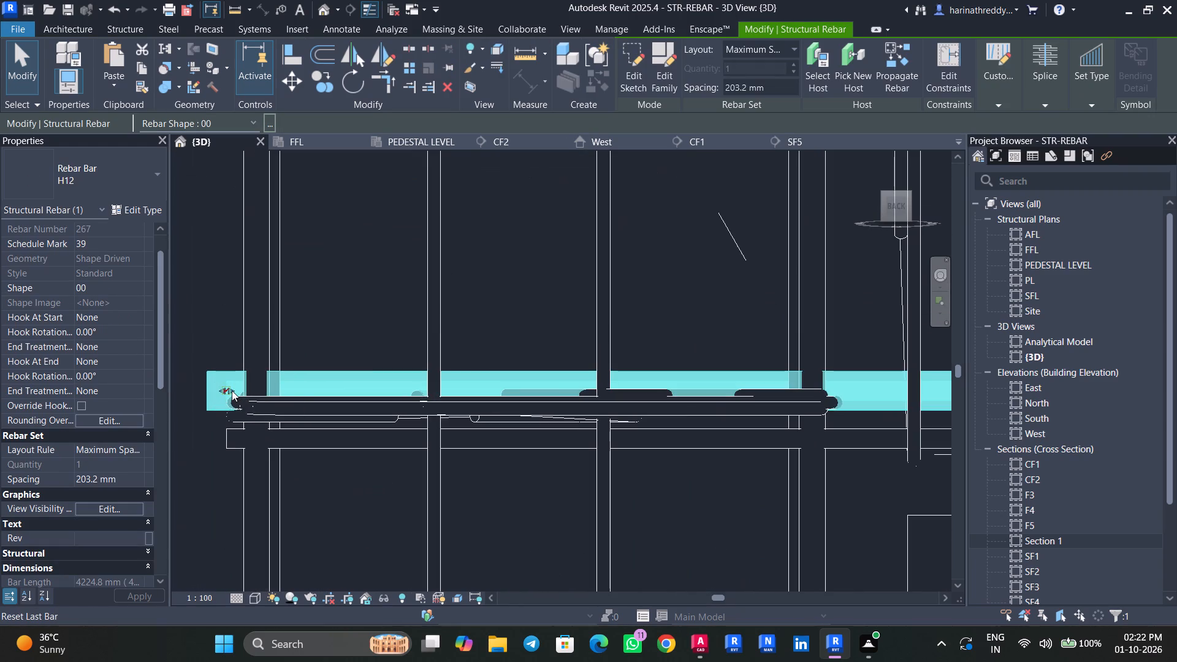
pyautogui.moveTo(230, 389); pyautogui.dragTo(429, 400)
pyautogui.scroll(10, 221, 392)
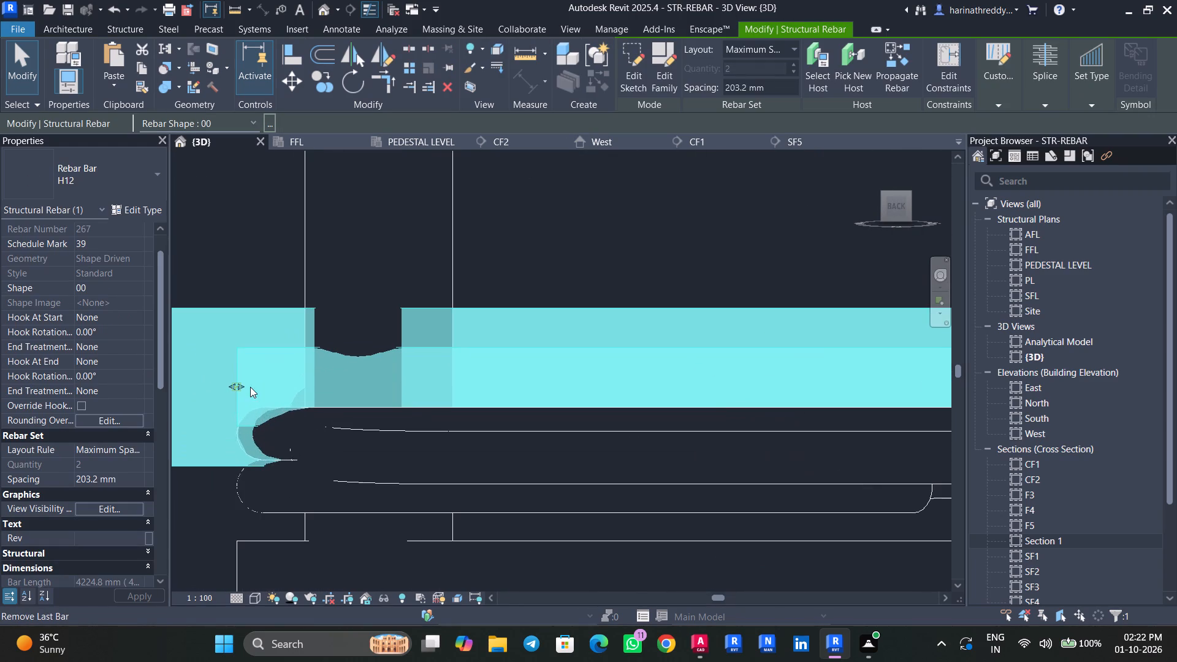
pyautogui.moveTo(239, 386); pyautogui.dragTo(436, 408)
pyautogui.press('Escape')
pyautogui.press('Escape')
# Examine the top and bottom H12 bars of beam B01 near column F to tell the extra pair from the continuous bars.
pyautogui.scroll(-14, 345, 353)
pyautogui.moveTo(656, 427); pyautogui.dragTo(341, 446, button='middle')
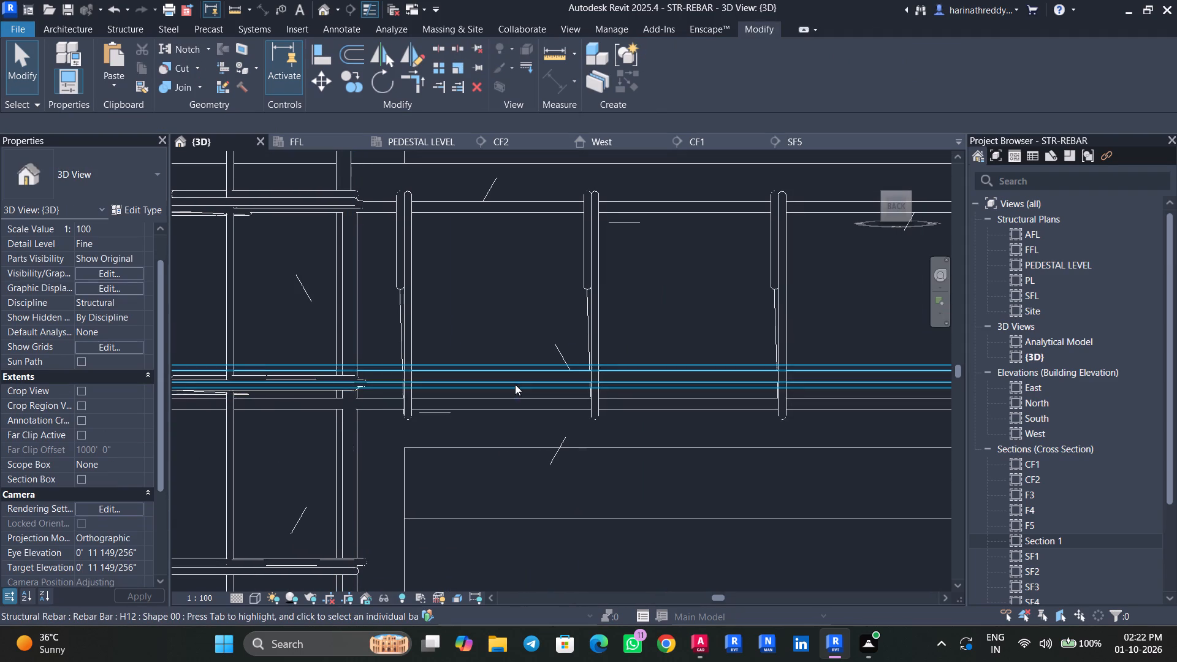
pyautogui.click(526, 363)
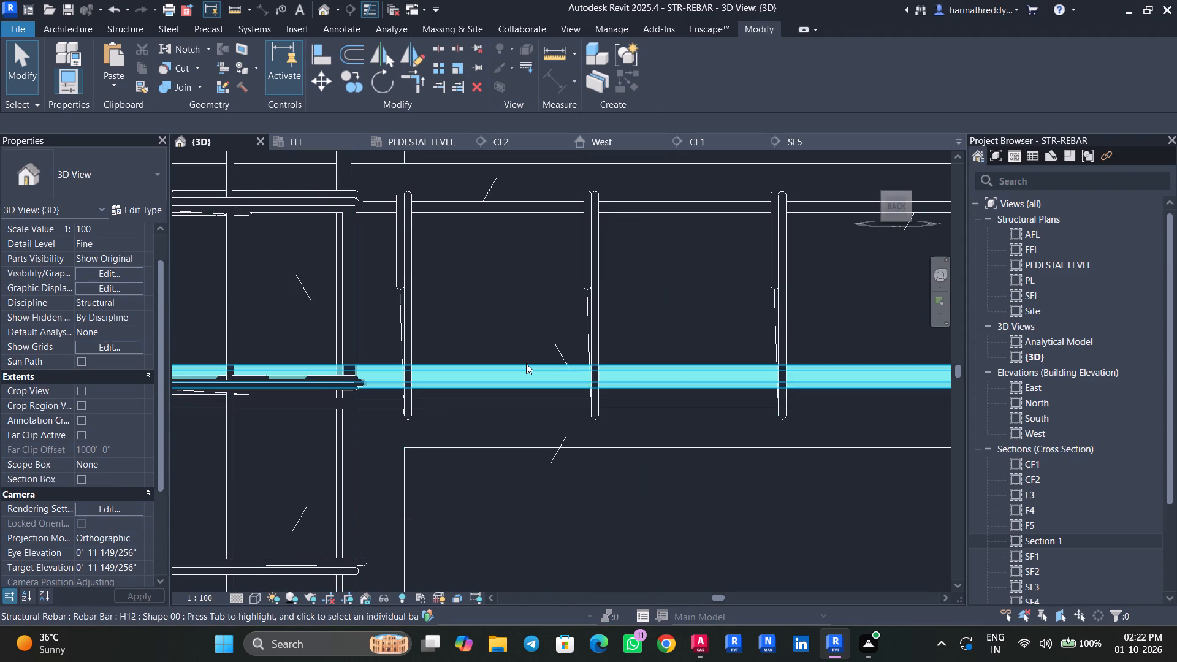
pyautogui.scroll(-4, 526, 363)
pyautogui.press('Escape')
pyautogui.click(516, 282)
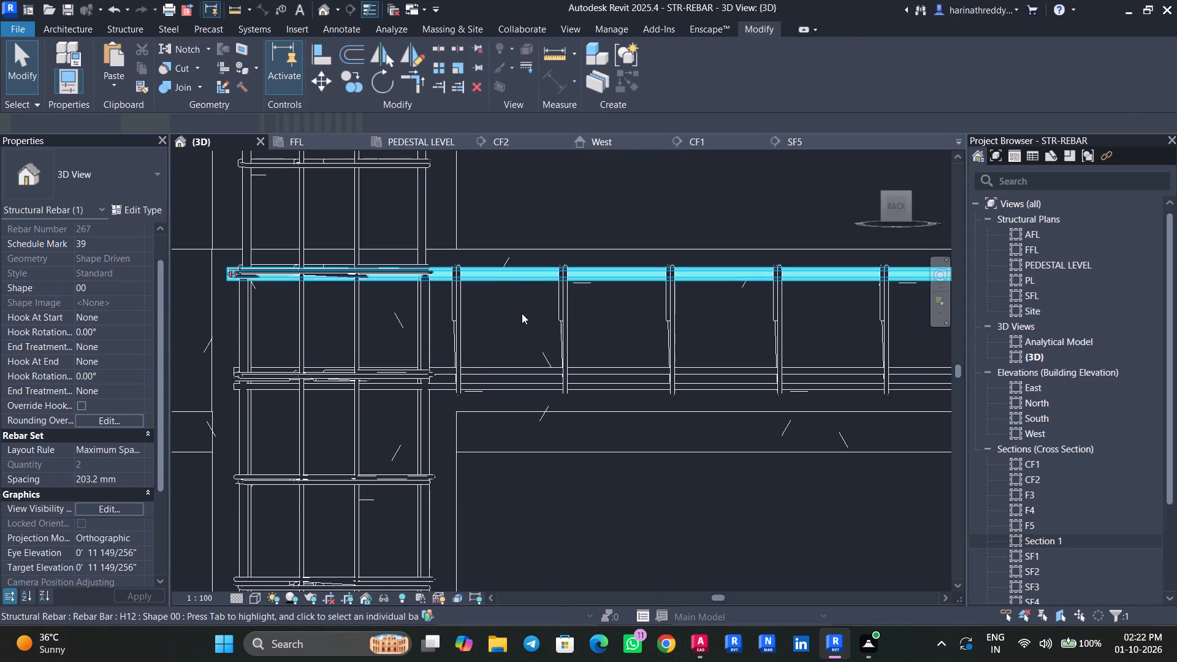
pyautogui.keyDown('shift'); pyautogui.moveTo(522, 314); pyautogui.dragTo(512, 456, button='middle'); pyautogui.keyUp('shift')
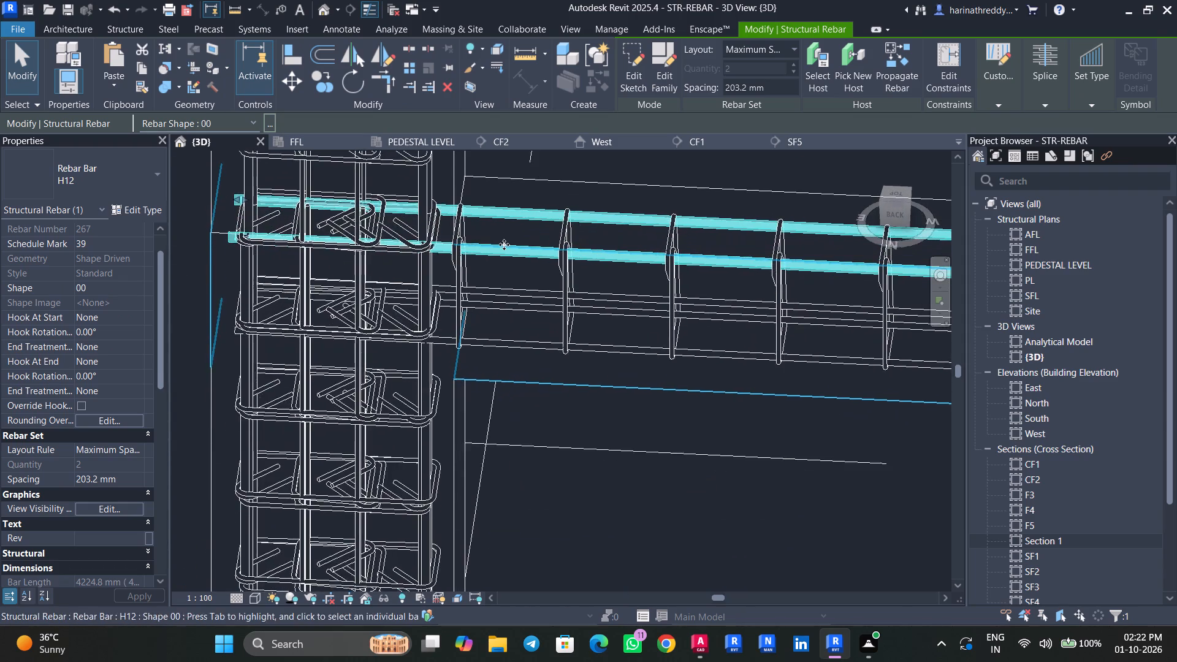
pyautogui.scroll(7, 508, 240)
pyautogui.scroll(-1, 501, 252)
pyautogui.scroll(2, 501, 252)
pyautogui.press('Escape')
pyautogui.press('Escape')
pyautogui.scroll(-3, 464, 319)
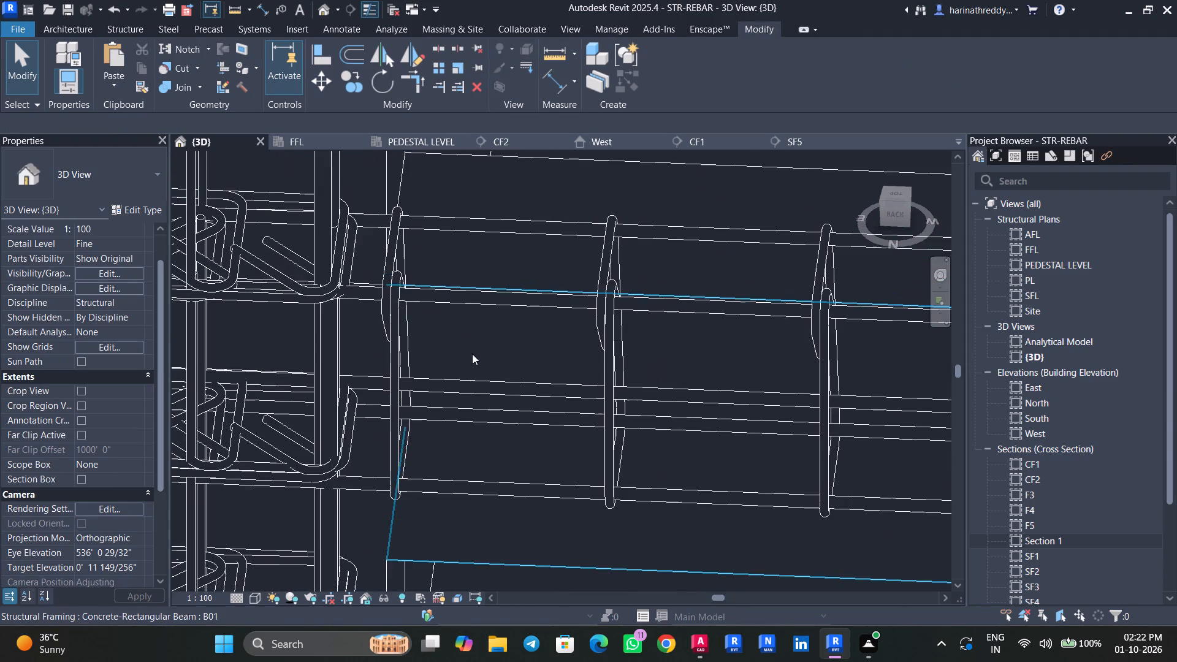
# Edit the extra H12 bar's sketch and pull its column F end into the beam's span, leaving the line about 11' 8" long.
pyautogui.moveTo(471, 354); pyautogui.dragTo(463, 299, button='middle')
pyautogui.click(509, 338)
pyautogui.scroll(-4, 509, 338)
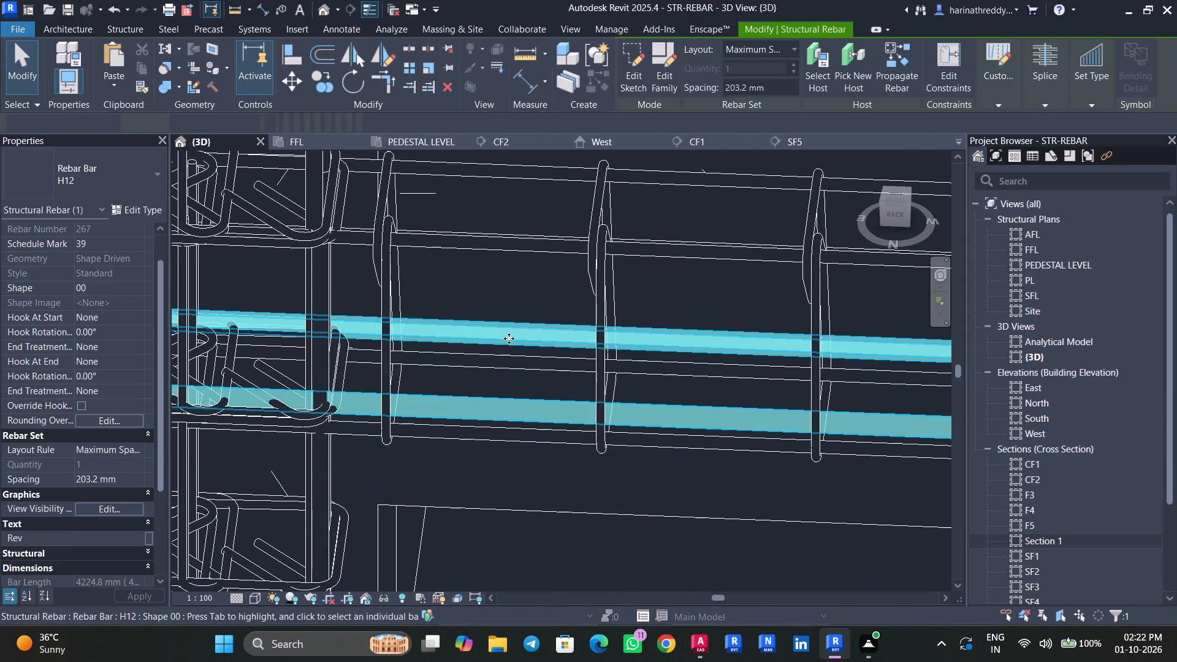
pyautogui.click(633, 68)
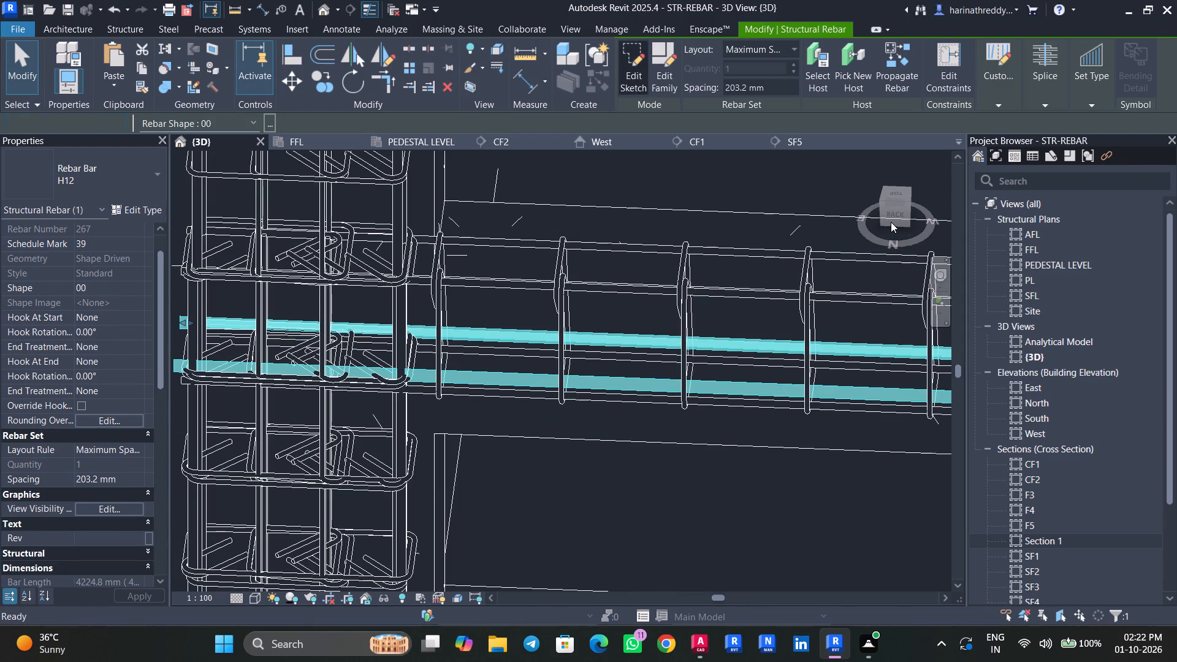
pyautogui.click(895, 216)
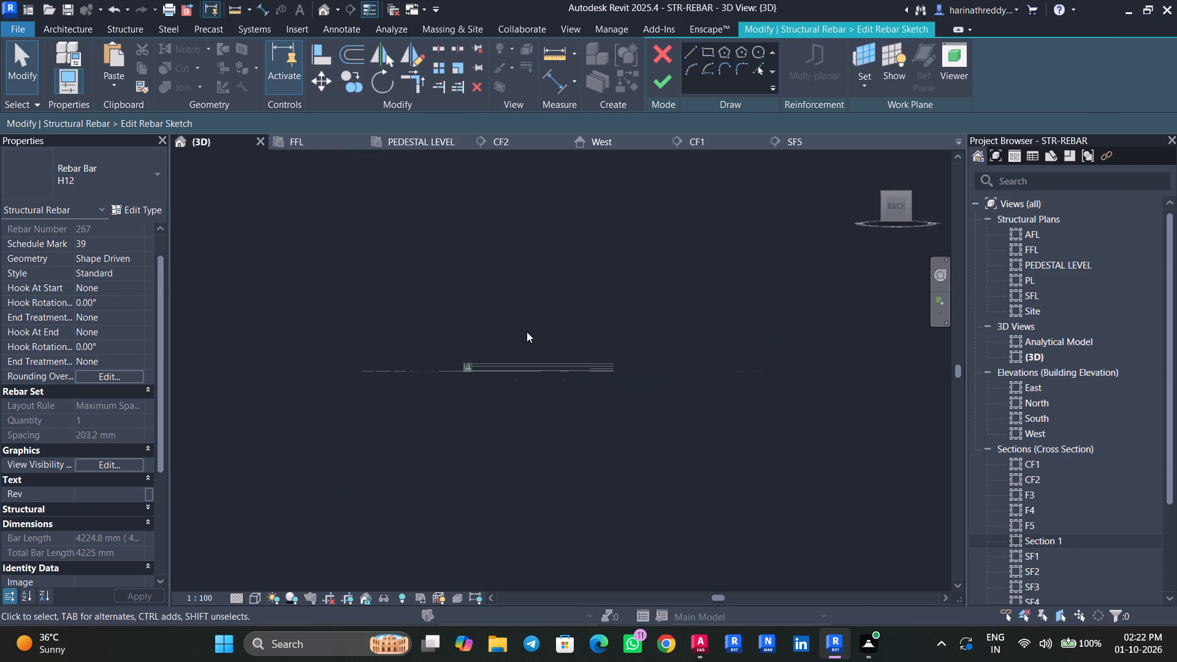
pyautogui.scroll(20, 463, 364)
pyautogui.scroll(11, 463, 364)
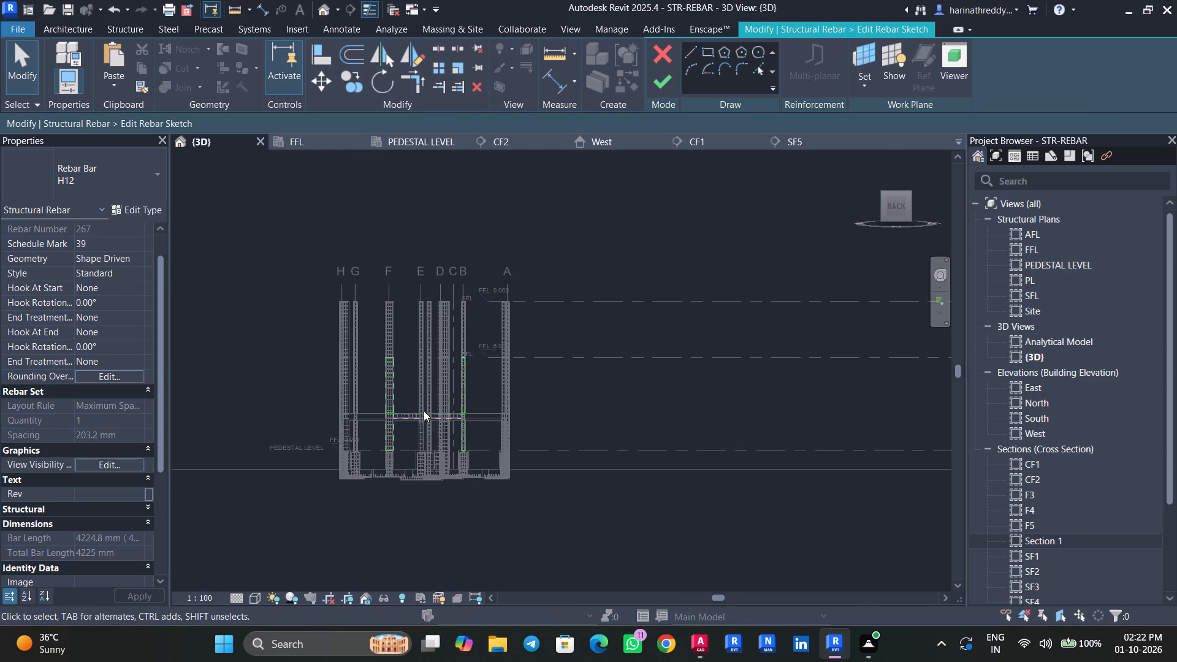
pyautogui.scroll(9, 424, 411)
pyautogui.moveTo(408, 421); pyautogui.dragTo(482, 238, button='middle')
pyautogui.scroll(1, 429, 324)
pyautogui.moveTo(310, 345); pyautogui.dragTo(498, 351, button='middle')
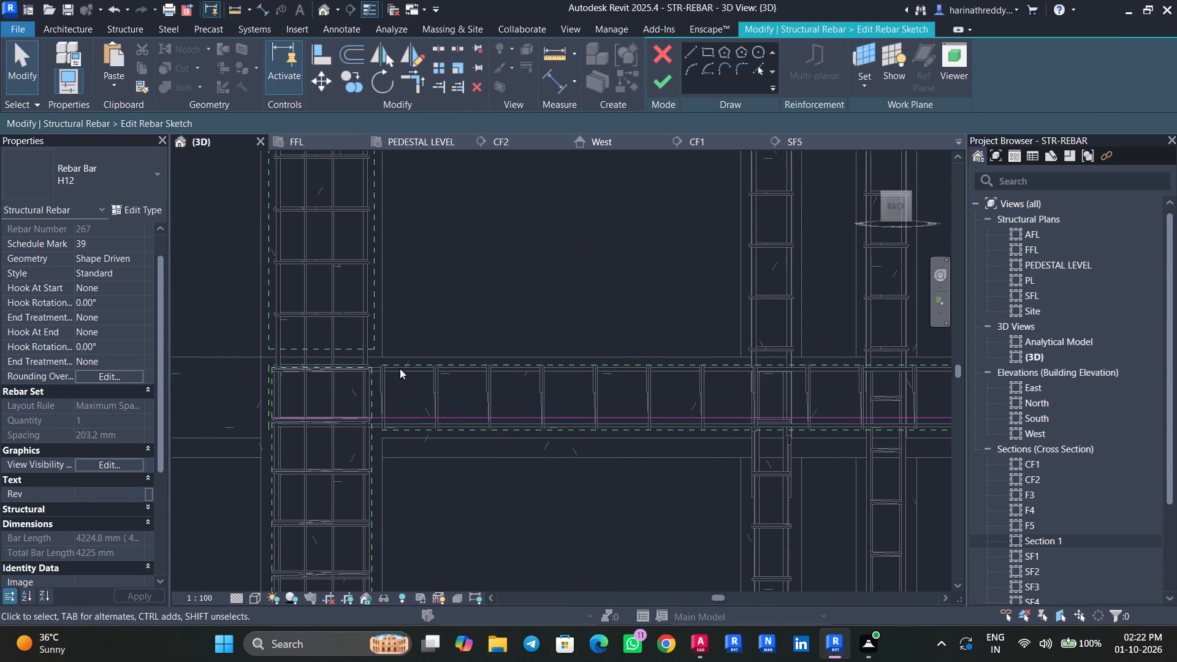
pyautogui.click(278, 416)
pyautogui.moveTo(272, 416); pyautogui.dragTo(414, 420)
pyautogui.moveTo(414, 413); pyautogui.dragTo(451, 420)
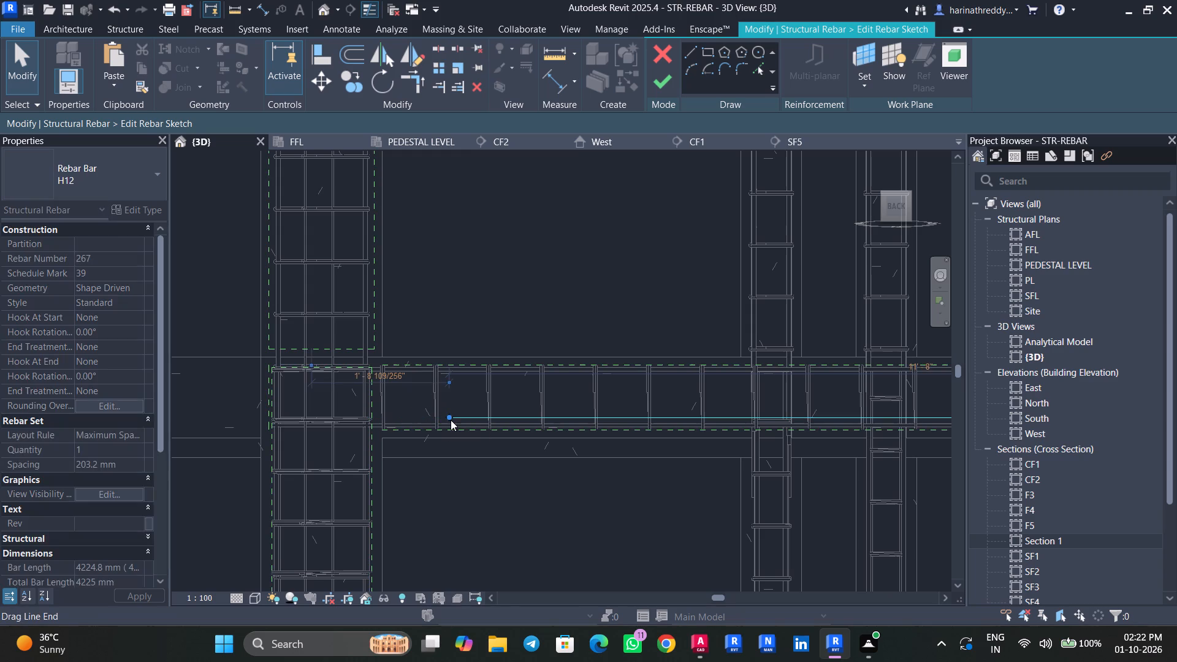
# Pull the sketch line's column B end back to a stirrup within the span, making the line about 9' 8 5/8" long.
pyautogui.moveTo(594, 412); pyautogui.dragTo(251, 411, button='middle')
pyautogui.scroll(-3, 798, 417)
pyautogui.moveTo(816, 457); pyautogui.dragTo(662, 463, button='middle')
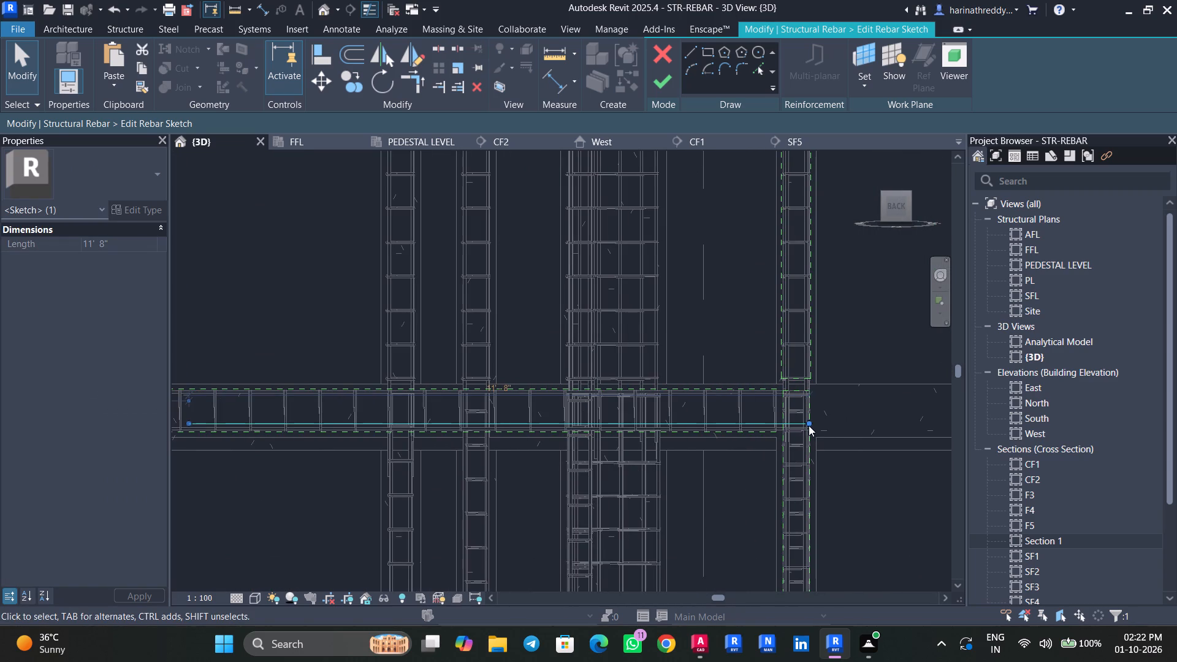
pyautogui.moveTo(808, 423); pyautogui.dragTo(706, 424)
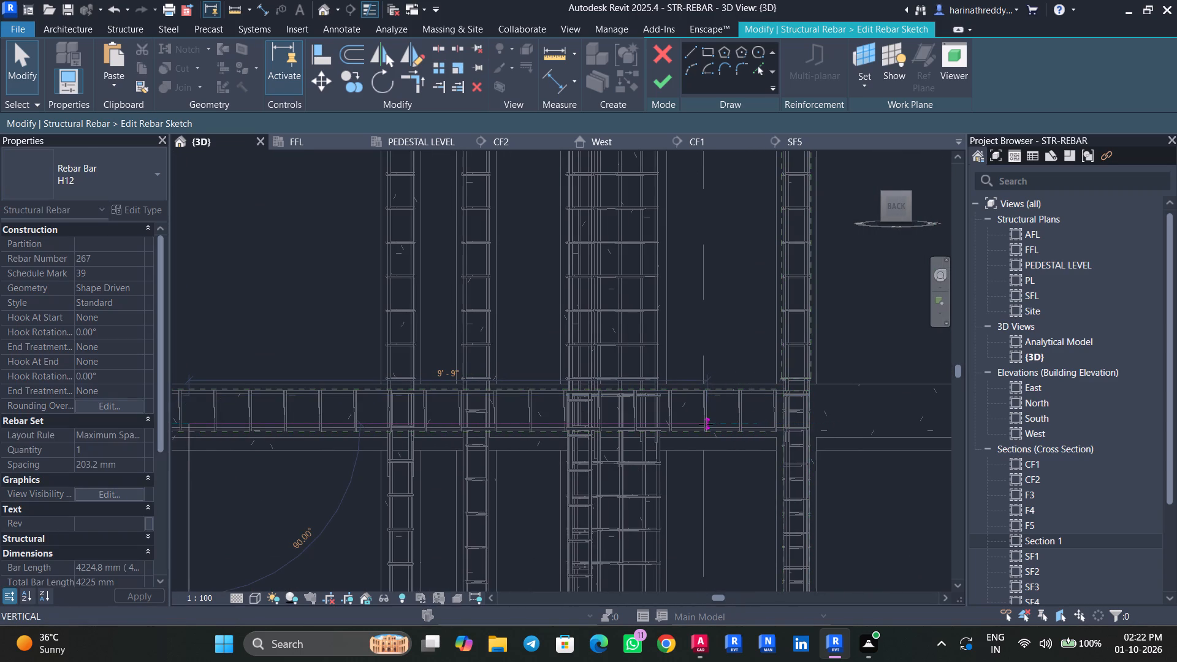
pyautogui.moveTo(706, 424); pyautogui.dragTo(704, 423)
pyautogui.scroll(3, 704, 423)
pyautogui.scroll(-2, 704, 423)
pyautogui.scroll(12, 704, 423)
pyautogui.scroll(-1, 704, 423)
pyautogui.scroll(2, 704, 423)
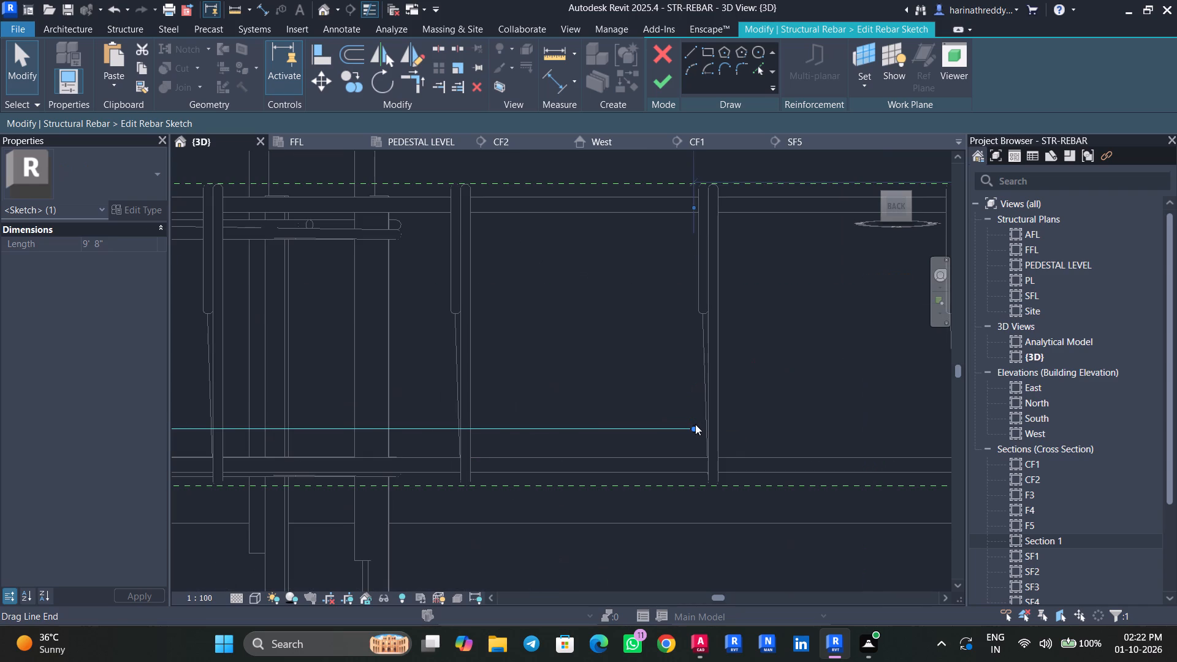
pyautogui.moveTo(695, 426); pyautogui.dragTo(715, 428)
pyautogui.scroll(-6, 666, 434)
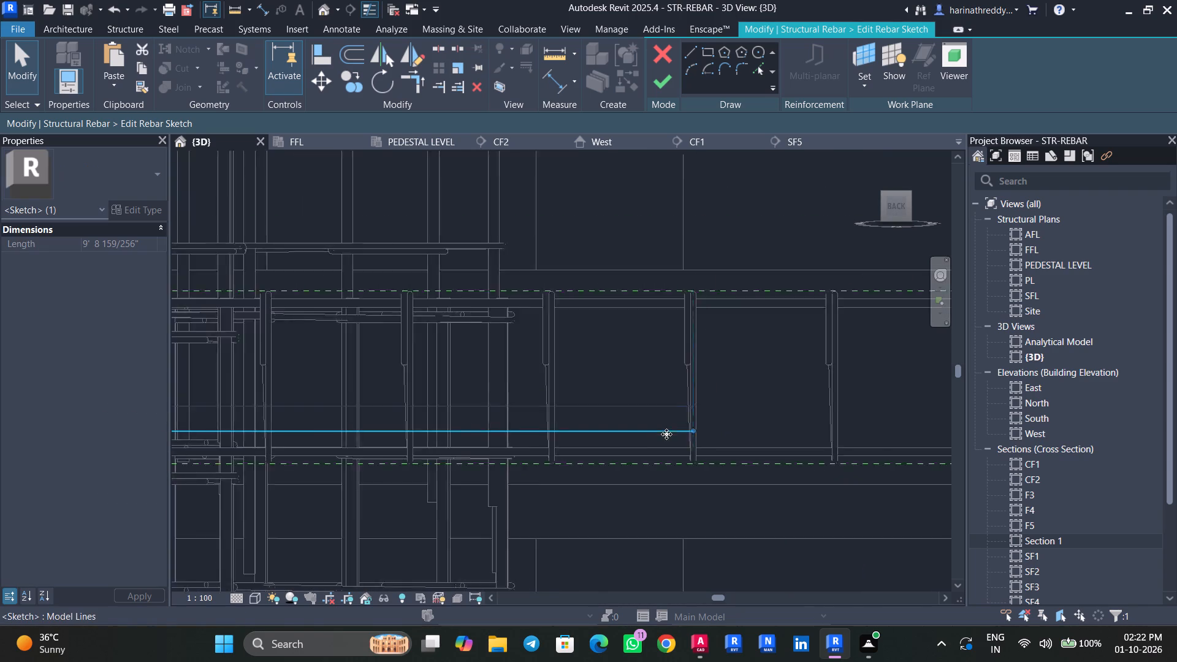
# Pull the extra H12 bar sketch line's column F end in to the next stirrup and finish the sketch.
pyautogui.scroll(-4, 666, 434)
pyautogui.moveTo(578, 447); pyautogui.dragTo(747, 454, button='middle')
pyautogui.scroll(1, 747, 454)
pyautogui.moveTo(579, 464); pyautogui.dragTo(892, 465, button='middle')
pyautogui.moveTo(400, 468); pyautogui.dragTo(726, 475, button='middle')
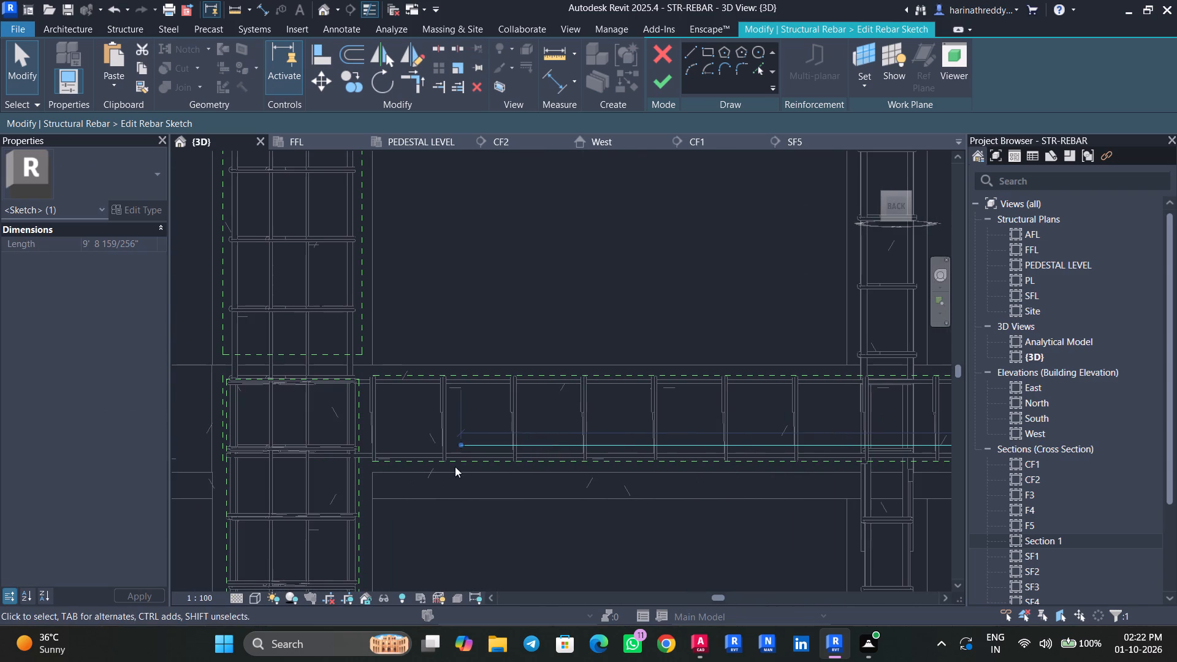
pyautogui.moveTo(461, 444); pyautogui.dragTo(513, 445)
pyautogui.press('Escape')
pyautogui.click(661, 82)
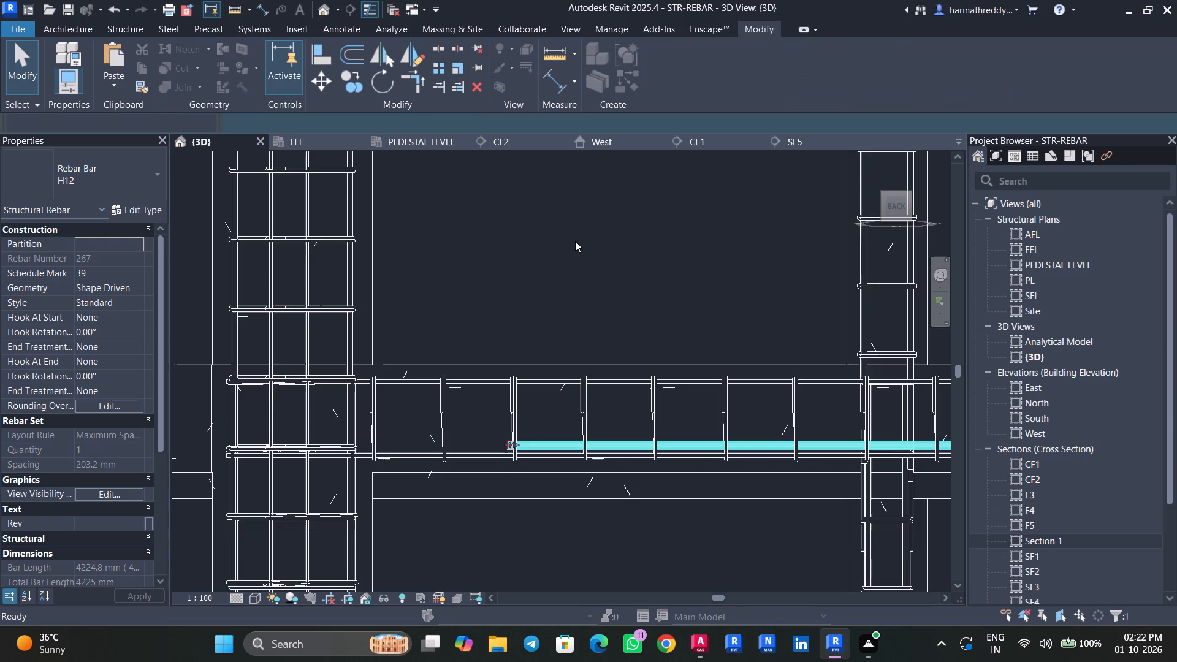
# Examine the shortened extra H12 bar against the continuous bottom H12 bars of beam B01 near column F.
pyautogui.keyDown('shift'); pyautogui.moveTo(538, 286); pyautogui.dragTo(538, 433, button='middle'); pyautogui.keyUp('shift')
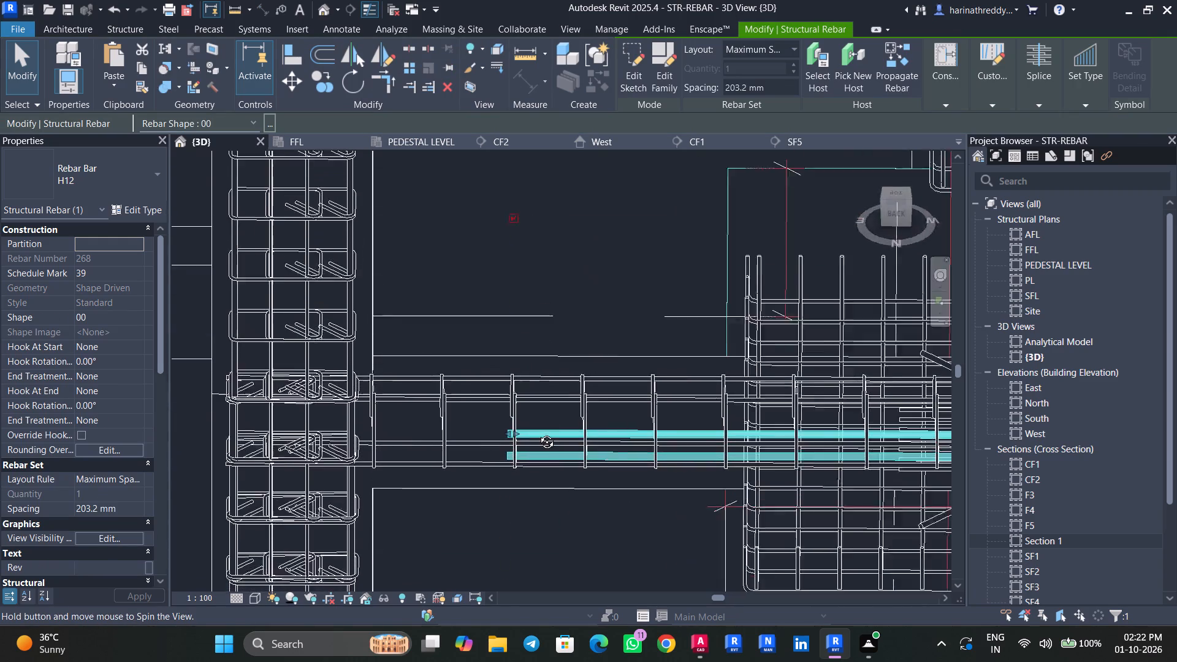
pyautogui.keyDown('shift'); pyautogui.moveTo(538, 433); pyautogui.dragTo(540, 458, button='middle'); pyautogui.keyUp('shift')
pyautogui.press('Escape')
pyautogui.click(460, 466)
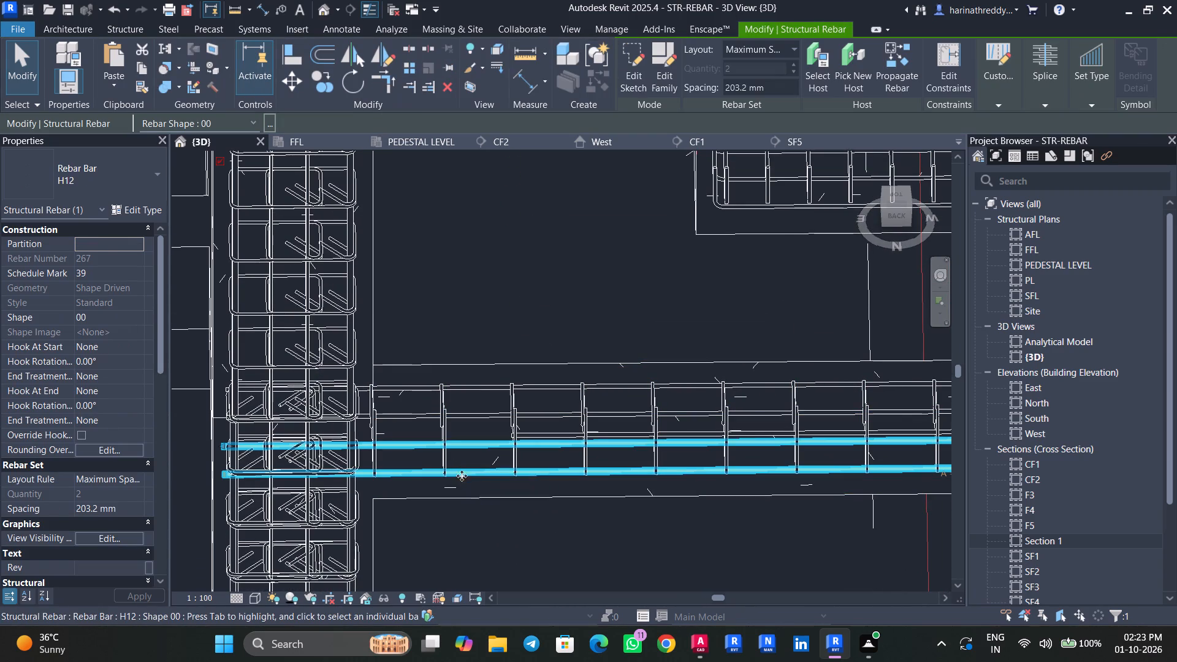
pyautogui.keyDown('shift'); pyautogui.moveTo(480, 503); pyautogui.dragTo(482, 435, button='middle'); pyautogui.keyUp('shift')
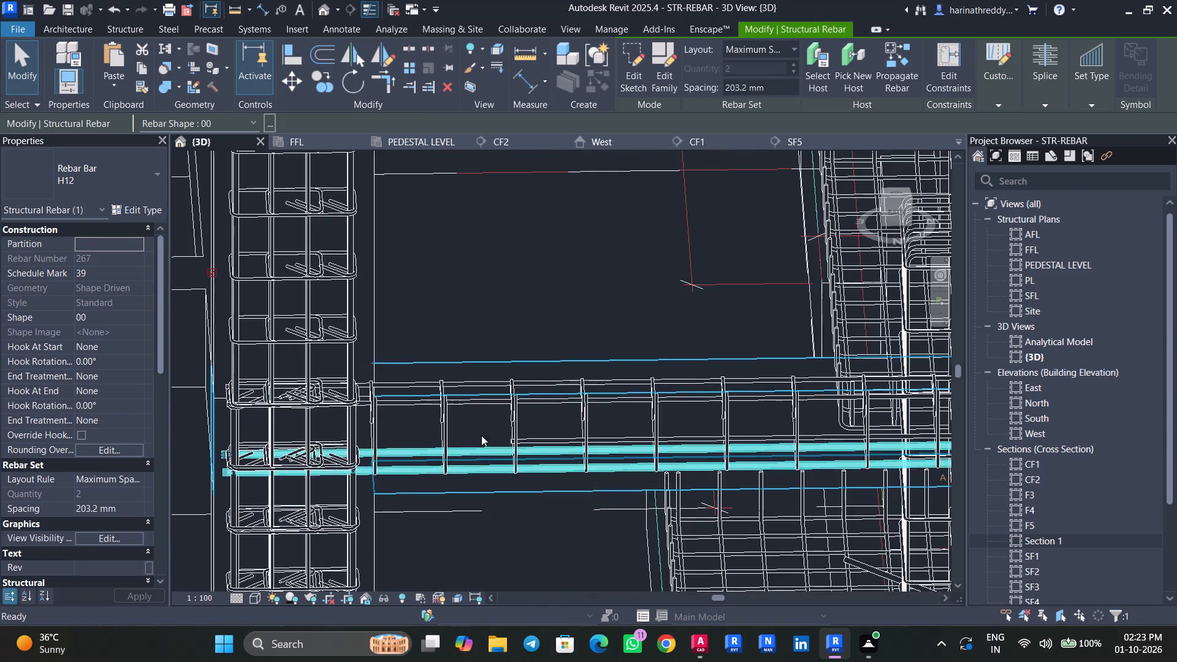
pyautogui.press('Escape')
pyautogui.press('Escape')
pyautogui.scroll(6, 419, 433)
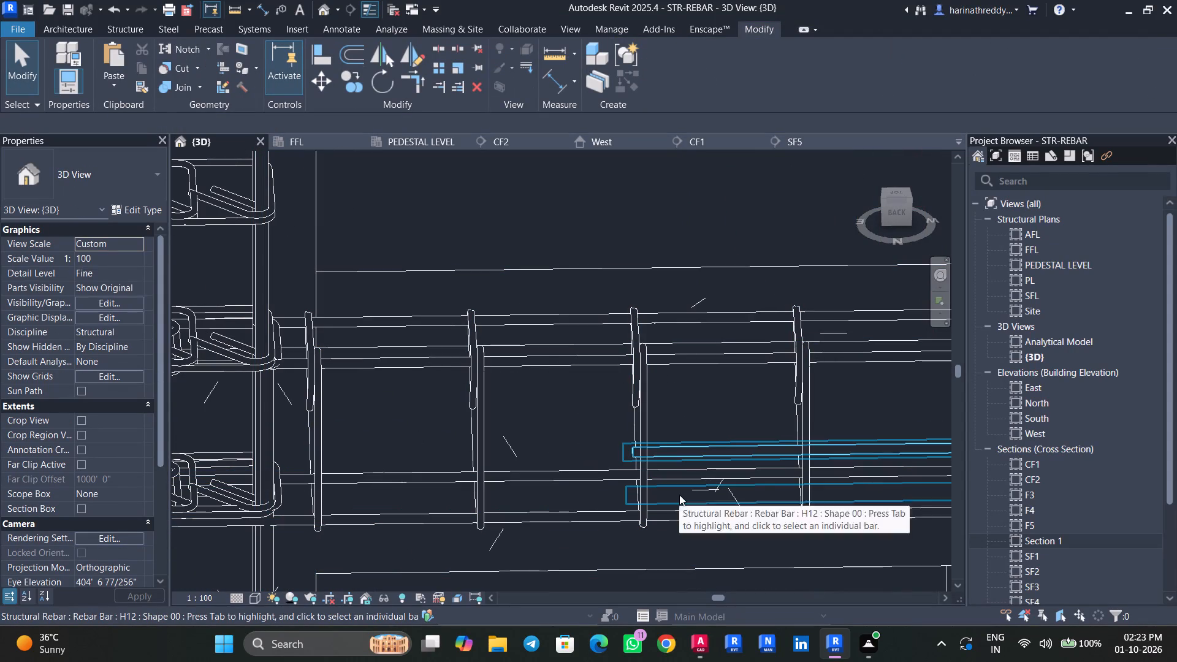
pyautogui.click(679, 495)
# Set the 3D view to the Realistic visual style with Fine detail level.
pyautogui.click(253, 596)
pyautogui.click(259, 580)
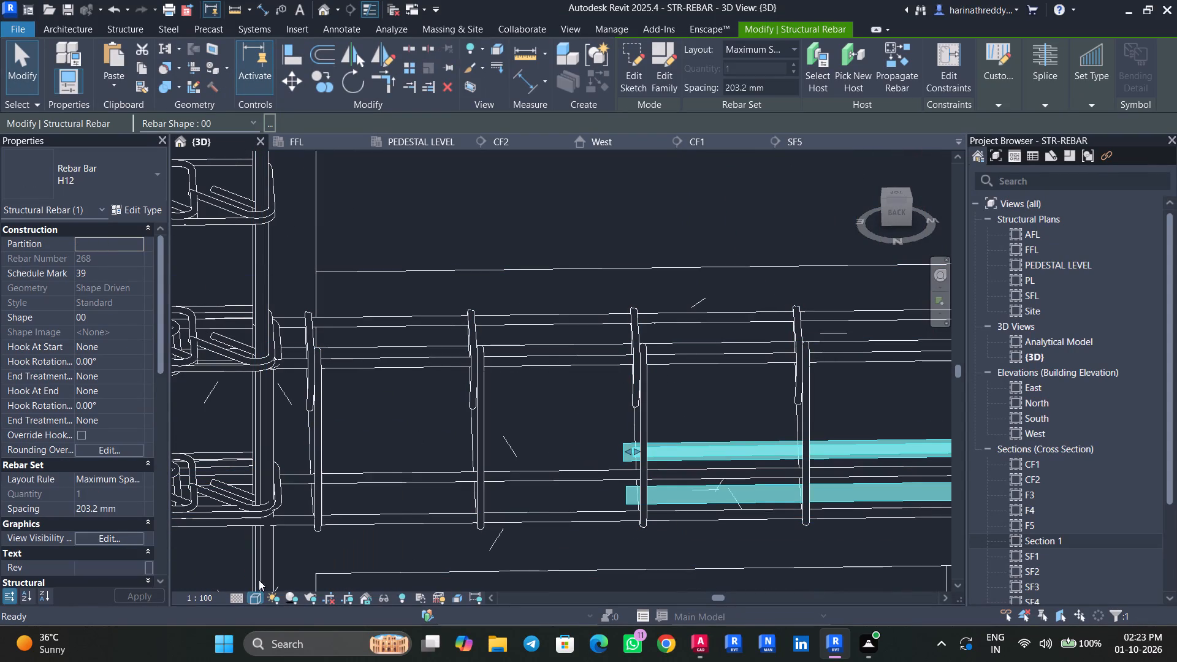
pyautogui.click(235, 596)
pyautogui.click(241, 583)
pyautogui.press('Escape')
pyautogui.press('Escape')
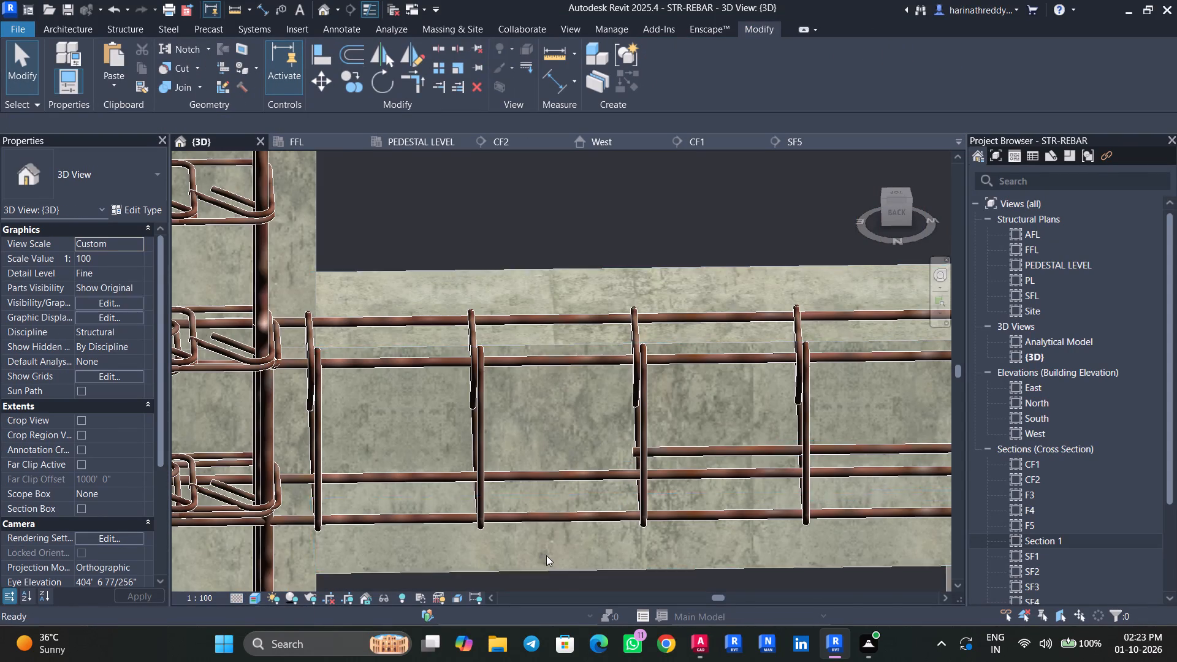
# Examine the reinforcement along beam B01 in 3D and identify the neighbouring beam beyond column B.
pyautogui.scroll(-7, 546, 555)
pyautogui.moveTo(647, 586); pyautogui.dragTo(459, 486, button='middle')
pyautogui.scroll(1, 644, 584)
pyautogui.keyDown('shift'); pyautogui.moveTo(577, 525); pyautogui.dragTo(593, 501, button='middle'); pyautogui.keyUp('shift')
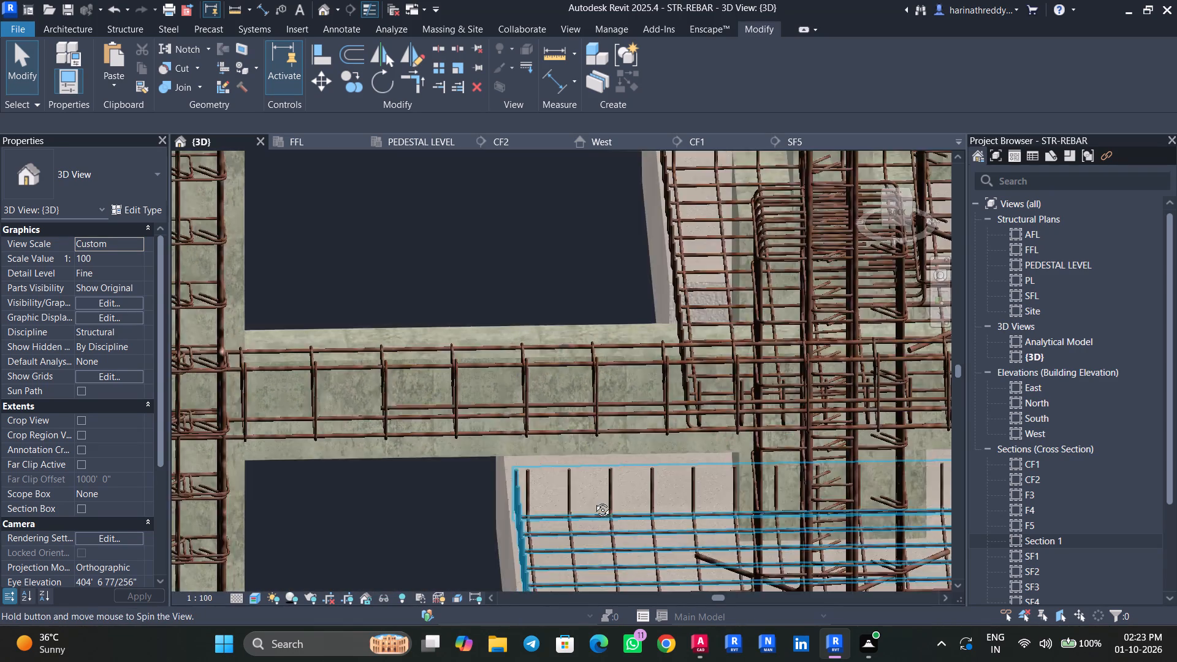
pyautogui.keyDown('shift'); pyautogui.moveTo(593, 501); pyautogui.dragTo(557, 481, button='middle'); pyautogui.keyUp('shift')
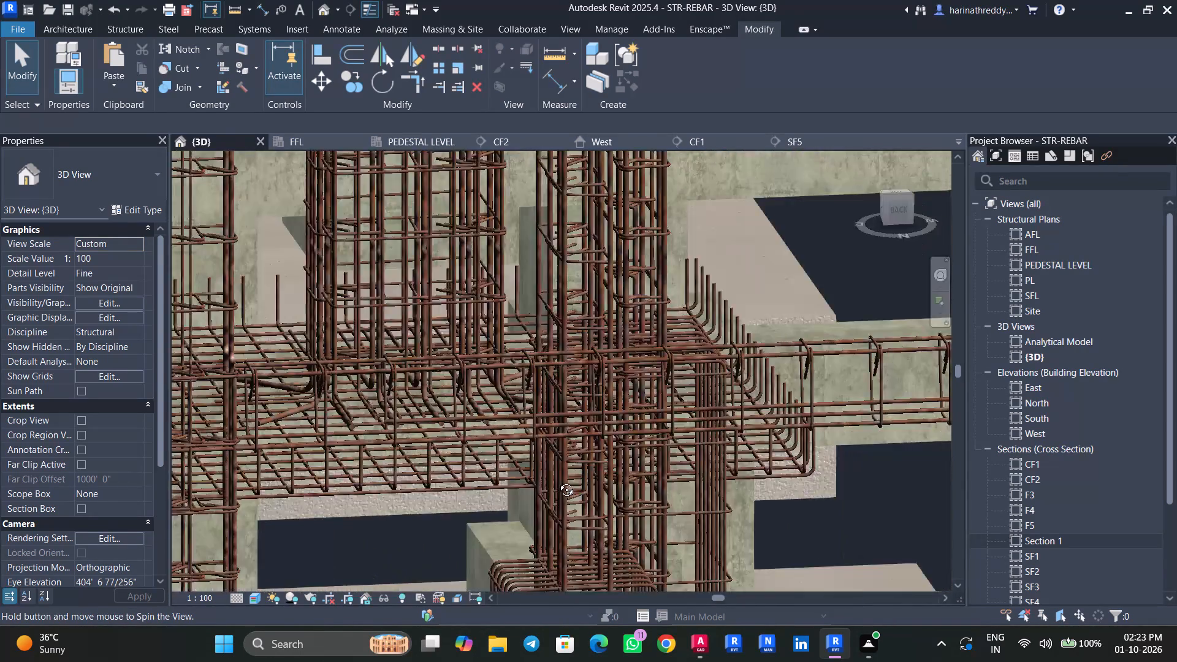
pyautogui.keyDown('shift'); pyautogui.moveTo(557, 481); pyautogui.dragTo(524, 482, button='middle'); pyautogui.keyUp('shift')
pyautogui.scroll(-14, 524, 482)
pyautogui.keyDown('shift'); pyautogui.moveTo(611, 540); pyautogui.dragTo(607, 655, button='middle'); pyautogui.keyUp('shift')
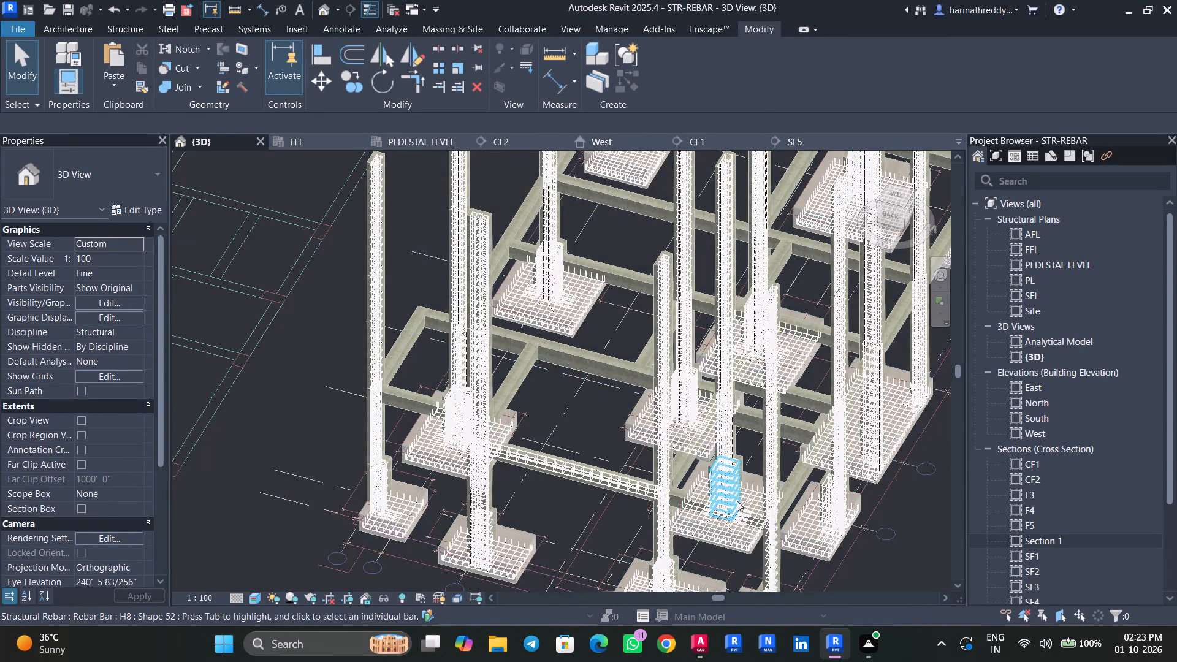
pyautogui.scroll(9, 670, 497)
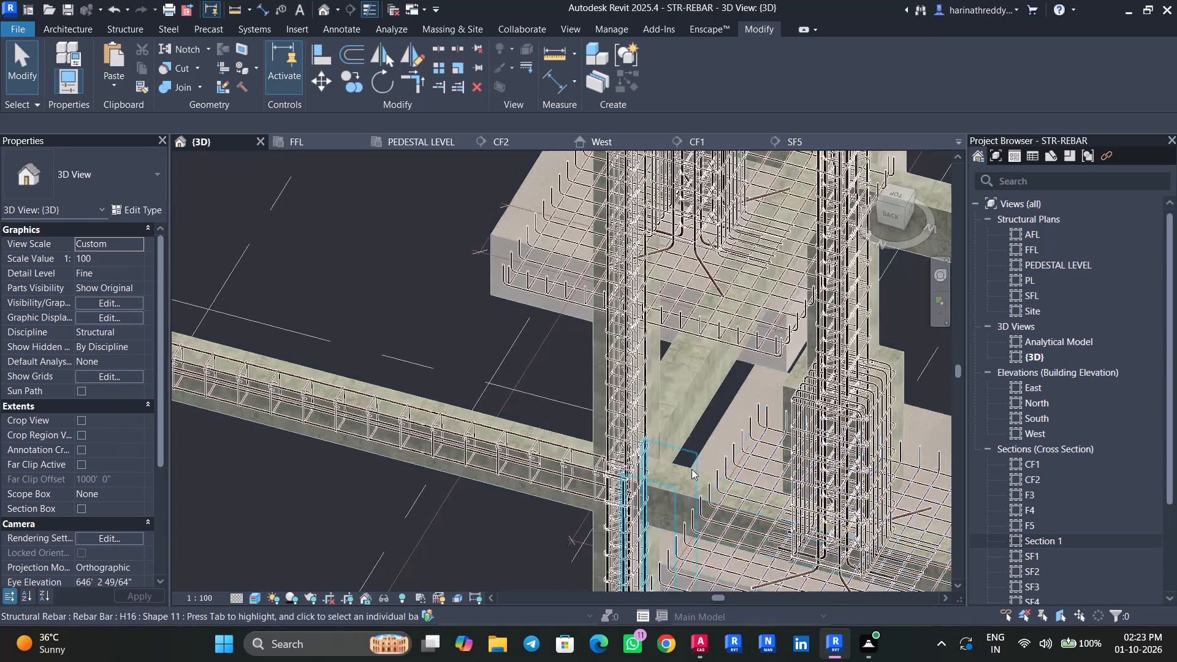
pyautogui.scroll(5, 688, 462)
pyautogui.press('Tab')
pyautogui.press('Tab')
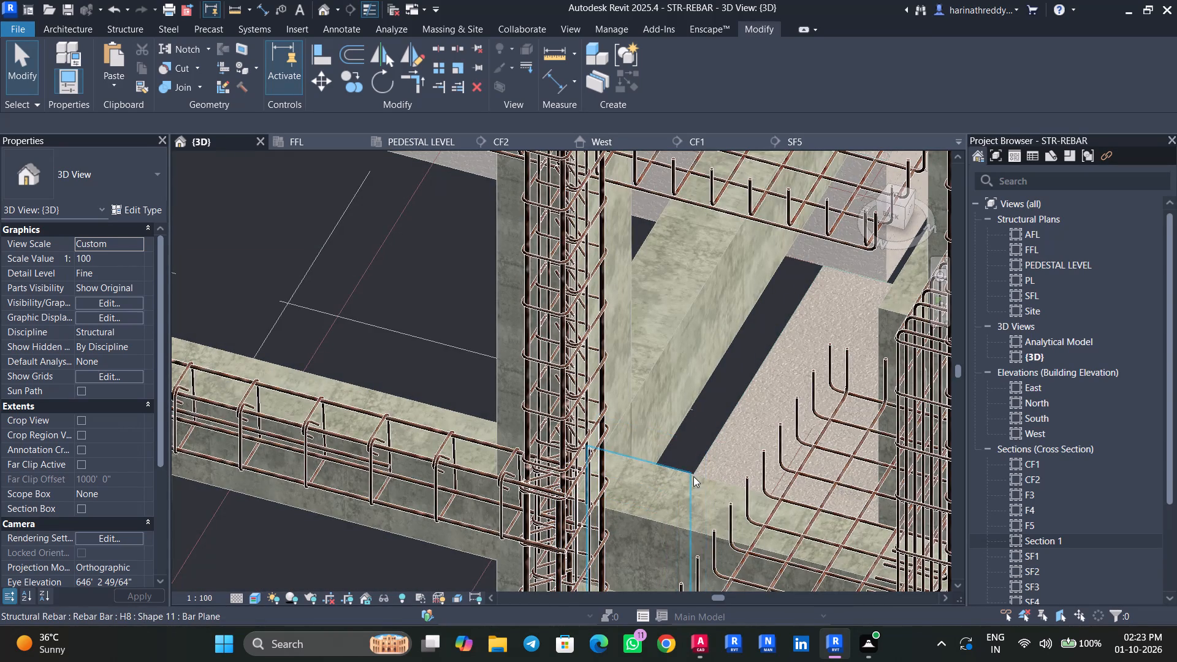
pyautogui.press('Tab')
pyautogui.click(716, 489)
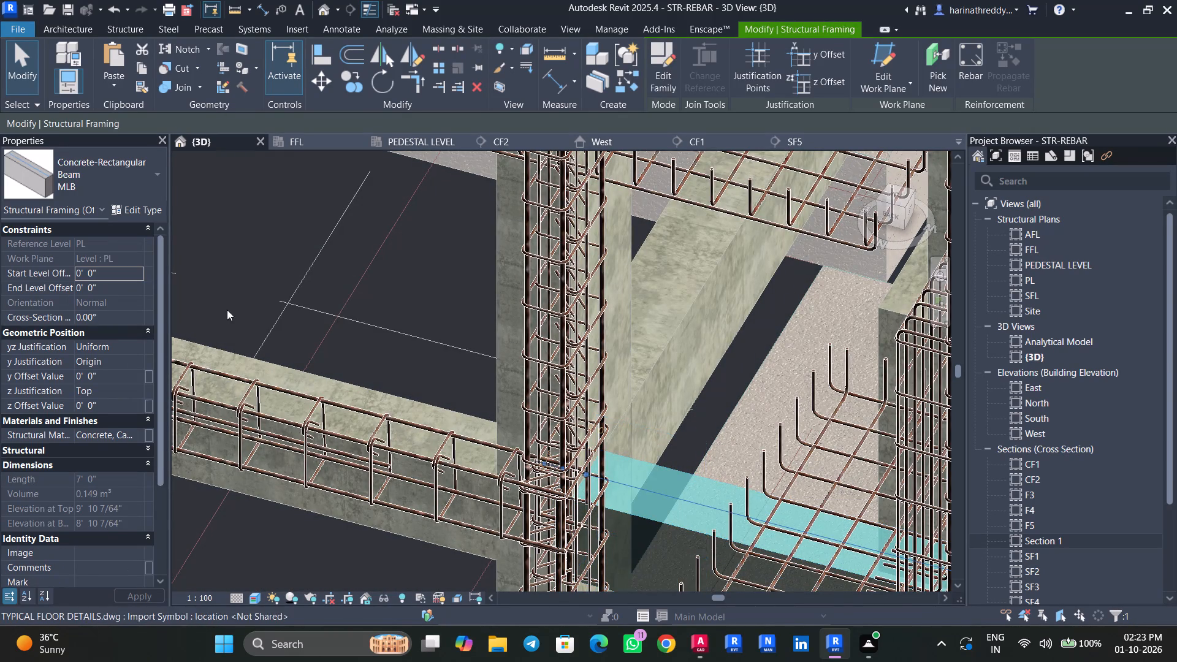
pyautogui.scroll(-5, 339, 322)
# Switch to AutoCAD and review the beam cross-sections from B01 onward in the TYPICAL FLOOR DETAILS drawing.
pyautogui.click(695, 650)
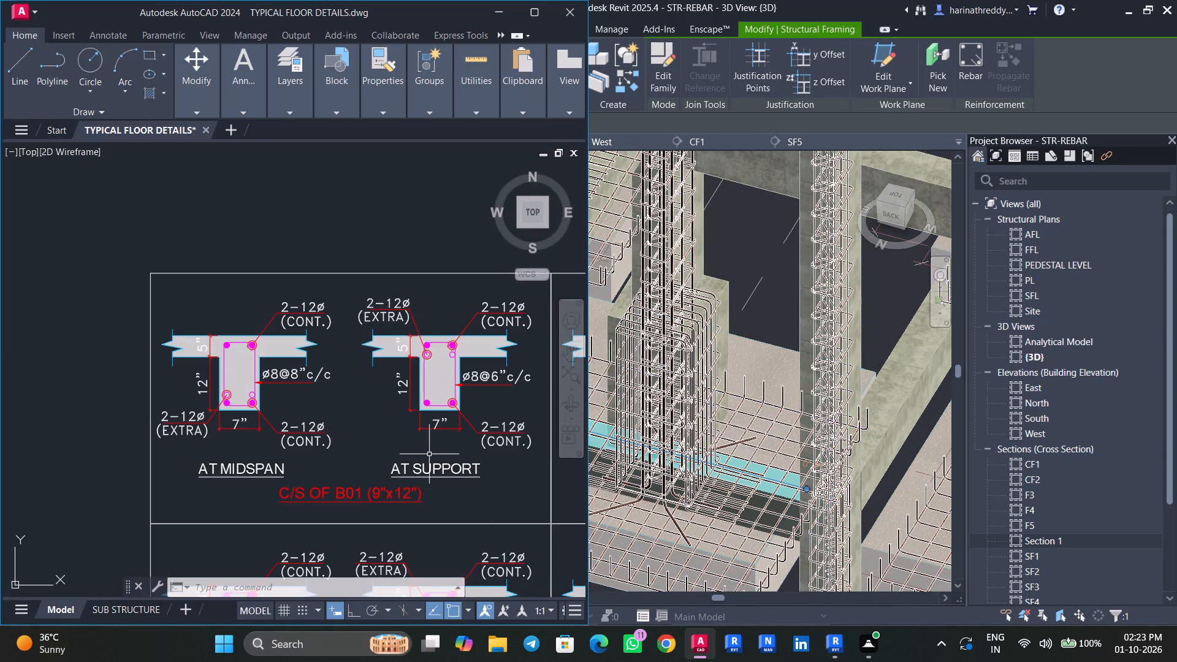
pyautogui.scroll(-3, 429, 454)
pyautogui.moveTo(434, 472); pyautogui.dragTo(321, 386, button='middle')
pyautogui.scroll(4, 455, 500)
pyautogui.moveTo(488, 497); pyautogui.dragTo(341, 498, button='middle')
pyautogui.scroll(-1, 341, 498)
pyautogui.moveTo(341, 498); pyautogui.dragTo(326, 544, button='middle')
pyautogui.moveTo(413, 419); pyautogui.dragTo(422, 581, button='middle')
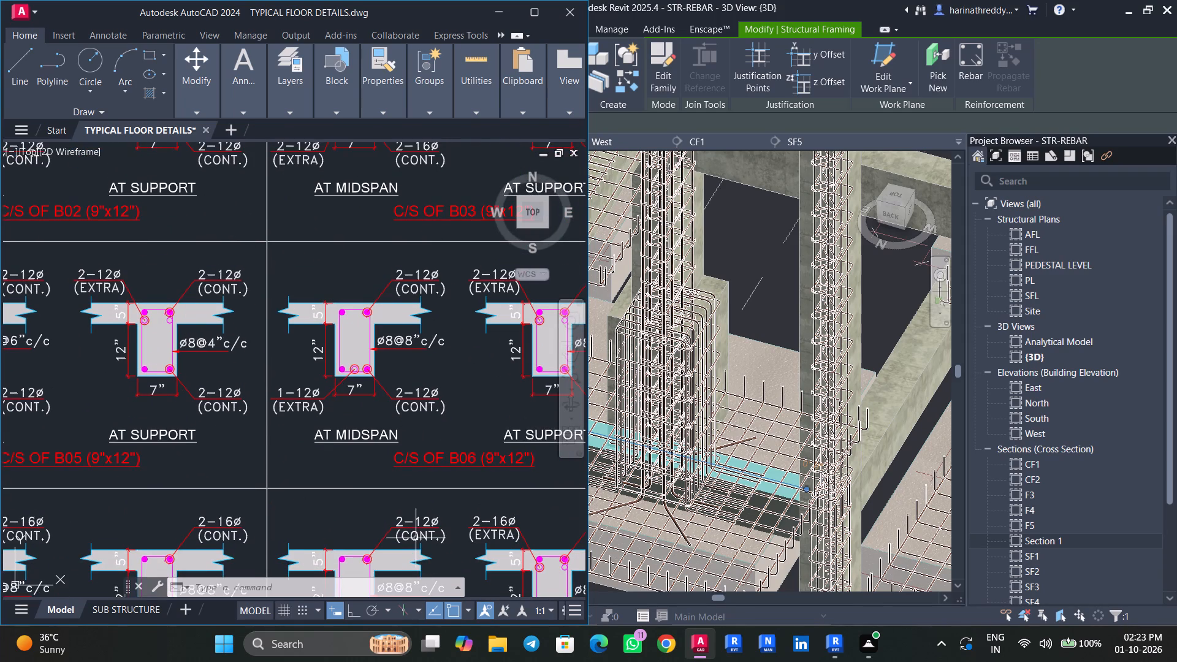
pyautogui.moveTo(379, 499); pyautogui.dragTo(420, 493, button='middle')
pyautogui.moveTo(301, 483); pyautogui.dragTo(565, 479, button='middle')
pyautogui.moveTo(321, 499); pyautogui.dragTo(485, 457, button='middle')
pyautogui.moveTo(386, 482); pyautogui.dragTo(500, 375, button='middle')
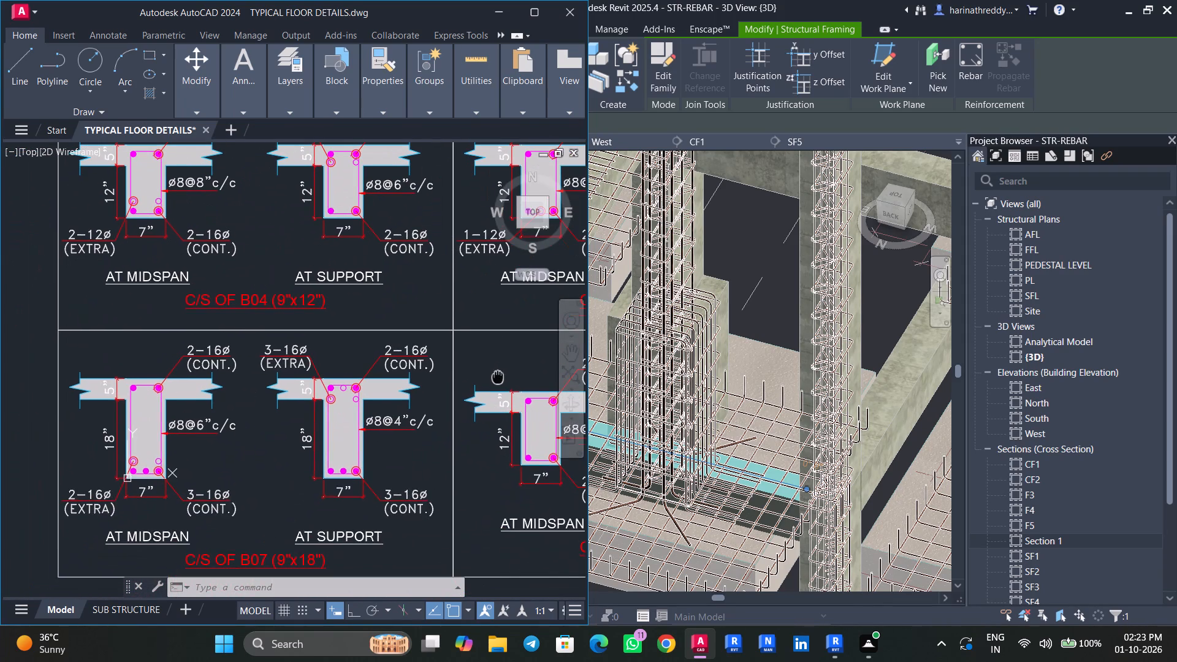
pyautogui.moveTo(500, 375); pyautogui.dragTo(234, 533, button='middle')
pyautogui.scroll(-2, 242, 497)
pyautogui.moveTo(369, 498); pyautogui.dragTo(341, 498, button='middle')
pyautogui.press('Escape')
pyautogui.press('Escape')
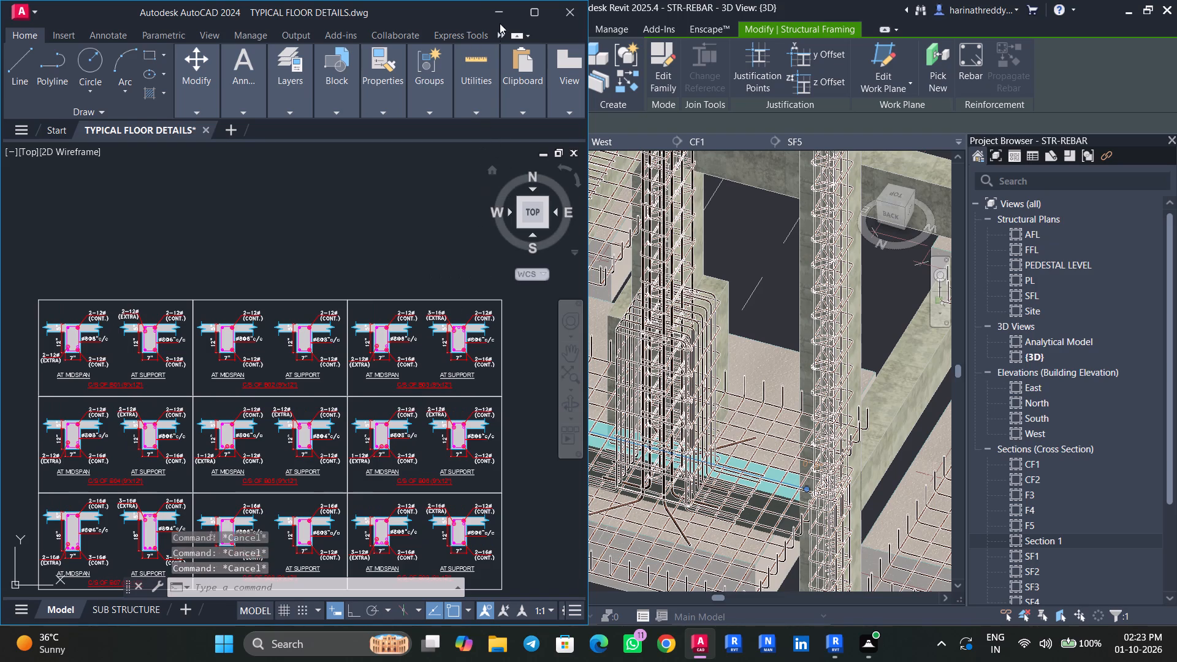
pyautogui.click(503, 15)
# Examine the extra bottom H12 bar's end inside beam B01 near column B in Revit.
pyautogui.press('Escape')
pyautogui.scroll(8, 296, 450)
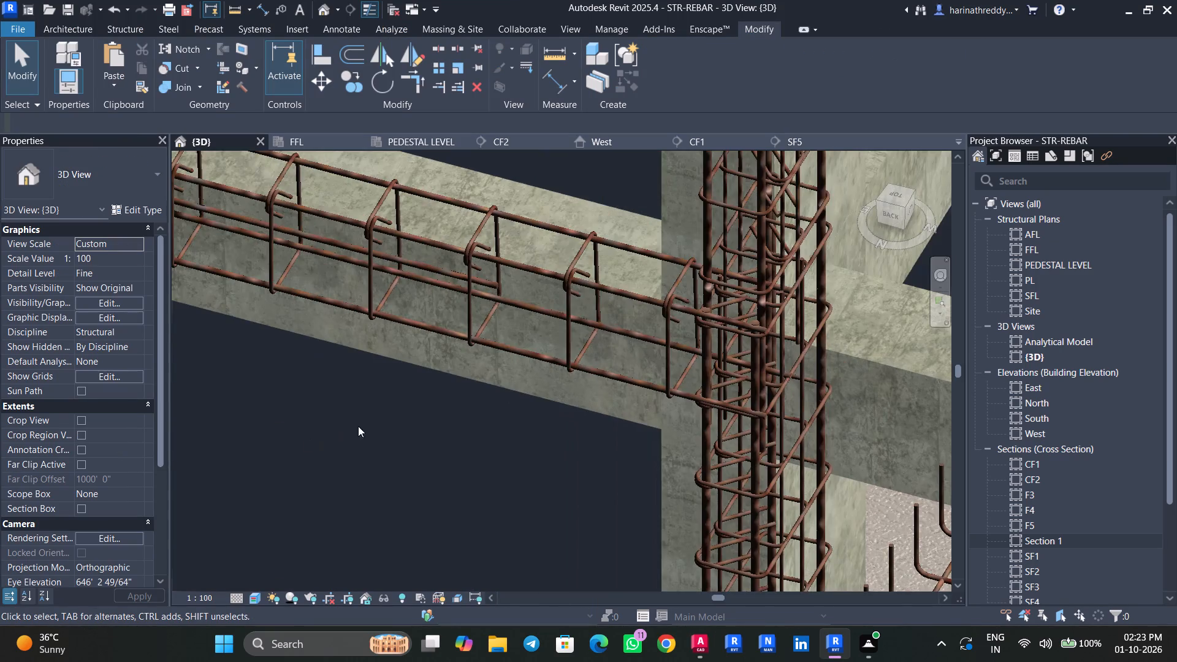
pyautogui.moveTo(387, 414); pyautogui.dragTo(375, 522, button='middle')
pyautogui.scroll(5, 448, 435)
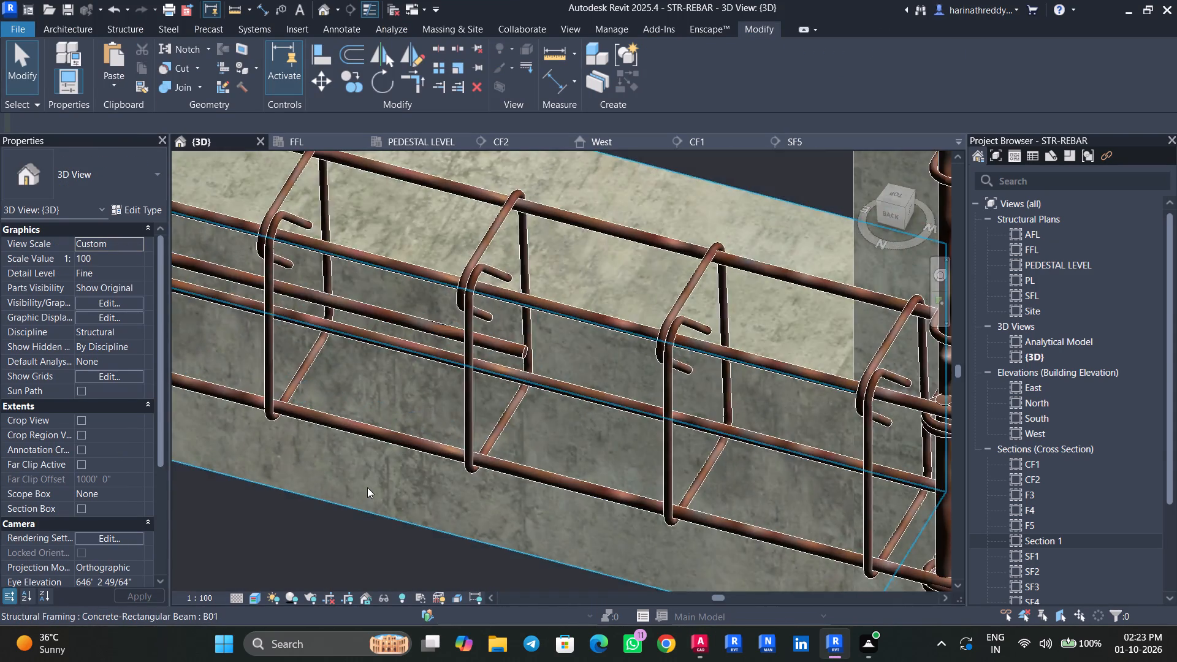
pyautogui.scroll(5, 367, 487)
pyautogui.moveTo(438, 335); pyautogui.dragTo(415, 471, button='middle')
pyautogui.click(416, 470)
pyautogui.press('Escape')
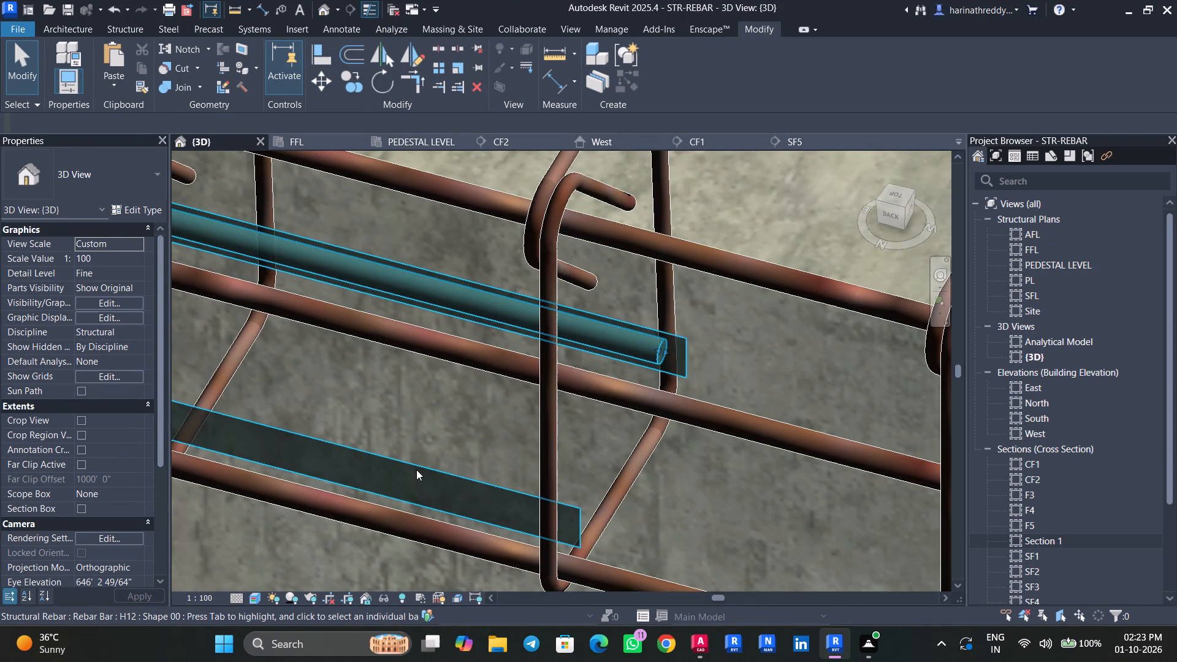
pyautogui.press('Escape')
pyautogui.click(606, 341)
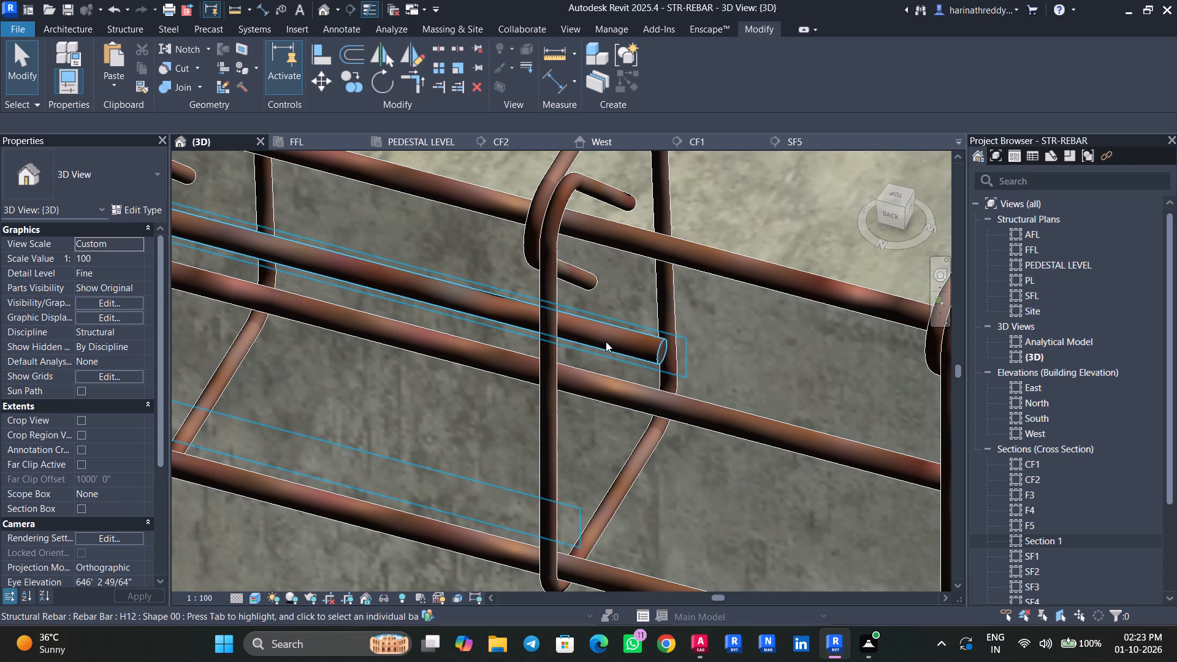
pyautogui.press('Escape')
# Examine the extra bottom H12 bar's other end among the stirrups of beam B01 near column F.
pyautogui.scroll(-13, 601, 428)
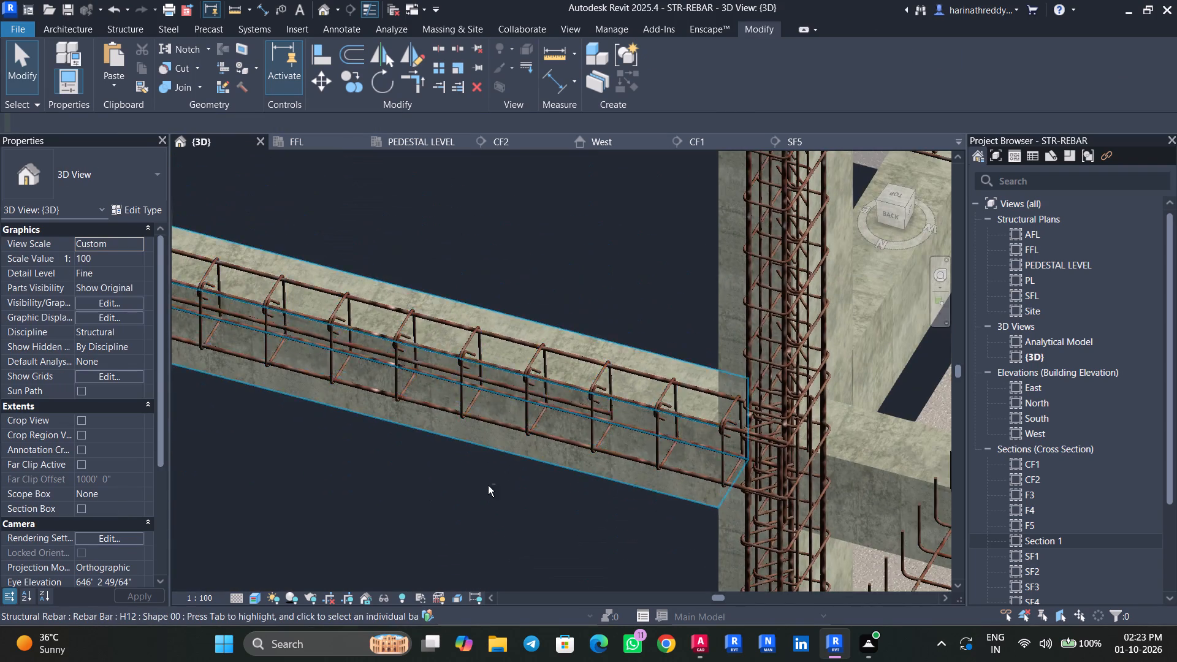
pyautogui.keyDown('shift'); pyautogui.moveTo(489, 486); pyautogui.dragTo(535, 460, button='middle'); pyautogui.keyUp('shift')
pyautogui.moveTo(457, 443); pyautogui.dragTo(726, 450, button='middle')
pyautogui.moveTo(415, 431); pyautogui.dragTo(775, 533, button='middle')
pyautogui.moveTo(412, 465); pyautogui.dragTo(642, 471, button='middle')
pyautogui.scroll(6, 539, 390)
pyautogui.keyDown('shift'); pyautogui.moveTo(539, 390); pyautogui.dragTo(564, 303, button='middle'); pyautogui.keyUp('shift')
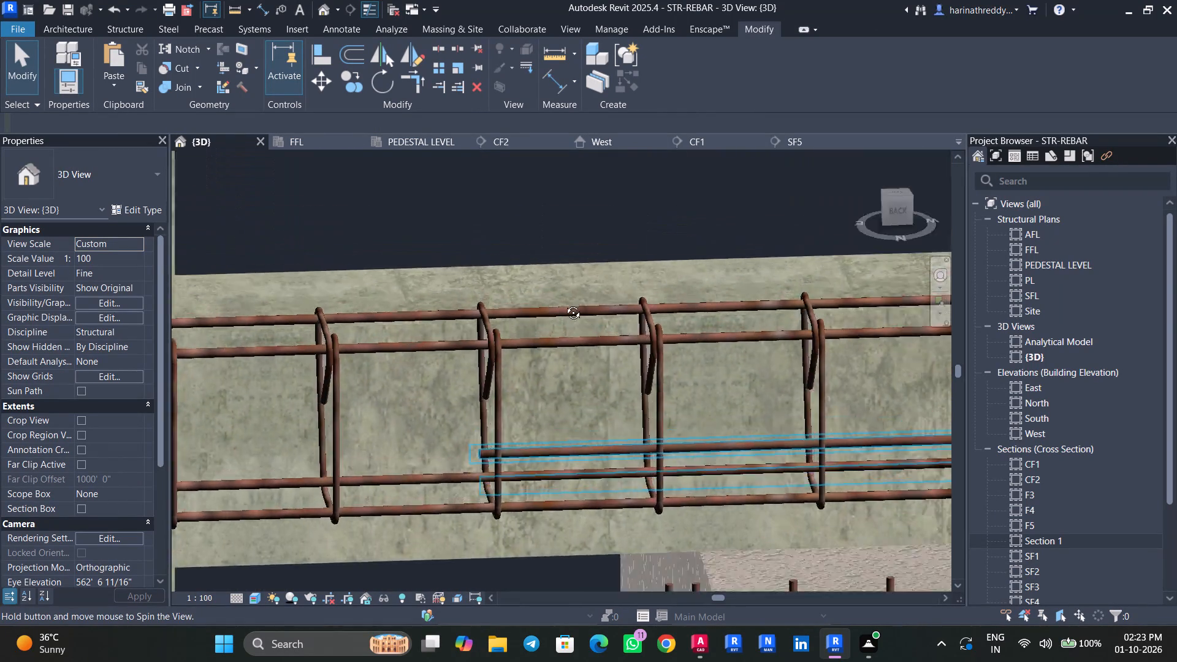
pyautogui.keyDown('shift'); pyautogui.moveTo(564, 303); pyautogui.dragTo(585, 295, button='middle'); pyautogui.keyUp('shift')
pyautogui.scroll(4, 598, 474)
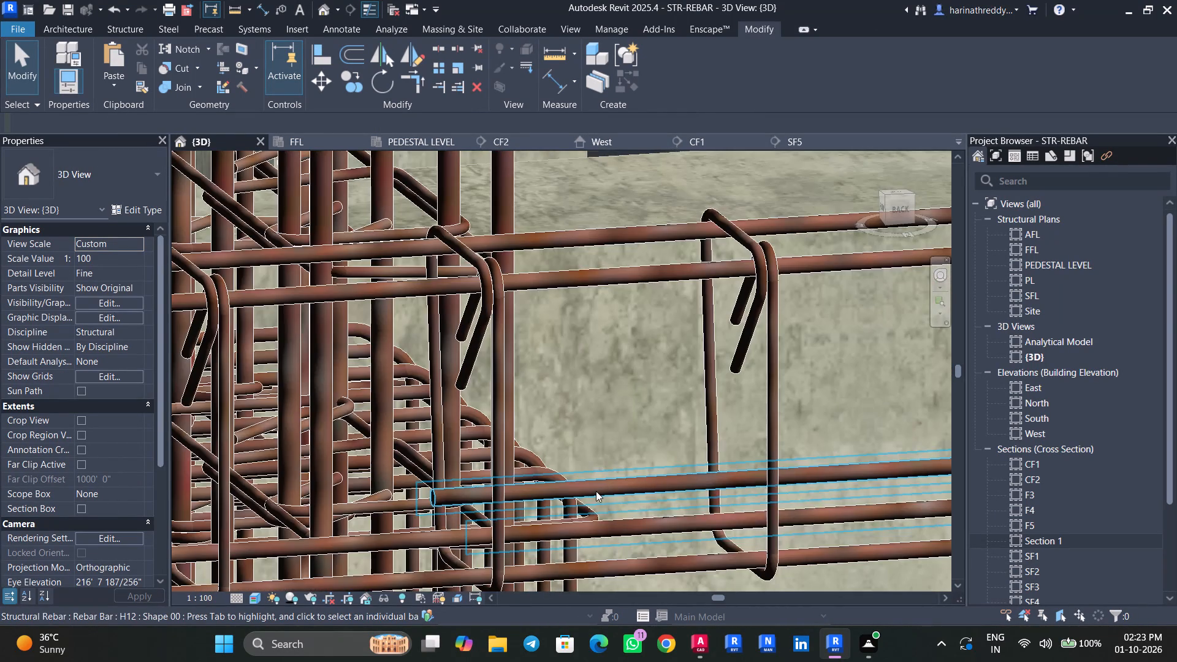
pyautogui.press('Tab')
pyautogui.press('Tab')
pyautogui.press('Tab')
pyautogui.press('Tab')
pyautogui.click(594, 490)
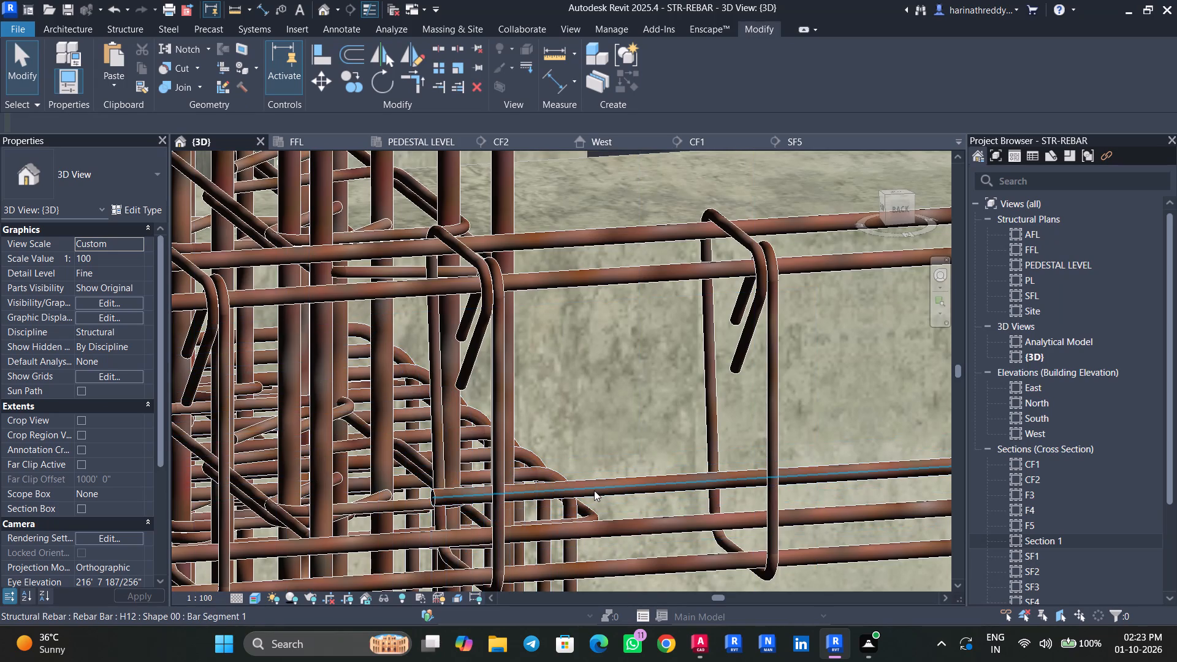
pyautogui.scroll(-4, 594, 490)
pyautogui.keyDown('shift'); pyautogui.moveTo(605, 494); pyautogui.dragTo(572, 566, button='middle'); pyautogui.keyUp('shift')
pyautogui.moveTo(577, 528); pyautogui.dragTo(490, 474, button='middle')
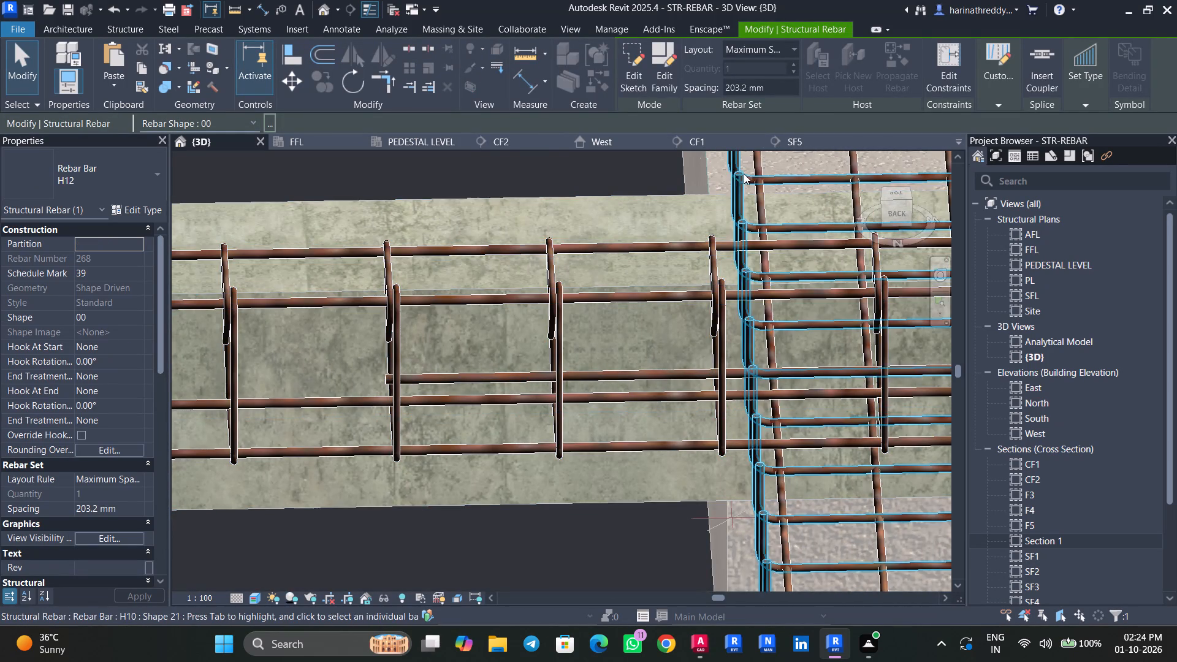
# In Section 1, mirror the extra bottom H12 bar about the beam's vertical centreline to the opposite stirrup leg.
pyautogui.doubleClick(1017, 539)
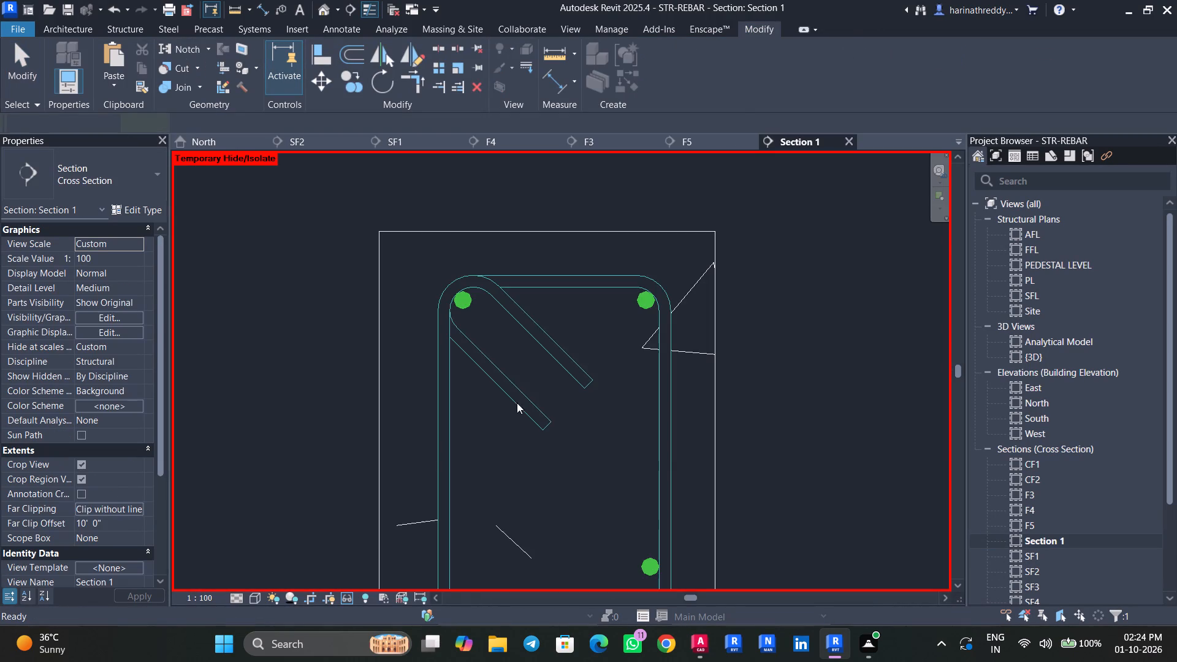
pyautogui.scroll(-4, 500, 398)
pyautogui.moveTo(508, 421); pyautogui.dragTo(523, 363, button='middle')
pyautogui.press('Escape')
pyautogui.press('Escape')
pyautogui.scroll(5, 598, 437)
pyautogui.click(598, 437)
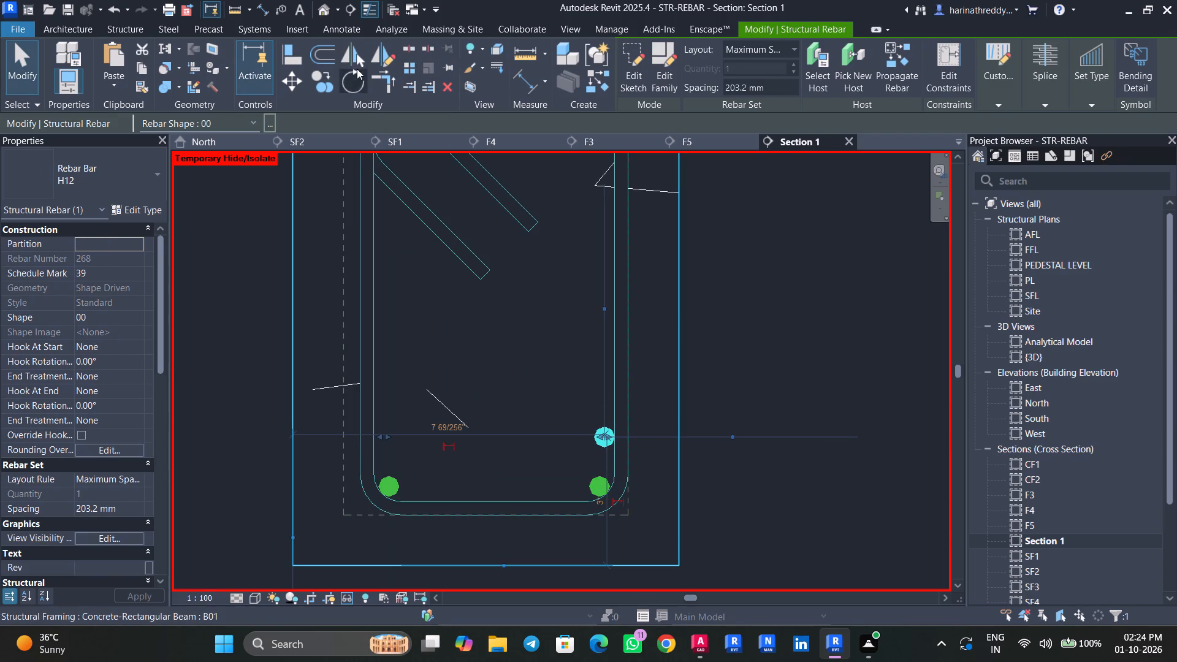
pyautogui.click(354, 67)
pyautogui.click(498, 313)
pyautogui.press('Escape')
pyautogui.press('Escape')
pyautogui.press('Escape')
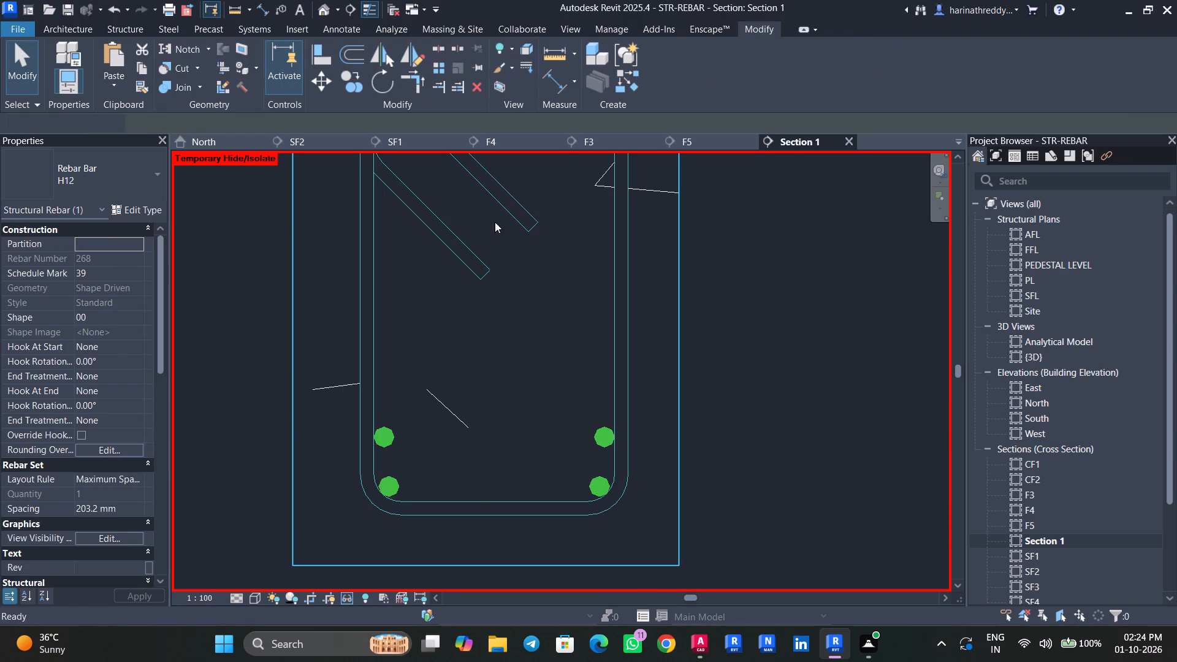
# Check the view visibility settings of the mirrored extra H12 bar.
pyautogui.click(392, 438)
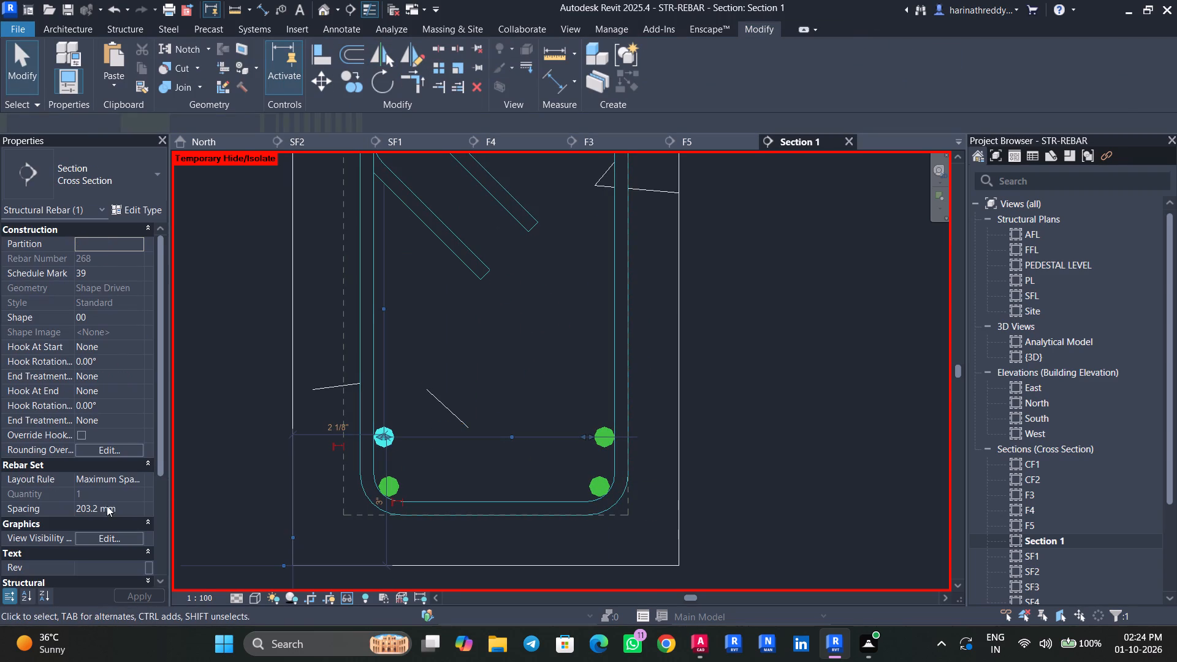
pyautogui.click(132, 534)
pyautogui.click(662, 452)
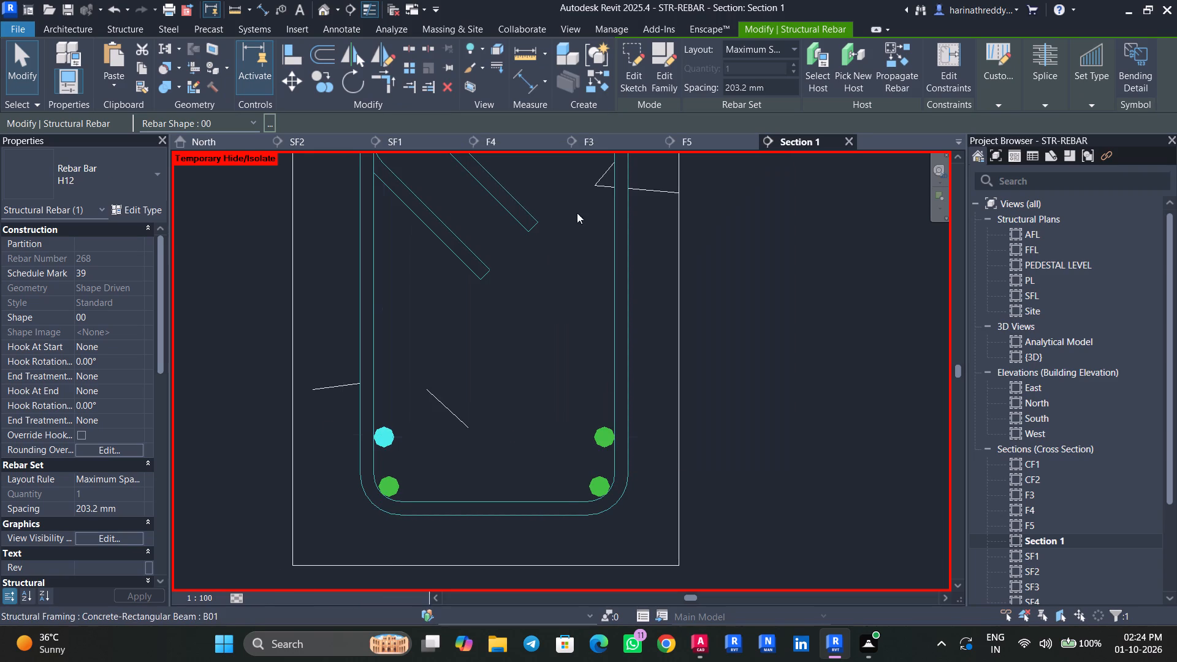
# Examine beam B01's reinforcement between its columns and footings in the default 3D view.
pyautogui.click(326, 15)
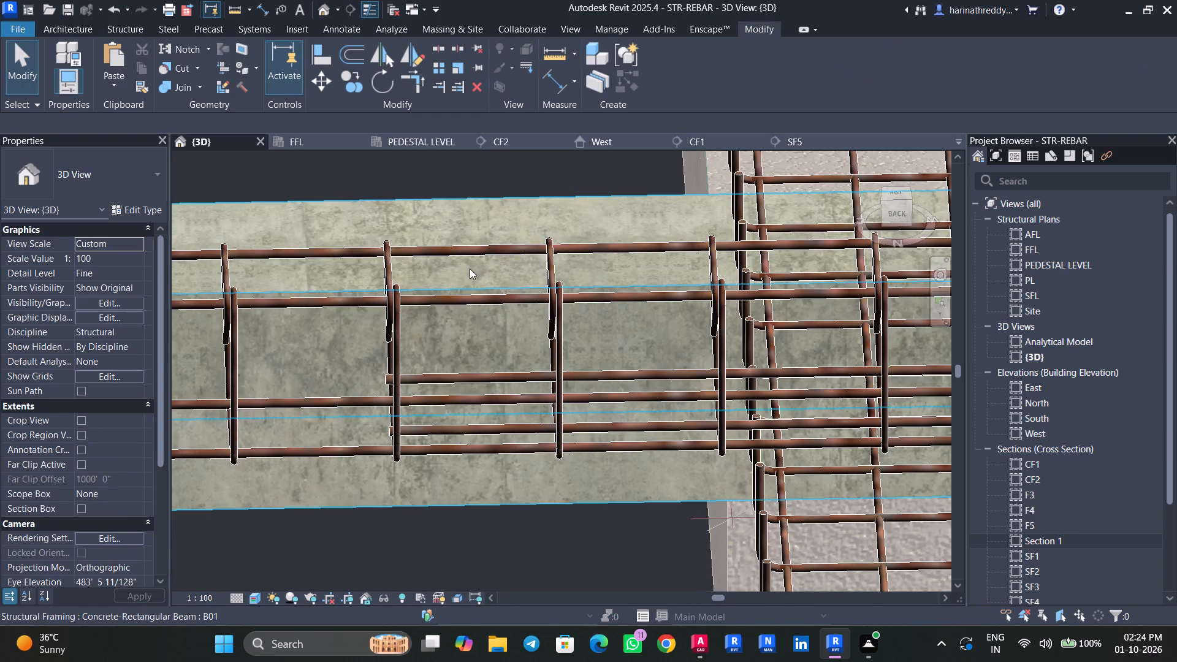
pyautogui.press('Escape')
pyautogui.press('Escape')
pyautogui.scroll(-5, 443, 491)
pyautogui.moveTo(446, 535); pyautogui.dragTo(289, 454, button='middle')
pyautogui.scroll(-4, 289, 454)
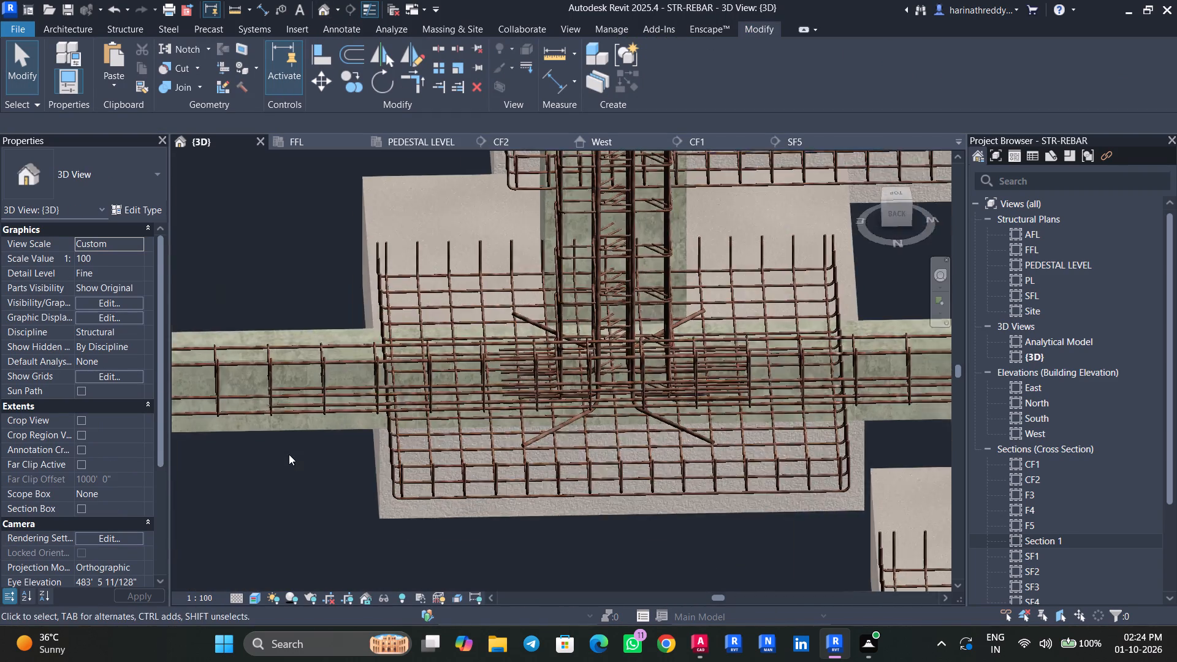
pyautogui.keyDown('shift'); pyautogui.moveTo(289, 454); pyautogui.dragTo(421, 490, button='middle'); pyautogui.keyUp('shift')
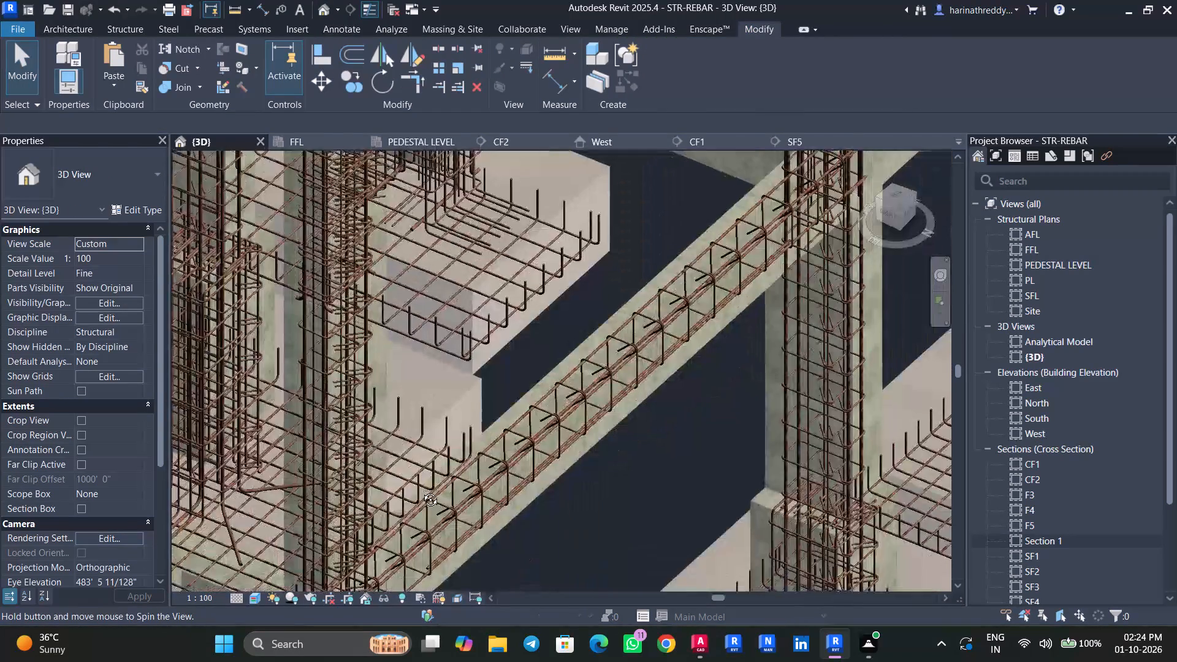
pyautogui.keyDown('shift'); pyautogui.moveTo(421, 490); pyautogui.dragTo(435, 475, button='middle'); pyautogui.keyUp('shift')
pyautogui.moveTo(629, 503); pyautogui.dragTo(573, 465, button='middle')
pyautogui.scroll(-7, 573, 465)
pyautogui.scroll(1, 573, 465)
pyautogui.scroll(-2, 573, 465)
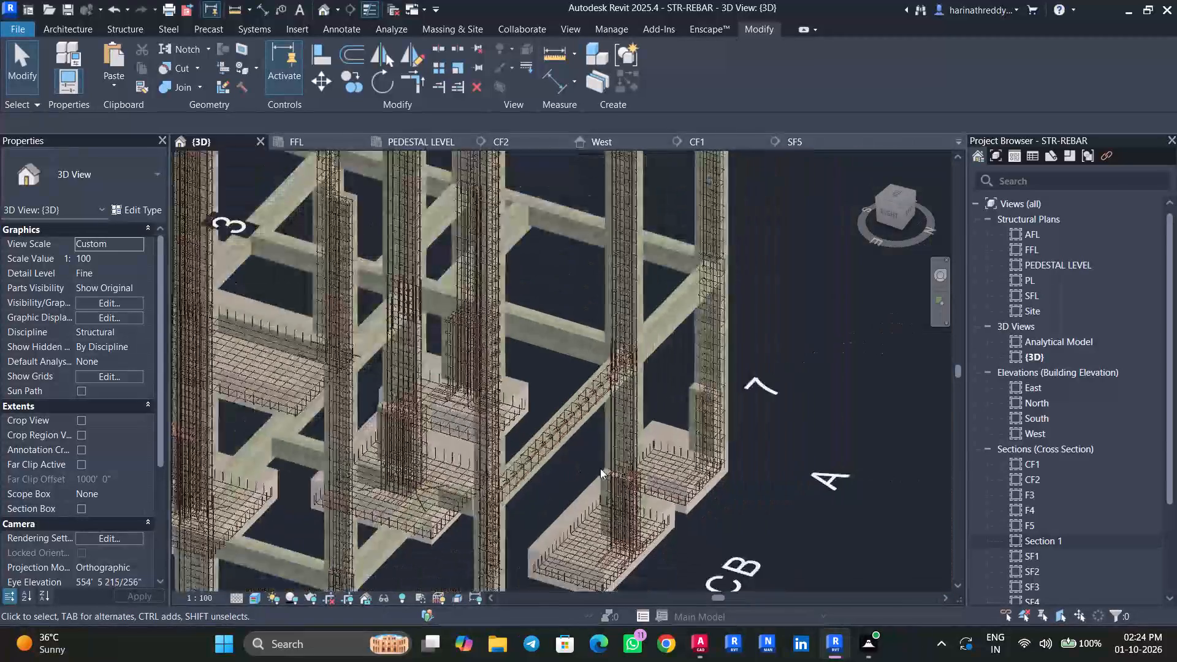
# From the Back orientation of the 3D view, temporarily hide the footings, pedestals, columns and their reinforcement, leaving the beams.
pyautogui.click(907, 211)
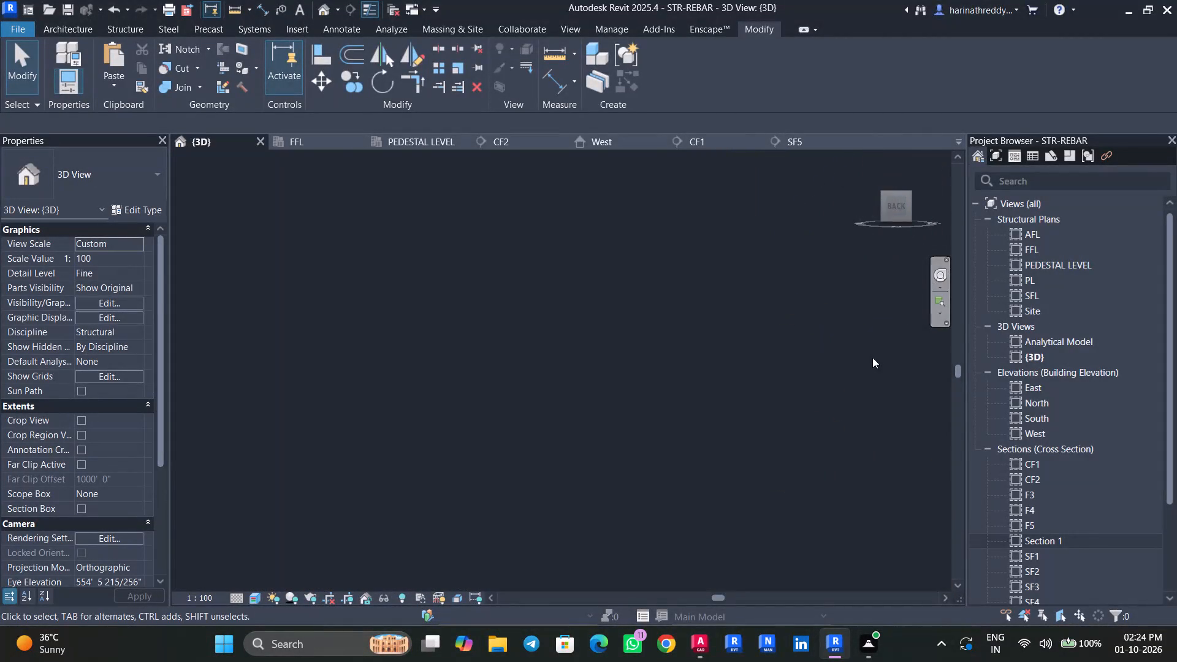
pyautogui.scroll(20, 522, 350)
pyautogui.scroll(1, 522, 350)
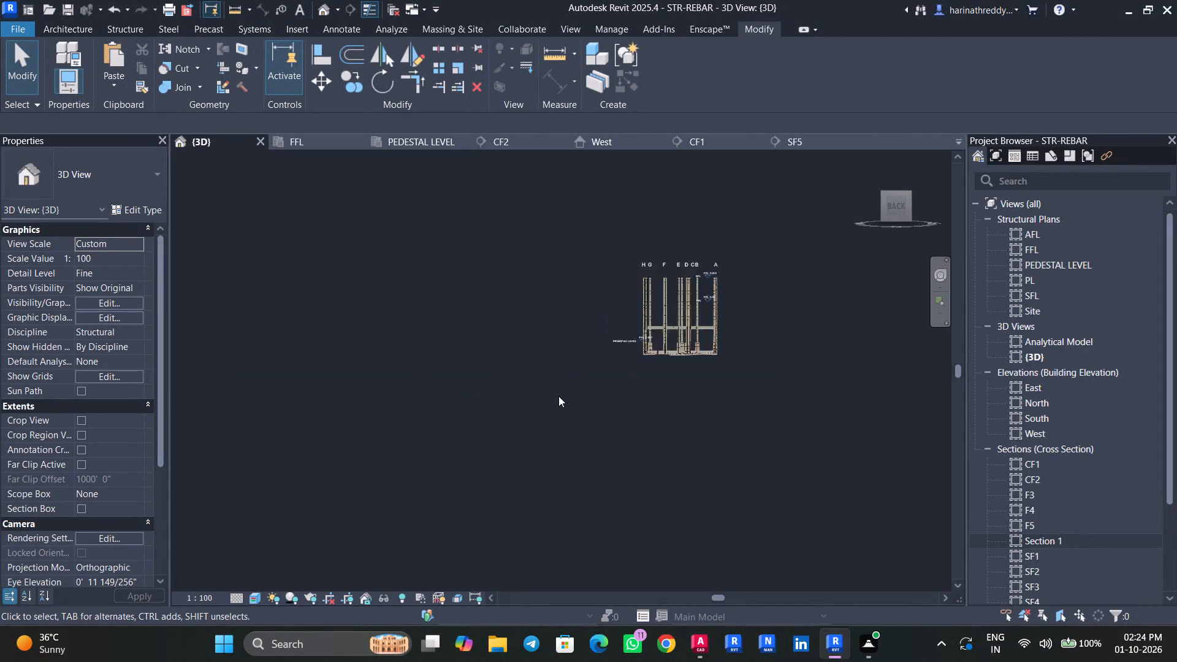
pyautogui.scroll(2, 558, 396)
pyautogui.moveTo(677, 399); pyautogui.dragTo(313, 550, button='middle')
pyautogui.moveTo(763, 435); pyautogui.dragTo(385, 390)
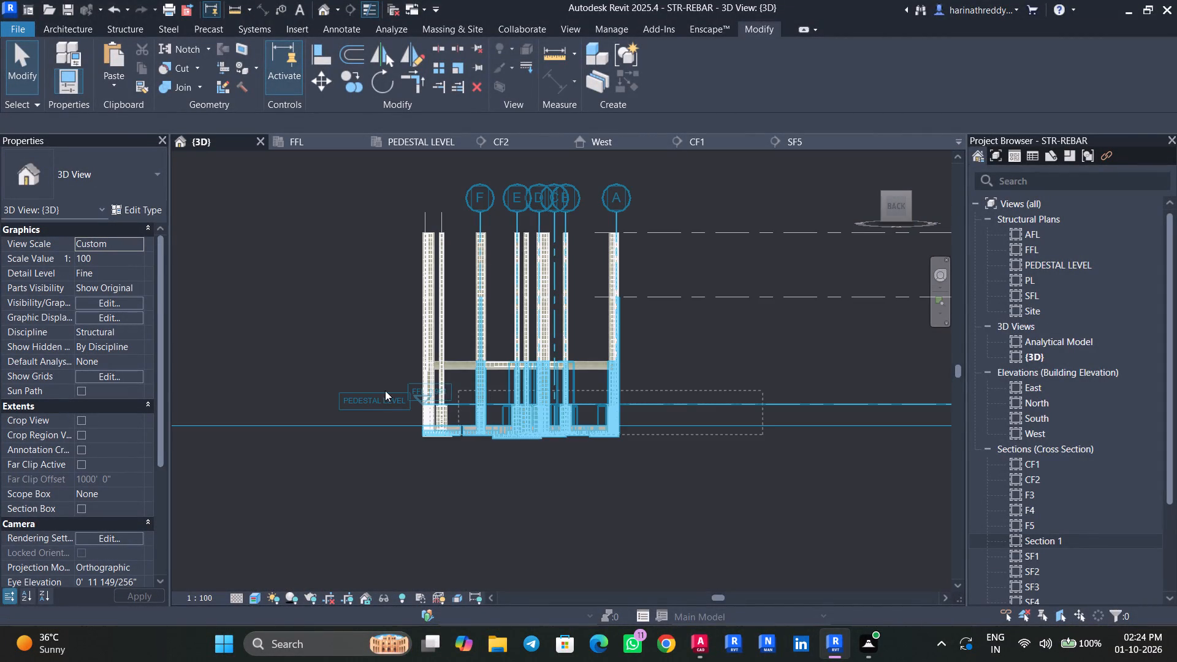
pyautogui.moveTo(385, 390); pyautogui.dragTo(373, 395)
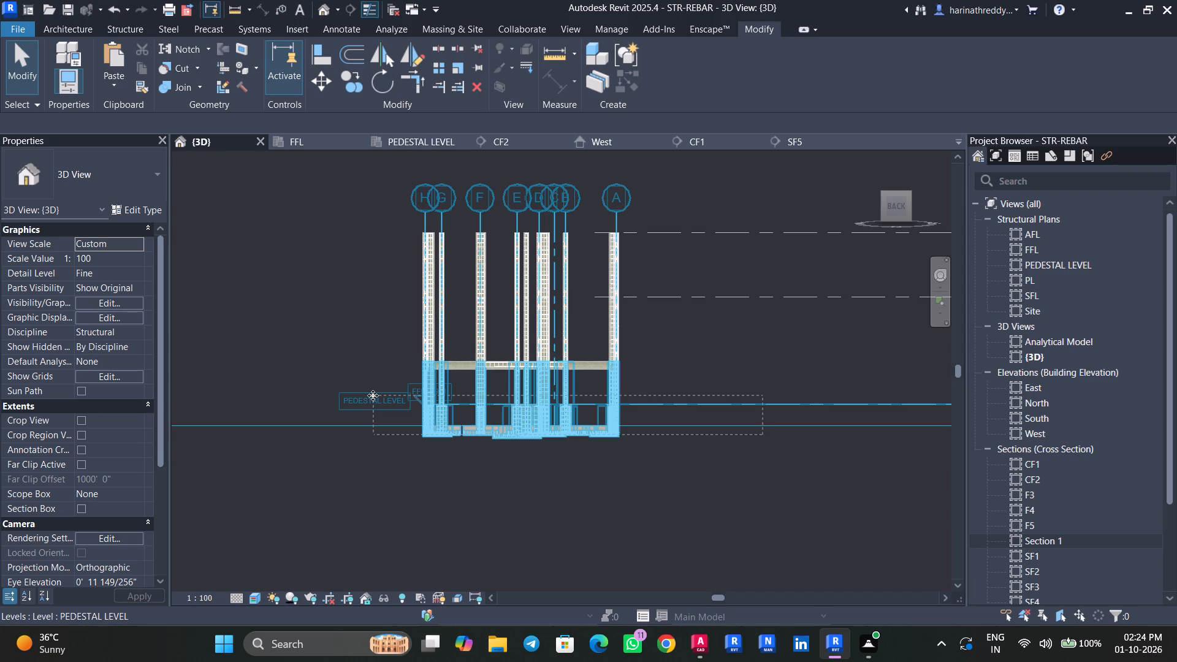
pyautogui.write('HH')
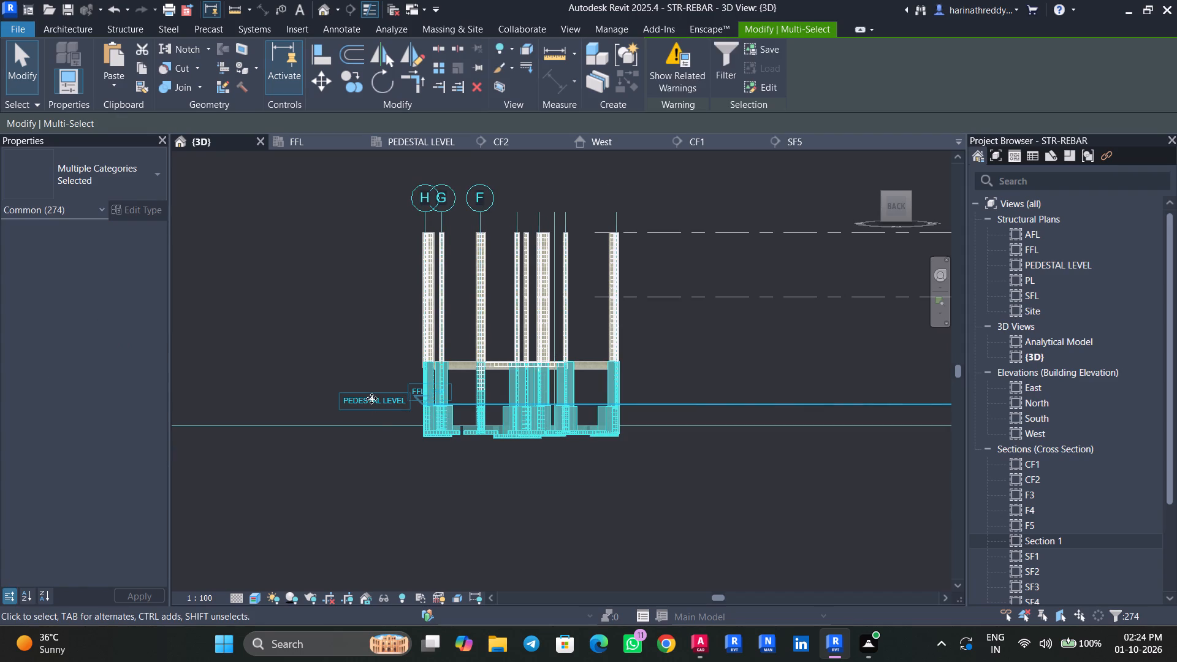
pyautogui.moveTo(719, 309); pyautogui.dragTo(379, 277)
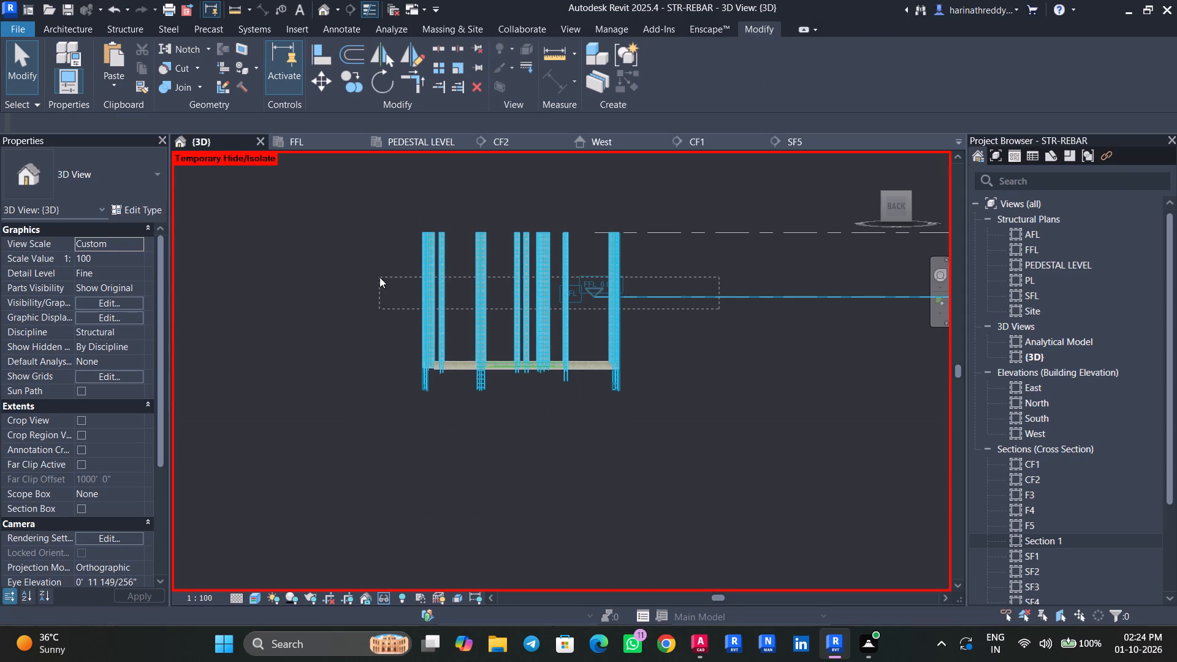
pyautogui.write('HH')
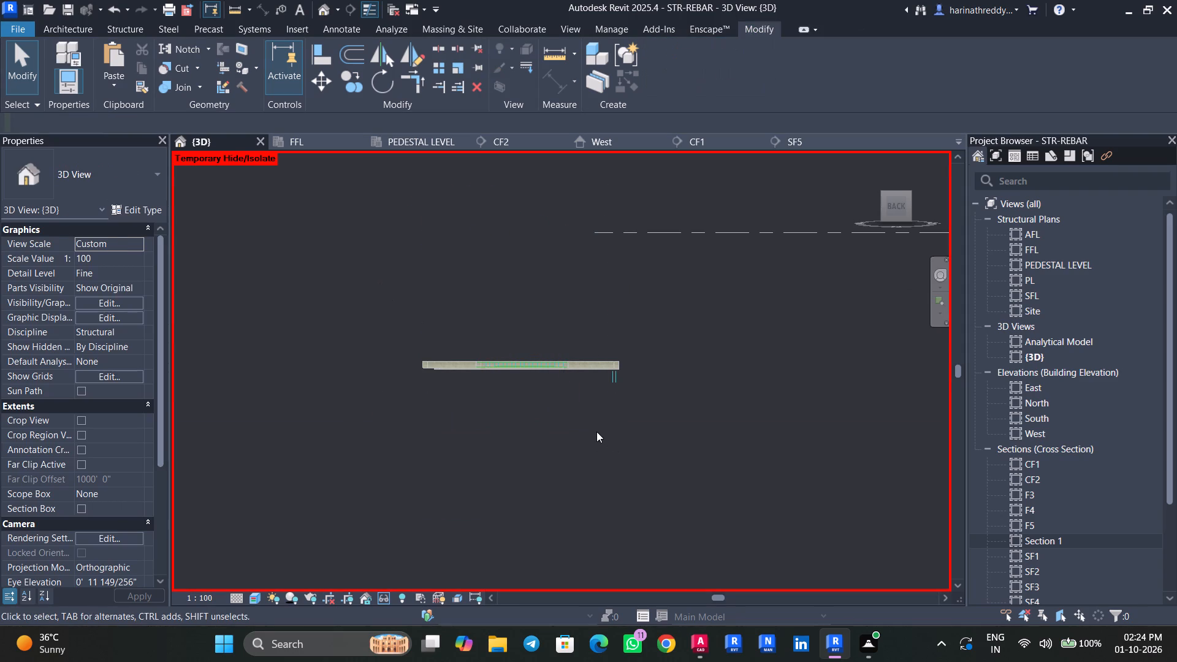
# Temporarily hide the leftover vertical H8 bars hanging below the corner of the beam grid.
pyautogui.keyDown('shift'); pyautogui.moveTo(594, 429); pyautogui.dragTo(620, 532, button='middle'); pyautogui.keyUp('shift')
pyautogui.keyDown('shift'); pyautogui.moveTo(726, 535); pyautogui.dragTo(701, 452, button='middle'); pyautogui.keyUp('shift')
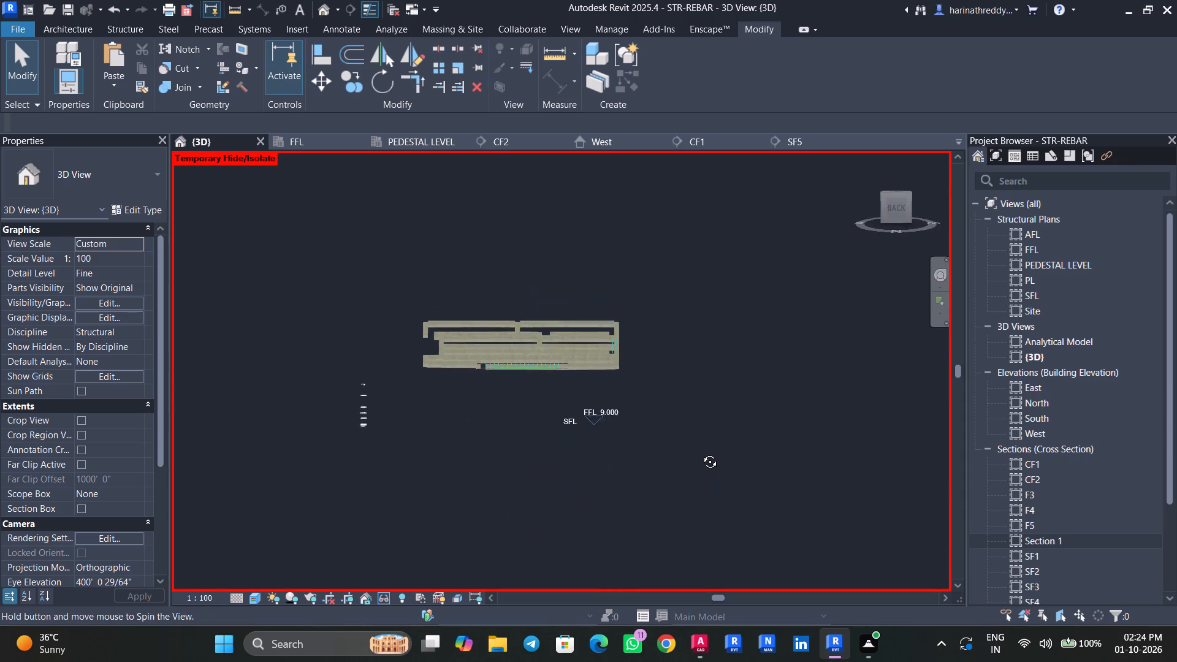
pyautogui.keyDown('shift'); pyautogui.moveTo(701, 452); pyautogui.dragTo(705, 406, button='middle'); pyautogui.keyUp('shift')
pyautogui.scroll(8, 628, 385)
pyautogui.scroll(-1, 620, 403)
pyautogui.scroll(2, 620, 403)
pyautogui.moveTo(600, 422); pyautogui.dragTo(556, 430)
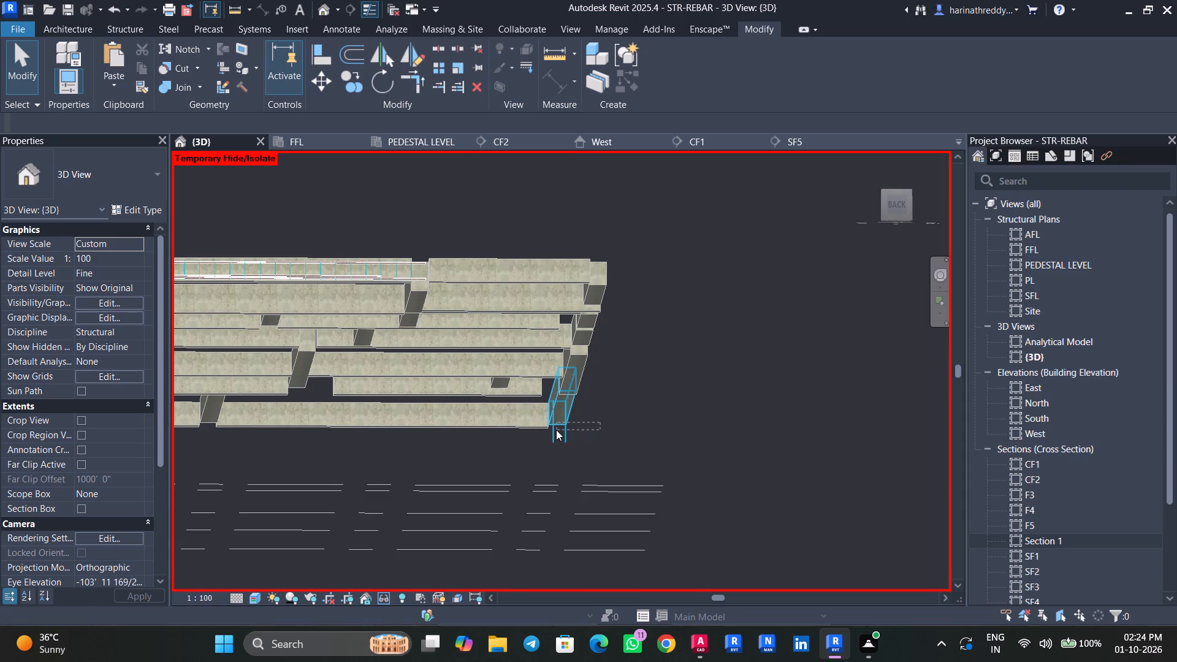
pyautogui.moveTo(556, 430); pyautogui.dragTo(566, 446)
pyautogui.keyDown('shift'); pyautogui.moveTo(601, 436); pyautogui.dragTo(590, 455, button='middle'); pyautogui.keyUp('shift')
pyautogui.scroll(2, 559, 453)
pyautogui.press('`')
pyautogui.press('Escape')
pyautogui.press('Escape')
pyautogui.moveTo(570, 442); pyautogui.dragTo(525, 442)
pyautogui.press('k')
pyautogui.press('k')
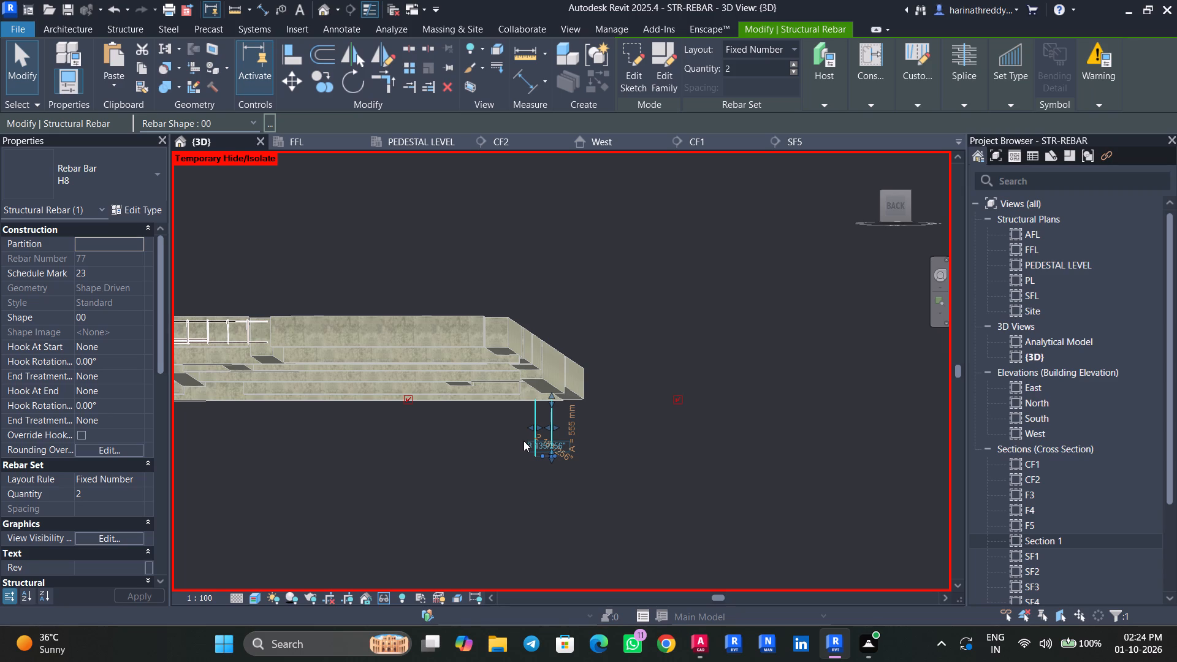
pyautogui.write('HH')
pyautogui.press('Escape')
pyautogui.press('Escape')
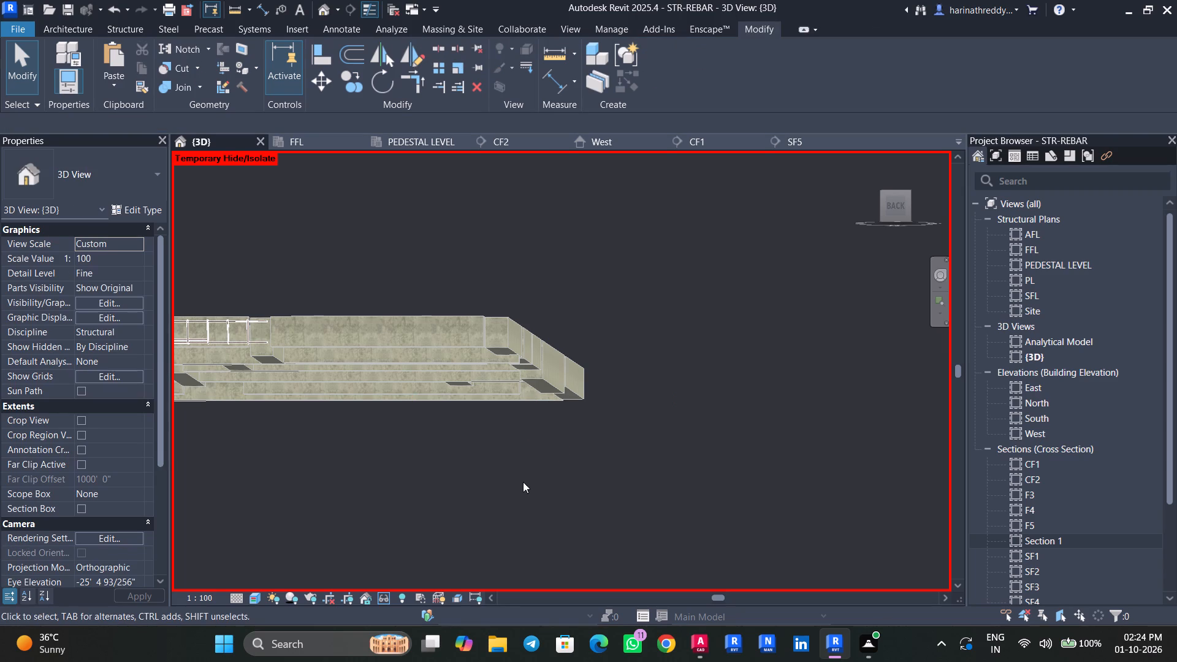
# Examine the stirrups and longitudinal bars at both ends of reinforced beam B01 in 3D.
pyautogui.moveTo(523, 482); pyautogui.dragTo(579, 541, button='middle')
pyautogui.moveTo(758, 419); pyautogui.dragTo(691, 181, button='middle')
pyautogui.keyDown('shift'); pyautogui.moveTo(747, 227); pyautogui.dragTo(763, 250, button='middle'); pyautogui.keyUp('shift')
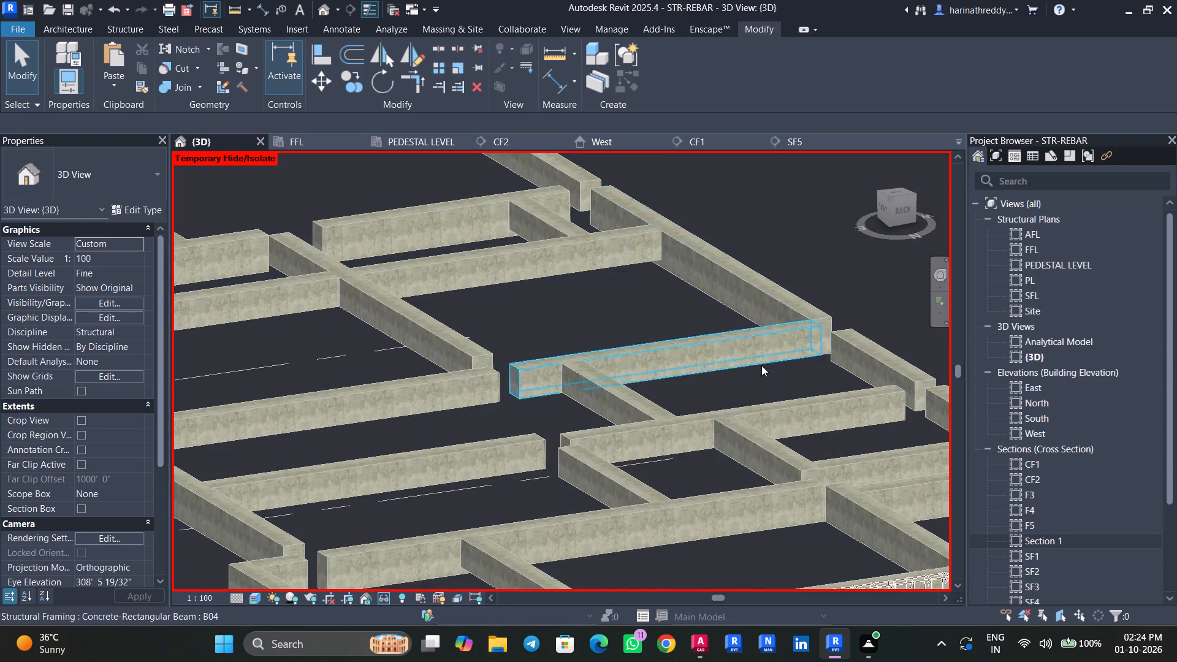
pyautogui.moveTo(699, 574); pyautogui.dragTo(601, 333, button='middle')
pyautogui.scroll(9, 532, 398)
pyautogui.moveTo(586, 441); pyautogui.dragTo(574, 440, button='middle')
pyautogui.scroll(-3, 576, 437)
pyautogui.moveTo(643, 442); pyautogui.dragTo(391, 509, button='middle')
pyautogui.keyDown('shift'); pyautogui.moveTo(731, 494); pyautogui.dragTo(723, 492, button='middle'); pyautogui.keyUp('shift')
pyautogui.moveTo(693, 458); pyautogui.dragTo(704, 474, button='middle')
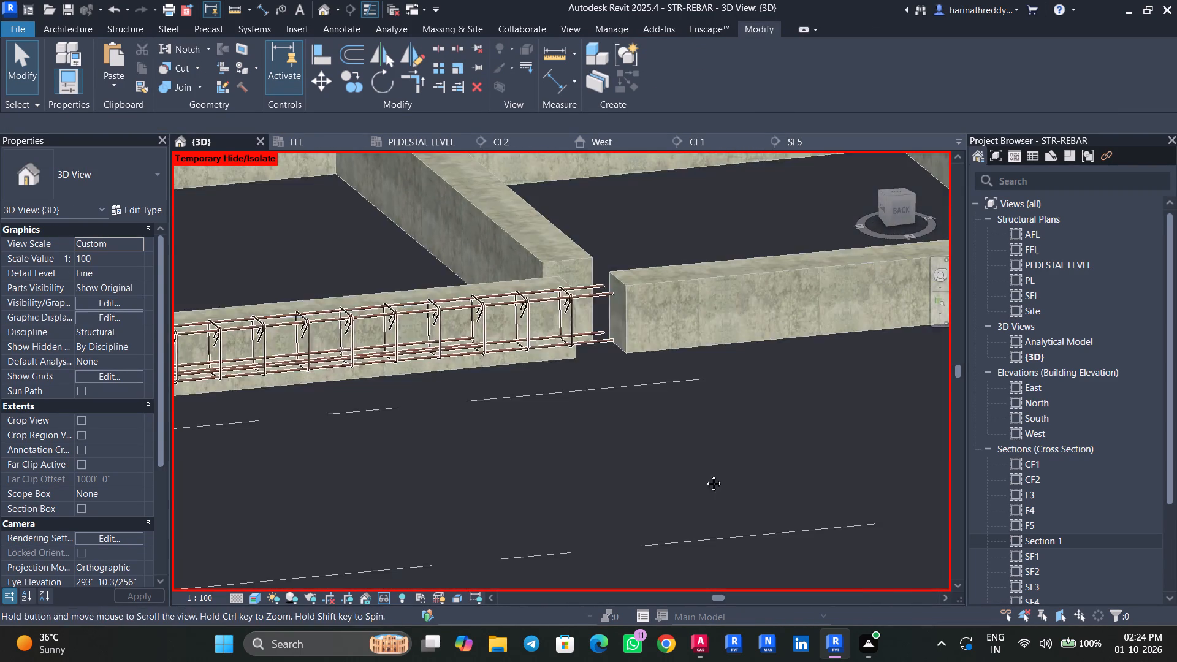
pyautogui.moveTo(704, 474); pyautogui.dragTo(733, 557, button='middle')
pyautogui.scroll(1, 735, 561)
pyautogui.scroll(6, 599, 401)
pyautogui.click(586, 402)
pyautogui.keyDown('shift'); pyautogui.moveTo(686, 482); pyautogui.dragTo(684, 482, button='middle'); pyautogui.keyUp('shift')
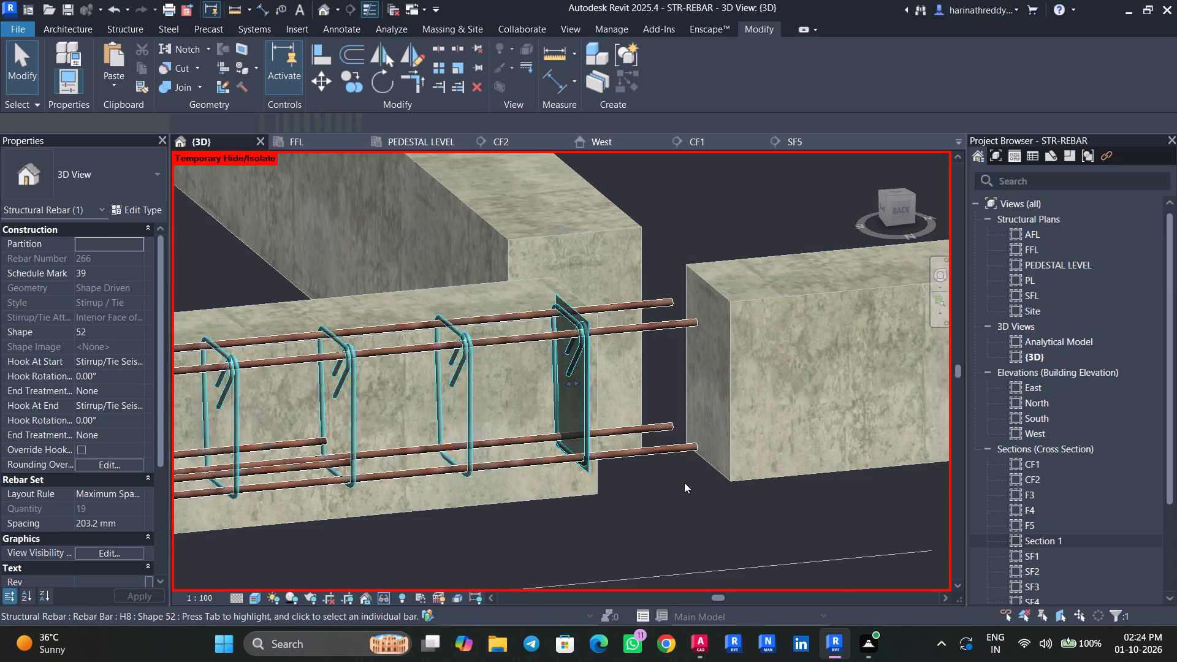
pyautogui.keyDown('shift'); pyautogui.moveTo(684, 482); pyautogui.dragTo(663, 487, button='middle'); pyautogui.keyUp('shift')
pyautogui.press('Escape')
pyautogui.press('Escape')
pyautogui.scroll(-10, 718, 500)
pyautogui.scroll(1, 551, 514)
pyautogui.moveTo(562, 515); pyautogui.dragTo(851, 498, button='middle')
pyautogui.moveTo(499, 506); pyautogui.dragTo(644, 506, button='middle')
pyautogui.scroll(5, 478, 482)
pyautogui.scroll(-2, 441, 509)
pyautogui.scroll(6, 469, 549)
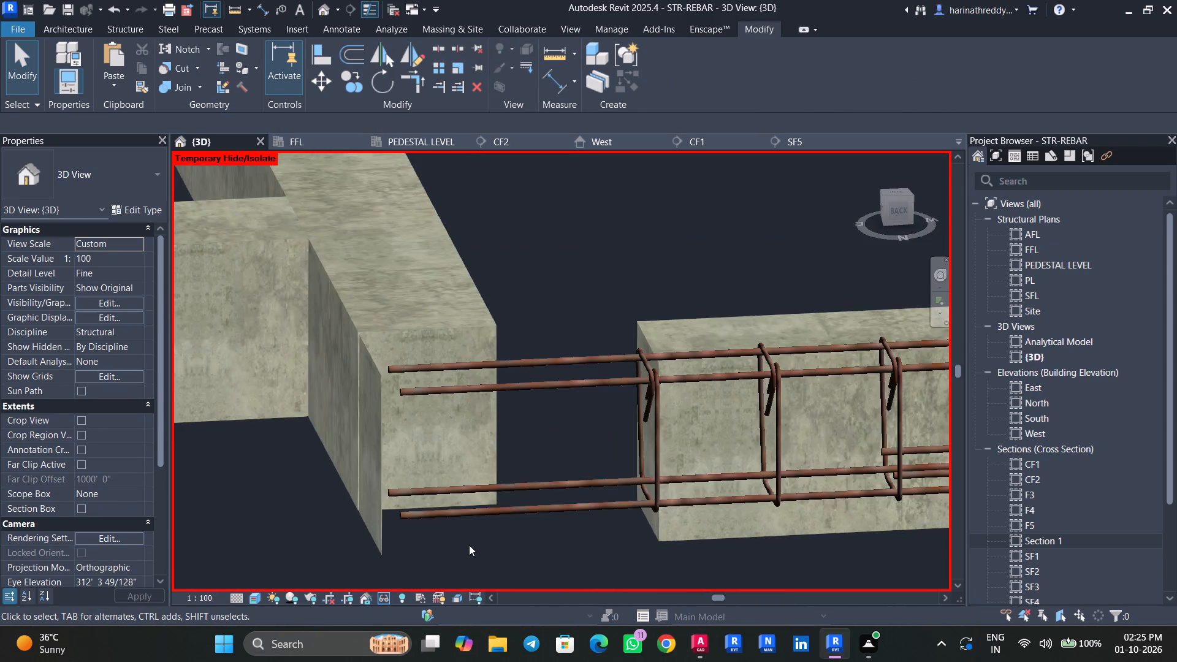
pyautogui.scroll(-4, 533, 531)
pyautogui.moveTo(533, 531); pyautogui.dragTo(351, 486, button='middle')
pyautogui.scroll(-6, 351, 485)
# Save the STR-REBAR project.
pyautogui.hotkey('ctrl', 's')
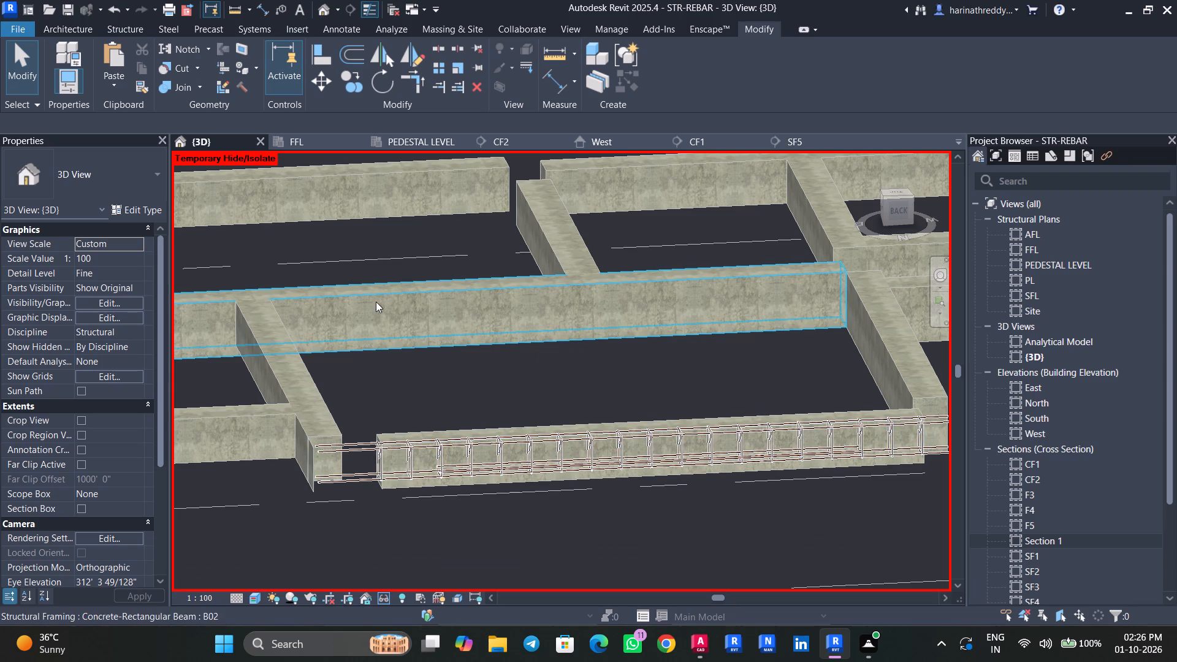
# Check the types of the beams in line with reinforced beam B01 on either side.
pyautogui.scroll(-7, 501, 382)
pyautogui.scroll(4, 393, 403)
pyautogui.click(393, 403)
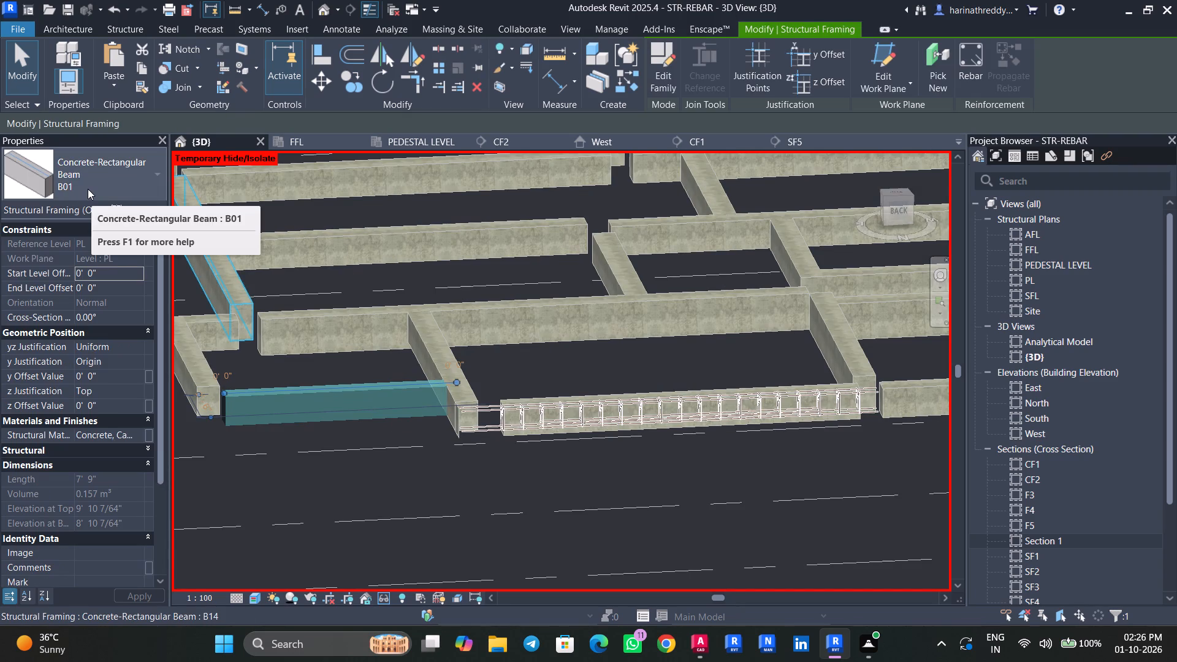
pyautogui.moveTo(535, 377); pyautogui.dragTo(376, 396, button='middle')
pyautogui.press('Escape')
pyautogui.press('Escape')
pyautogui.click(796, 424)
pyautogui.scroll(1, 775, 470)
pyautogui.moveTo(772, 469); pyautogui.dragTo(561, 468, button='middle')
pyautogui.press('Escape')
# Propagate beam B01's reinforcement to the adjoining MLB beam, aligned by host.
pyautogui.scroll(5, 424, 390)
pyautogui.click(424, 398)
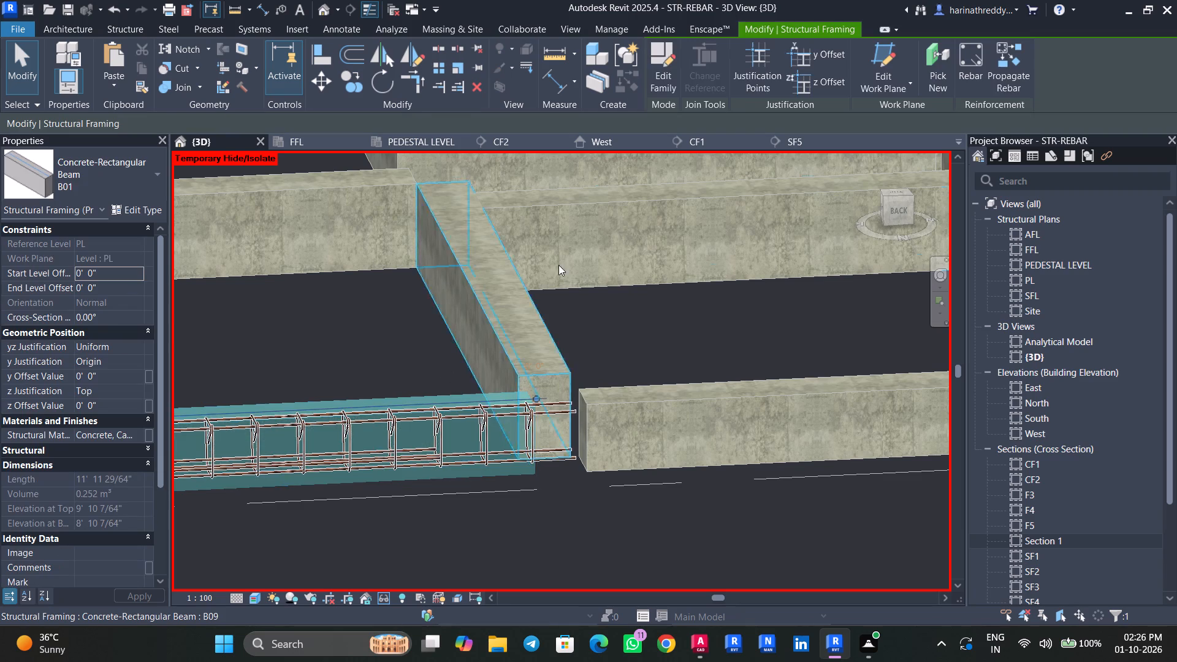
pyautogui.click(1005, 80)
pyautogui.click(794, 392)
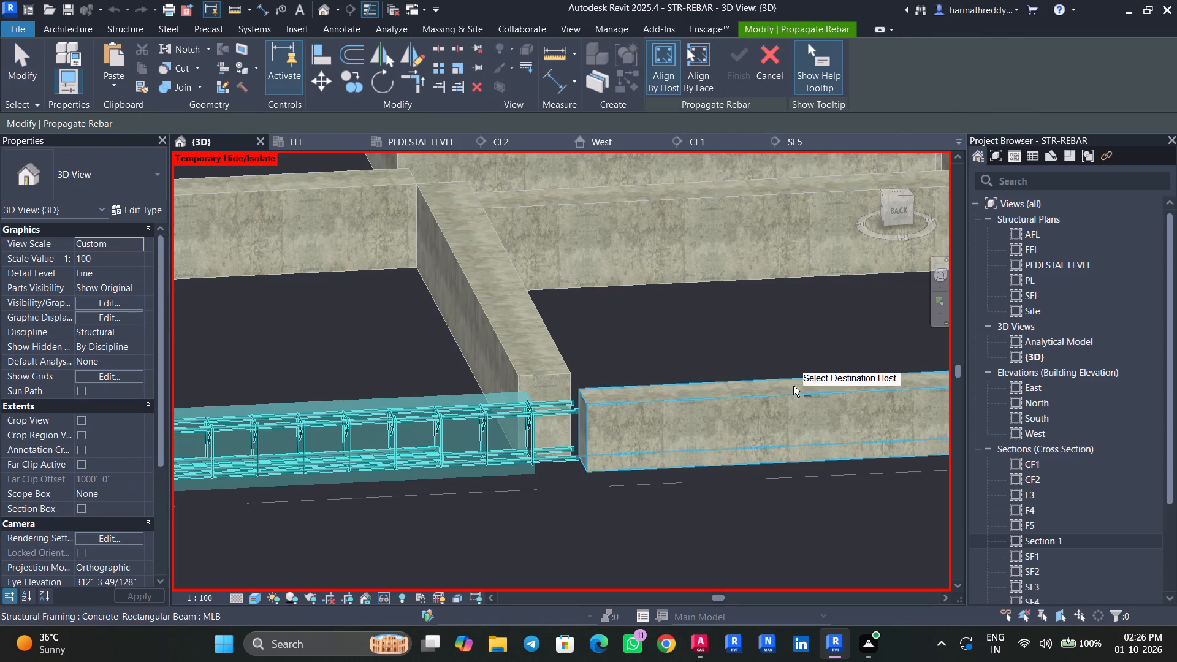
pyautogui.moveTo(778, 340); pyautogui.dragTo(668, 339, button='middle')
pyautogui.click(725, 63)
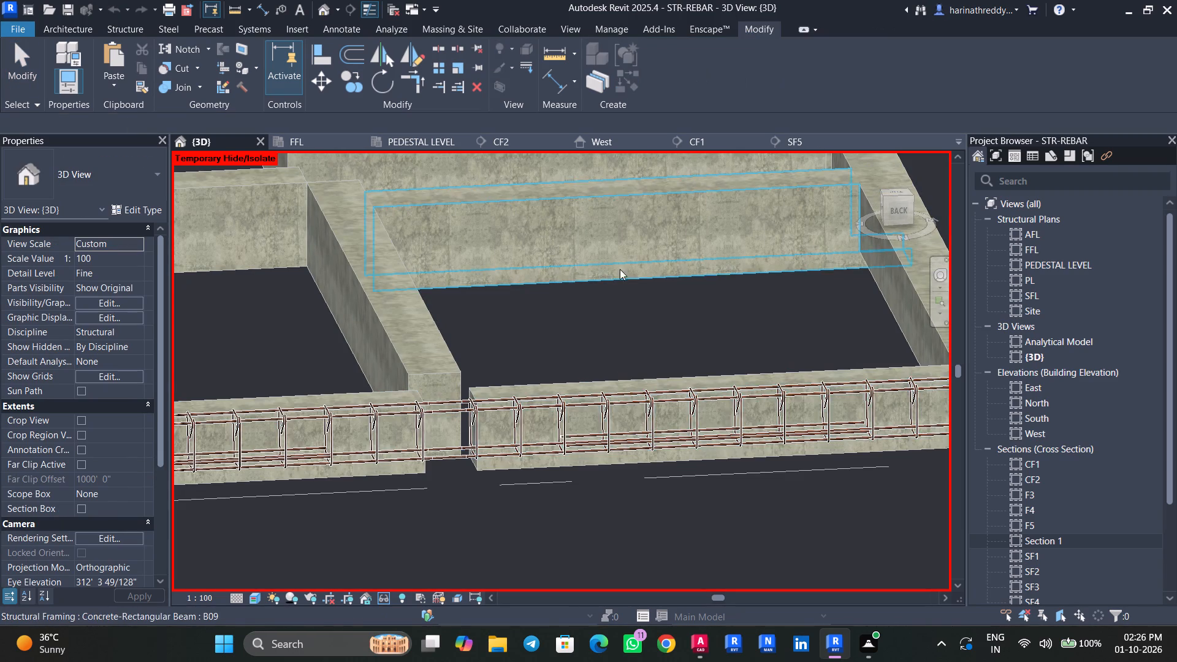
pyautogui.press('Escape')
pyautogui.press('Escape')
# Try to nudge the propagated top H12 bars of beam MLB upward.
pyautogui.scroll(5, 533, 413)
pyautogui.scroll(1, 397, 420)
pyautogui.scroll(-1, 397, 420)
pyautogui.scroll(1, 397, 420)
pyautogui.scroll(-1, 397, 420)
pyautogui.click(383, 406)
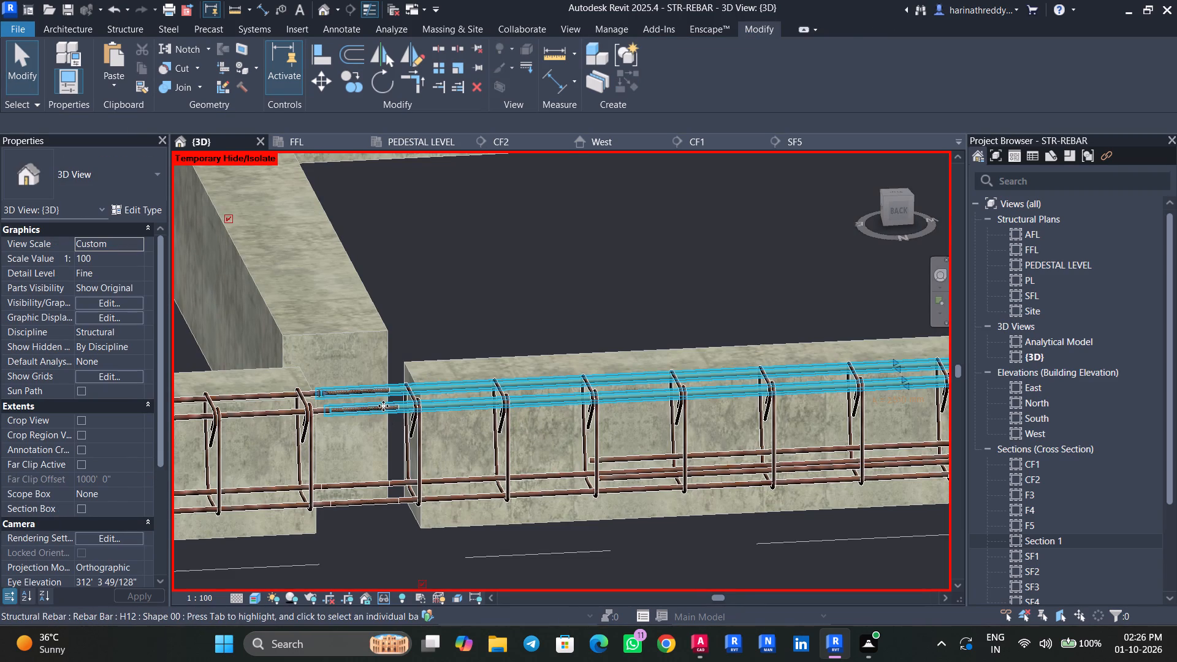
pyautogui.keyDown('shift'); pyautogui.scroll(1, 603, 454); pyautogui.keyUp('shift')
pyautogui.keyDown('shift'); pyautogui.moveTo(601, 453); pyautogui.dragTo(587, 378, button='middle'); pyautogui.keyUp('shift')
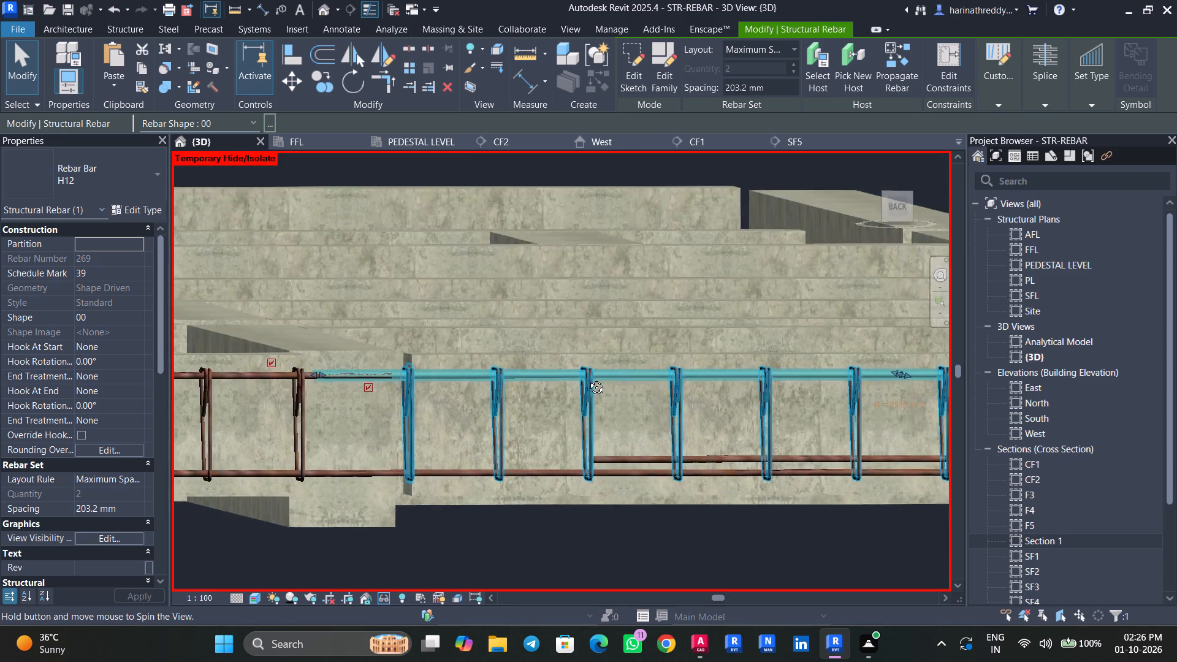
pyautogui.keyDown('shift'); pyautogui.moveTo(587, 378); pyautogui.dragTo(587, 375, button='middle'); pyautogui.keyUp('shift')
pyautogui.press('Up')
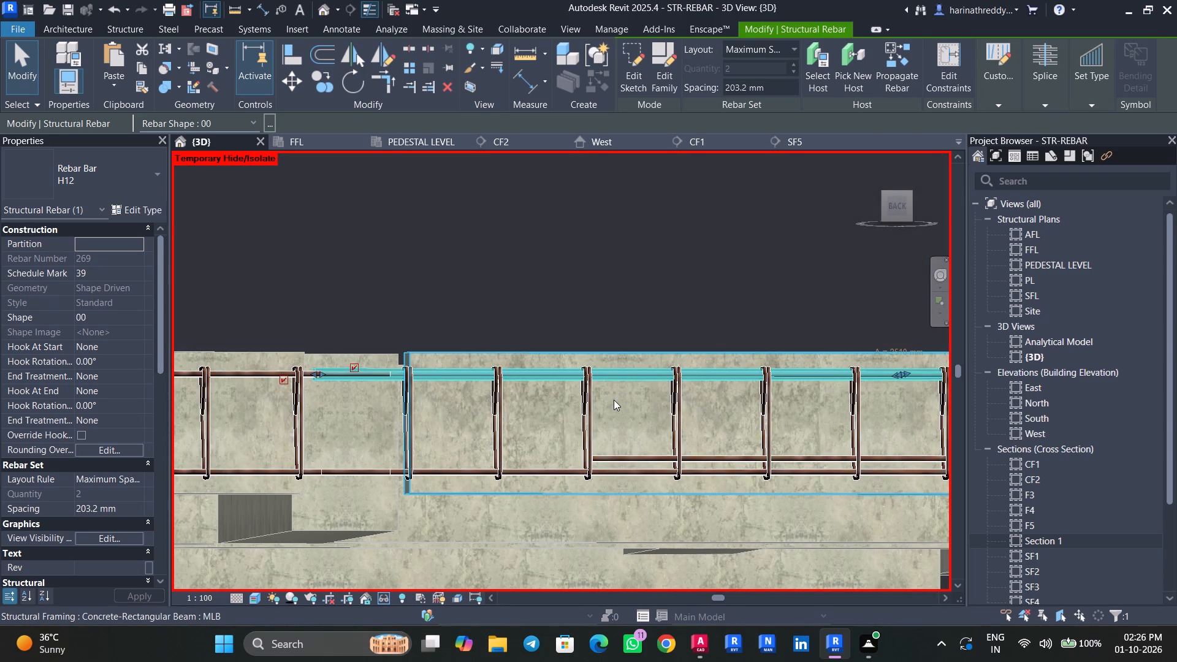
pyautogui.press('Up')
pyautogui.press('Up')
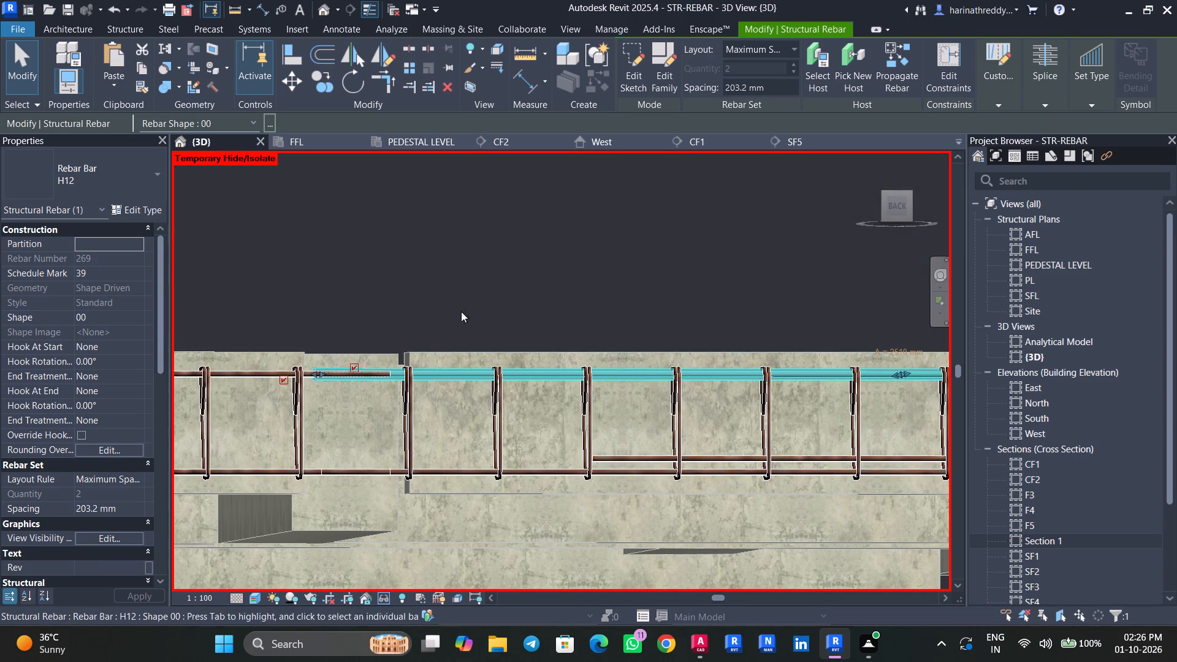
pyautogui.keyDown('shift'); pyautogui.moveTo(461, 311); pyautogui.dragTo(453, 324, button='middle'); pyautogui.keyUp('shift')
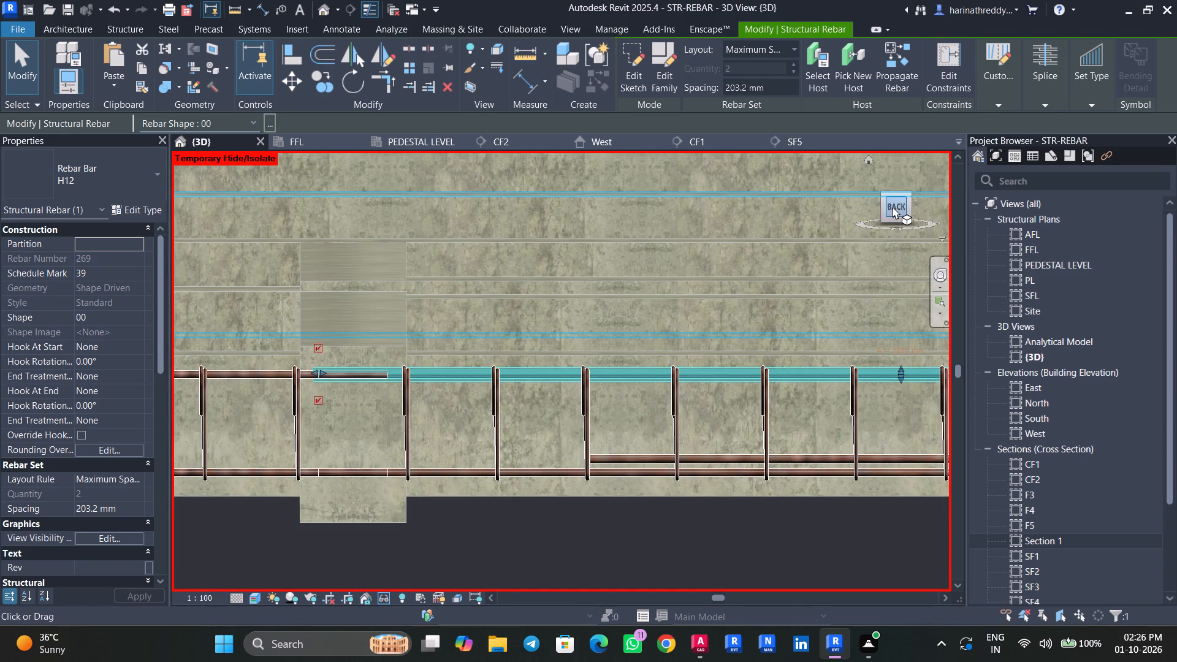
# Examine where the propagated top H12 bars overlap beam B01's bars at the joint, from the back and in perspective.
pyautogui.click(895, 207)
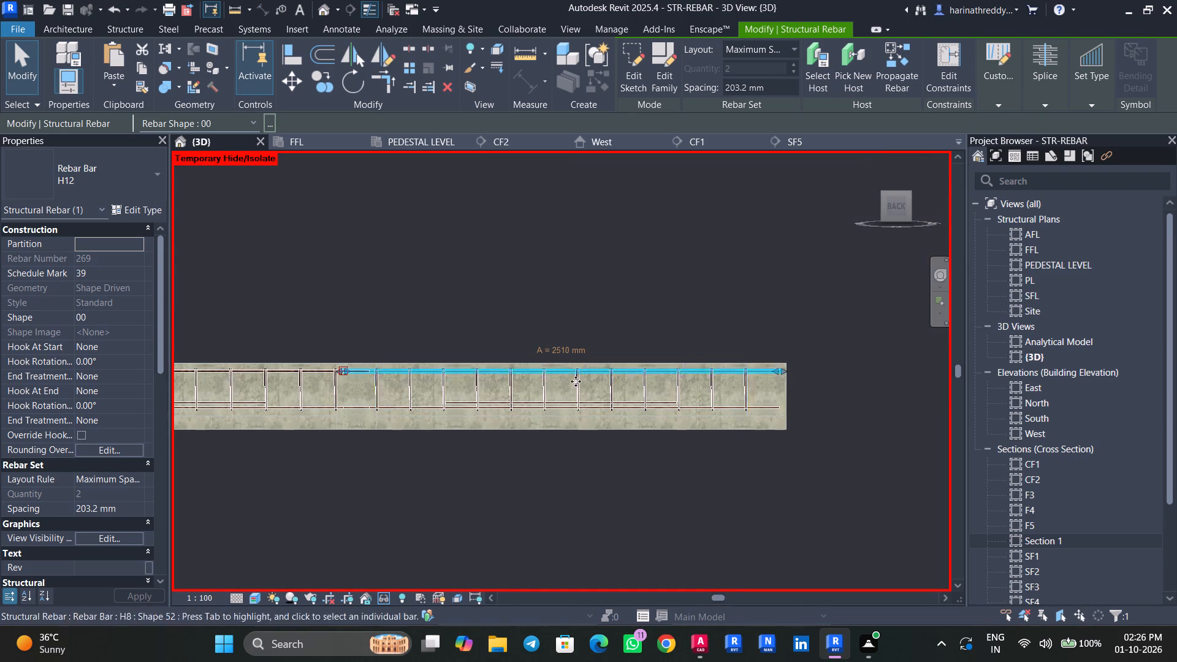
pyautogui.scroll(3, 338, 381)
pyautogui.scroll(-1, 336, 379)
pyautogui.scroll(9, 336, 379)
pyautogui.press('Escape')
pyautogui.press('Escape')
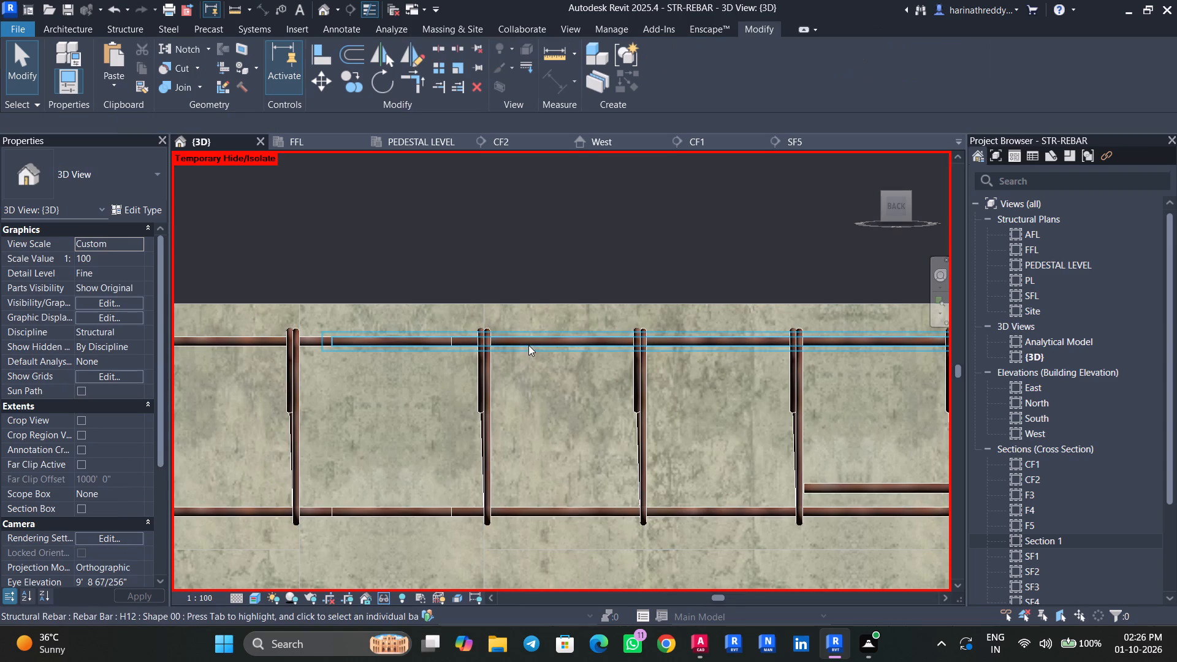
pyautogui.click(528, 344)
pyautogui.scroll(4, 342, 341)
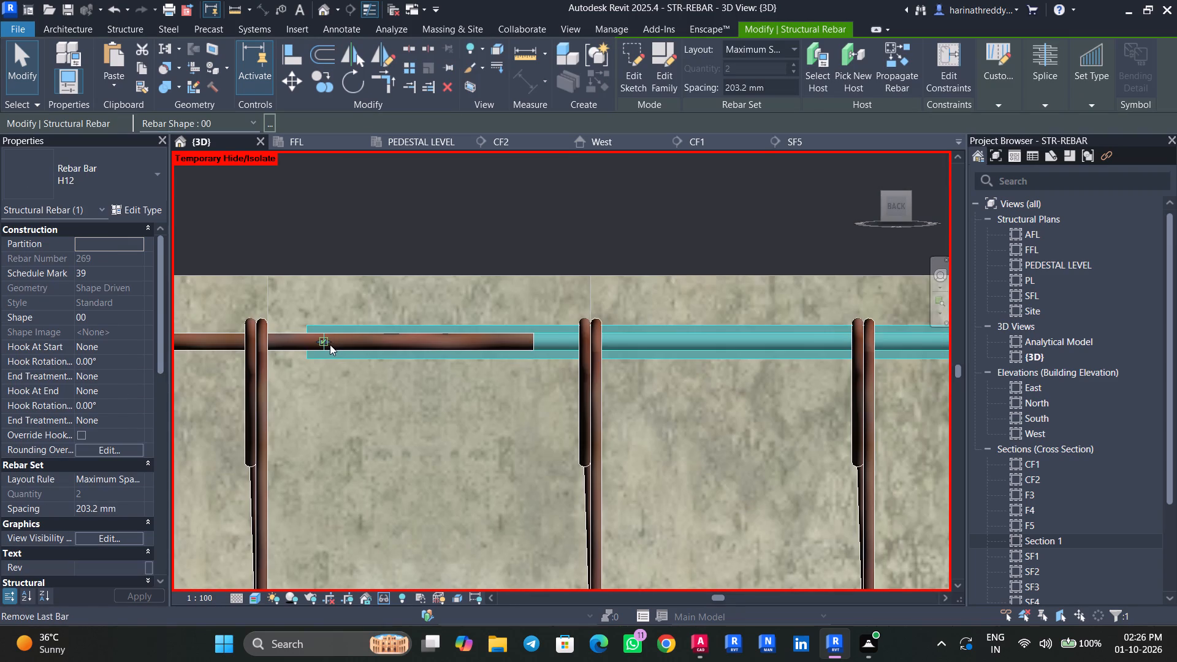
pyautogui.keyDown('shift'); pyautogui.moveTo(414, 409); pyautogui.dragTo(392, 541, button='middle'); pyautogui.keyUp('shift')
pyautogui.press('Escape')
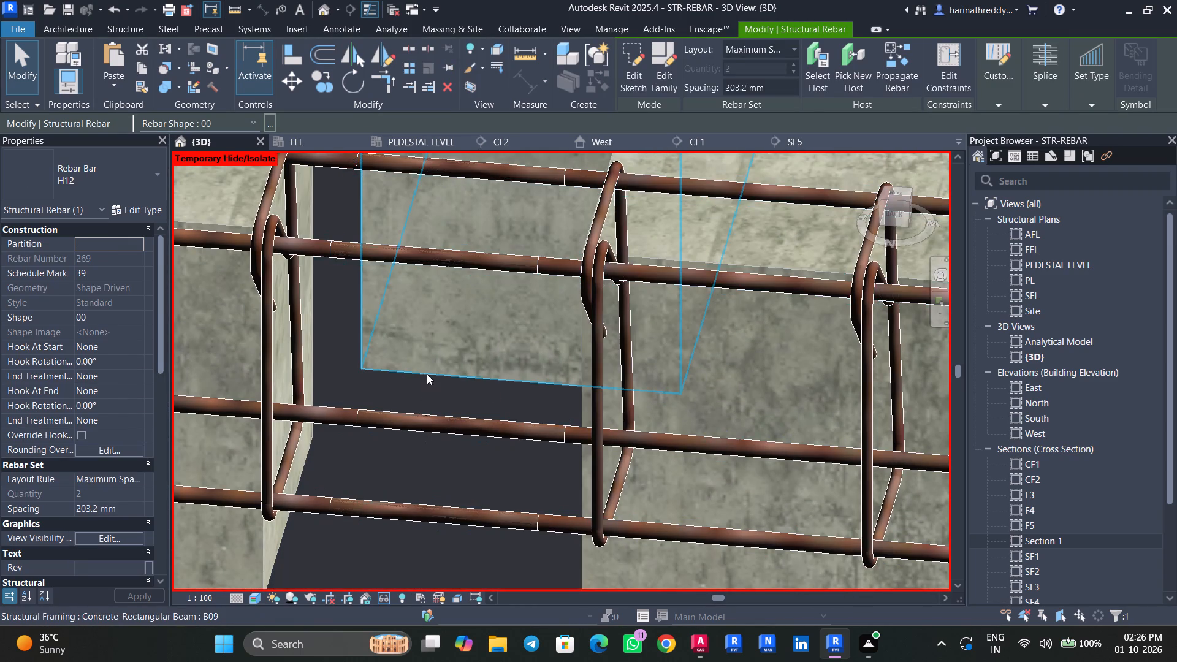
pyautogui.press('Escape')
pyautogui.press('Escape')
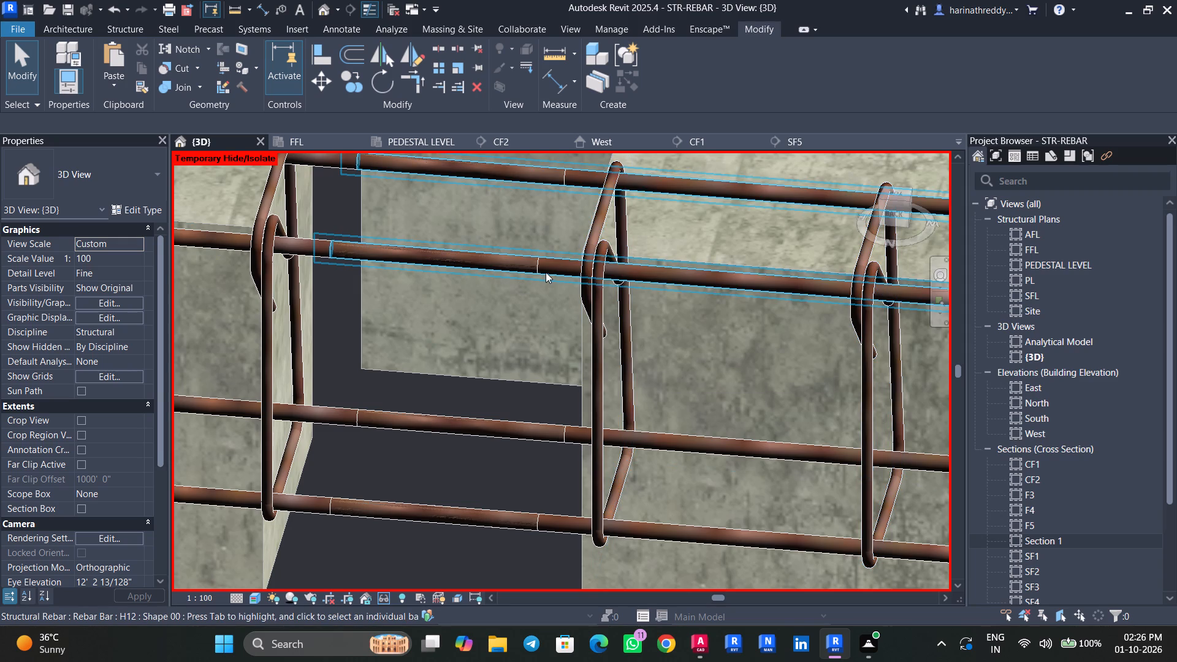
# Shorten the overlapping top H12 bars at the joint with beam B01 so they meet the adjoining bars' ends.
pyautogui.click(546, 272)
pyautogui.moveTo(373, 267); pyautogui.dragTo(367, 337, button='middle')
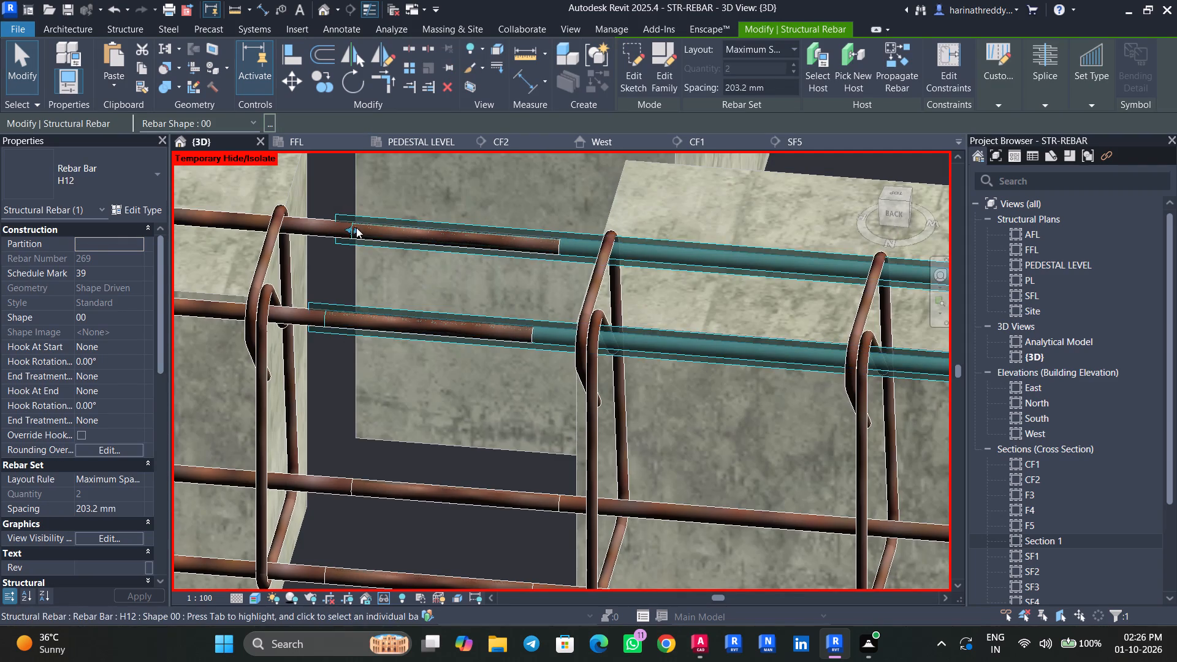
pyautogui.moveTo(356, 229); pyautogui.dragTo(571, 262)
pyautogui.press('Escape')
pyautogui.press('Escape')
pyautogui.click(547, 341)
pyautogui.scroll(2, 547, 341)
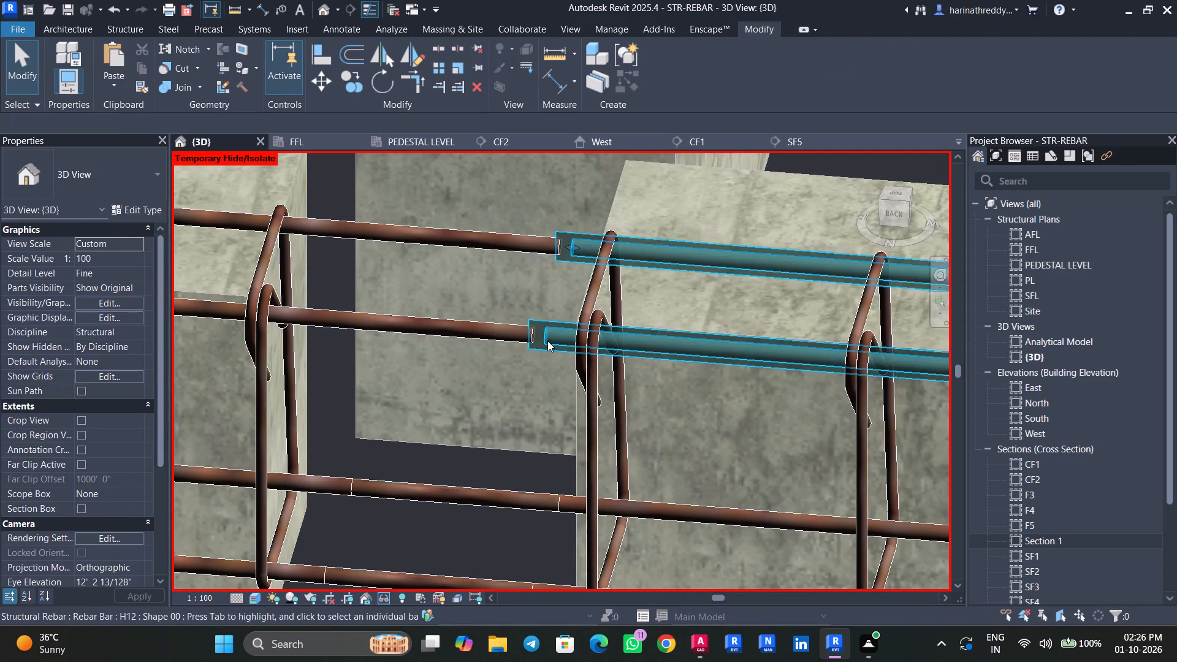
pyautogui.scroll(6, 547, 341)
pyautogui.scroll(-6, 547, 355)
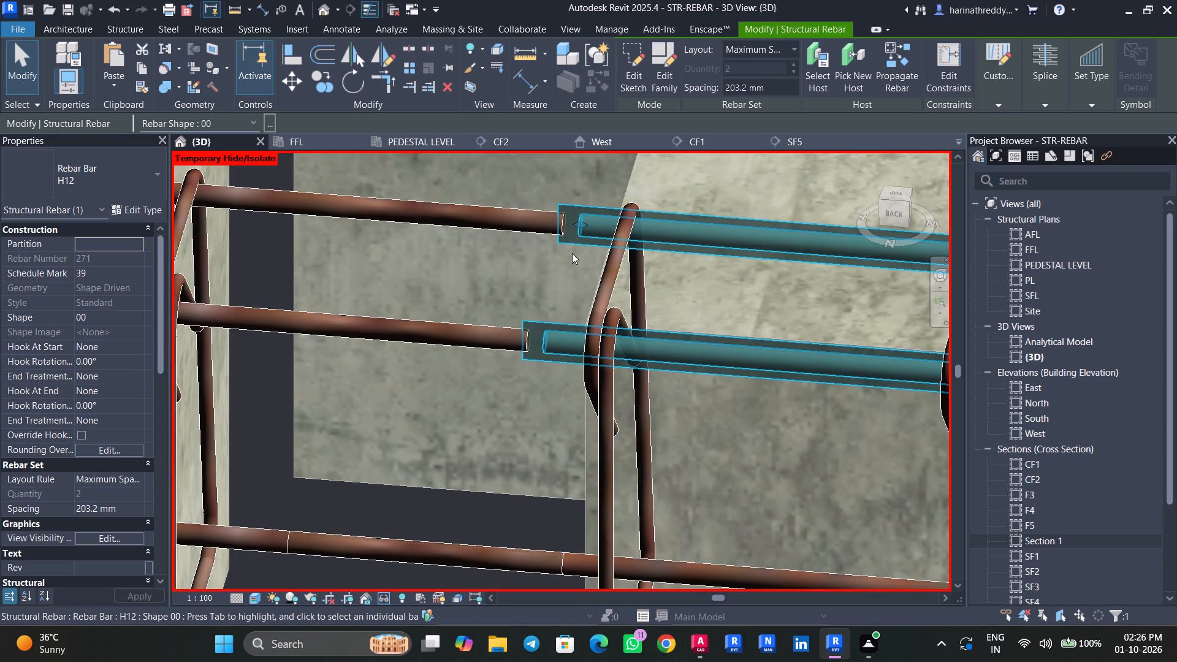
pyautogui.moveTo(577, 227); pyautogui.dragTo(571, 225)
pyautogui.press('Escape')
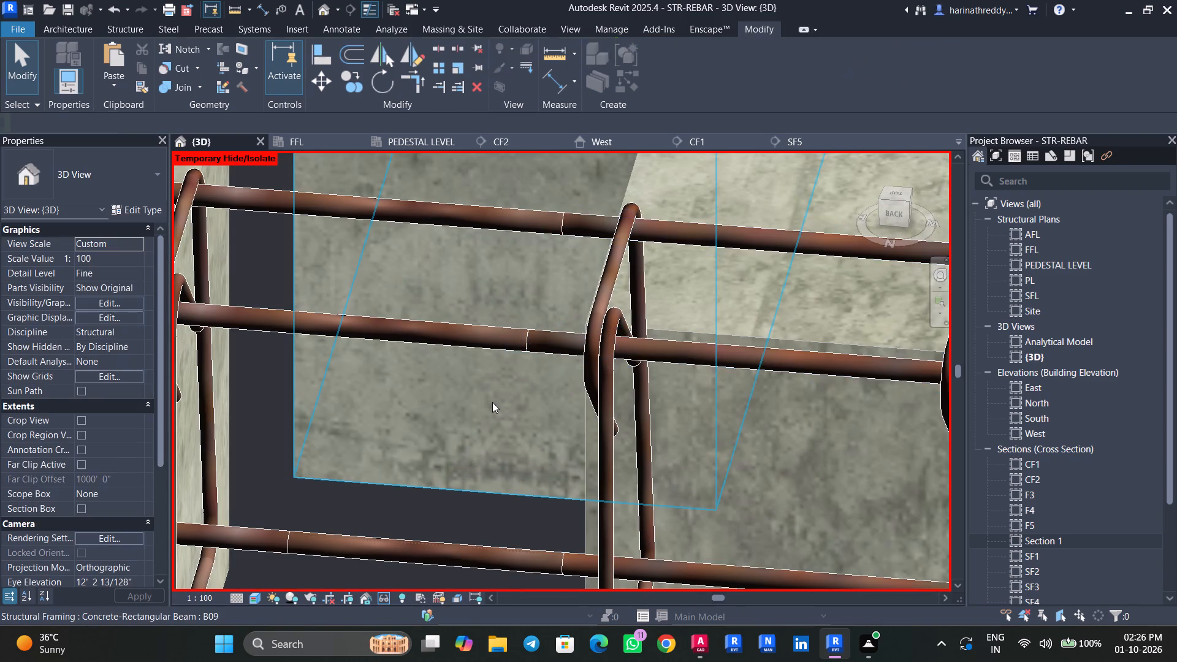
# Shorten the overlapping bottom H12 bars at the same joint so they meet the adjoining bars' ends.
pyautogui.moveTo(492, 401); pyautogui.dragTo(492, 242, button='middle')
pyautogui.scroll(-4, 500, 298)
pyautogui.click(493, 346)
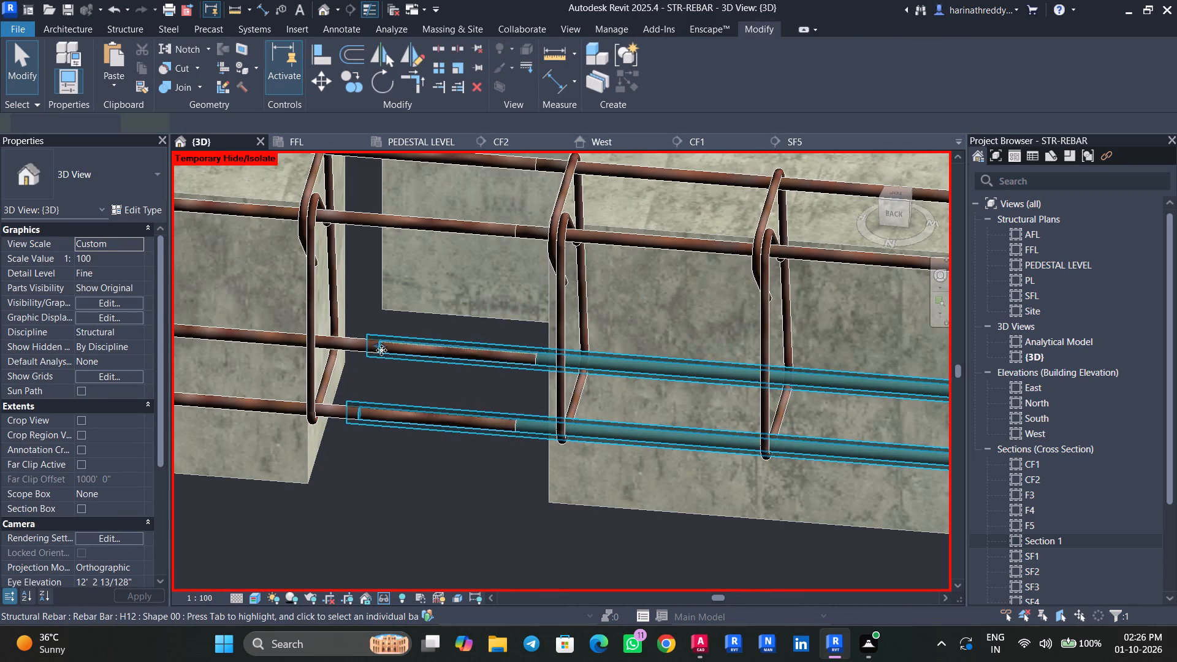
pyautogui.moveTo(382, 345); pyautogui.dragTo(540, 356)
pyautogui.scroll(6, 540, 357)
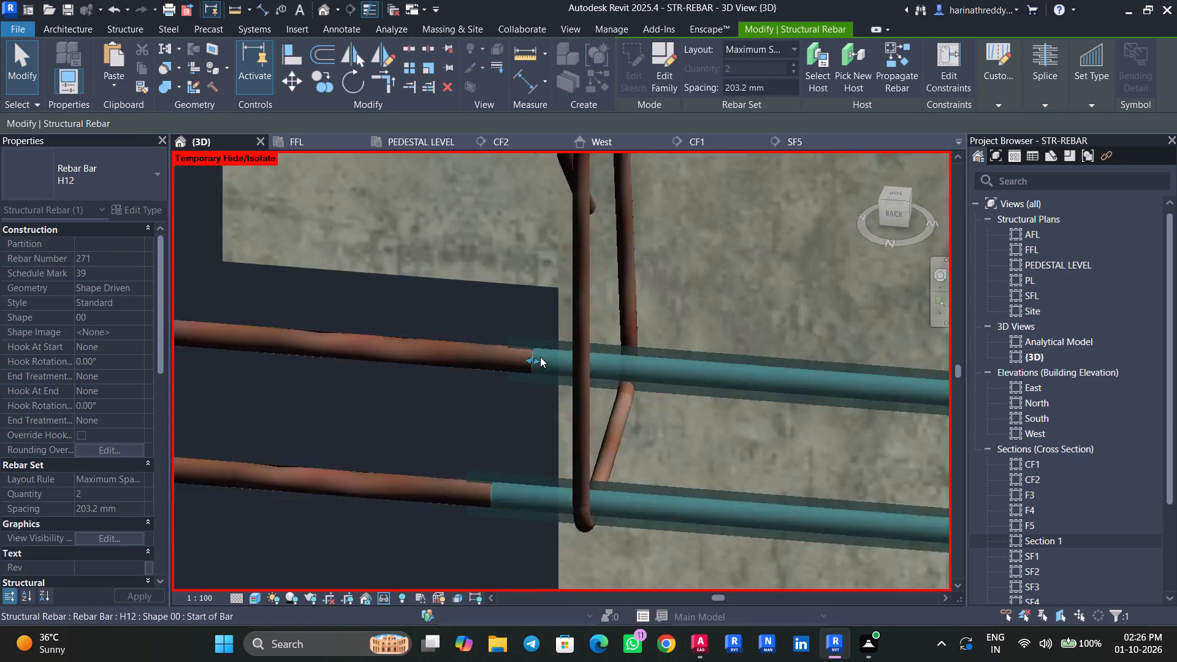
pyautogui.scroll(3, 540, 357)
pyautogui.moveTo(529, 360); pyautogui.dragTo(548, 363)
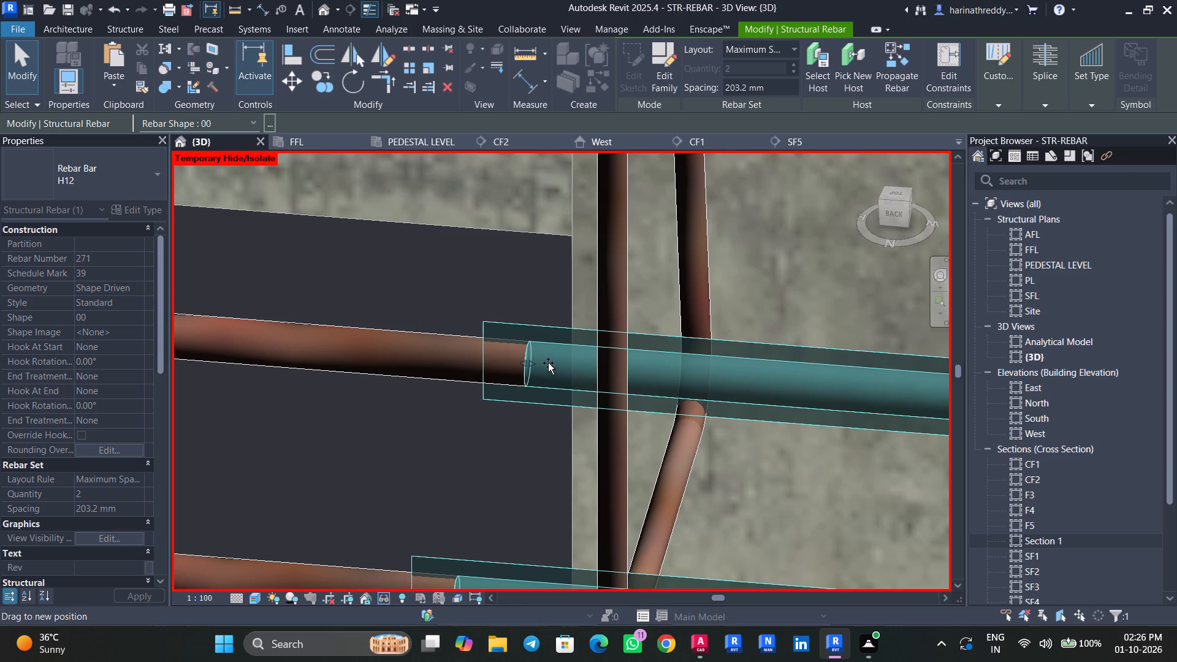
pyautogui.moveTo(548, 363); pyautogui.dragTo(544, 361)
pyautogui.scroll(1, 441, 417)
pyautogui.scroll(-7, 441, 417)
pyautogui.press('Escape')
pyautogui.press('Escape')
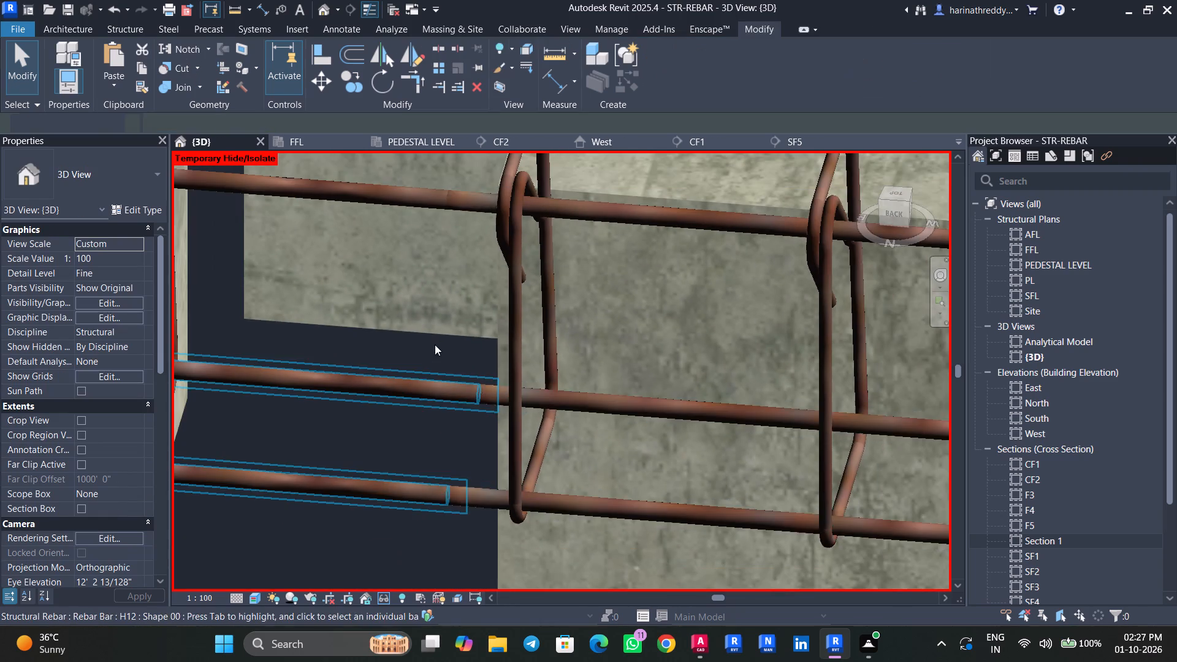
# Find the unreinforced B01 beam beyond the reinforced run and open the PL structural plan to locate it.
pyautogui.moveTo(426, 352); pyautogui.dragTo(408, 443, button='middle')
pyautogui.scroll(-9, 405, 428)
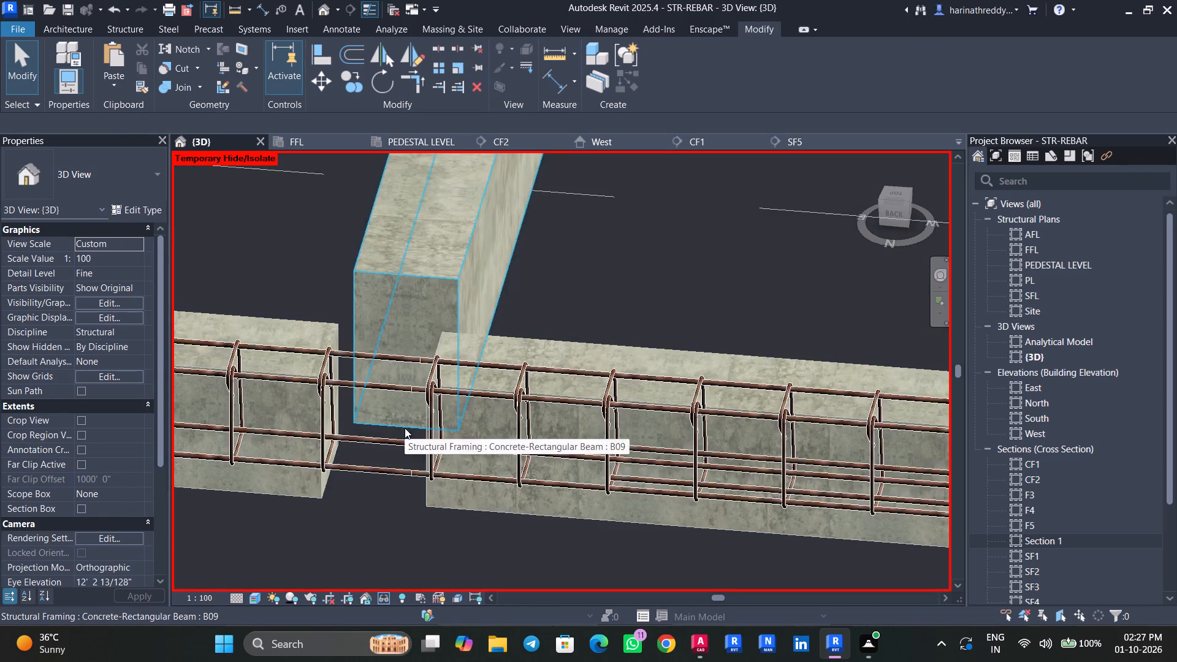
pyautogui.scroll(-9, 340, 458)
pyautogui.keyDown('shift'); pyautogui.moveTo(416, 522); pyautogui.dragTo(478, 481, button='middle'); pyautogui.keyUp('shift')
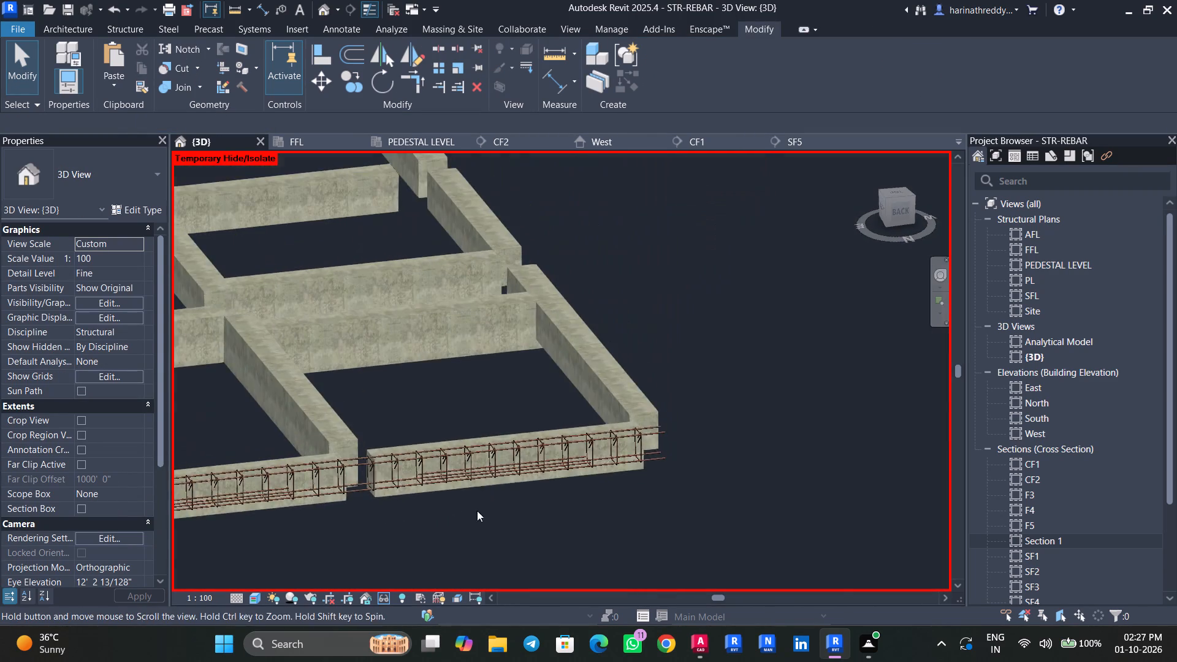
pyautogui.moveTo(488, 516); pyautogui.dragTo(810, 447, button='middle')
pyautogui.moveTo(481, 474); pyautogui.dragTo(808, 410, button='middle')
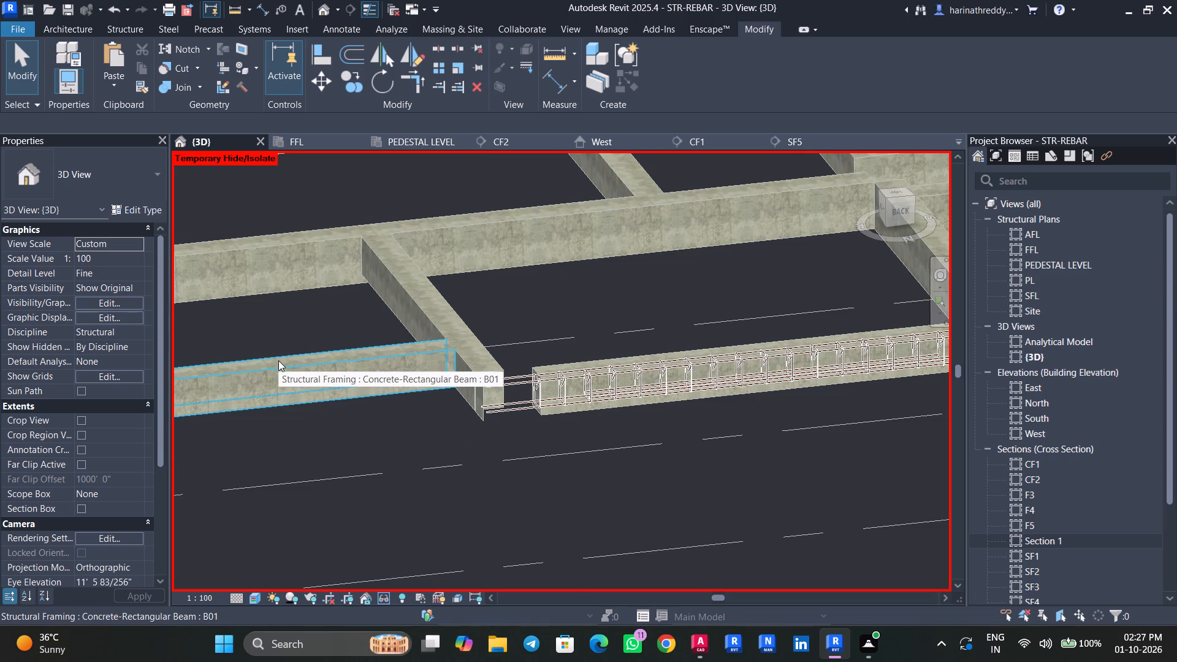
pyautogui.click(278, 360)
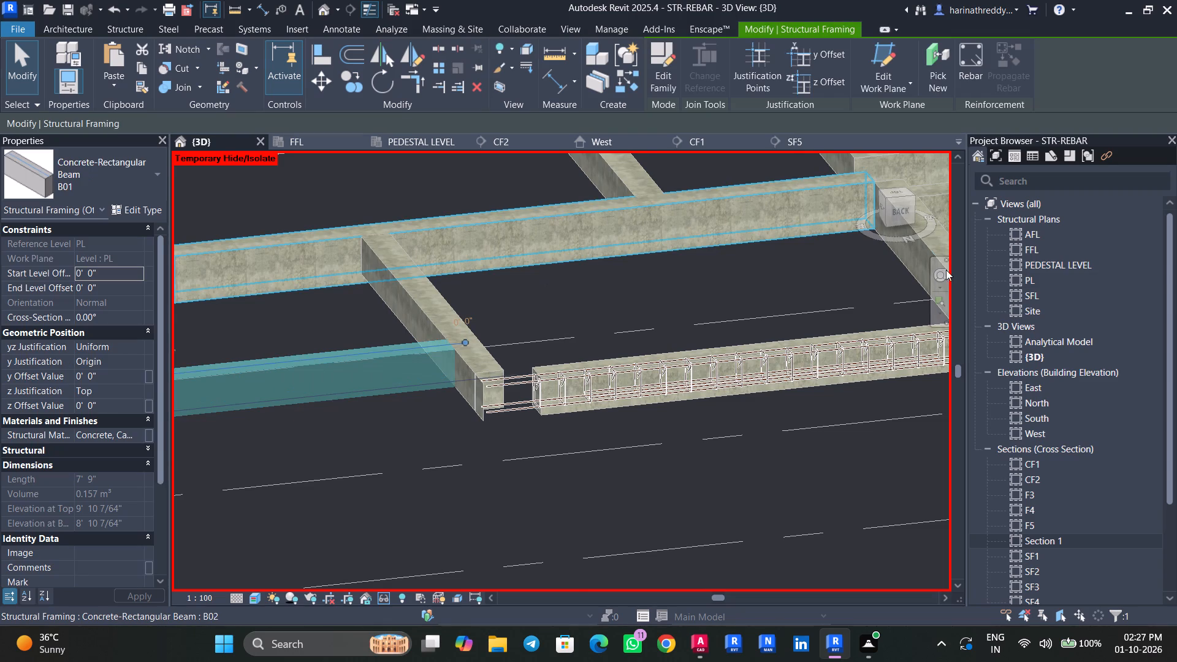
pyautogui.doubleClick(1034, 286)
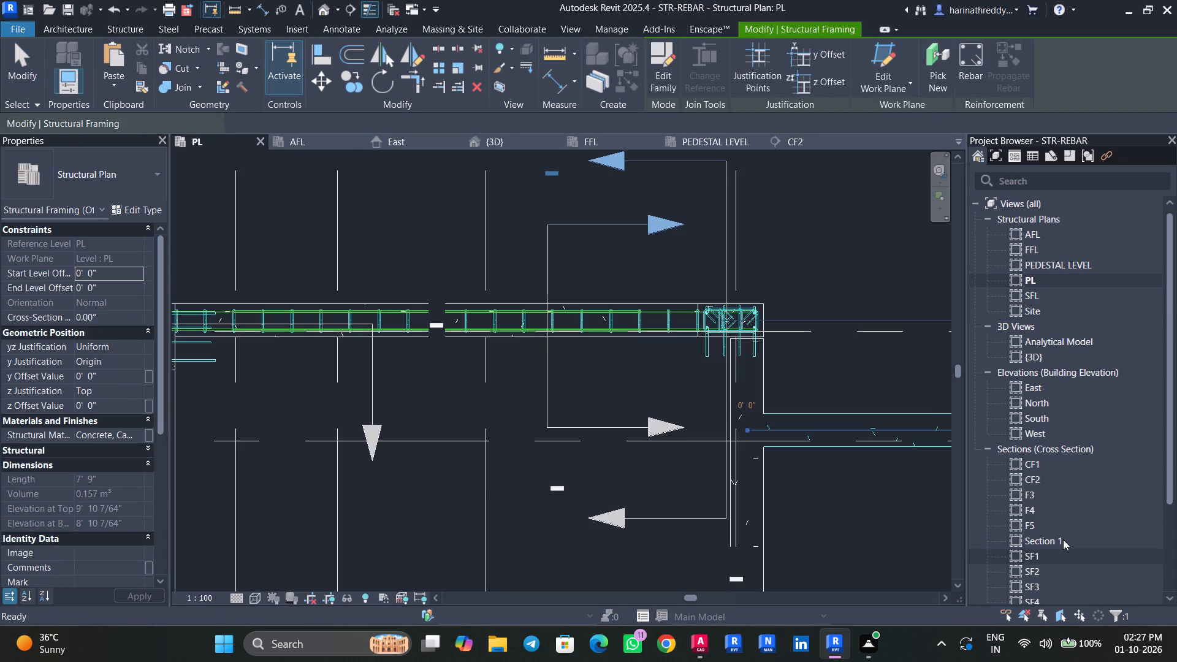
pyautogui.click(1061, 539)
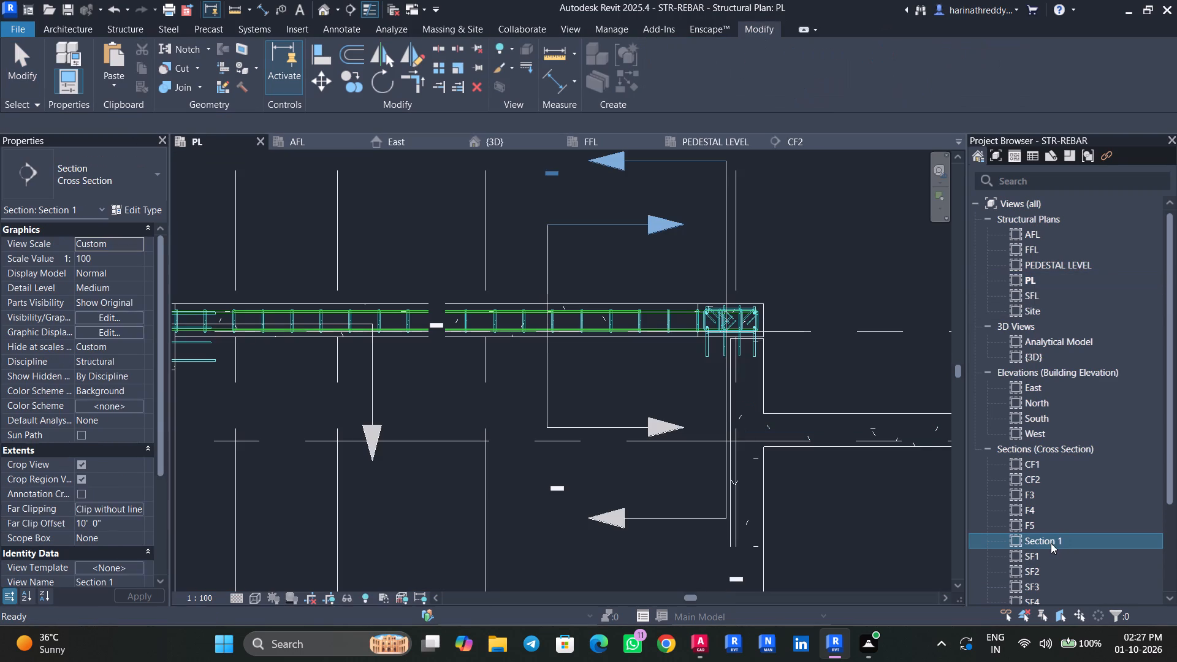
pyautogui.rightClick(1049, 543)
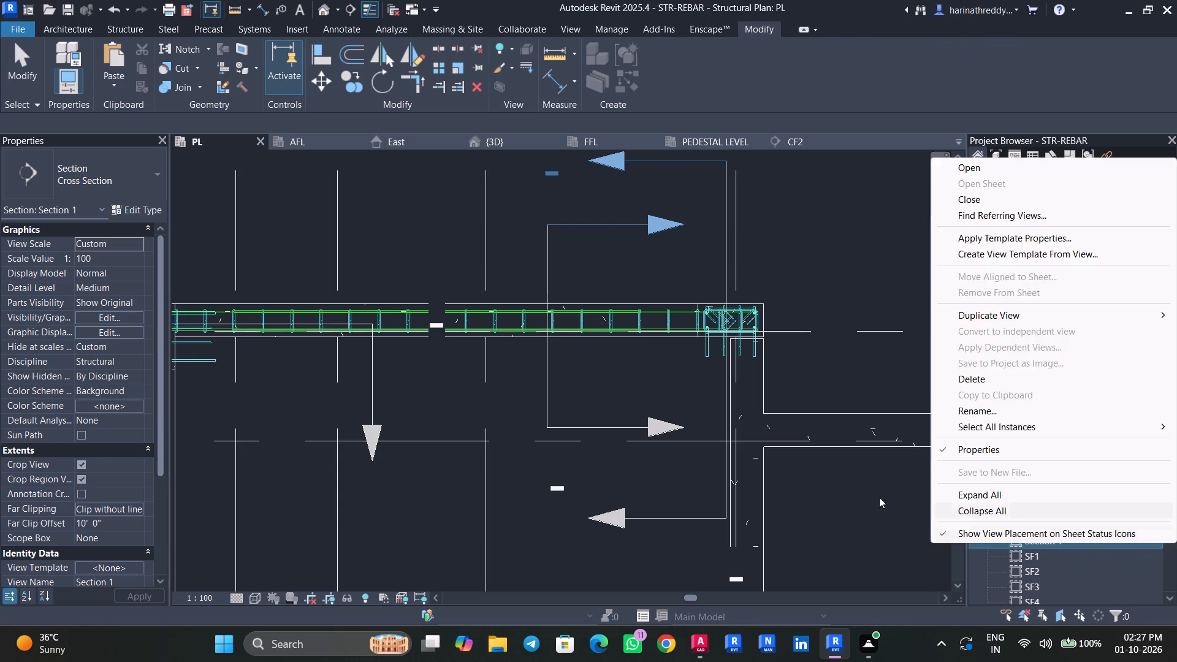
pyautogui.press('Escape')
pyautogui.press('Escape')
# Cut a section across the short corner beam B01 between grids F and G in the PL plan.
pyautogui.scroll(1, 436, 325)
pyautogui.scroll(-7, 438, 326)
pyautogui.scroll(1, 652, 397)
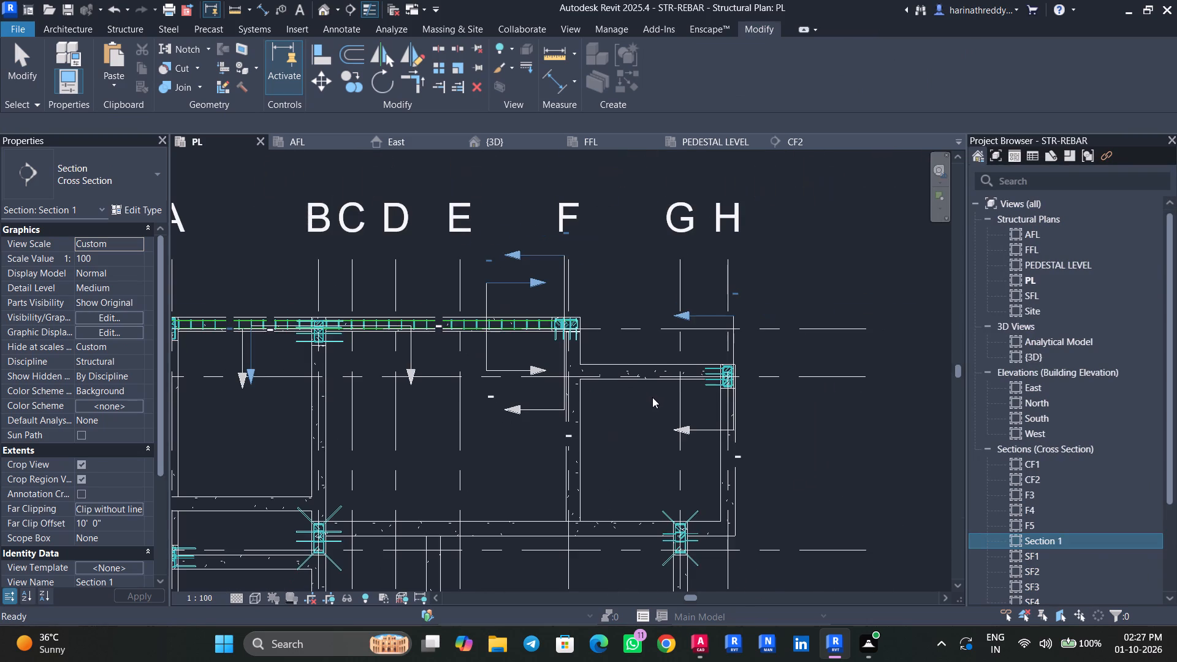
pyautogui.scroll(1, 652, 397)
pyautogui.moveTo(652, 397); pyautogui.dragTo(612, 409, button='middle')
pyautogui.press('Escape')
pyautogui.press('Escape')
pyautogui.press('Escape')
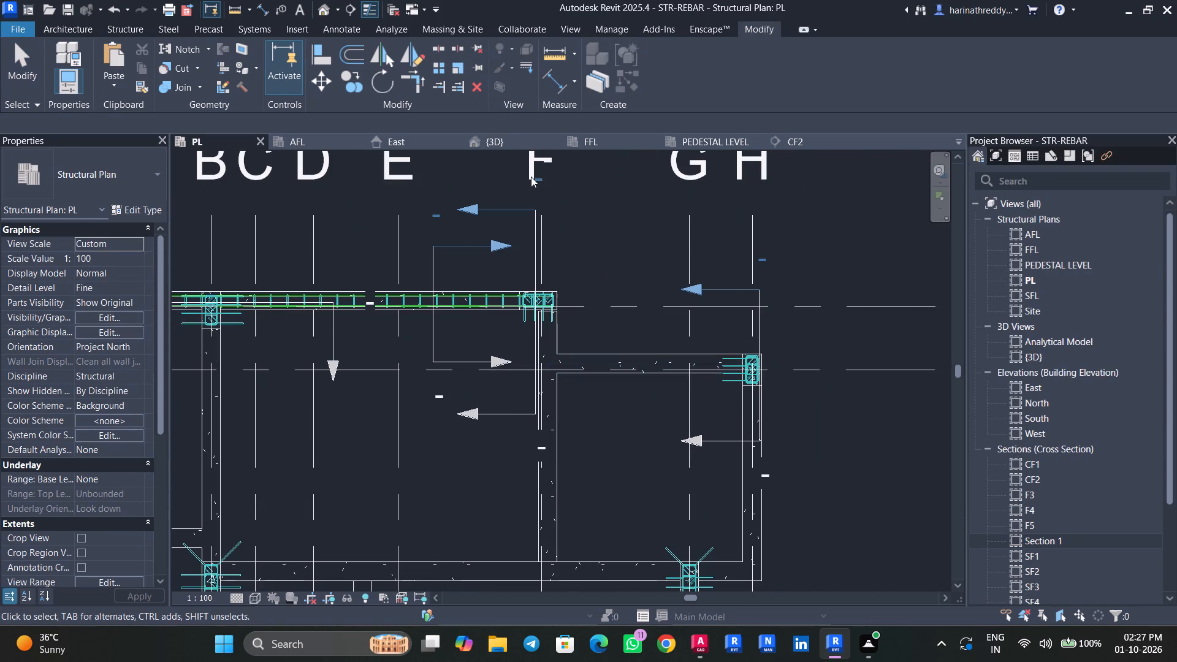
pyautogui.click(346, 10)
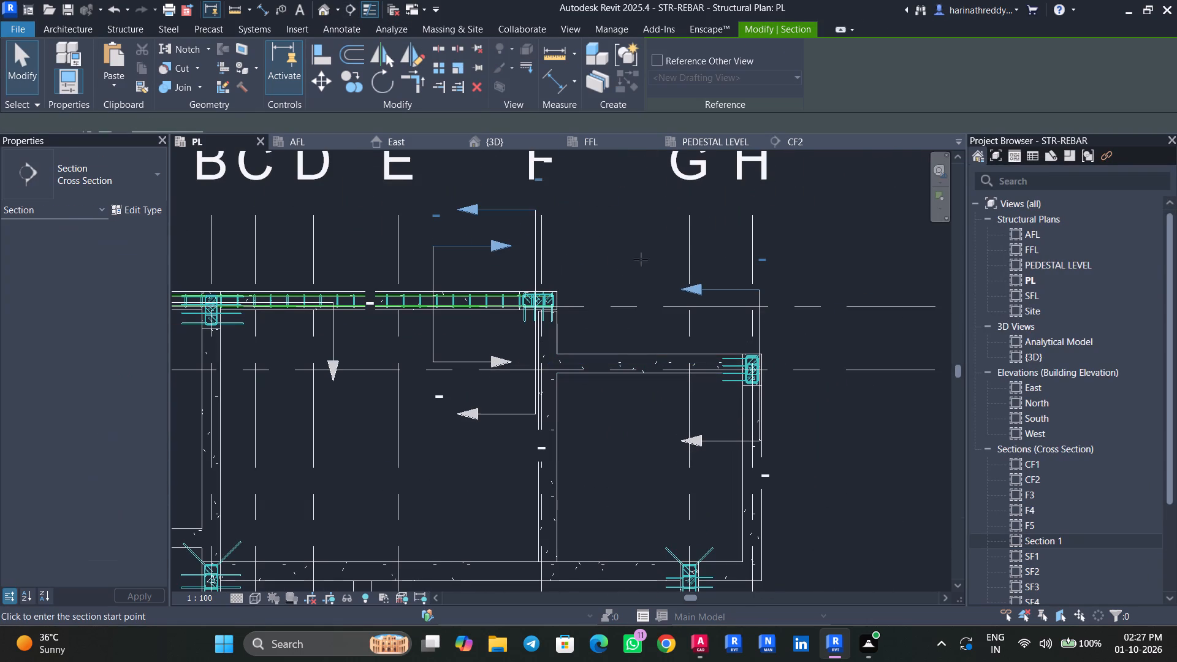
pyautogui.click(639, 278)
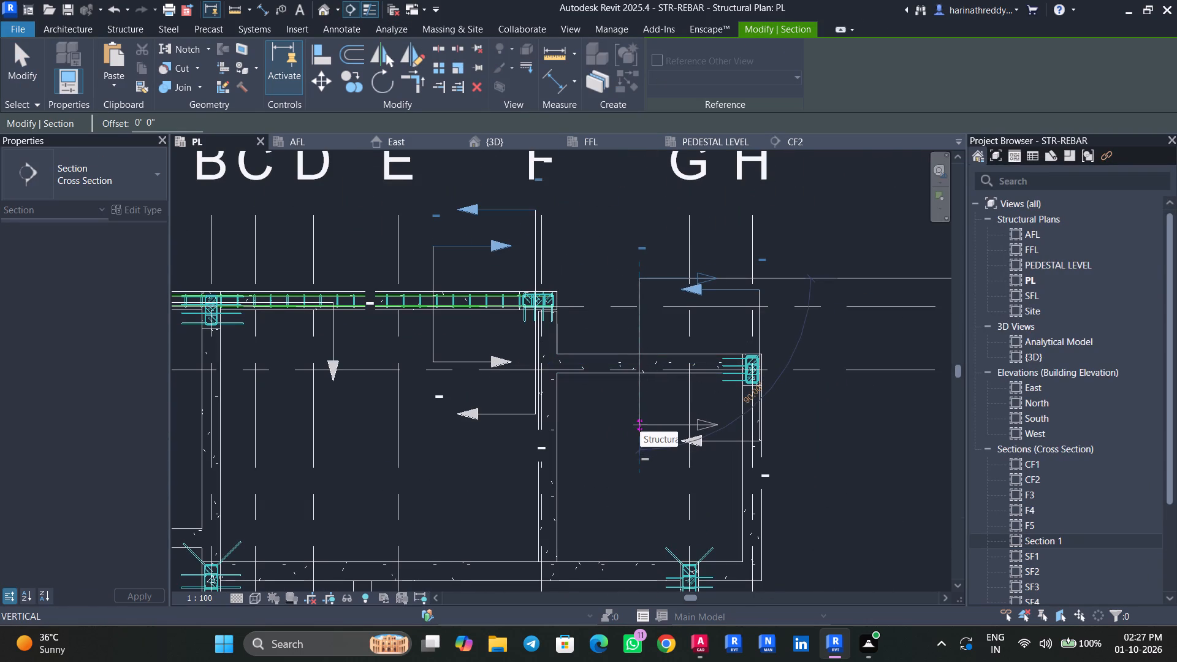
pyautogui.click(640, 425)
pyautogui.press('Escape')
pyautogui.press('Escape')
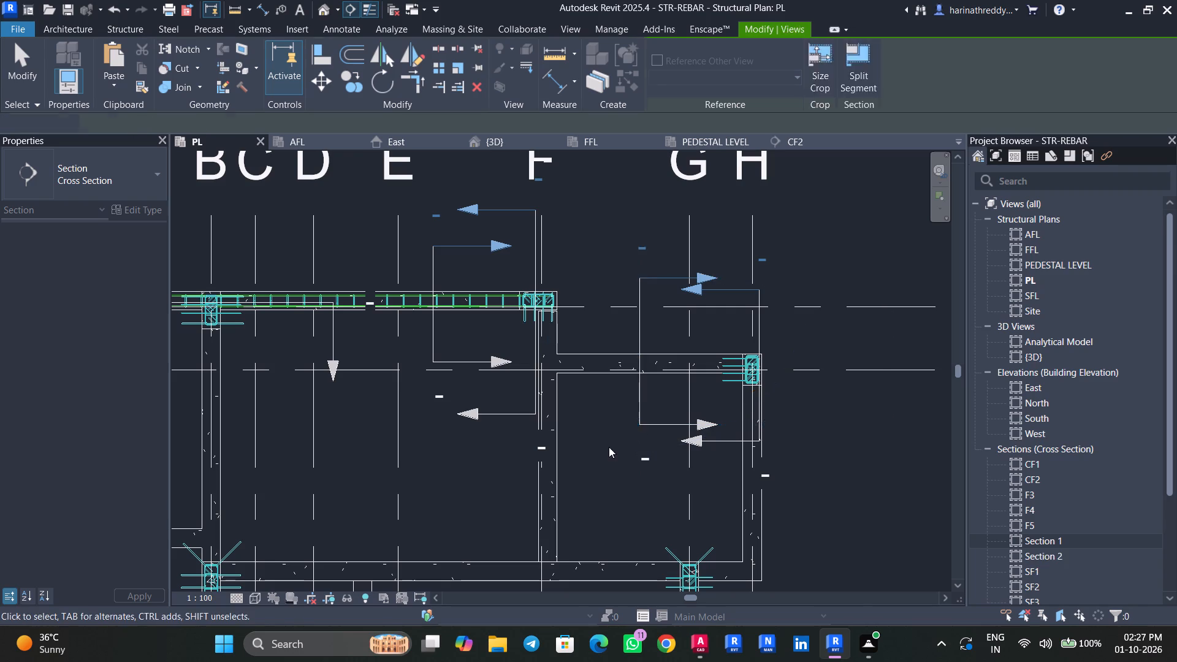
# Open the view of the new section through corner beam B01.
pyautogui.moveTo(607, 442); pyautogui.dragTo(596, 388, button='middle')
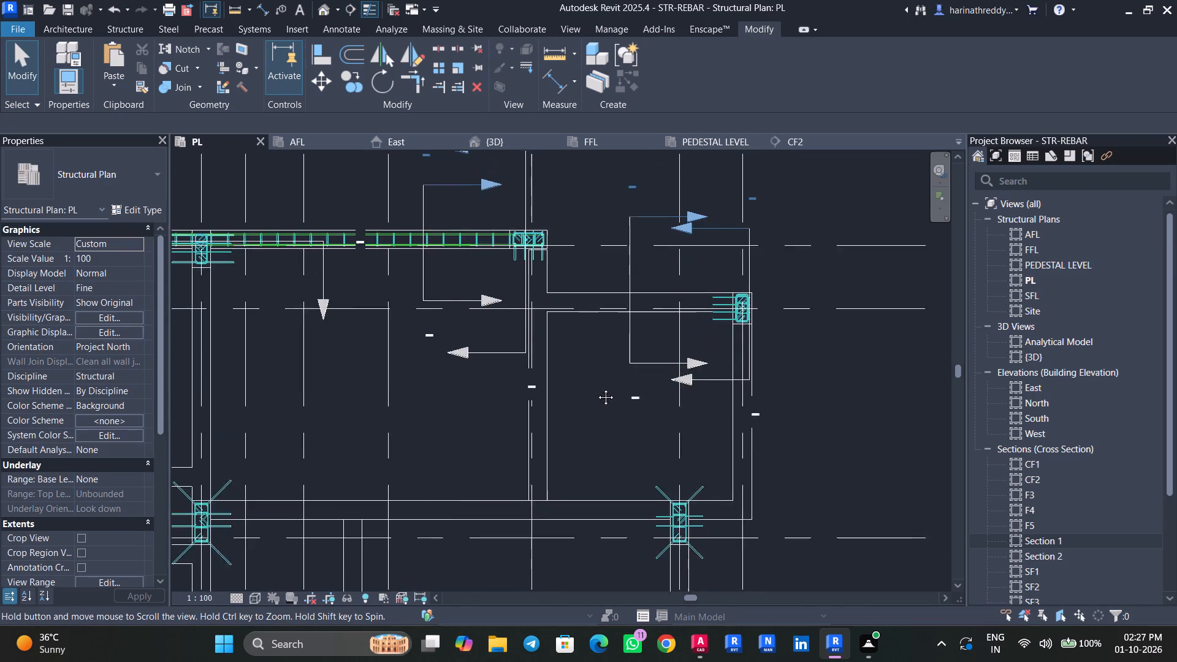
pyautogui.moveTo(596, 388); pyautogui.dragTo(584, 435, button='middle')
pyautogui.click(614, 392)
pyautogui.rightClick(613, 391)
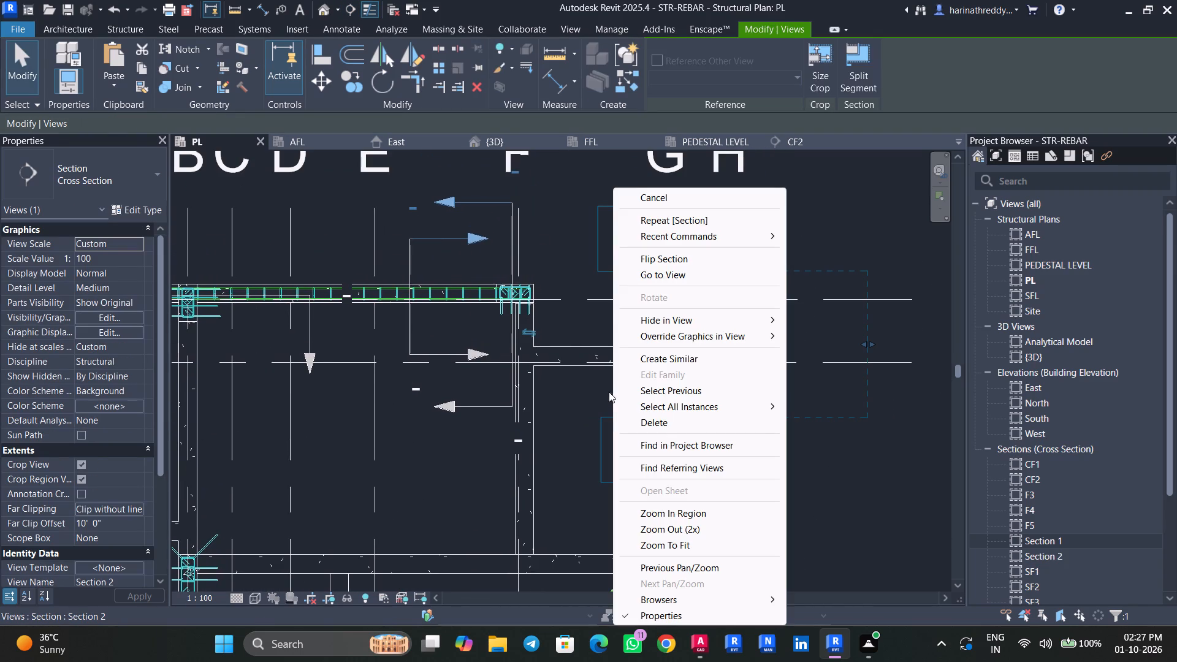
pyautogui.click(661, 273)
# Temporarily hide the column and reinforcement above beam B01 in the section view.
pyautogui.moveTo(647, 400); pyautogui.dragTo(493, 400)
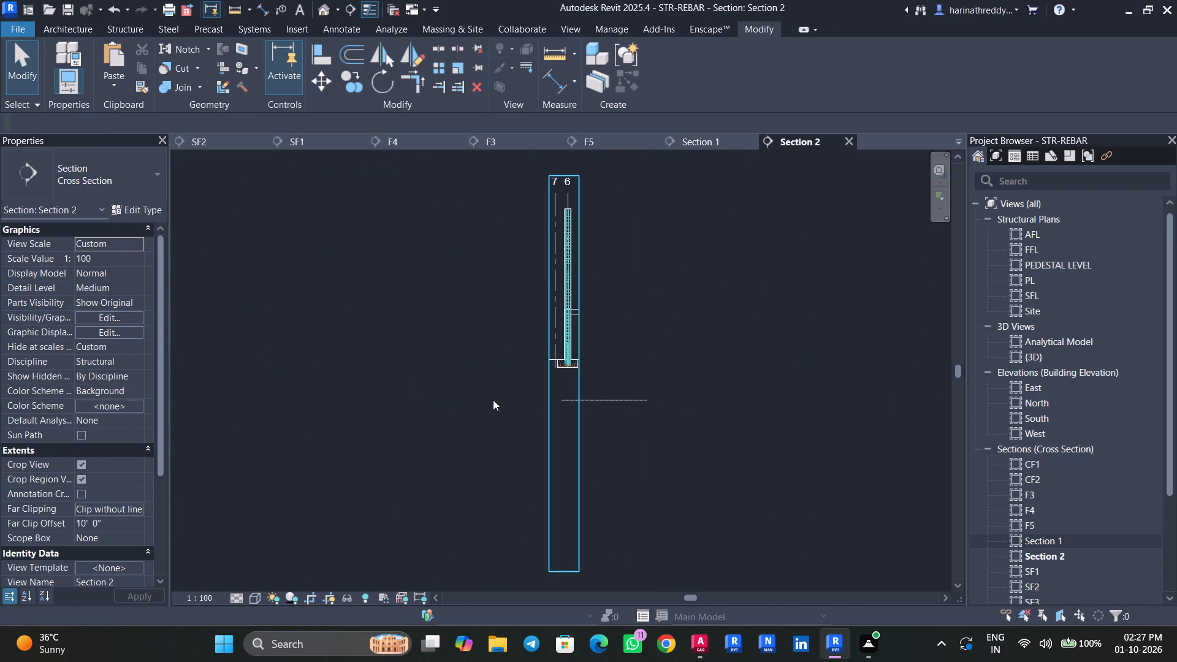
pyautogui.moveTo(493, 400); pyautogui.dragTo(476, 398)
pyautogui.write('HH')
pyautogui.scroll(6, 584, 275)
pyautogui.scroll(-1, 578, 275)
pyautogui.scroll(2, 578, 275)
pyautogui.moveTo(630, 319); pyautogui.dragTo(509, 297)
pyautogui.write('HH')
pyautogui.moveTo(595, 231); pyautogui.dragTo(586, 330, button='middle')
pyautogui.moveTo(589, 299); pyautogui.dragTo(419, 285)
pyautogui.write('HH')
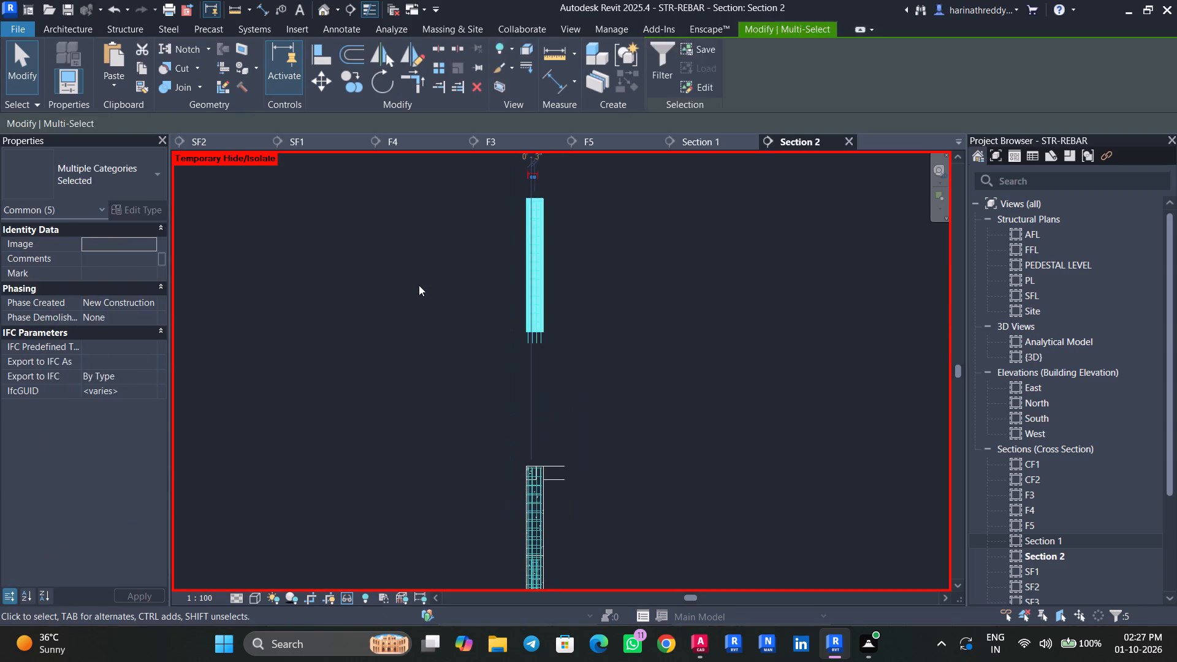
# Temporarily hide the columns, footing and reinforcement at and below beam B01 in the section view.
pyautogui.moveTo(546, 422); pyautogui.dragTo(582, 281, button='middle')
pyautogui.moveTo(642, 424); pyautogui.dragTo(454, 422)
pyautogui.press('h')
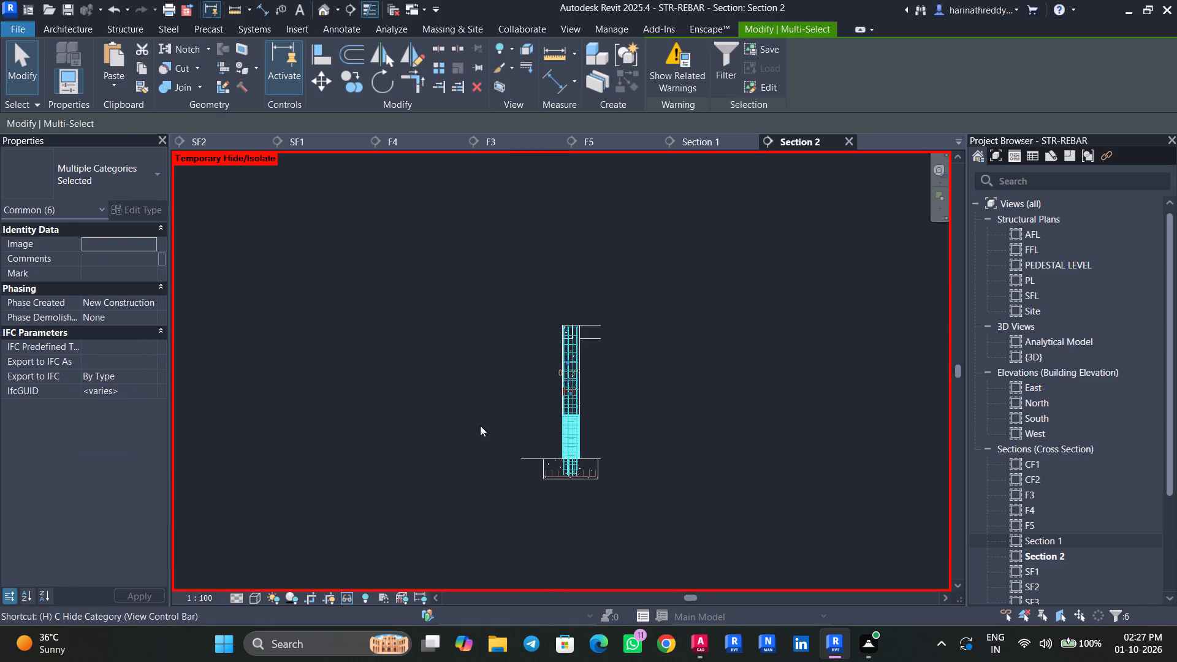
pyautogui.press('h')
pyautogui.press('h')
pyautogui.moveTo(690, 488); pyautogui.dragTo(435, 451)
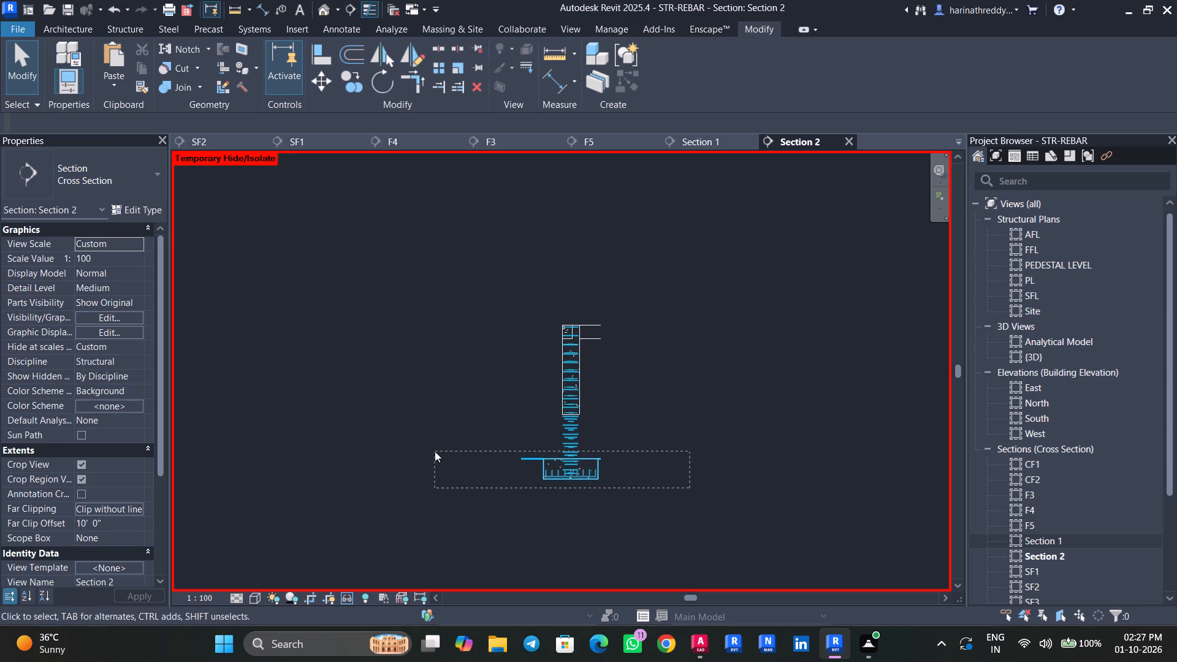
pyautogui.write('HH')
pyautogui.scroll(4, 577, 390)
pyautogui.moveTo(658, 409); pyautogui.dragTo(452, 379)
pyautogui.write('HH')
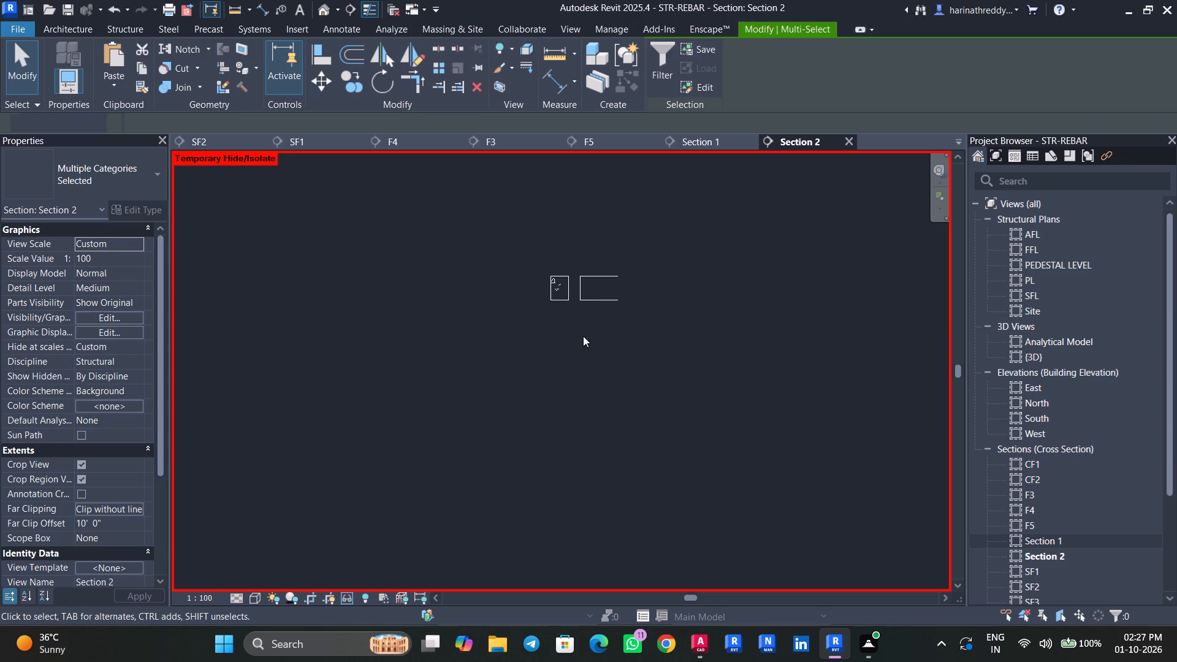
# Temporarily hide the adjoining beam beside B01's cross-section and select the isolated beam B01.
pyautogui.moveTo(653, 350); pyautogui.dragTo(604, 230)
pyautogui.write('HH')
pyautogui.scroll(5, 560, 291)
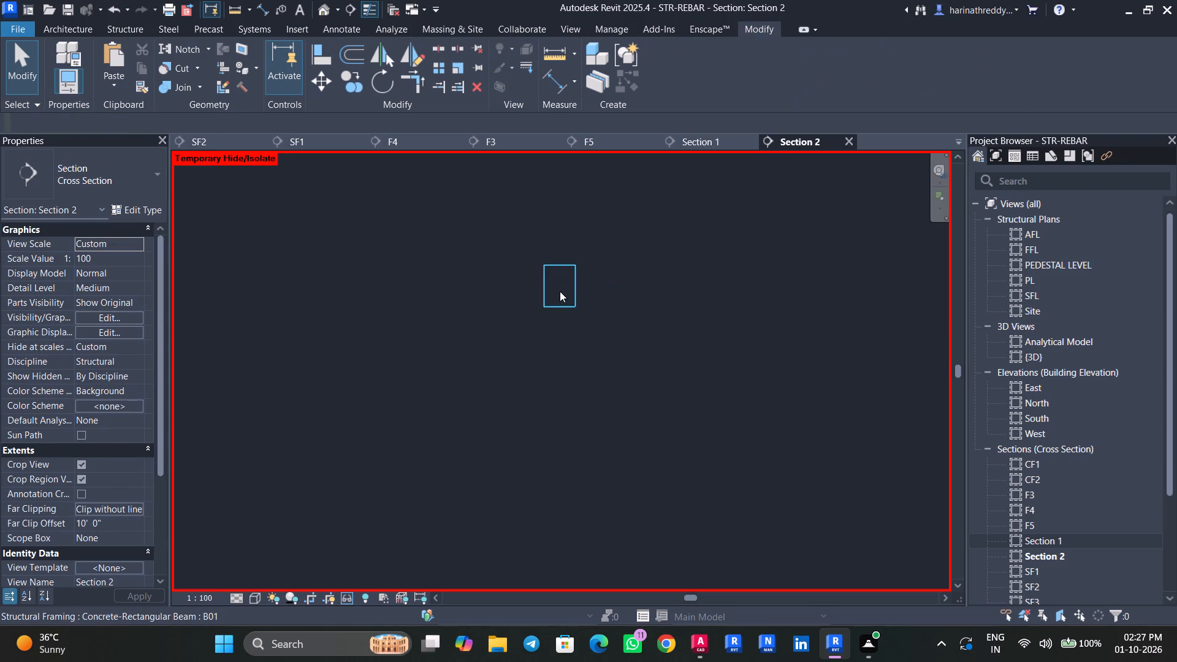
pyautogui.click(560, 291)
pyautogui.scroll(1, 581, 312)
pyautogui.moveTo(581, 329); pyautogui.dragTo(565, 417, button='middle')
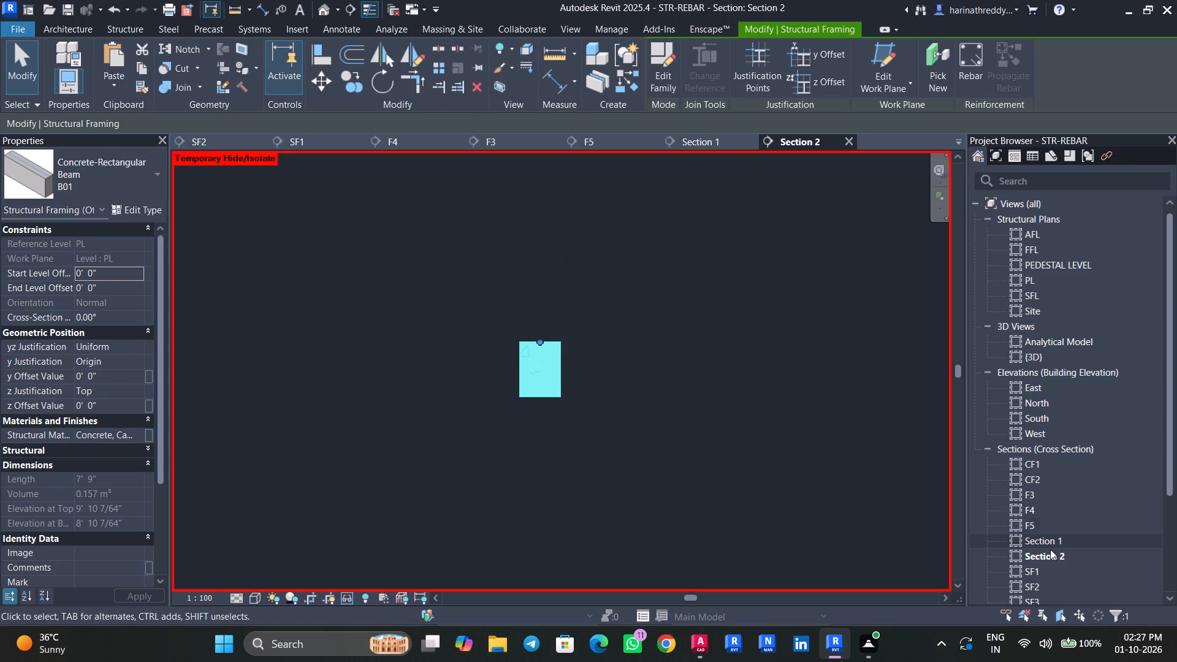
# Rename the section view Section 2 as BO1 AT CORNER.
pyautogui.click(1063, 557)
pyautogui.rightClick(1061, 556)
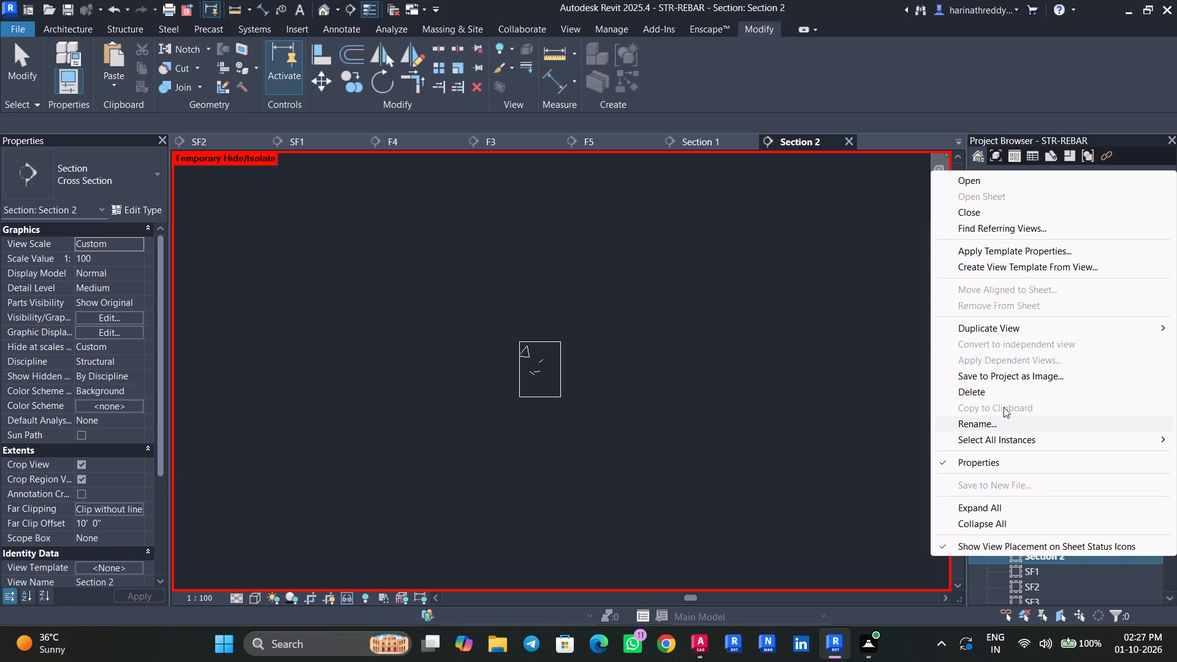
pyautogui.click(1004, 425)
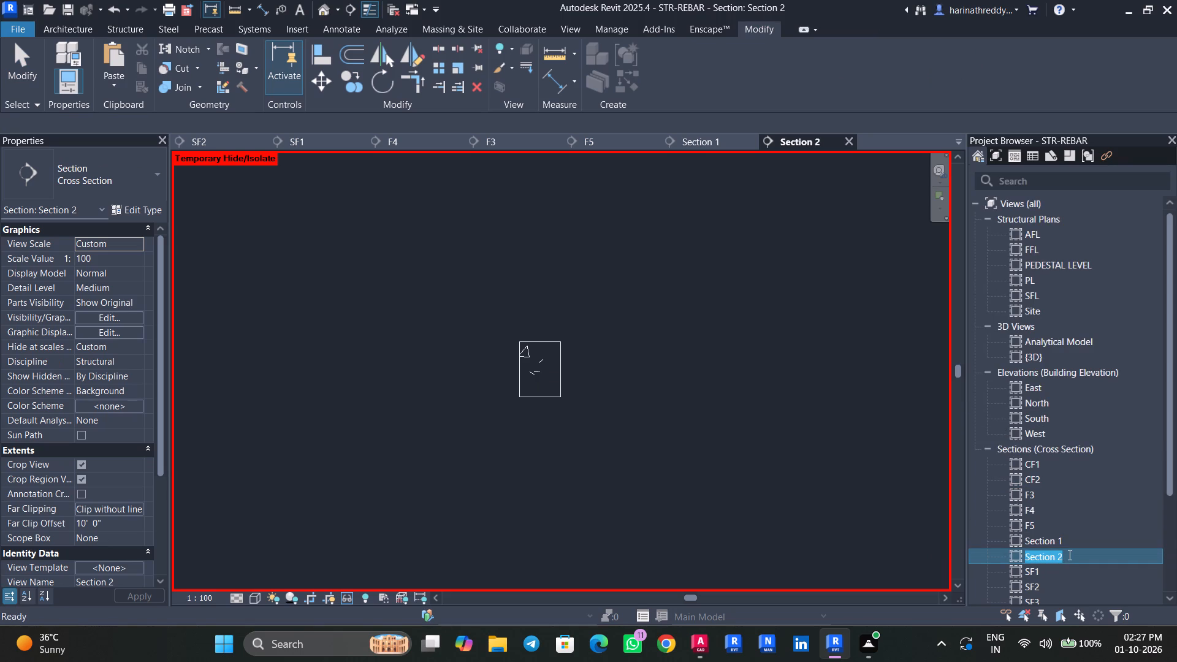
pyautogui.press('b')
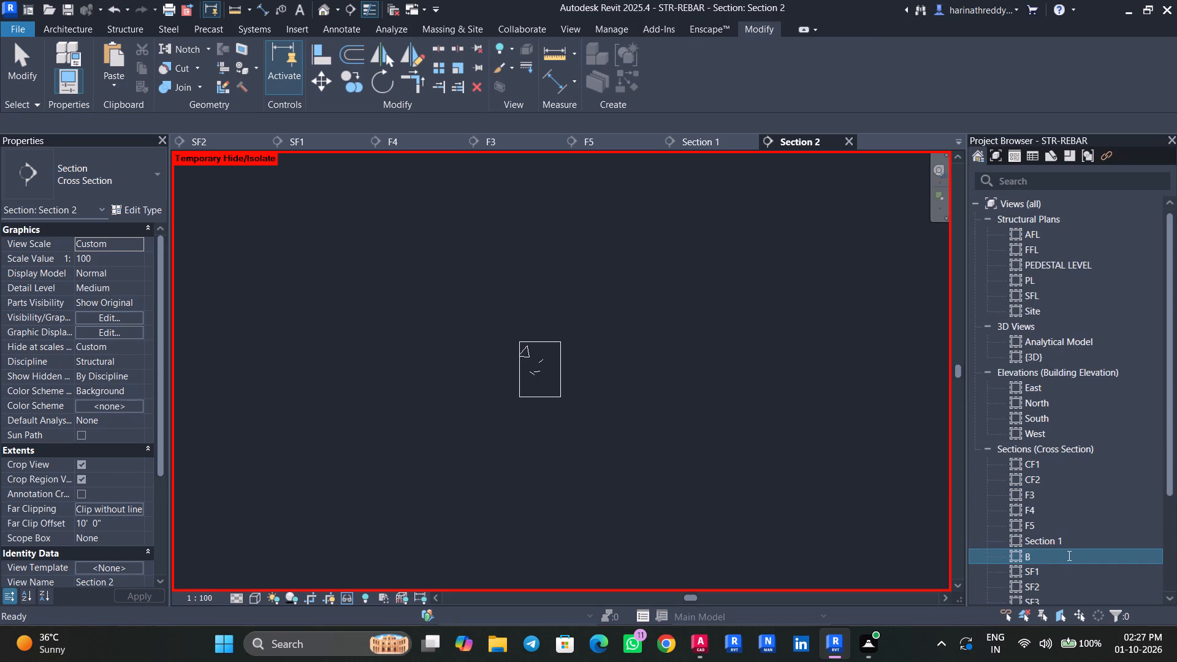
pyautogui.write('01')
pyautogui.press('BackSpace')
pyautogui.press('BackSpace')
pyautogui.write('O1')
pyautogui.press('space')
pyautogui.write('AT CORNER')
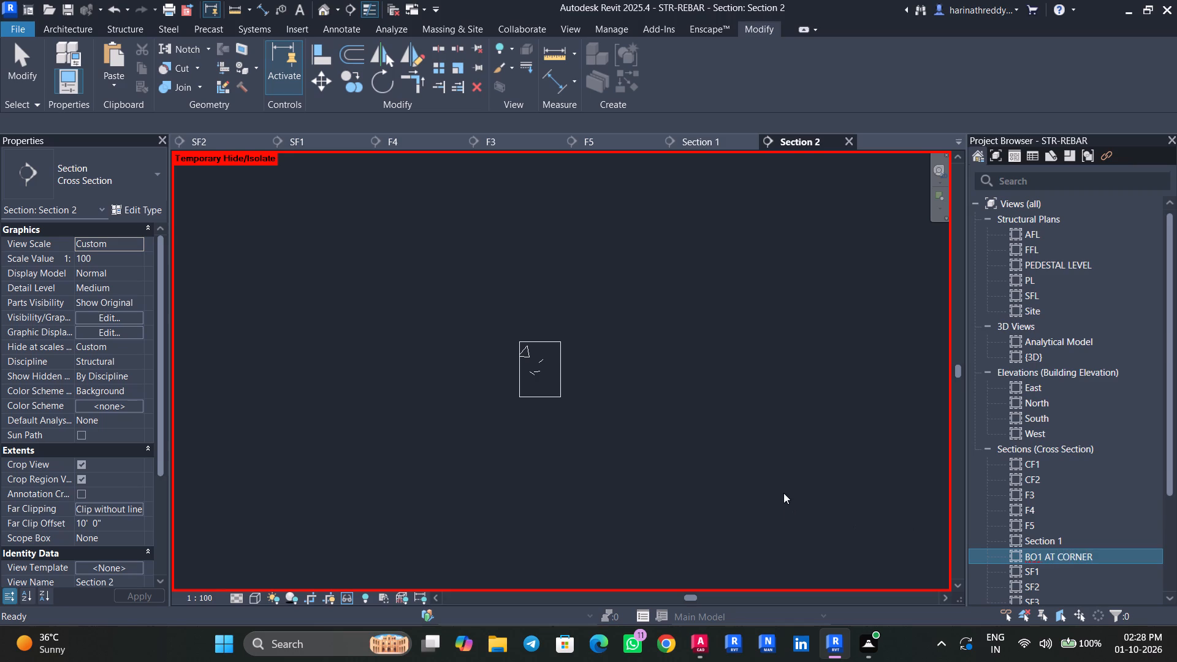
# Rename the section view Section 1 as BO1 AT MID.
pyautogui.click(781, 490)
pyautogui.click(1053, 555)
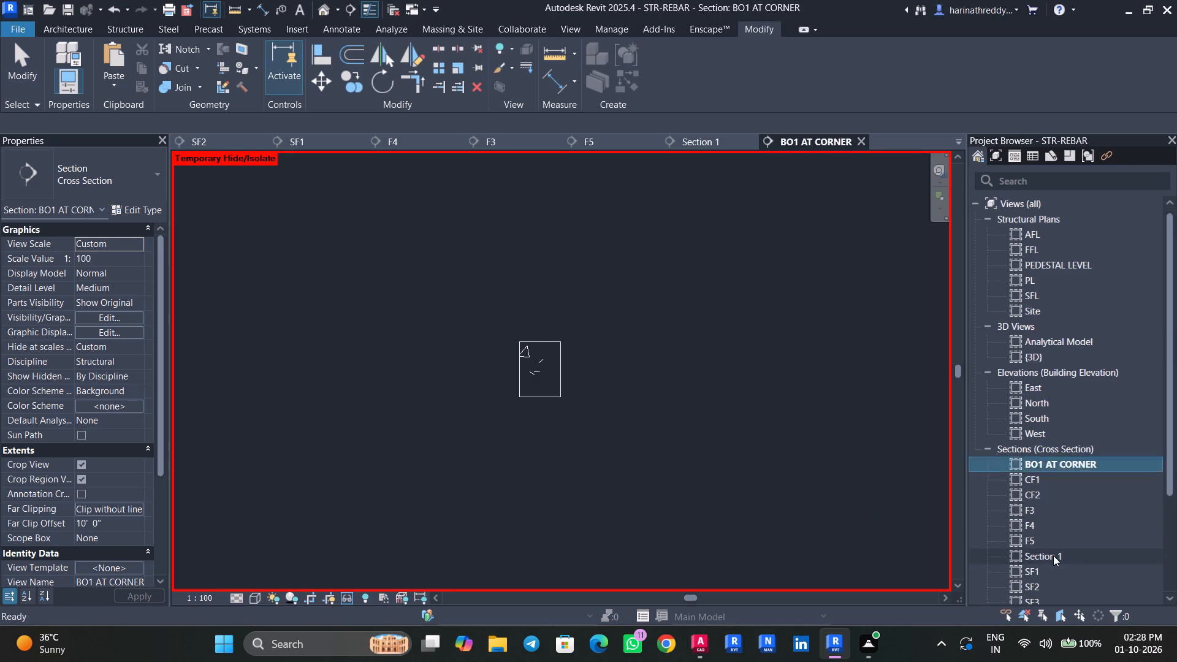
pyautogui.rightClick(1053, 555)
pyautogui.click(1007, 425)
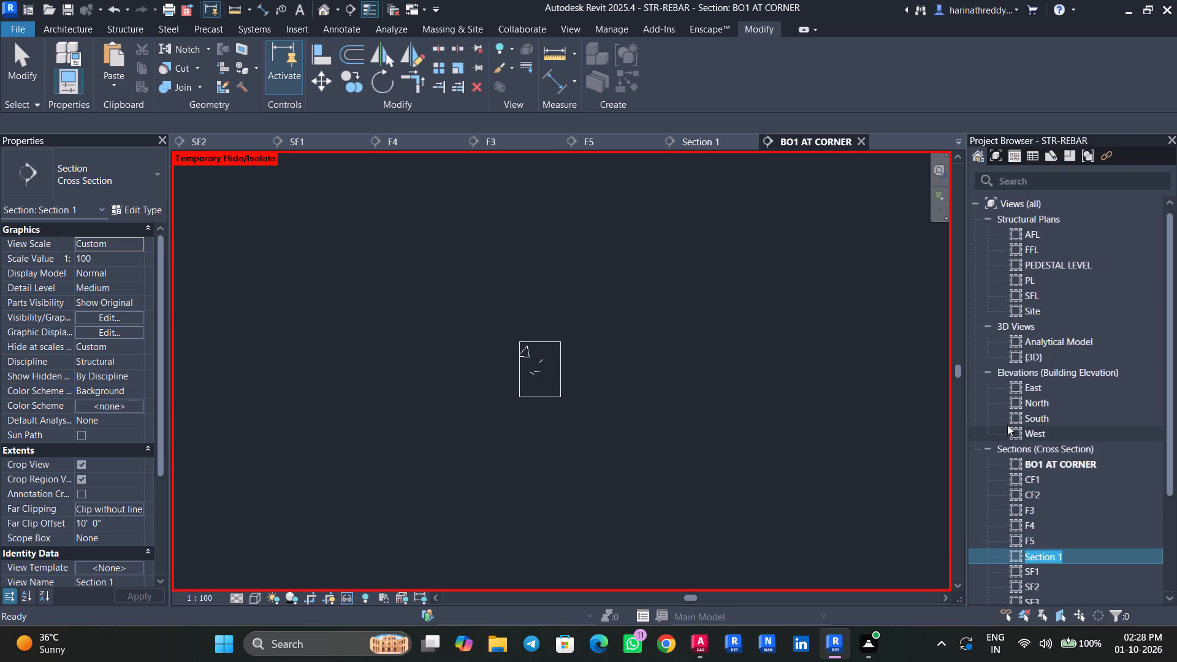
pyautogui.press('b')
pyautogui.write('O1')
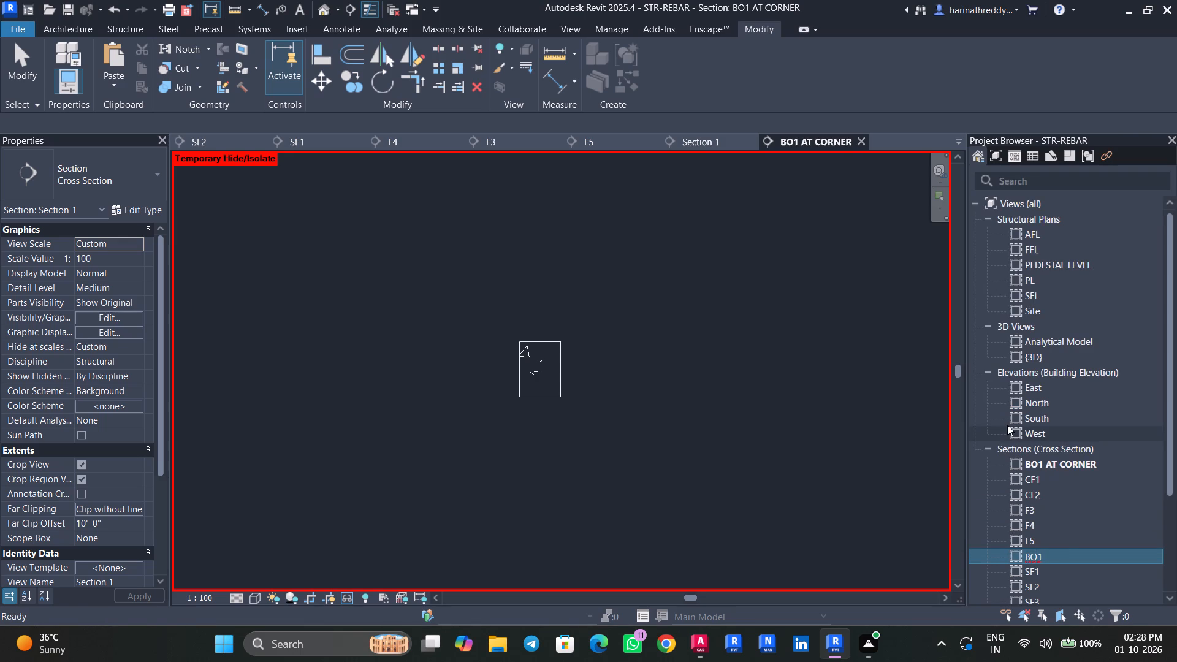
pyautogui.press('space')
pyautogui.write('AT MID')
pyautogui.click(787, 430)
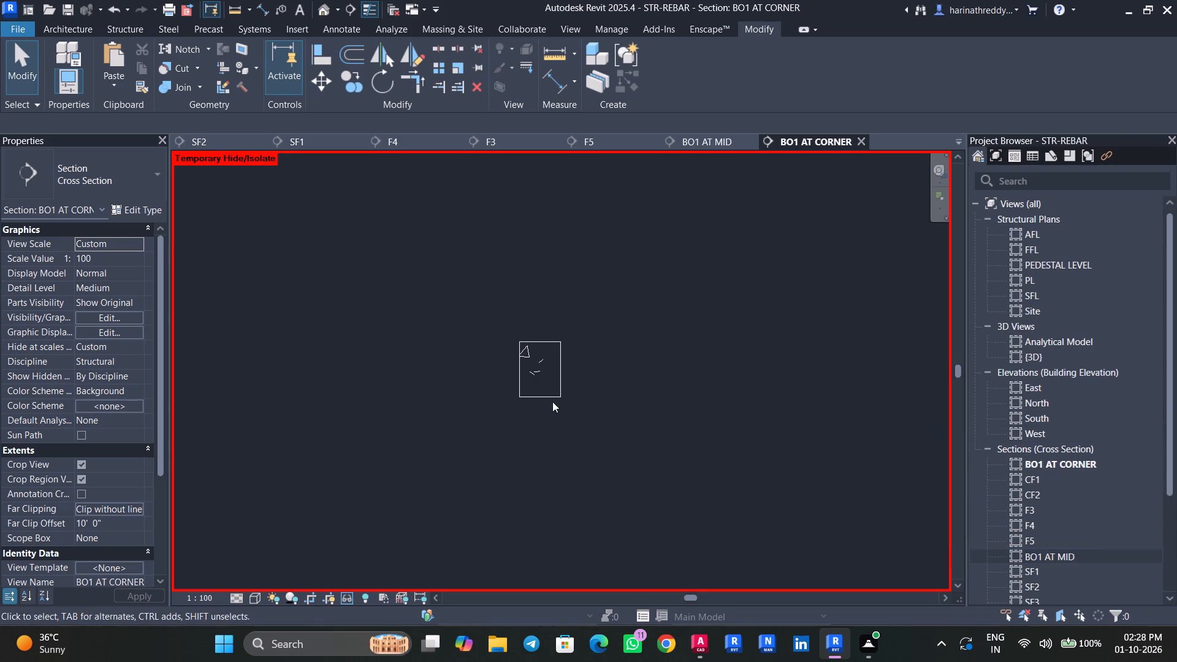
# Set the rebar cover of beam B01 in the corner section to BEAM <30 mm>.
pyautogui.scroll(3, 561, 393)
pyautogui.click(560, 393)
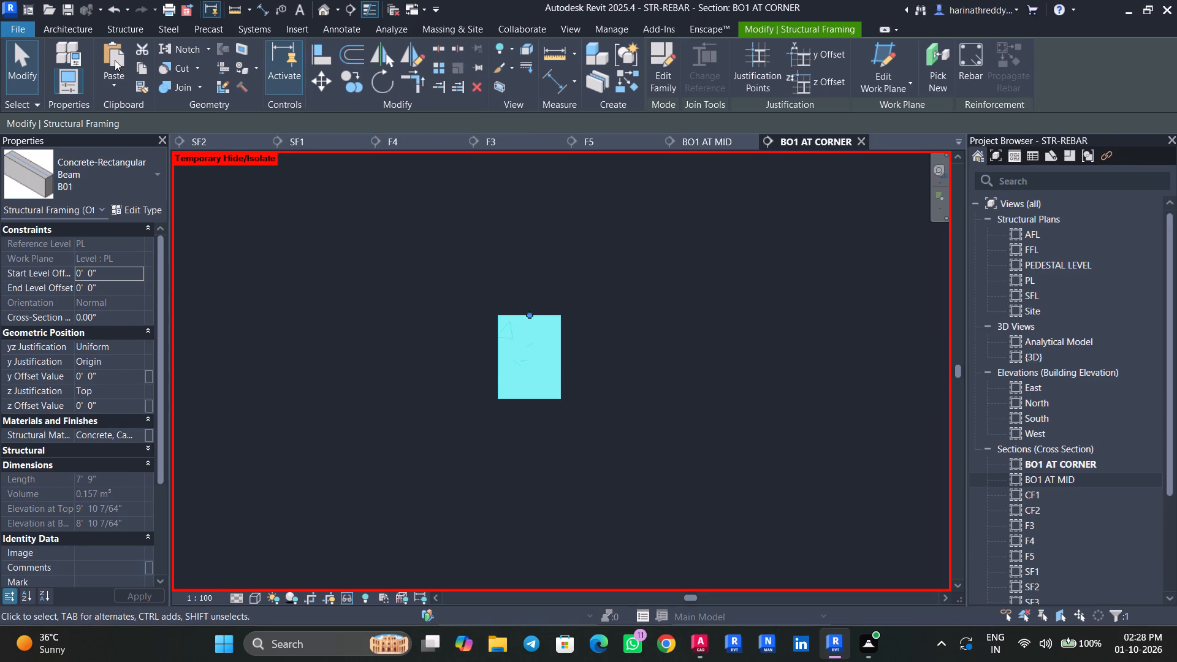
pyautogui.click(115, 28)
pyautogui.click(658, 82)
pyautogui.scroll(2, 530, 298)
pyautogui.scroll(-1, 530, 299)
pyautogui.scroll(1, 531, 299)
pyautogui.scroll(-1, 531, 299)
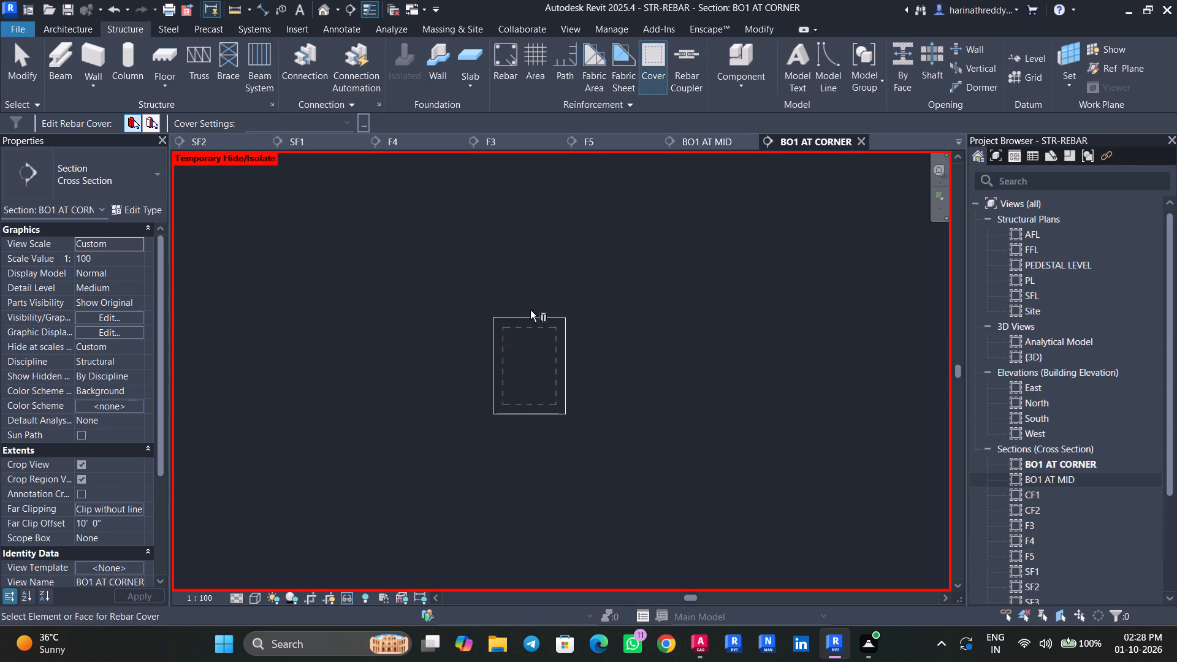
pyautogui.click(530, 319)
pyautogui.click(316, 125)
pyautogui.scroll(11, 311, 157)
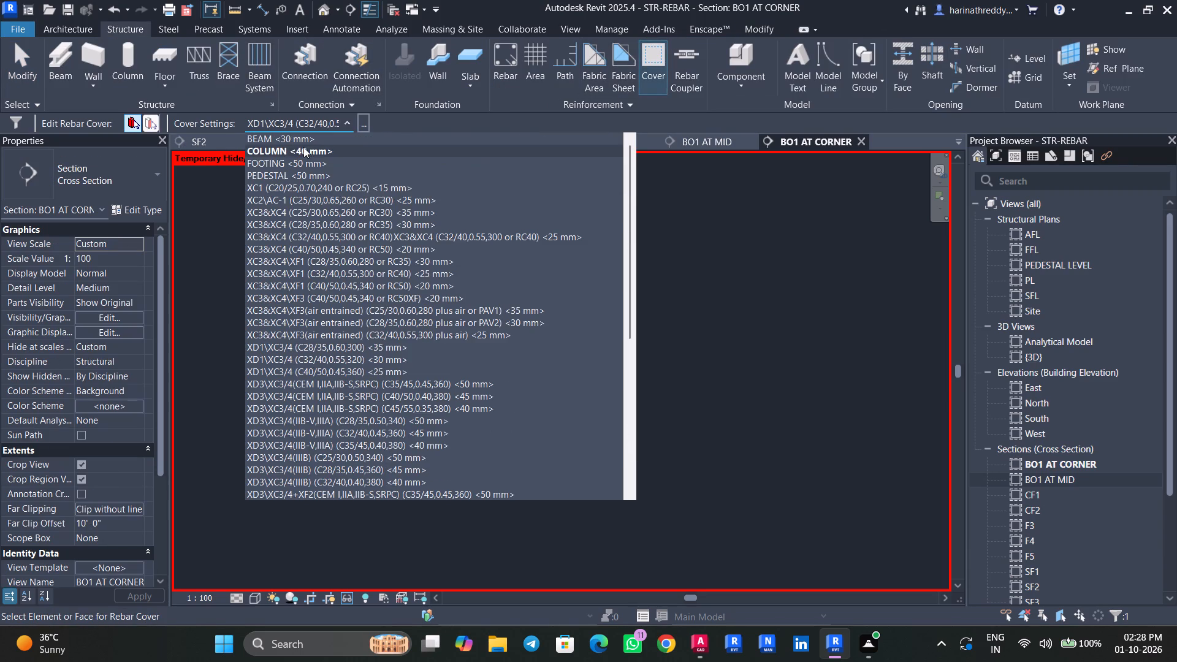
pyautogui.click(303, 141)
pyautogui.scroll(5, 553, 338)
pyautogui.press('Escape')
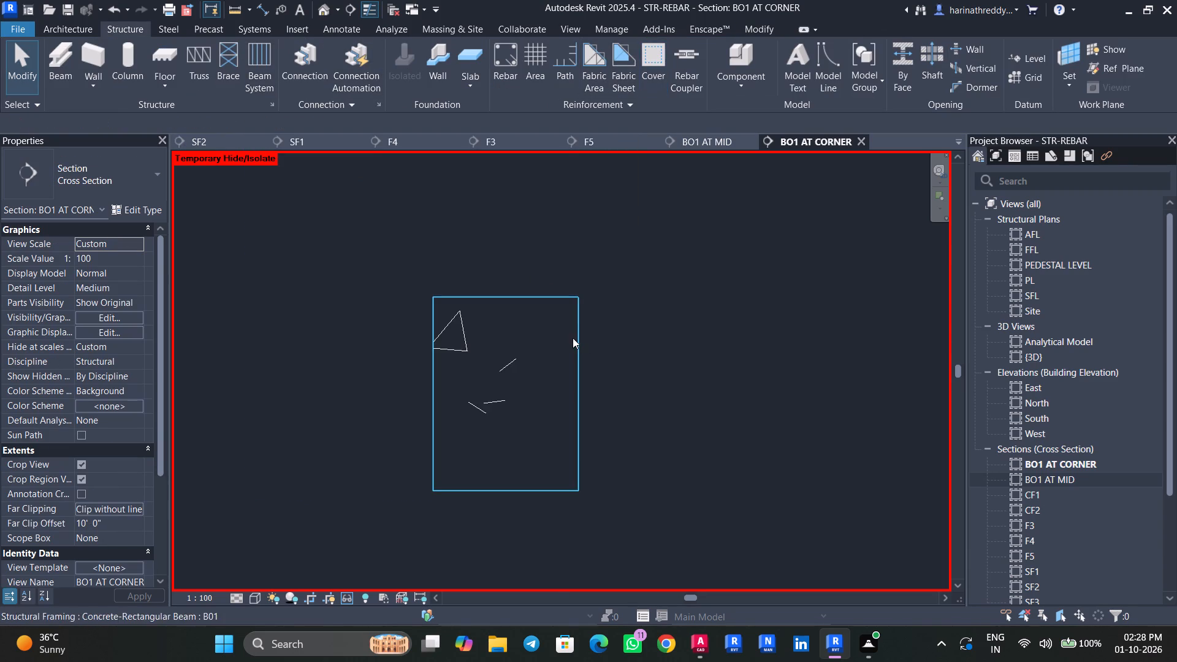
pyautogui.press('Escape')
# Place an H8 shape 52 stirrup parallel to the work plane in beam B01, with its hooks at the upper-left corner of the cross-section.
pyautogui.click(571, 338)
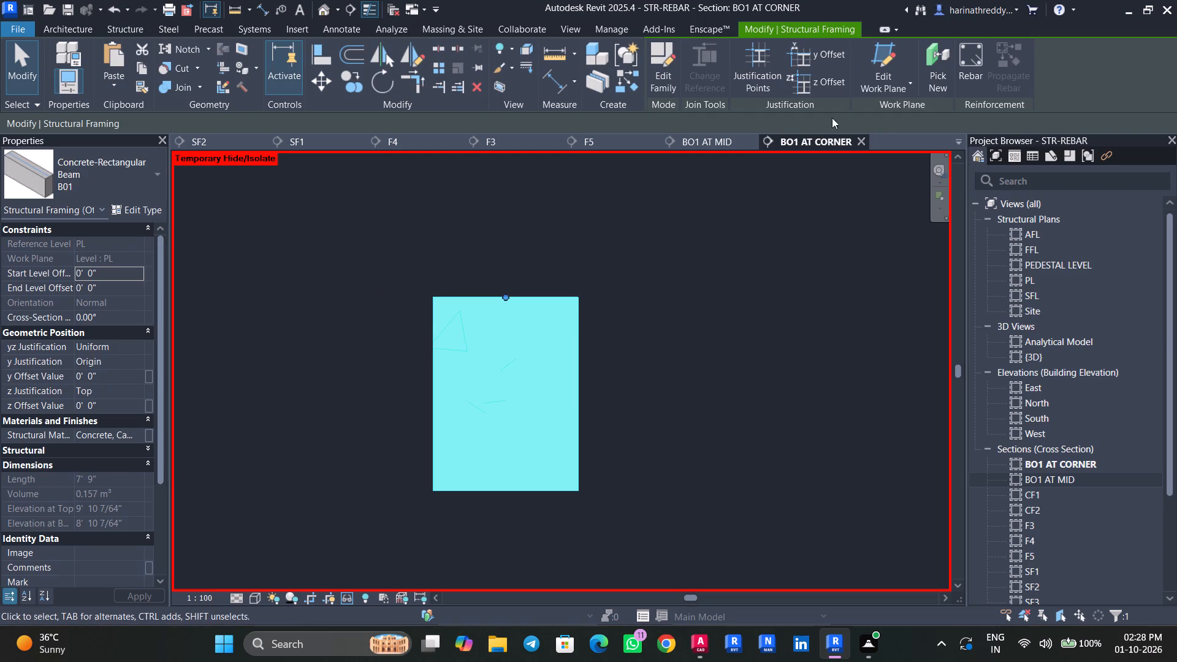
pyautogui.click(969, 75)
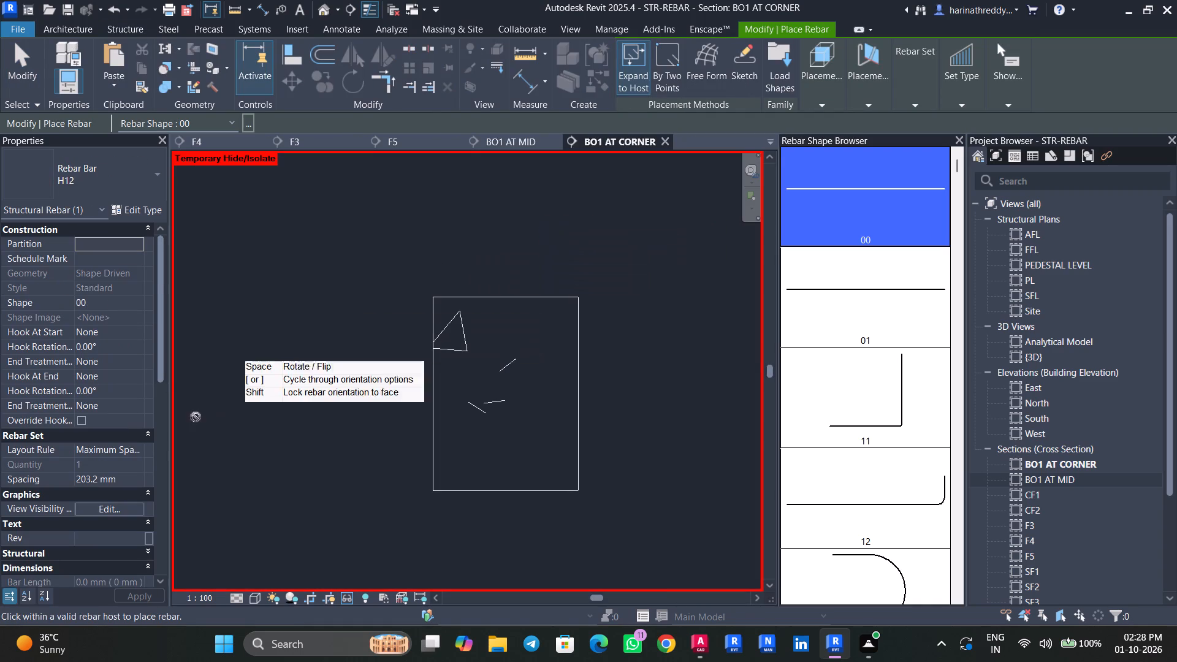
pyautogui.scroll(-7, 120, 358)
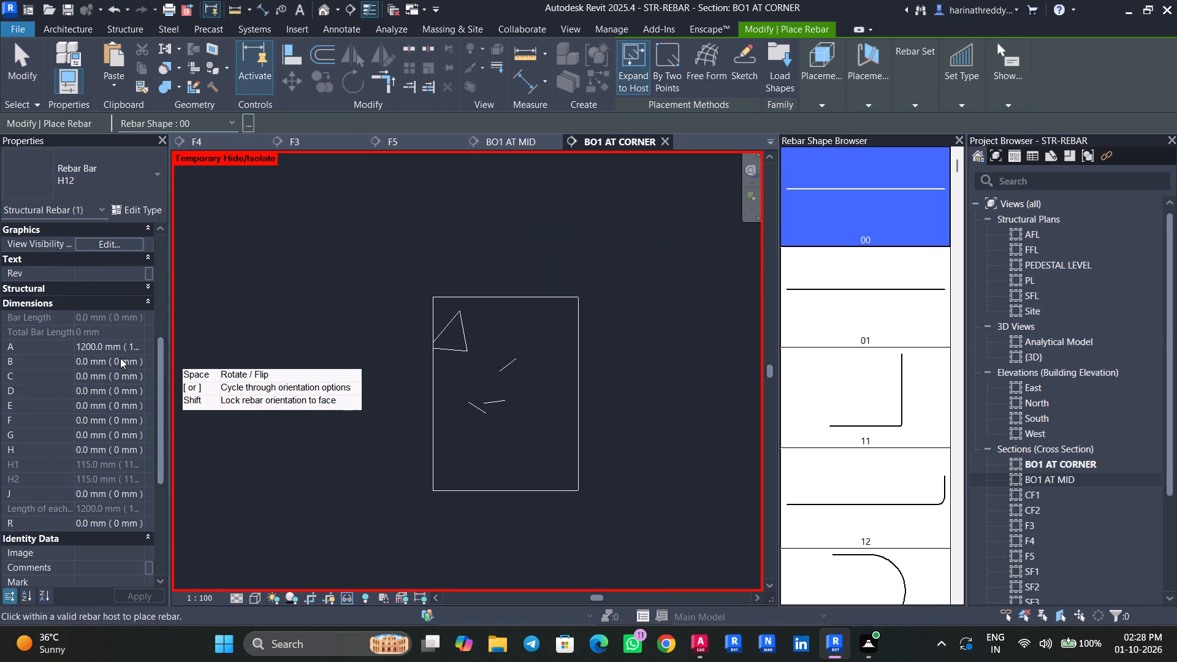
pyautogui.scroll(-3, 120, 358)
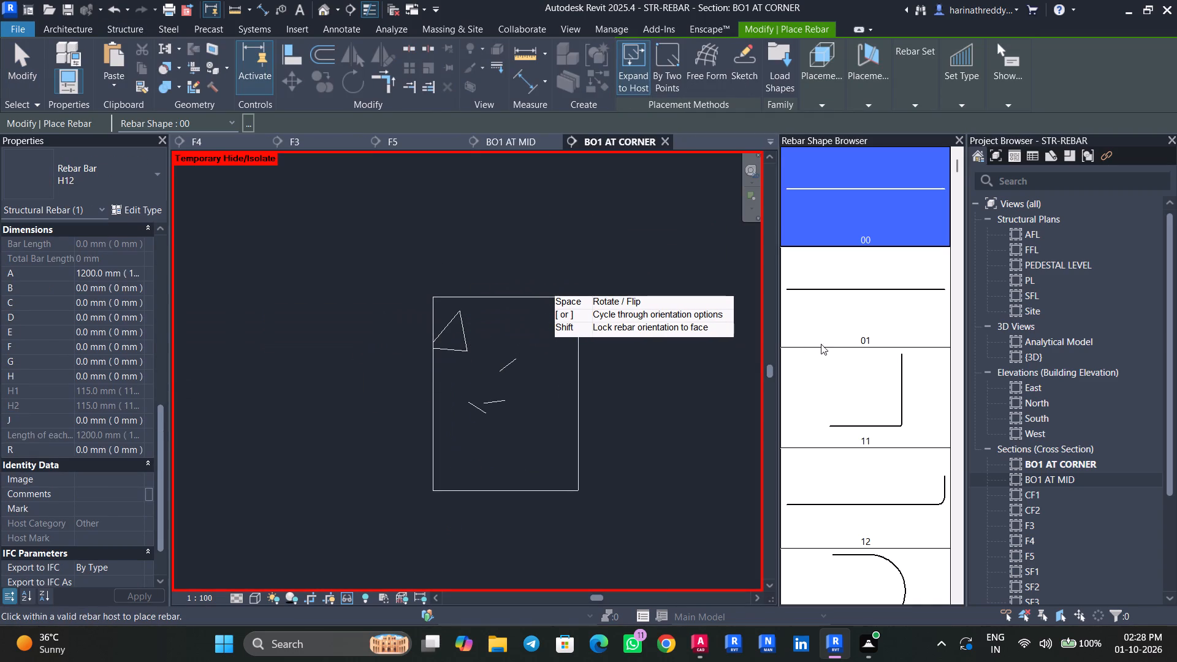
pyautogui.scroll(1, 828, 346)
pyautogui.scroll(-11, 828, 349)
pyautogui.scroll(1, 828, 351)
pyautogui.scroll(-4, 828, 351)
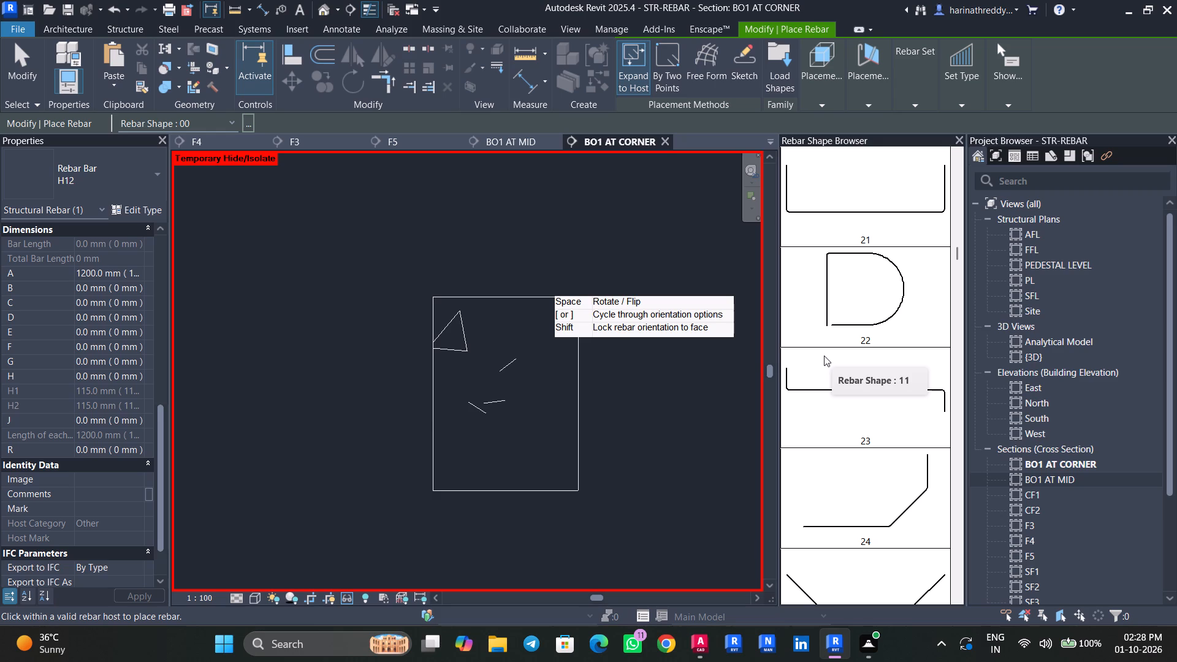
pyautogui.scroll(-6, 862, 431)
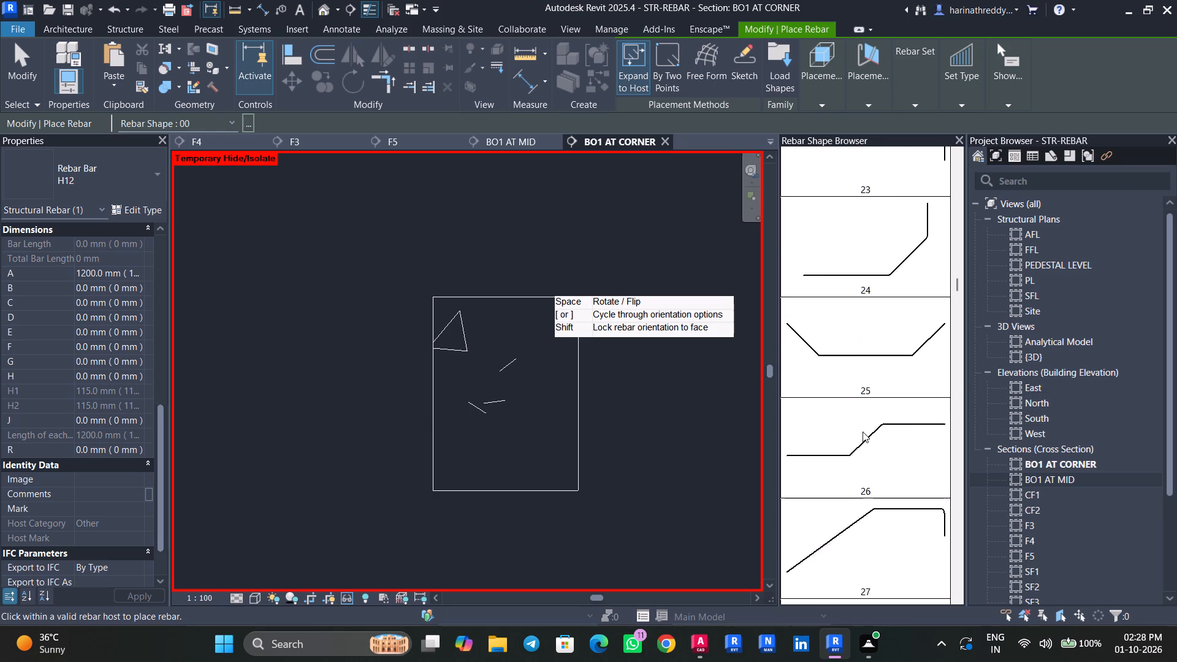
pyautogui.scroll(-20, 863, 432)
pyautogui.scroll(-1, 863, 432)
pyautogui.scroll(1, 863, 432)
pyautogui.scroll(-7, 863, 432)
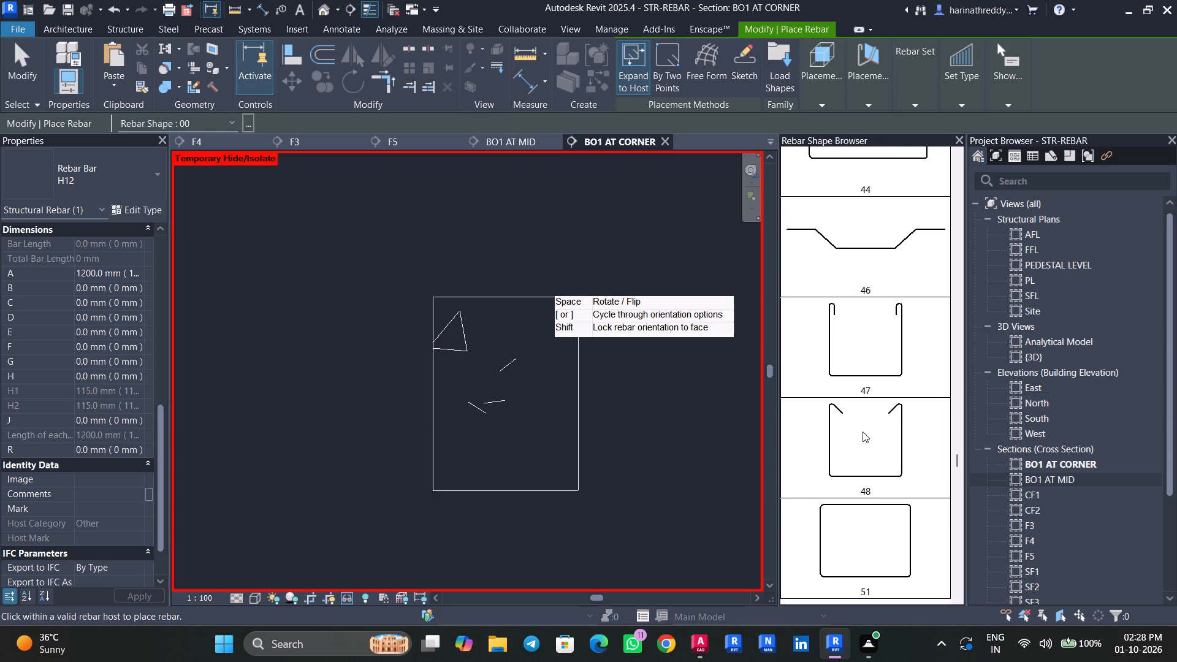
pyautogui.scroll(-3, 874, 386)
pyautogui.click(873, 469)
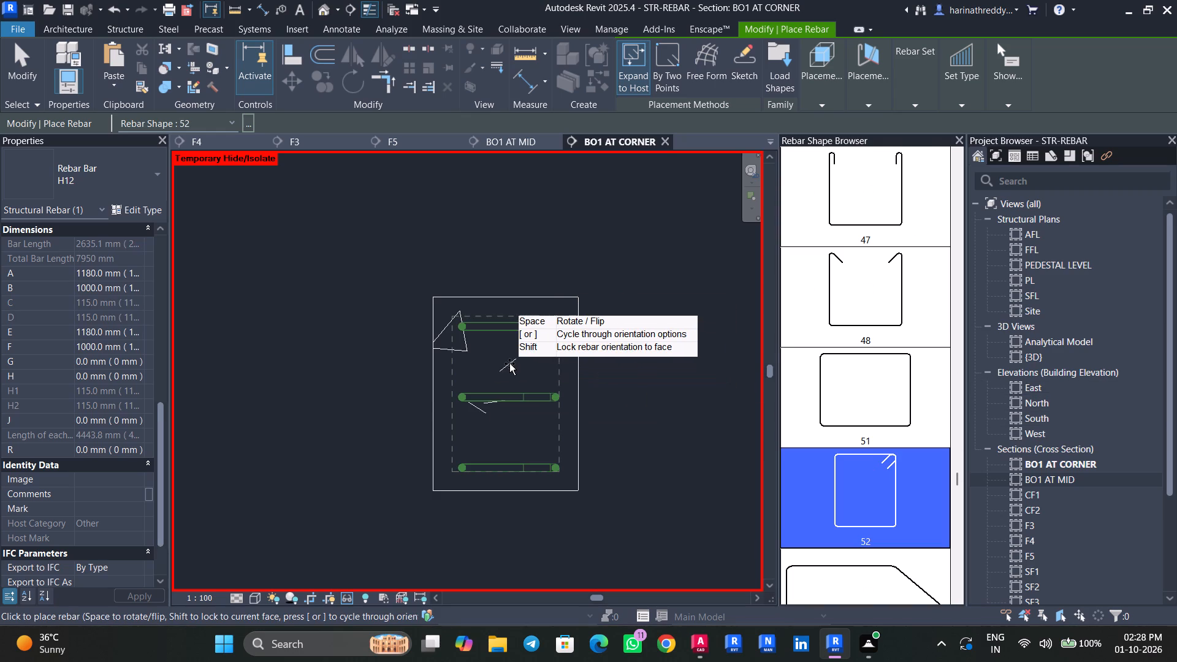
pyautogui.click(875, 101)
pyautogui.click(872, 131)
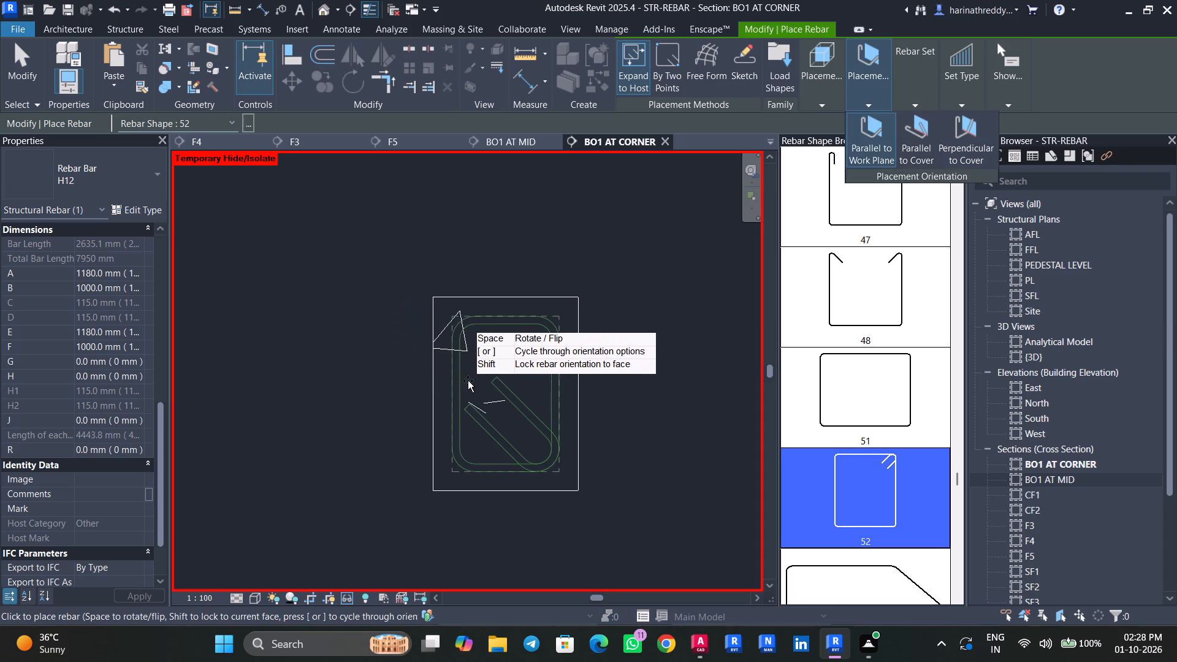
pyautogui.scroll(2, 473, 382)
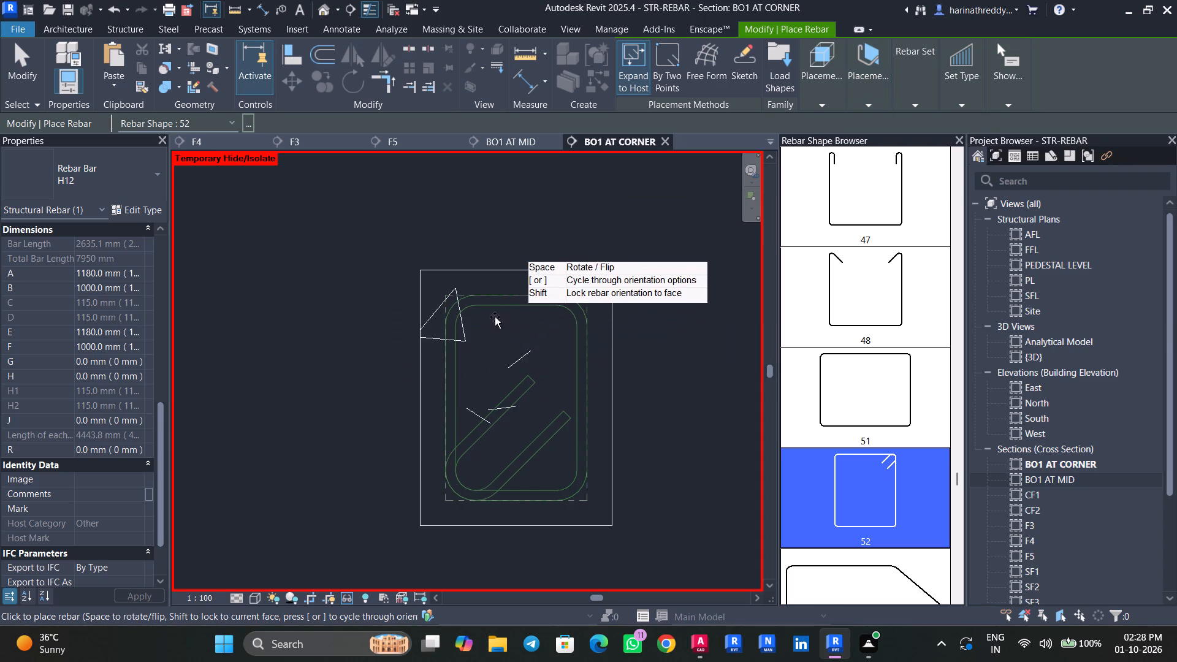
pyautogui.click(102, 192)
pyautogui.click(57, 277)
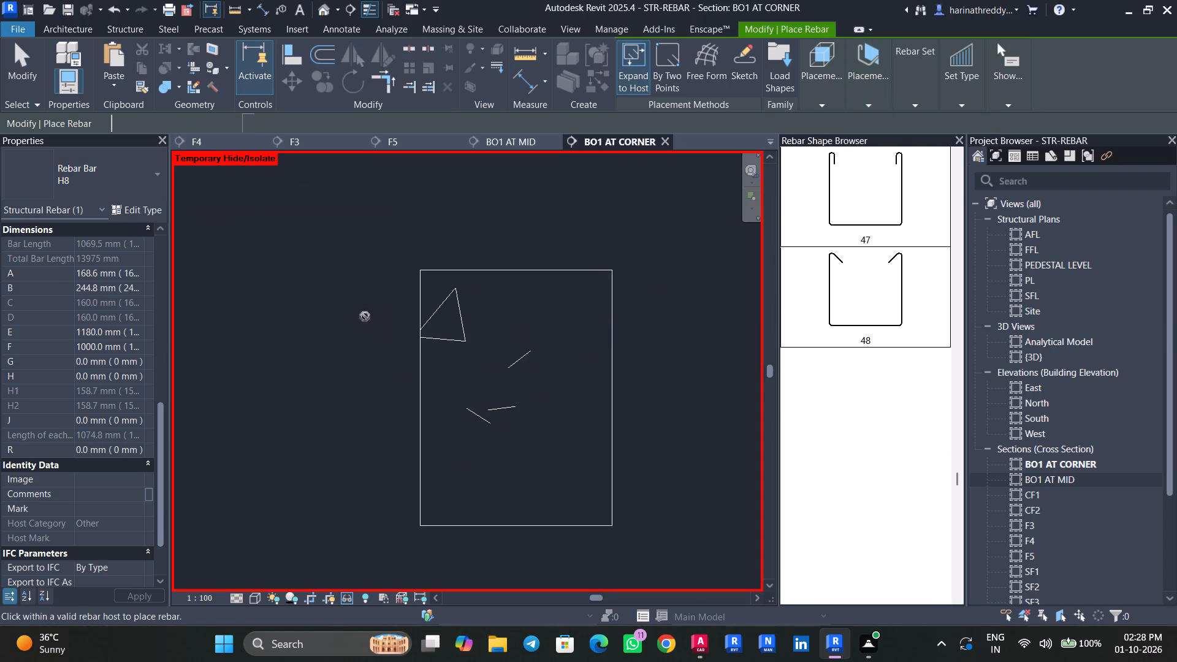
pyautogui.click(571, 315)
pyautogui.press('Escape')
pyautogui.press('Escape')
pyautogui.press('Escape')
# Set the spacing of the new H8 stirrup set in beam B01 to 6".
pyautogui.click(544, 303)
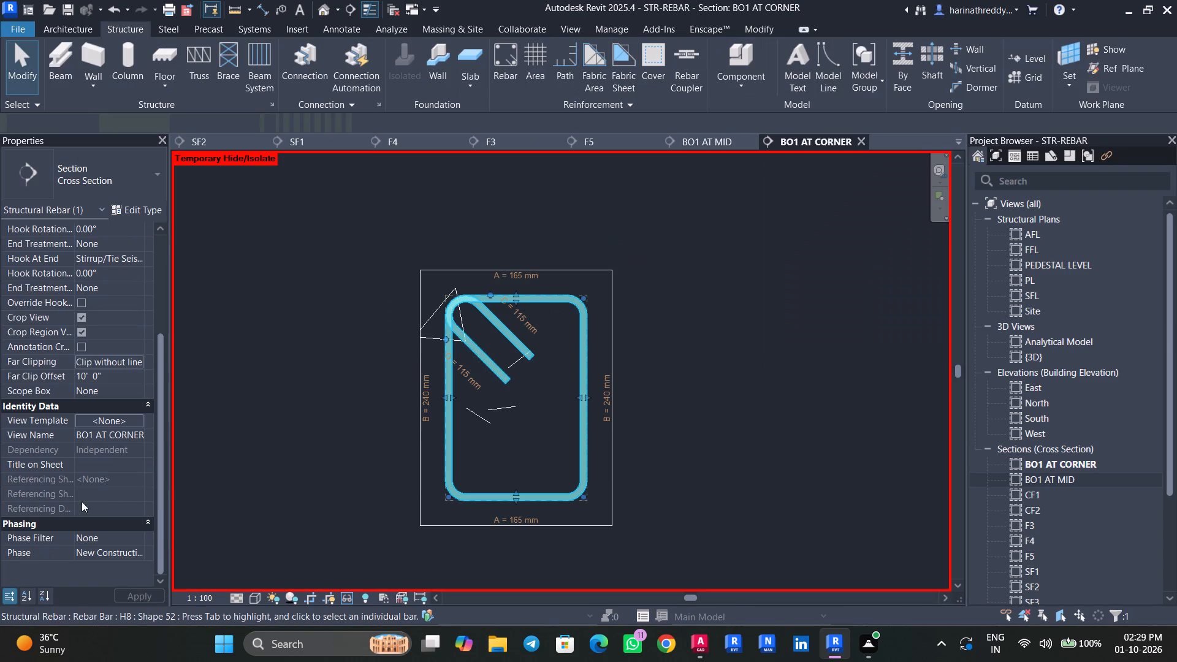
pyautogui.click(129, 380)
pyautogui.press('8')
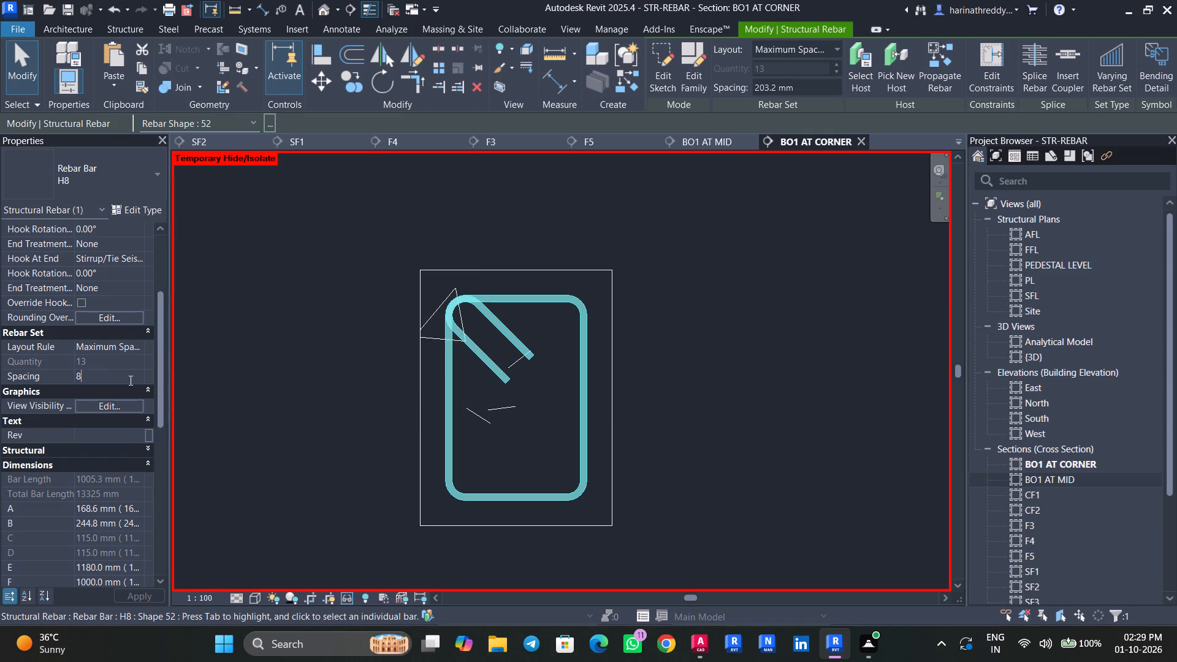
pyautogui.press('BackSpace')
pyautogui.press('BackSpace')
pyautogui.press('BackSpace')
pyautogui.write('6"')
pyautogui.press('Return')
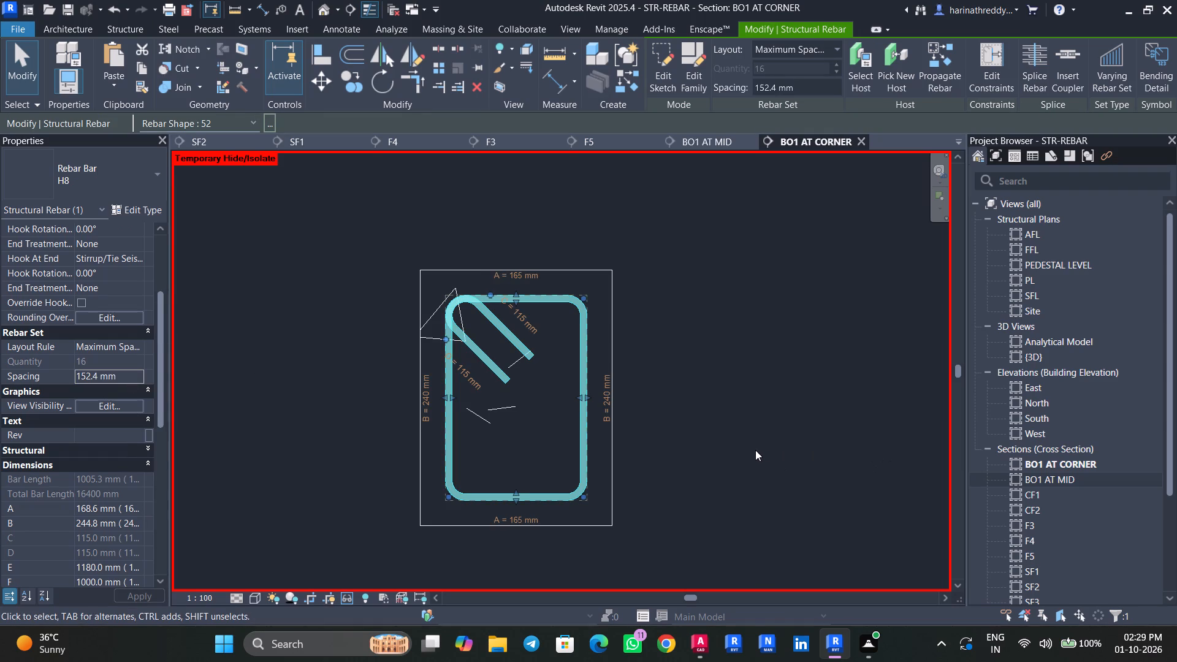
# Open the BO1 AT MID section and inspect the existing H8 stirrup set's bar type and spacing for comparison.
pyautogui.doubleClick(1056, 465)
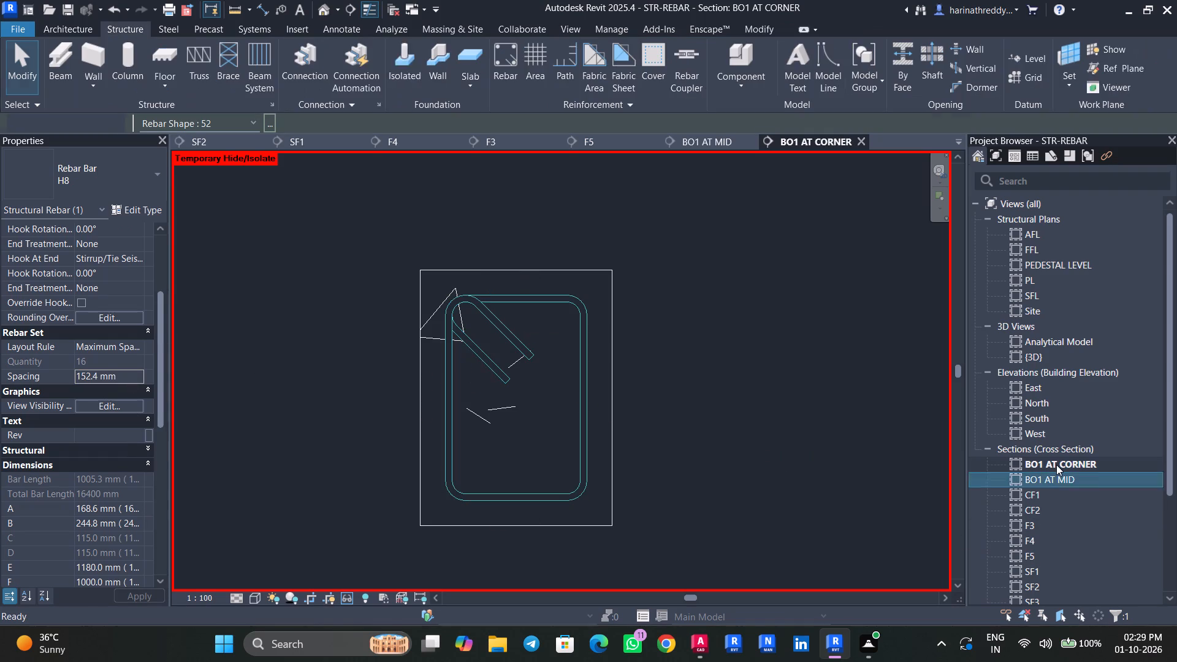
pyautogui.click(1057, 467)
pyautogui.doubleClick(1057, 477)
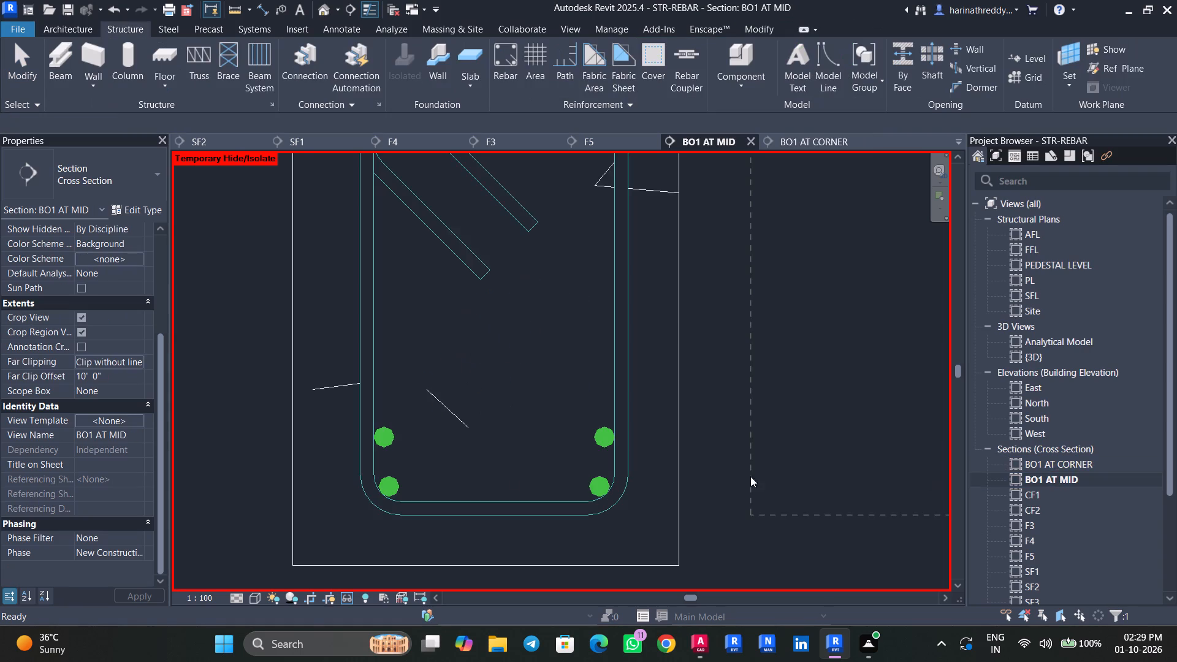
pyautogui.scroll(-8, 506, 469)
pyautogui.scroll(2, 541, 408)
pyautogui.scroll(-1, 598, 429)
pyautogui.scroll(1, 598, 429)
pyautogui.scroll(-7, 598, 429)
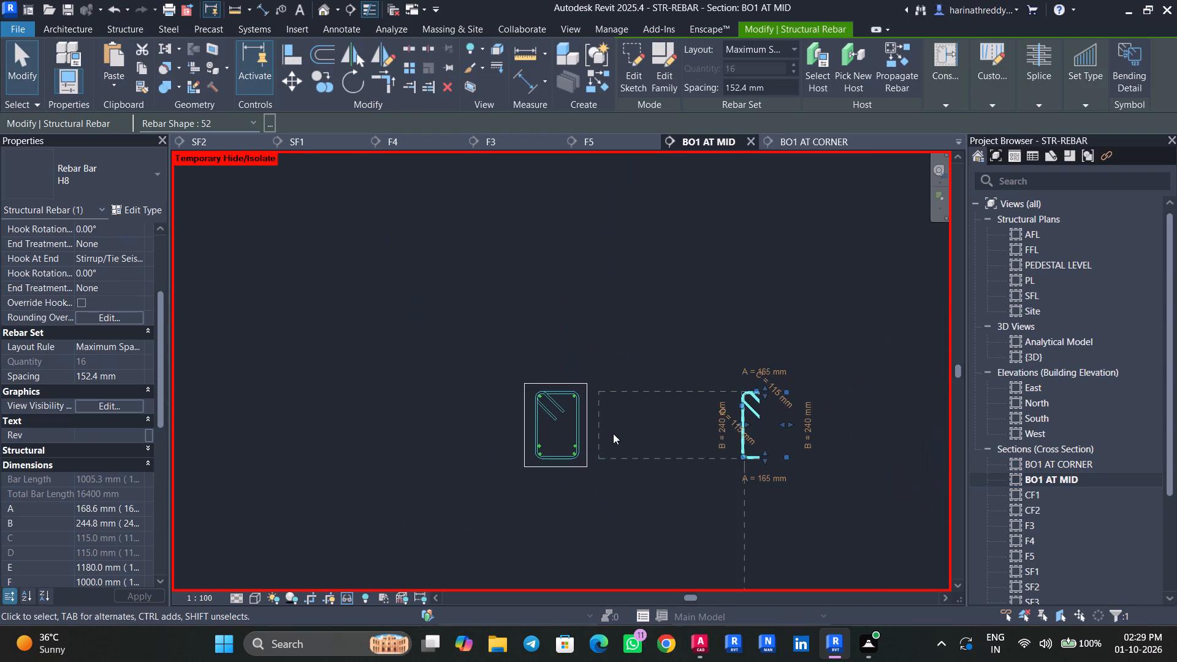
pyautogui.press('Escape')
pyautogui.press('Escape')
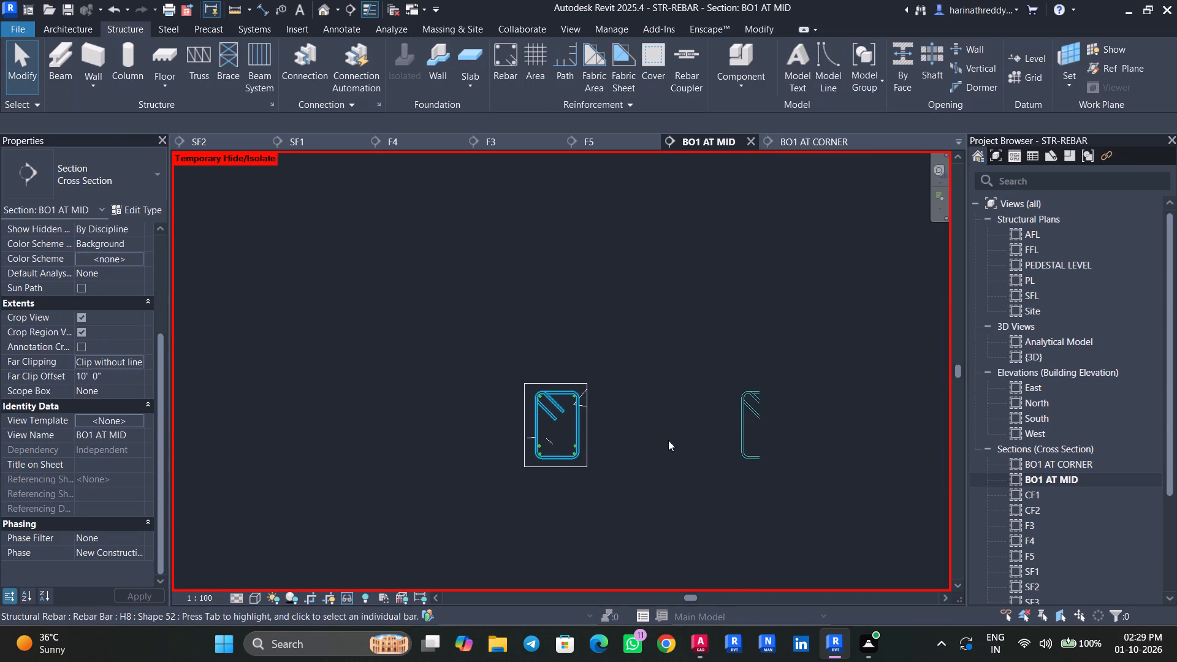
pyautogui.scroll(5, 588, 431)
pyautogui.click(566, 431)
pyautogui.click(56, 167)
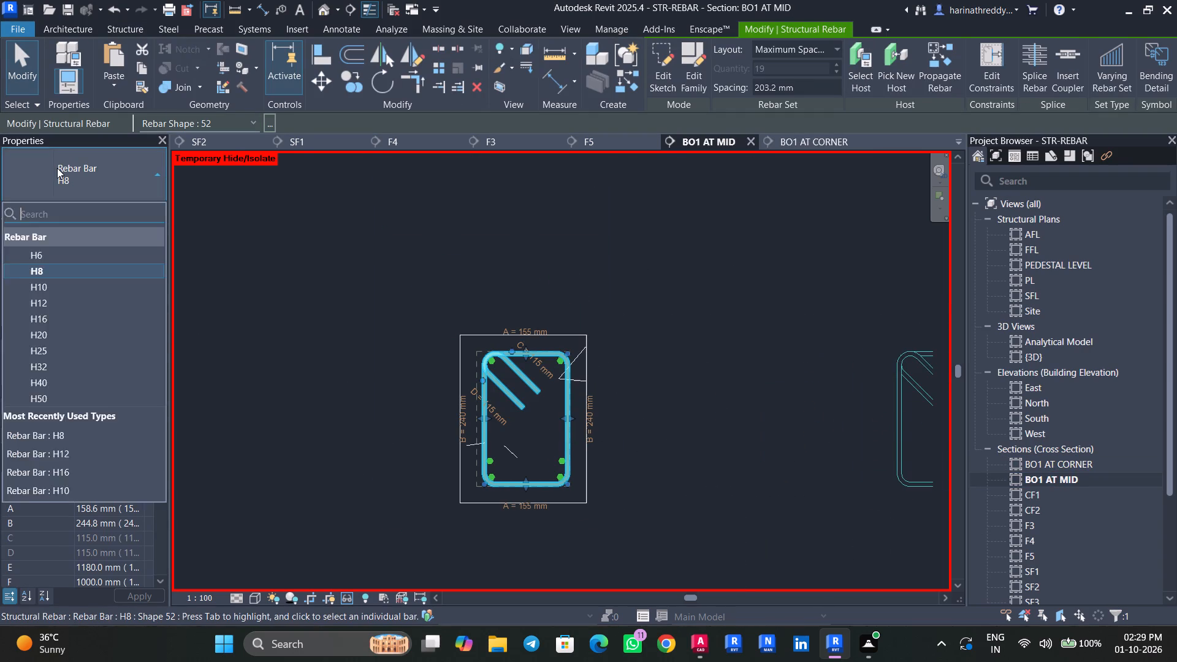
pyautogui.press('Escape')
pyautogui.press('Escape')
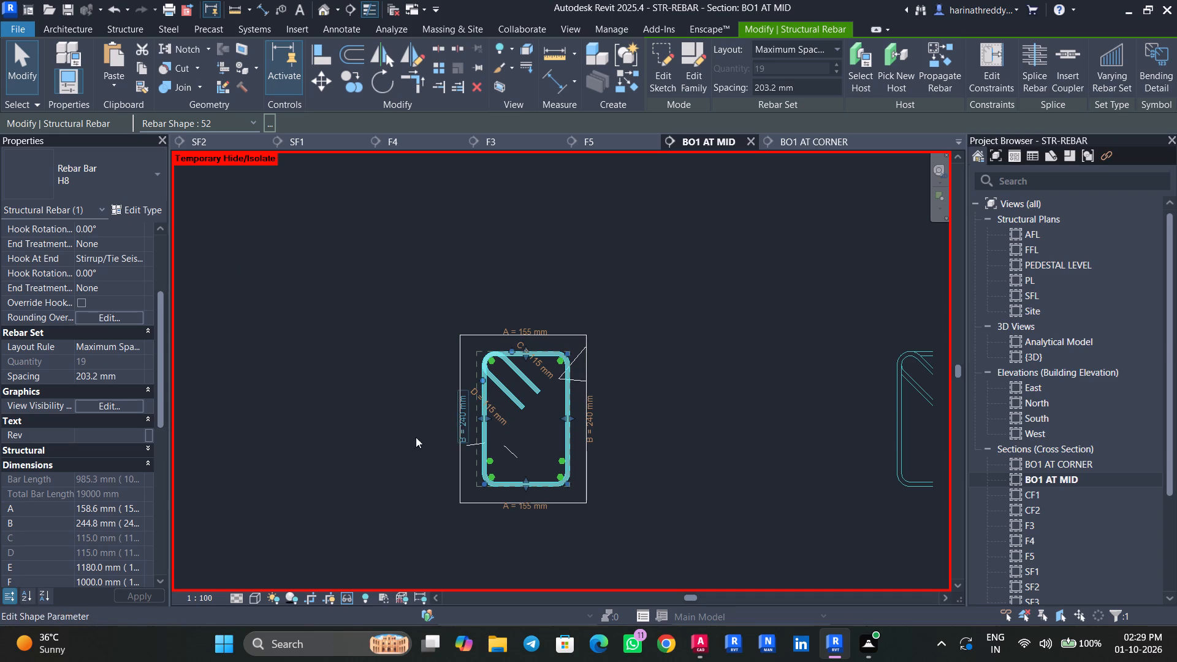
# Switch to AutoCAD and examine the B01 (9"x12") cross-section details at midspan and at support for bar and stirrup requirements.
pyautogui.click(698, 653)
pyautogui.scroll(3, 101, 323)
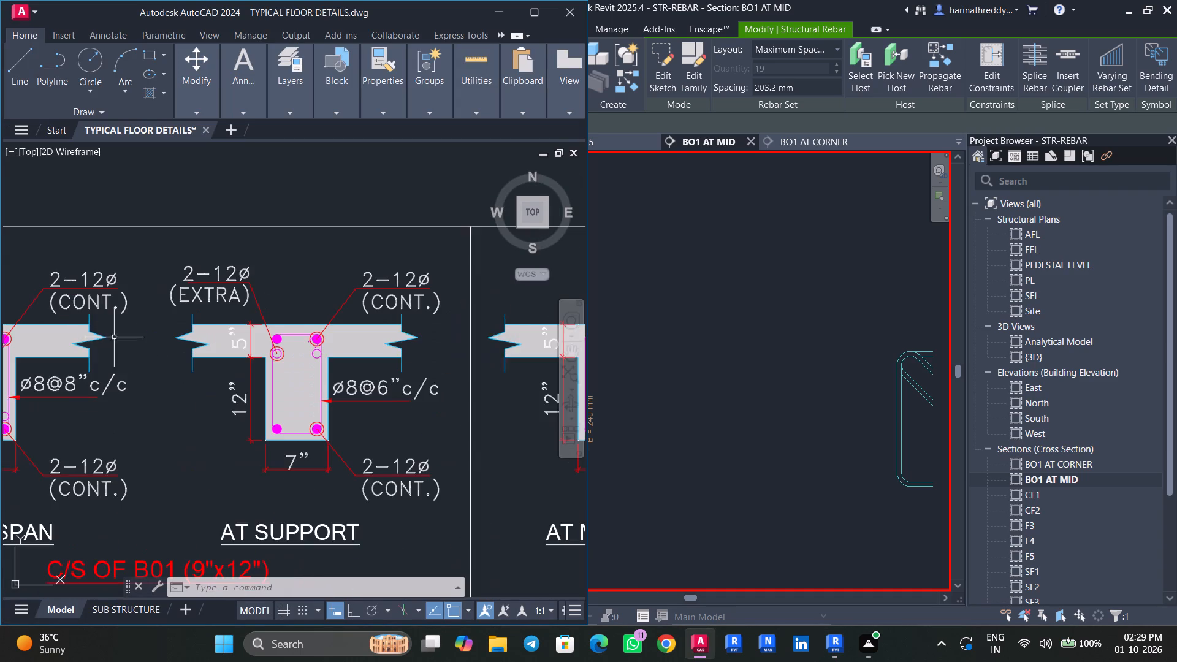
pyautogui.moveTo(171, 413); pyautogui.dragTo(311, 385, button='middle')
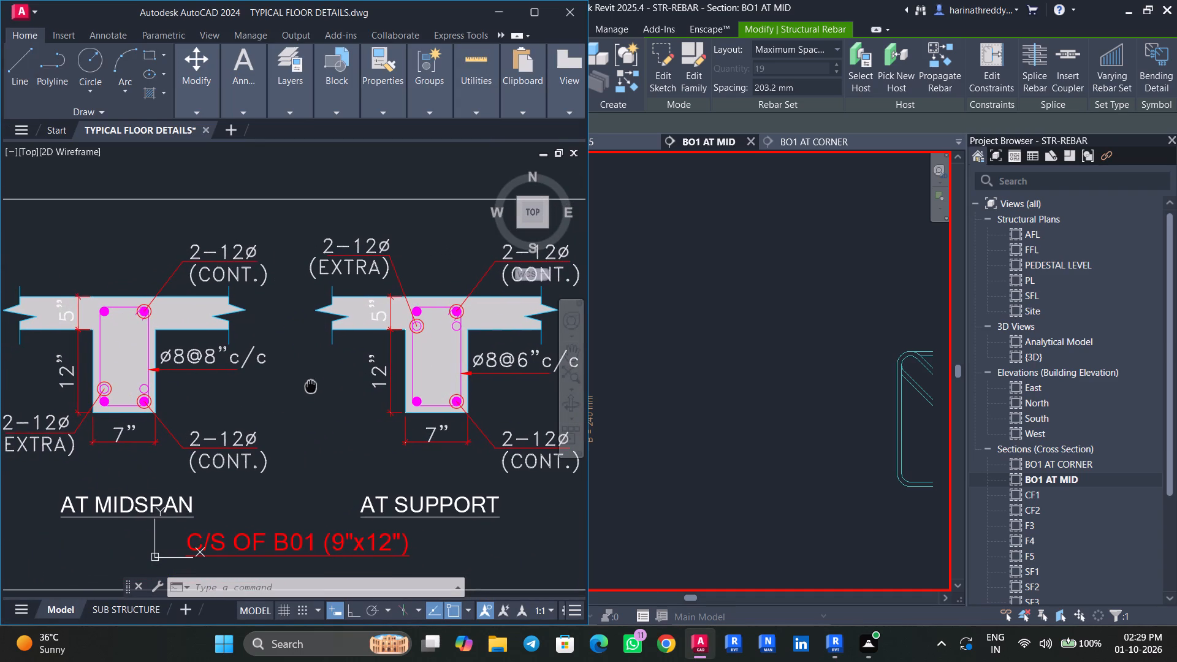
pyautogui.moveTo(311, 385); pyautogui.dragTo(311, 385, button='middle')
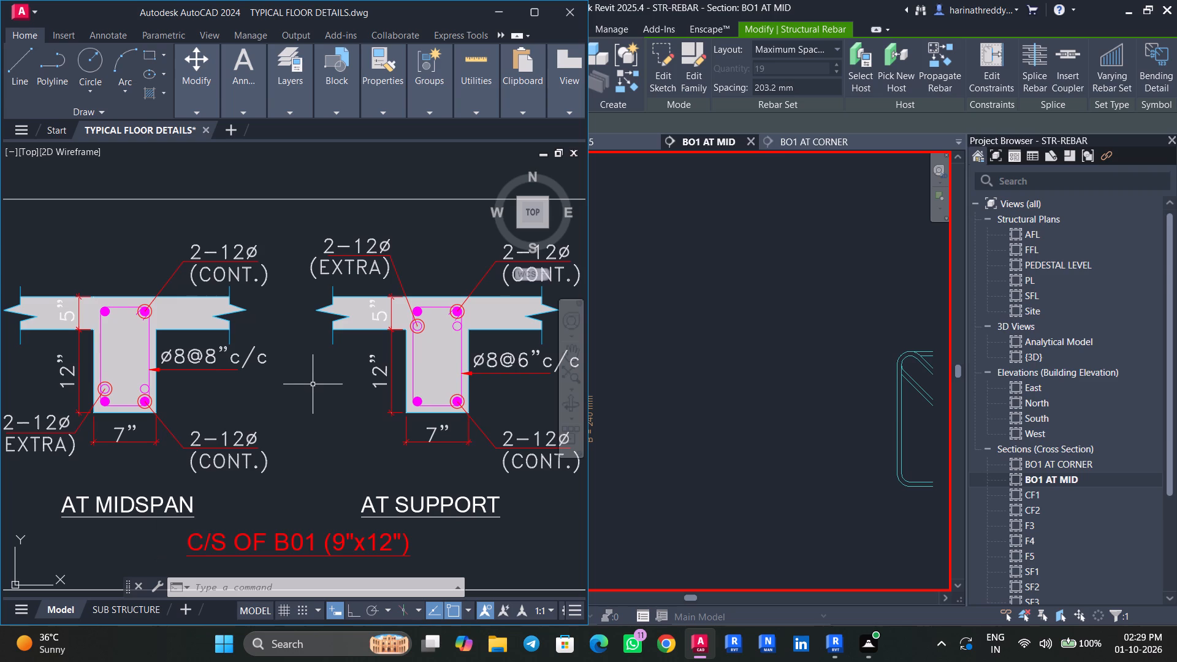
pyautogui.scroll(-1, 313, 384)
pyautogui.click(493, 13)
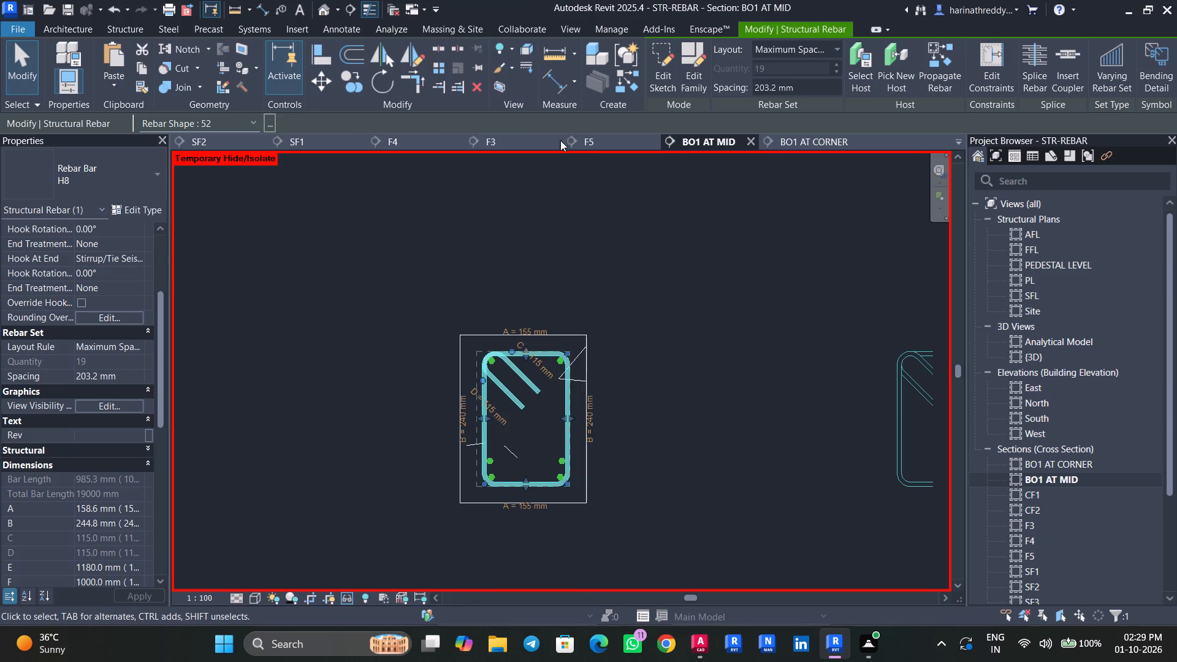
# In the BO1 AT CORNER section, place two straight H12 shape 00 bars running along beam B01 in the stirrup's top corners.
pyautogui.click(834, 143)
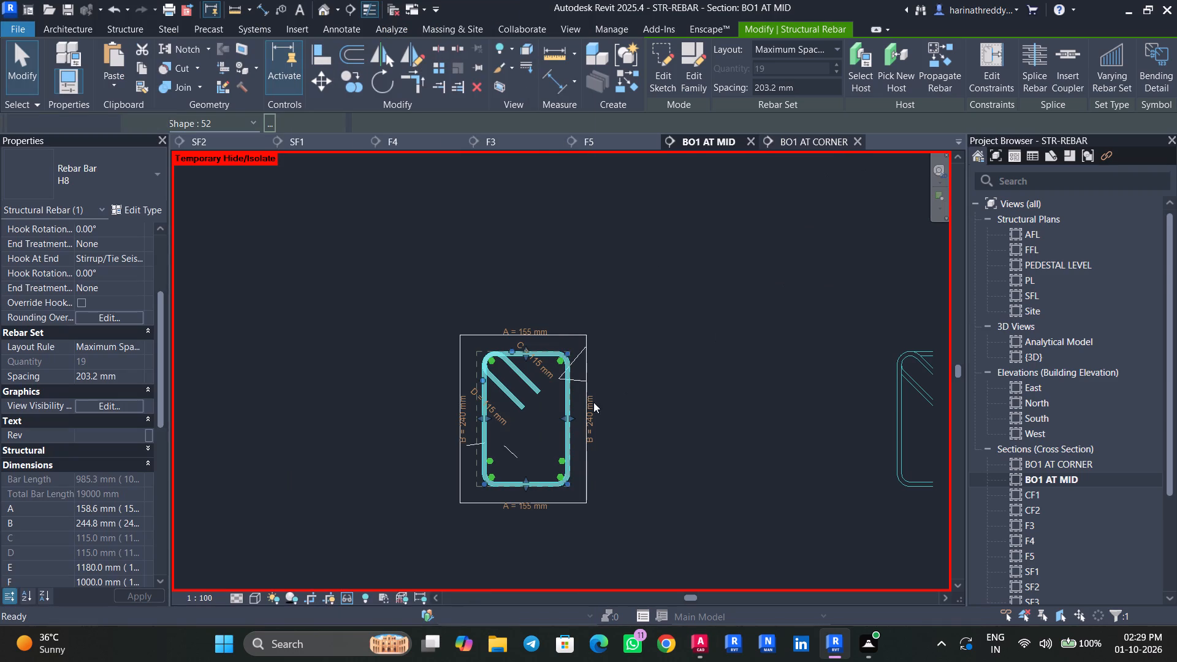
pyautogui.scroll(3, 525, 381)
pyautogui.click(624, 397)
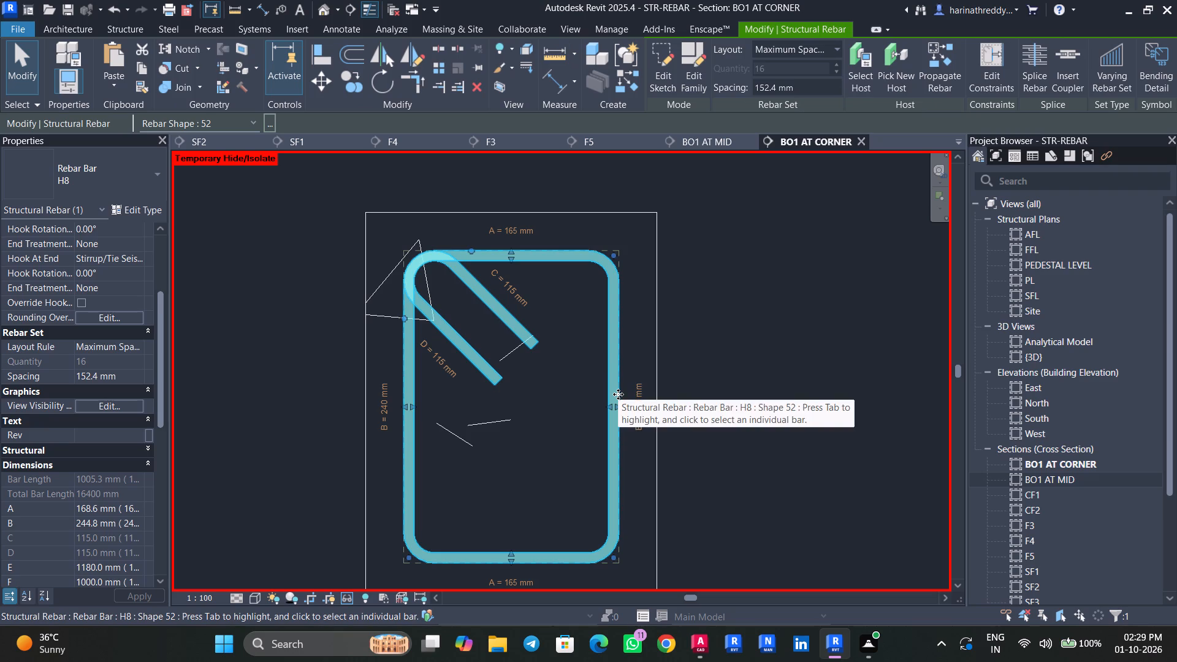
pyautogui.press('Escape')
pyautogui.press('Escape')
pyautogui.click(650, 336)
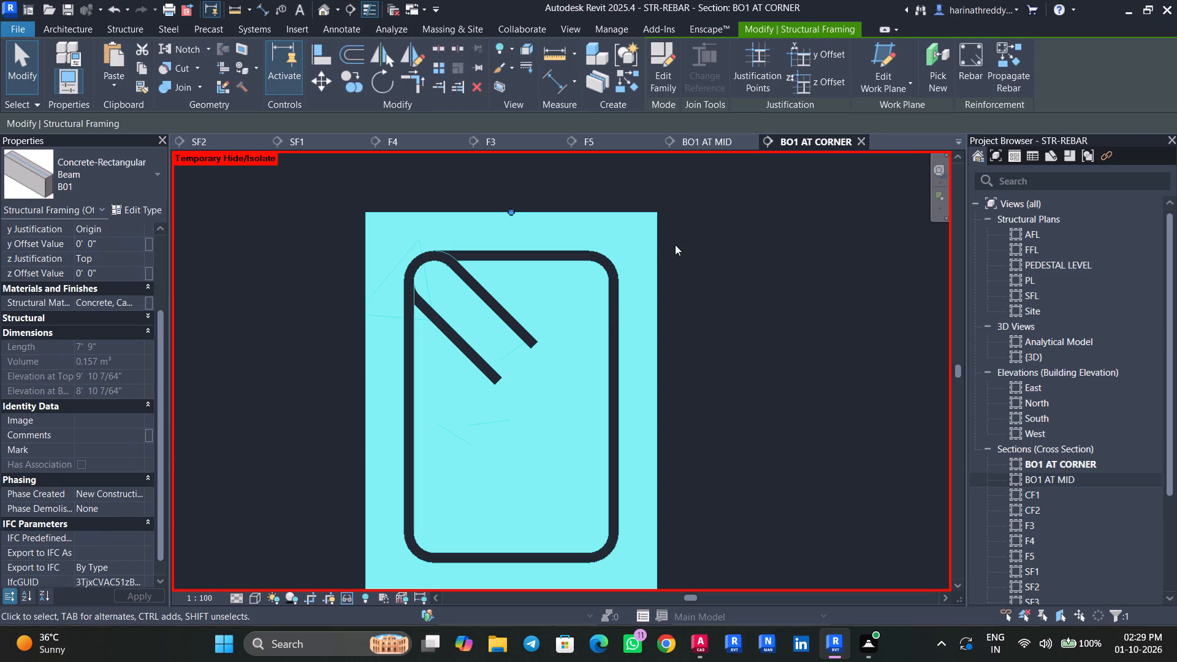
pyautogui.click(967, 64)
pyautogui.scroll(11, 968, 325)
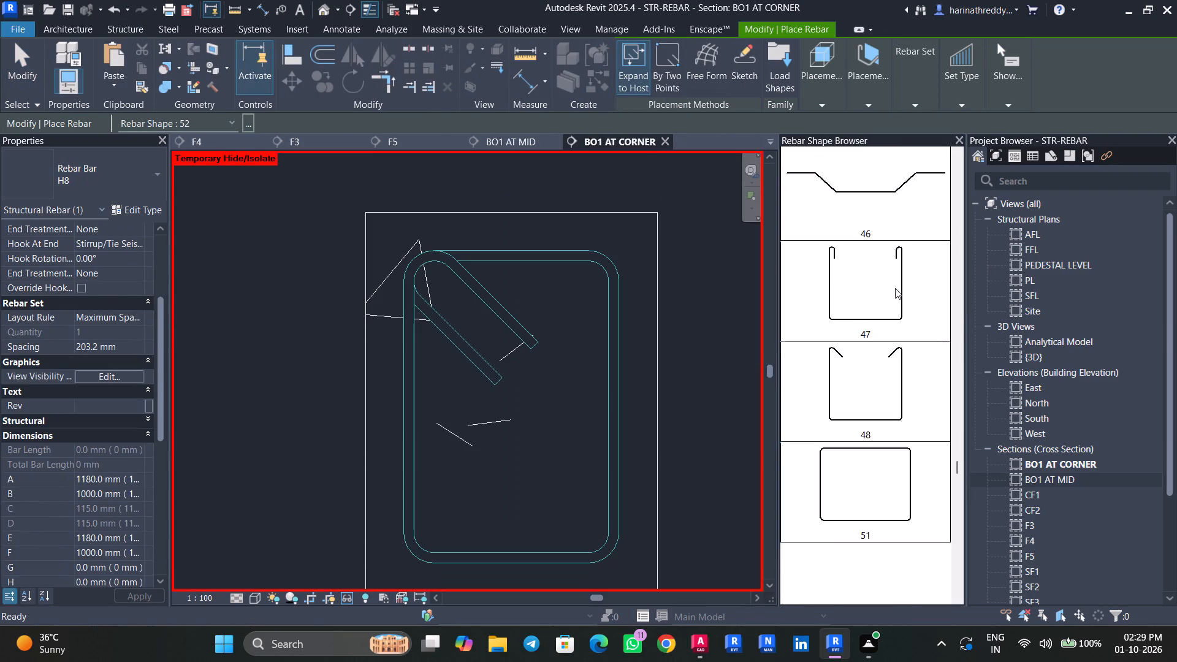
pyautogui.scroll(5, 895, 288)
pyautogui.scroll(13, 879, 197)
pyautogui.scroll(-1, 881, 204)
pyautogui.scroll(10, 881, 204)
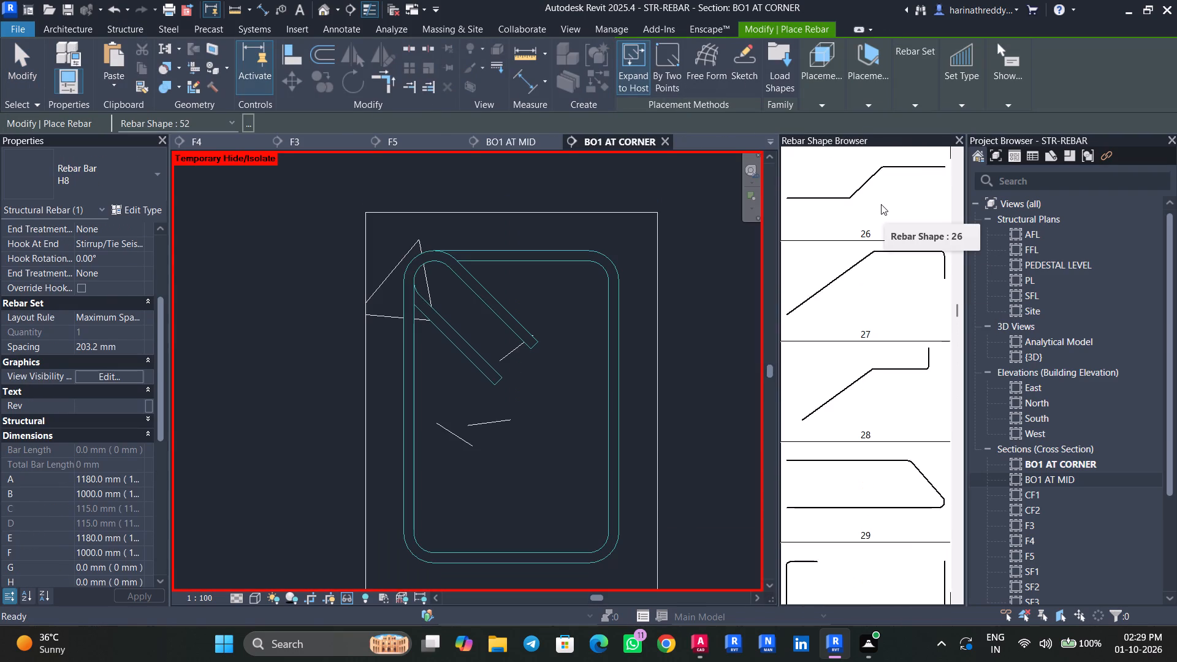
pyautogui.scroll(6, 881, 204)
pyautogui.scroll(-1, 881, 204)
pyautogui.scroll(4, 881, 204)
pyautogui.scroll(-1, 881, 205)
pyautogui.scroll(19, 881, 205)
pyautogui.click(881, 205)
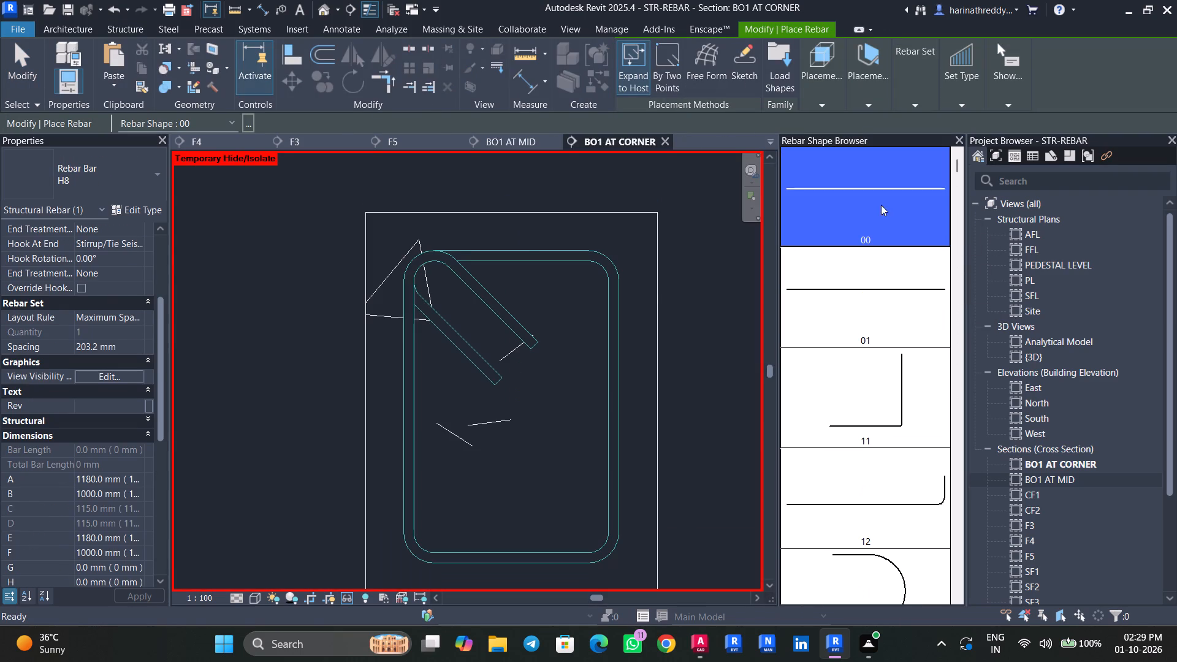
pyautogui.click(705, 636)
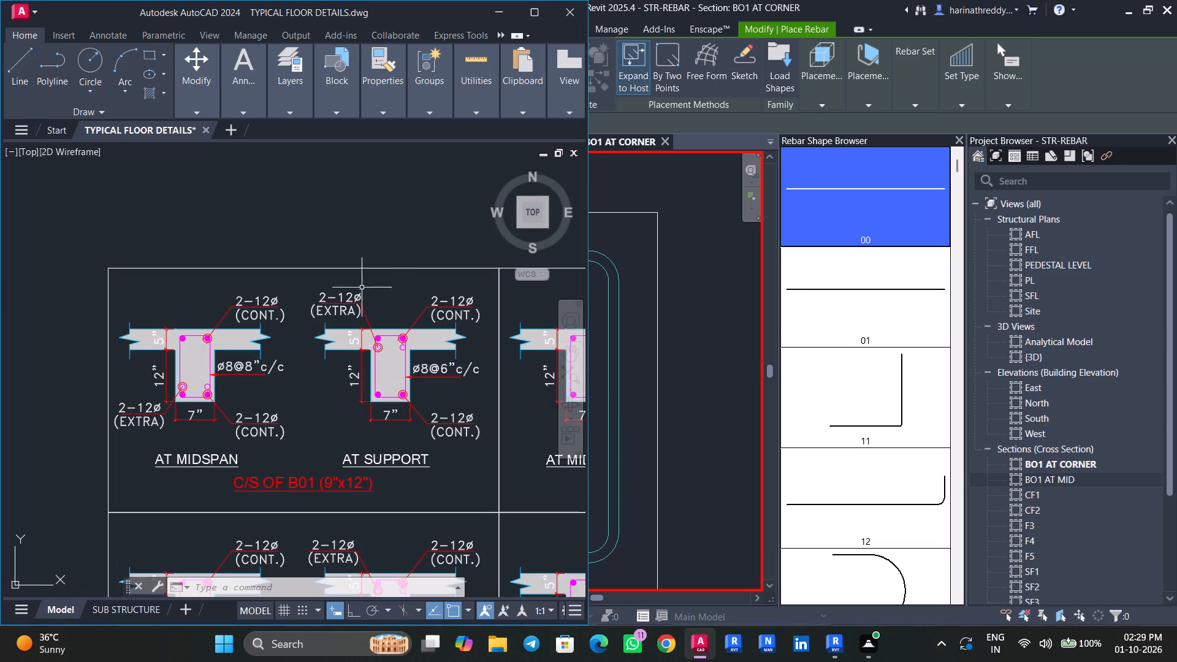
pyautogui.click(509, 4)
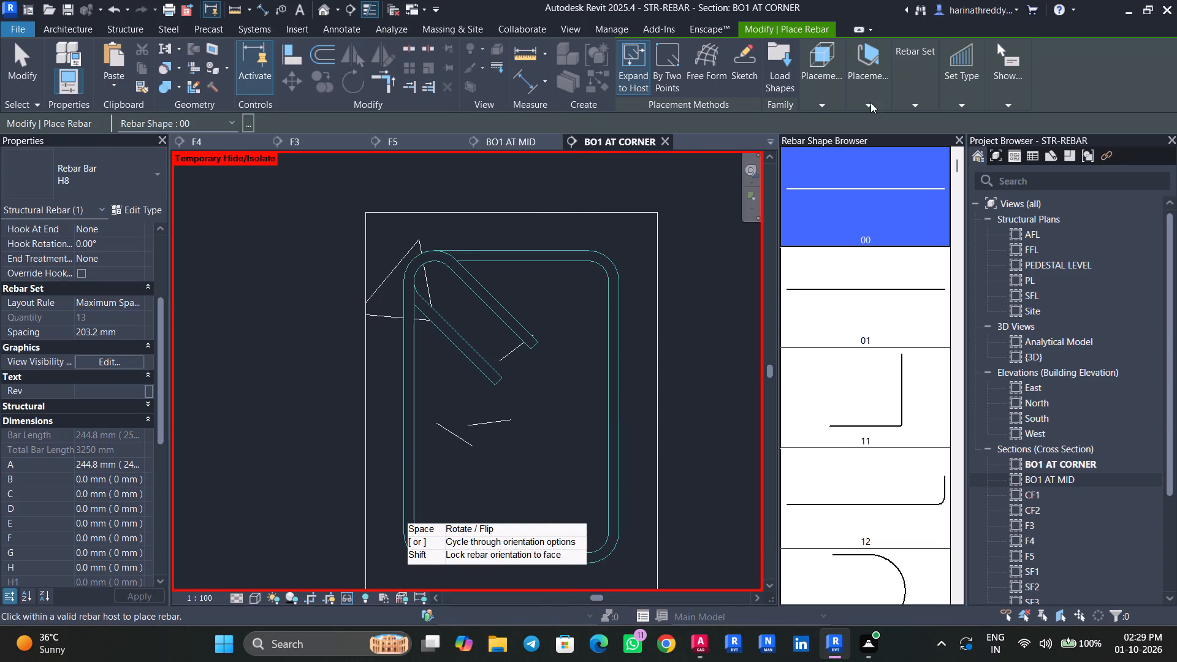
pyautogui.click(870, 102)
pyautogui.click(880, 141)
pyautogui.click(981, 143)
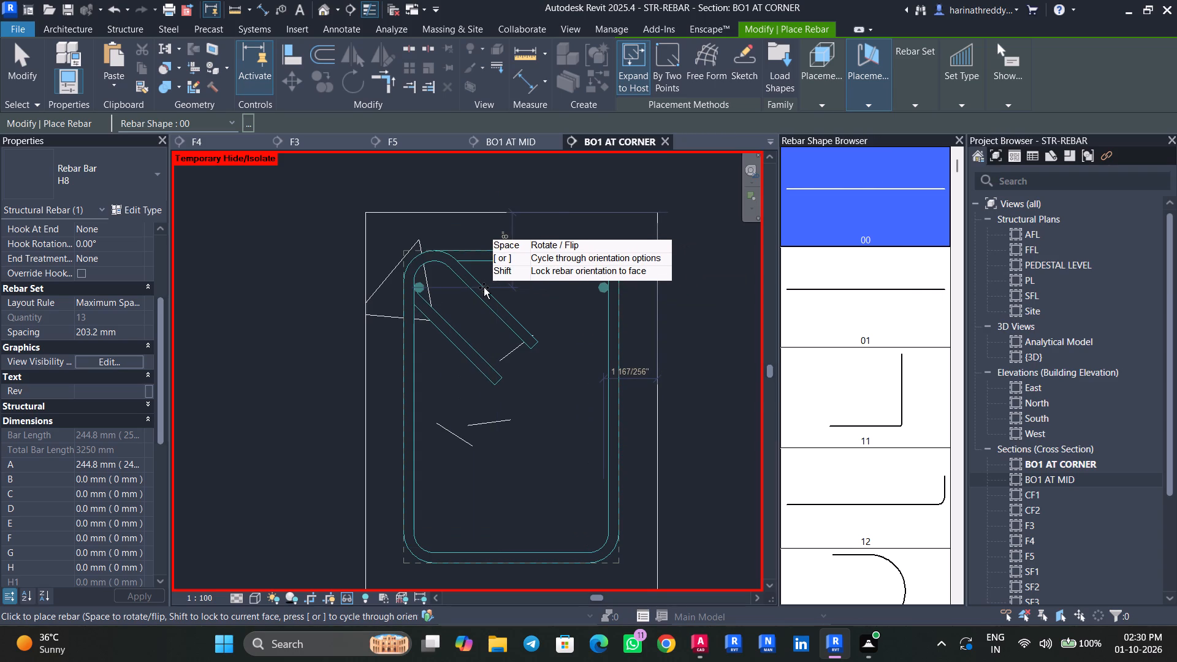
pyautogui.click(123, 180)
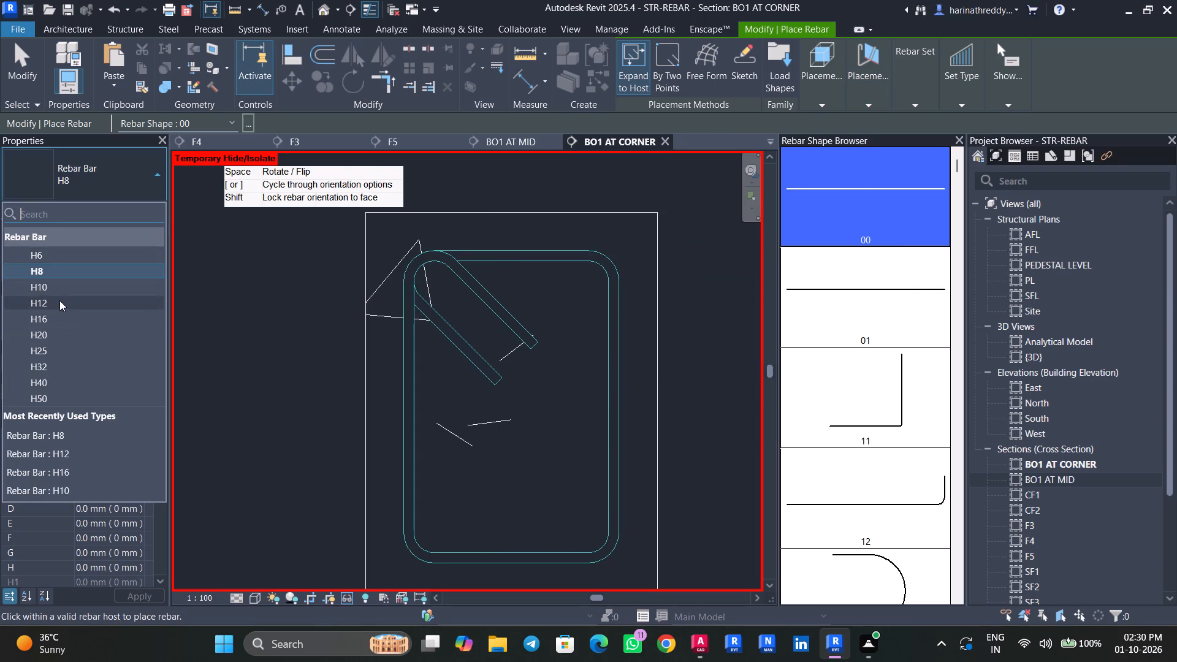
pyautogui.click(59, 300)
pyautogui.scroll(3, 481, 281)
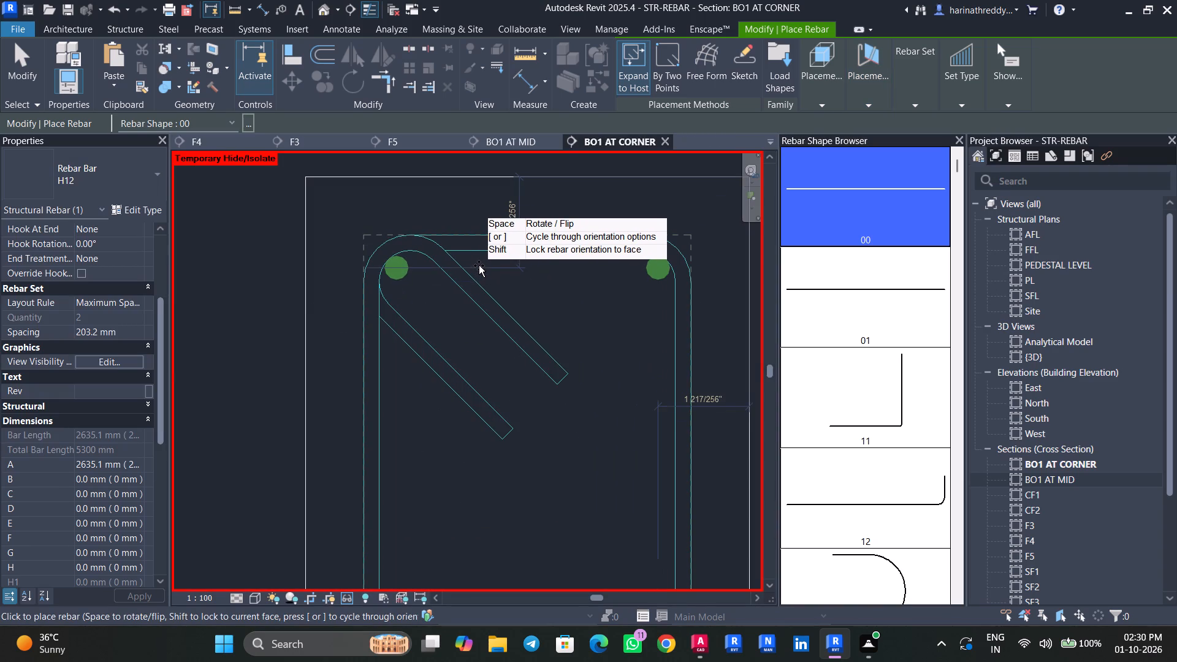
pyautogui.click(479, 263)
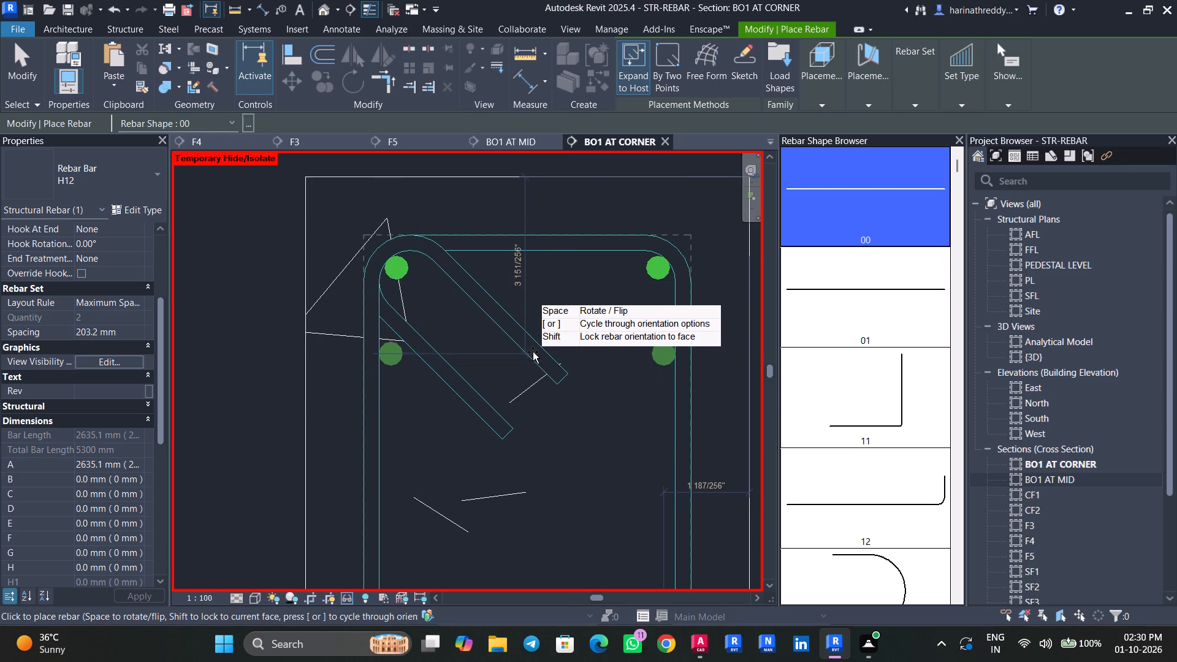
# Place a second pair of H12 shape 00 bars in beam B01 just below the top bars.
pyautogui.click(533, 349)
pyautogui.press('Escape')
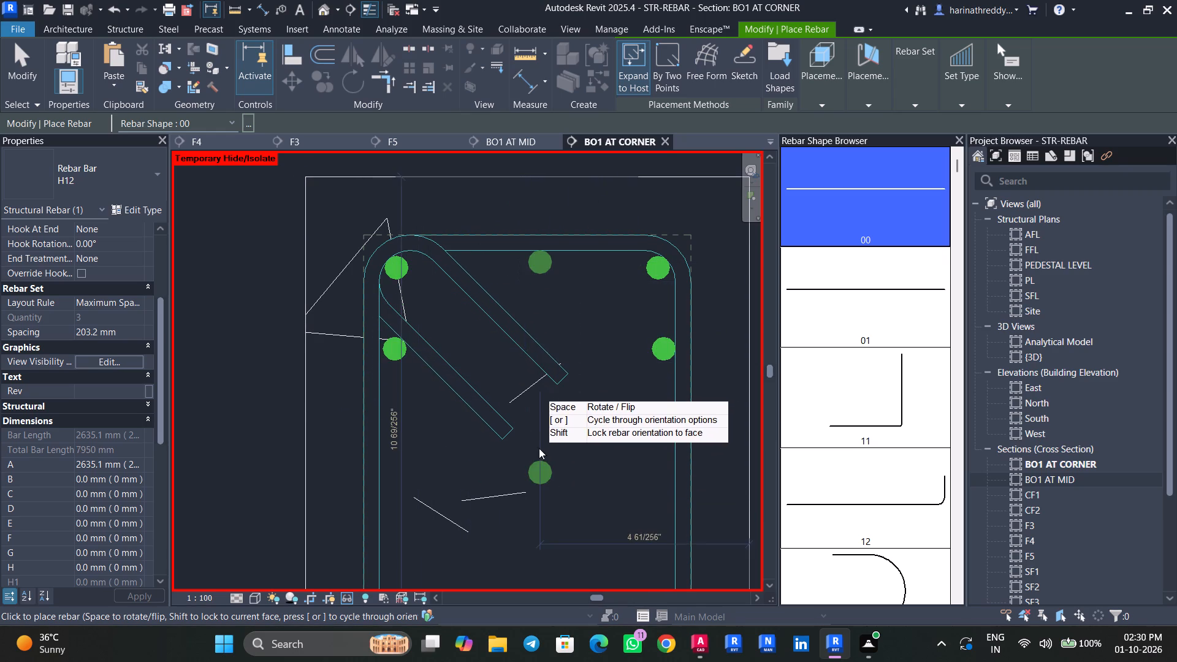
pyautogui.press('Escape')
pyautogui.press('Escape')
pyautogui.press('Escape')
# Shift the left bar of the second H12 pair slightly closer to the stirrup's left leg.
pyautogui.click(398, 344)
pyautogui.scroll(6, 398, 354)
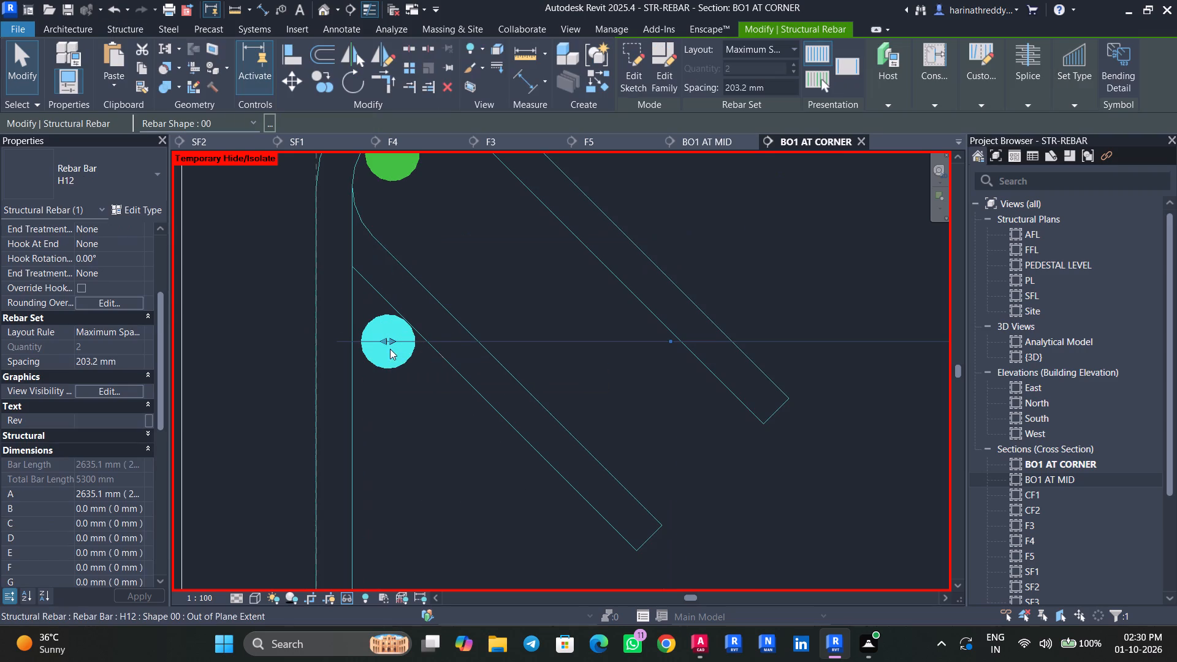
pyautogui.moveTo(386, 341); pyautogui.dragTo(360, 337)
pyautogui.moveTo(386, 352); pyautogui.dragTo(366, 354)
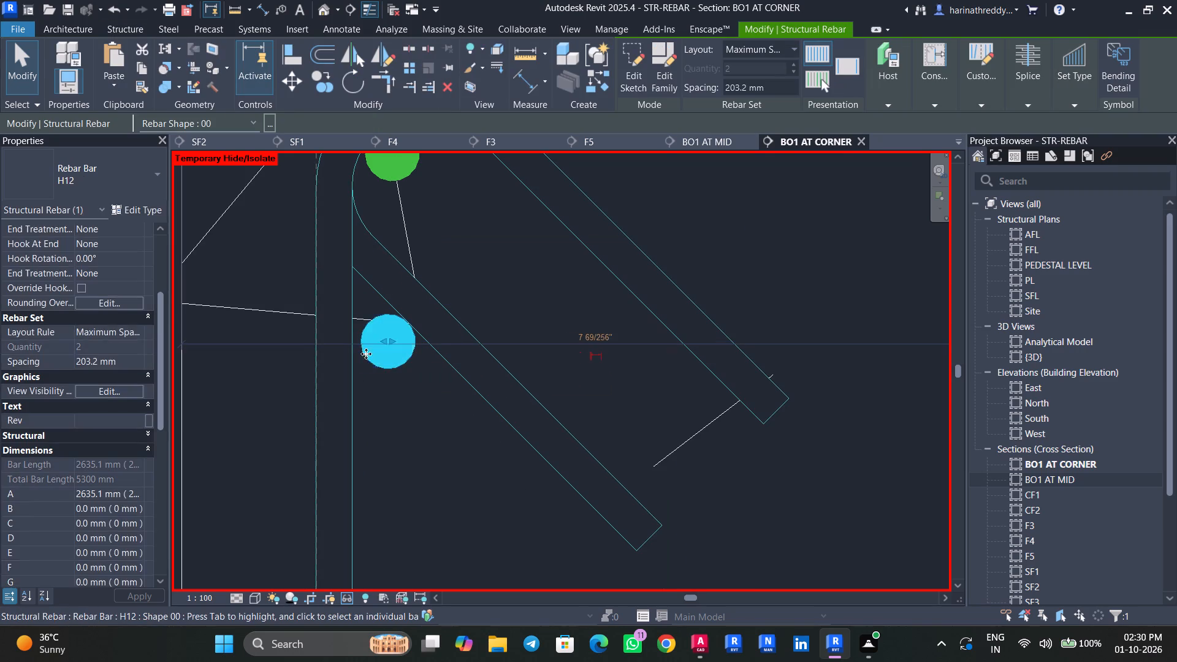
pyautogui.moveTo(366, 354); pyautogui.dragTo(374, 353)
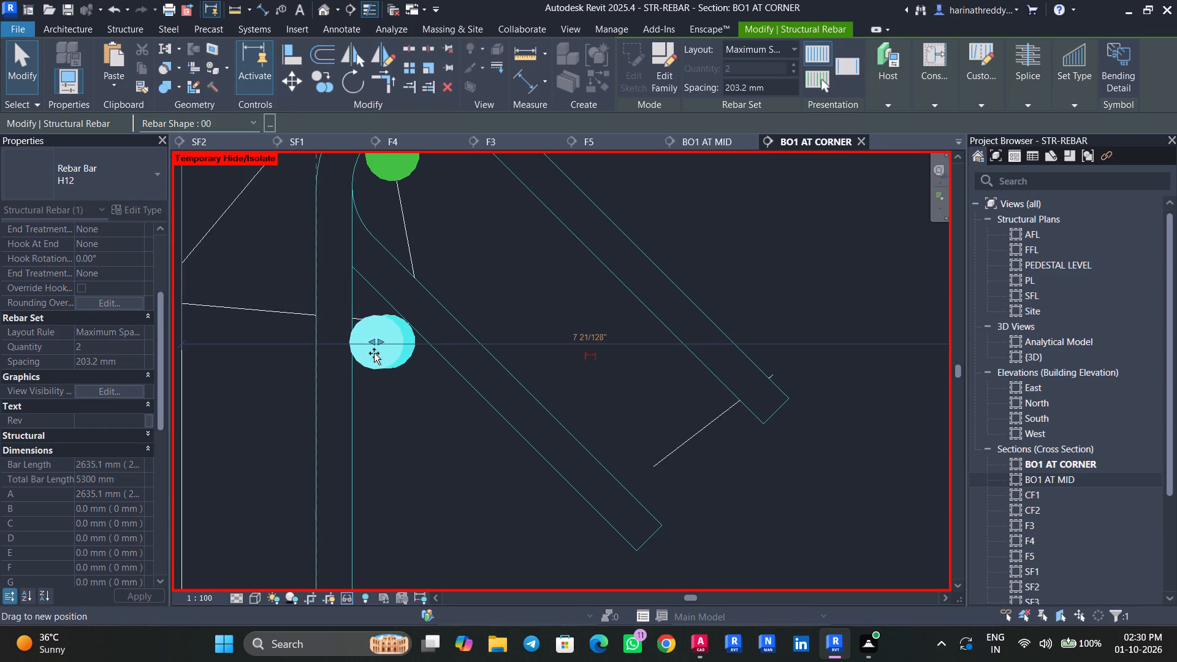
pyautogui.moveTo(374, 353); pyautogui.dragTo(376, 353)
pyautogui.scroll(-4, 391, 417)
pyautogui.moveTo(744, 371); pyautogui.dragTo(750, 373)
pyautogui.press('Escape')
pyautogui.press('Escape')
# Mirror a copy of the top H12 corner bars to the bottom of beam B01 about a horizontal axis at mid-depth.
pyautogui.click(404, 272)
pyautogui.scroll(-8, 488, 348)
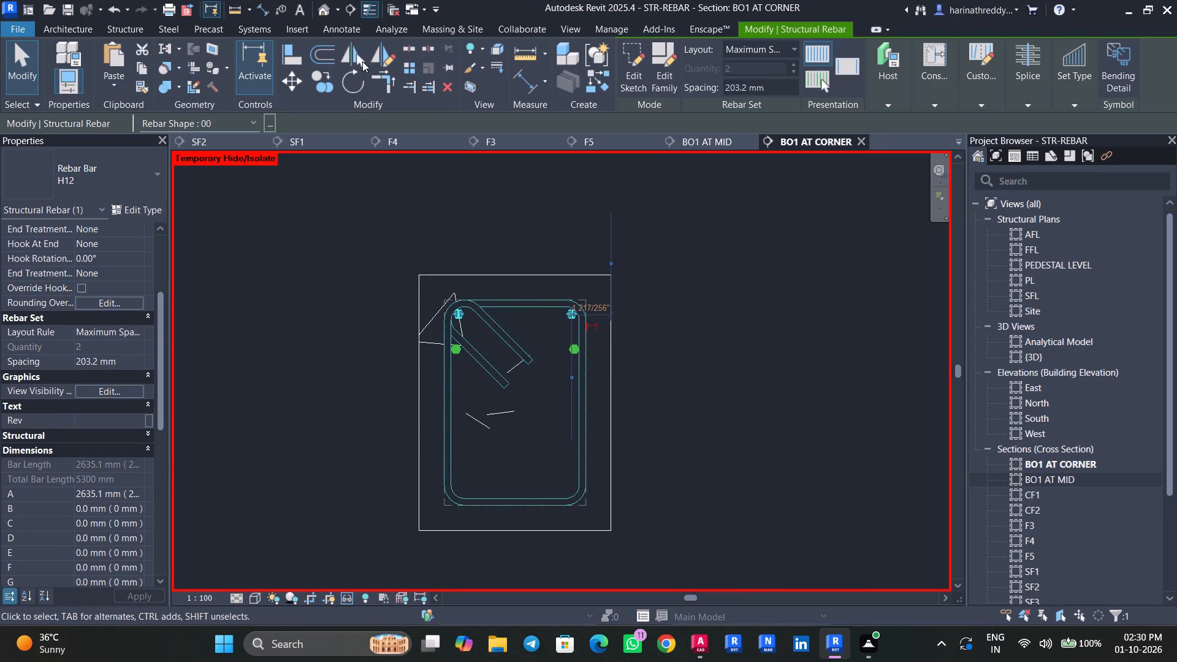
pyautogui.click(362, 61)
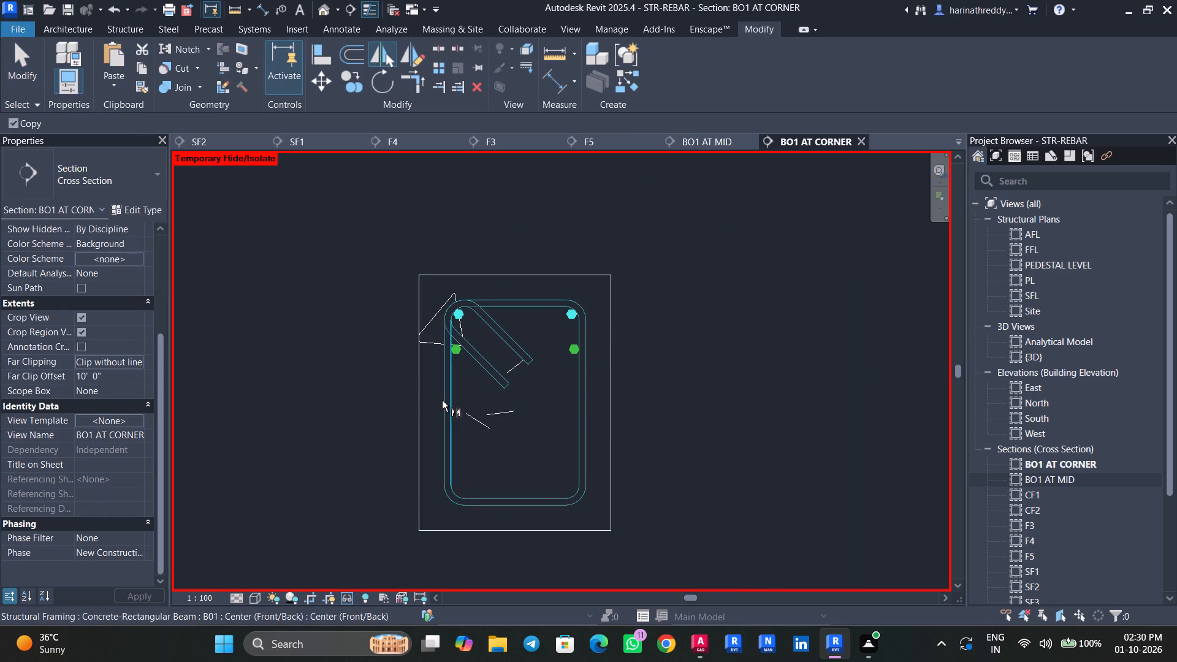
pyautogui.click(414, 65)
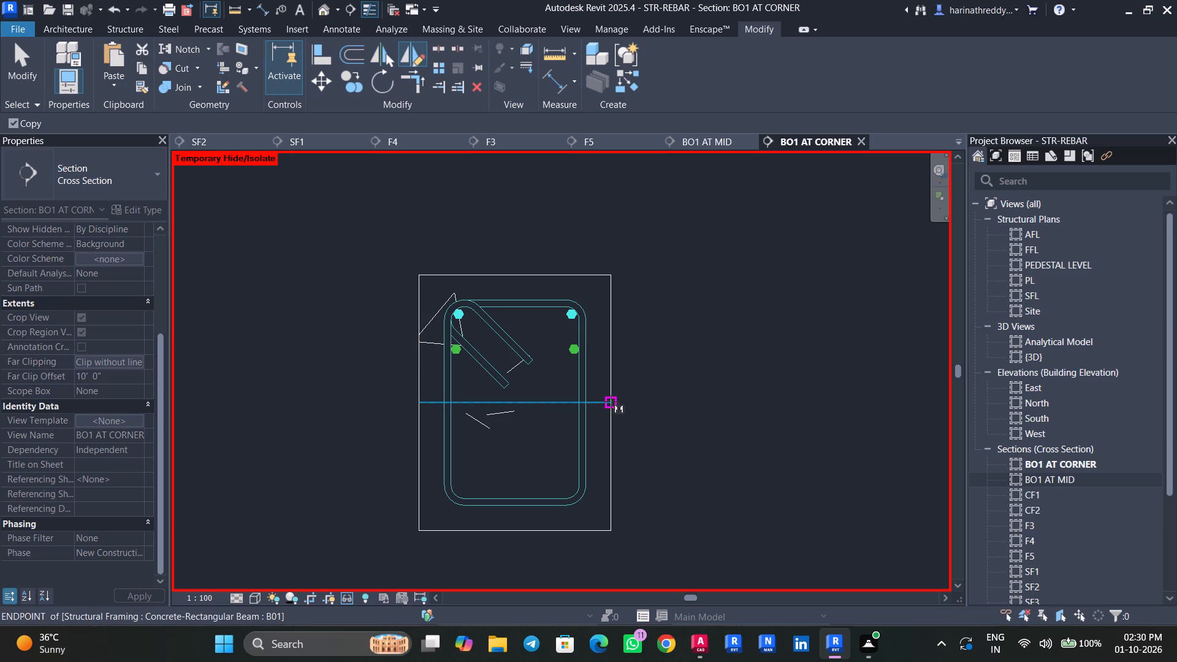
pyautogui.click(614, 404)
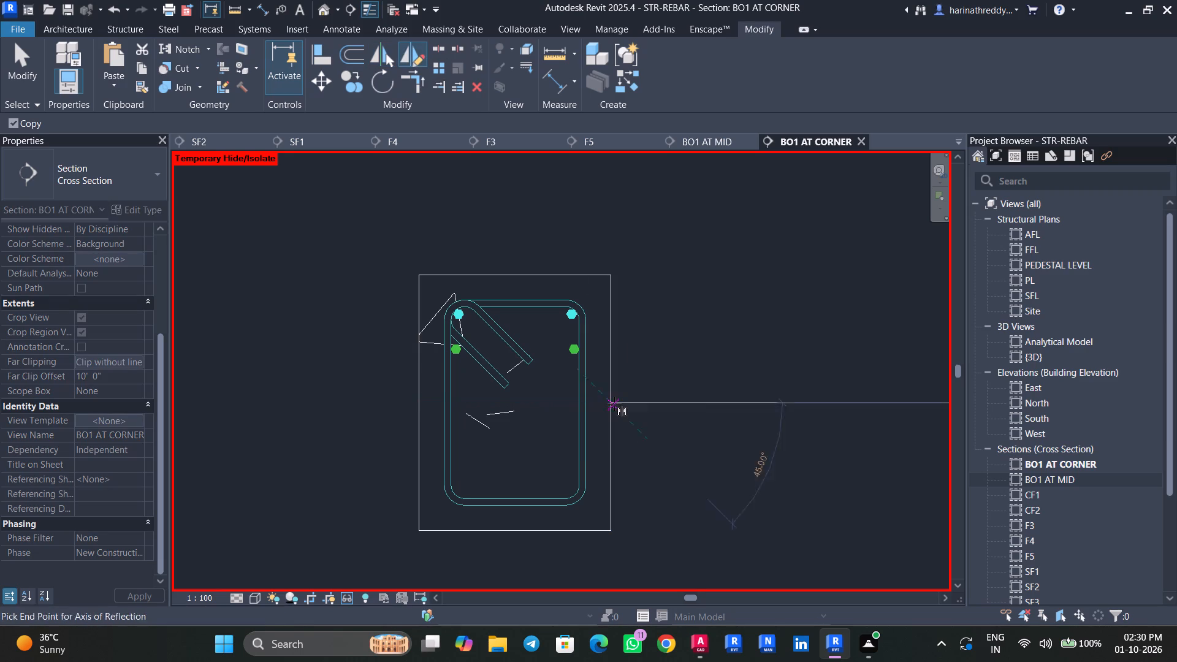
pyautogui.click(703, 409)
pyautogui.press('Escape')
pyautogui.press('Escape')
pyautogui.press('Escape')
pyautogui.press('Escape')
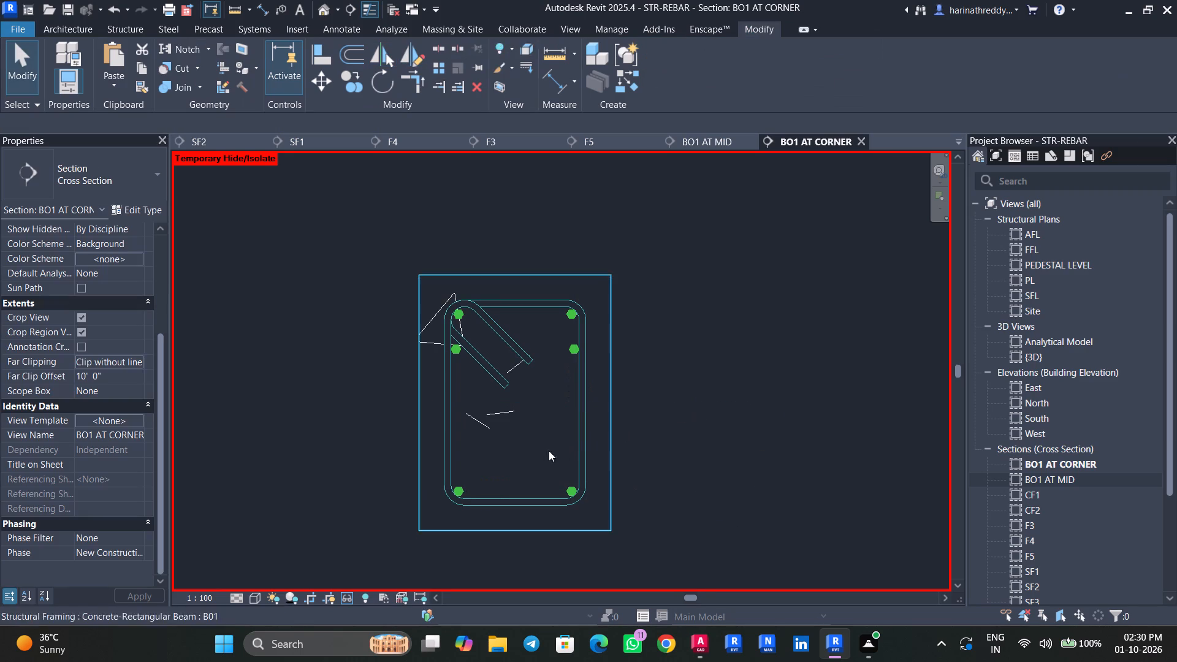
pyautogui.press('Escape')
pyautogui.press('Escape')
# Select all H12 bar instances and show them unobscured in the {3D} view.
pyautogui.scroll(3, 456, 349)
pyautogui.click(459, 350)
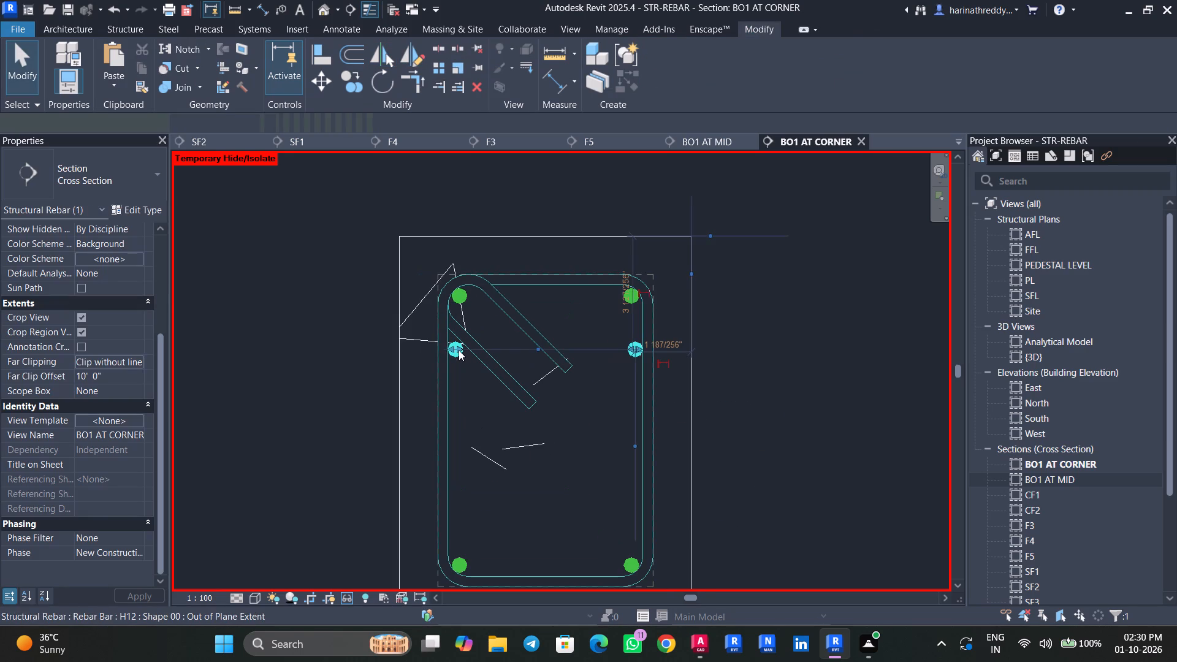
pyautogui.write('SA')
pyautogui.click(106, 390)
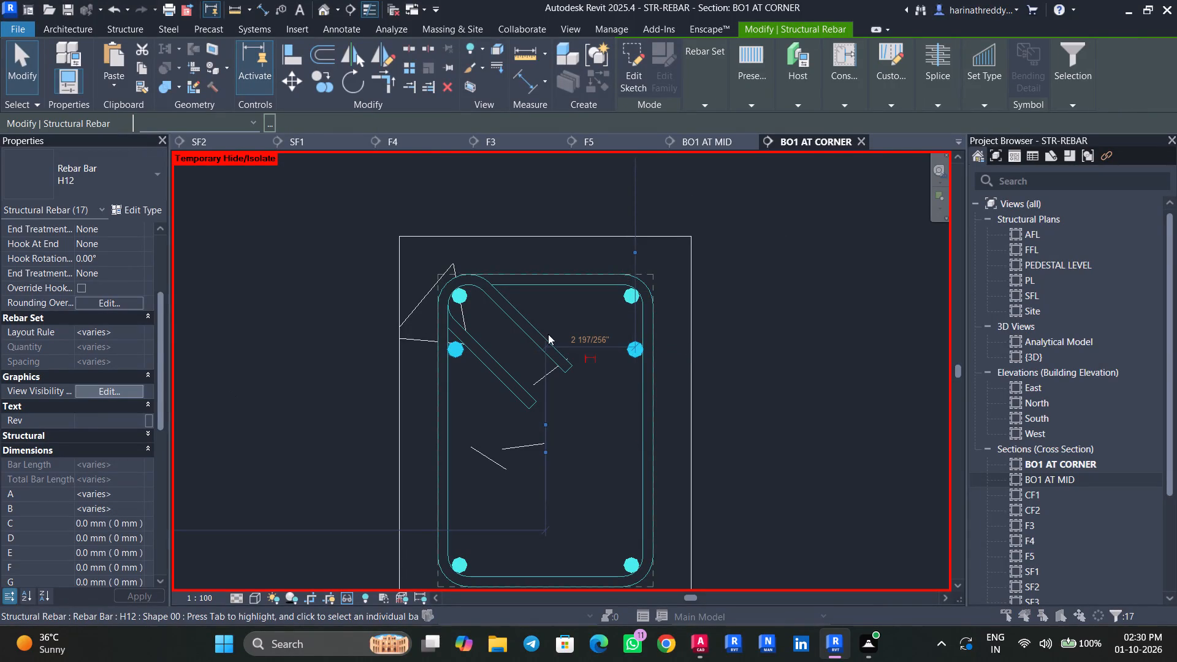
pyautogui.click(712, 287)
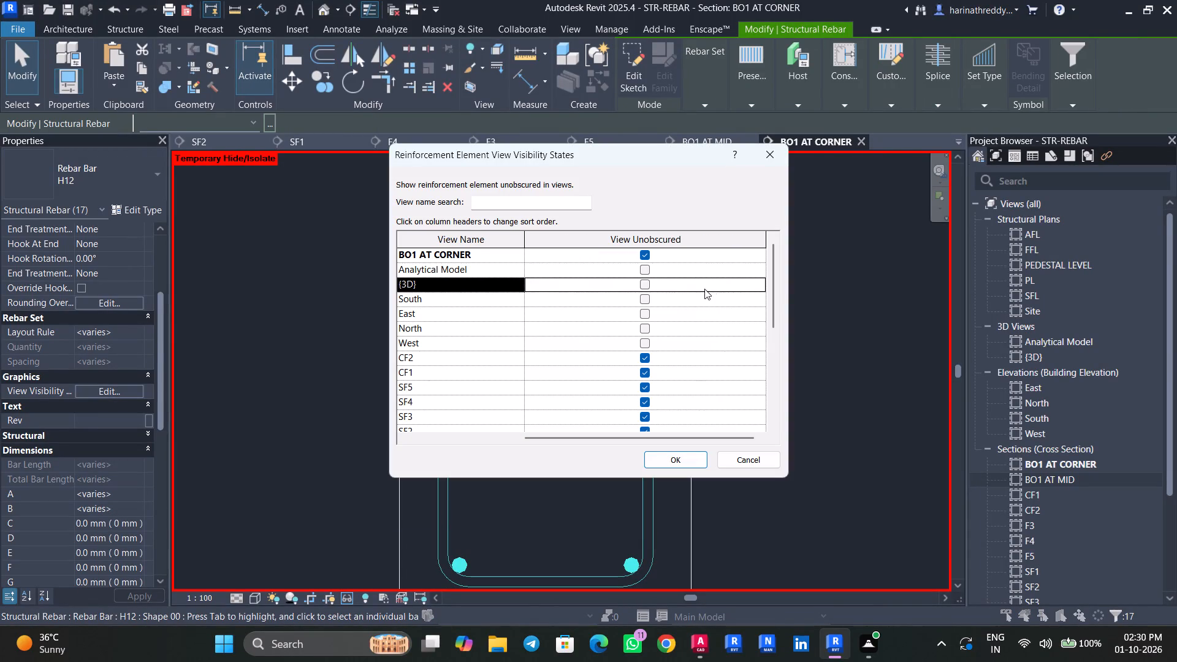
pyautogui.click(647, 284)
pyautogui.click(680, 456)
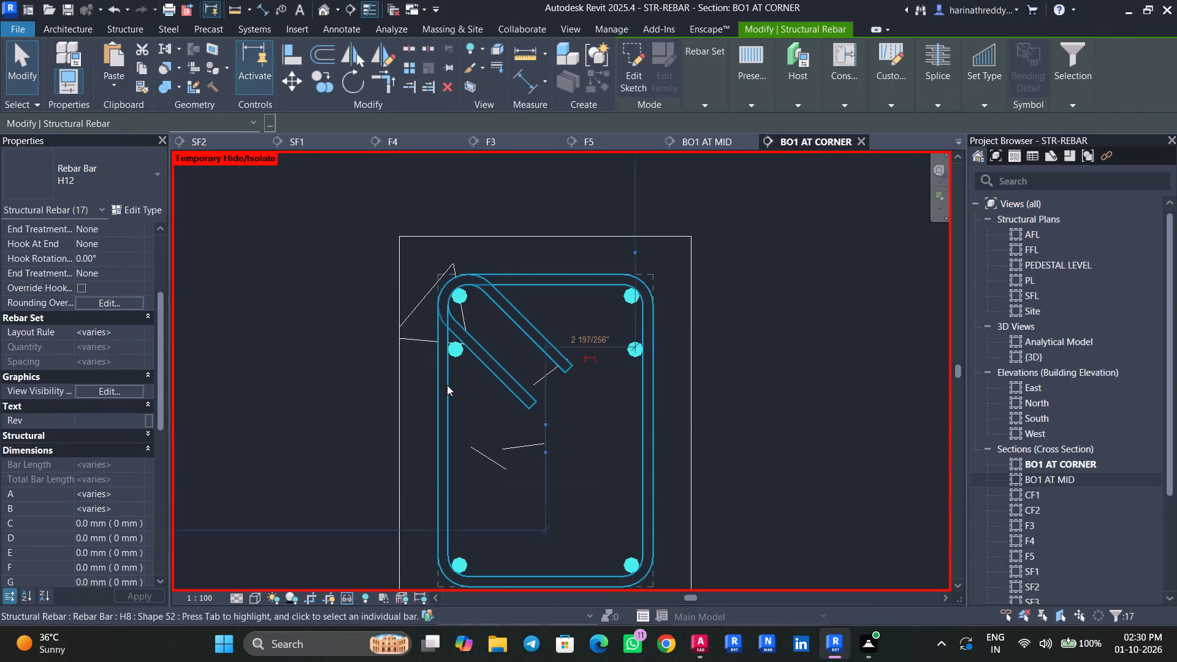
pyautogui.press('Escape')
pyautogui.press('Escape')
# Show beam B01's H8 stirrup set unobscured in the {3D} view.
pyautogui.click(443, 392)
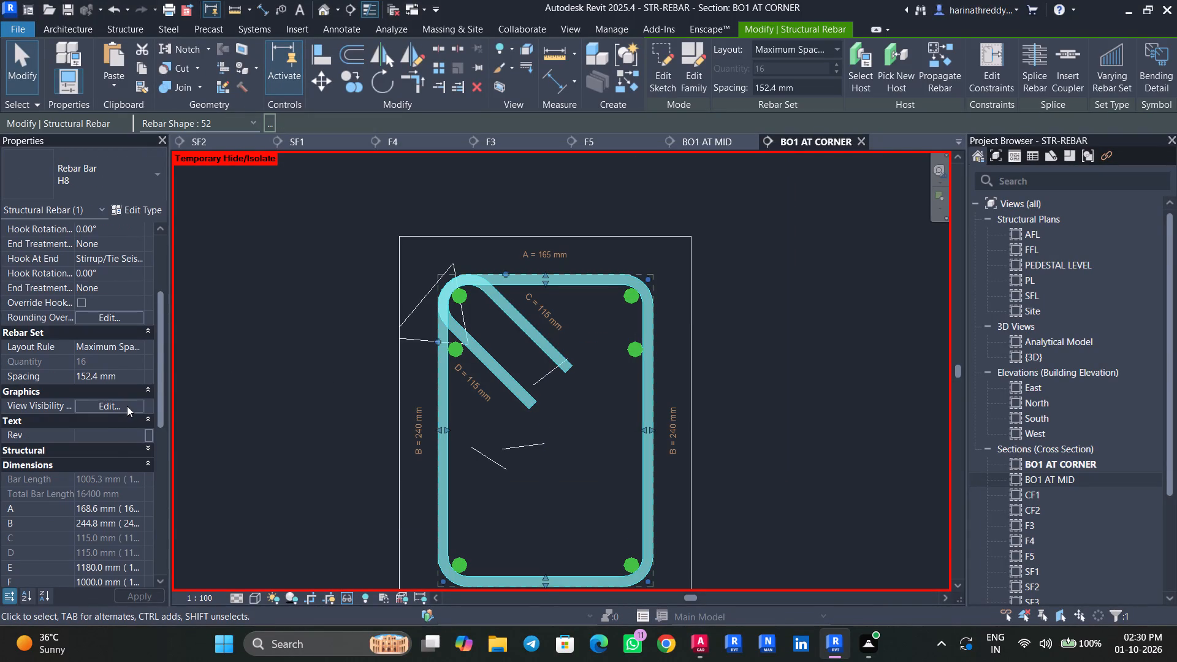
pyautogui.click(127, 406)
pyautogui.click(713, 286)
pyautogui.click(649, 286)
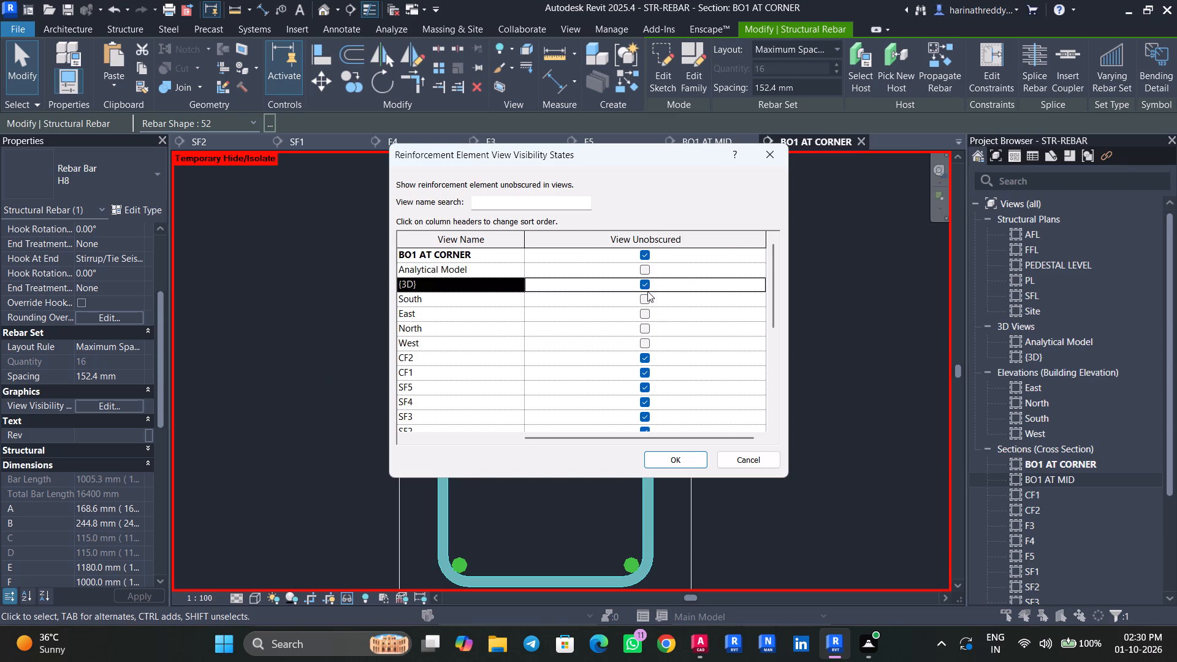
pyautogui.click(687, 457)
pyautogui.press('Escape')
pyautogui.press('Escape')
pyautogui.press('Escape')
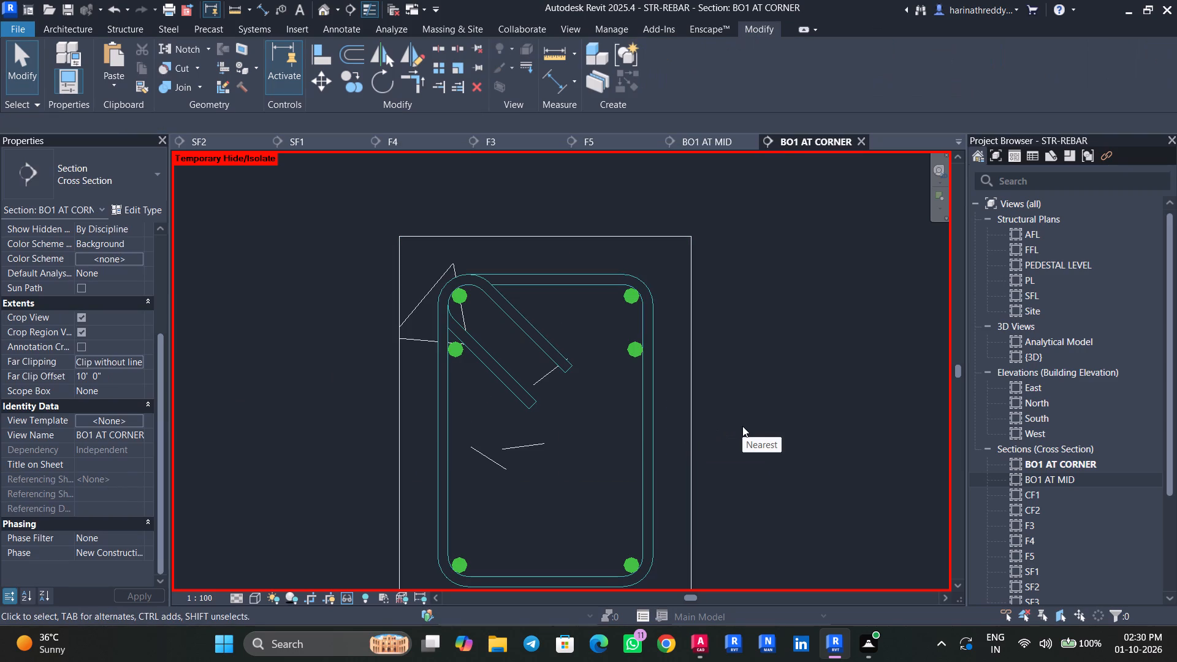
# Show corner beam B01's reinforcement close up in the {3D} view, oriented to the BACK face.
pyautogui.click(325, 14)
pyautogui.scroll(-2, 500, 479)
pyautogui.moveTo(396, 468); pyautogui.dragTo(500, 468, button='middle')
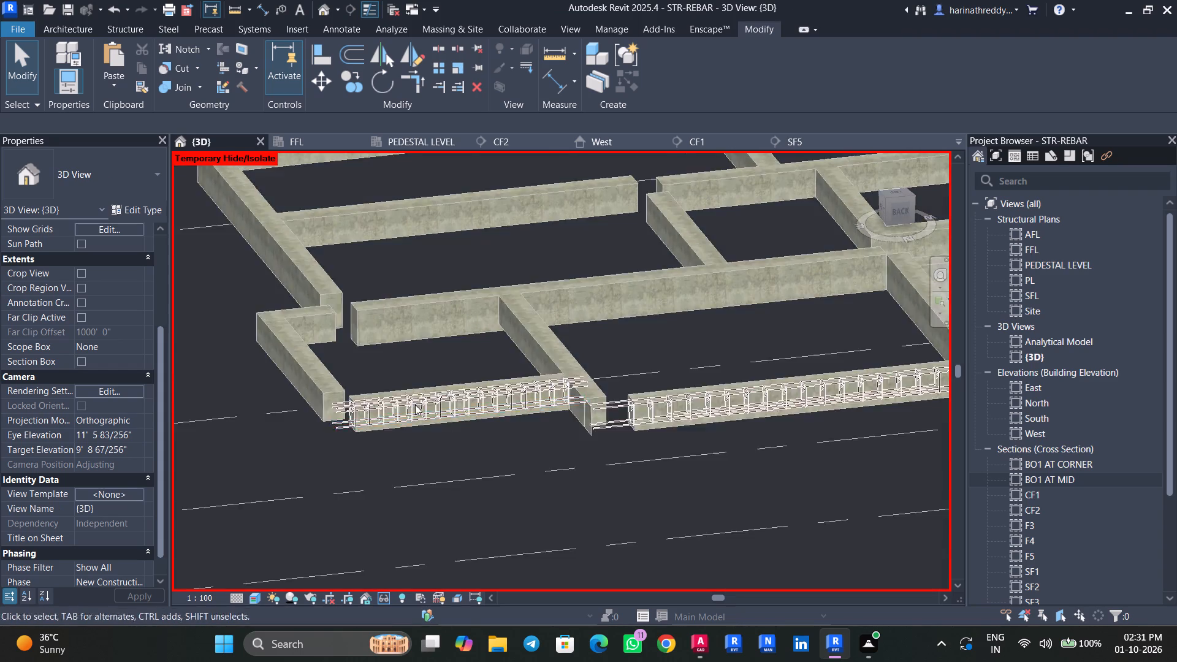
pyautogui.scroll(12, 405, 397)
pyautogui.scroll(-2, 593, 529)
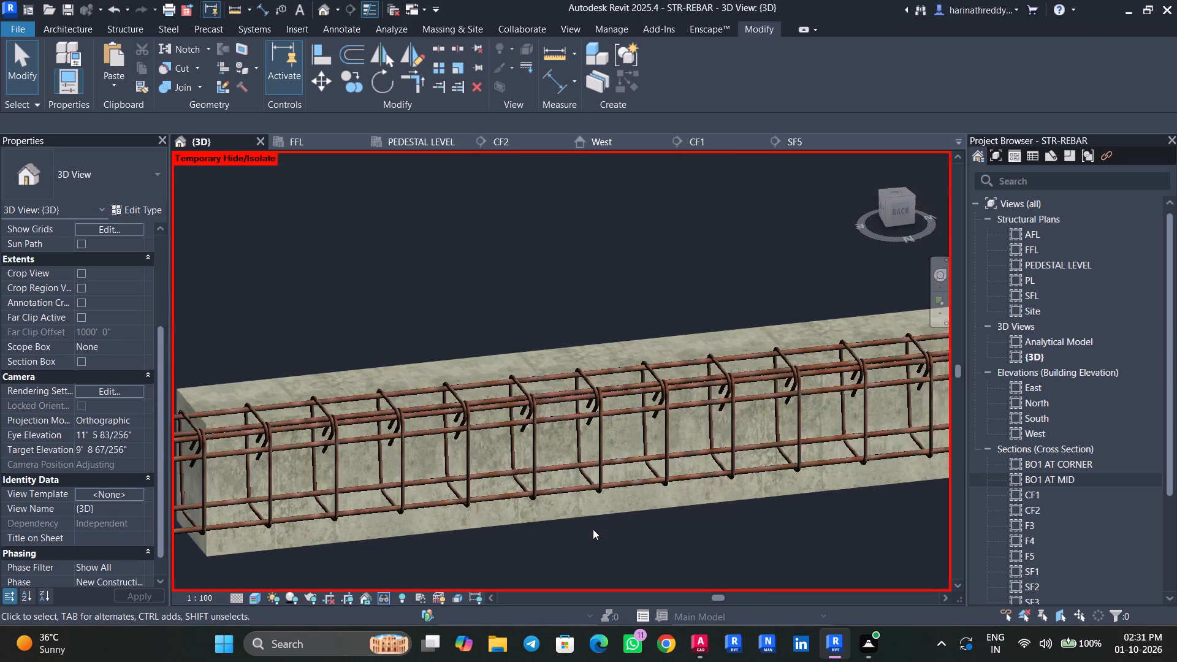
pyautogui.click(903, 215)
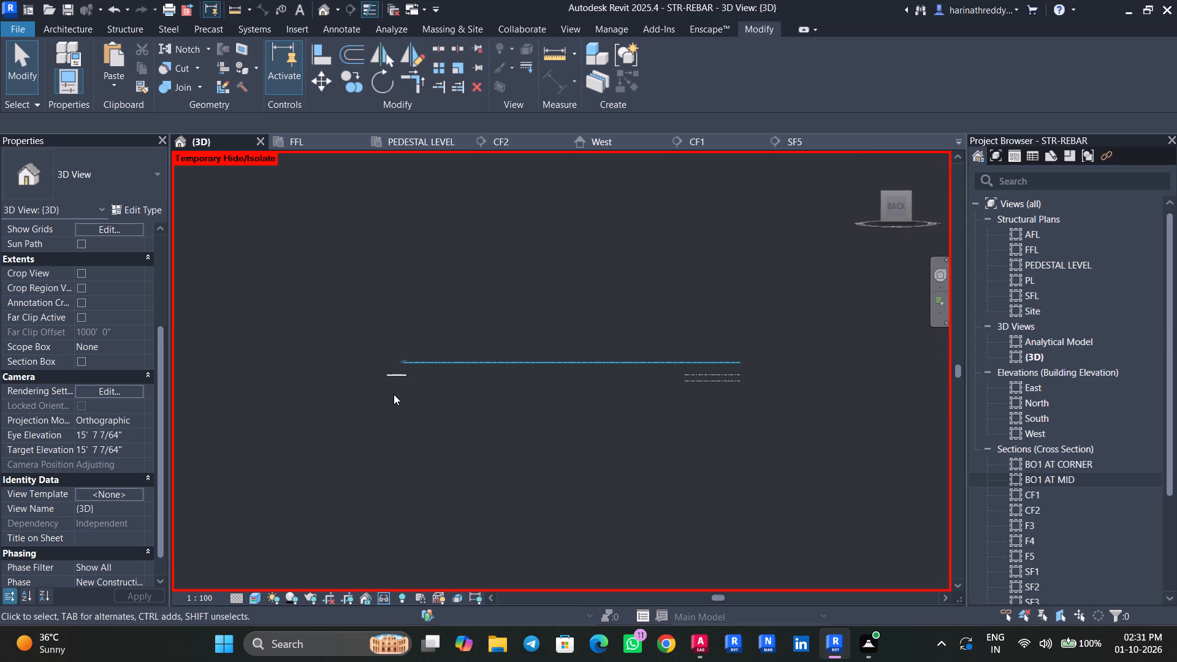
pyautogui.scroll(14, 395, 391)
pyautogui.moveTo(384, 367); pyautogui.dragTo(528, 522, button='middle')
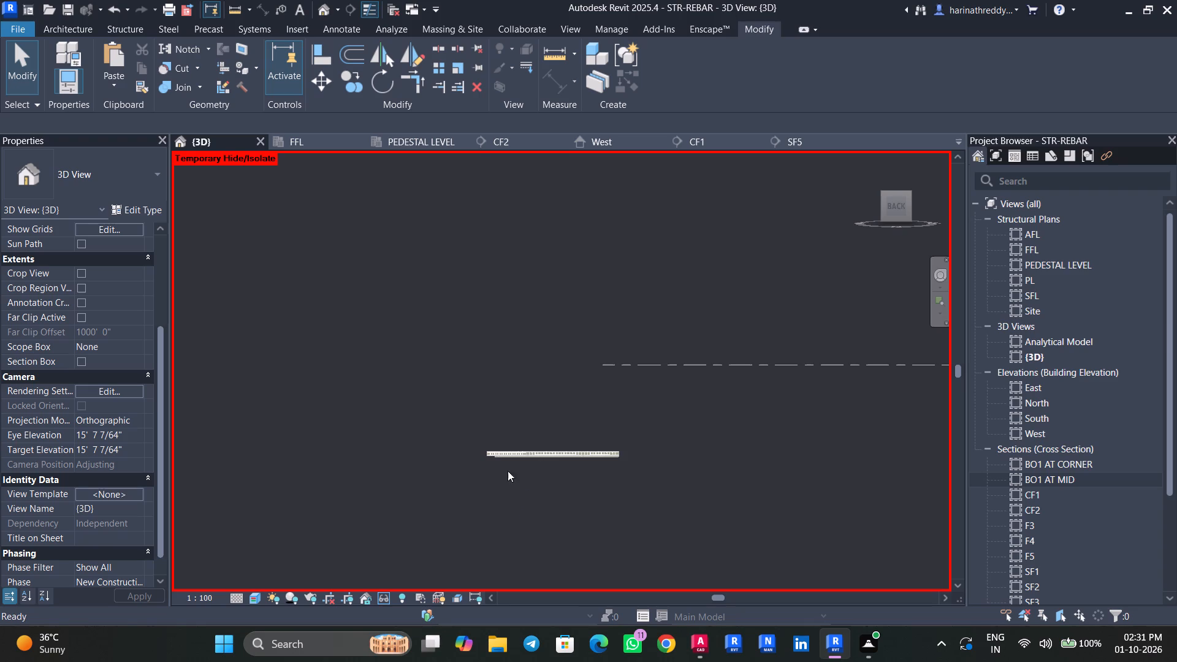
pyautogui.scroll(15, 476, 458)
pyautogui.moveTo(590, 463); pyautogui.dragTo(554, 523, button='middle')
pyautogui.scroll(4, 554, 523)
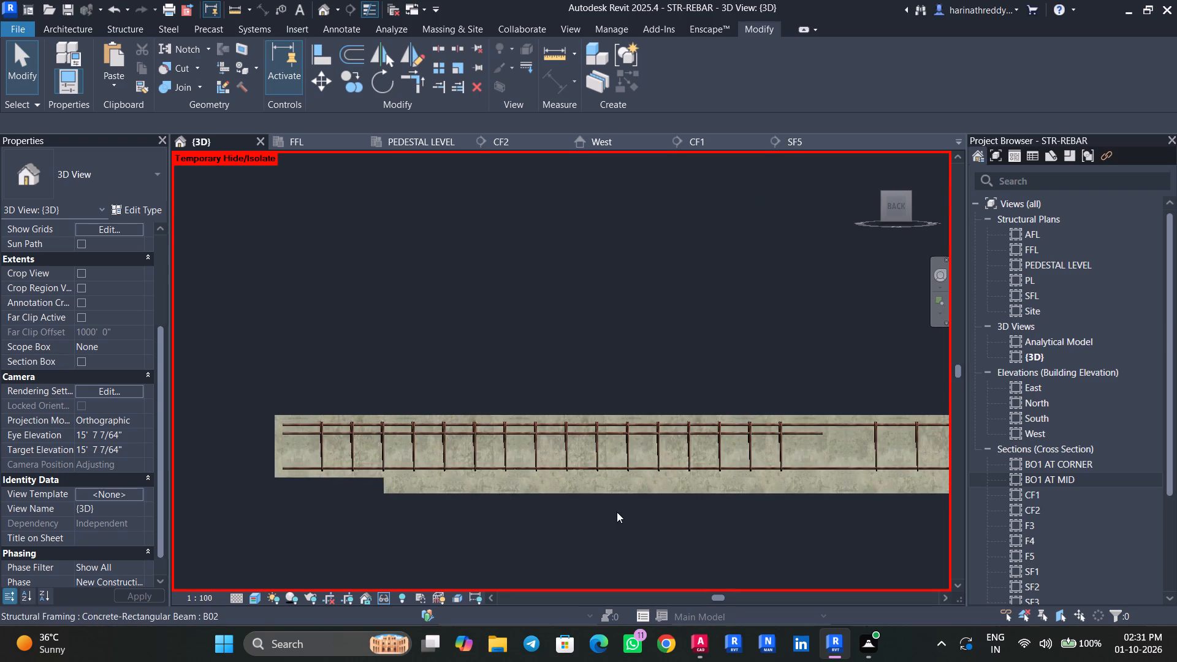
# Edit the sketch of the second-row H12 bars and shorten their left end to the third stirrup, leaving about 7' 1".
pyautogui.click(338, 437)
pyautogui.scroll(5, 289, 432)
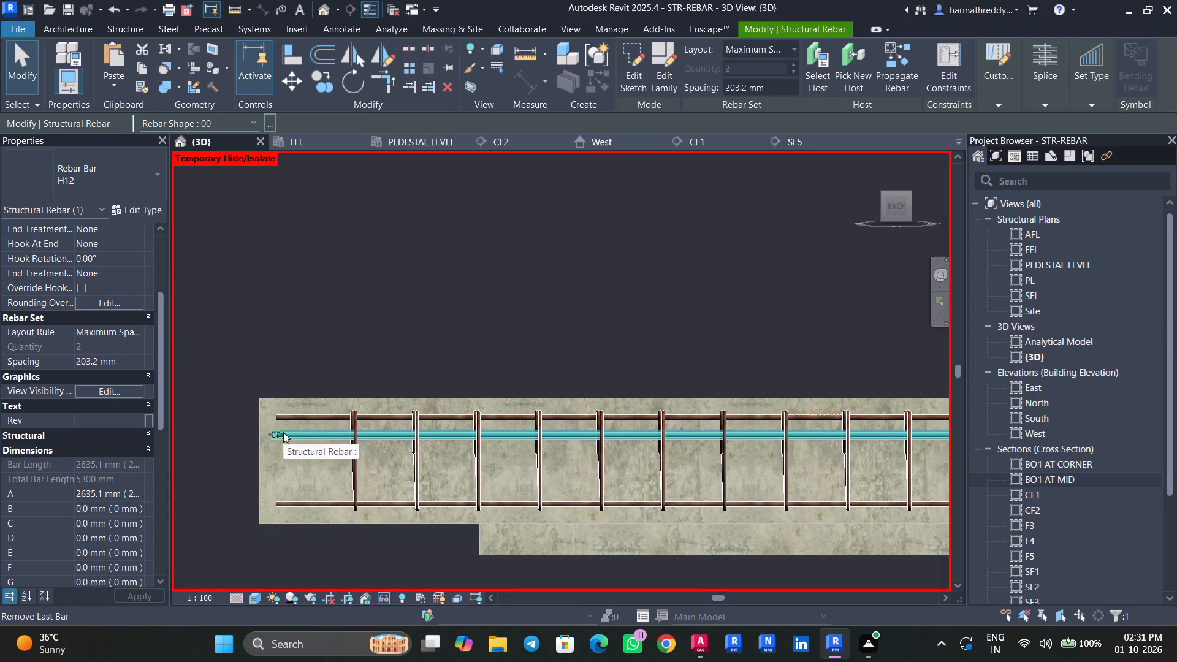
pyautogui.moveTo(283, 432); pyautogui.dragTo(368, 434)
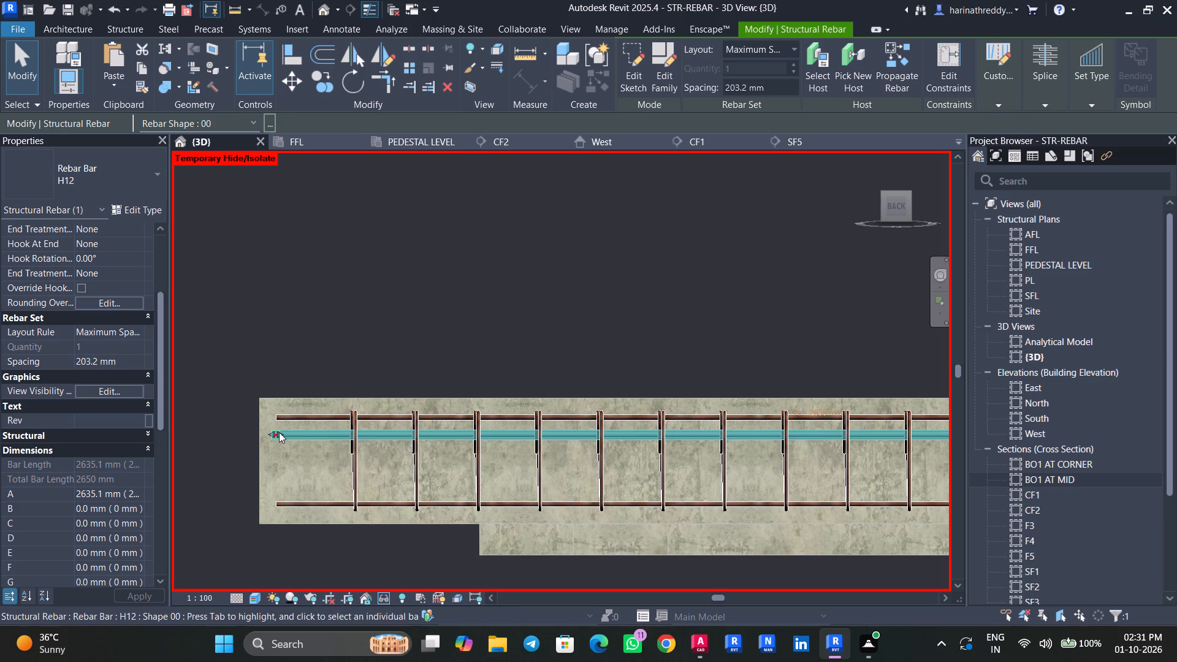
pyautogui.moveTo(279, 432); pyautogui.dragTo(390, 453)
pyautogui.click(644, 80)
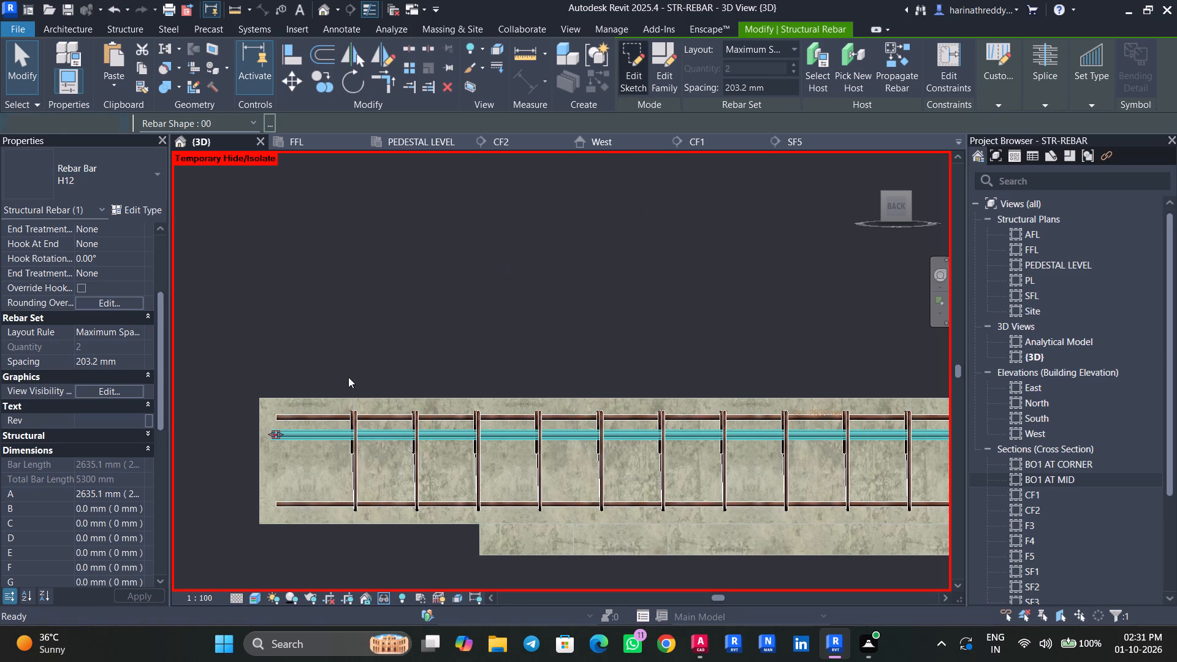
pyautogui.click(302, 435)
pyautogui.moveTo(275, 433); pyautogui.dragTo(352, 439)
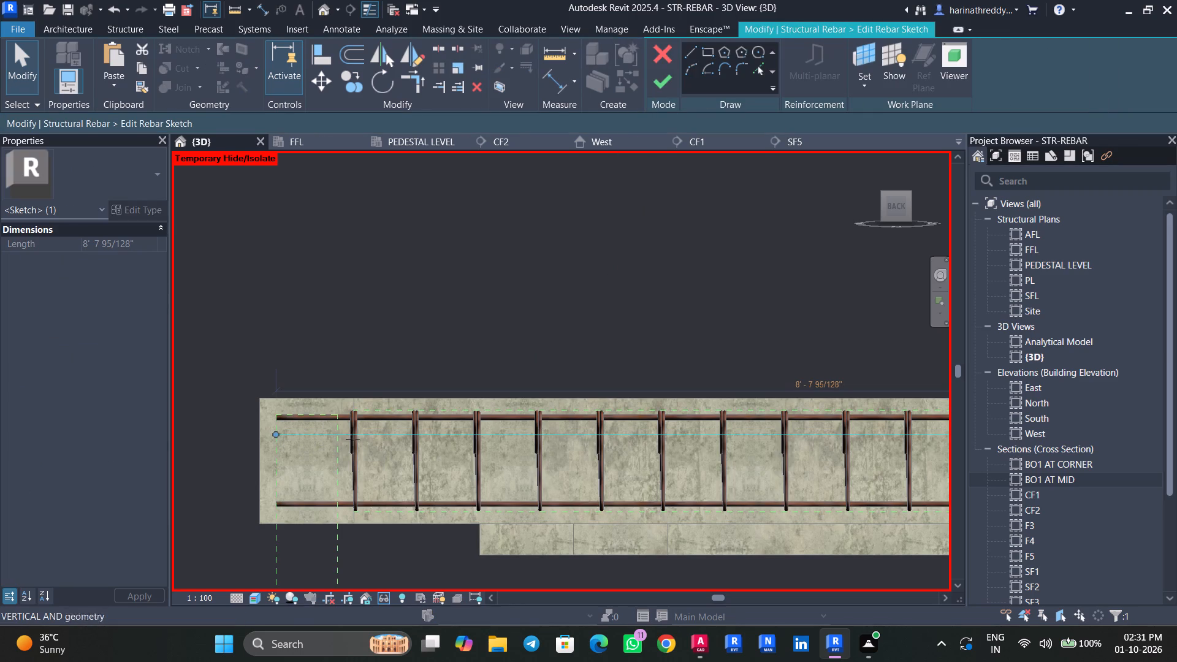
pyautogui.moveTo(352, 439); pyautogui.dragTo(429, 442)
pyautogui.scroll(4, 433, 435)
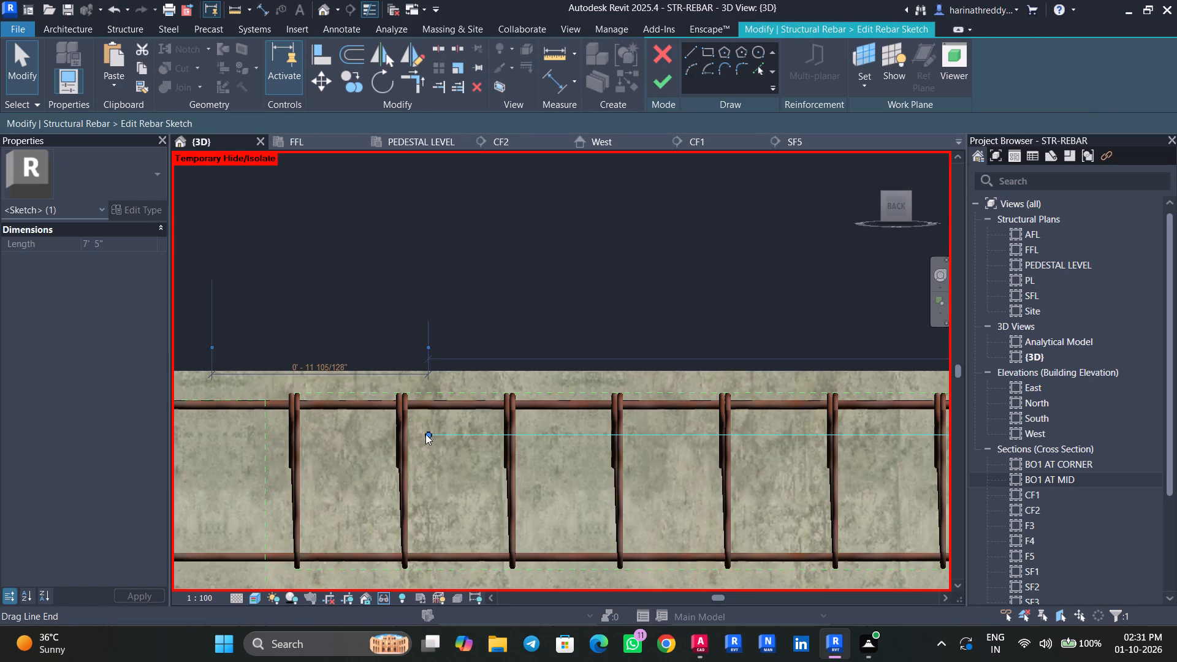
pyautogui.moveTo(427, 433); pyautogui.dragTo(508, 434)
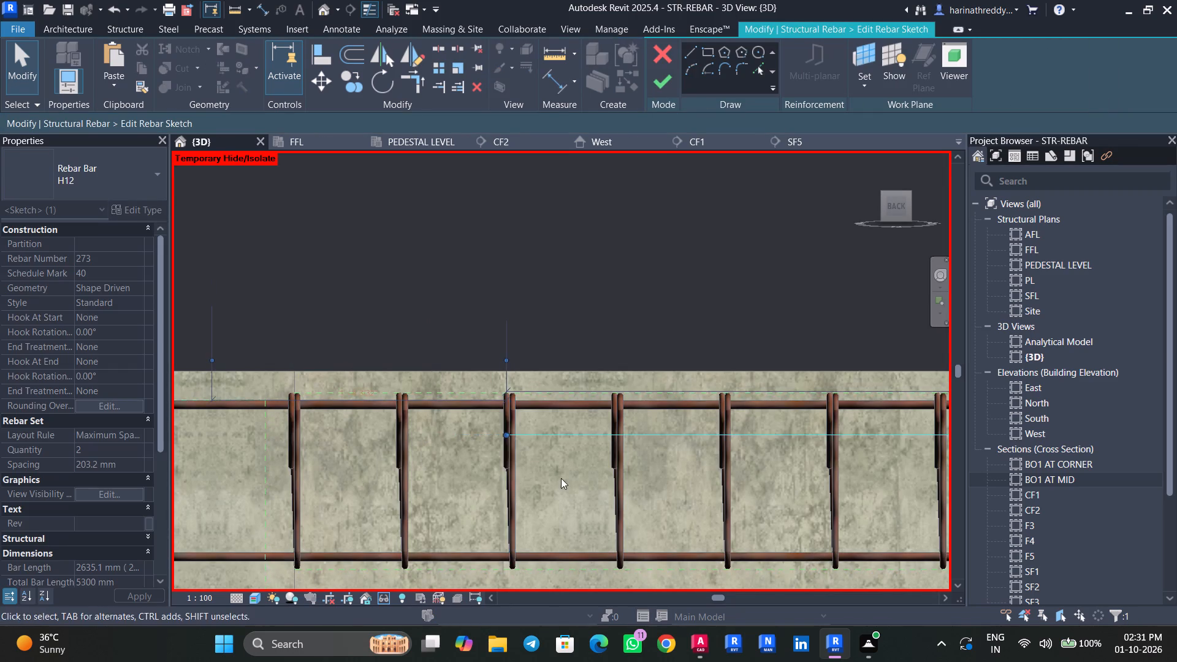
# Shorten the right end of the H12 bar sketch to the third-last stirrup, about 5' 5" overall, and finish the sketch.
pyautogui.moveTo(560, 477); pyautogui.dragTo(343, 465, button='middle')
pyautogui.scroll(-8, 344, 465)
pyautogui.moveTo(876, 474); pyautogui.dragTo(704, 491, button='middle')
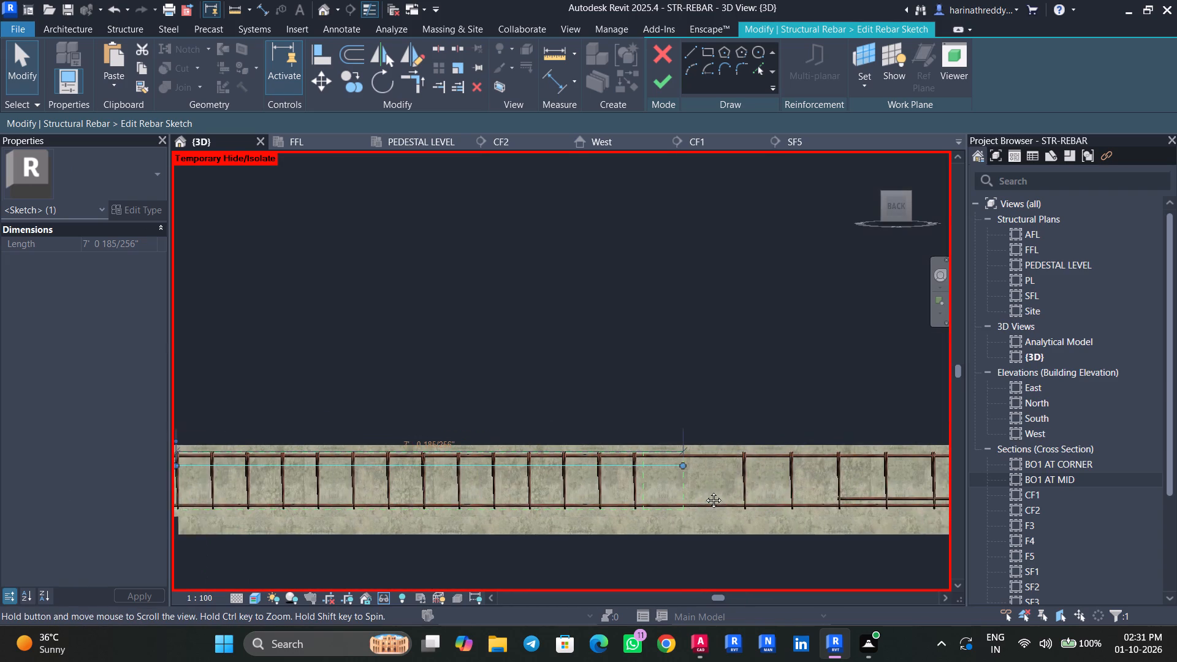
pyautogui.moveTo(704, 491); pyautogui.dragTo(568, 493, button='middle')
pyautogui.moveTo(517, 498); pyautogui.dragTo(668, 491, button='middle')
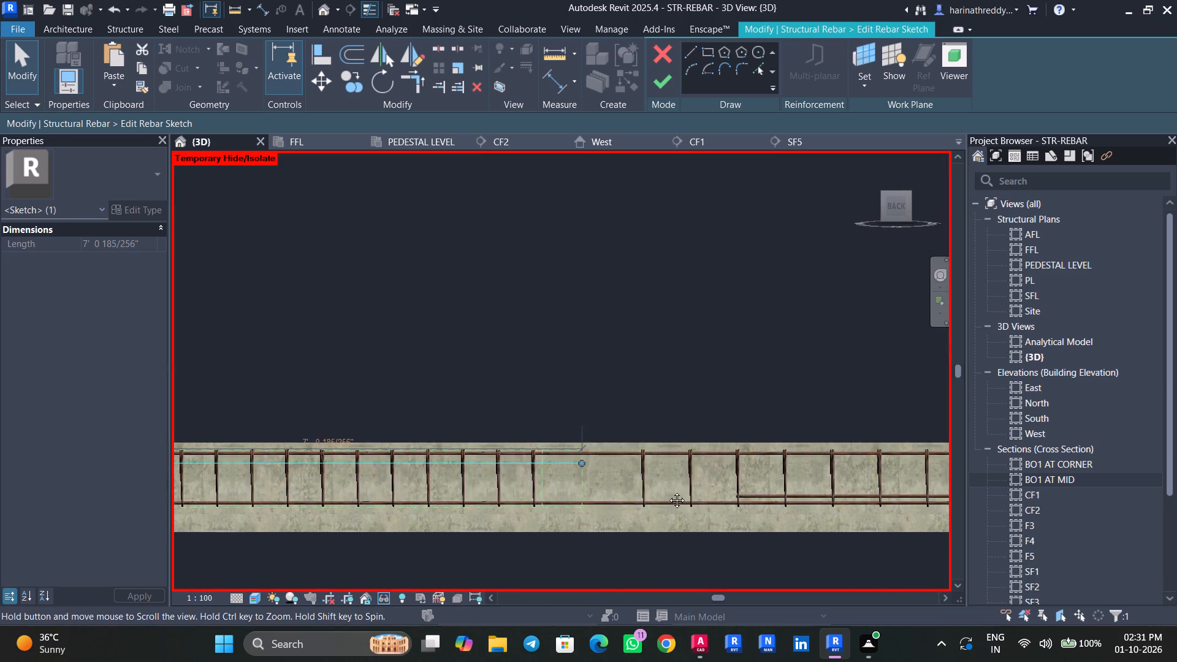
pyautogui.moveTo(668, 491); pyautogui.dragTo(693, 492, button='middle')
pyautogui.scroll(6, 681, 479)
pyautogui.moveTo(727, 444); pyautogui.dragTo(508, 444)
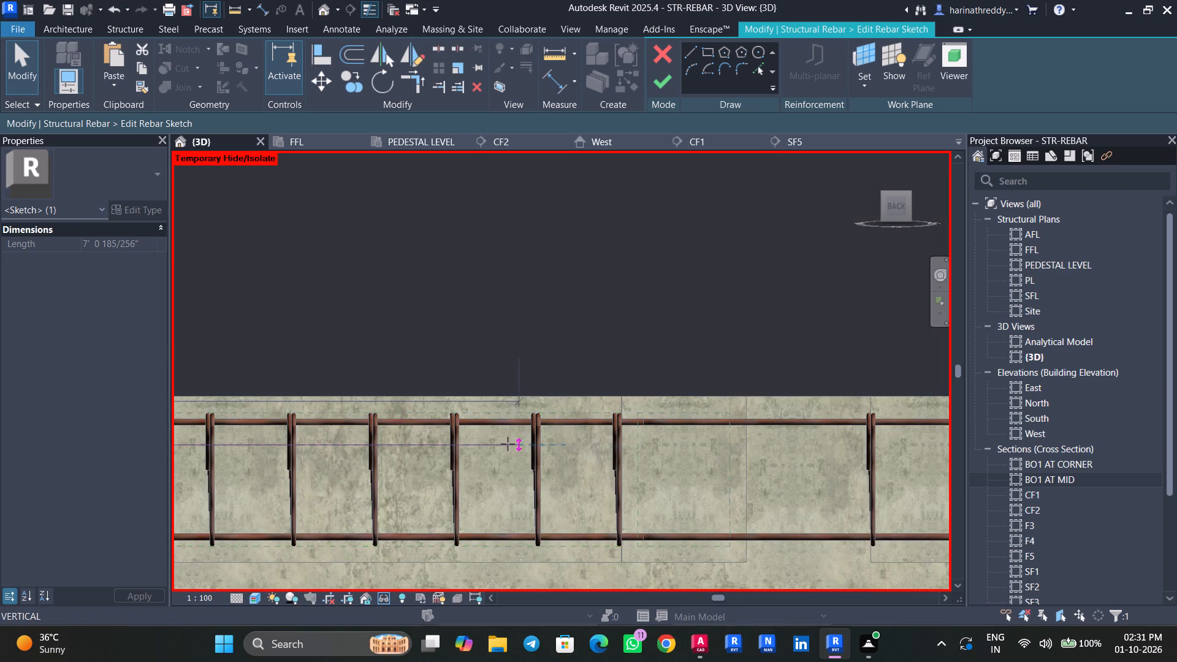
pyautogui.moveTo(508, 444); pyautogui.dragTo(457, 444)
pyautogui.scroll(-4, 470, 470)
pyautogui.moveTo(470, 470); pyautogui.dragTo(703, 494, button='middle')
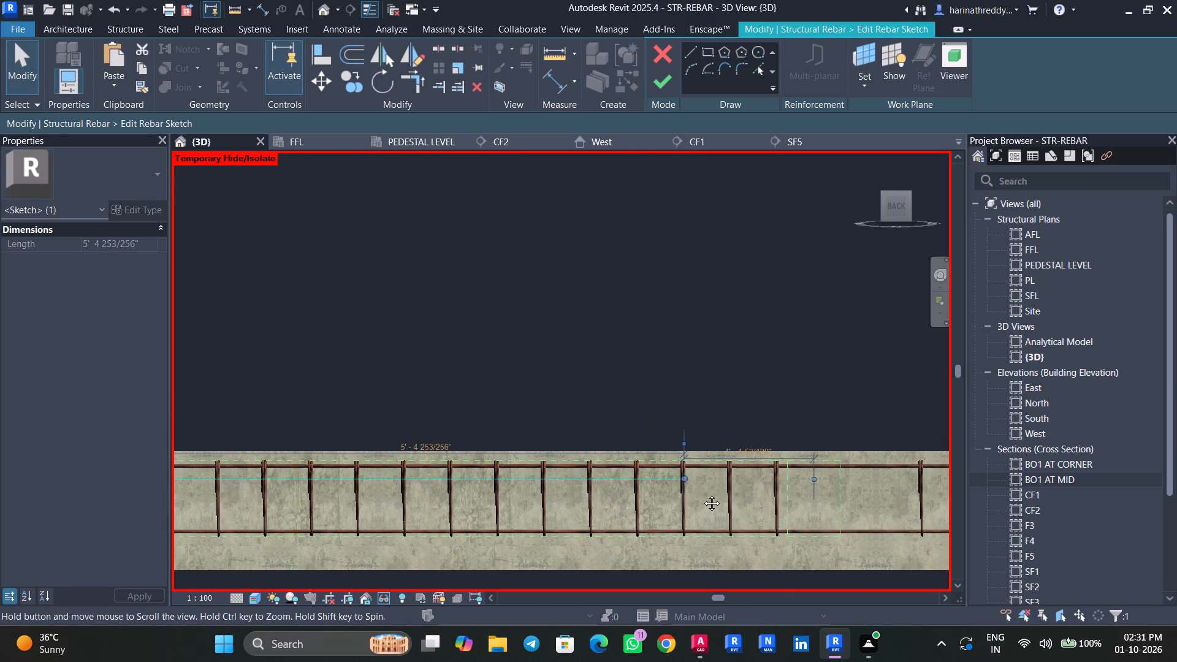
pyautogui.moveTo(703, 494); pyautogui.dragTo(820, 484, button='middle')
pyautogui.scroll(-3, 820, 484)
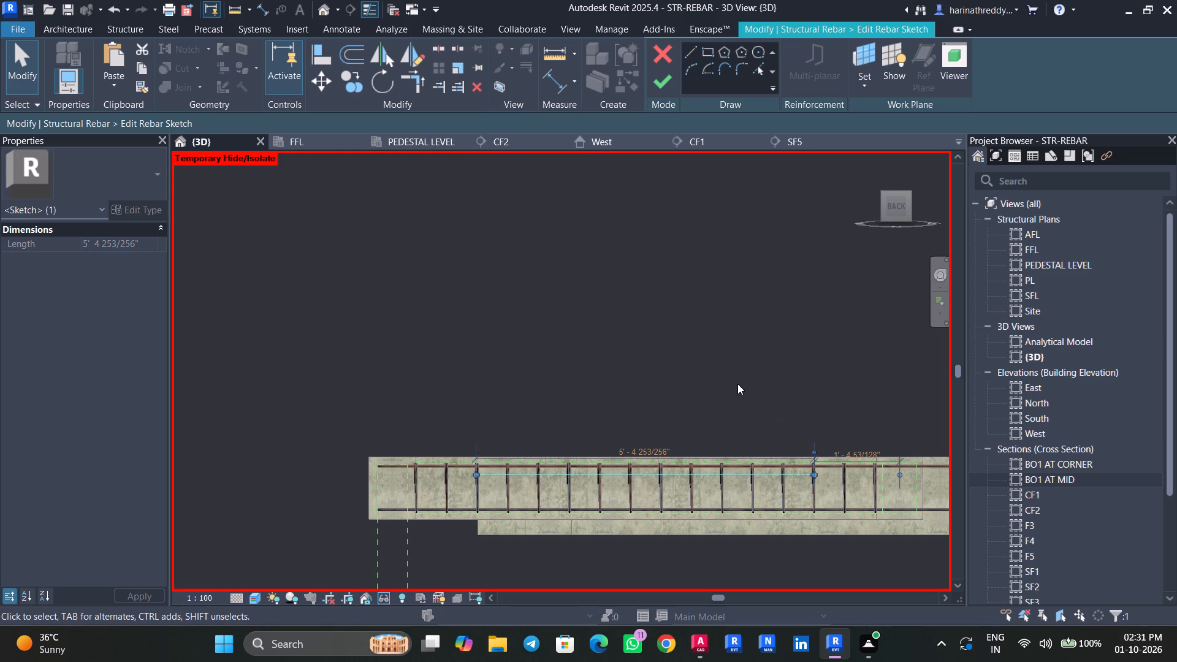
pyautogui.click(662, 92)
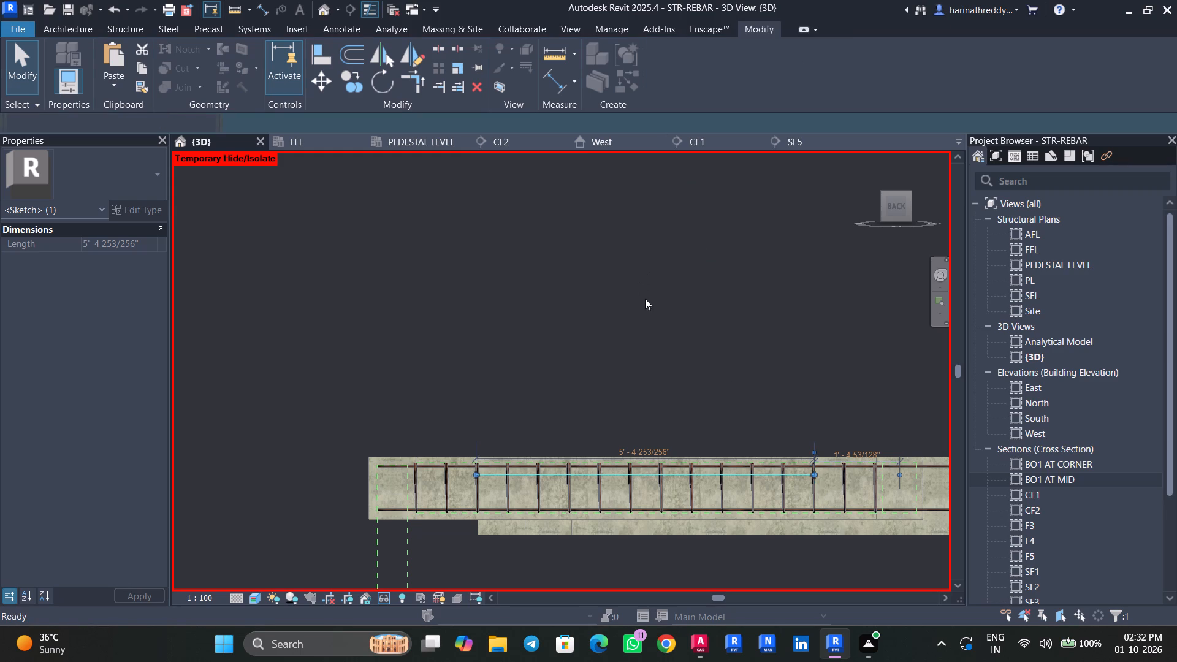
pyautogui.press('Escape')
pyautogui.press('Escape')
# Examine the shortened second-row H12 bars and the junction with the neighbouring beam's reinforcement in the {3D} view.
pyautogui.scroll(-4, 645, 307)
pyautogui.keyDown('shift'); pyautogui.moveTo(652, 307); pyautogui.dragTo(652, 317, button='middle'); pyautogui.keyUp('shift')
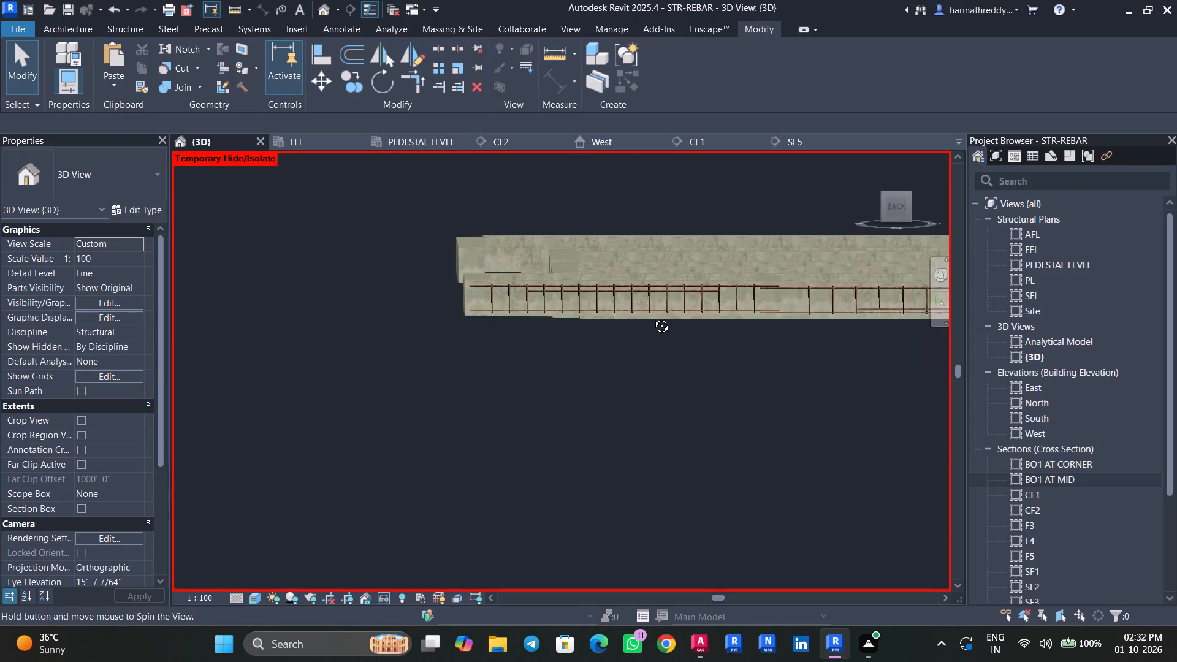
pyautogui.keyDown('shift'); pyautogui.moveTo(652, 317); pyautogui.dragTo(654, 335, button='middle'); pyautogui.keyUp('shift')
pyautogui.moveTo(658, 290); pyautogui.dragTo(601, 570, button='middle')
pyautogui.moveTo(619, 381); pyautogui.dragTo(601, 611, button='middle')
pyautogui.scroll(5, 446, 343)
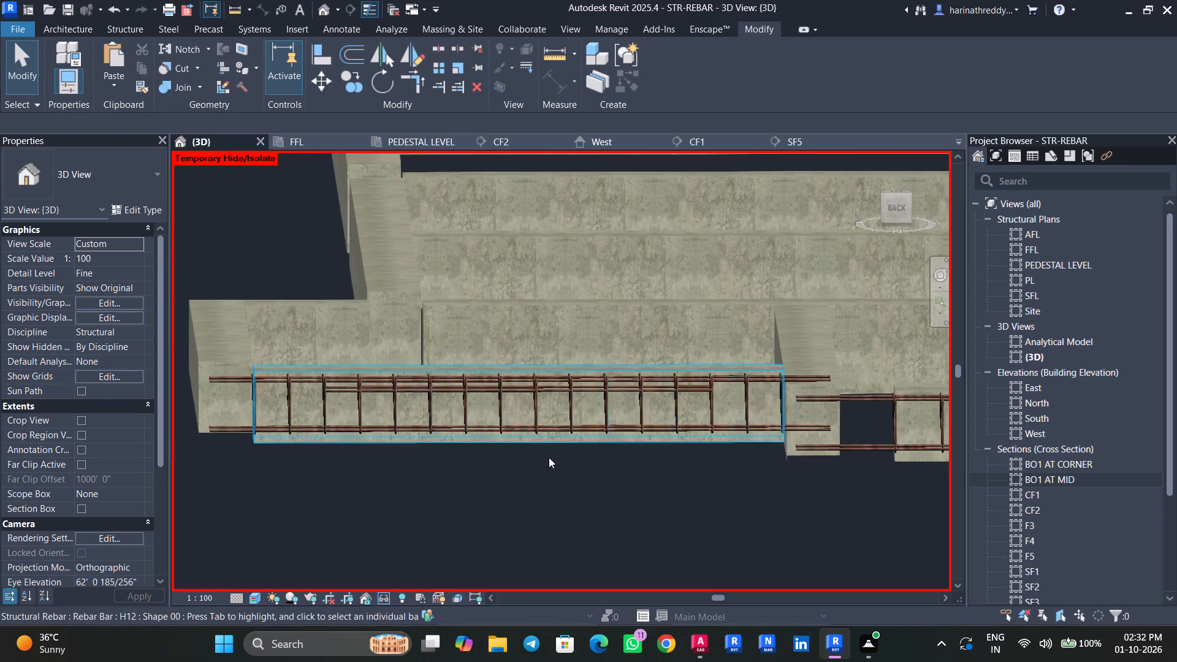
pyautogui.scroll(-3, 563, 489)
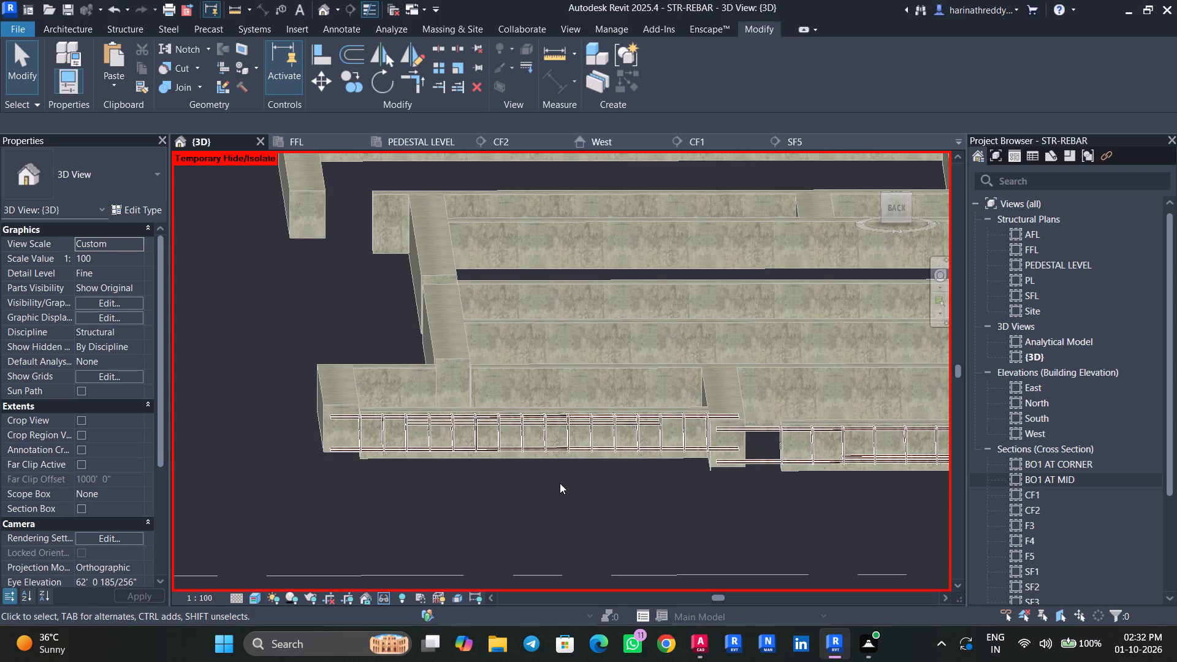
pyautogui.moveTo(555, 483); pyautogui.dragTo(459, 512, button='middle')
pyautogui.scroll(5, 596, 479)
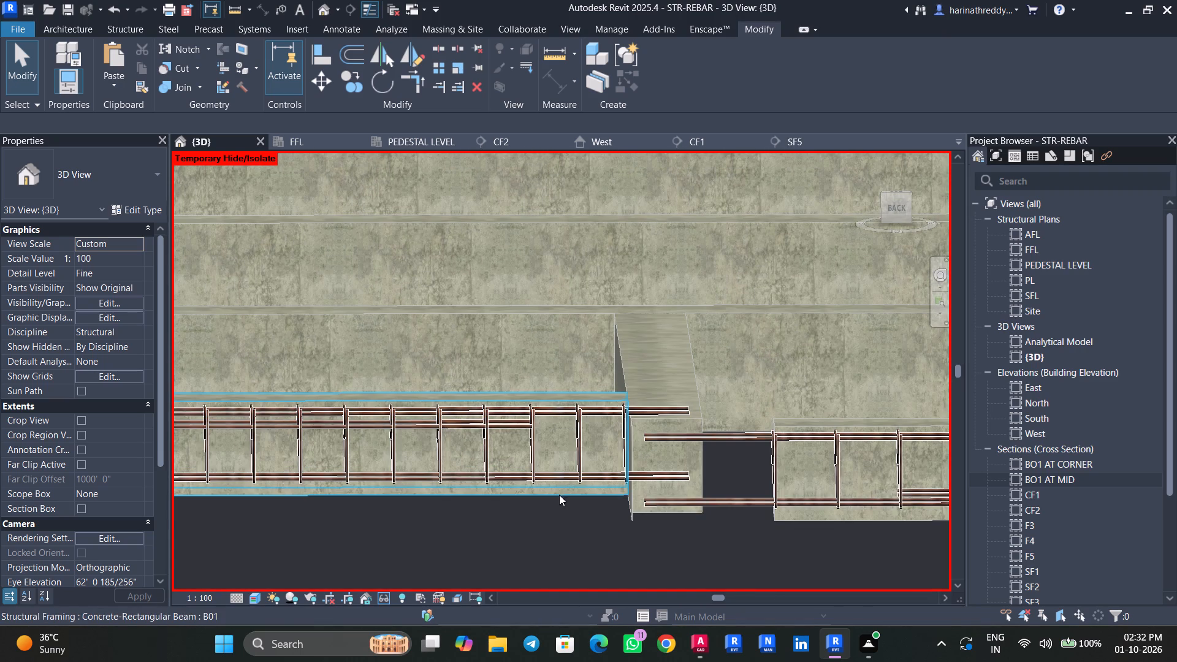
pyautogui.scroll(-2, 462, 500)
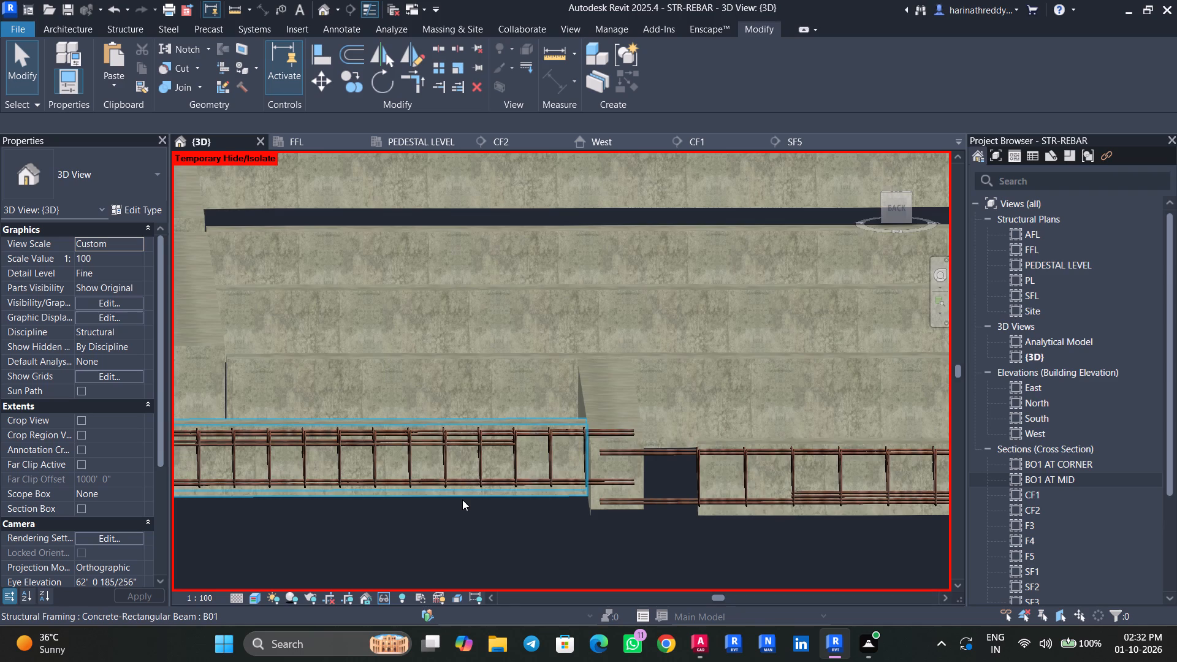
pyautogui.scroll(-3, 462, 500)
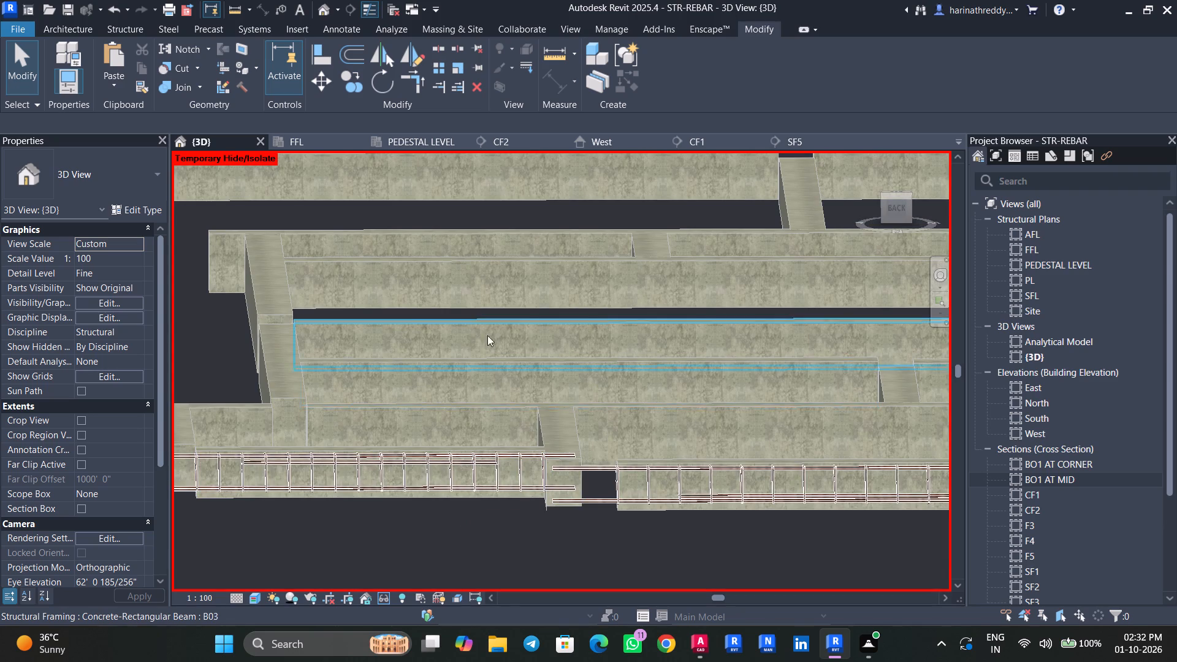
# Open the PL structural plan and examine the reinforced beams and section marks between grids A and F.
pyautogui.doubleClick(1036, 283)
pyautogui.moveTo(431, 441); pyautogui.dragTo(432, 441, button='middle')
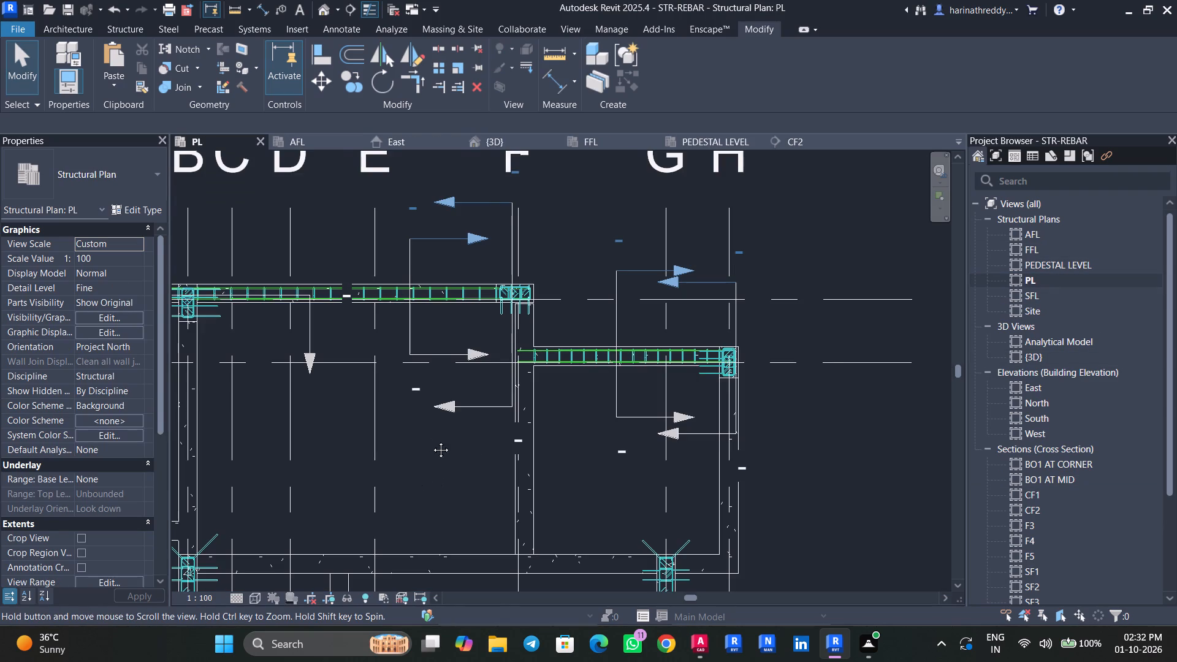
pyautogui.moveTo(432, 441); pyautogui.dragTo(712, 462, button='middle')
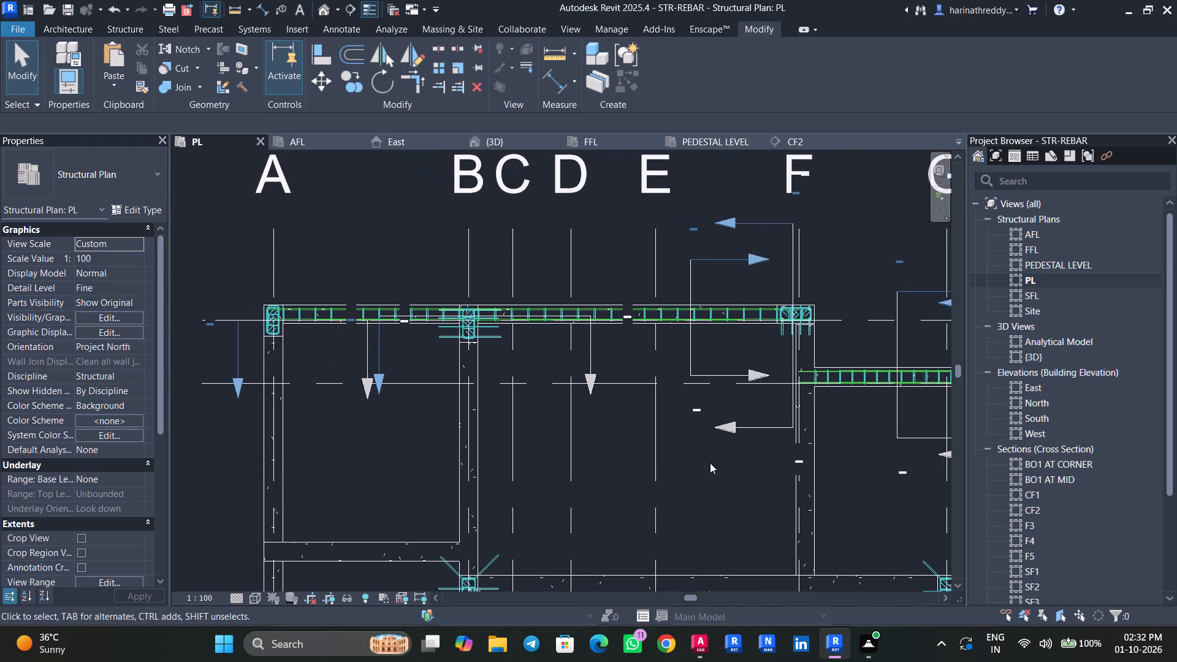
pyautogui.moveTo(709, 463); pyautogui.dragTo(687, 478, button='middle')
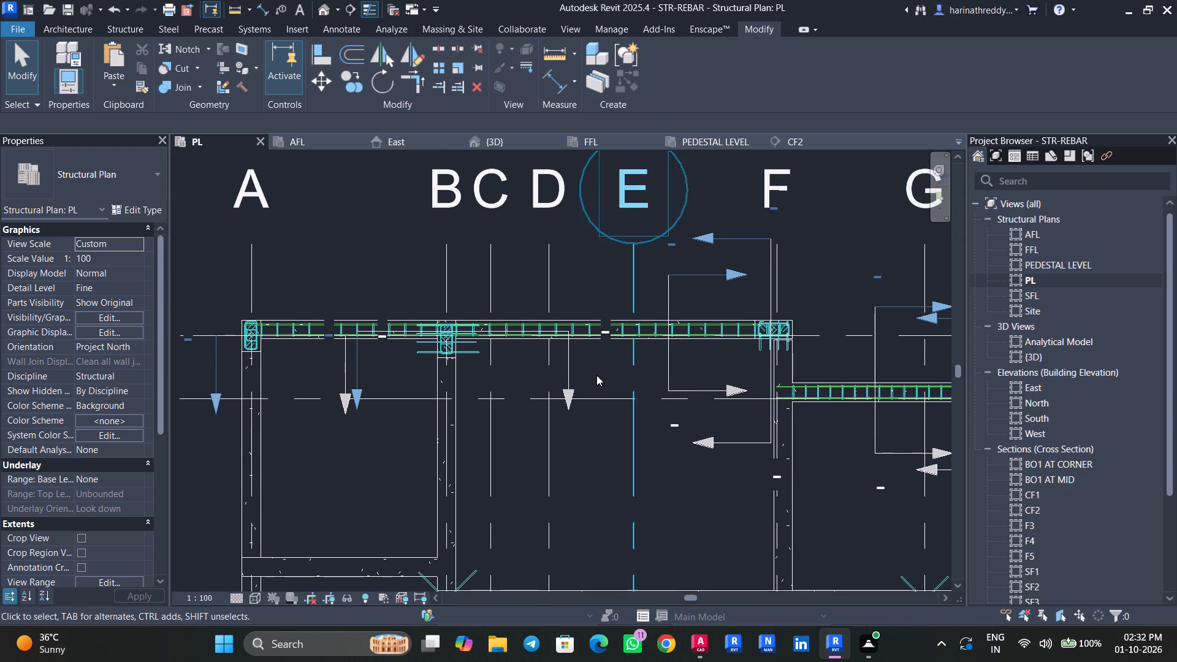
pyautogui.scroll(9, 620, 325)
pyautogui.click(579, 389)
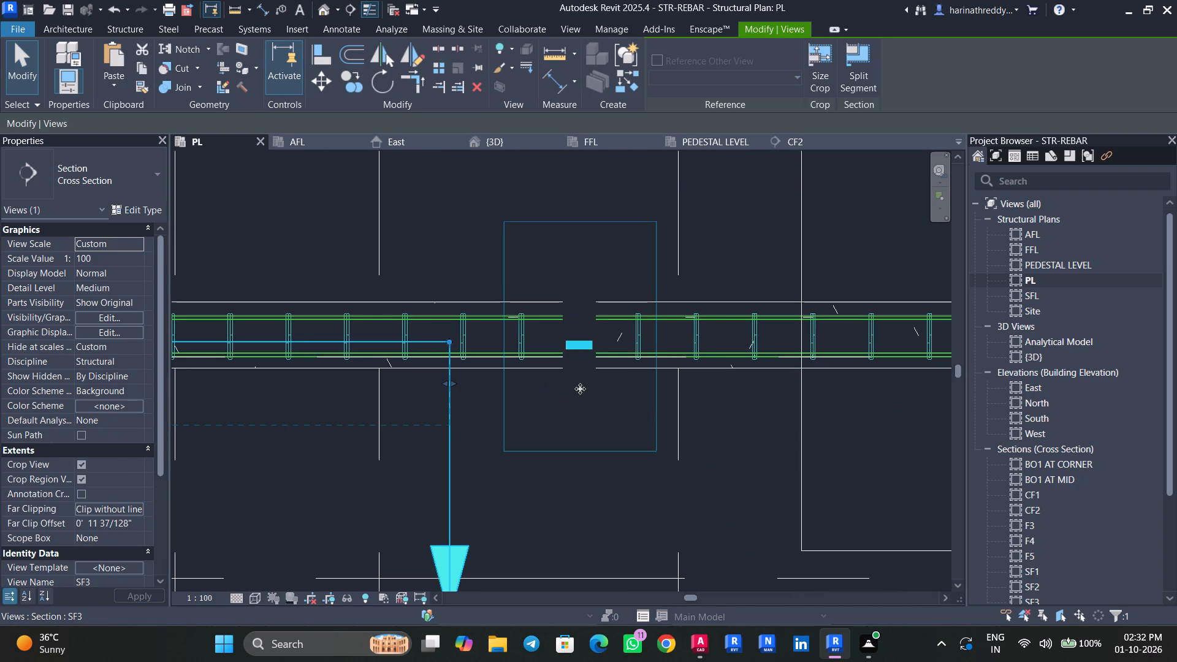
pyautogui.press('Escape')
pyautogui.press('Escape')
pyautogui.press('Escape')
pyautogui.scroll(-4, 566, 438)
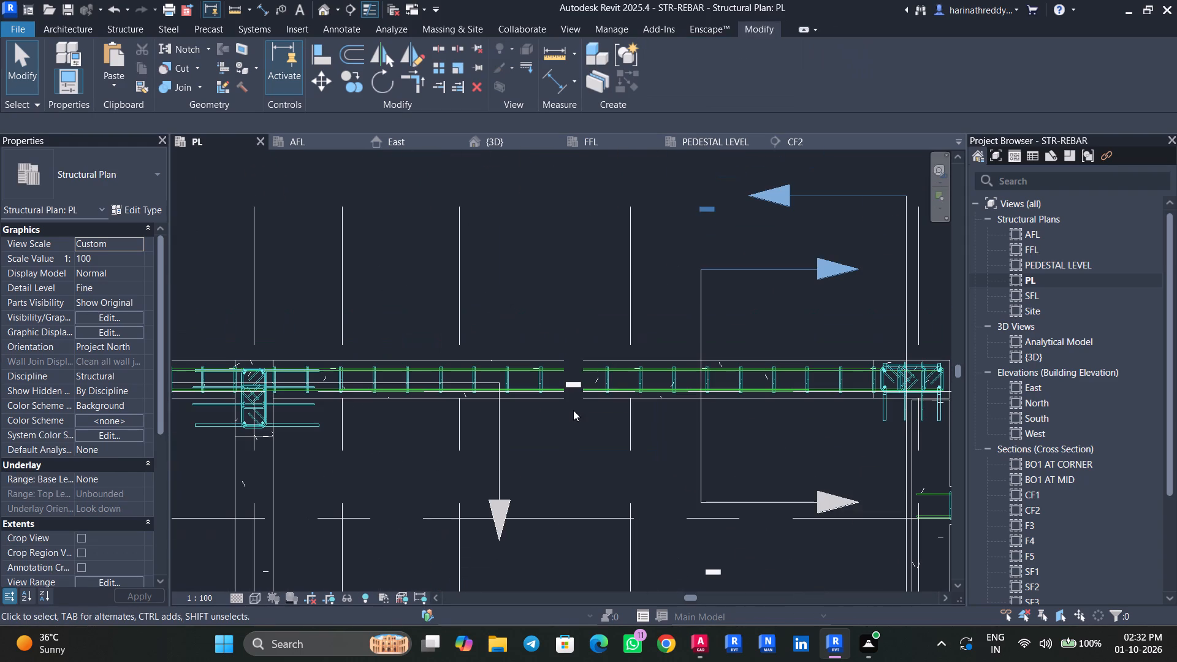
# Examine section SF3, the B01 beam between grids B and F, and the section marks around grids F to H.
pyautogui.click(573, 409)
pyautogui.scroll(-3, 573, 409)
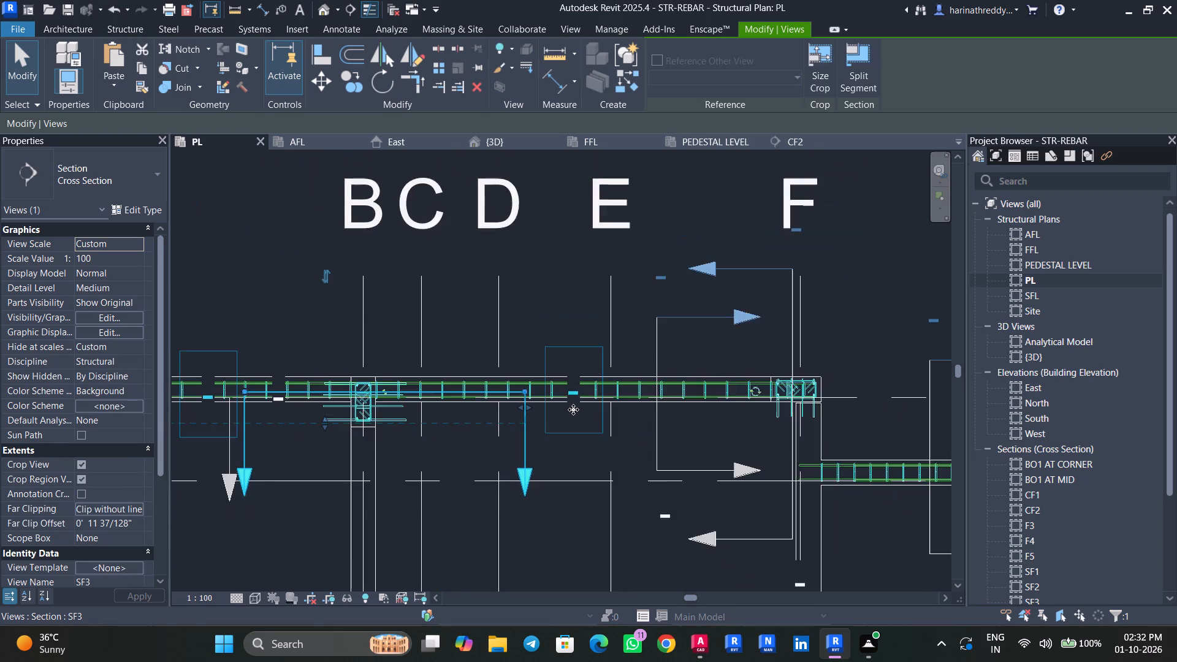
pyautogui.scroll(-3, 573, 409)
pyautogui.press('Escape')
pyautogui.press('Escape')
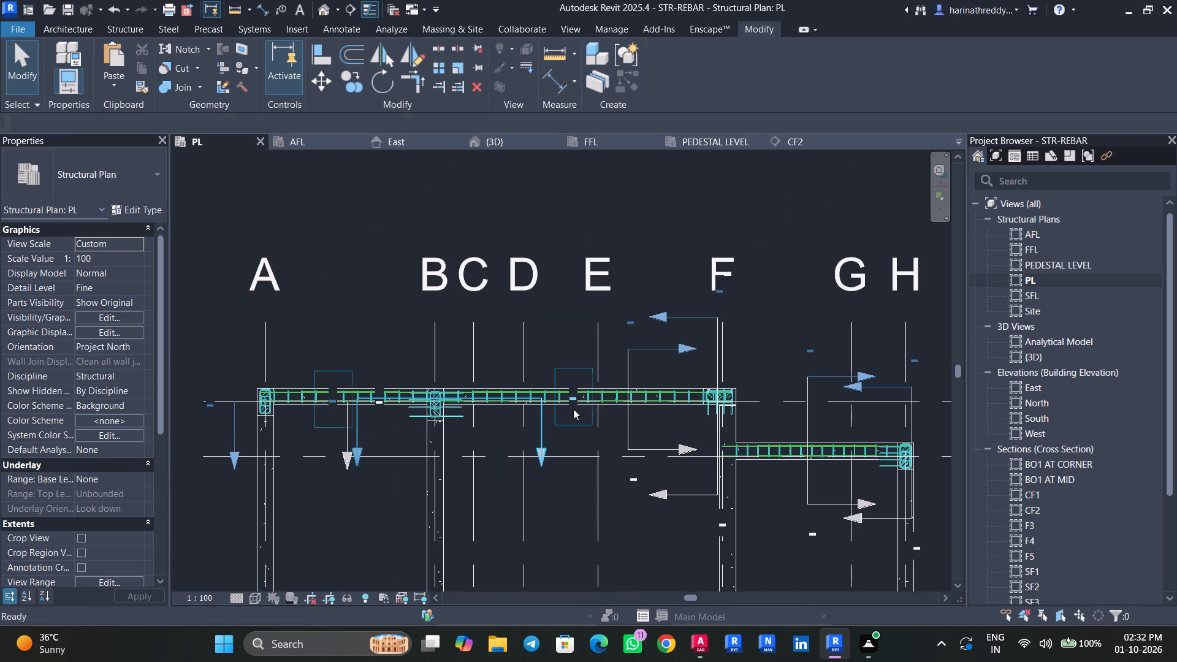
pyautogui.press('Escape')
pyautogui.click(541, 459)
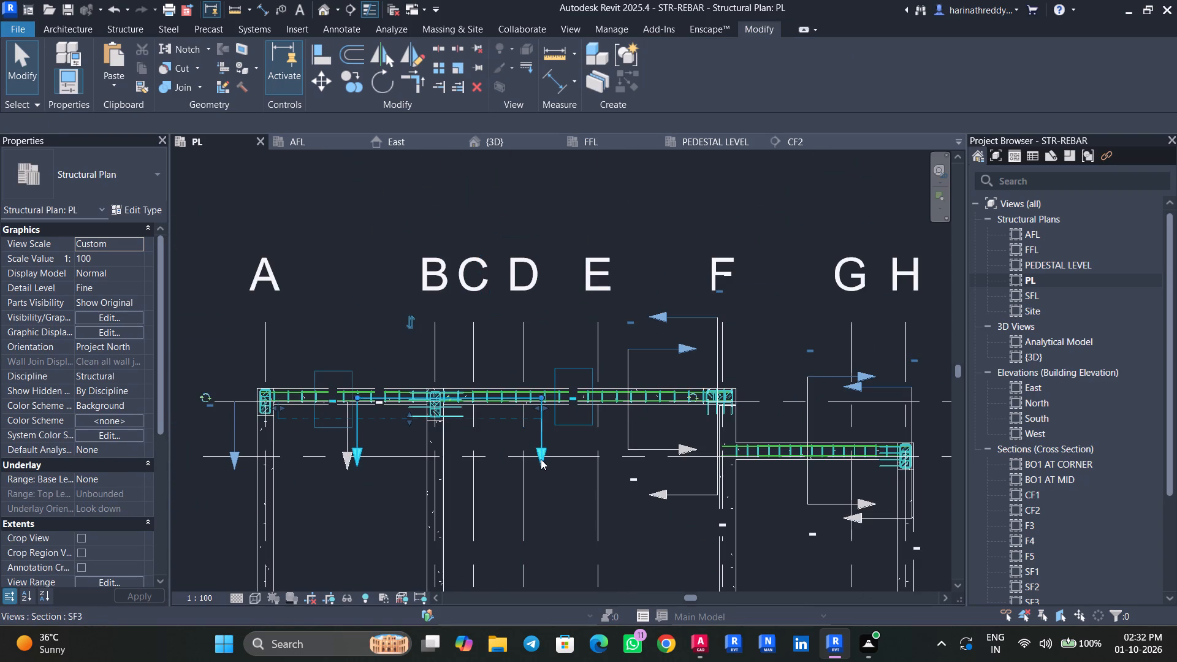
pyautogui.press('Escape')
pyautogui.press('Escape')
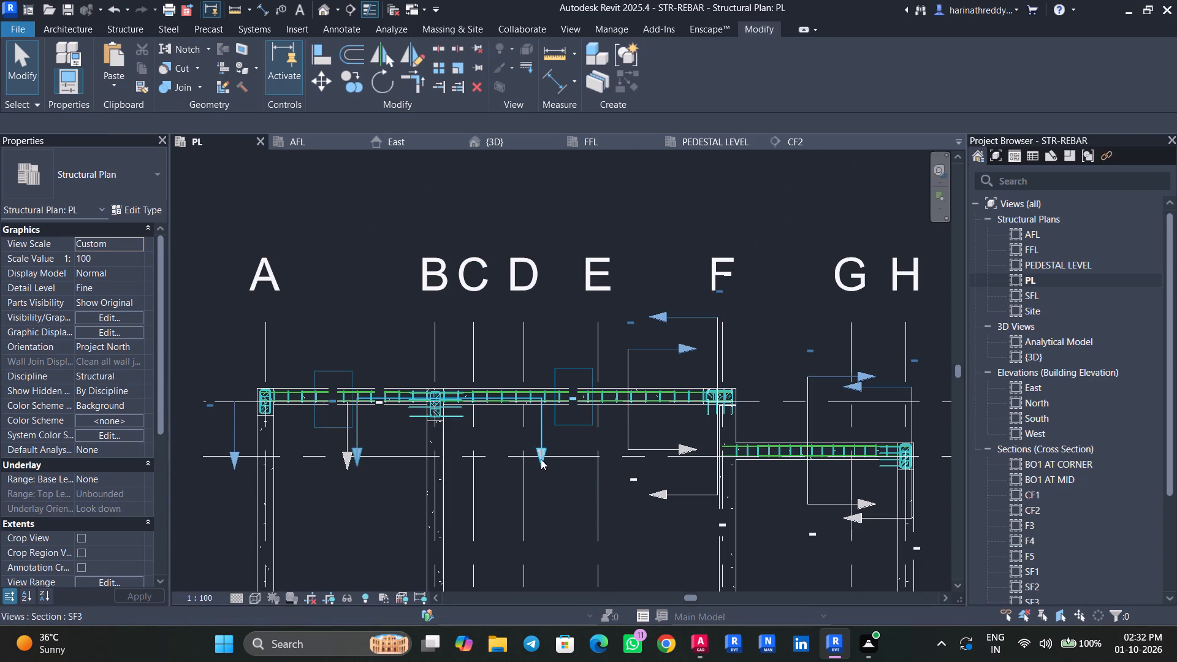
pyautogui.click(575, 411)
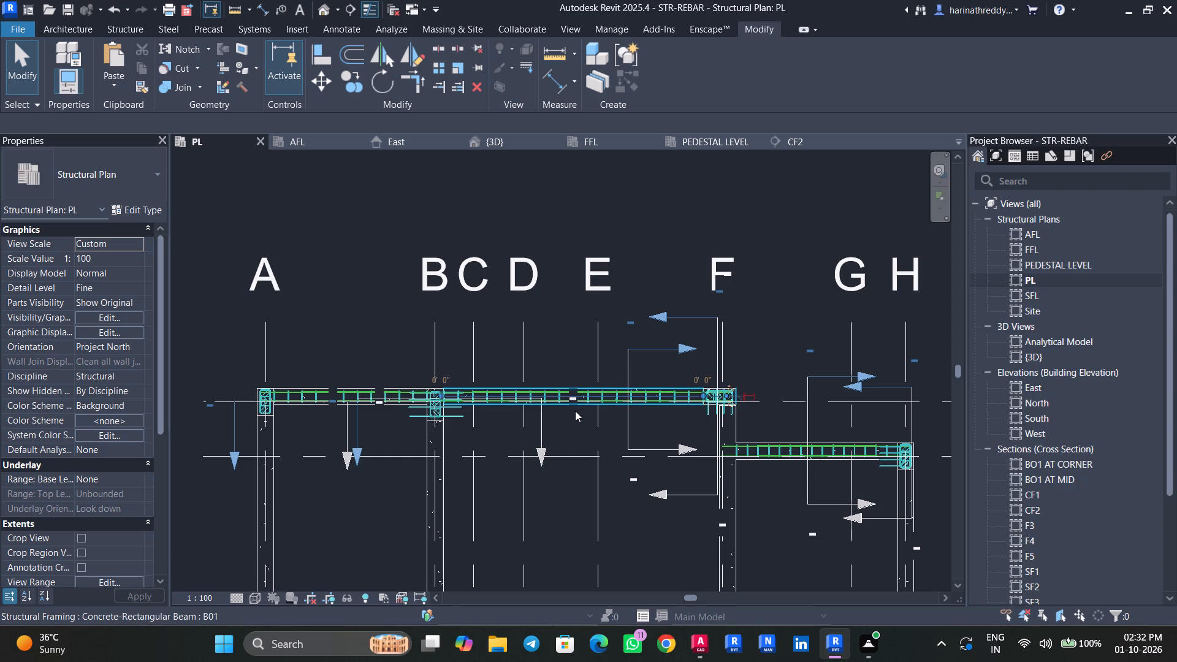
pyautogui.press('Escape')
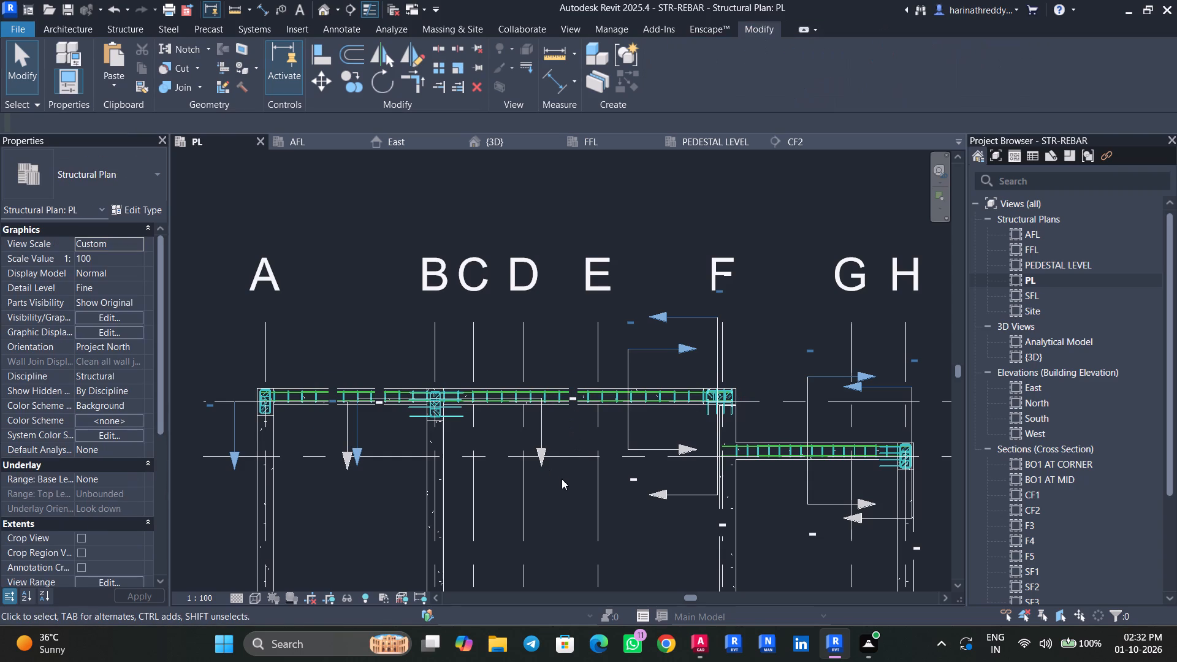
pyautogui.moveTo(562, 479); pyautogui.dragTo(547, 535, button='middle')
pyautogui.moveTo(612, 539); pyautogui.dragTo(537, 497, button='middle')
pyautogui.scroll(-2, 714, 523)
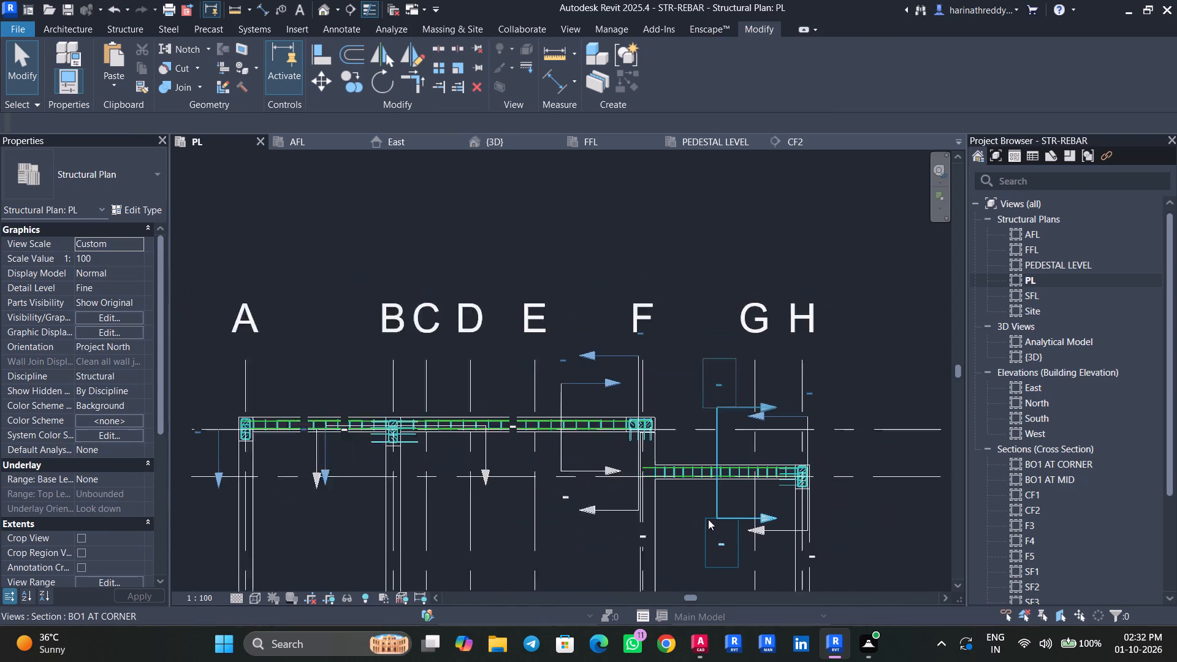
# Examine the types of the beams running along grids F and H below grid 6.
pyautogui.click(662, 518)
pyautogui.press('Escape')
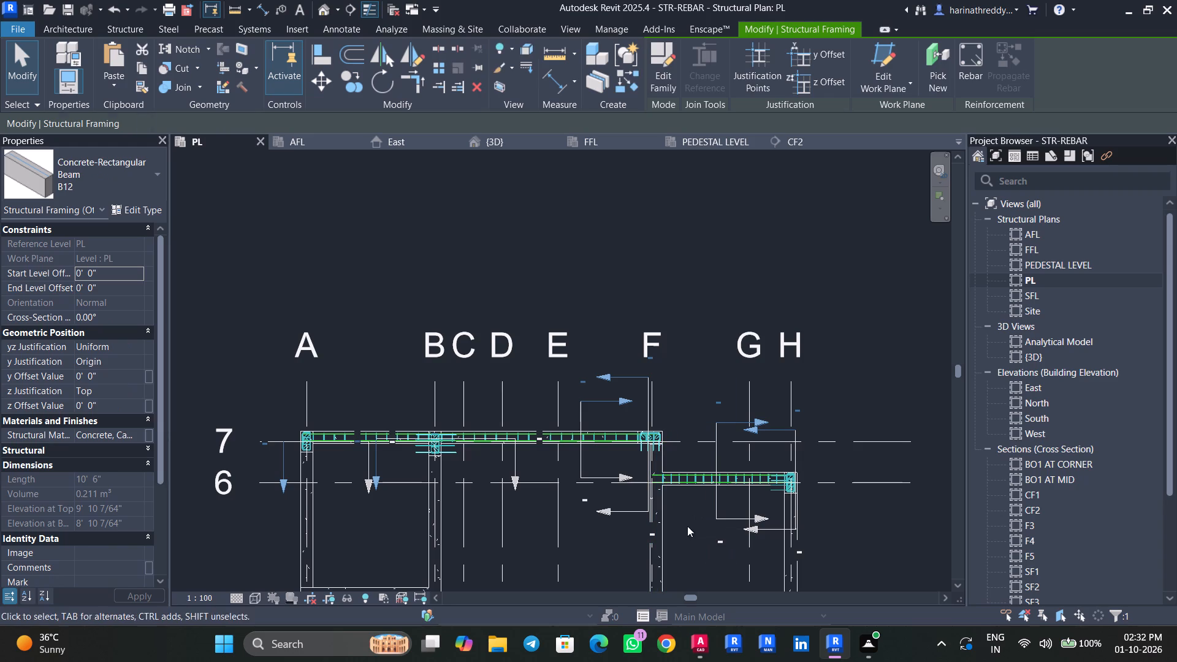
pyautogui.press('Escape')
pyautogui.click(794, 519)
pyautogui.moveTo(824, 528); pyautogui.dragTo(818, 450, button='middle')
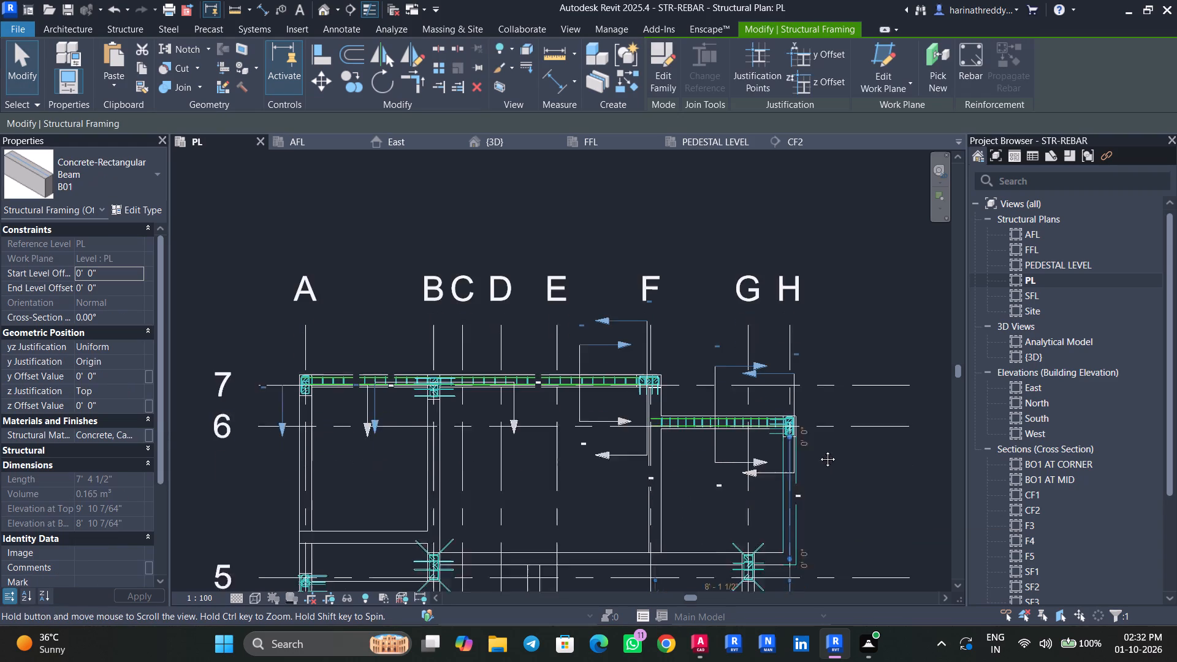
pyautogui.moveTo(818, 450); pyautogui.dragTo(803, 389, button='middle')
pyautogui.scroll(4, 780, 420)
pyautogui.press('Escape')
pyautogui.press('Escape')
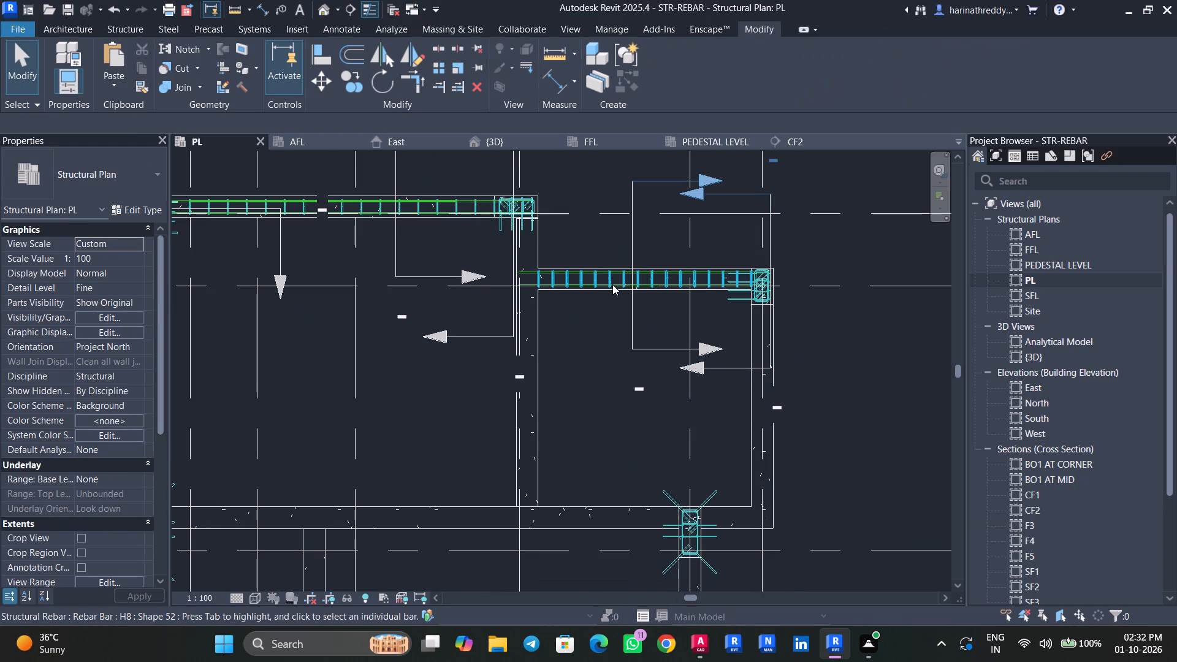
# Propagate the reinforcement of the B01 beam on grid 6, between grids F and H, to the B01 beam along grid H.
pyautogui.scroll(4, 614, 284)
pyautogui.click(609, 254)
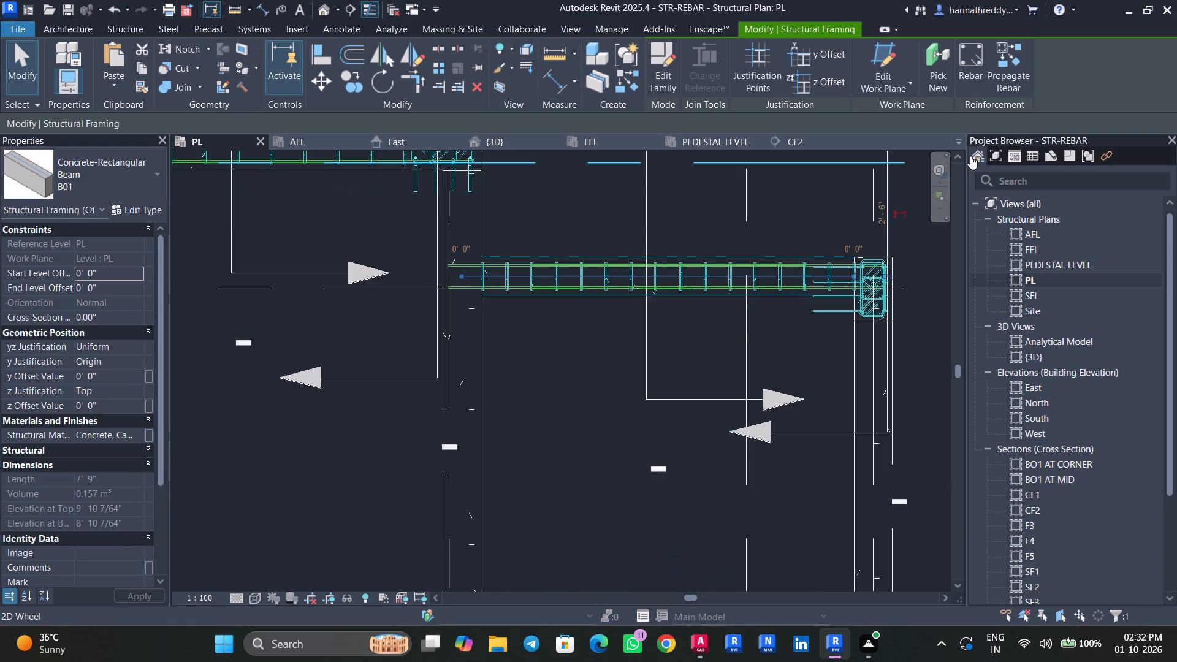
pyautogui.click(1014, 80)
pyautogui.click(856, 411)
pyautogui.moveTo(908, 448); pyautogui.dragTo(782, 352, button='middle')
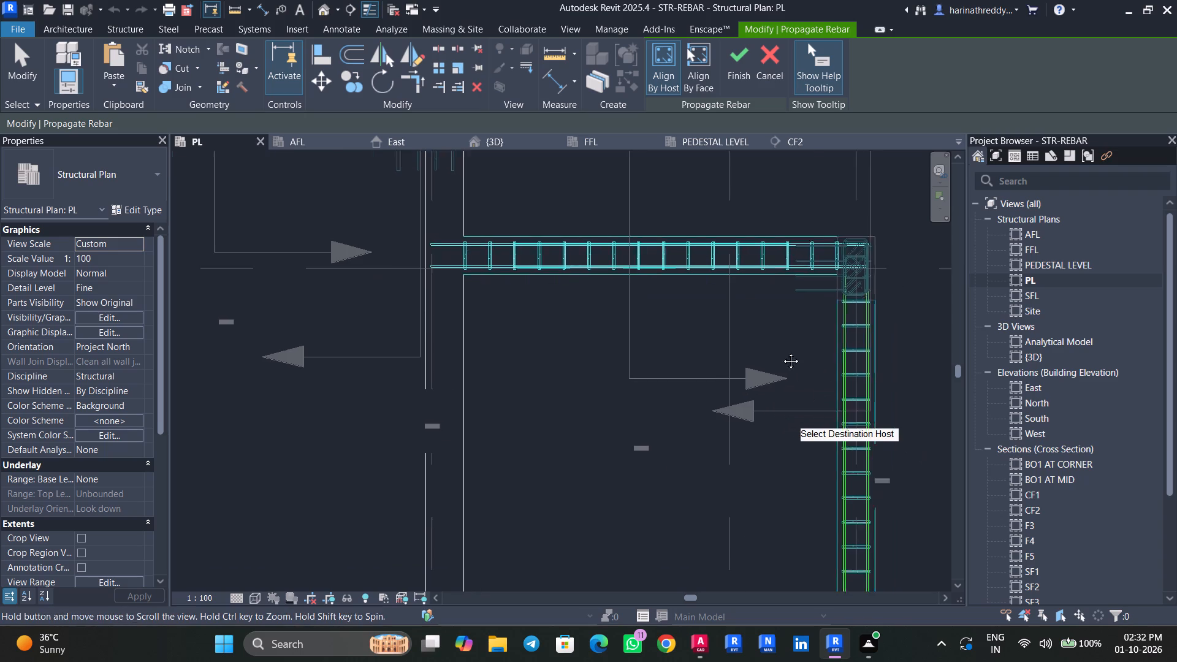
pyautogui.moveTo(782, 352); pyautogui.dragTo(726, 284, button='middle')
pyautogui.click(740, 77)
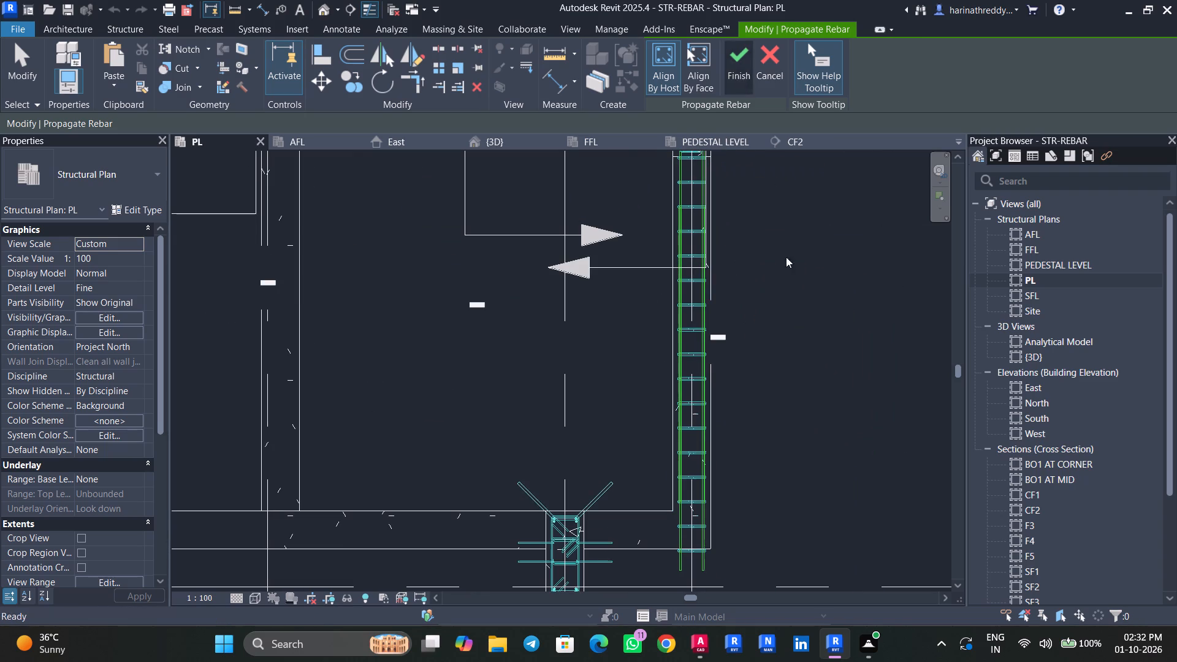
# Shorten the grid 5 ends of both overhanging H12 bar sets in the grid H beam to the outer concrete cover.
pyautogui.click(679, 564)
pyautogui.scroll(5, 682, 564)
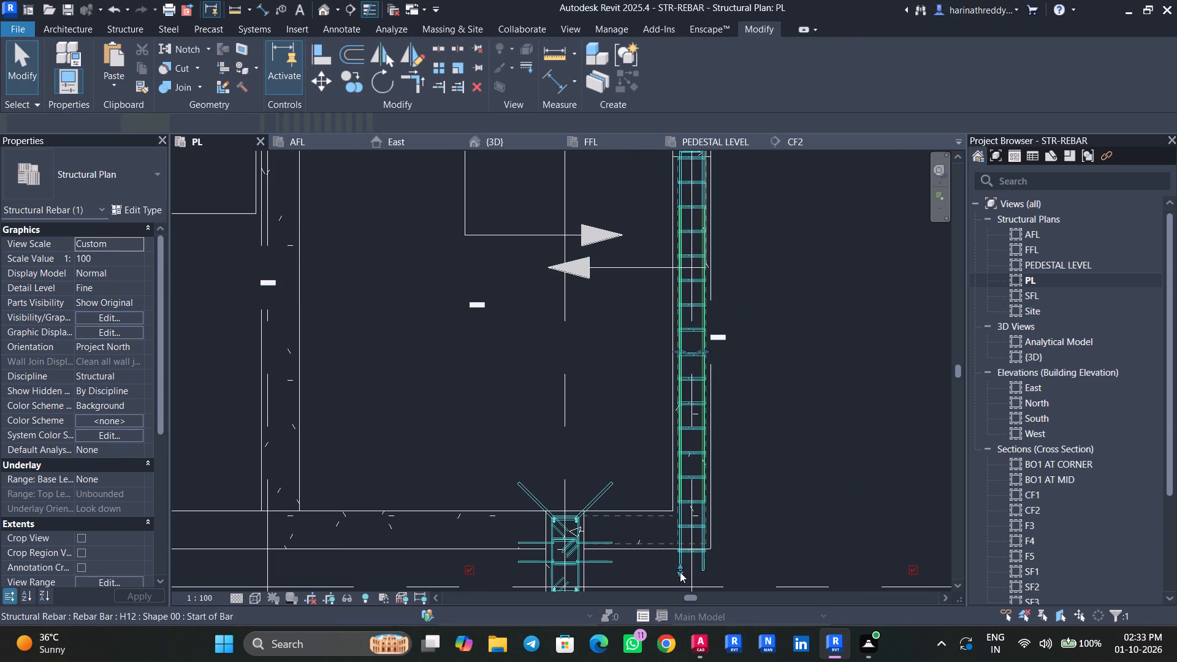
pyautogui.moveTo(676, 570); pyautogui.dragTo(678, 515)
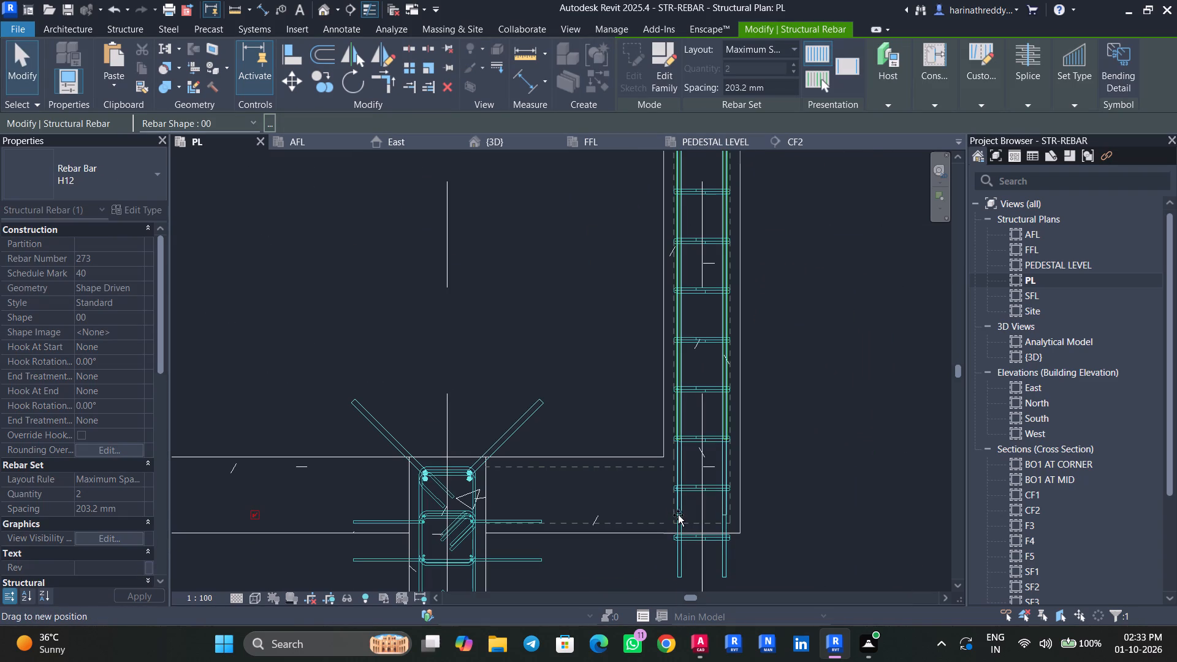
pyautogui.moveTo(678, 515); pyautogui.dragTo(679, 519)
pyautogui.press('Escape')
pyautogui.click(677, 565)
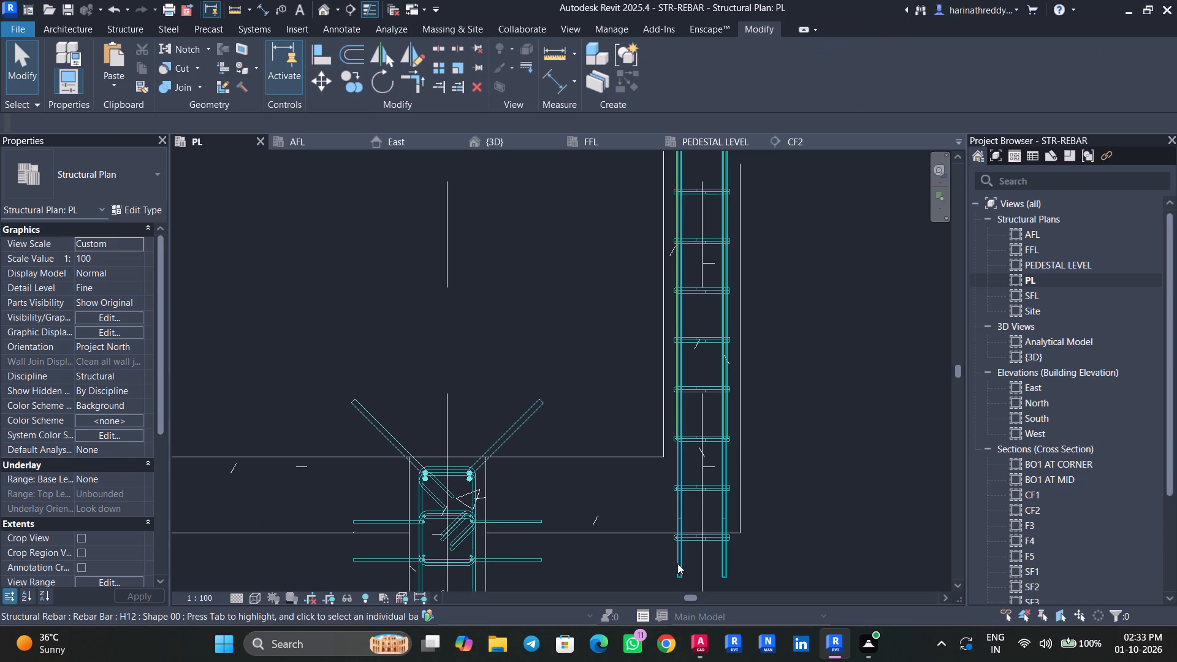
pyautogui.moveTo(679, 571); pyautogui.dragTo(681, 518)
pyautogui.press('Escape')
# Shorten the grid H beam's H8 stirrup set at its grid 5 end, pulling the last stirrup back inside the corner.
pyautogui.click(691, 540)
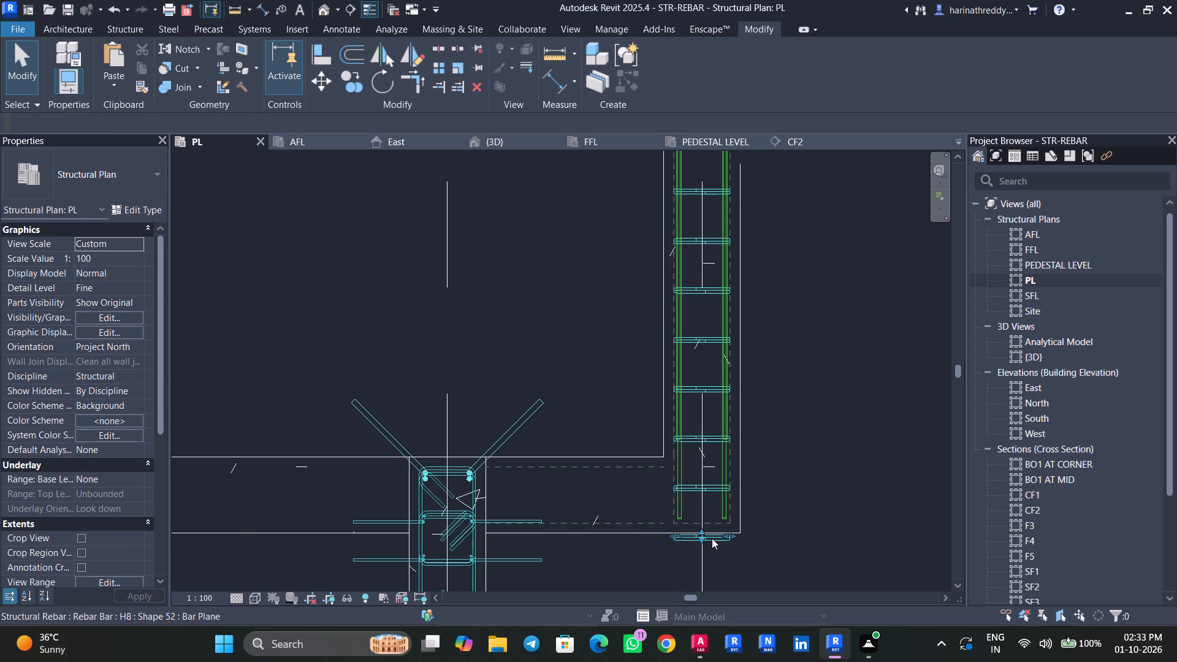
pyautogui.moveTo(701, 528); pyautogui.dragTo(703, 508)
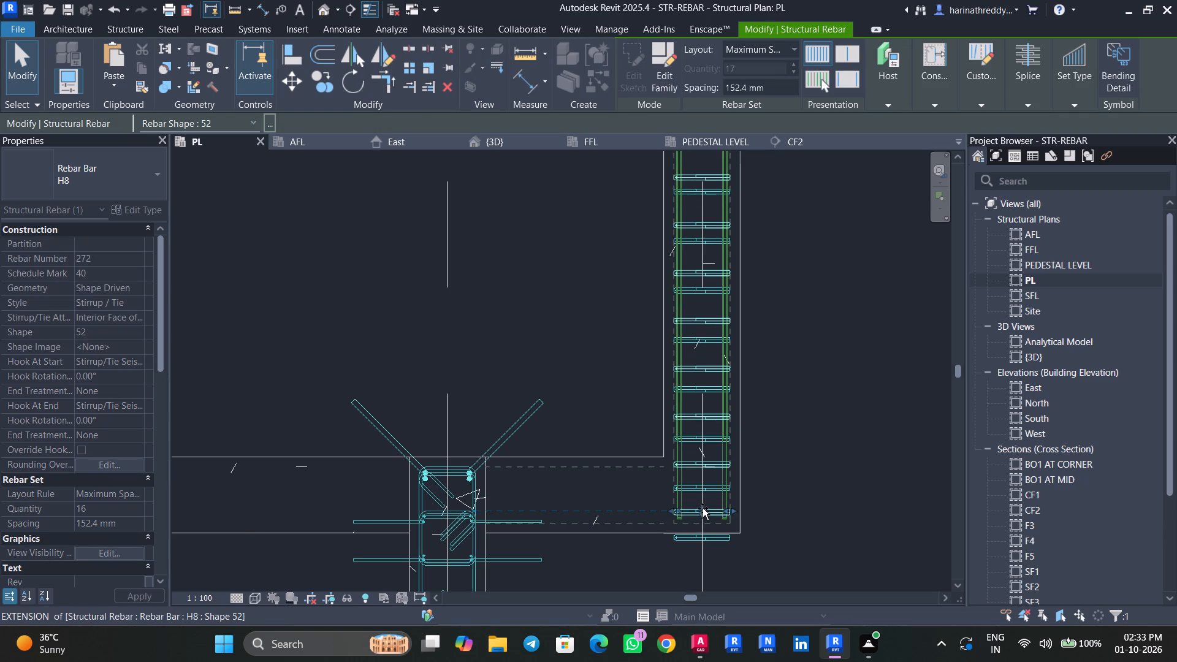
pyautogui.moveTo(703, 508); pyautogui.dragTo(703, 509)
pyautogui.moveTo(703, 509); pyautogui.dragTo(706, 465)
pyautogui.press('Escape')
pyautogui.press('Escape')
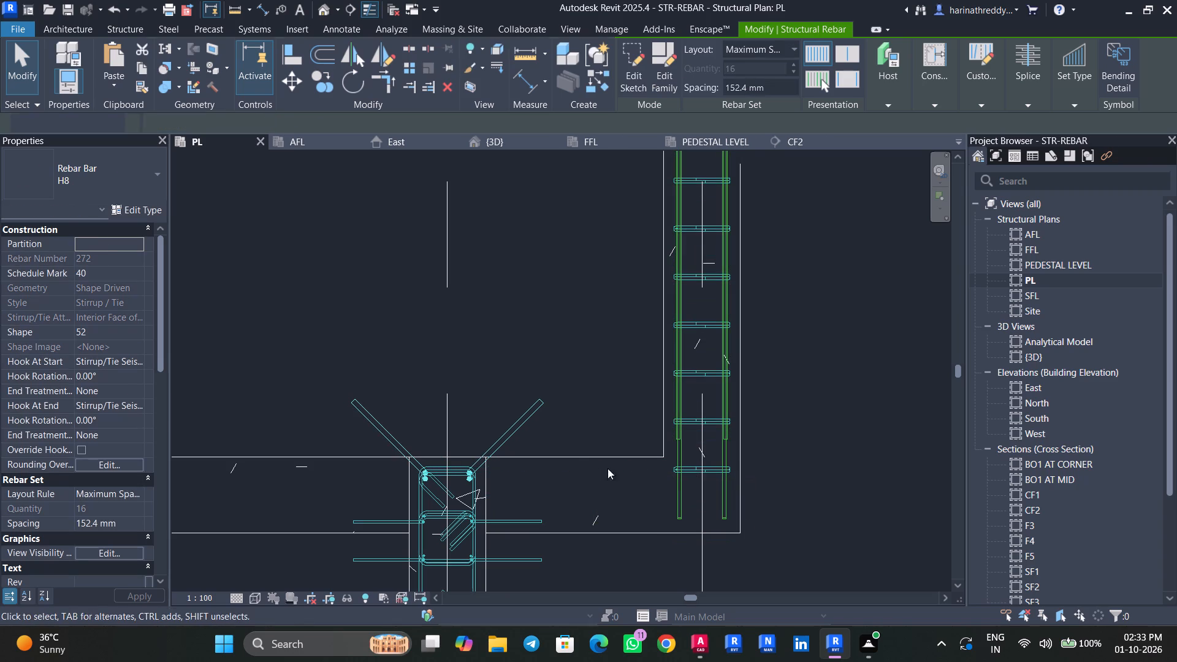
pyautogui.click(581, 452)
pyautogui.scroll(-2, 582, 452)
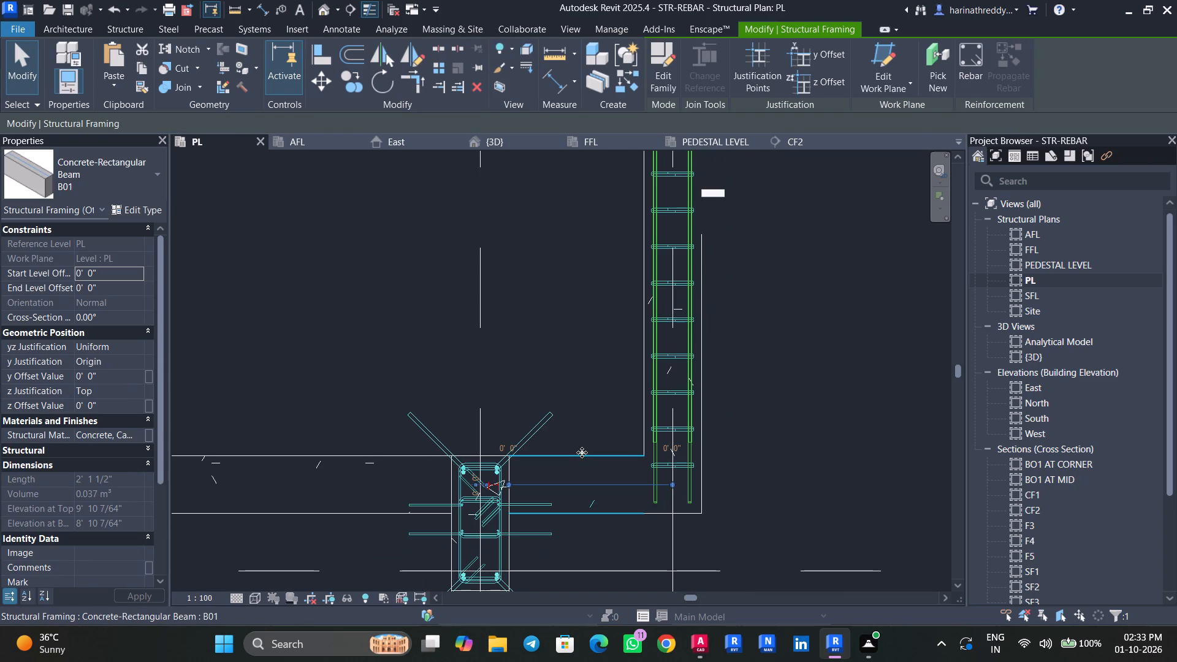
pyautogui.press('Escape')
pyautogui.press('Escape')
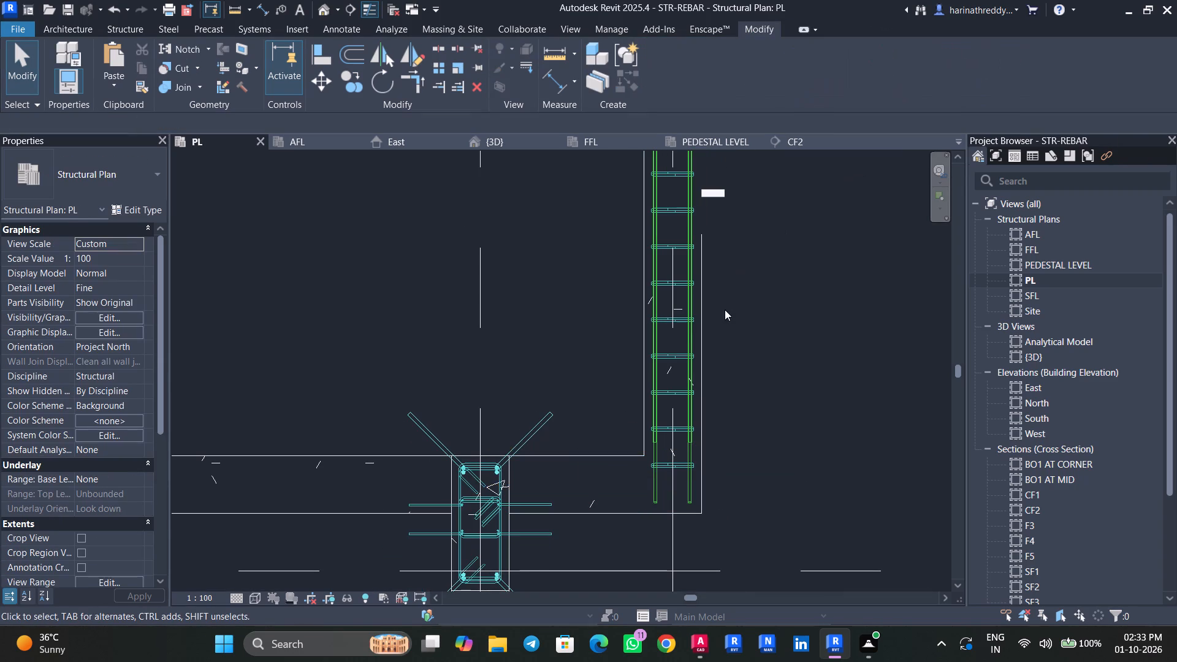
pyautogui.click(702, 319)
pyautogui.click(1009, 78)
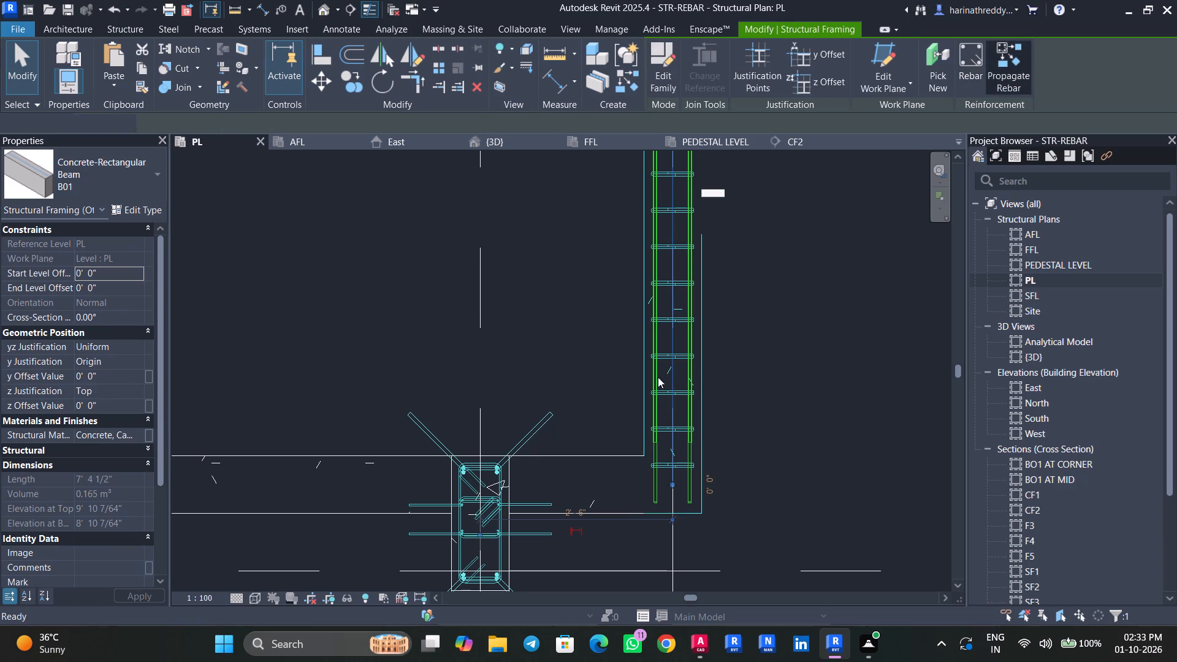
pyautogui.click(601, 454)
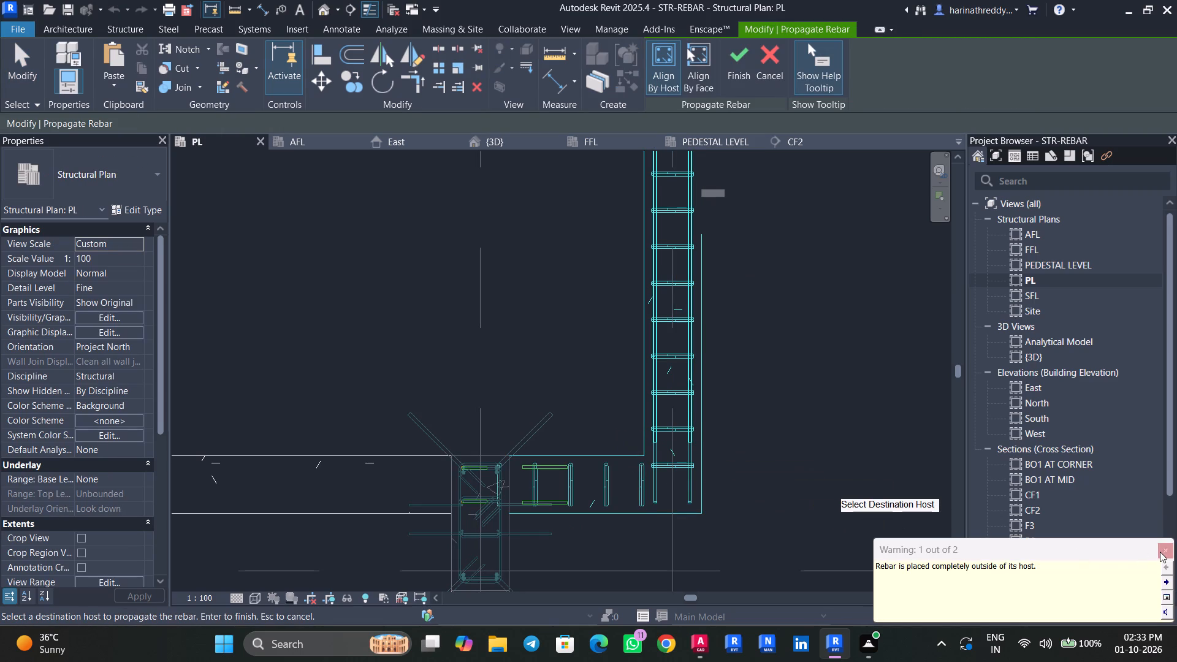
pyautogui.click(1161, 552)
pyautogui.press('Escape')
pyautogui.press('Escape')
# Examine the types of the beams on both sides of the grid G column along grid 5.
pyautogui.click(584, 463)
pyautogui.click(585, 460)
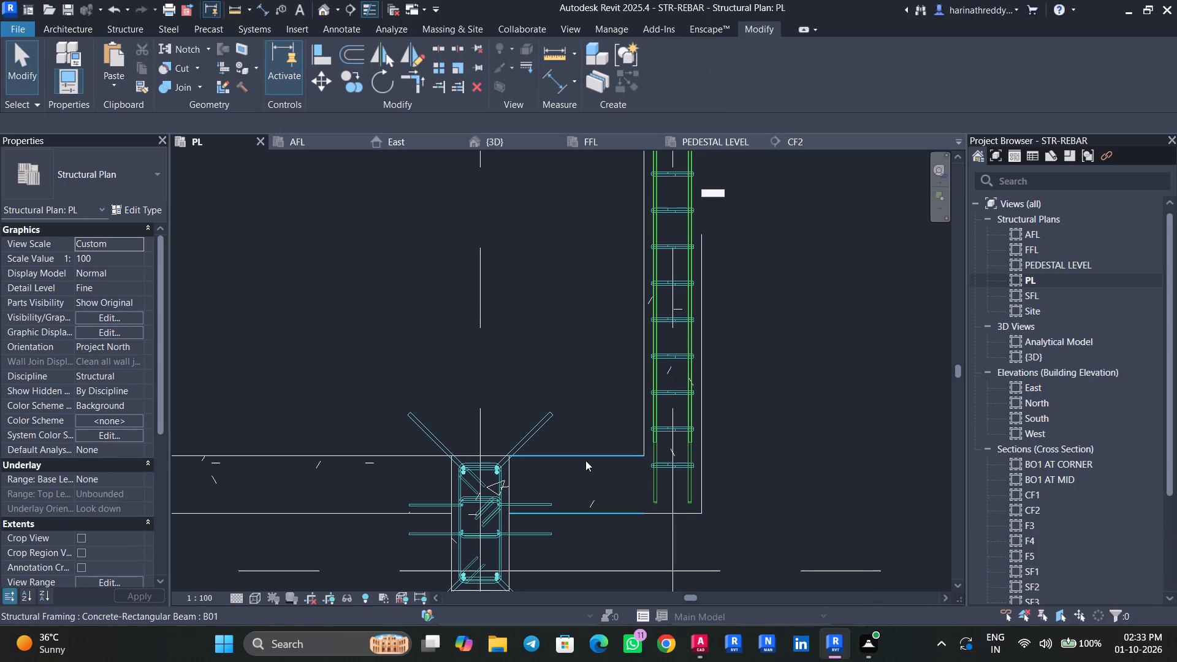
pyautogui.press('Escape')
pyautogui.press('Escape')
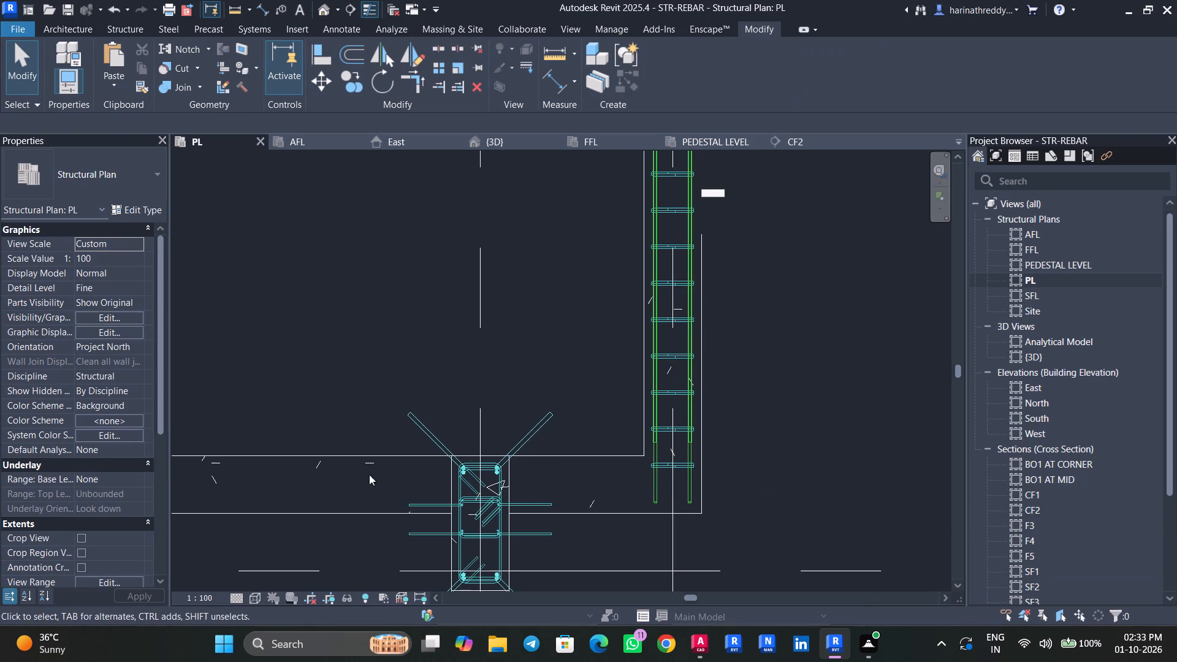
pyautogui.click(377, 447)
pyautogui.click(379, 460)
pyautogui.scroll(-3, 382, 463)
pyautogui.moveTo(382, 463); pyautogui.dragTo(429, 465, button='middle')
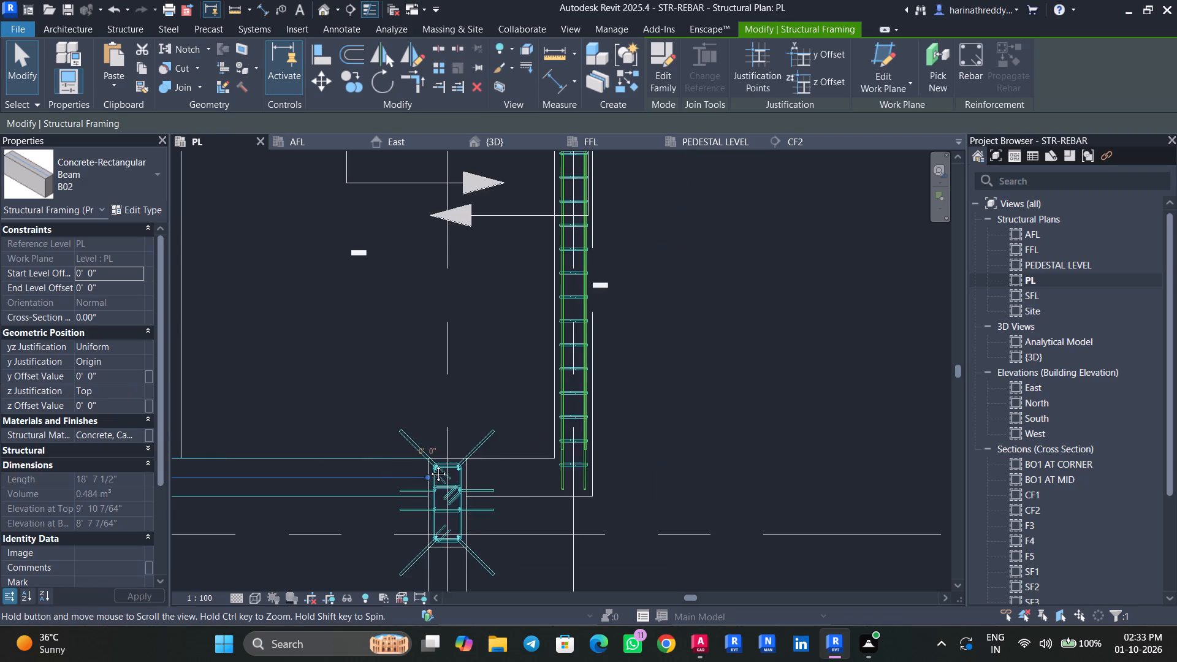
pyautogui.moveTo(429, 465); pyautogui.dragTo(576, 492, button='middle')
pyautogui.press('Escape')
pyautogui.press('Escape')
pyautogui.click(469, 483)
pyautogui.moveTo(653, 440); pyautogui.dragTo(555, 414, button='middle')
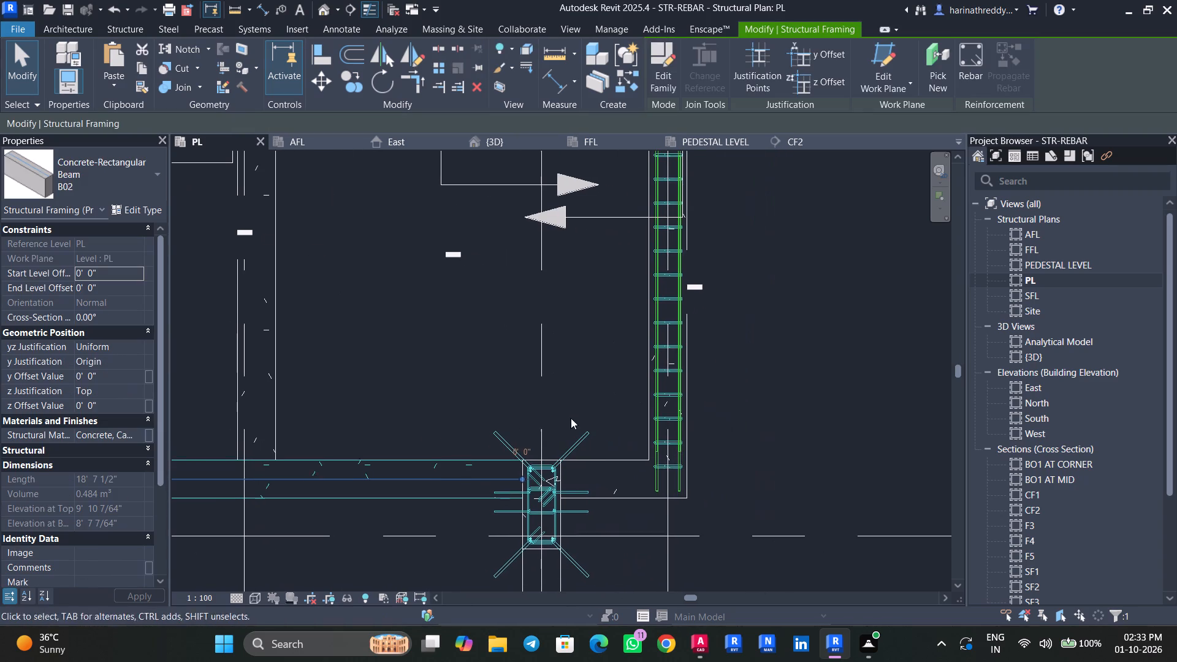
pyautogui.press('Escape')
pyautogui.press('Escape')
# Shorten the grid H beam's H8 stirrup set so its last stirrup sits just before the inner face of the grid 5 beam.
pyautogui.scroll(4, 660, 477)
pyautogui.click(654, 485)
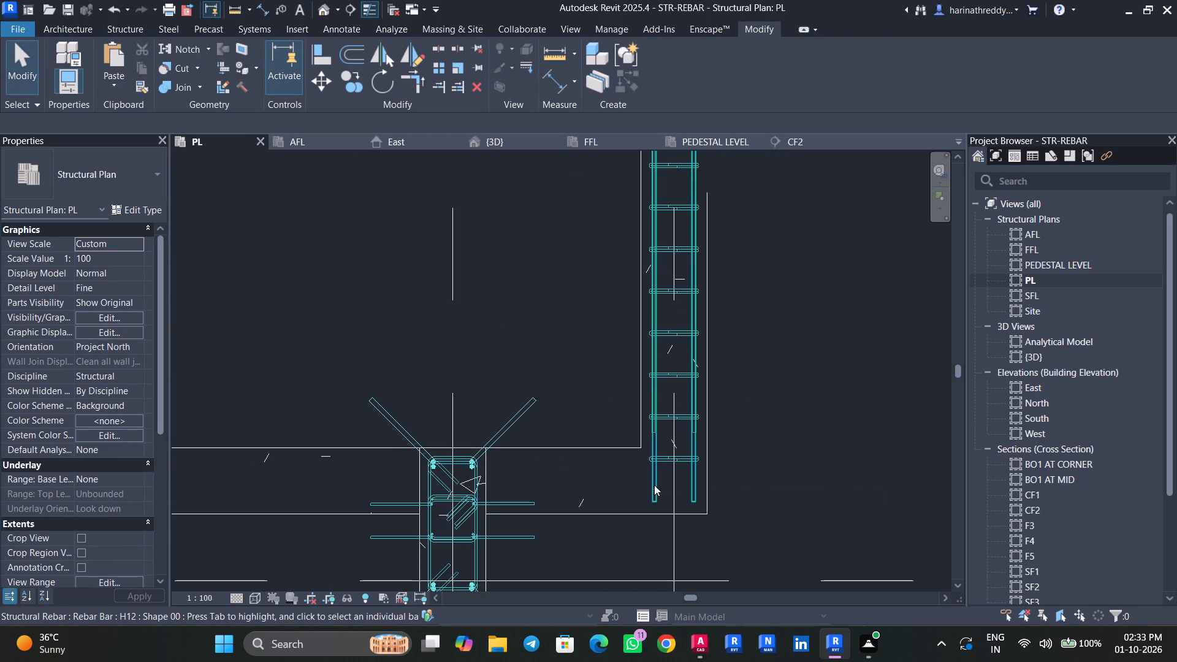
pyautogui.scroll(1, 652, 496)
pyautogui.scroll(-1, 652, 496)
pyautogui.scroll(3, 652, 496)
pyautogui.click(668, 441)
pyautogui.press('Escape')
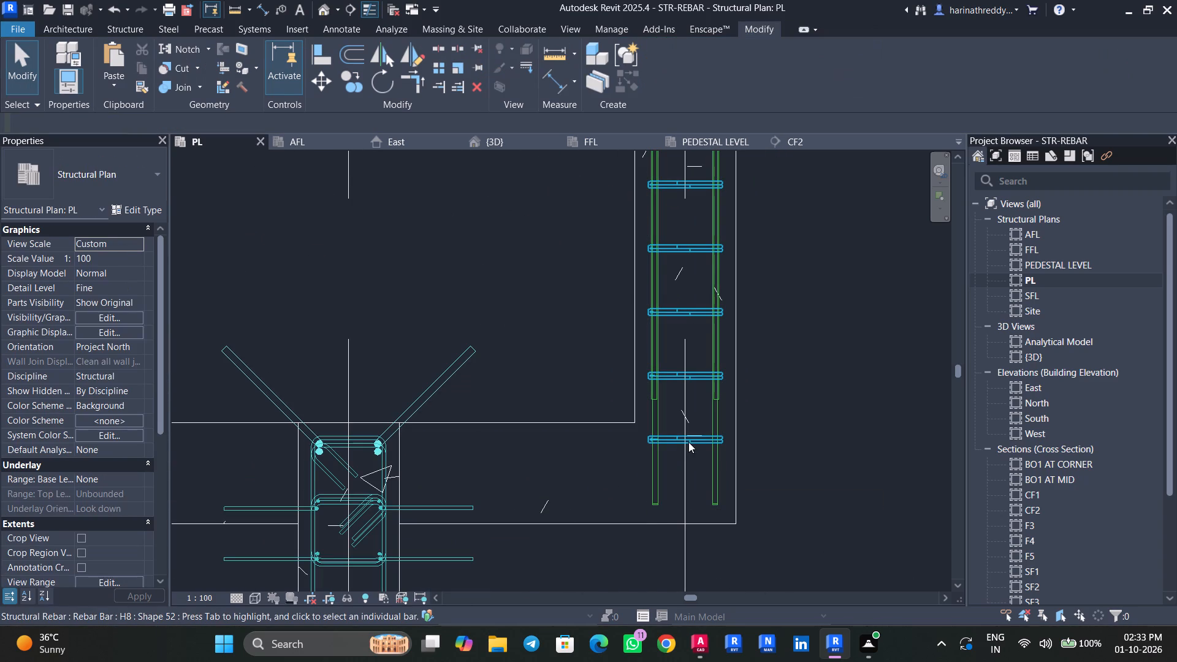
pyautogui.click(688, 439)
pyautogui.moveTo(685, 433); pyautogui.dragTo(682, 413)
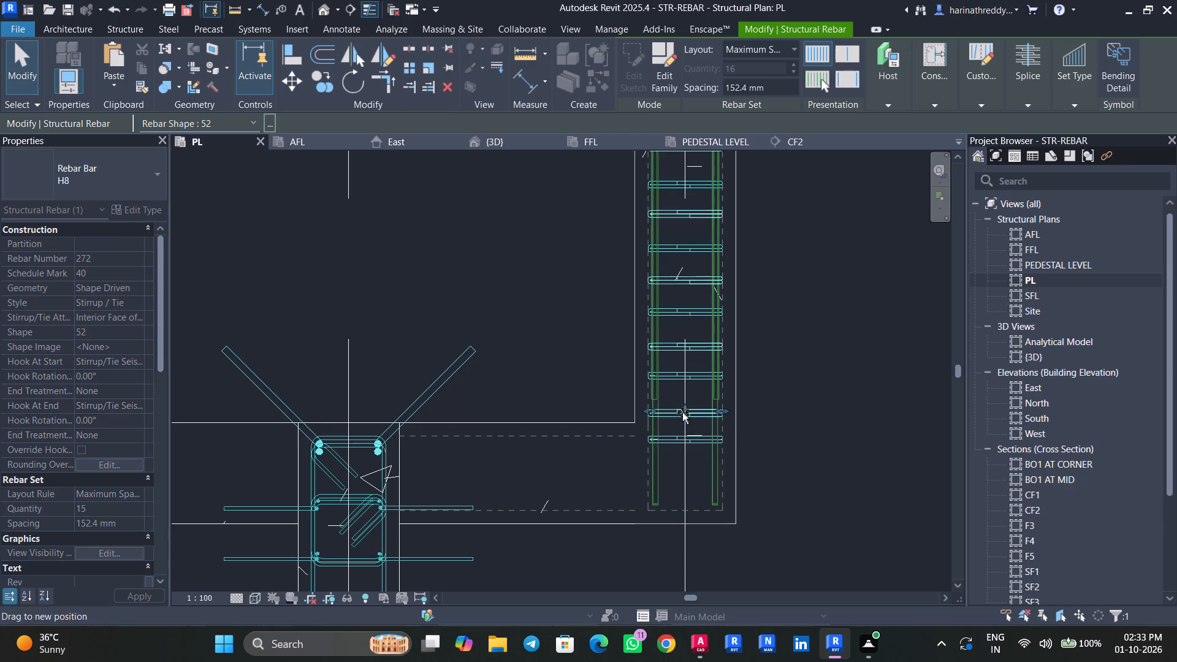
pyautogui.moveTo(682, 413); pyautogui.dragTo(682, 415)
pyautogui.press('Escape')
# Shorten the grid 5 ends of both longer H12 bar sets in the grid H beam to just past the last stirrup.
pyautogui.click(649, 479)
pyautogui.press('Escape')
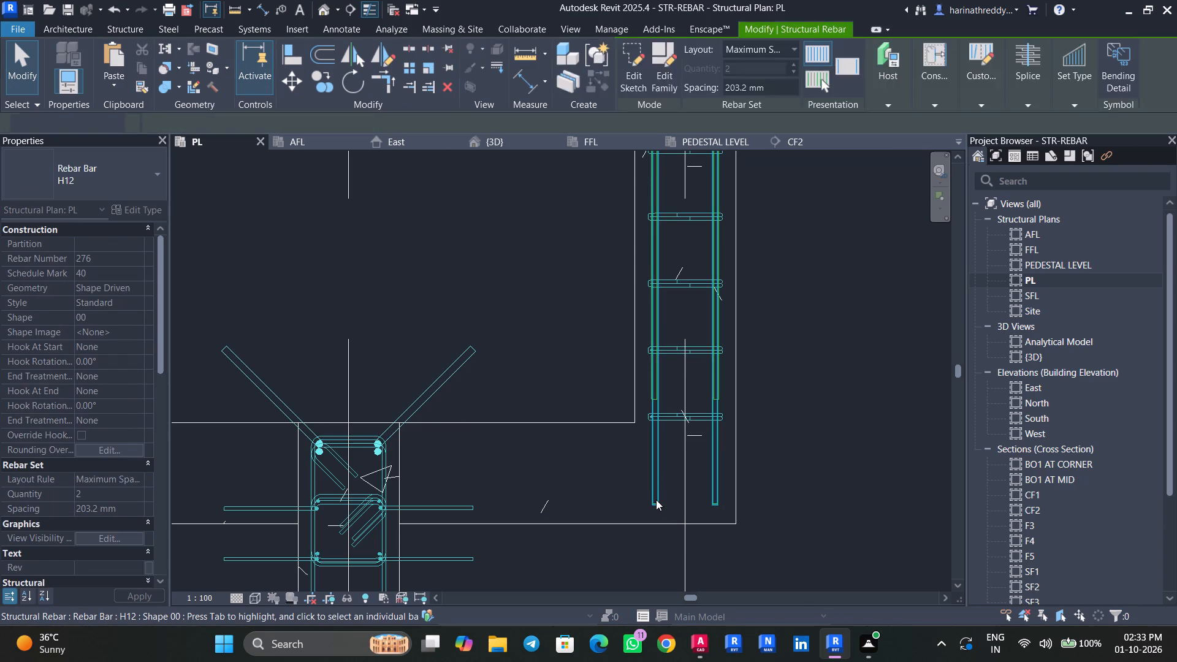
pyautogui.click(653, 496)
pyautogui.moveTo(654, 501); pyautogui.dragTo(657, 436)
pyautogui.press('Escape')
pyautogui.click(655, 475)
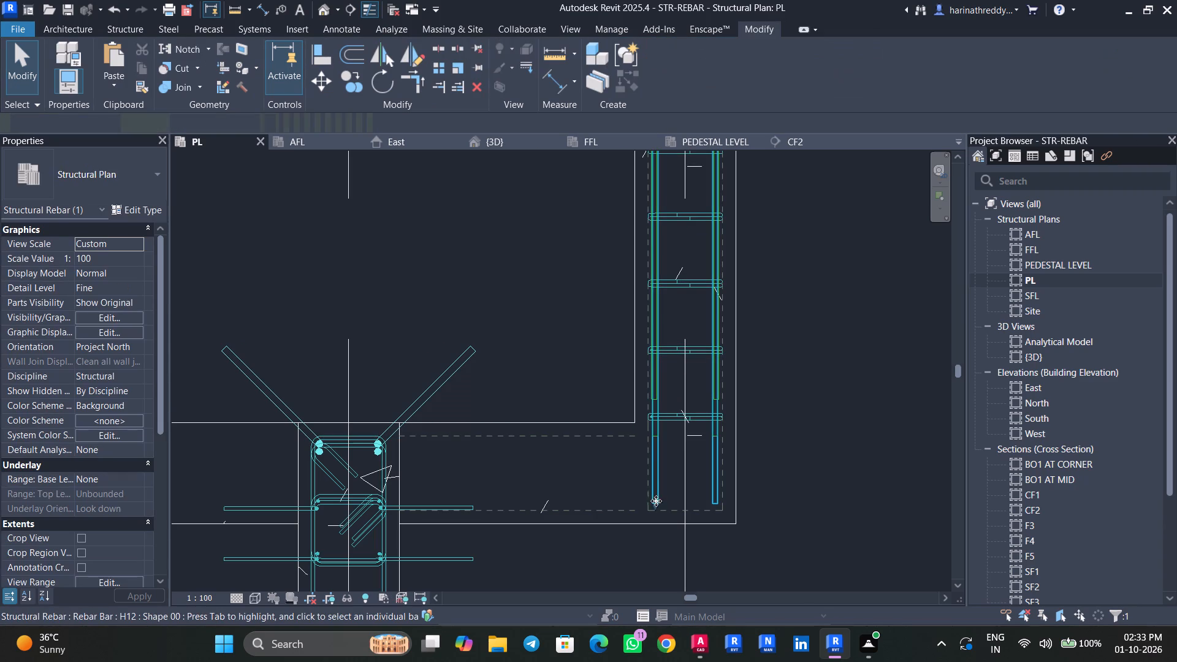
pyautogui.moveTo(653, 496); pyautogui.dragTo(654, 439)
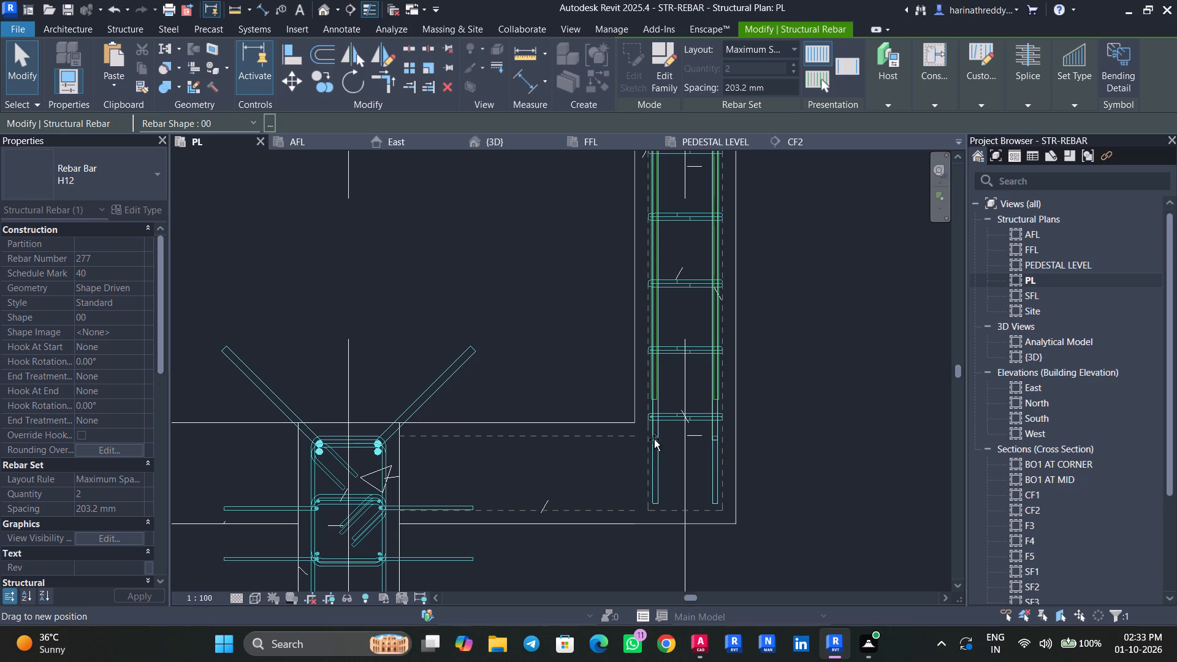
pyautogui.moveTo(654, 439); pyautogui.dragTo(654, 438)
pyautogui.press('Escape')
pyautogui.press('Escape')
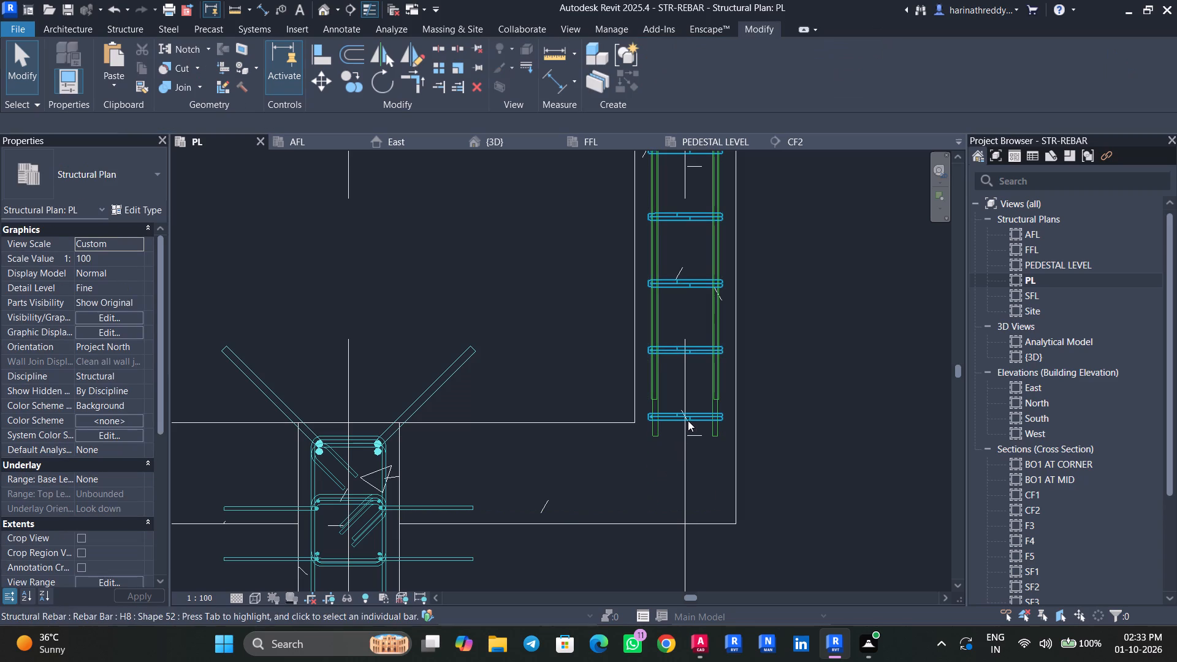
# Propagate the grid H beam's reinforcement to the short B01 beam near grid 5, between grids G and H.
pyautogui.click(736, 368)
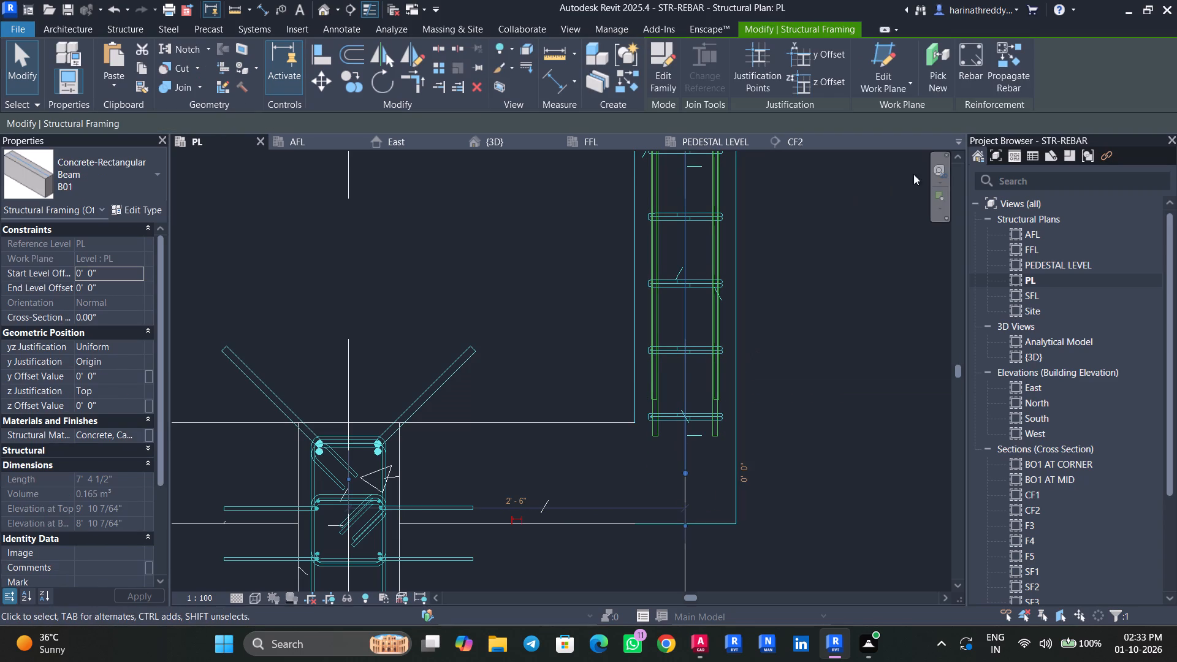
pyautogui.click(1022, 80)
pyautogui.click(597, 421)
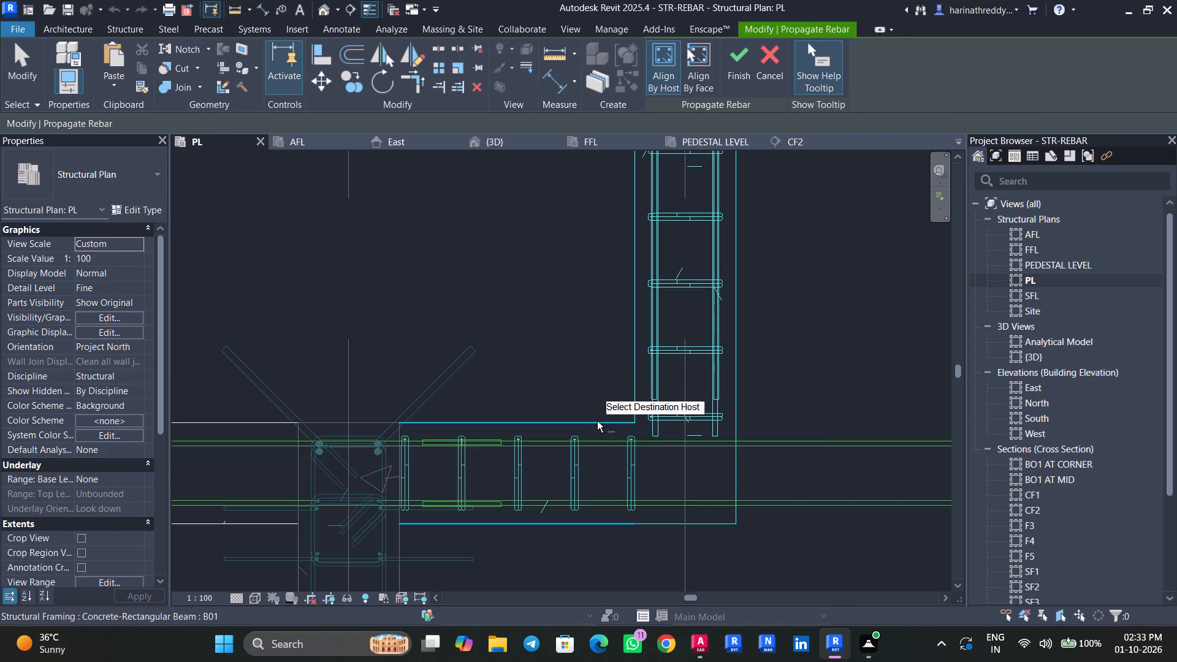
pyautogui.scroll(-10, 623, 470)
pyautogui.click(739, 72)
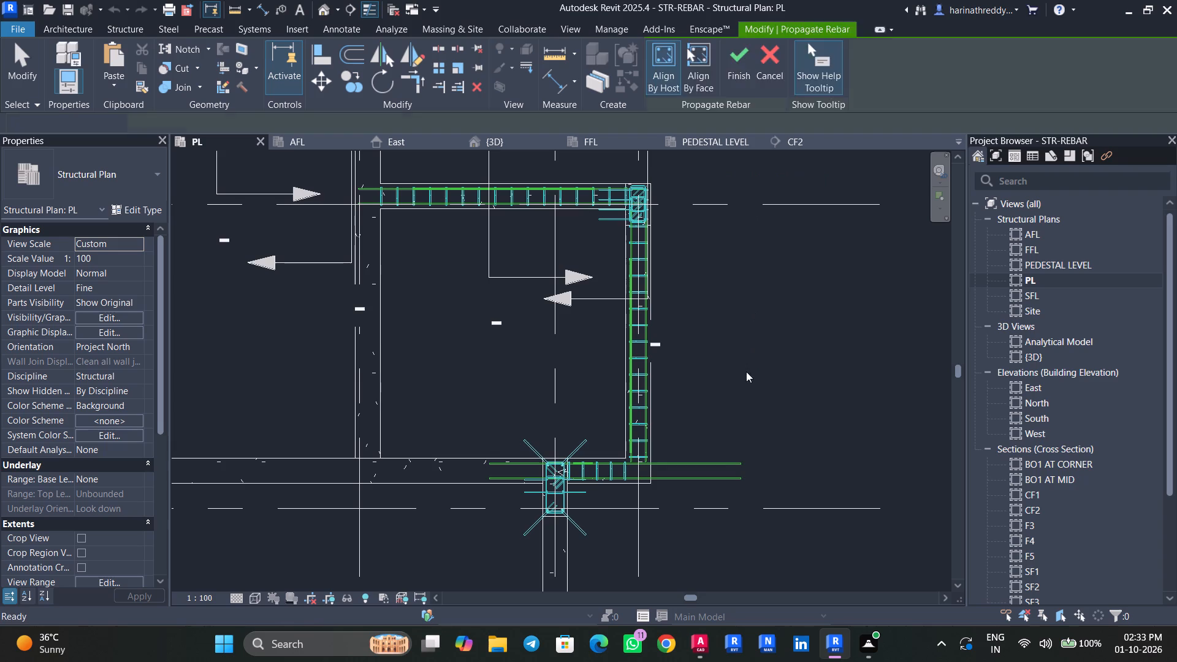
pyautogui.press('Escape')
pyautogui.press('Escape')
# Examine the propagated H12 bar sets in the short B01 beam around the grid G column.
pyautogui.scroll(5, 687, 462)
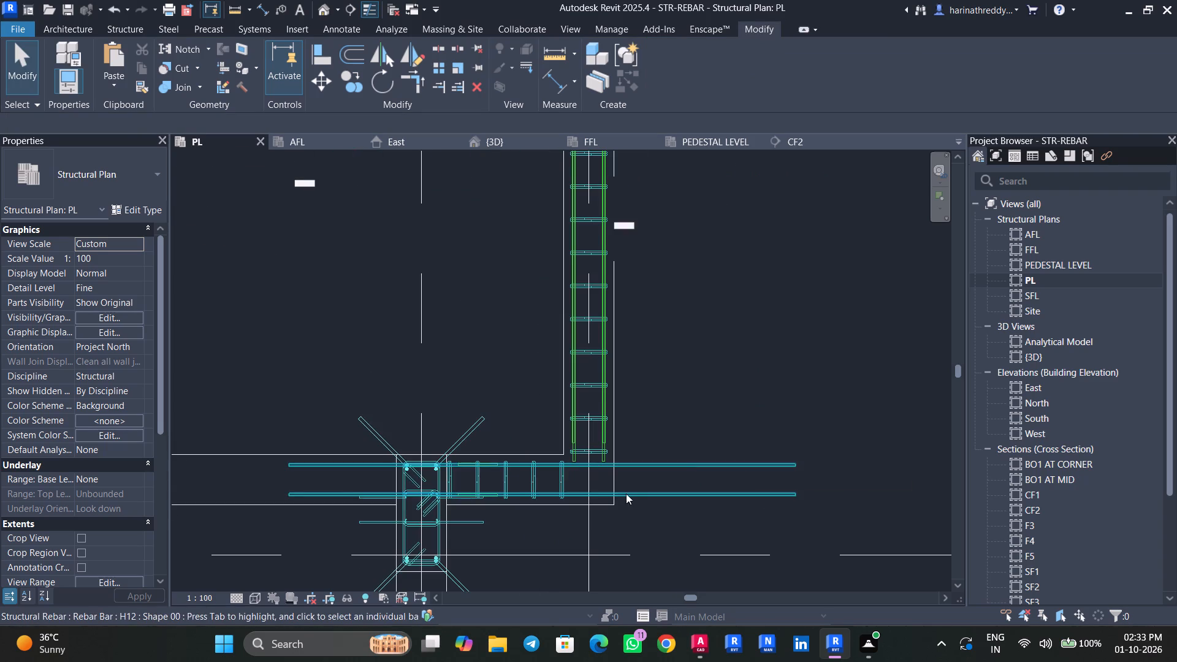
pyautogui.click(335, 464)
pyautogui.scroll(6, 329, 470)
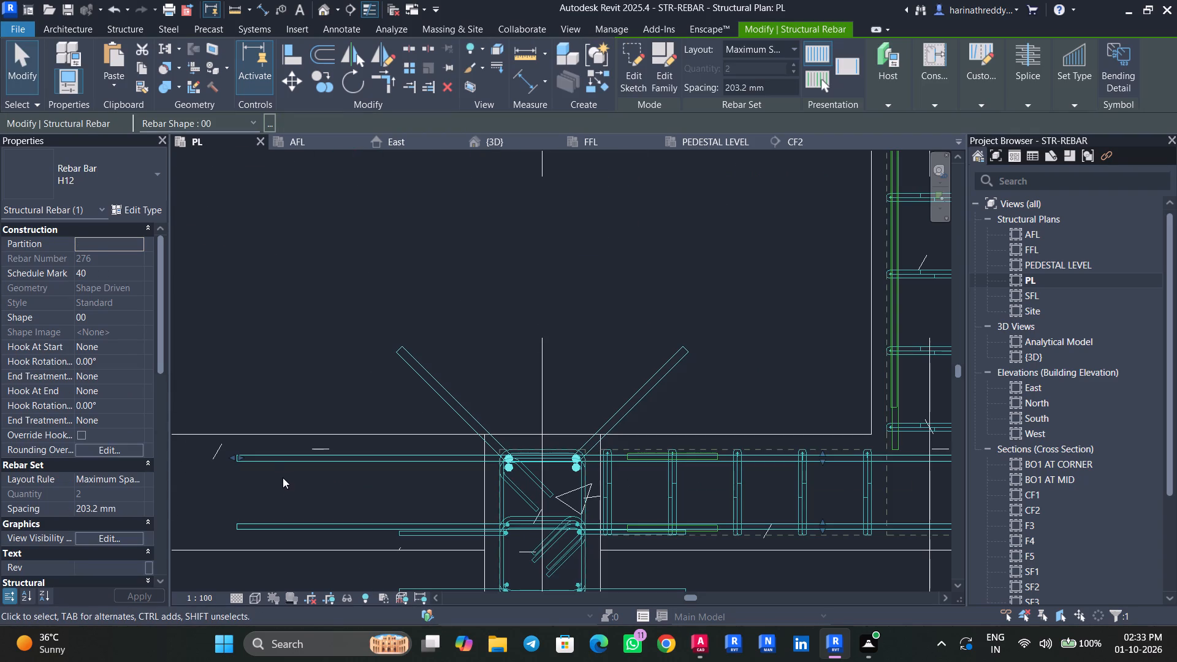
pyautogui.press('Escape')
pyautogui.press('Escape')
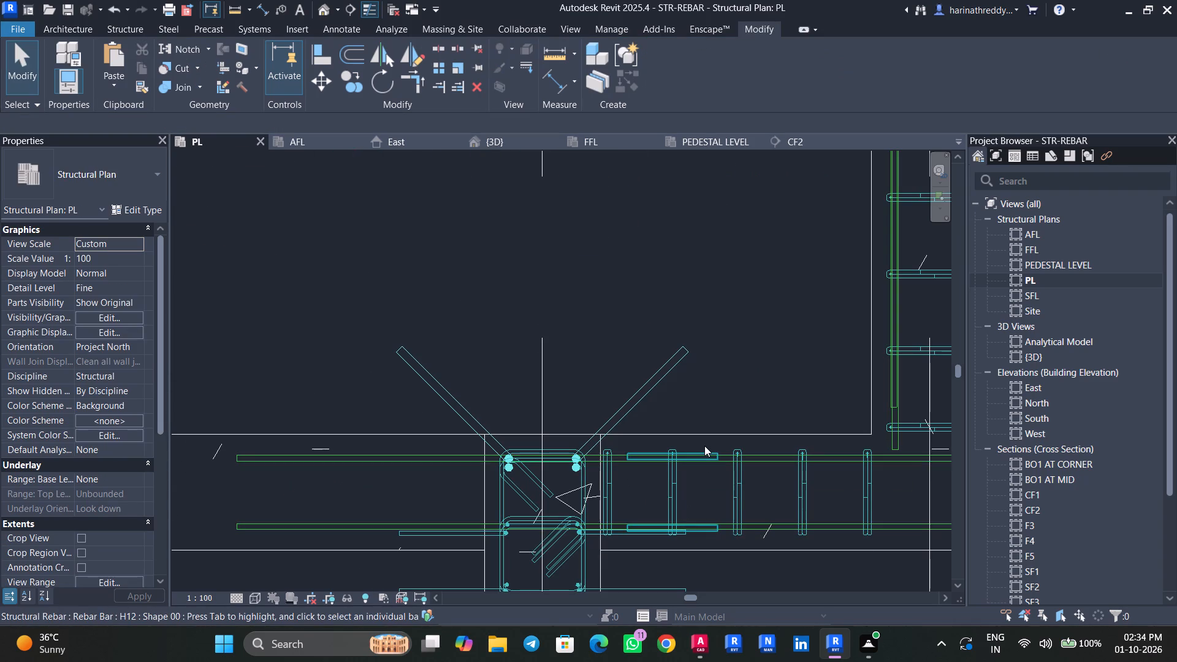
pyautogui.press('Tab')
pyautogui.press('Tab')
pyautogui.press('Tab')
pyautogui.press('Tab')
pyautogui.press('Tab')
pyautogui.moveTo(712, 501); pyautogui.dragTo(590, 474, button='middle')
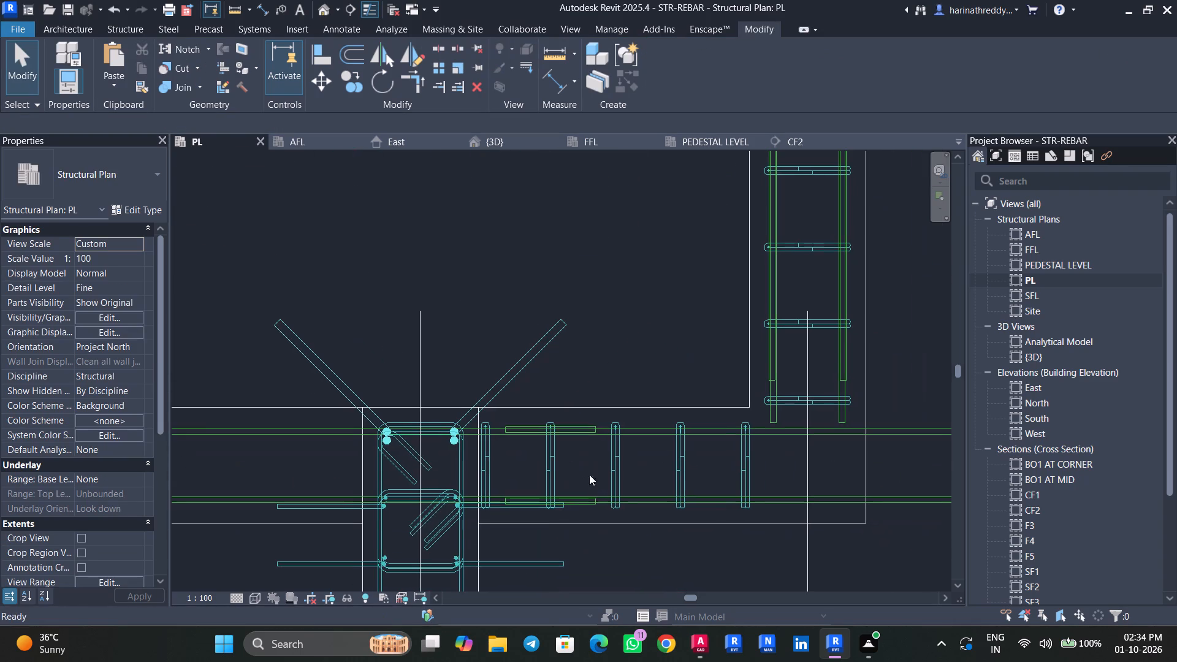
pyautogui.press('Tab')
pyautogui.press('Tab')
pyautogui.press('Tab')
pyautogui.press('Tab')
pyautogui.press('Tab')
pyautogui.click(582, 504)
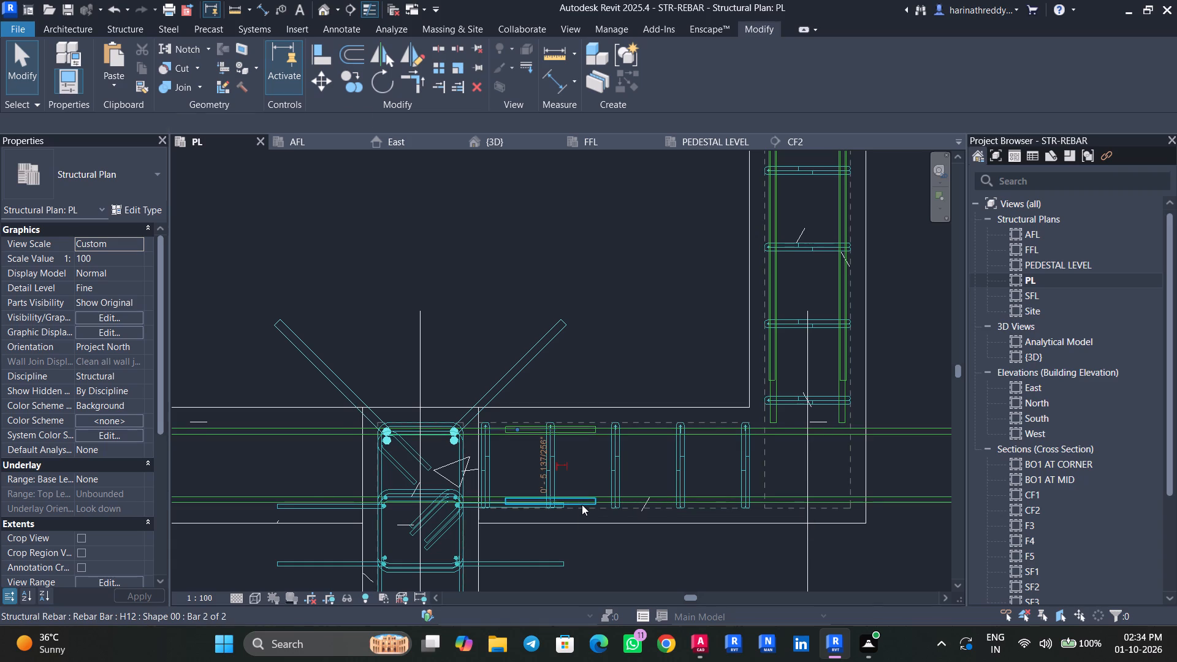
pyautogui.scroll(-4, 582, 504)
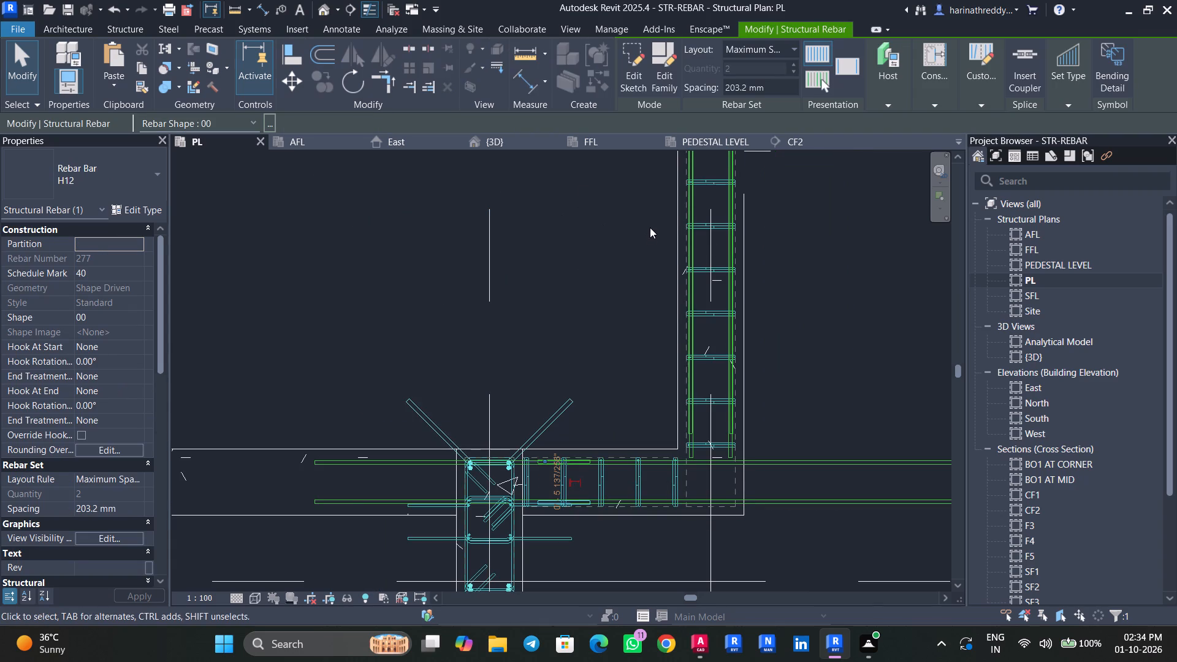
pyautogui.press('Escape')
pyautogui.press('Escape')
# Inspect the propagated bars and stirrups at the grid H and grid 5 corner in the 3D view.
pyautogui.click(487, 140)
pyautogui.scroll(-3, 725, 519)
pyautogui.keyDown('shift'); pyautogui.moveTo(581, 530); pyautogui.dragTo(743, 544, button='middle'); pyautogui.keyUp('shift')
pyautogui.scroll(-1, 743, 544)
pyautogui.scroll(1, 720, 512)
pyautogui.scroll(-6, 720, 512)
pyautogui.scroll(1, 720, 506)
pyautogui.moveTo(701, 480); pyautogui.dragTo(698, 474, button='middle')
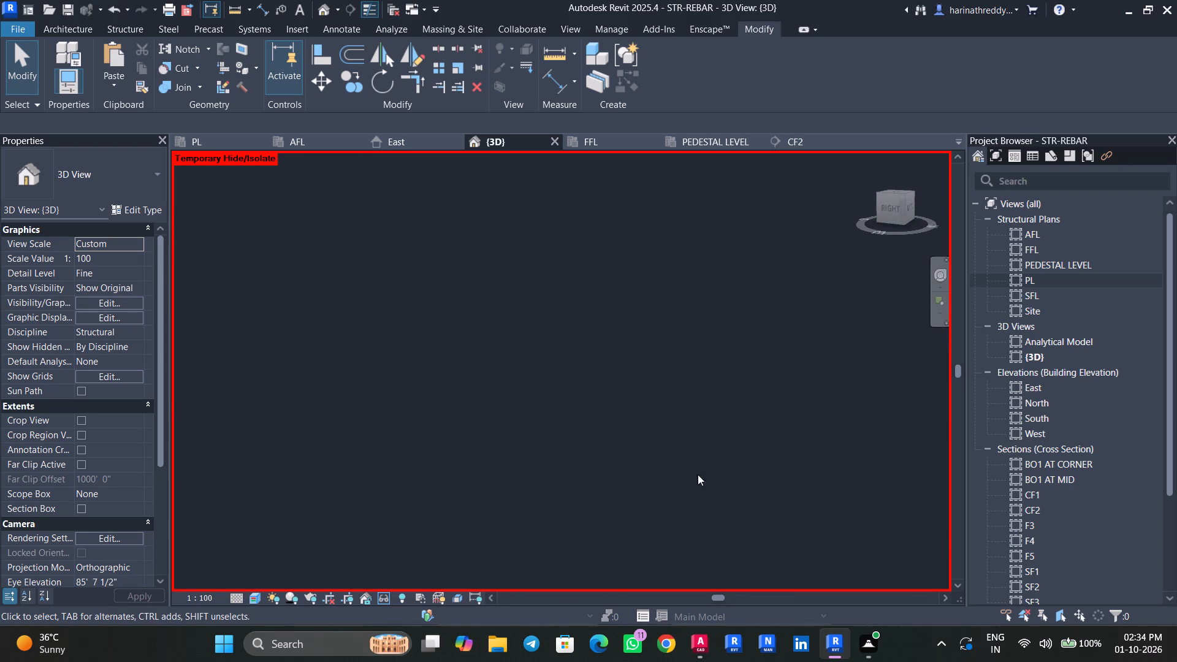
pyautogui.moveTo(698, 474); pyautogui.dragTo(555, 276, button='middle')
pyautogui.scroll(-12, 665, 417)
pyautogui.keyDown('shift'); pyautogui.moveTo(701, 564); pyautogui.dragTo(760, 569, button='middle'); pyautogui.keyUp('shift')
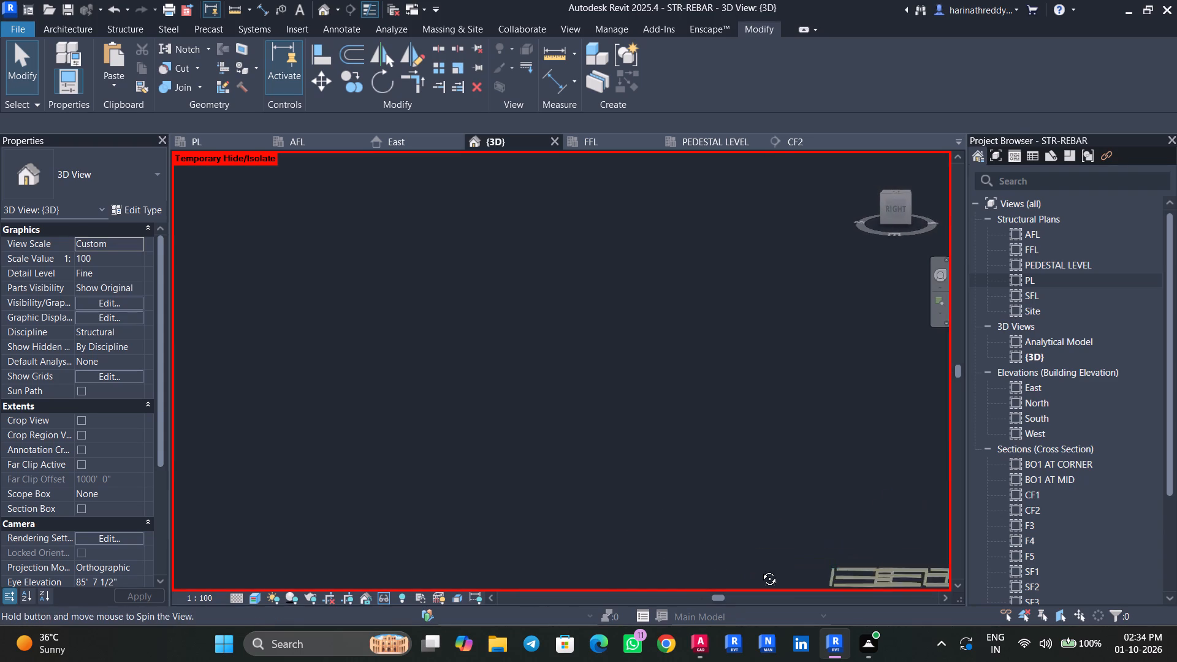
pyautogui.keyDown('shift'); pyautogui.moveTo(760, 569); pyautogui.dragTo(771, 572, button='middle'); pyautogui.keyUp('shift')
pyautogui.moveTo(807, 551); pyautogui.dragTo(150, 333, button='middle')
pyautogui.keyDown('shift'); pyautogui.moveTo(477, 494); pyautogui.dragTo(540, 485, button='middle'); pyautogui.keyUp('shift')
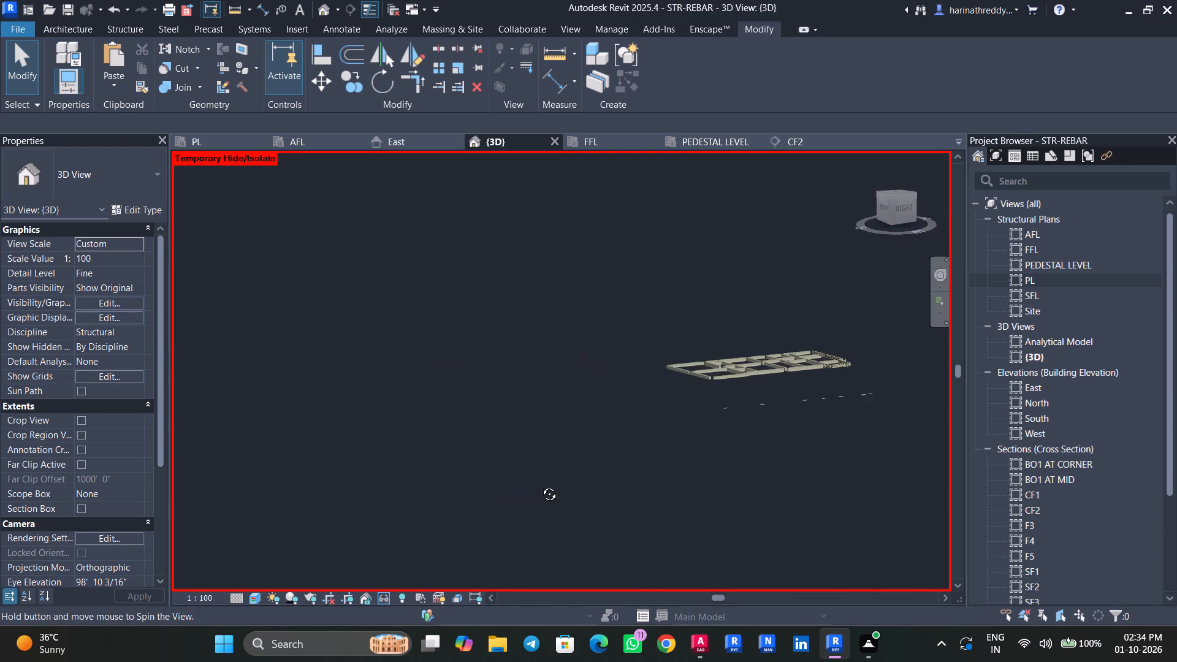
pyautogui.keyDown('shift'); pyautogui.moveTo(540, 485); pyautogui.dragTo(543, 485, button='middle'); pyautogui.keyUp('shift')
pyautogui.moveTo(621, 436); pyautogui.dragTo(329, 572, button='middle')
pyautogui.scroll(14, 544, 518)
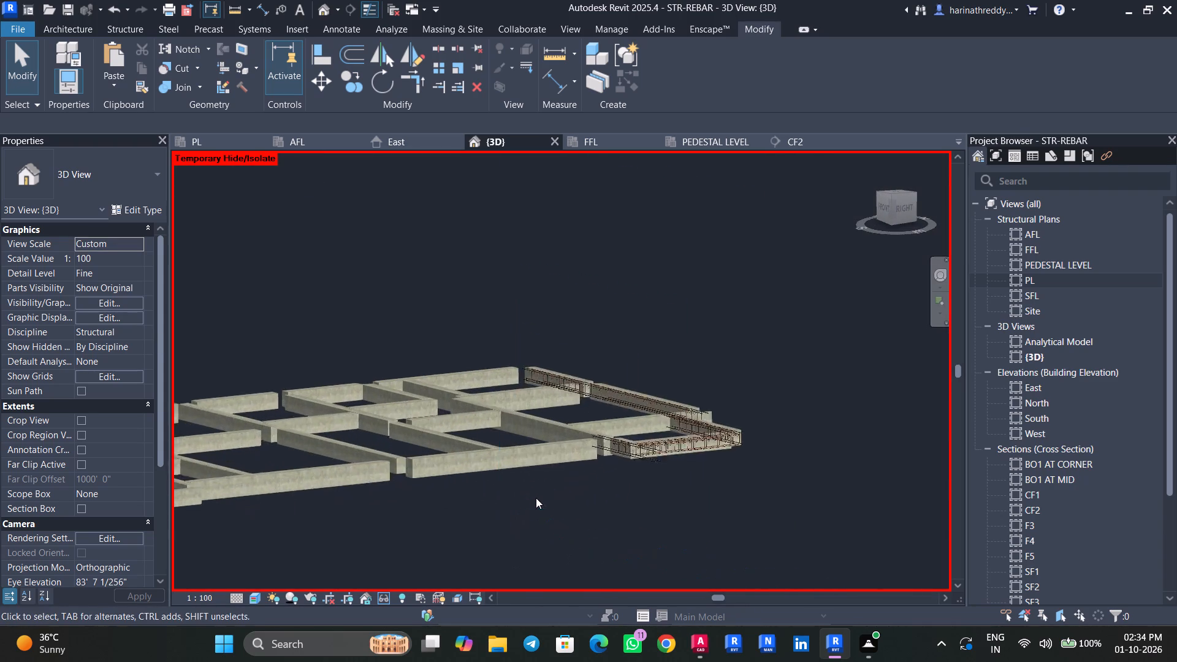
pyautogui.scroll(2, 536, 498)
pyautogui.moveTo(669, 439); pyautogui.dragTo(568, 516, button='middle')
pyautogui.scroll(4, 575, 501)
pyautogui.keyDown('shift'); pyautogui.moveTo(590, 527); pyautogui.dragTo(599, 526, button='middle'); pyautogui.keyUp('shift')
pyautogui.scroll(1, 724, 537)
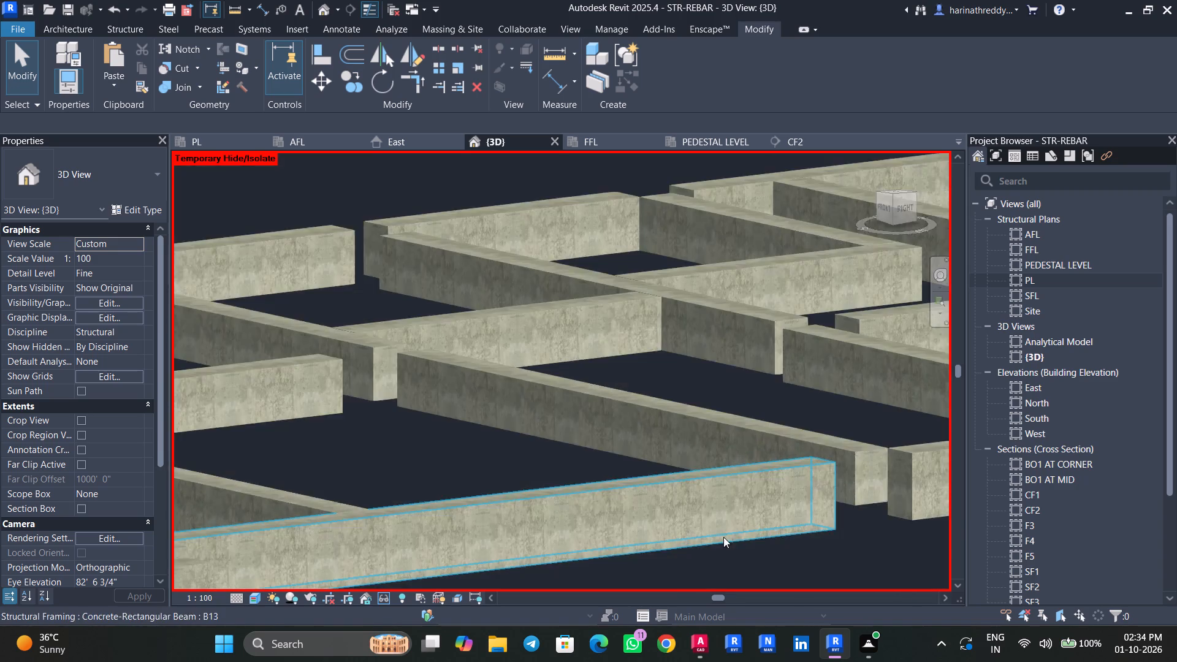
pyautogui.moveTo(723, 537); pyautogui.dragTo(303, 394, button='middle')
pyautogui.scroll(-7, 303, 395)
pyautogui.keyDown('shift'); pyautogui.middleClick(377, 460); pyautogui.keyUp('shift')
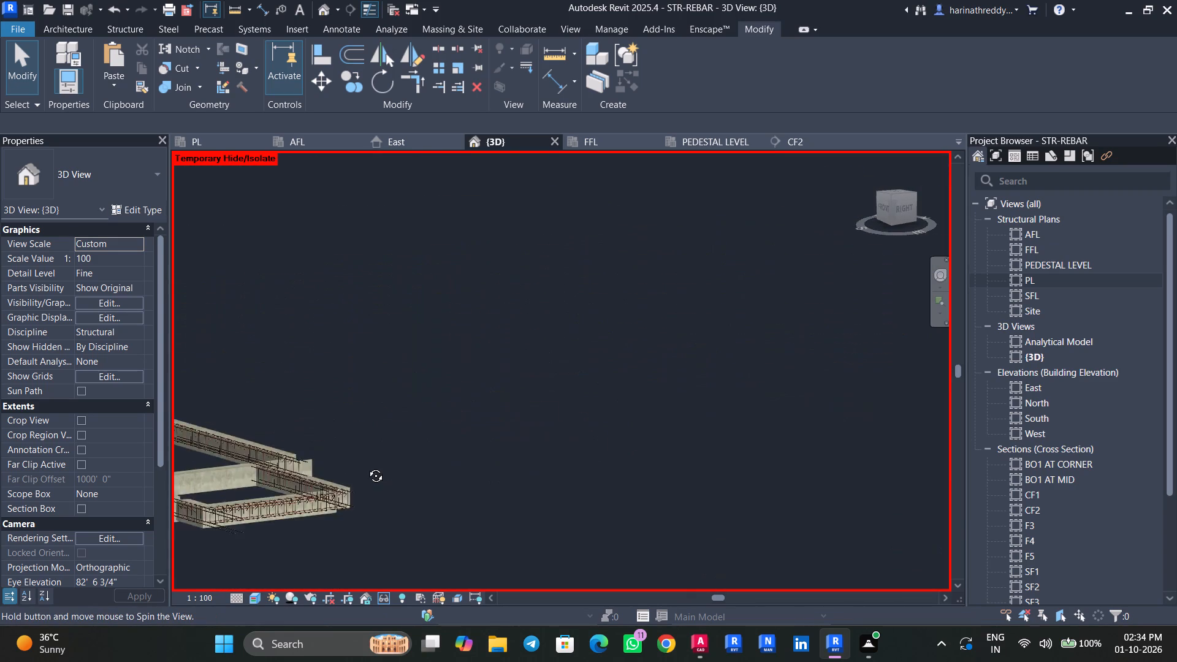
pyautogui.scroll(6, 542, 422)
pyautogui.scroll(-1, 579, 455)
pyautogui.scroll(9, 579, 455)
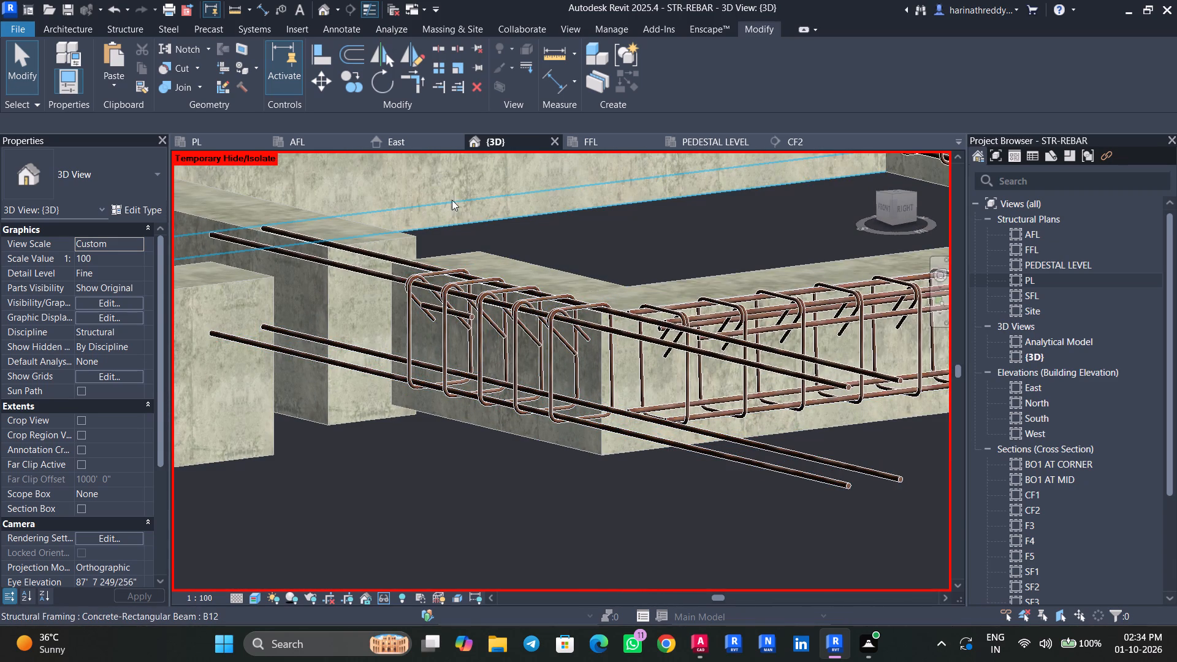
# On the PL plan, shorten the corner ends of both longer H12 bar sets in the short B01 beam to the grid H beam's outer bar line.
pyautogui.click(199, 143)
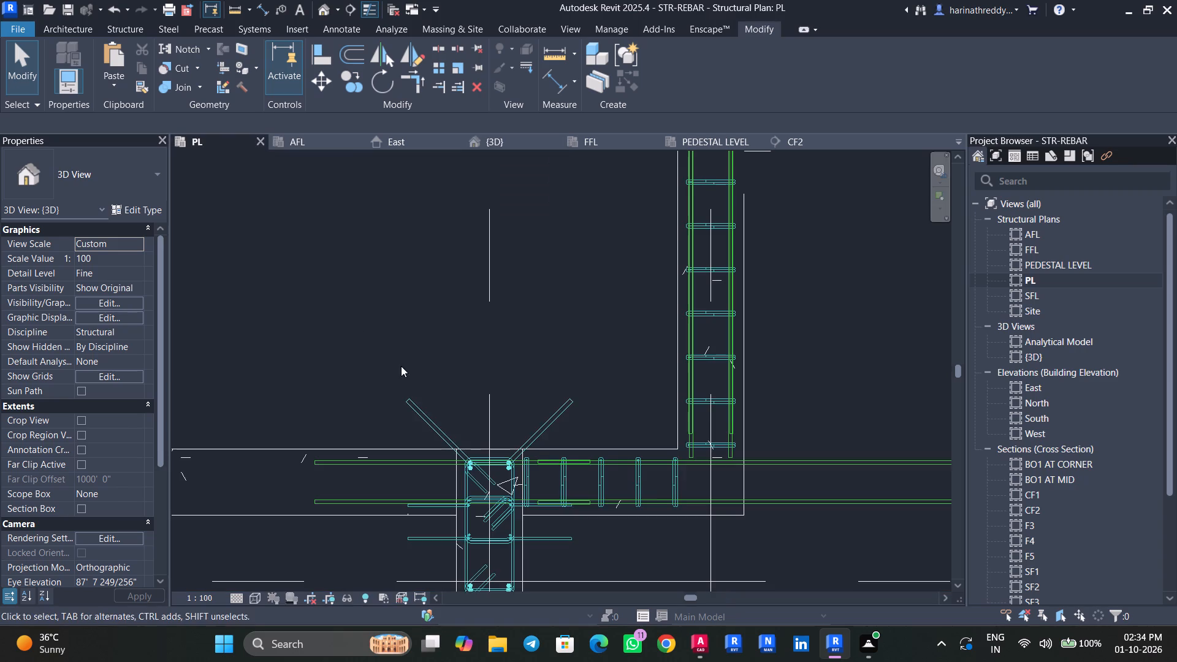
pyautogui.click(813, 503)
pyautogui.moveTo(824, 521); pyautogui.dragTo(476, 520, button='middle')
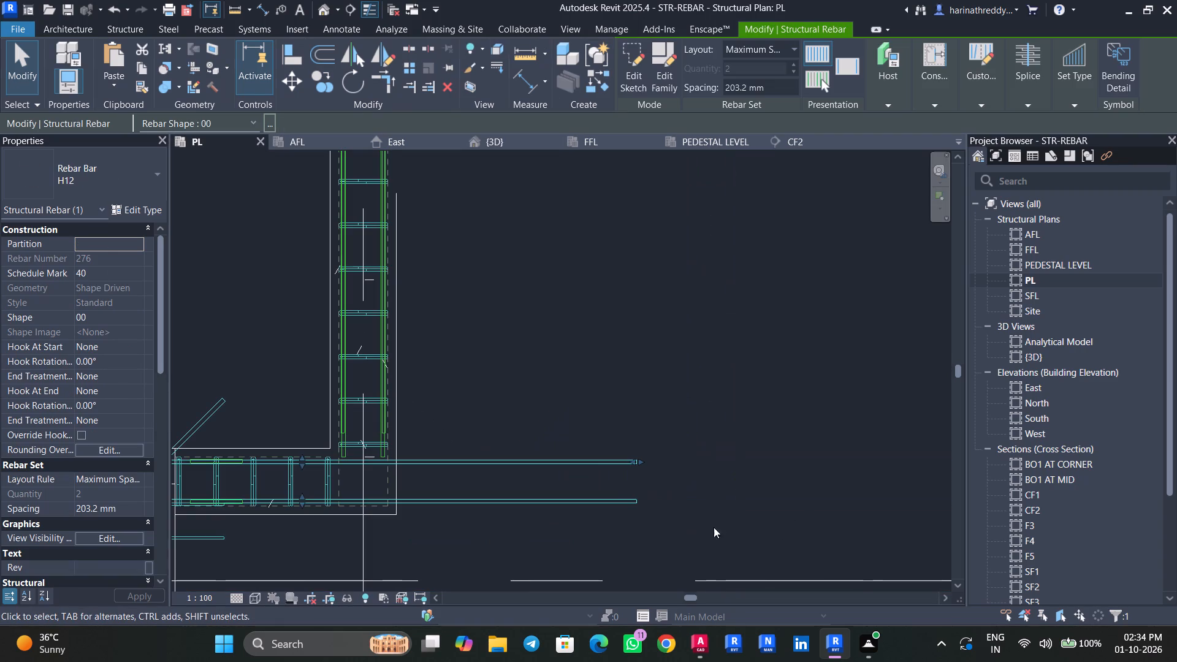
pyautogui.moveTo(632, 461); pyautogui.dragTo(411, 463)
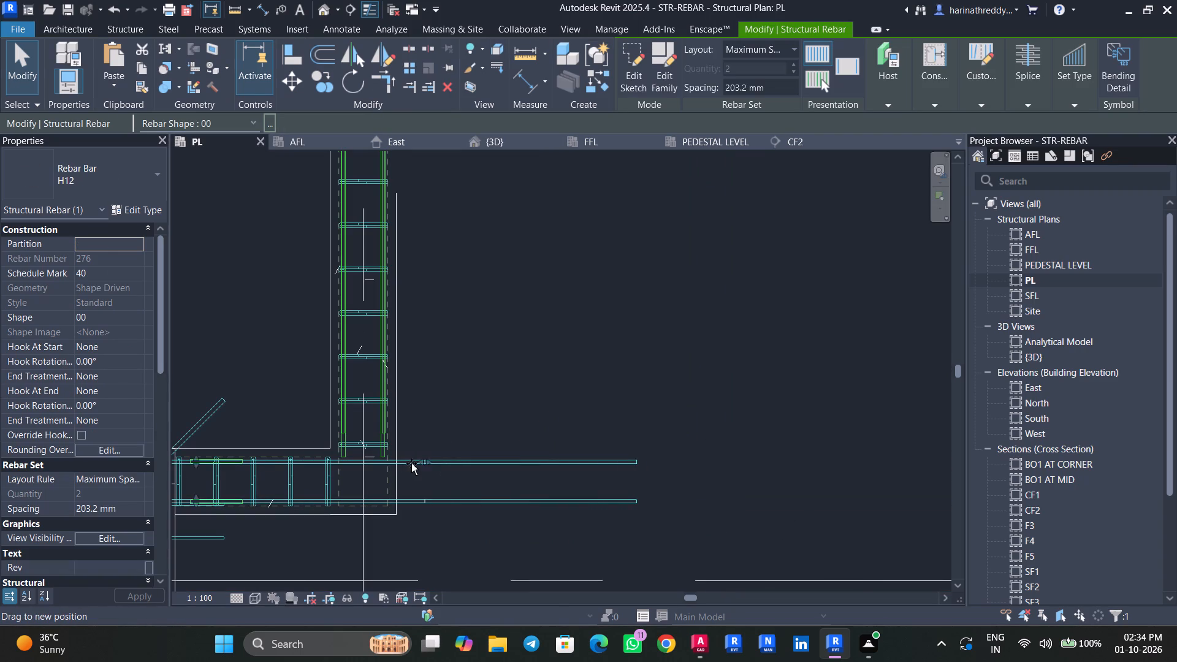
pyautogui.moveTo(411, 463); pyautogui.dragTo(384, 465)
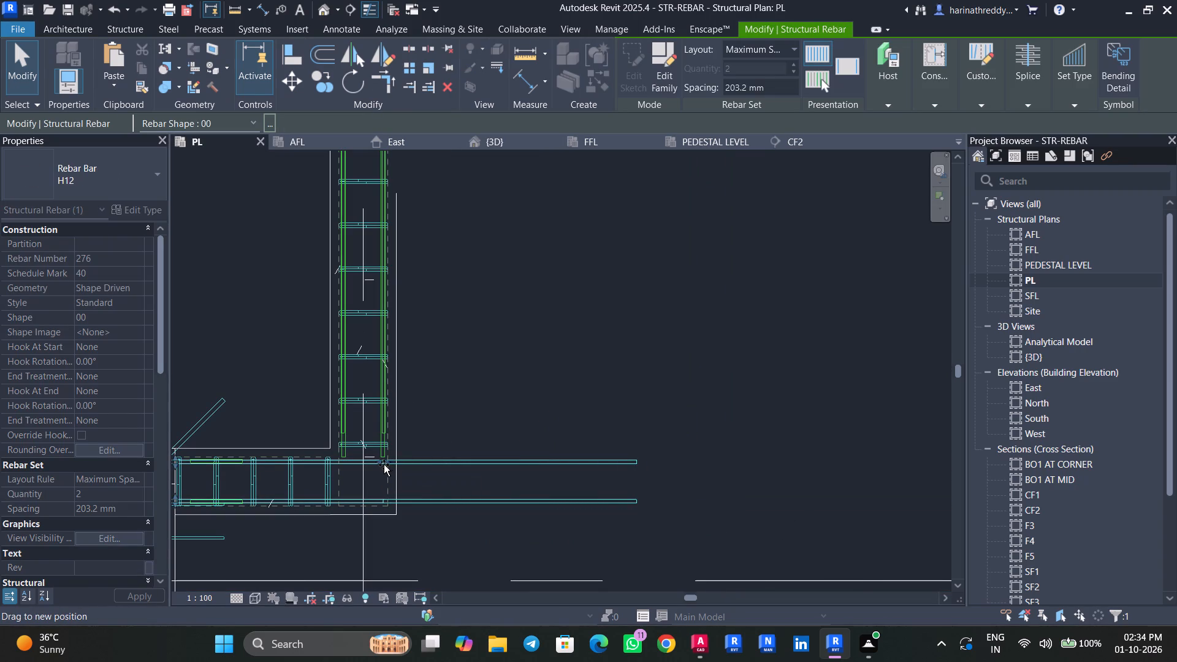
pyautogui.press('Escape')
pyautogui.press('Escape')
pyautogui.click(564, 458)
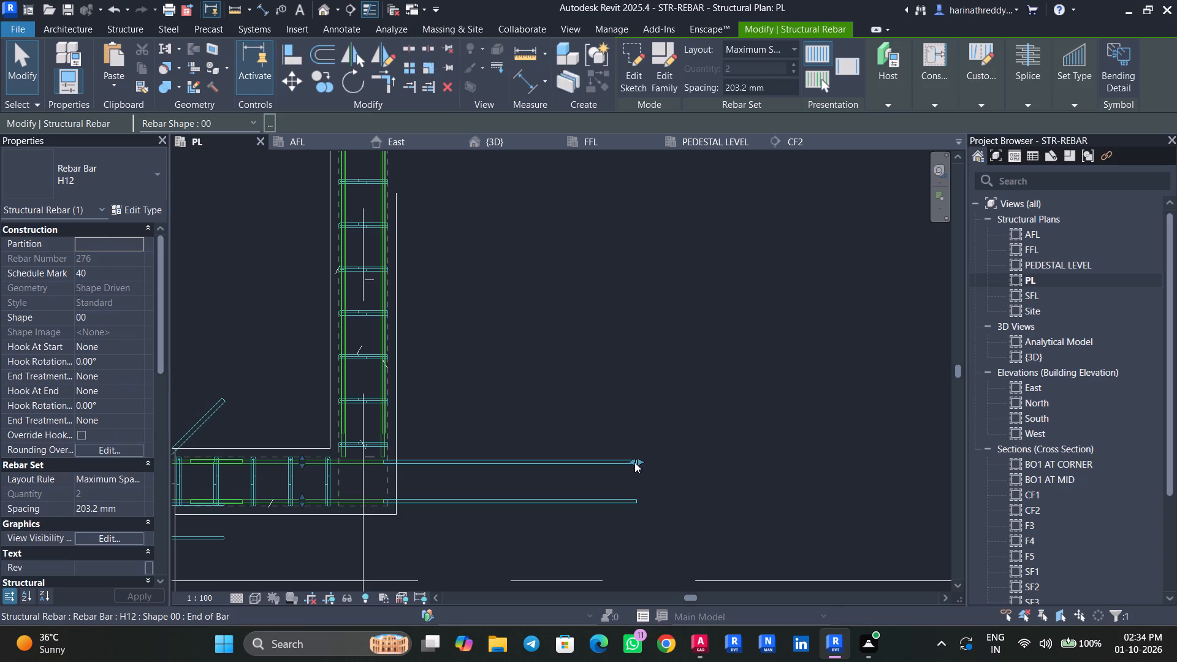
pyautogui.moveTo(634, 460); pyautogui.dragTo(385, 460)
pyautogui.scroll(8, 388, 468)
pyautogui.press('Escape')
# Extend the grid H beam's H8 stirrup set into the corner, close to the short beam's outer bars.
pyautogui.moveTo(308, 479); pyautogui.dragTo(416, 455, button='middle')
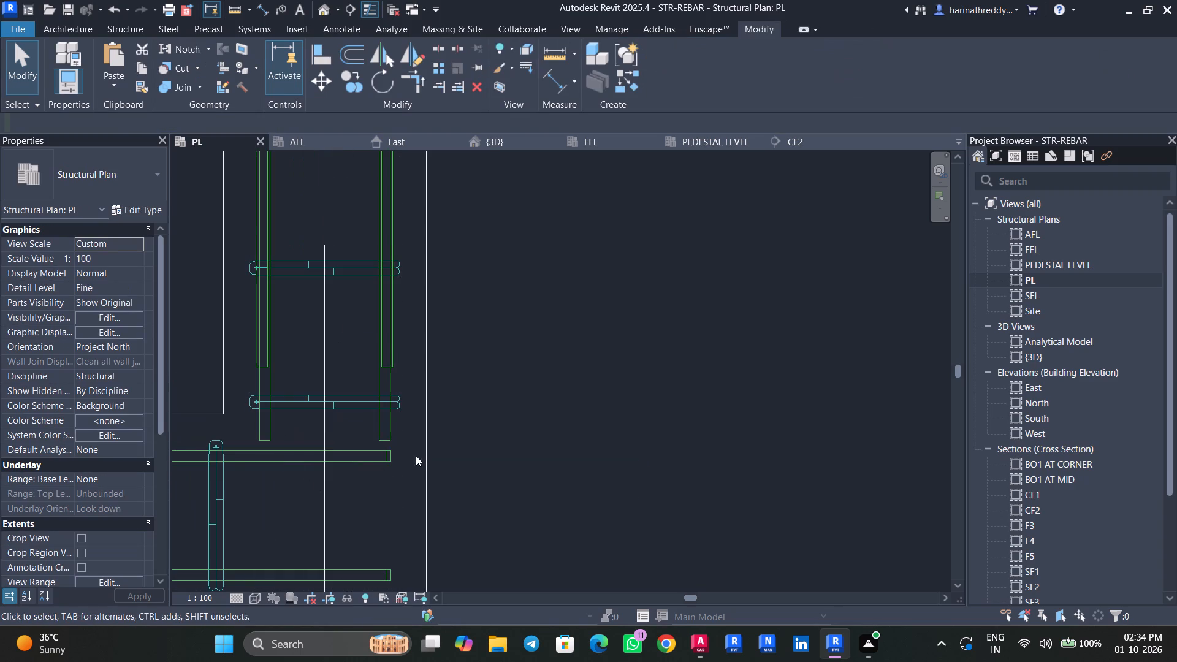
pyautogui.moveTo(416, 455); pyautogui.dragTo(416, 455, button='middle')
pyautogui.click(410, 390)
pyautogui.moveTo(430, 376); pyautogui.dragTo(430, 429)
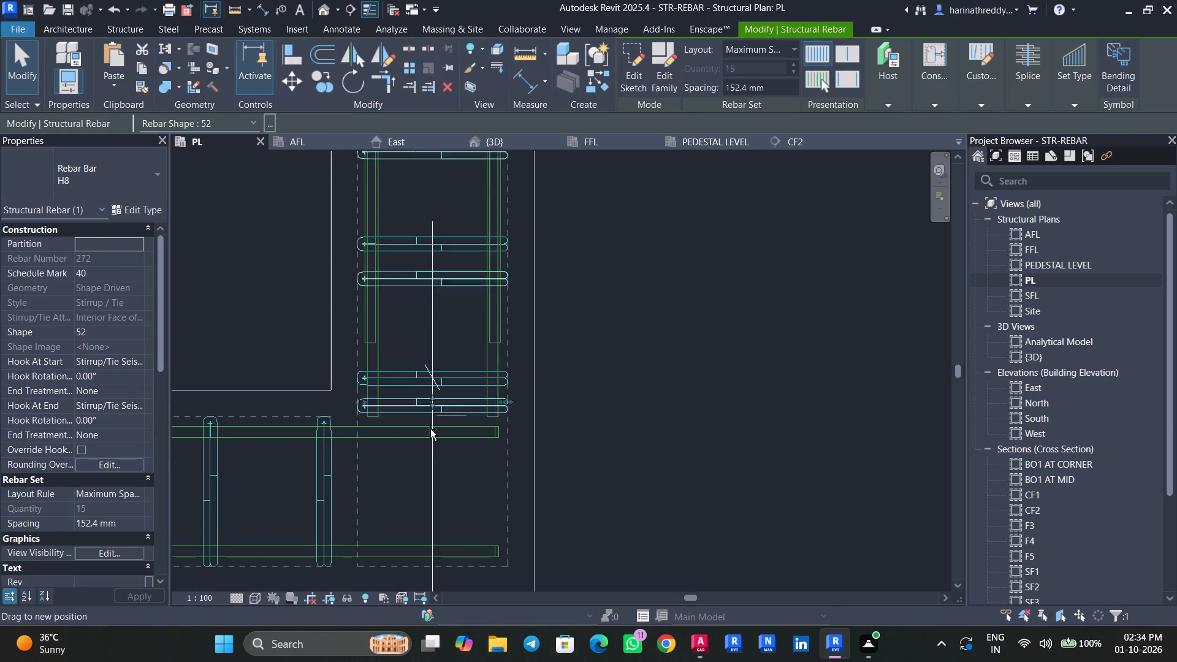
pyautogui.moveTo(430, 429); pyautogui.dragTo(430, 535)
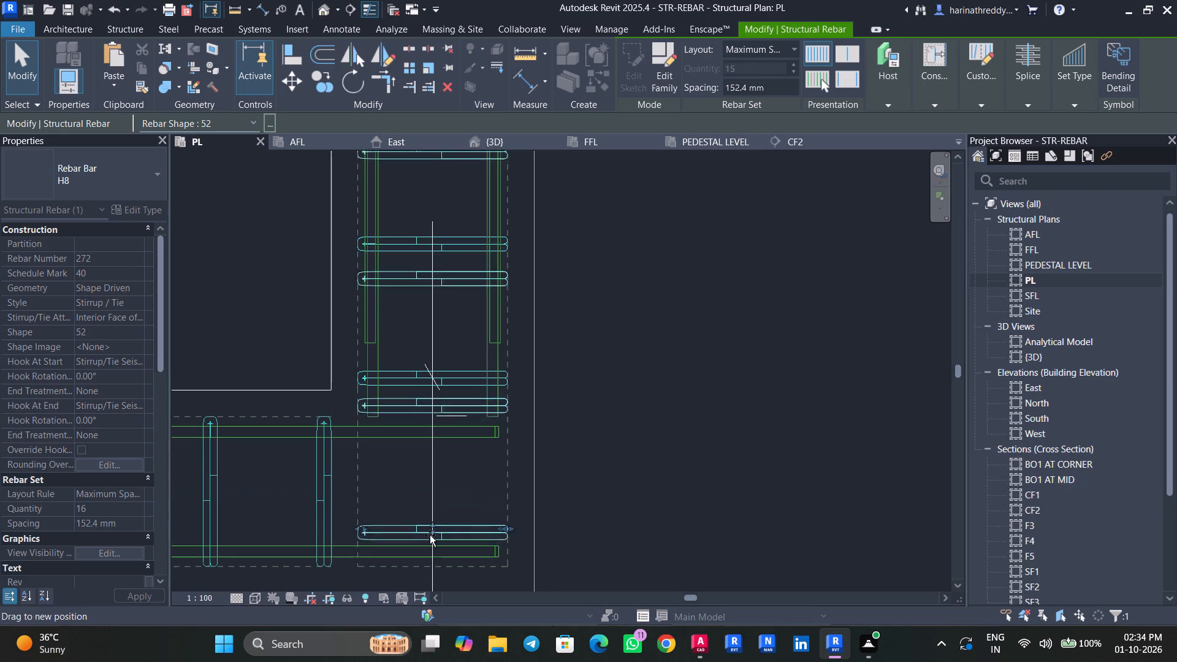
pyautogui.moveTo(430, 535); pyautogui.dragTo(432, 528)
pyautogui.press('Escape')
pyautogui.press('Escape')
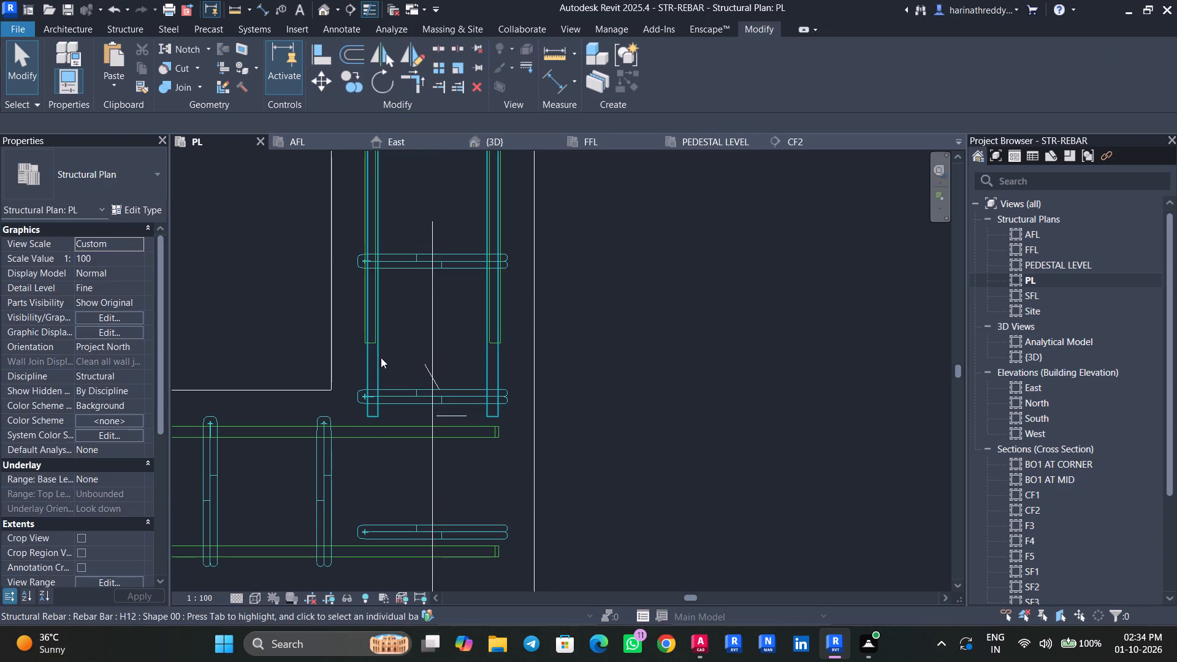
# Extend the corner ends of both H12 bar sets in the grid H beam to the short beam's outer bar line.
pyautogui.click(376, 360)
pyautogui.moveTo(373, 420); pyautogui.dragTo(371, 498)
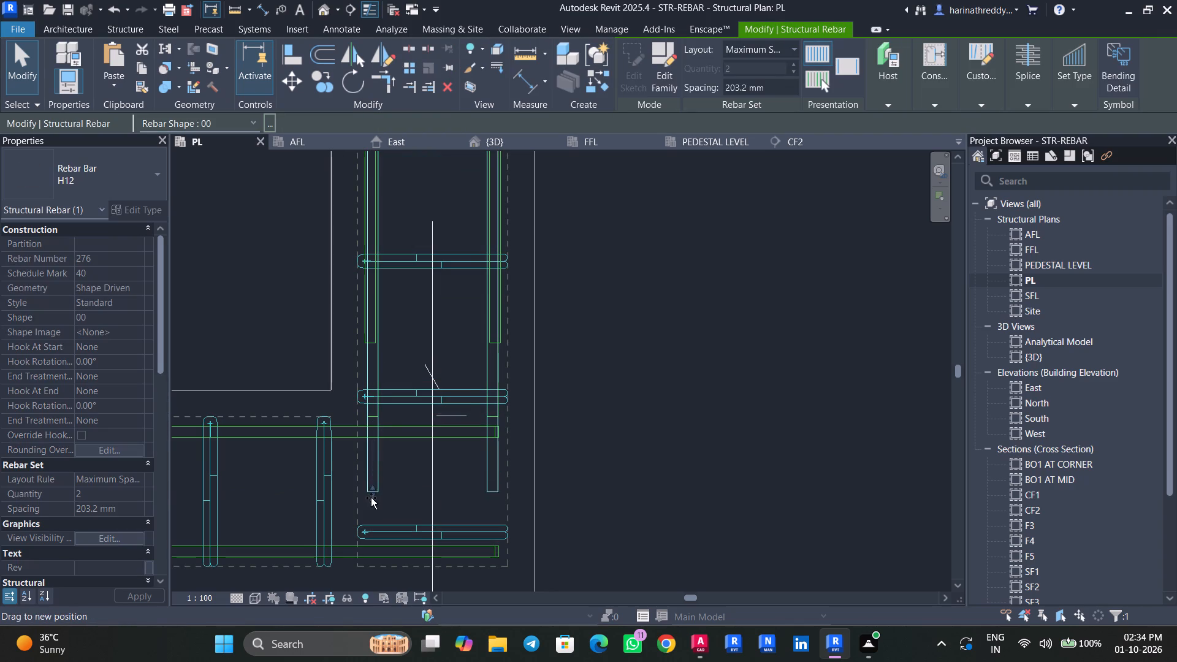
pyautogui.moveTo(371, 498); pyautogui.dragTo(371, 554)
pyautogui.press('Escape')
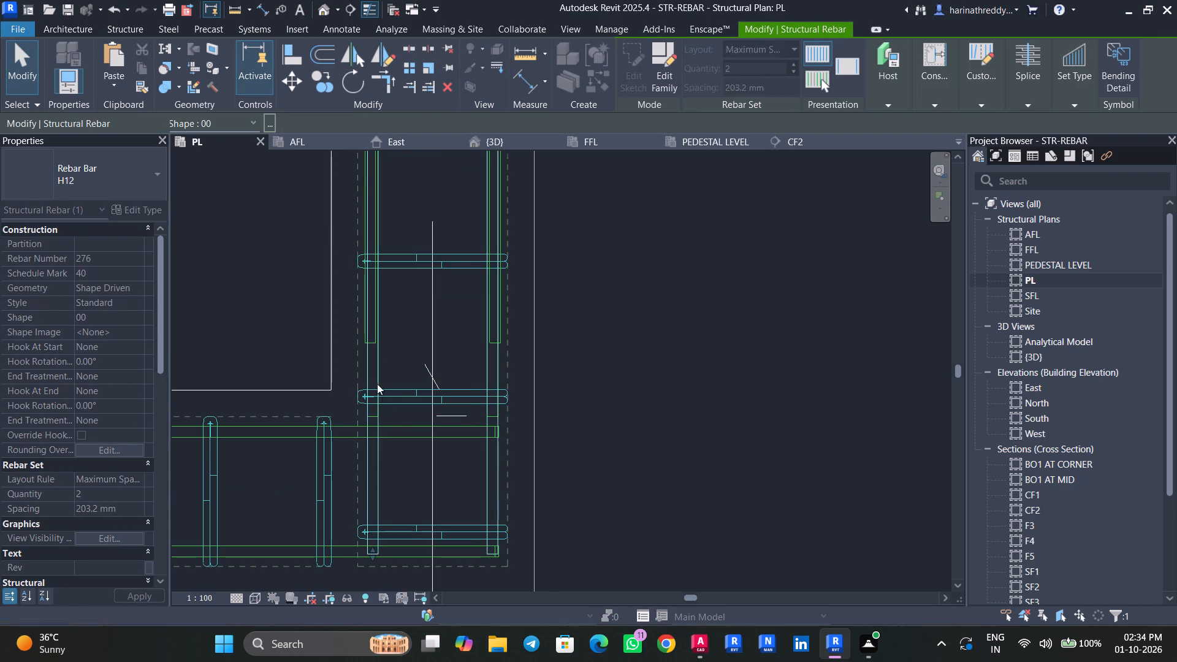
pyautogui.press('Escape')
pyautogui.click(360, 334)
pyautogui.moveTo(367, 344); pyautogui.dragTo(367, 345)
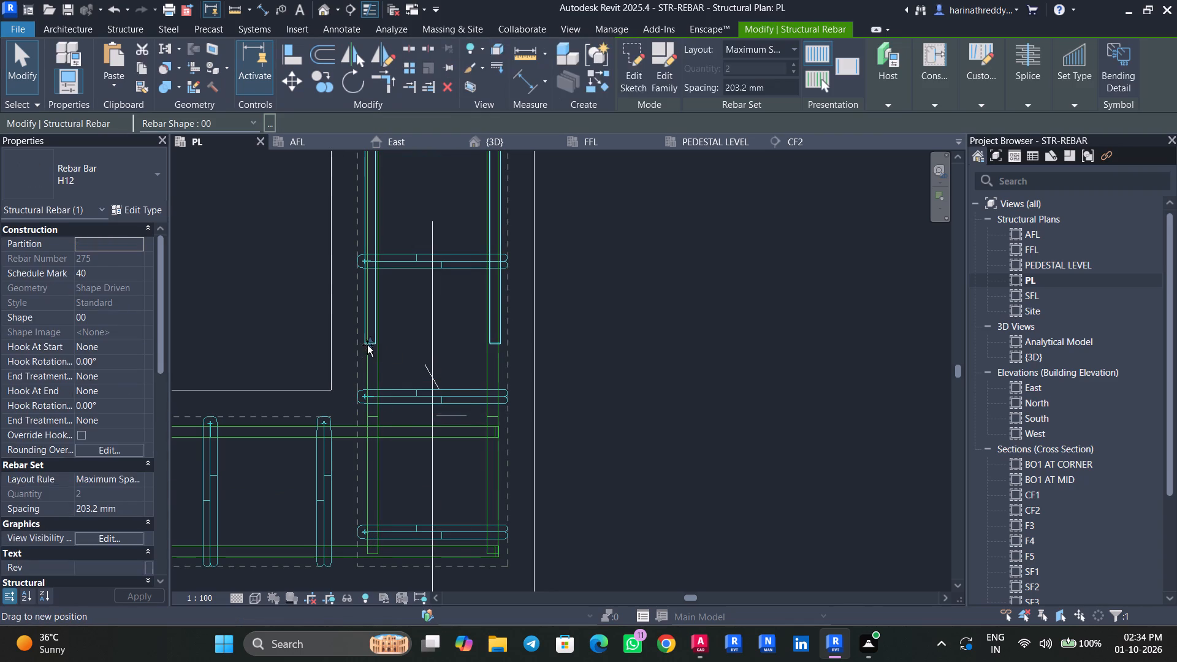
pyautogui.moveTo(367, 345); pyautogui.dragTo(363, 552)
pyautogui.press('Escape')
pyautogui.press('Escape')
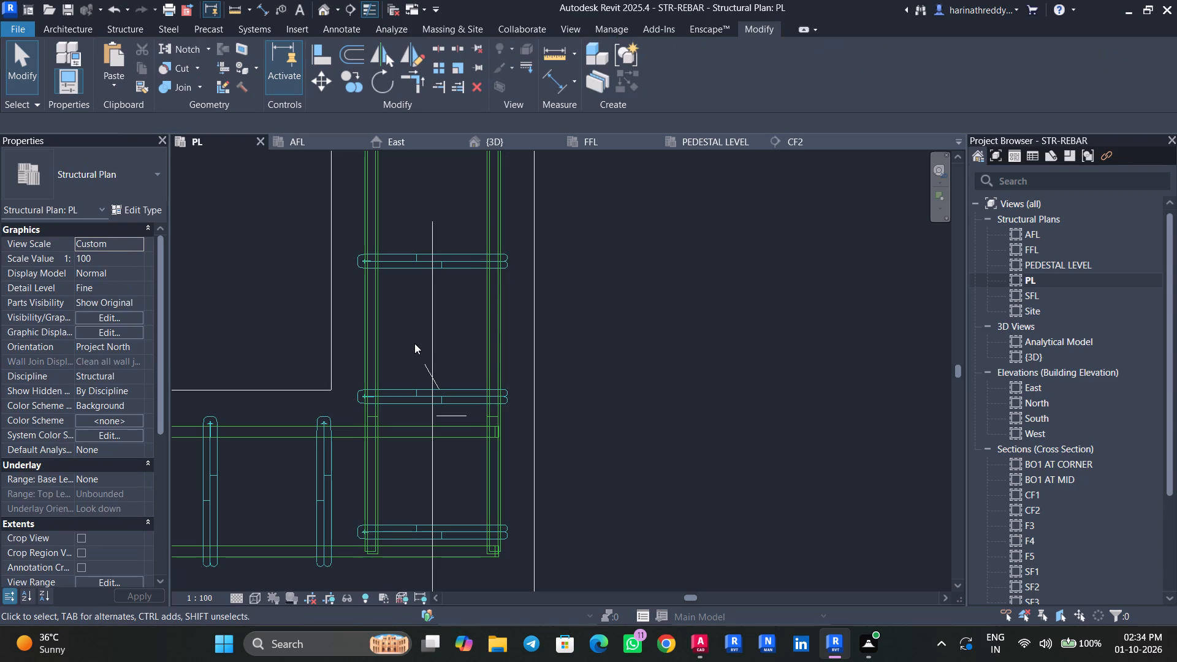
# Shorten the grid H beam's H8 stirrup set so its last stirrup sits at the short beam's inner face.
pyautogui.scroll(-7, 414, 346)
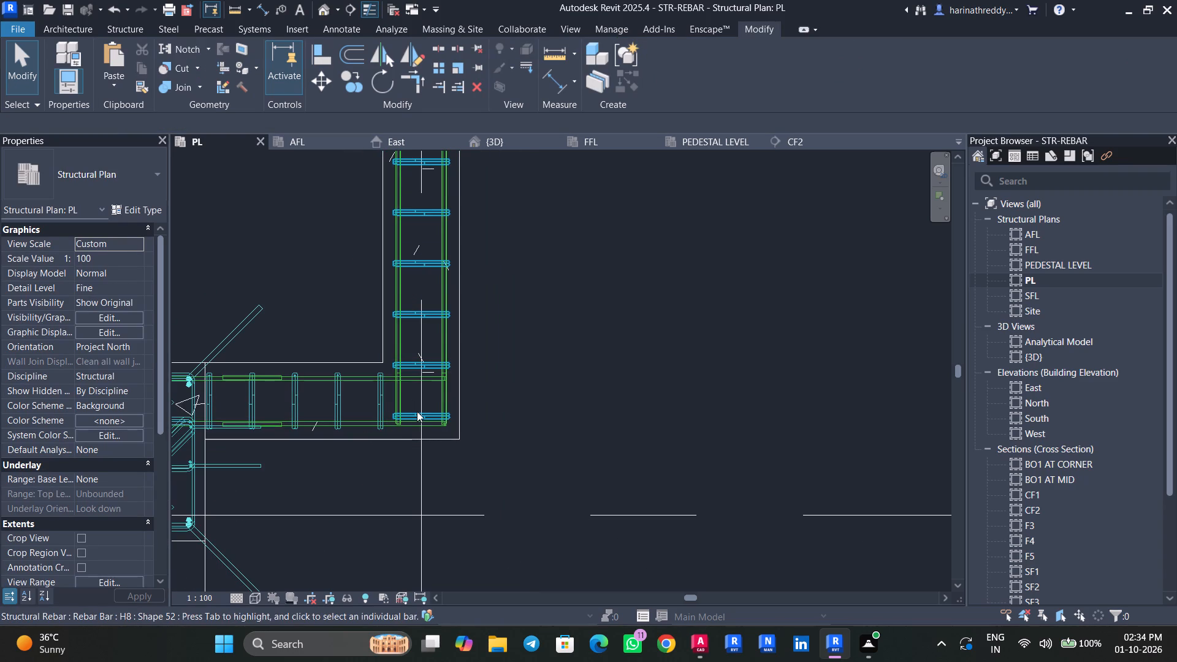
pyautogui.click(417, 411)
pyautogui.scroll(6, 426, 412)
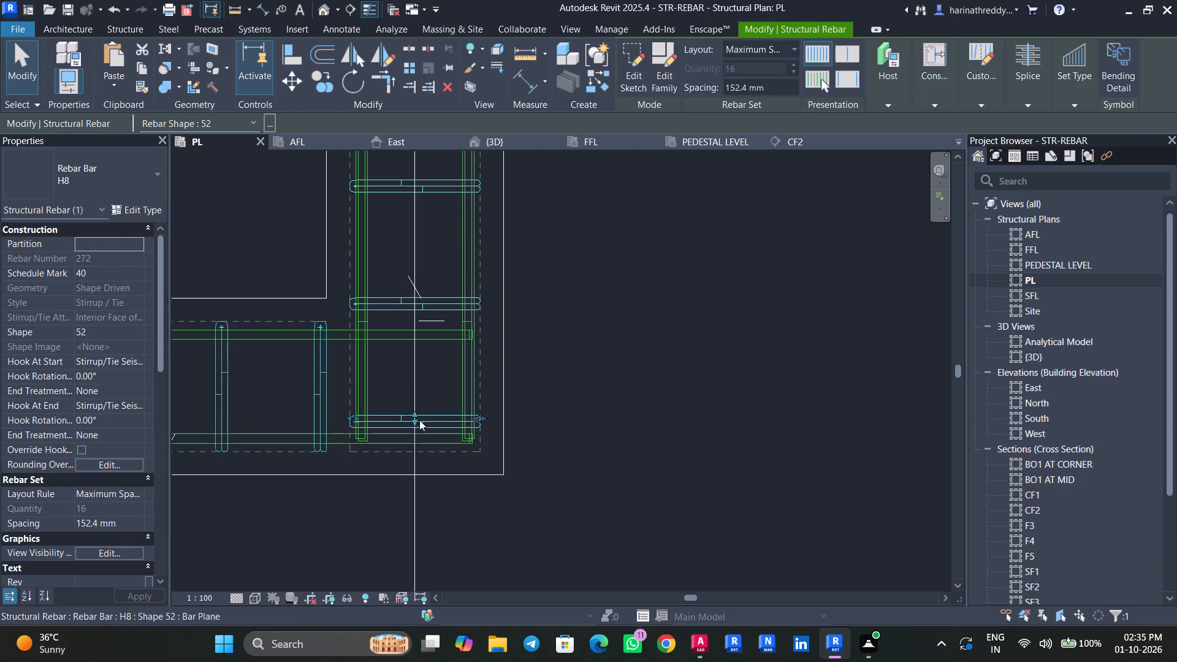
pyautogui.moveTo(413, 411); pyautogui.dragTo(421, 302)
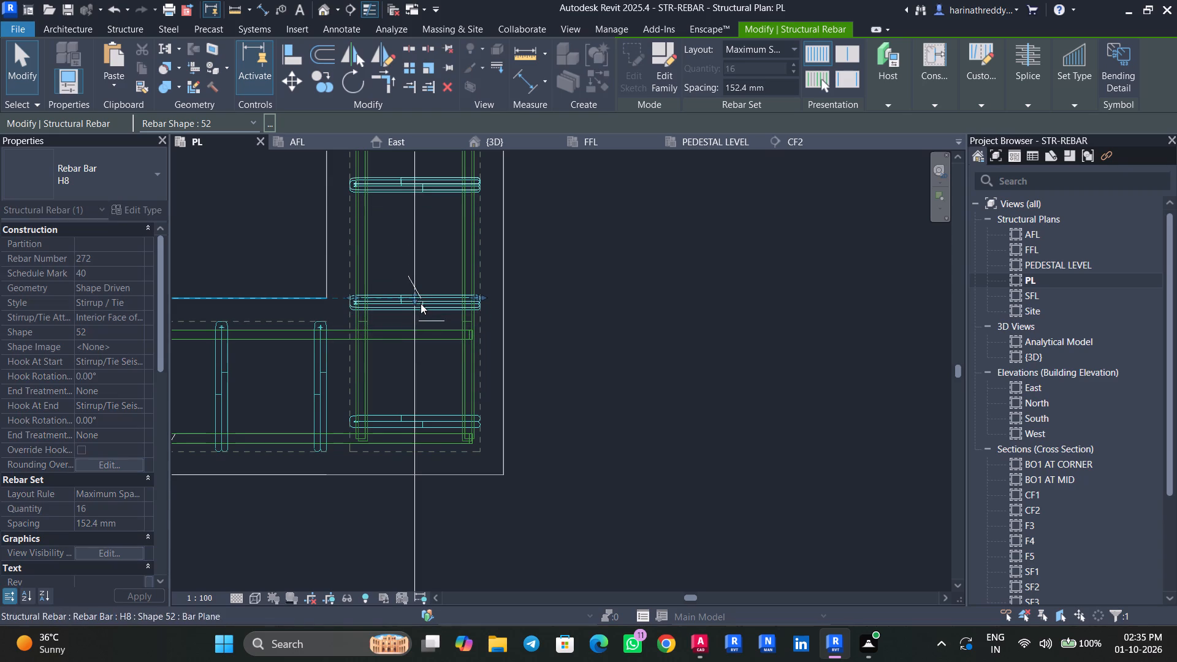
pyautogui.press('Escape')
# Extend the short B01 beam's H8 stirrup set into the corner, to about the middle of the grid H beam.
pyautogui.click(331, 378)
pyautogui.moveTo(326, 384); pyautogui.dragTo(373, 389)
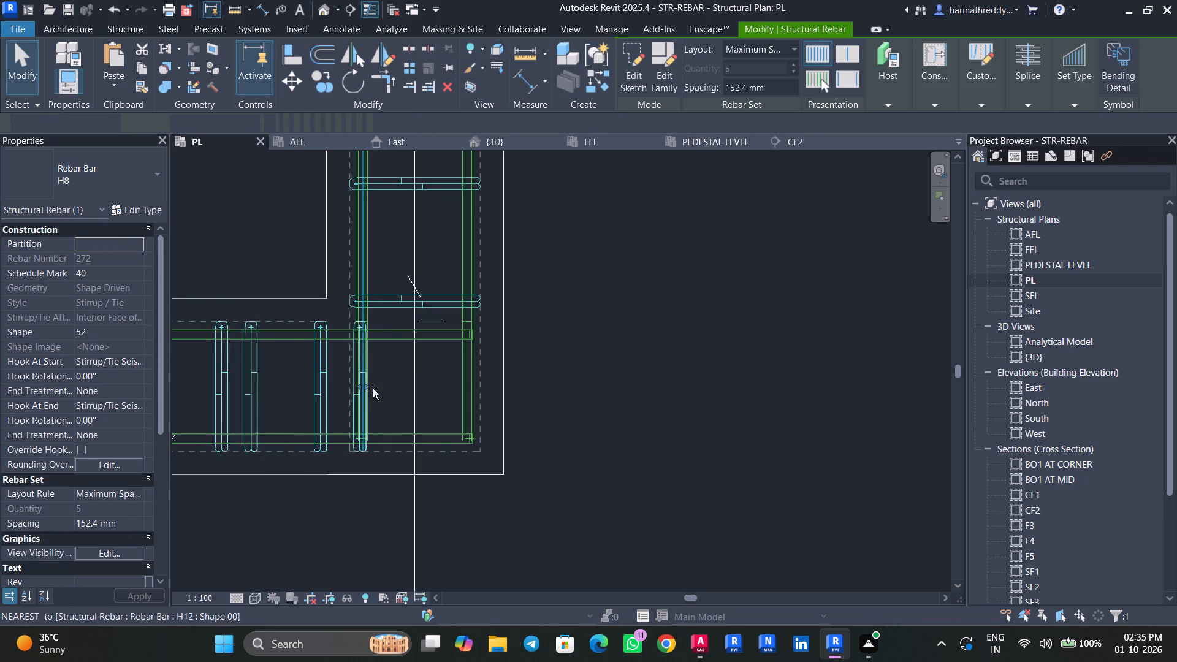
pyautogui.moveTo(373, 389); pyautogui.dragTo(424, 403)
pyautogui.scroll(-5, 403, 409)
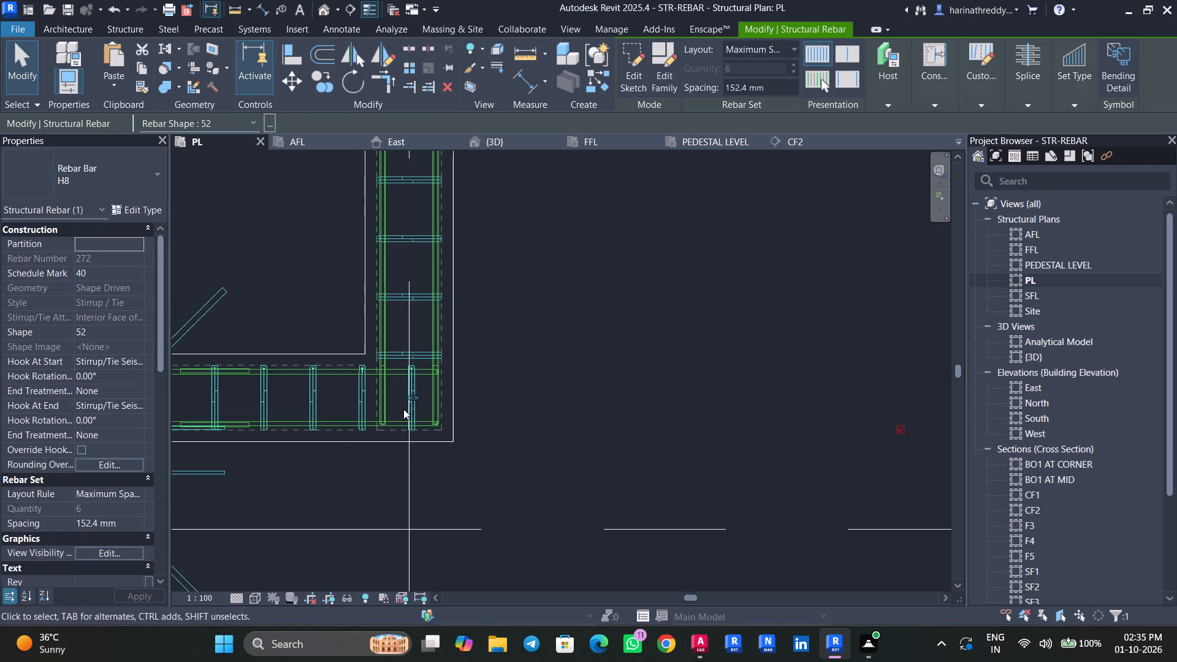
# Shorten the column ends of both longer H12 bar sets in the short B01 beam to the far-side vertical bars of the grid G column.
pyautogui.moveTo(341, 451); pyautogui.dragTo(540, 449, button='middle')
pyautogui.press('Escape')
pyautogui.press('Escape')
pyautogui.click(244, 371)
pyautogui.scroll(1, 238, 395)
pyautogui.moveTo(240, 395); pyautogui.dragTo(463, 425, button='middle')
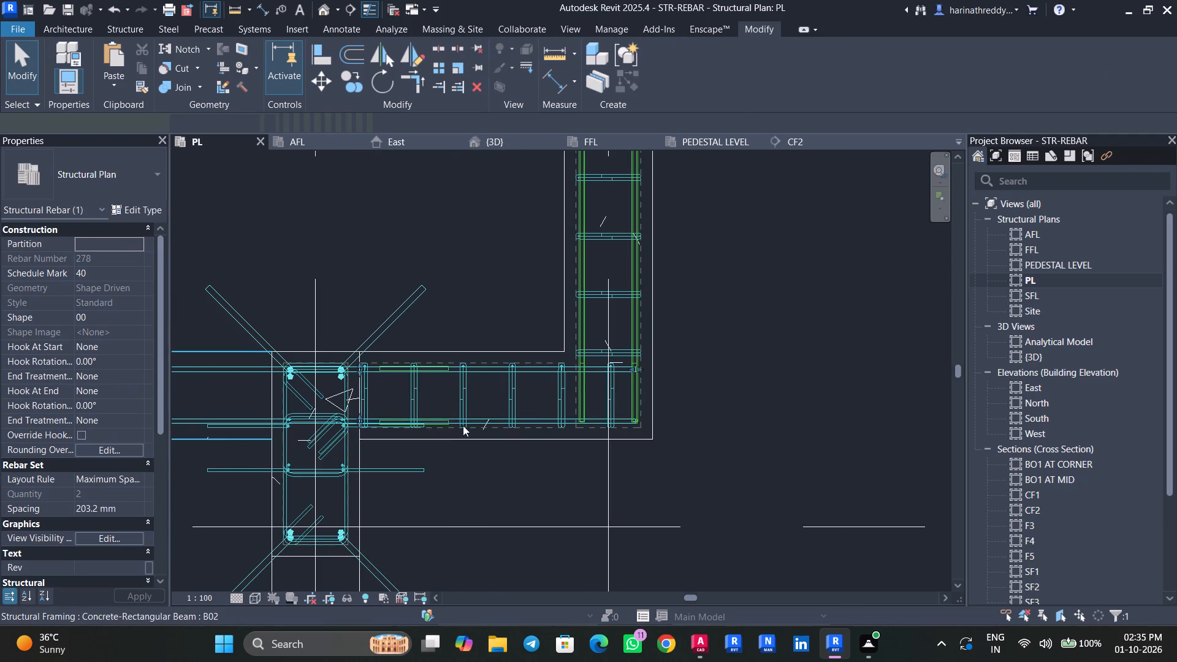
pyautogui.moveTo(463, 425); pyautogui.dragTo(465, 425, button='middle')
pyautogui.moveTo(289, 393); pyautogui.dragTo(522, 403)
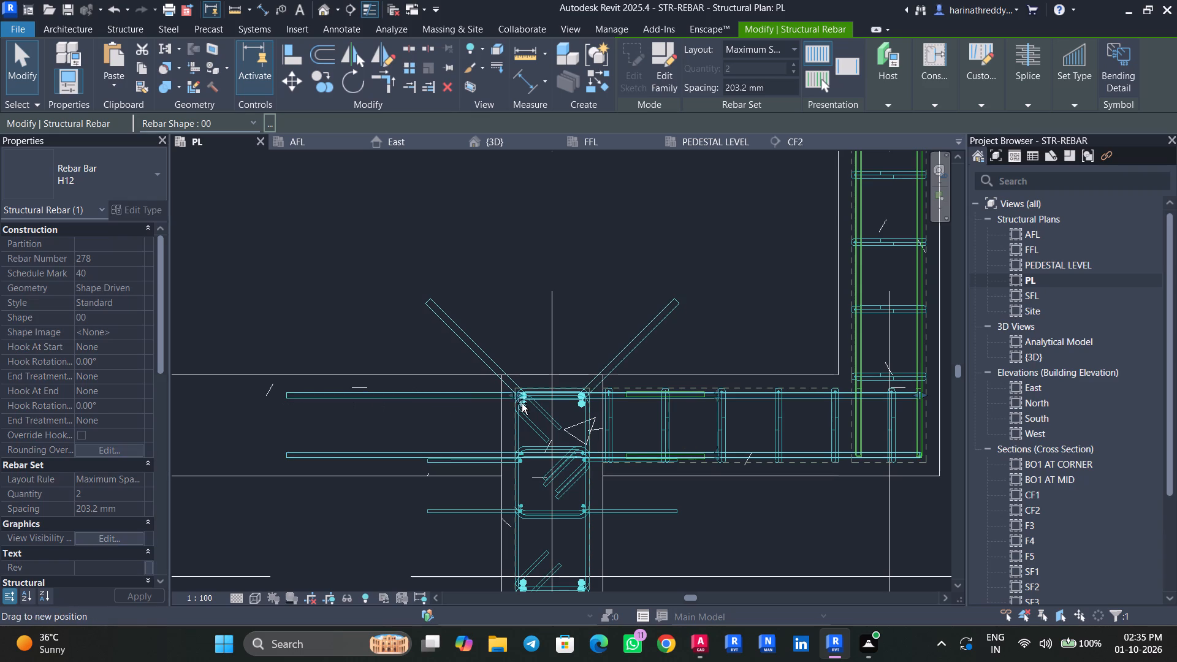
pyautogui.moveTo(522, 403); pyautogui.dragTo(521, 408)
pyautogui.press('Escape')
pyautogui.click(341, 442)
pyautogui.click(338, 453)
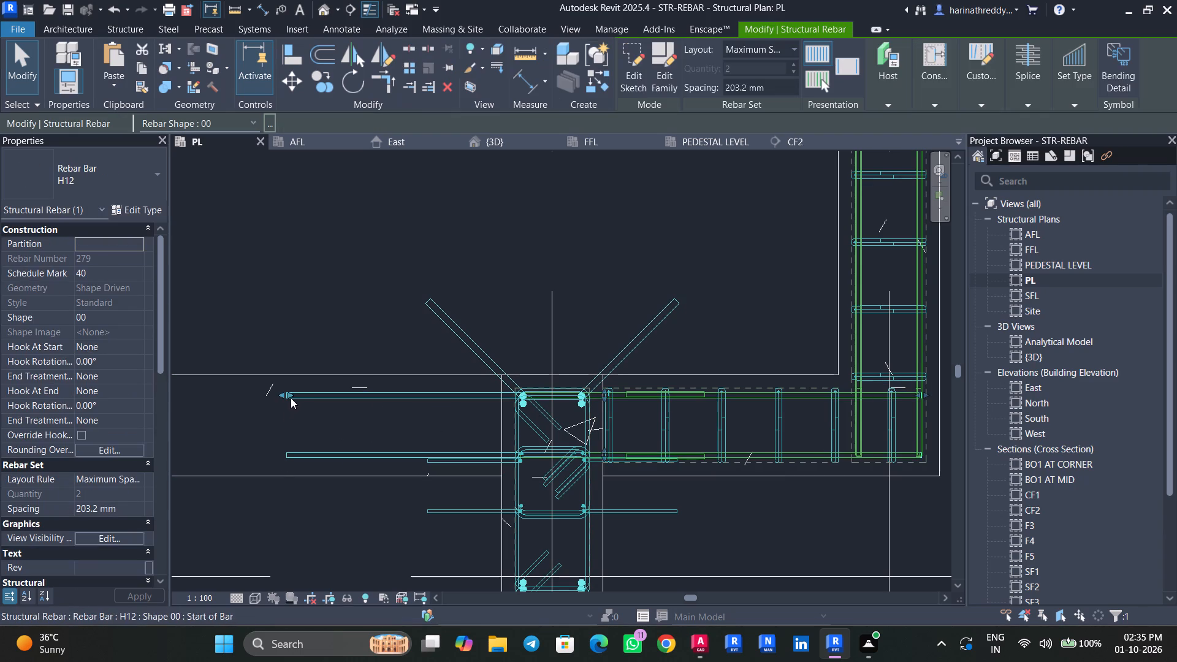
pyautogui.moveTo(290, 395); pyautogui.dragTo(524, 409)
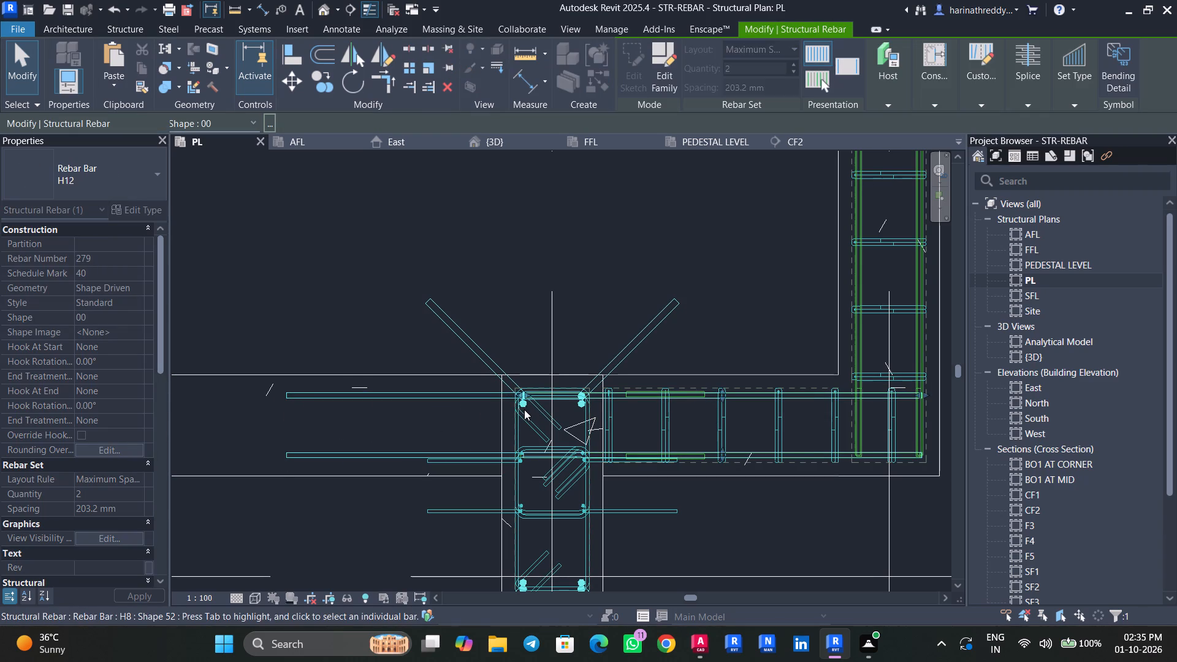
# In the 3D view, stretch the short second-layer H12 bars of the short B01 beam from its column-side end face to the grid H beam's outer bar line.
pyautogui.press('Escape')
pyautogui.press('Escape')
pyautogui.click(506, 143)
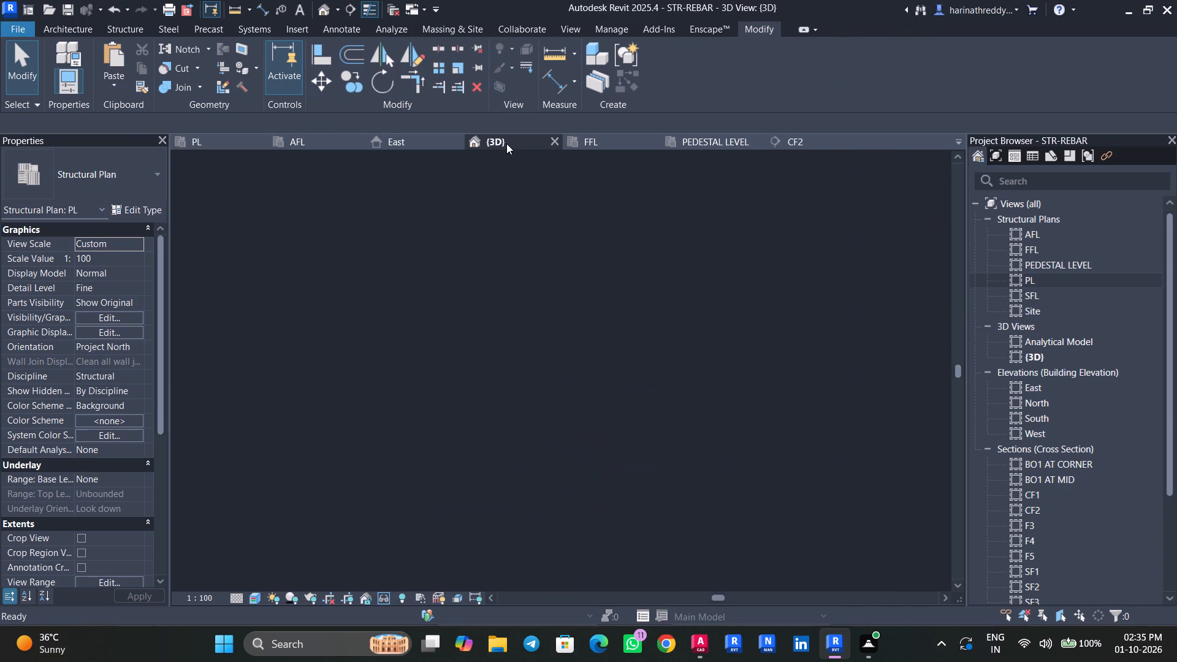
pyautogui.scroll(-2, 416, 447)
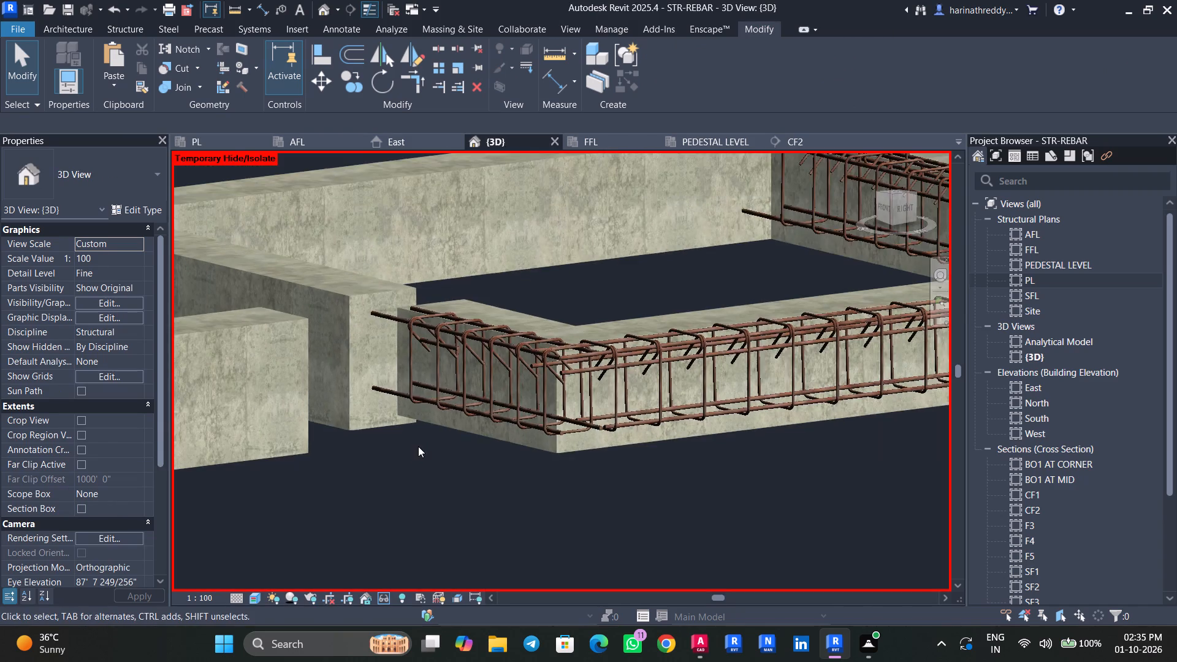
pyautogui.scroll(10, 490, 330)
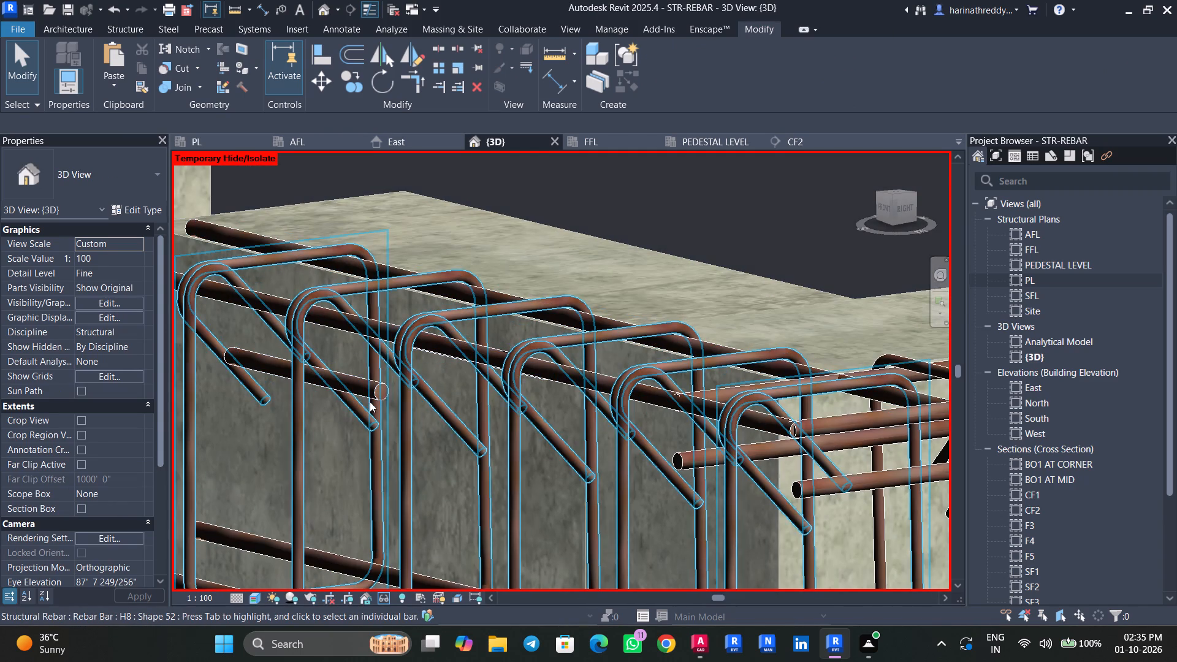
pyautogui.click(370, 401)
pyautogui.scroll(-7, 370, 401)
pyautogui.keyDown('shift'); pyautogui.moveTo(374, 519); pyautogui.dragTo(387, 519, button='middle'); pyautogui.keyUp('shift')
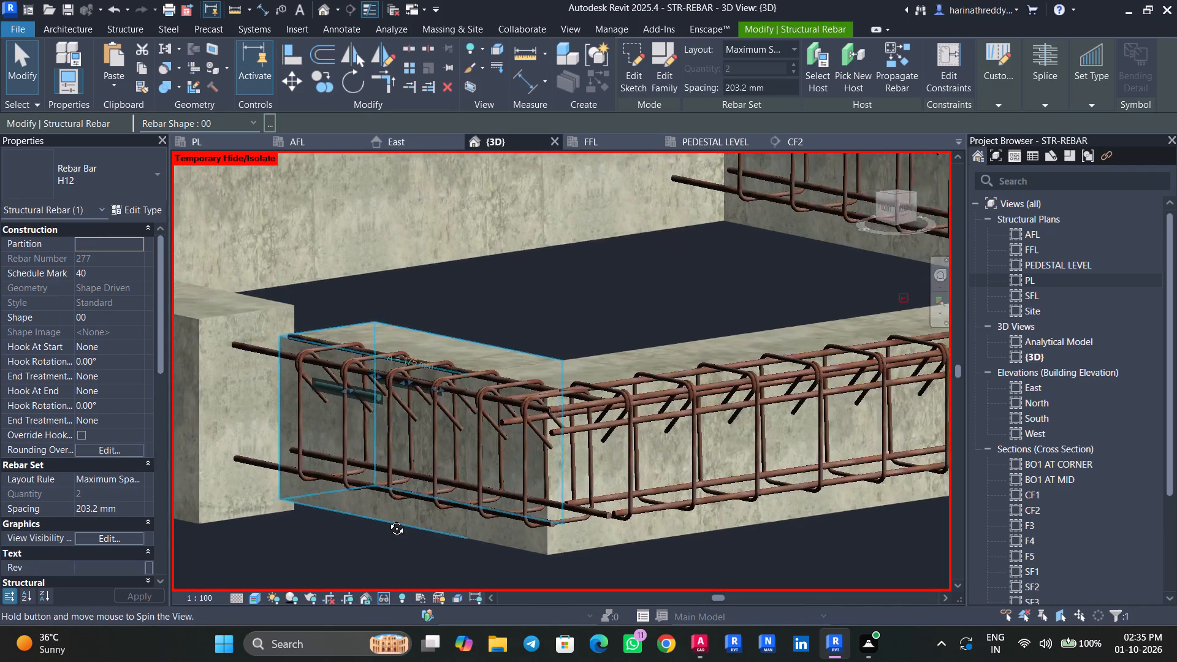
pyautogui.keyDown('shift'); pyautogui.moveTo(387, 519); pyautogui.dragTo(491, 586, button='middle'); pyautogui.keyUp('shift')
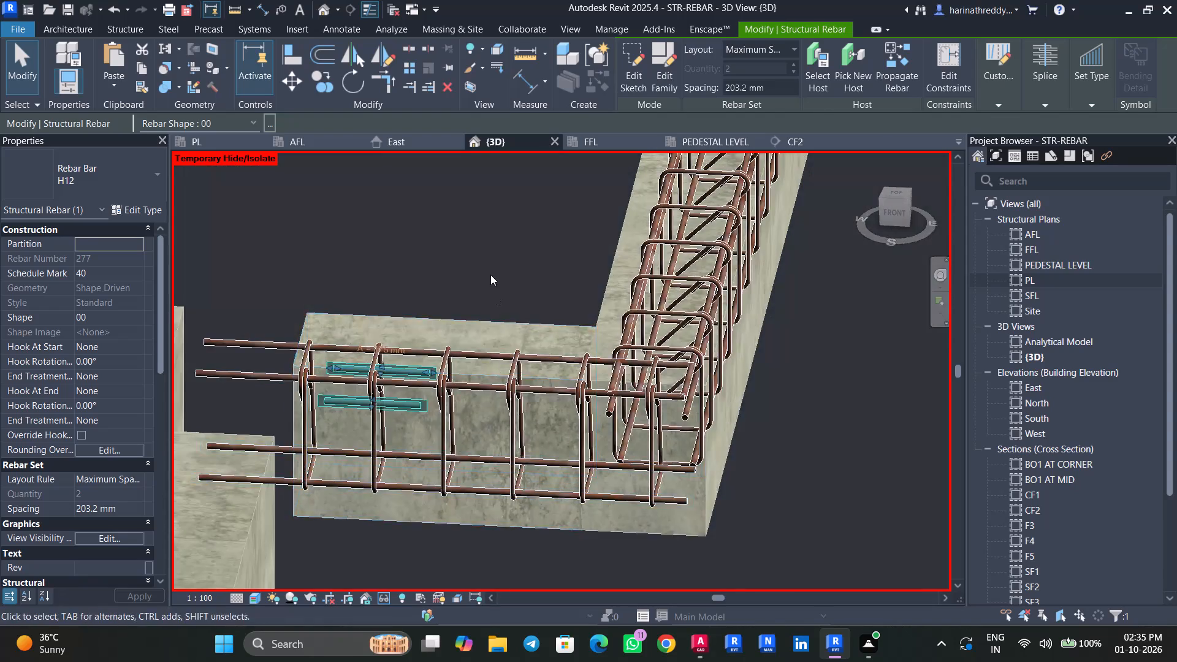
pyautogui.keyDown('shift'); pyautogui.moveTo(492, 277); pyautogui.dragTo(503, 560, button='middle'); pyautogui.keyUp('shift')
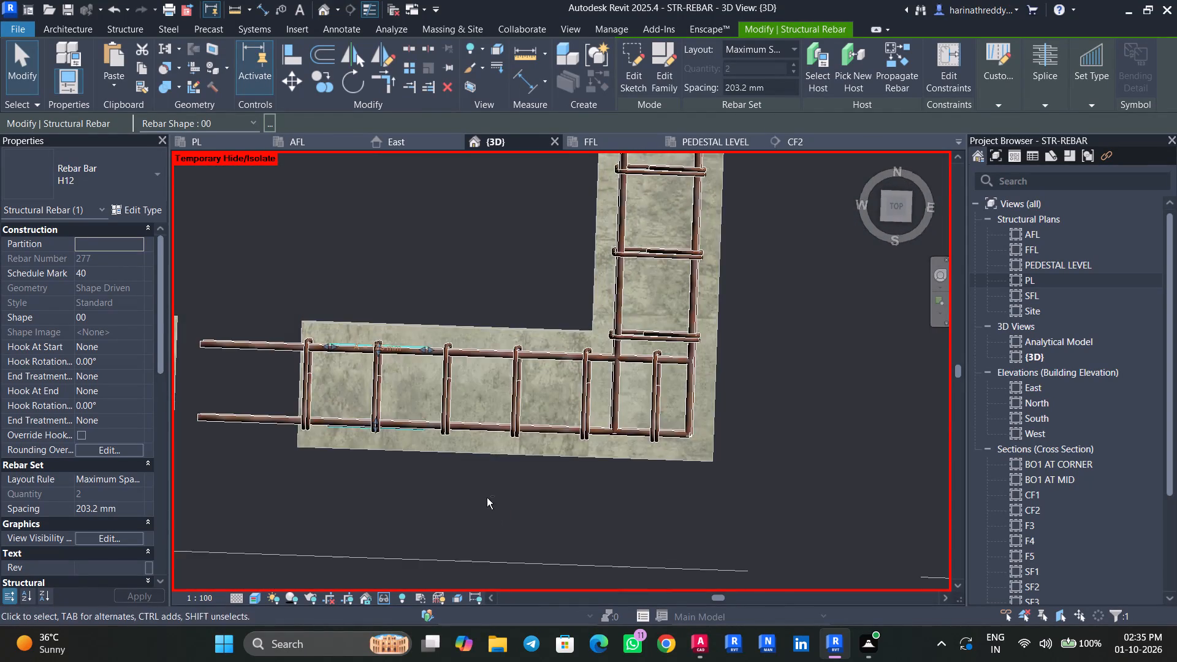
pyautogui.keyDown('shift'); pyautogui.moveTo(490, 503); pyautogui.dragTo(503, 499, button='middle'); pyautogui.keyUp('shift')
pyautogui.scroll(1, 362, 473)
pyautogui.moveTo(370, 474); pyautogui.dragTo(501, 493, button='middle')
pyautogui.moveTo(442, 352); pyautogui.dragTo(421, 353)
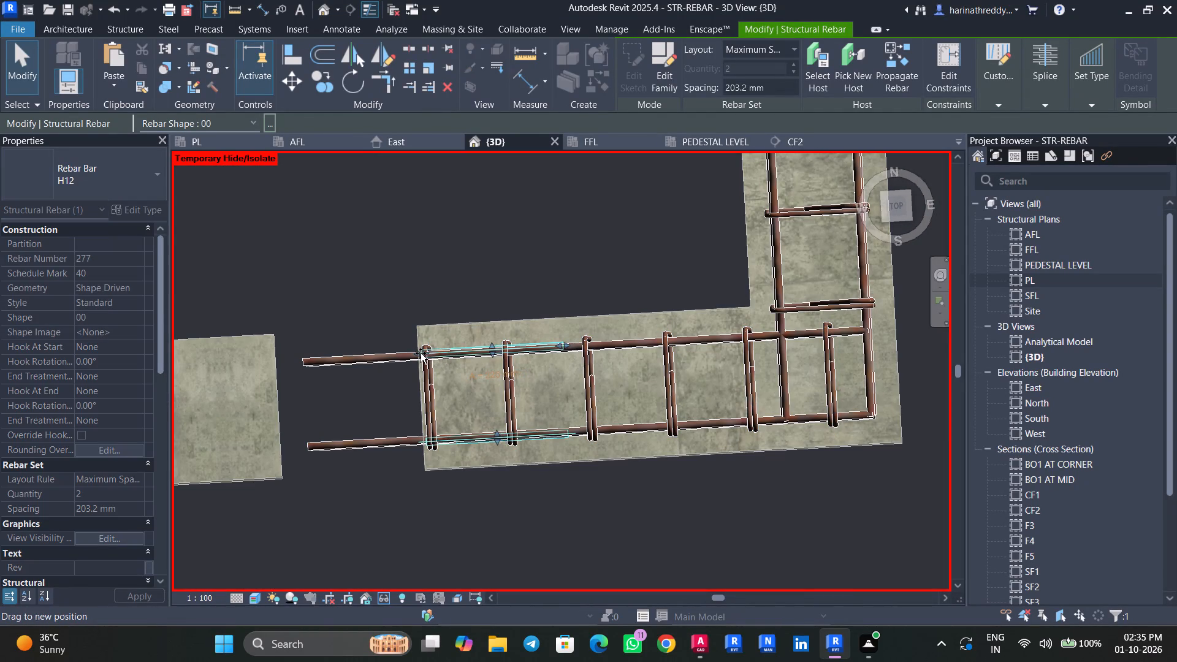
pyautogui.moveTo(421, 353); pyautogui.dragTo(418, 353)
pyautogui.moveTo(564, 344); pyautogui.dragTo(750, 340)
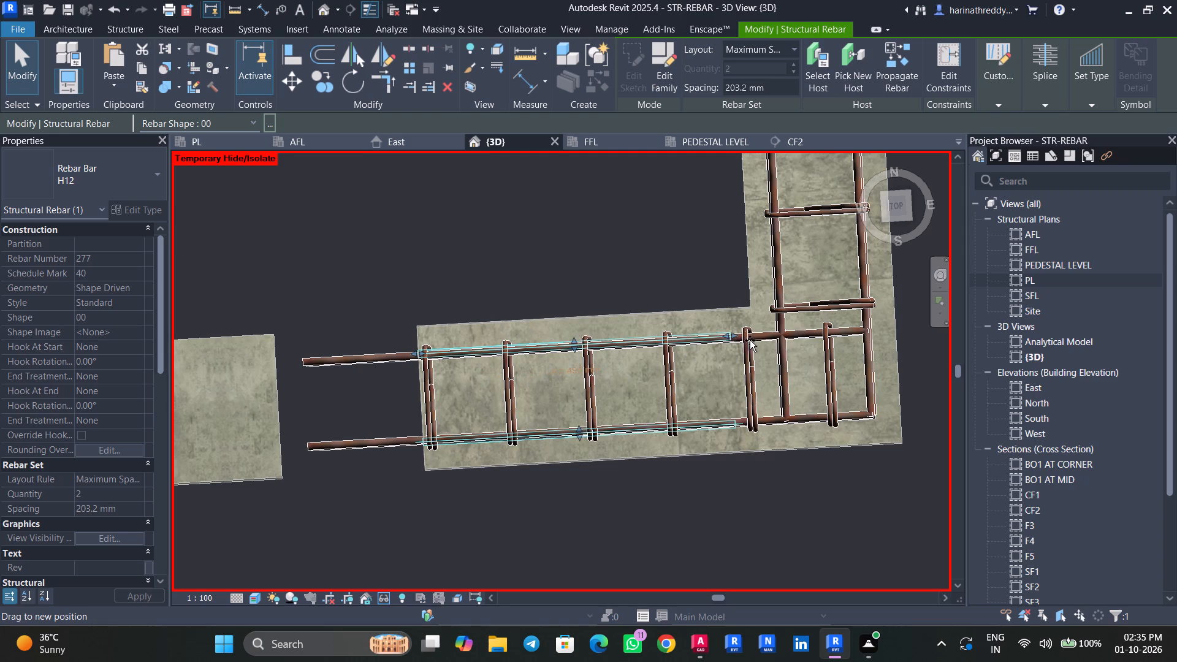
pyautogui.moveTo(750, 340); pyautogui.dragTo(867, 341)
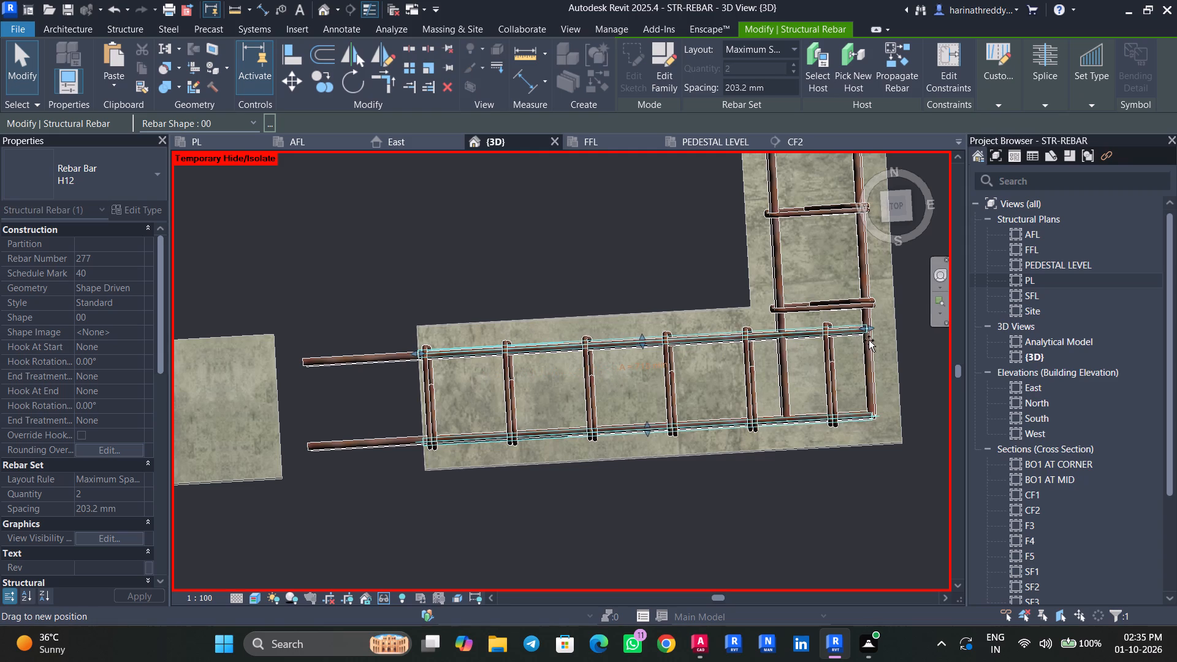
pyautogui.press('Escape')
pyautogui.press('Escape')
# Review the reinforced corner of the short B01 beam in 3D and save the model.
pyautogui.scroll(-3, 787, 497)
pyautogui.keyDown('shift'); pyautogui.moveTo(782, 529); pyautogui.dragTo(794, 291, button='middle'); pyautogui.keyUp('shift')
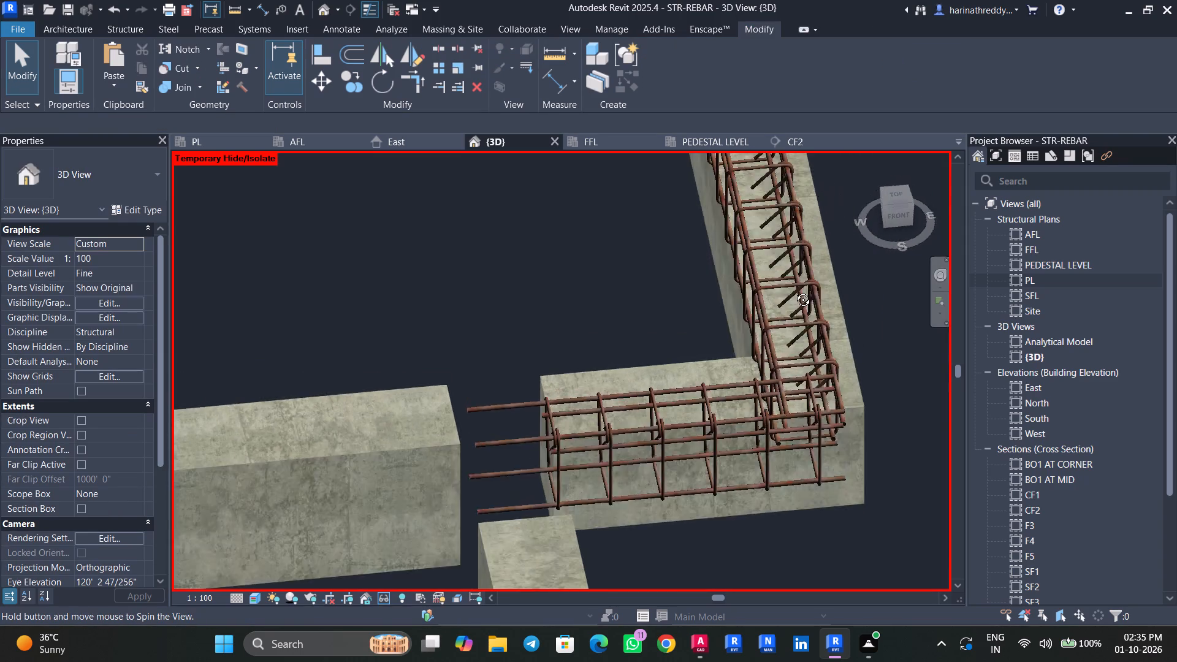
pyautogui.keyDown('shift'); pyautogui.moveTo(794, 291); pyautogui.dragTo(600, 199, button='middle'); pyautogui.keyUp('shift')
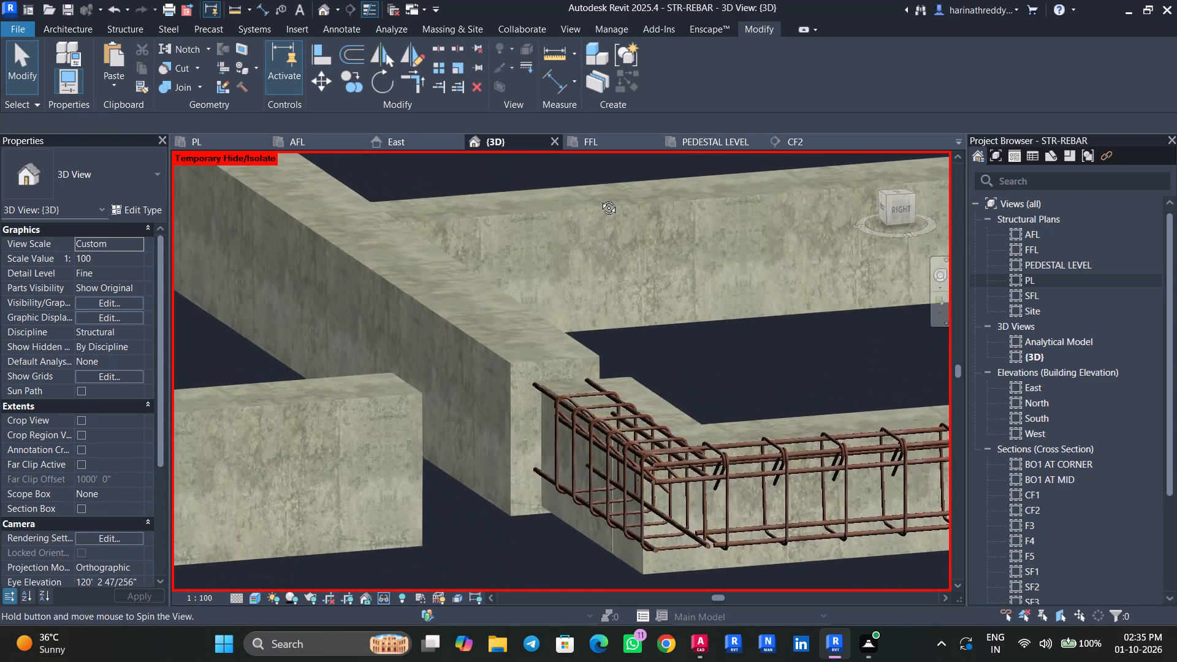
pyautogui.keyDown('shift'); pyautogui.moveTo(600, 199); pyautogui.dragTo(684, 221, button='middle'); pyautogui.keyUp('shift')
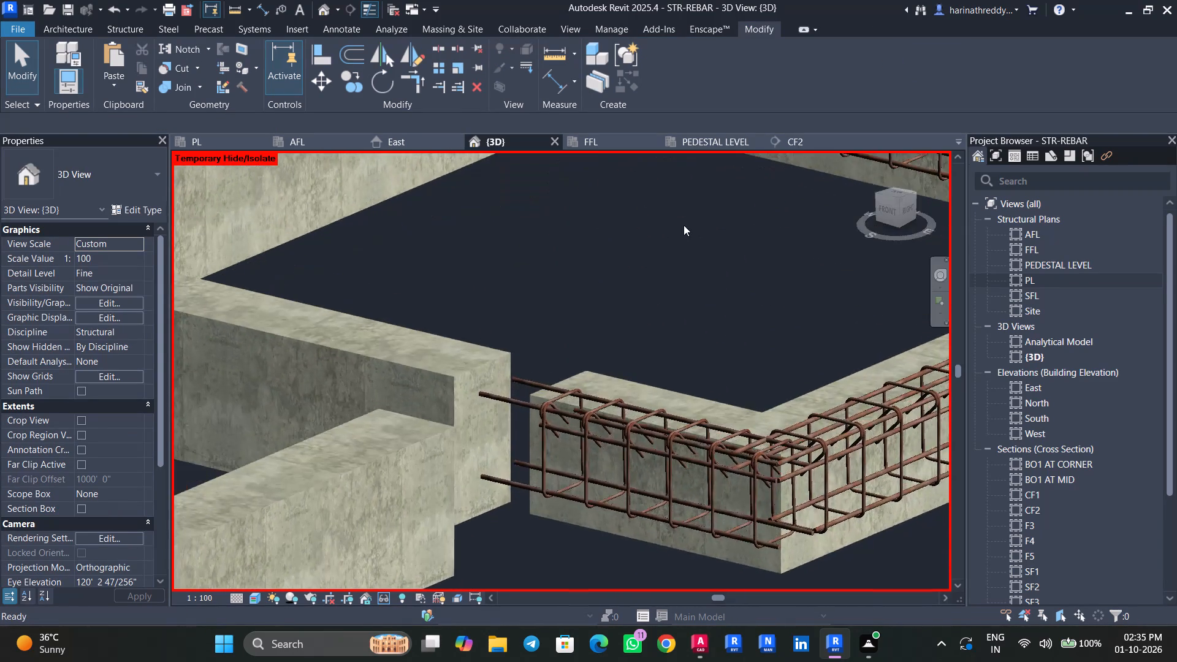
pyautogui.scroll(-8, 682, 235)
pyautogui.moveTo(680, 236); pyautogui.dragTo(569, 381, button='middle')
pyautogui.hotkey('ctrl', 's')
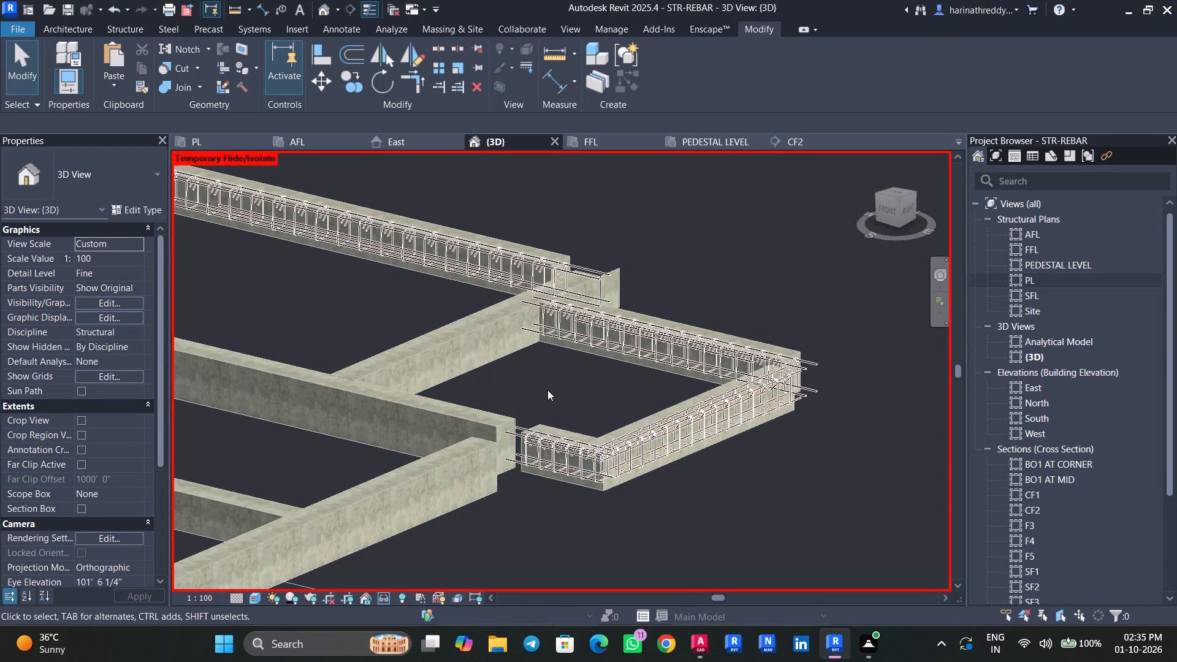
# Check the types of the unreinforced cross beams and the far outer beam for one matching B01.
pyautogui.scroll(-4, 582, 394)
pyautogui.click(387, 392)
pyautogui.press('Escape')
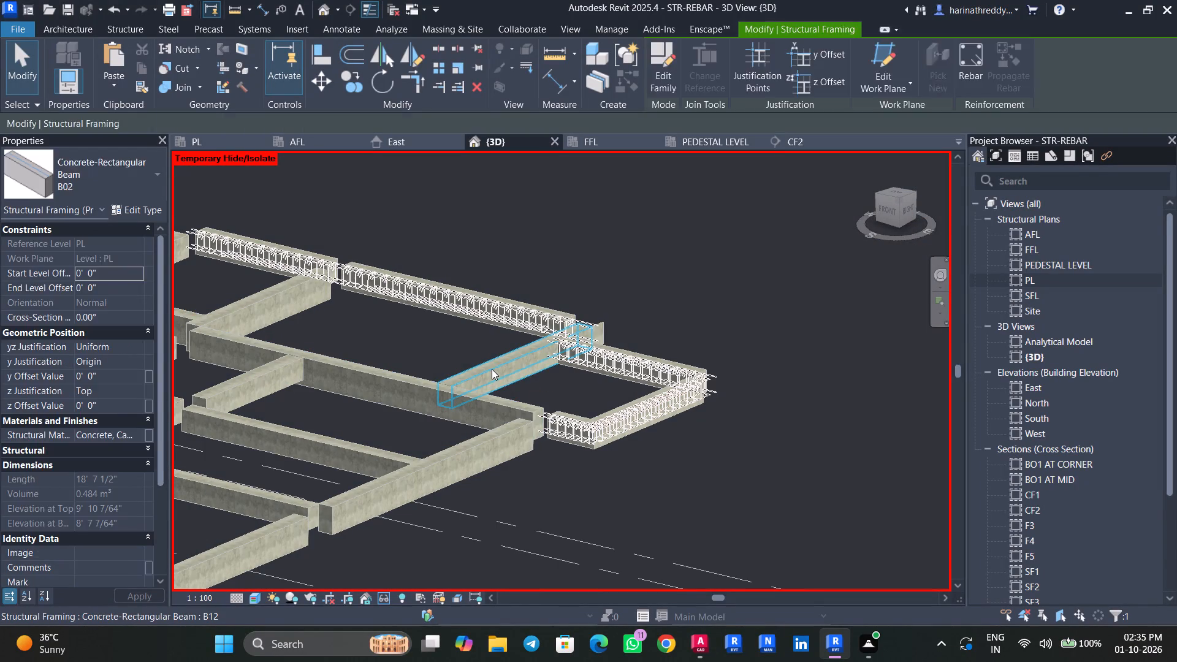
pyautogui.click(492, 369)
pyautogui.moveTo(440, 329); pyautogui.dragTo(576, 422, button='middle')
pyautogui.press('Escape')
pyautogui.click(400, 389)
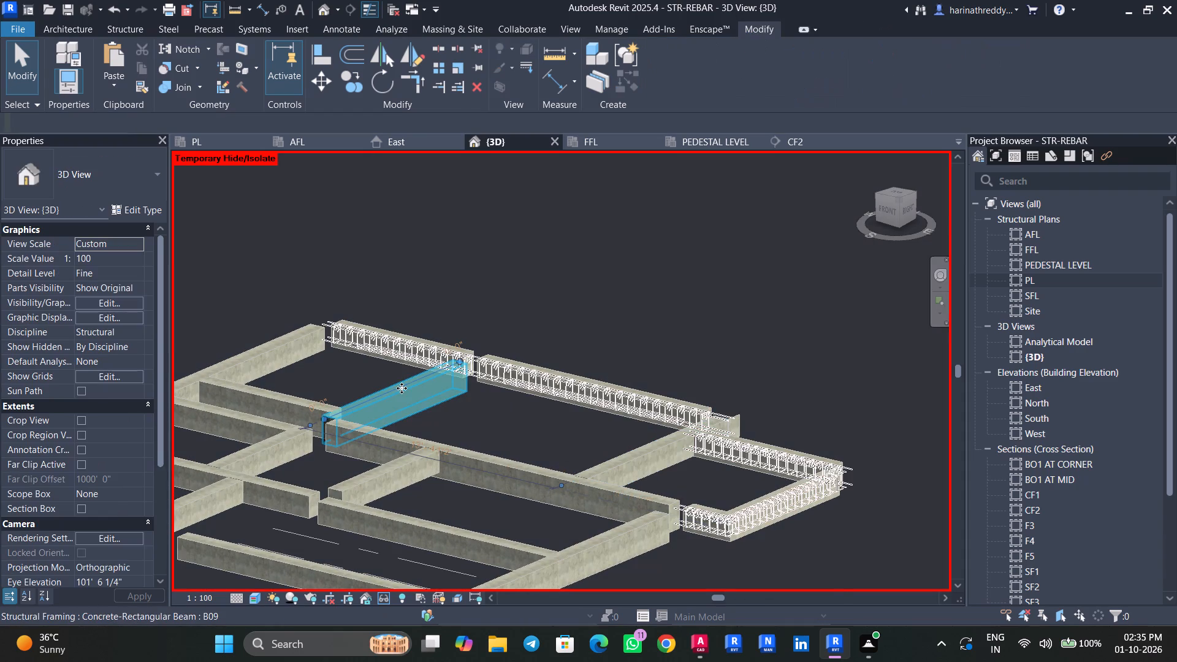
pyautogui.press('Escape')
pyautogui.click(280, 348)
pyautogui.moveTo(314, 379); pyautogui.dragTo(383, 337, button='middle')
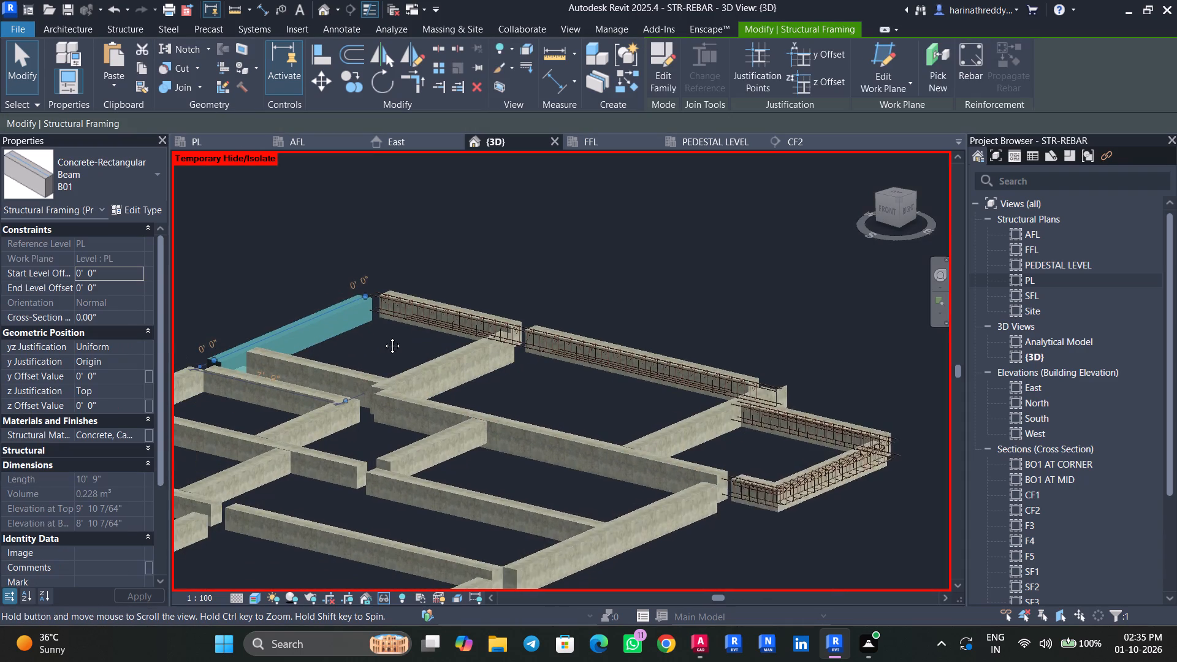
pyautogui.moveTo(383, 337); pyautogui.dragTo(411, 376, button='middle')
pyautogui.keyDown('shift'); pyautogui.moveTo(414, 366); pyautogui.dragTo(421, 393, button='middle'); pyautogui.keyUp('shift')
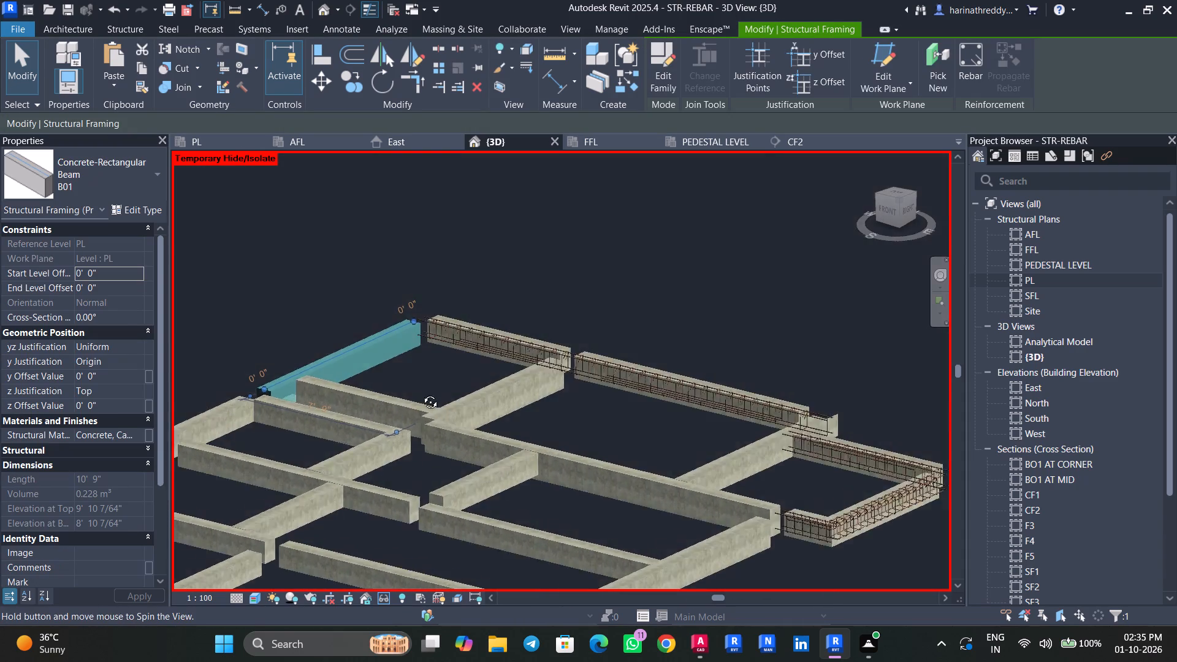
pyautogui.keyDown('shift'); pyautogui.moveTo(421, 393); pyautogui.dragTo(467, 480, button='middle'); pyautogui.keyUp('shift')
pyautogui.press('Escape')
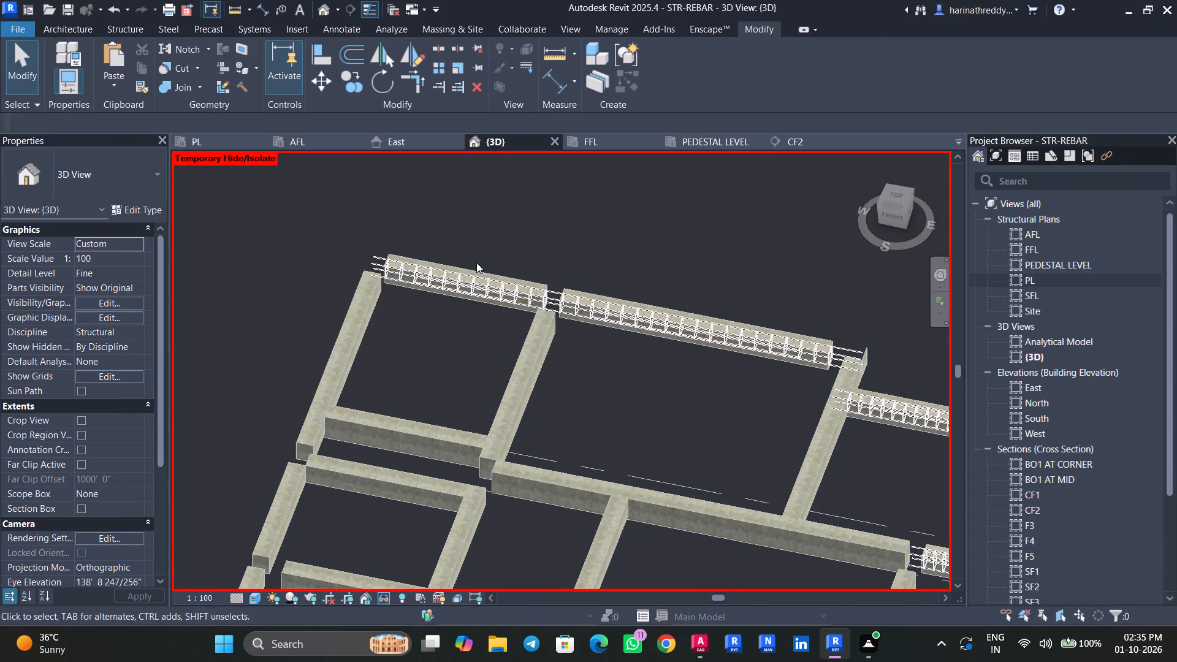
# Propagate the reinforcement of the MLB beam, aligned by host, to the perpendicular outer B01 beam at its free corner.
pyautogui.scroll(1, 478, 267)
pyautogui.scroll(-1, 478, 267)
pyautogui.scroll(6, 478, 267)
pyautogui.click(474, 272)
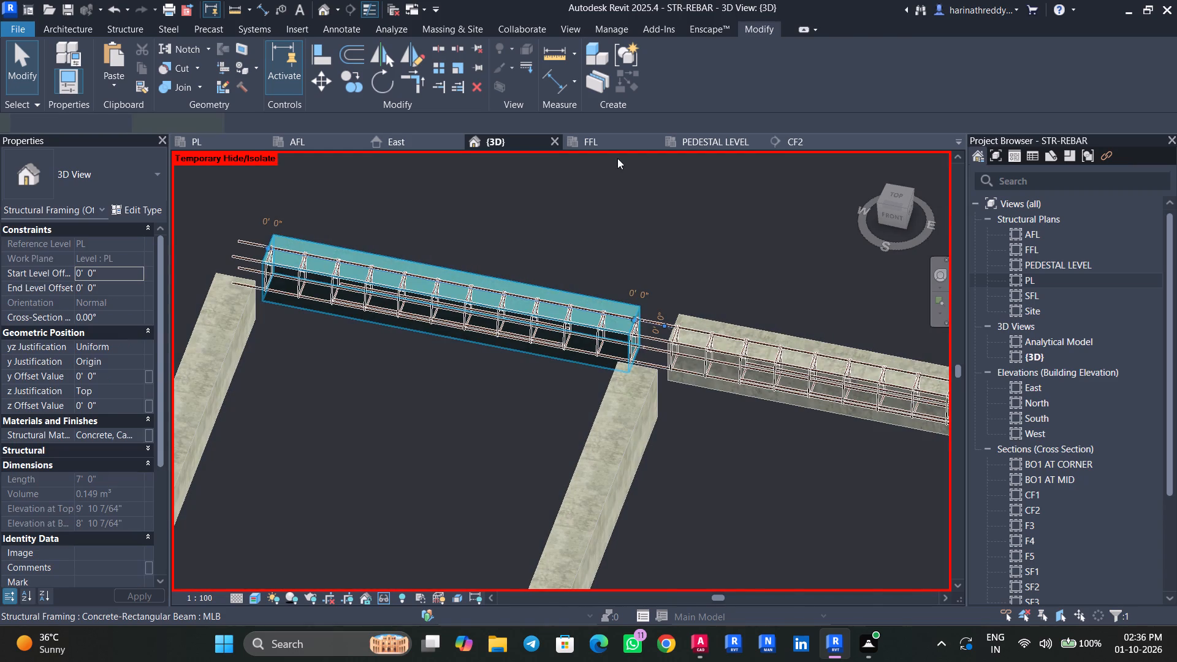
pyautogui.click(1015, 82)
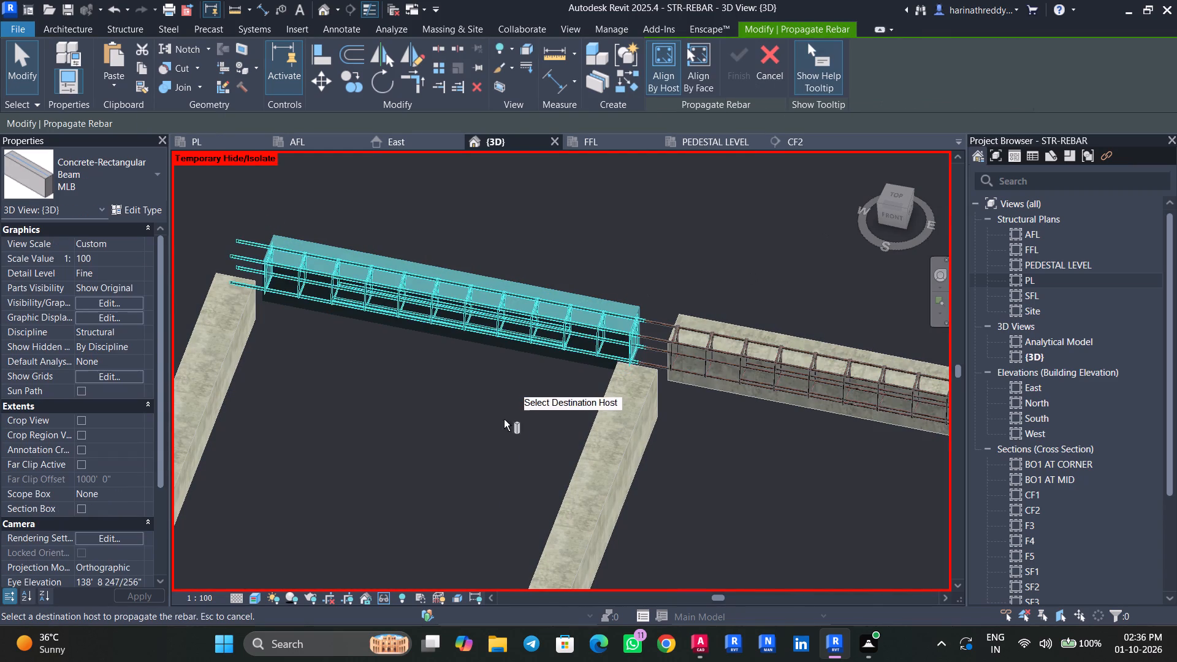
pyautogui.scroll(-2, 442, 424)
pyautogui.click(264, 389)
pyautogui.moveTo(292, 431); pyautogui.dragTo(295, 430, button='middle')
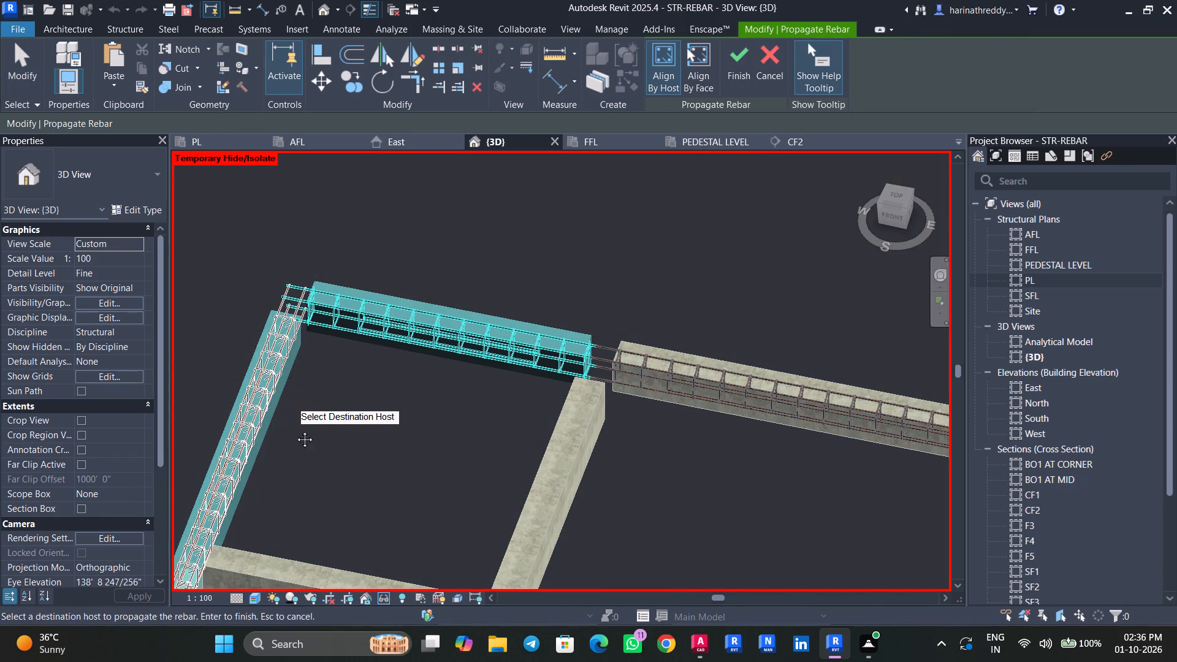
pyautogui.moveTo(295, 430); pyautogui.dragTo(465, 354, button='middle')
pyautogui.click(737, 71)
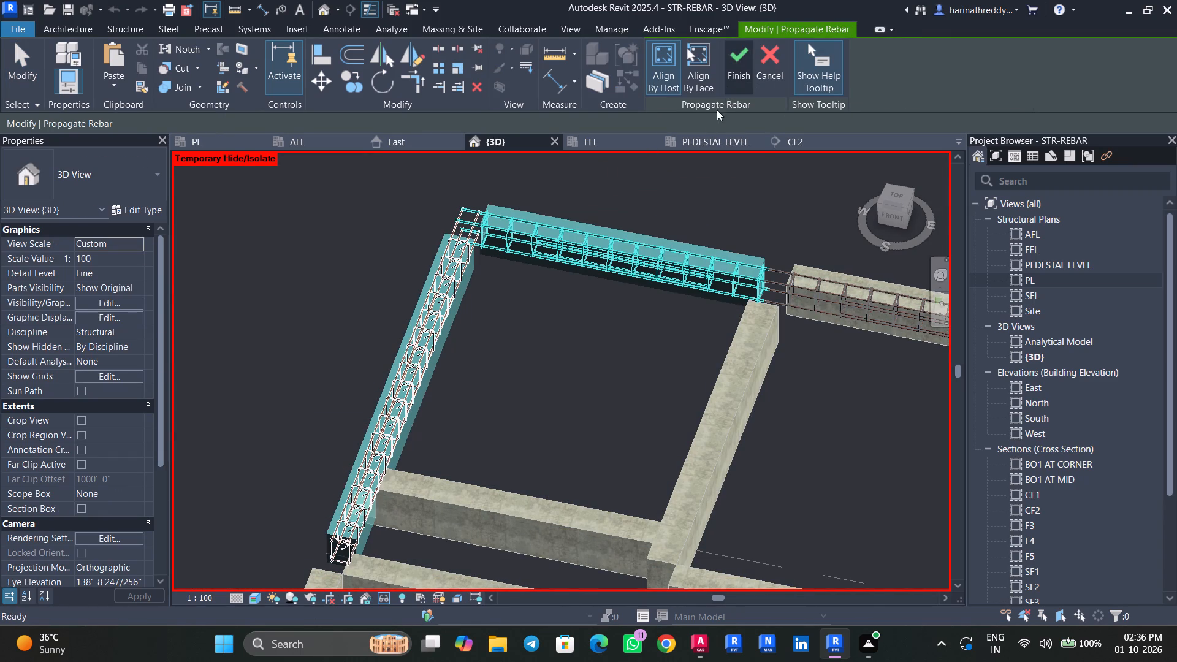
pyautogui.press('Escape')
pyautogui.press('Escape')
# Examine how the propagated bars and stirrups meet the MLB beam's reinforcement at the outer corner.
pyautogui.scroll(6, 456, 247)
pyautogui.keyDown('shift'); pyautogui.moveTo(530, 319); pyautogui.dragTo(533, 326, button='middle'); pyautogui.keyUp('shift')
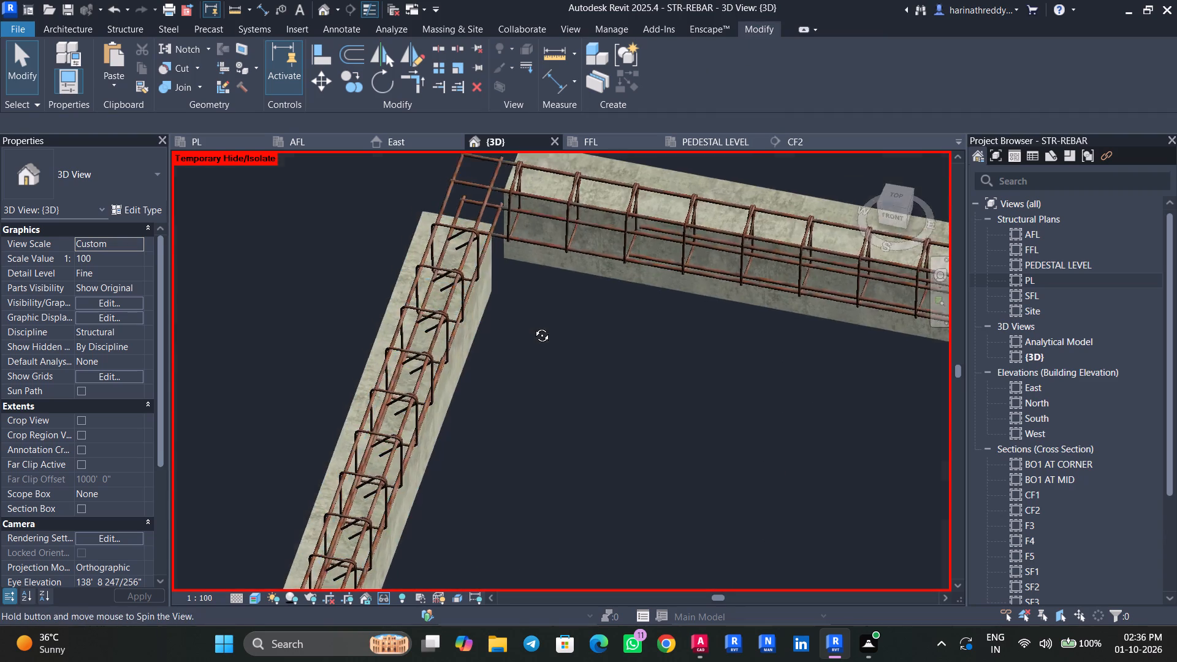
pyautogui.keyDown('shift'); pyautogui.moveTo(533, 326); pyautogui.dragTo(540, 338, button='middle'); pyautogui.keyUp('shift')
pyautogui.moveTo(536, 333); pyautogui.dragTo(578, 512, button='middle')
pyautogui.scroll(1, 578, 512)
pyautogui.scroll(-3, 573, 503)
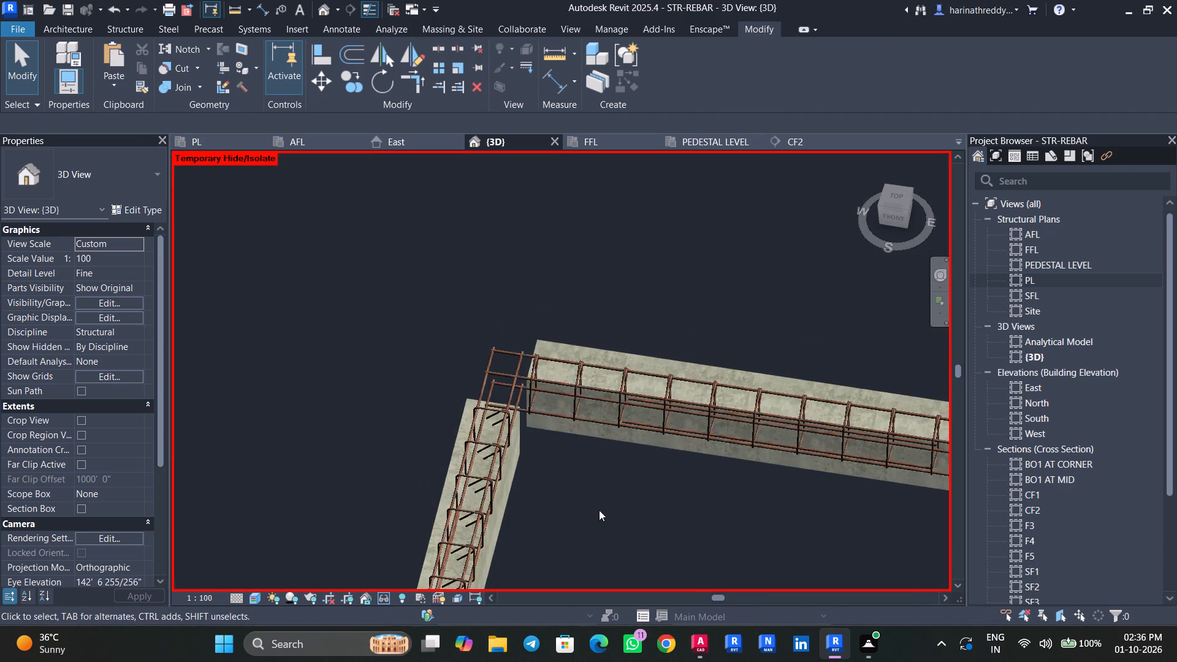
pyautogui.moveTo(599, 510); pyautogui.dragTo(578, 493, button='middle')
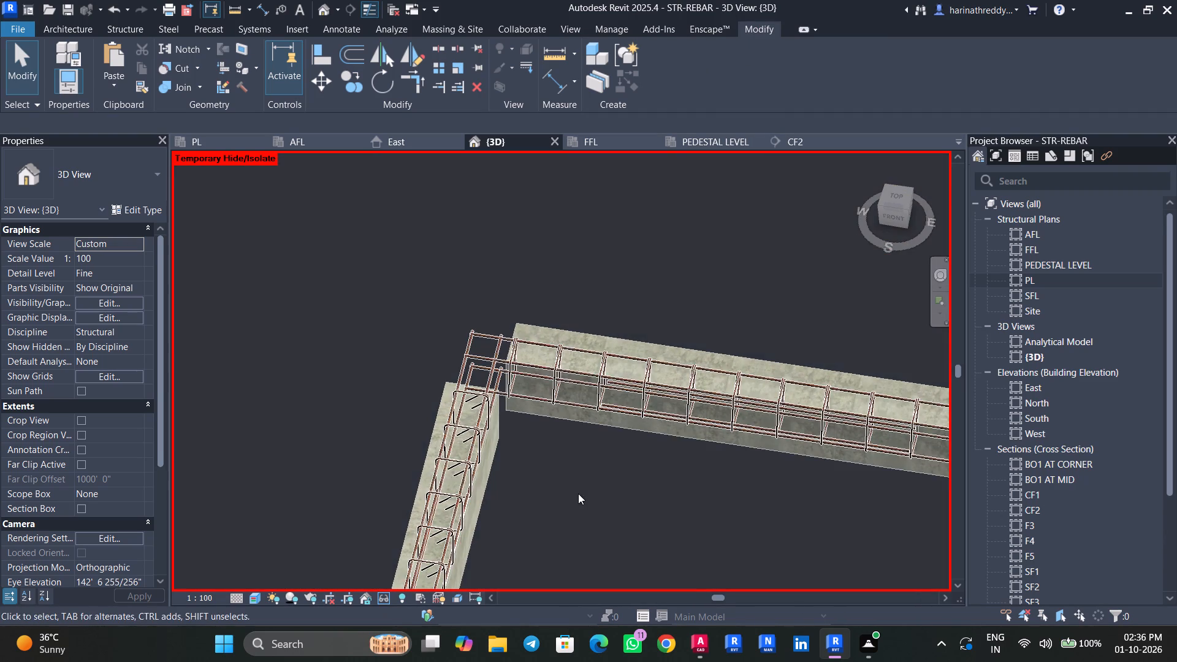
pyautogui.moveTo(574, 492); pyautogui.dragTo(481, 343, button='middle')
# Check the types of the remaining unreinforced PL beams one by one to identify further B01 beams.
pyautogui.scroll(-3, 487, 367)
pyautogui.moveTo(495, 471); pyautogui.dragTo(558, 306, button='middle')
pyautogui.click(536, 458)
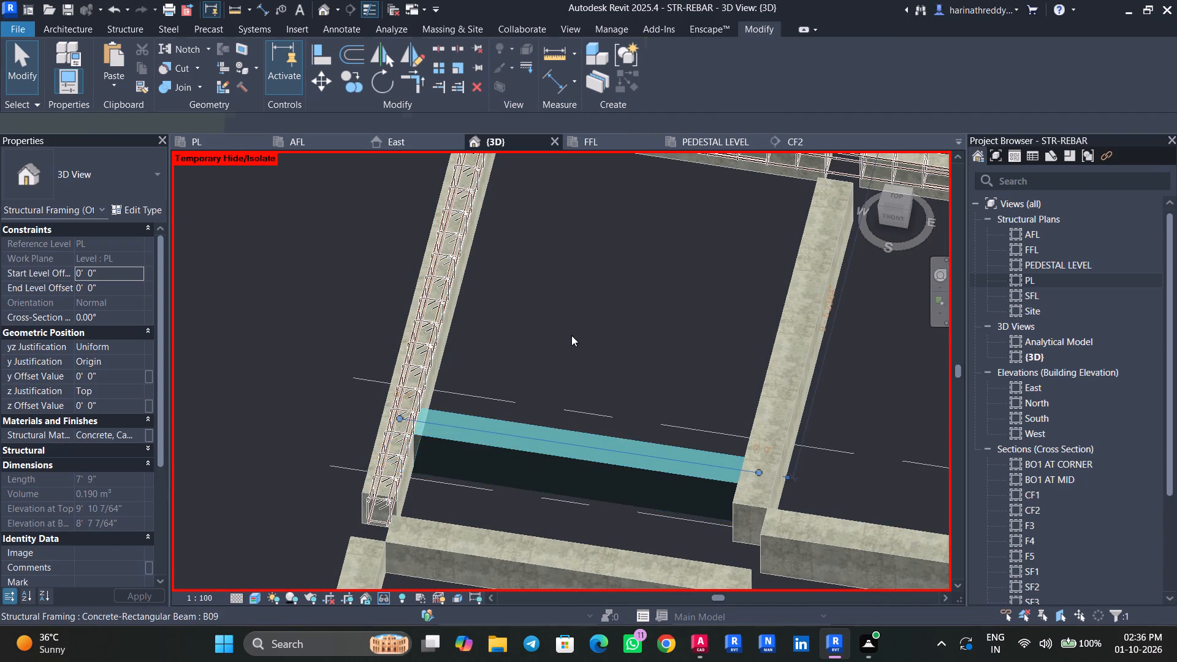
pyautogui.moveTo(571, 335); pyautogui.dragTo(454, 318, button='middle')
pyautogui.press('Escape')
pyautogui.press('Escape')
pyautogui.click(693, 331)
pyautogui.moveTo(776, 388); pyautogui.dragTo(536, 367, button='middle')
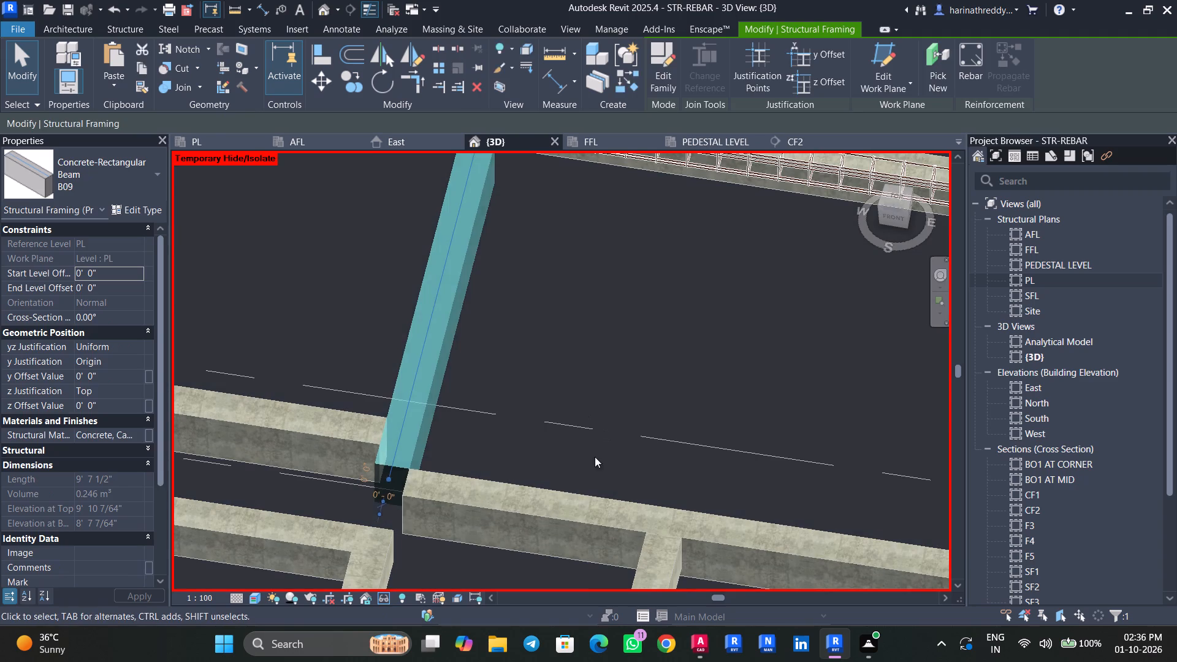
pyautogui.press('Escape')
pyautogui.click(583, 496)
pyautogui.scroll(-9, 585, 466)
pyautogui.press('Escape')
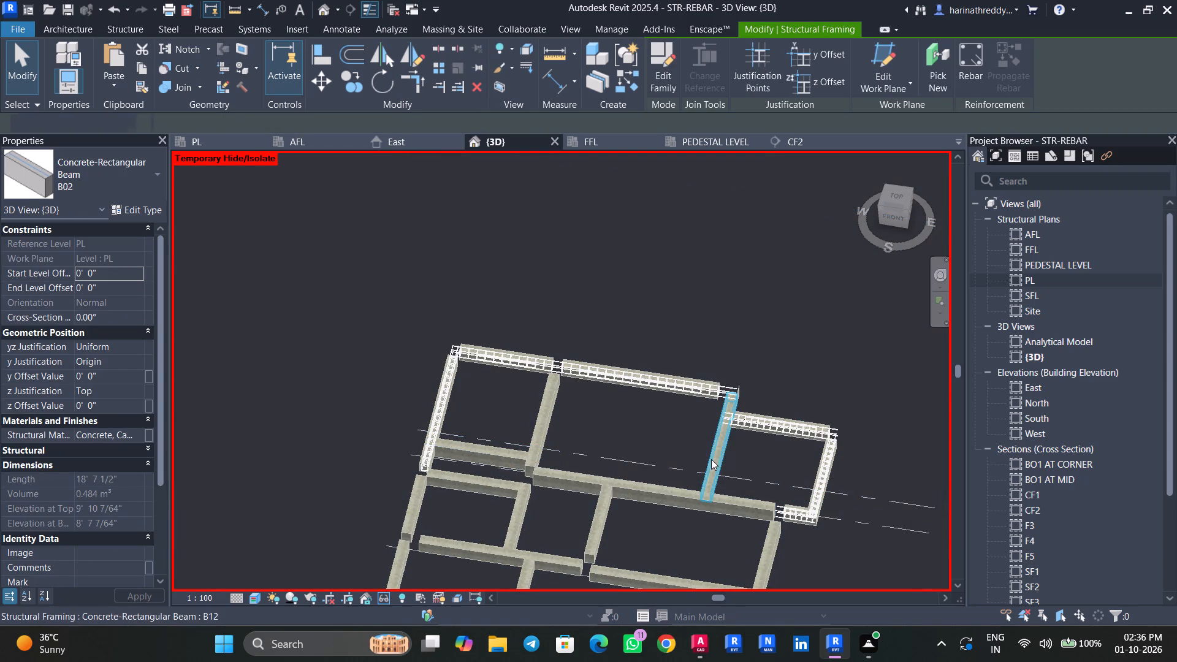
pyautogui.click(711, 459)
pyautogui.moveTo(616, 429); pyautogui.dragTo(588, 342, button='middle')
pyautogui.press('Escape')
pyautogui.click(733, 498)
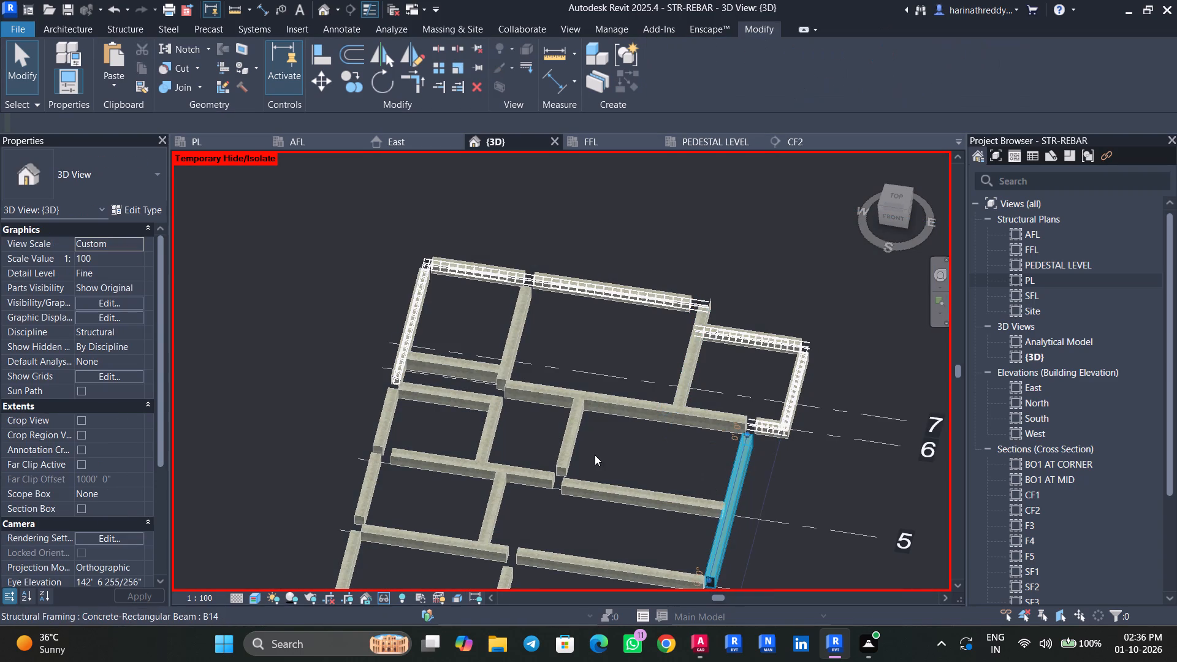
pyautogui.moveTo(593, 455); pyautogui.dragTo(634, 384, button='middle')
pyautogui.press('Escape')
pyautogui.click(604, 495)
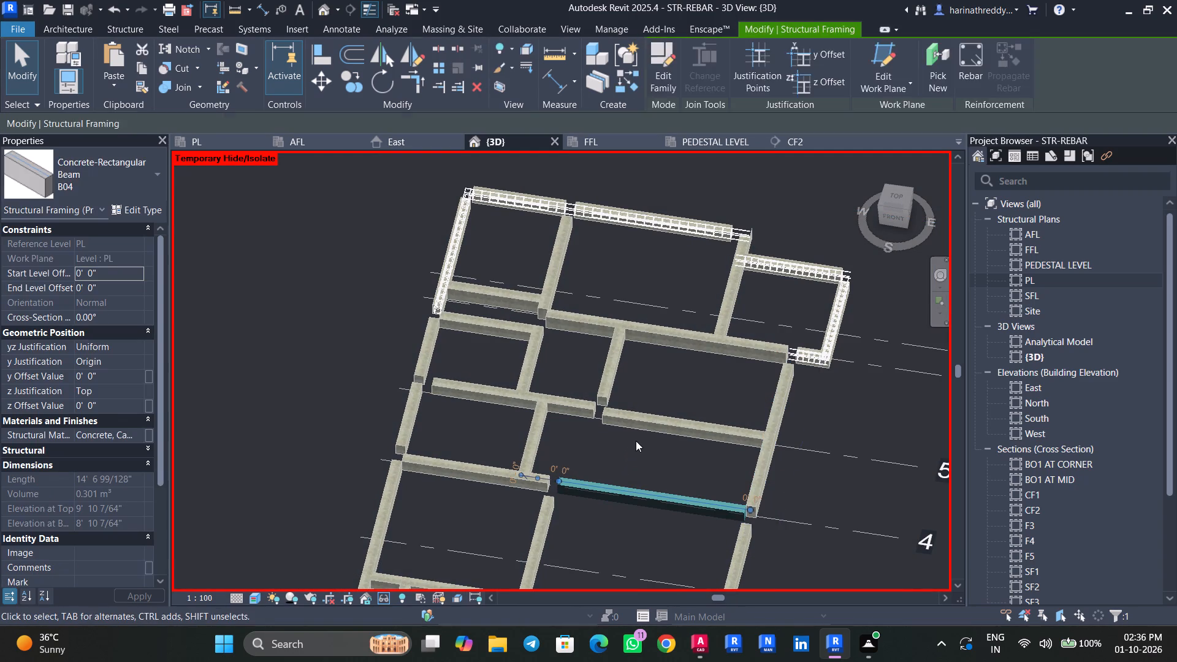
pyautogui.press('Escape')
pyautogui.click(645, 429)
pyautogui.press('Escape')
pyautogui.click(577, 408)
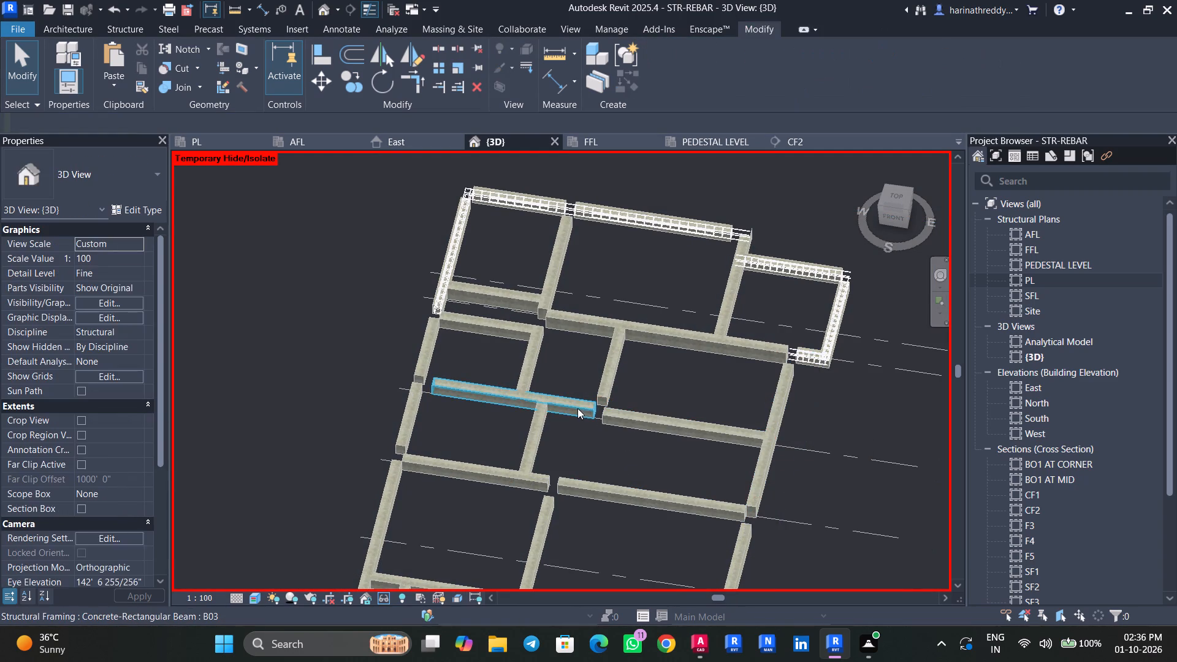
pyautogui.press('Escape')
pyautogui.click(610, 373)
pyautogui.press('Escape')
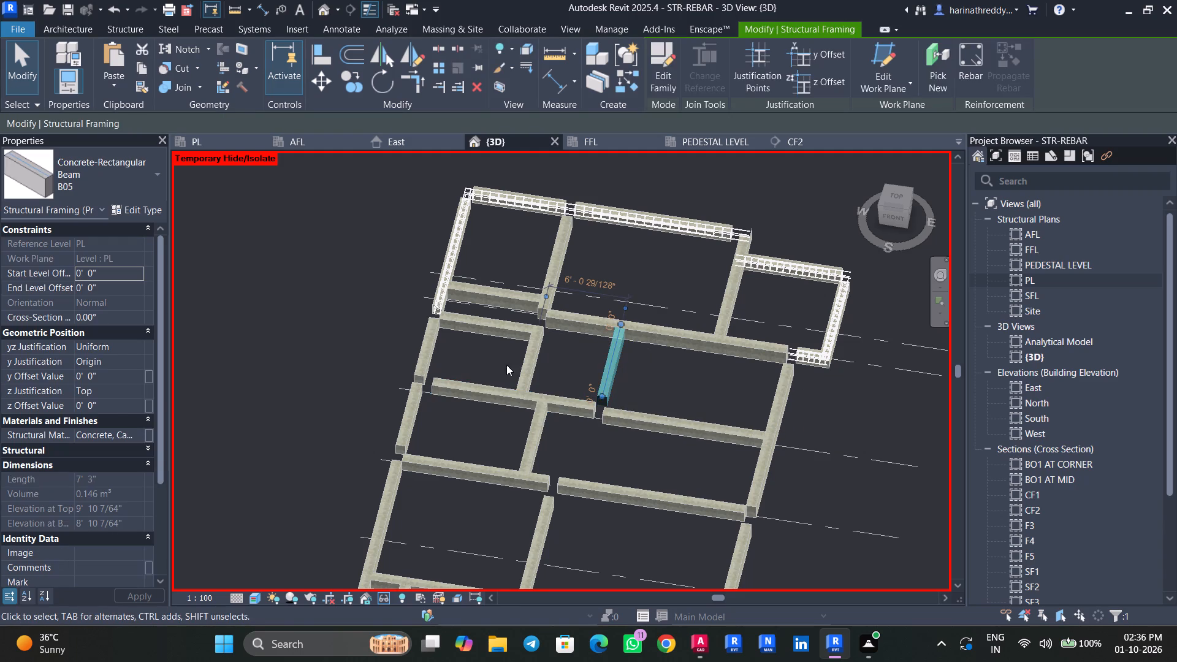
pyautogui.click(525, 369)
pyautogui.press('Escape')
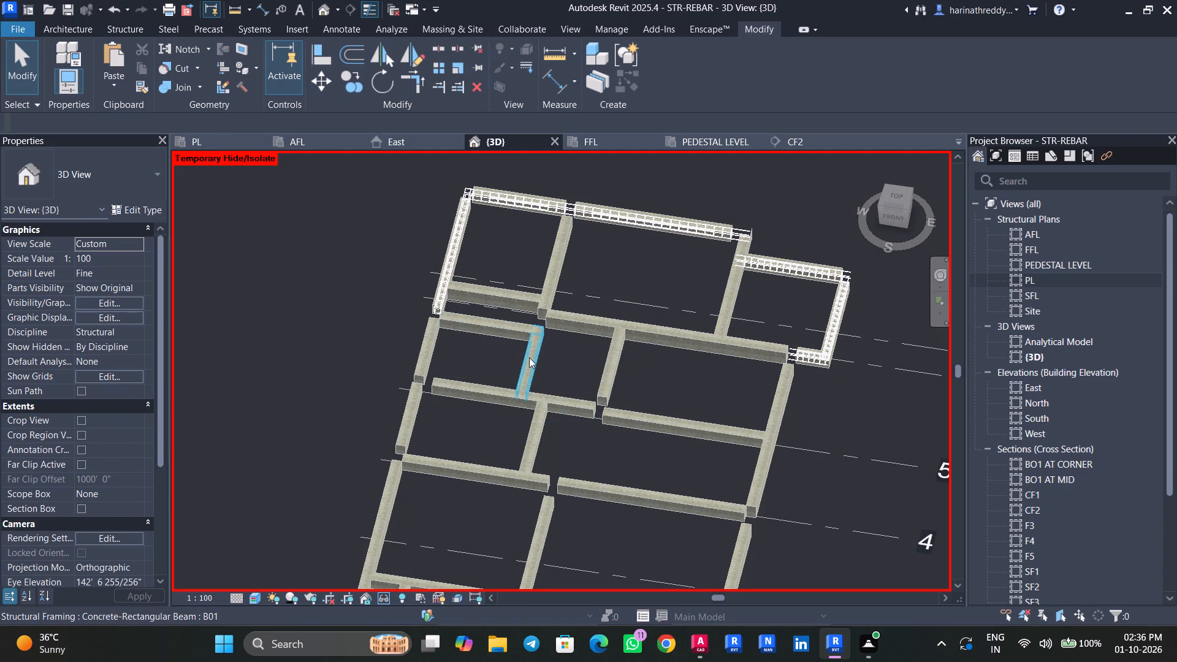
pyautogui.click(529, 357)
pyautogui.moveTo(603, 302); pyautogui.dragTo(601, 401, button='middle')
pyautogui.scroll(4, 608, 364)
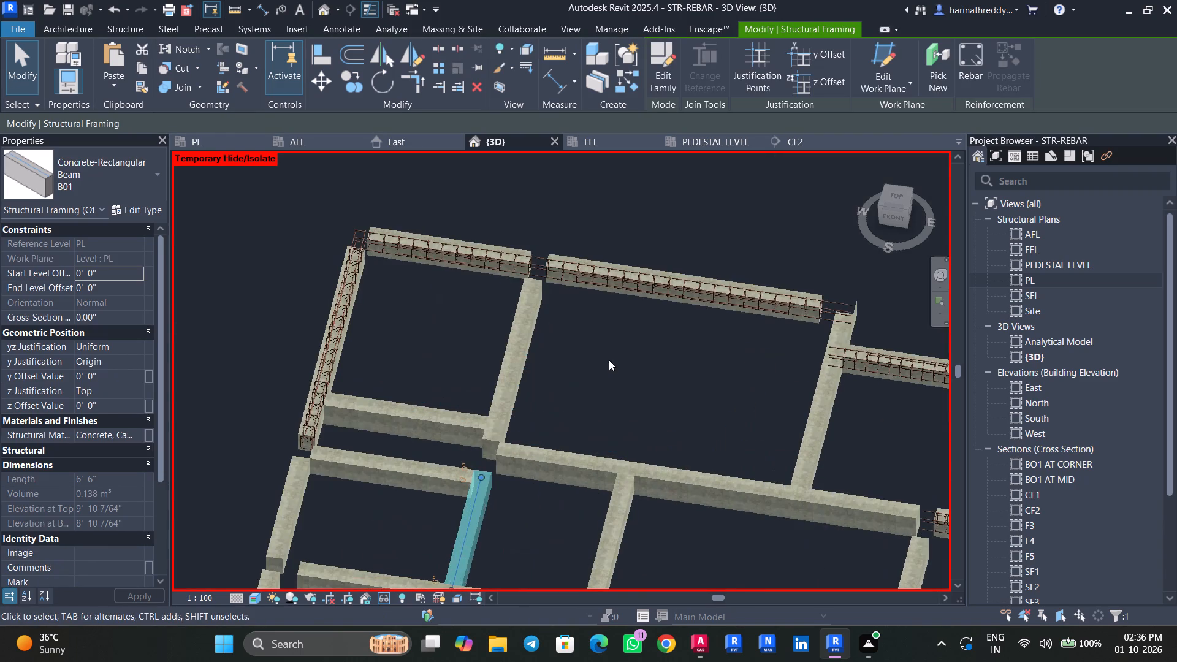
pyautogui.press('Escape')
pyautogui.press('Escape')
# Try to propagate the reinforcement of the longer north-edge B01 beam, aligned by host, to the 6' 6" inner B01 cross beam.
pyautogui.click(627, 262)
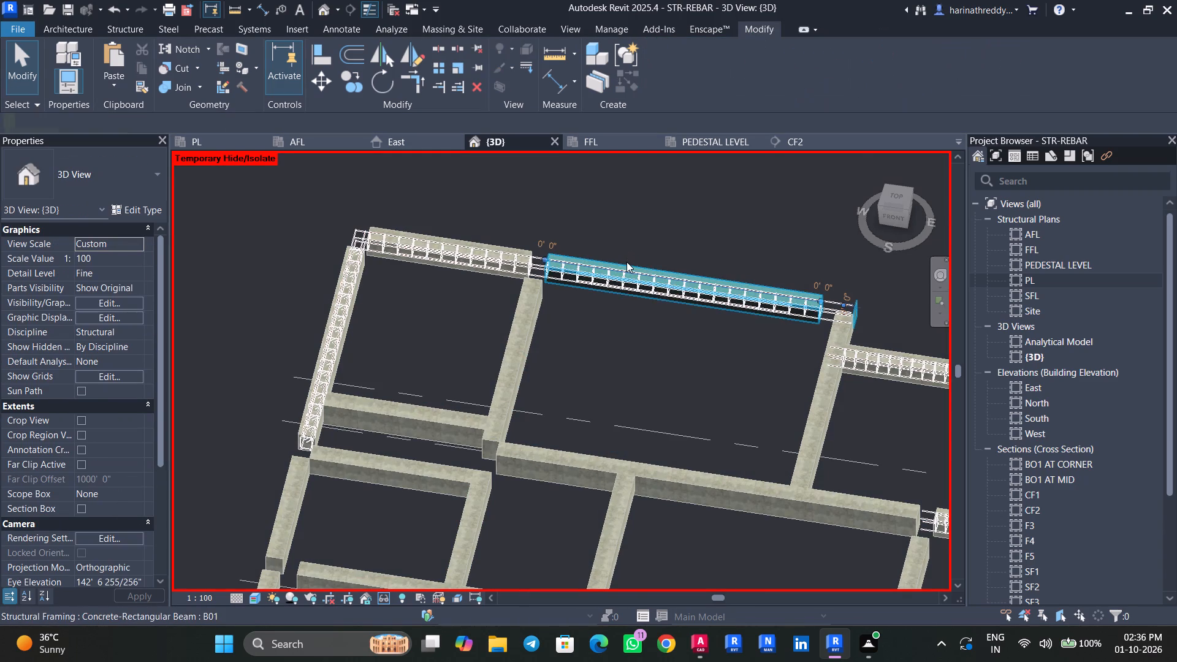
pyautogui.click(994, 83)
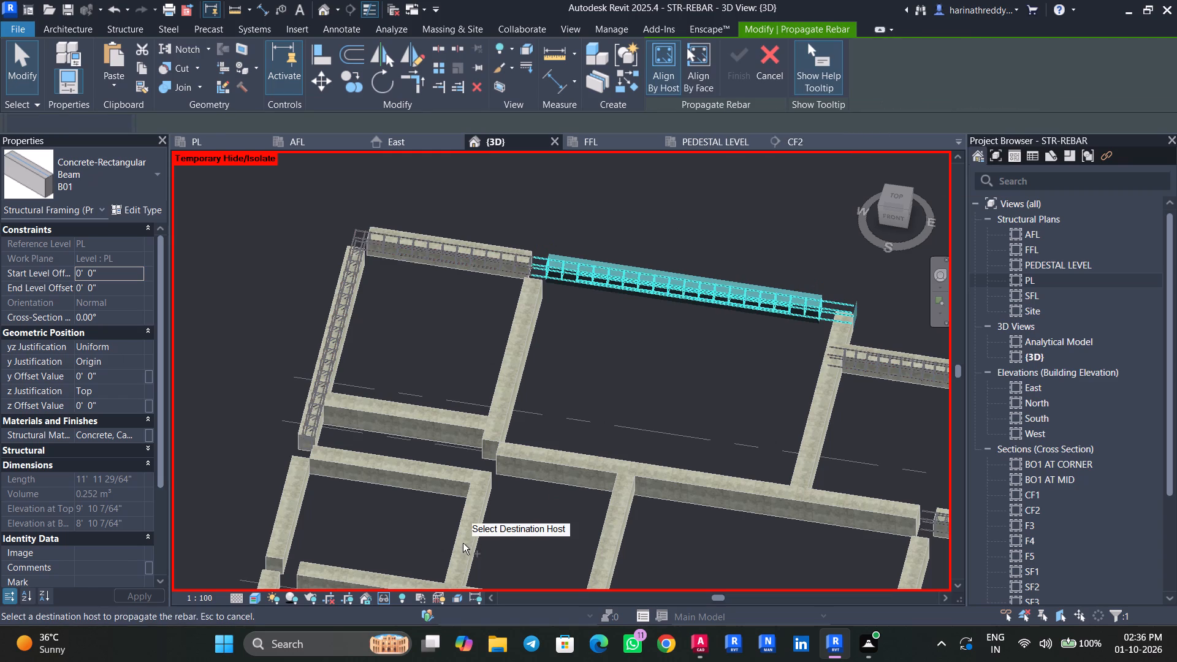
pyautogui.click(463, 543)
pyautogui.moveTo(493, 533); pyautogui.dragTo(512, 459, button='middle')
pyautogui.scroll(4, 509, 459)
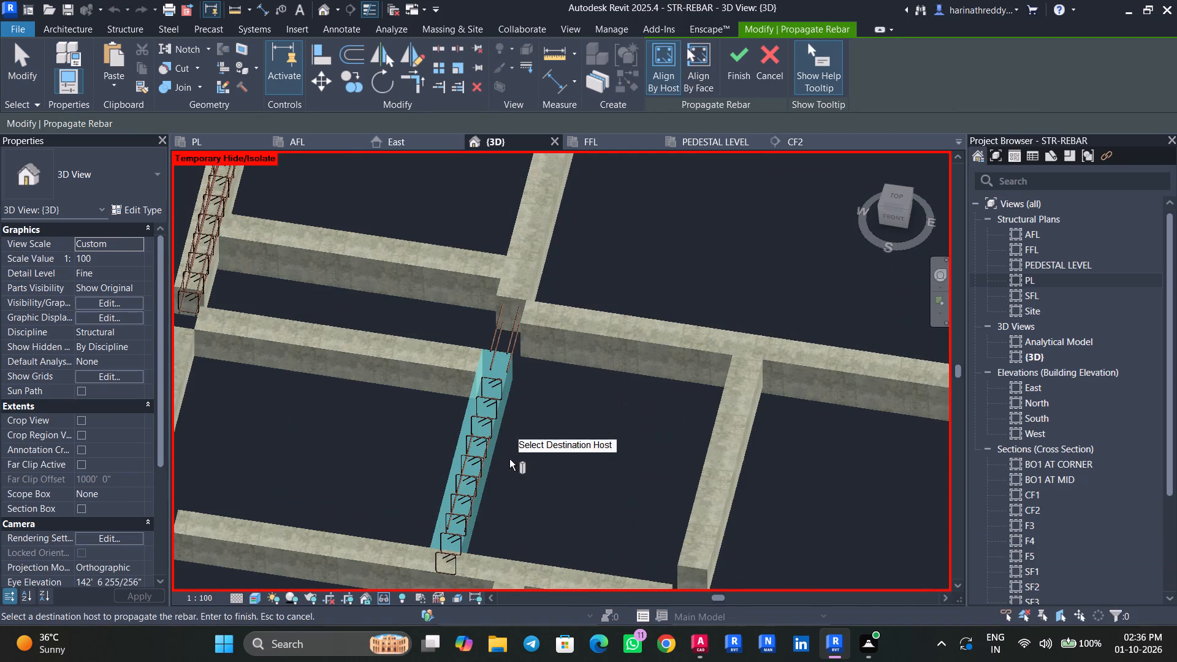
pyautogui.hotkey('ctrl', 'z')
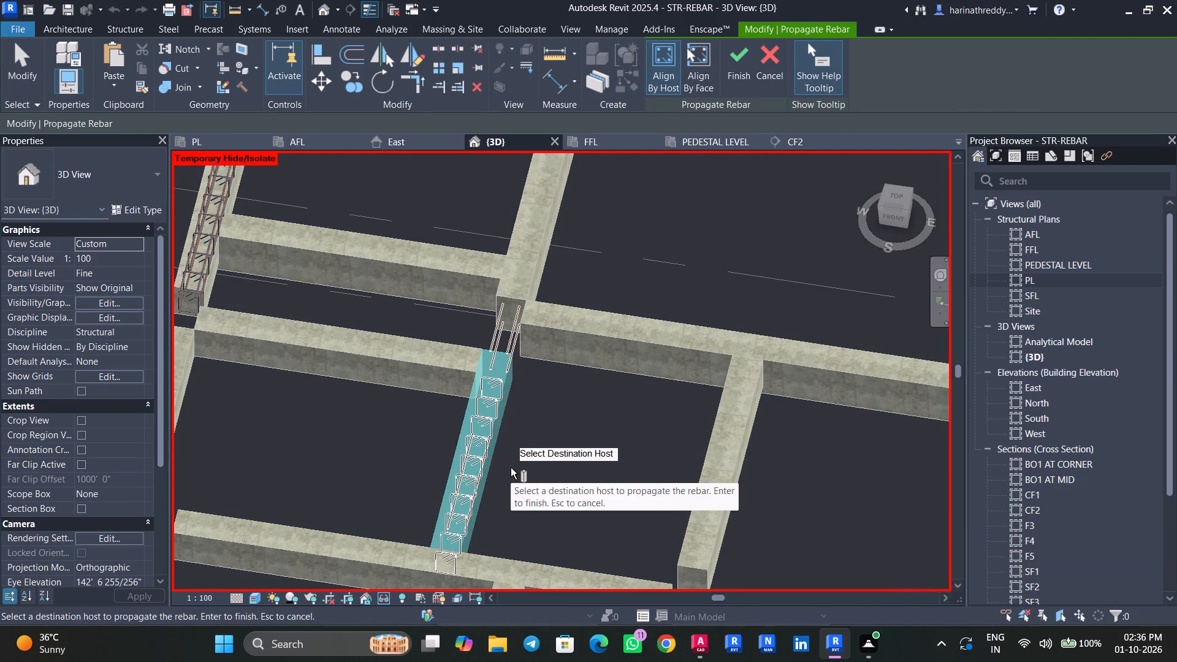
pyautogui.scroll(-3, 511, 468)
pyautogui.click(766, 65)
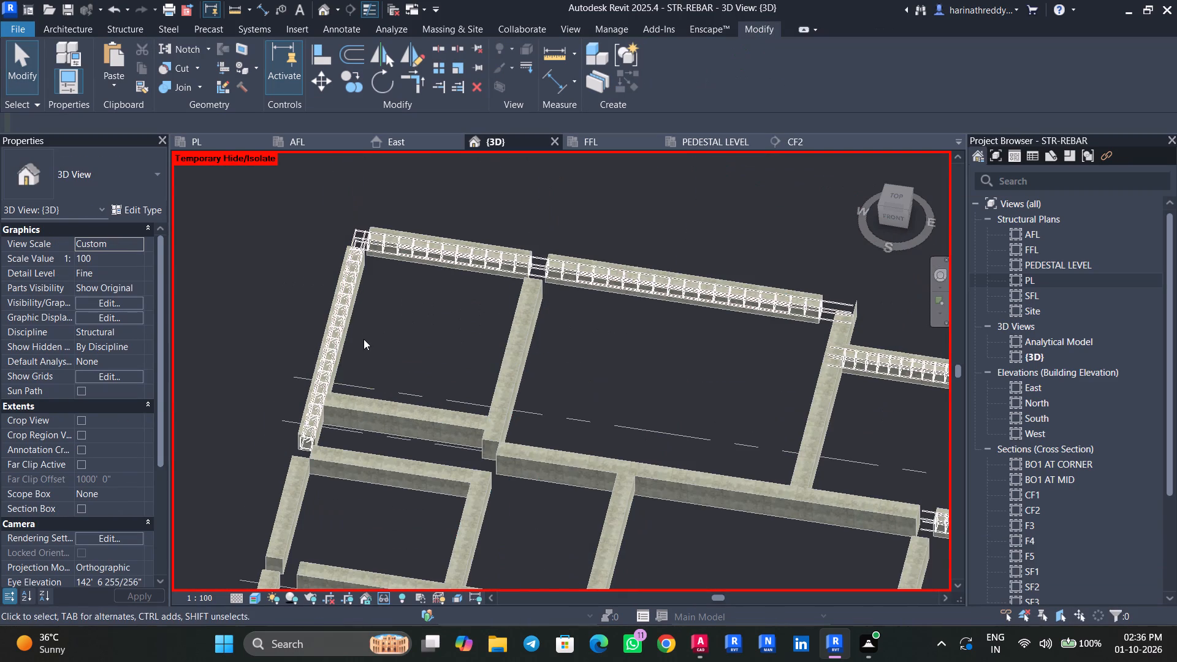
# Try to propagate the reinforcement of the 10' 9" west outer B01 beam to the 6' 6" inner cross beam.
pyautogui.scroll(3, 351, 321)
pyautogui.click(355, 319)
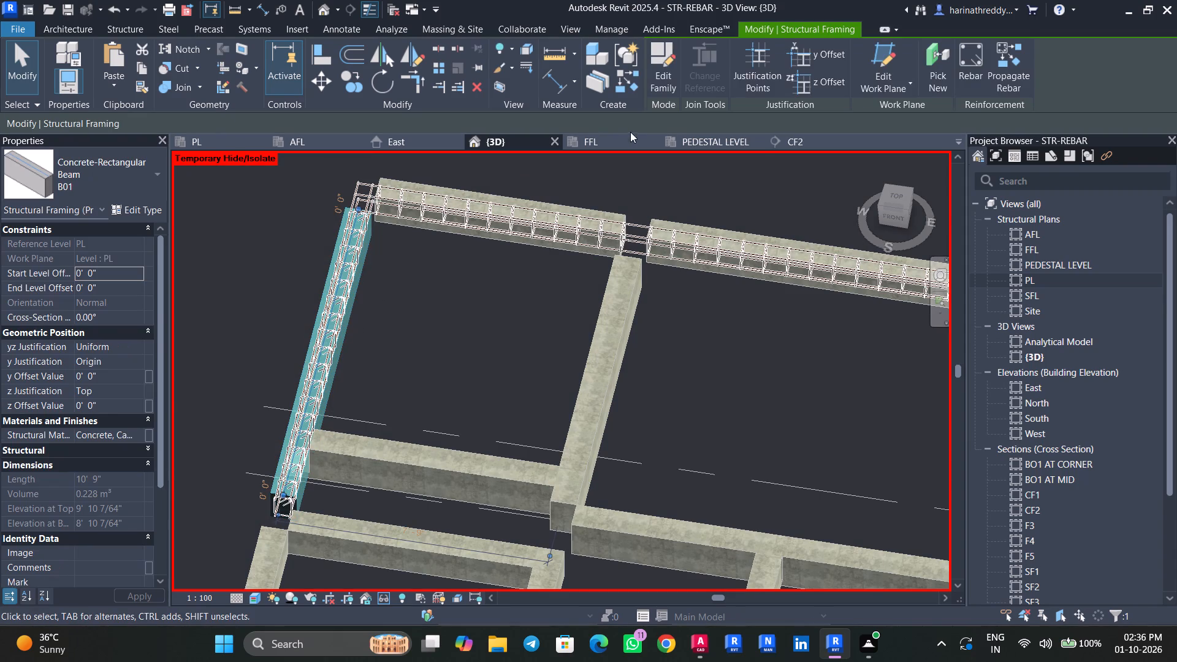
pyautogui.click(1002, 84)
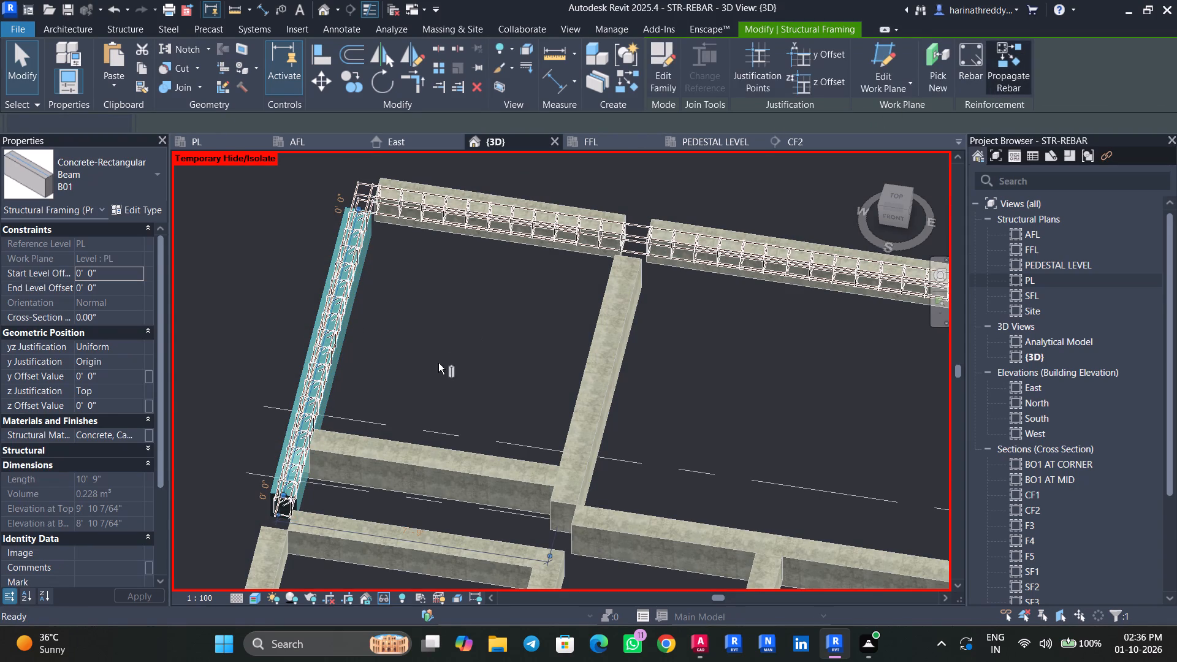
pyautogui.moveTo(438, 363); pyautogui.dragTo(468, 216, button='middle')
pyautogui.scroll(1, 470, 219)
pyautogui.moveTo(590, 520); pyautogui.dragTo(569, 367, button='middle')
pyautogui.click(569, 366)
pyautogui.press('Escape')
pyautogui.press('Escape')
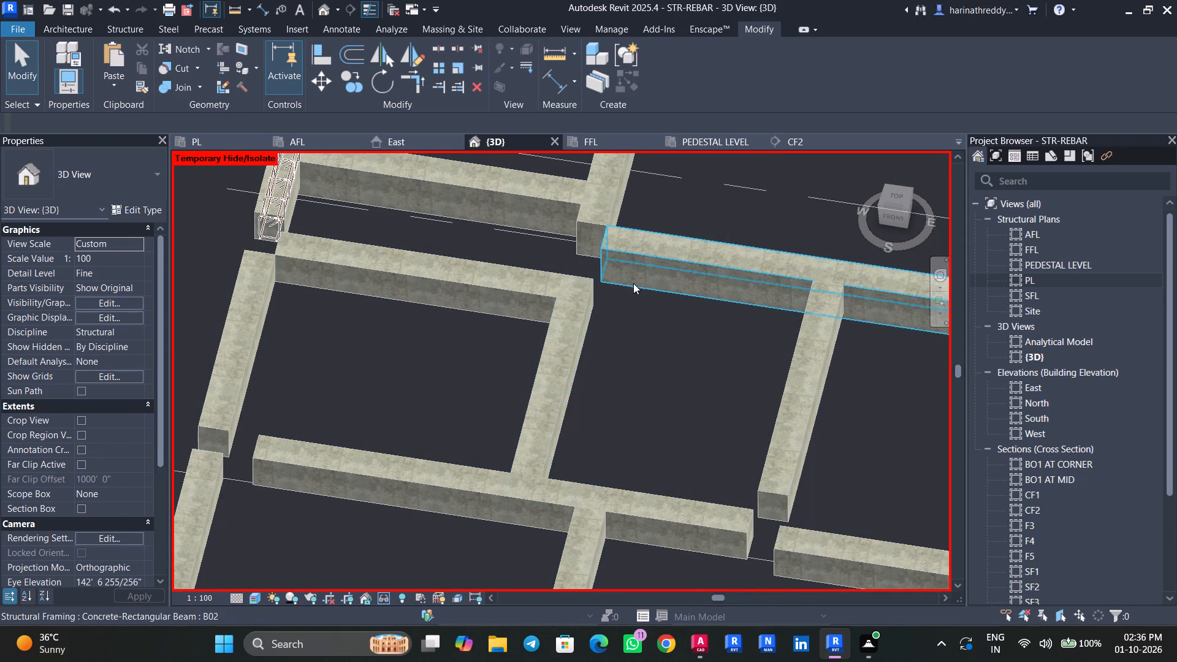
# Check the types of the unreinforced PL beams along the west side, the south edge and the southern bays for further B01 beams.
pyautogui.scroll(-3, 566, 372)
pyautogui.click(566, 373)
pyautogui.moveTo(438, 519); pyautogui.dragTo(462, 348, button='middle')
pyautogui.press('Escape')
pyautogui.click(334, 346)
pyautogui.moveTo(353, 508); pyautogui.dragTo(380, 408, button='middle')
pyautogui.press('Escape')
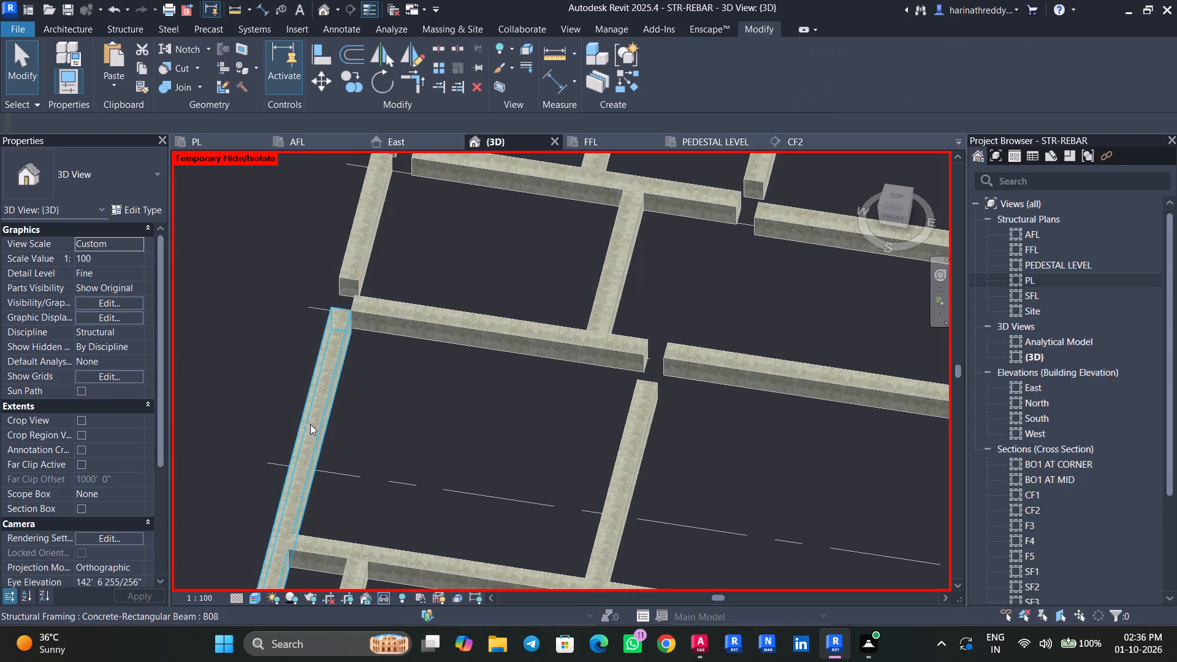
pyautogui.click(310, 424)
pyautogui.scroll(-4, 358, 457)
pyautogui.moveTo(358, 460); pyautogui.dragTo(421, 368, button='middle')
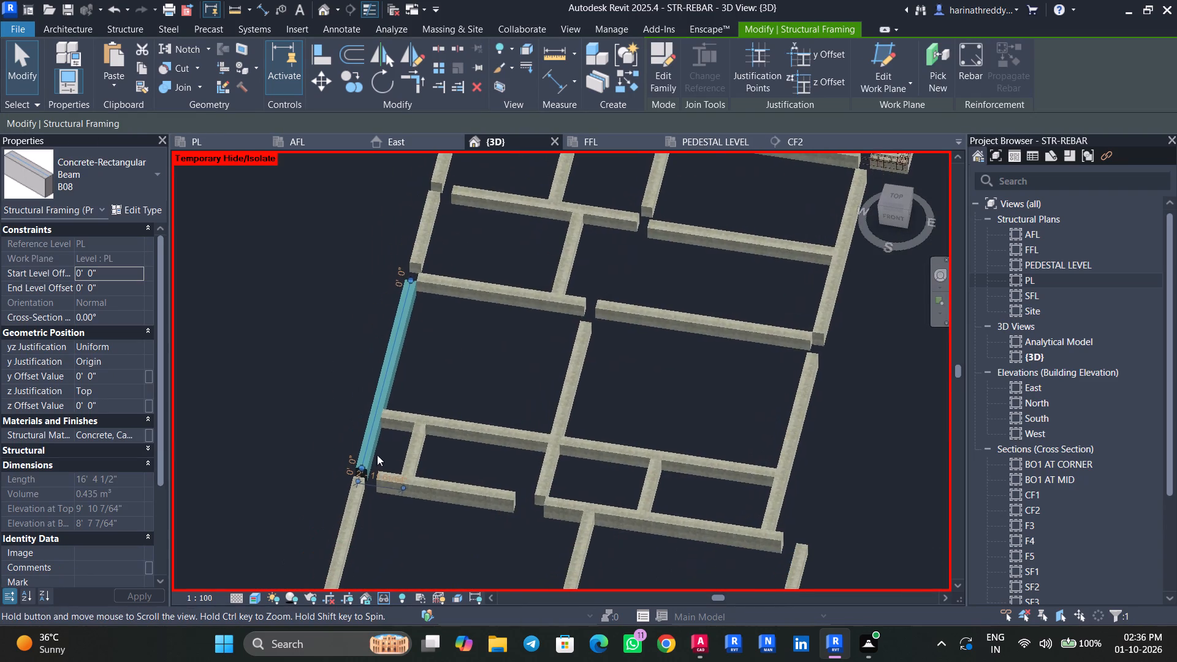
pyautogui.click(343, 516)
pyautogui.moveTo(395, 538); pyautogui.dragTo(359, 430, button='middle')
pyautogui.click(520, 506)
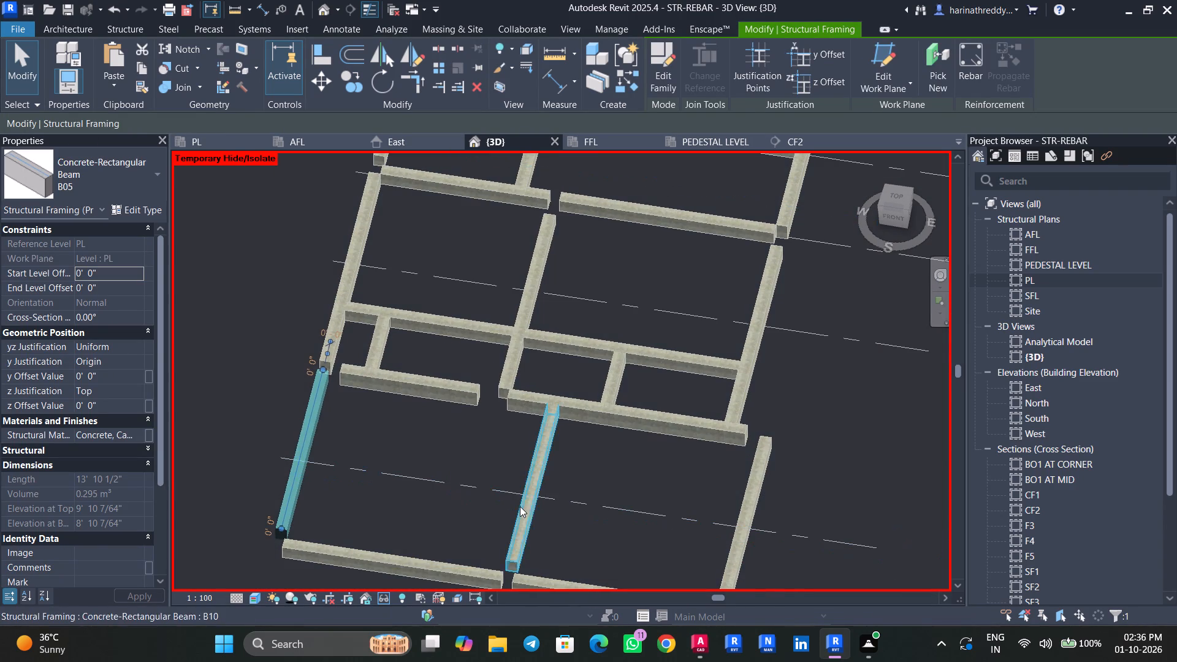
pyautogui.click(430, 385)
pyautogui.click(380, 354)
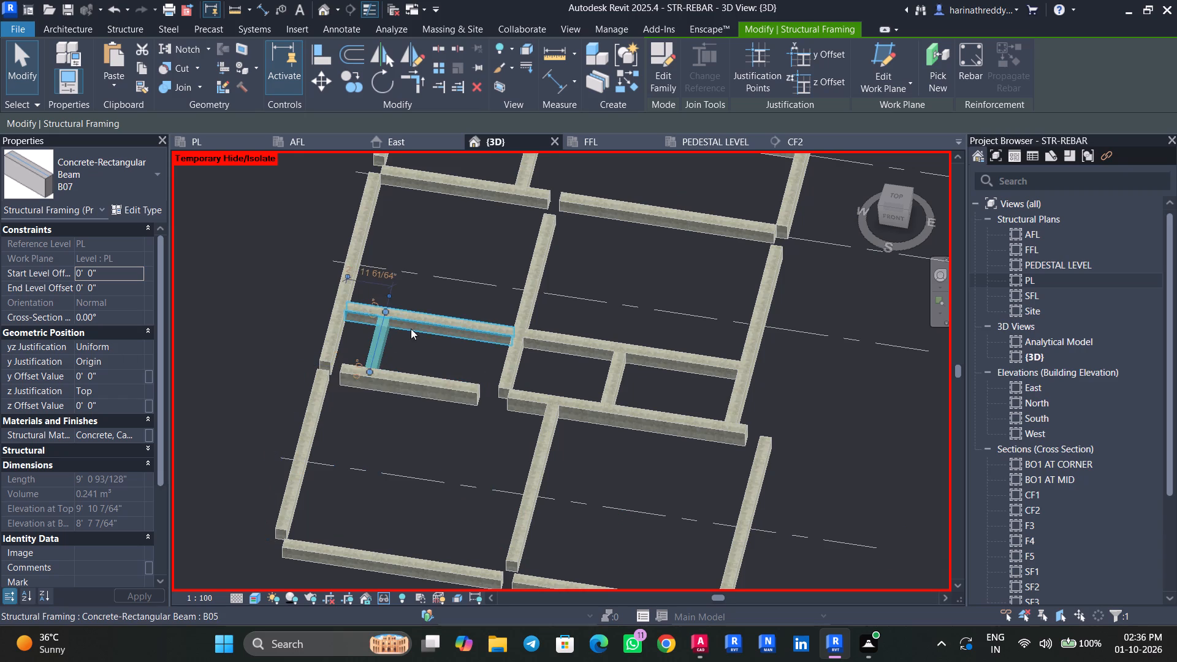
pyautogui.click(419, 324)
pyautogui.click(396, 552)
pyautogui.moveTo(449, 517); pyautogui.dragTo(345, 489, button='middle')
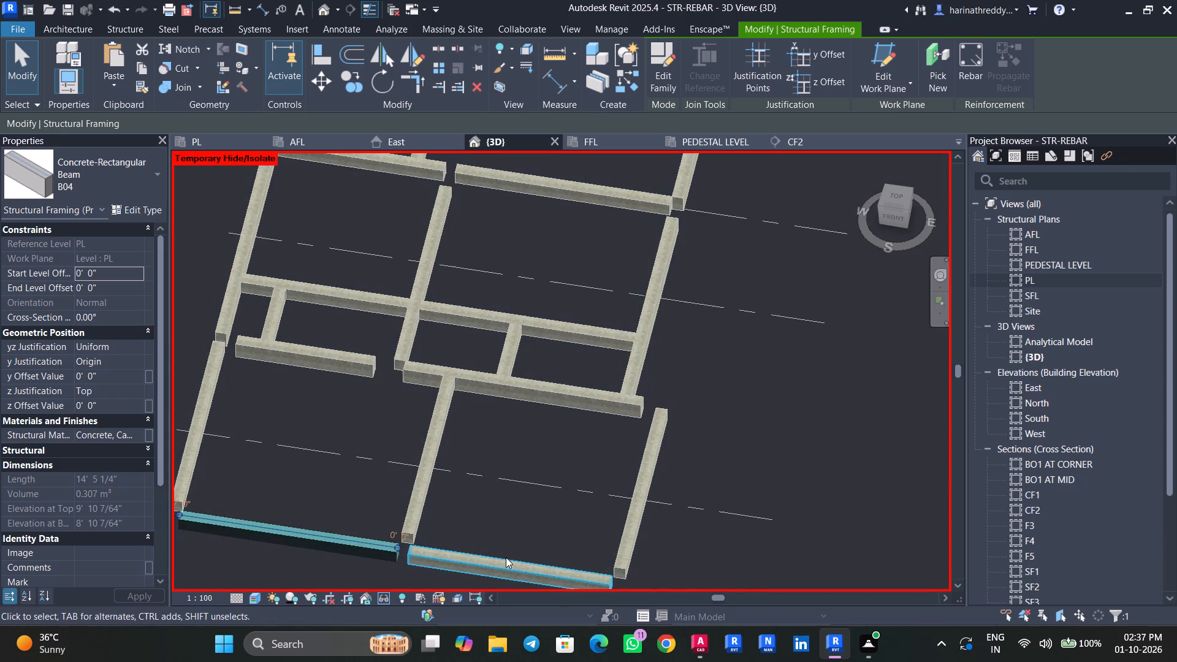
pyautogui.click(507, 565)
pyautogui.click(642, 500)
pyautogui.moveTo(543, 431); pyautogui.dragTo(588, 642, button='middle')
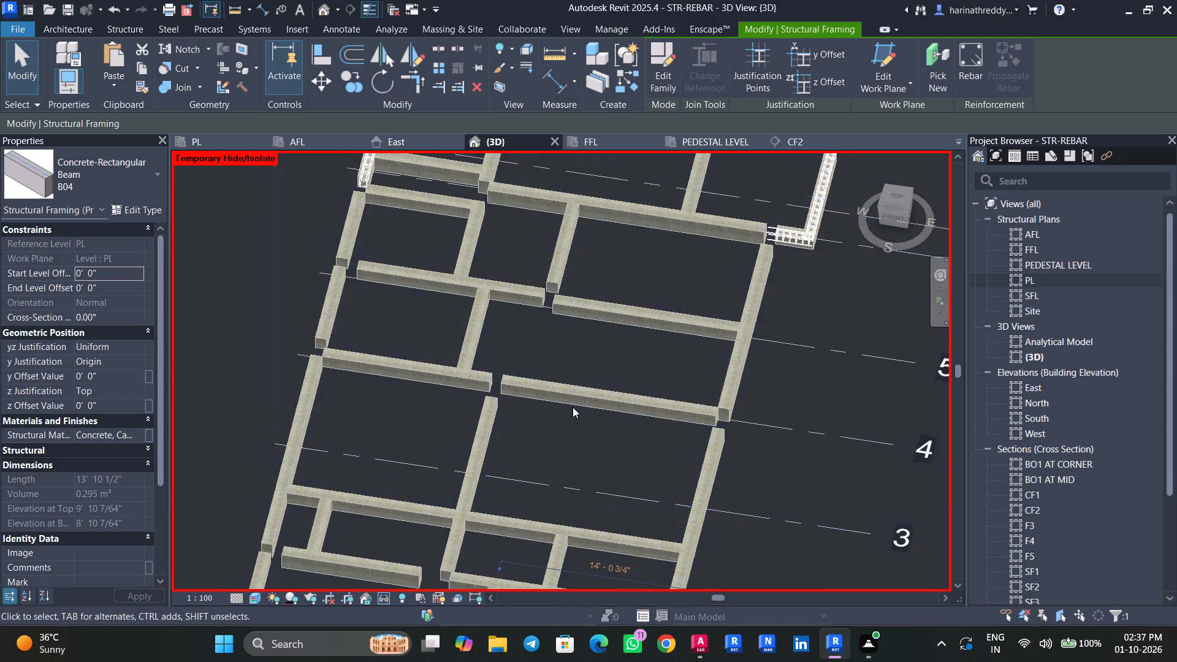
pyautogui.moveTo(577, 410); pyautogui.dragTo(614, 608, button='middle')
pyautogui.press('Escape')
pyautogui.press('Escape')
pyautogui.press('Escape')
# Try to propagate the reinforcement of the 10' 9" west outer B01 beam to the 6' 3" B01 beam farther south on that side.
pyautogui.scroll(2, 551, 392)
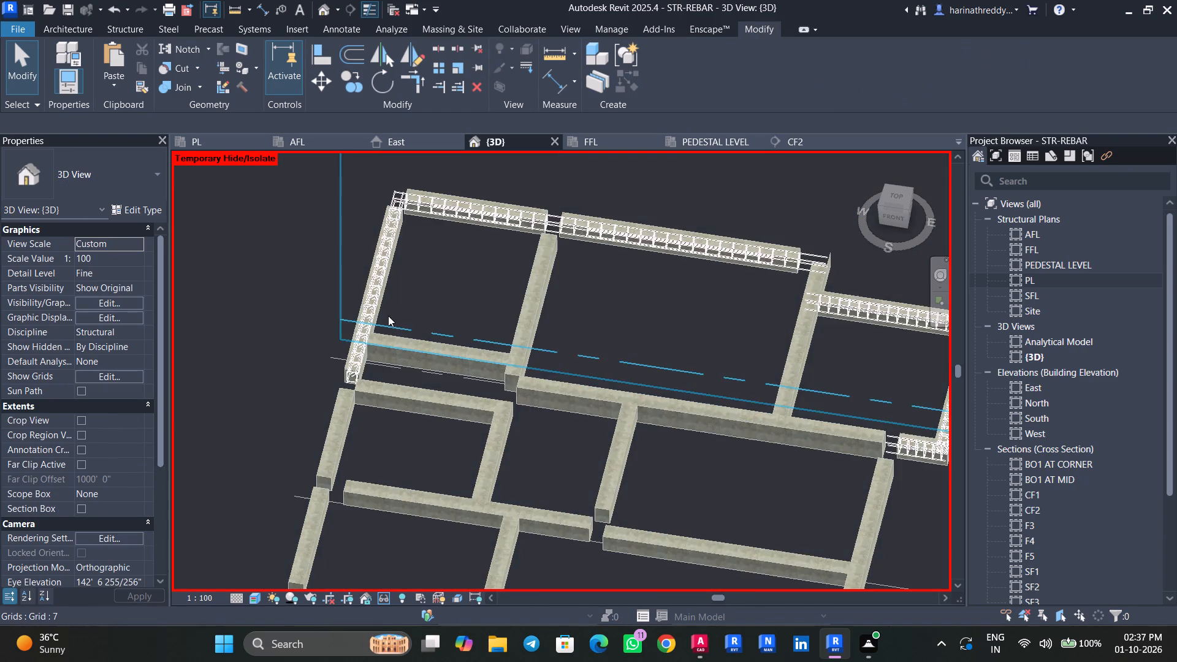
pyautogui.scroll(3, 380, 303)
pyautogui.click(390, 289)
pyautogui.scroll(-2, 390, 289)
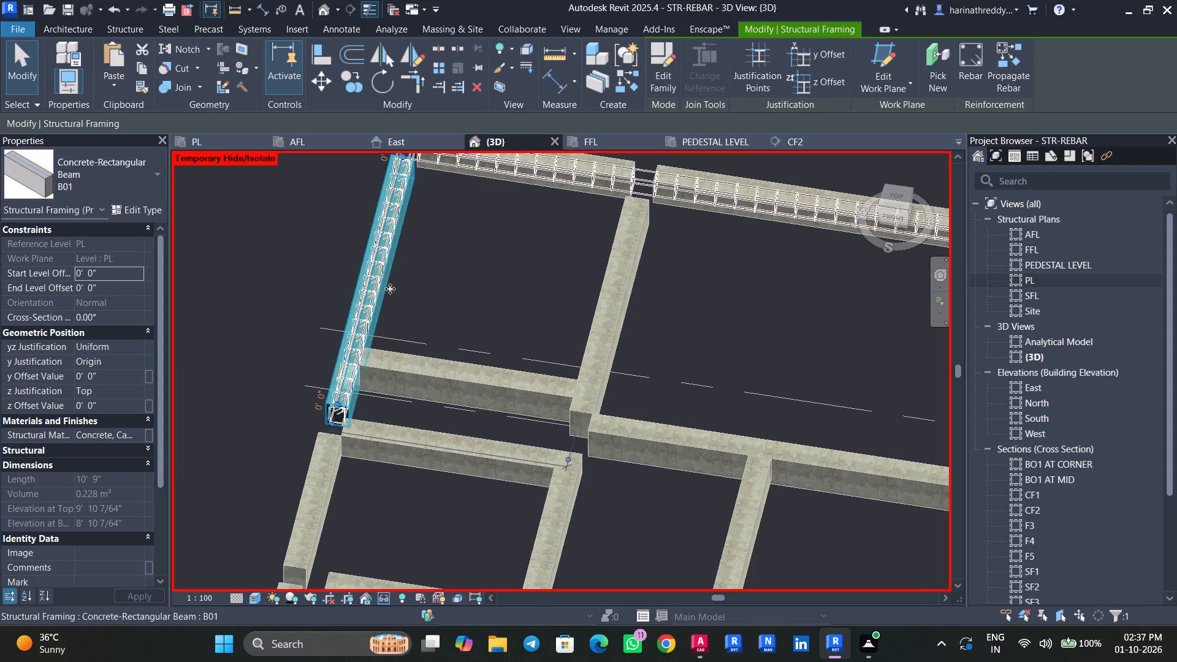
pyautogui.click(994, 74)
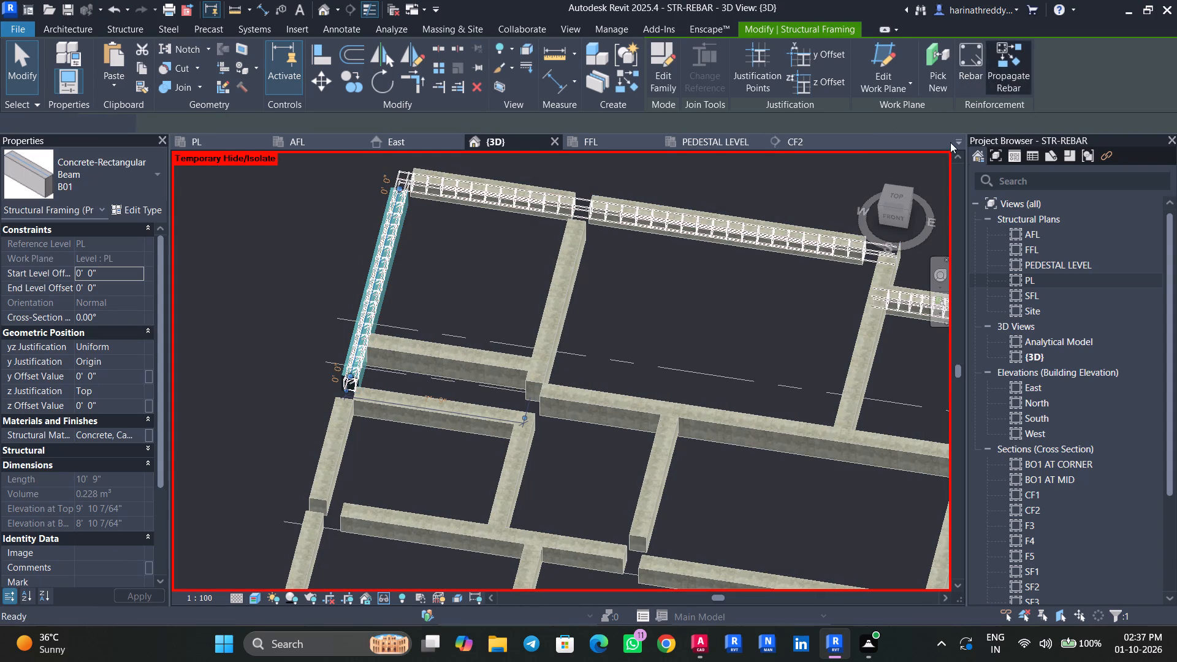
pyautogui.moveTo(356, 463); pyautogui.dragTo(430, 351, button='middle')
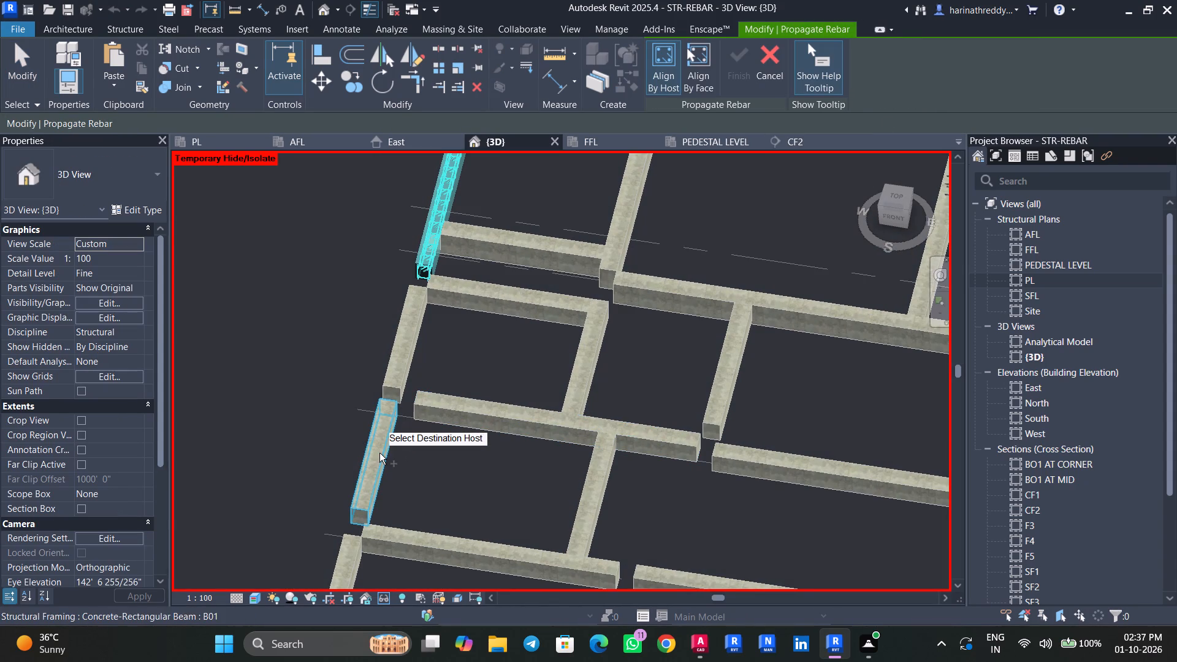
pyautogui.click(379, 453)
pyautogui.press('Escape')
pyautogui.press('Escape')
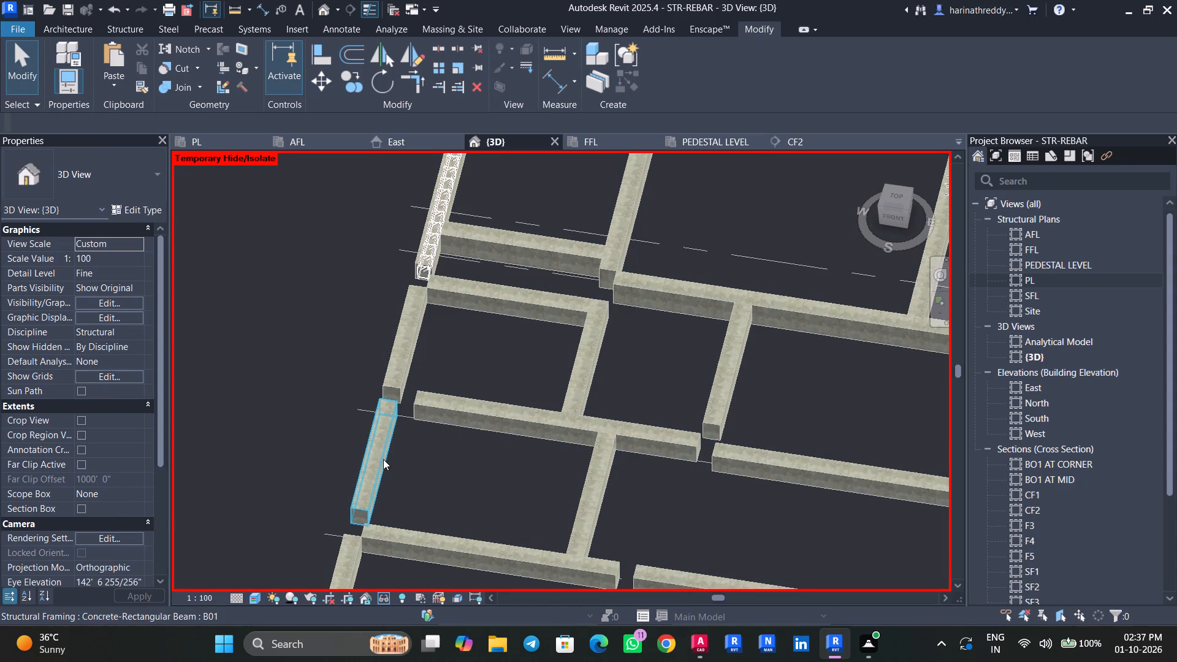
# Check the types of the unreinforced outer beams along the west side one by one to identify which are B01.
pyautogui.click(383, 459)
pyautogui.scroll(-2, 383, 459)
pyautogui.press('Escape')
pyautogui.click(405, 379)
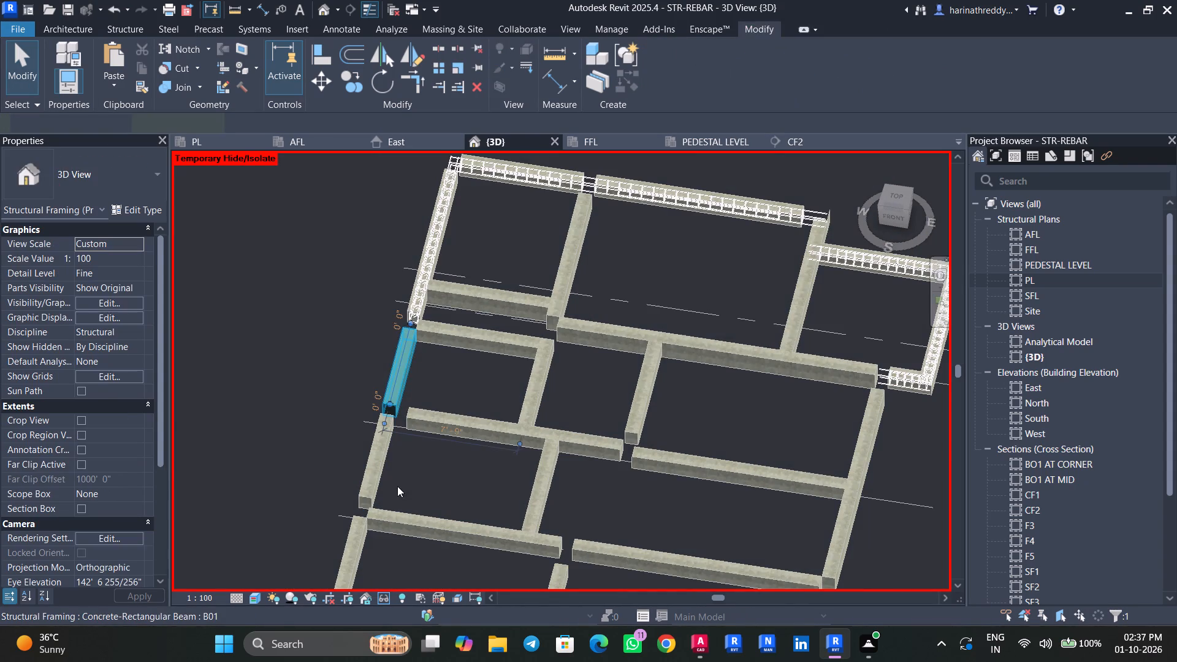
pyautogui.moveTo(400, 478); pyautogui.dragTo(417, 420, button='middle')
pyautogui.press('Escape')
pyautogui.click(362, 514)
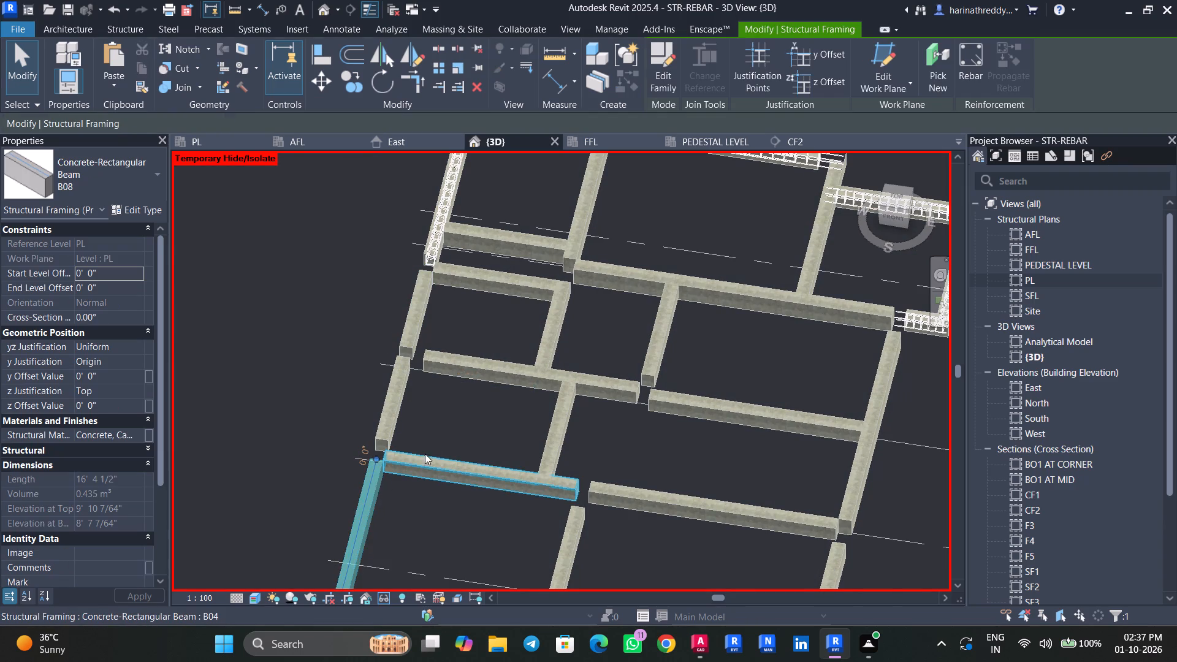
pyautogui.moveTo(436, 424); pyautogui.dragTo(499, 219, button='middle')
pyautogui.press('Escape')
pyautogui.click(374, 522)
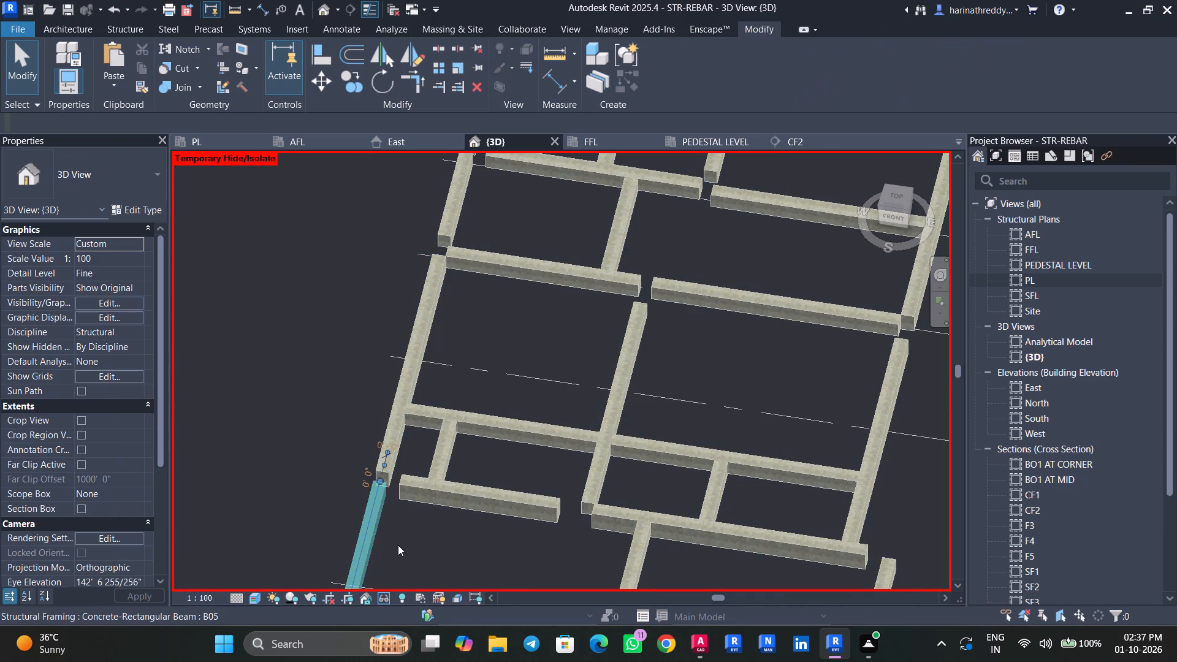
pyautogui.moveTo(399, 546); pyautogui.dragTo(345, 656, button='middle')
pyautogui.moveTo(406, 314); pyautogui.dragTo(369, 489, button='middle')
pyautogui.scroll(3, 387, 415)
pyautogui.press('Escape')
pyautogui.click(387, 411)
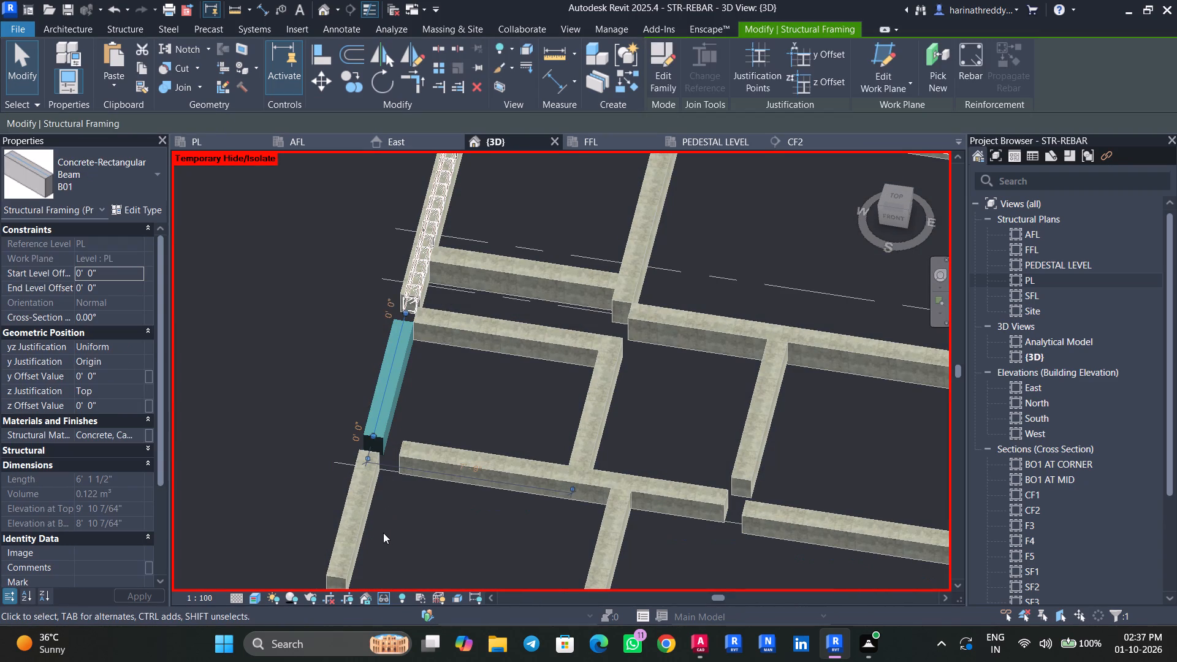
pyautogui.press('Escape')
pyautogui.click(348, 520)
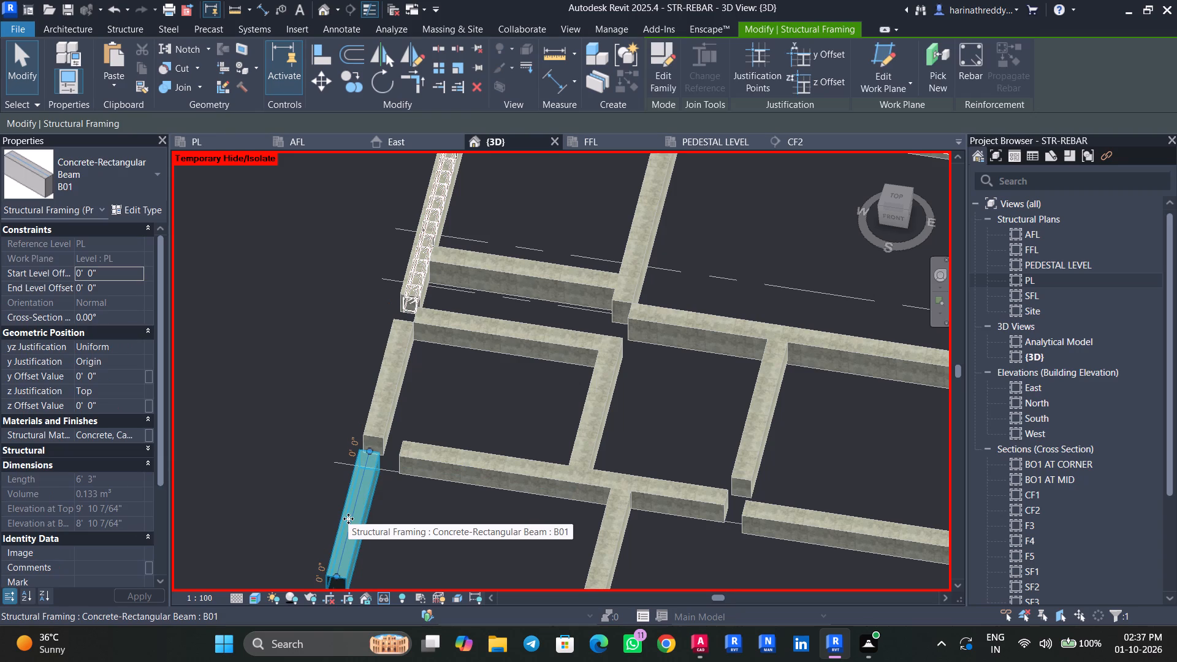
pyautogui.click(321, 283)
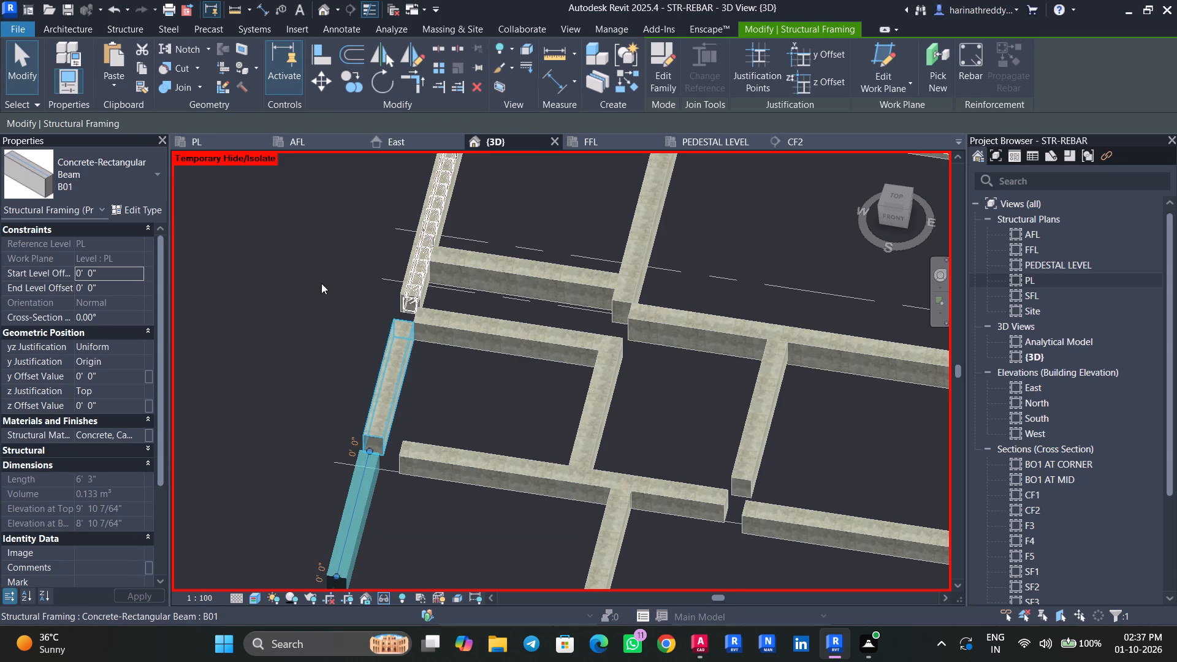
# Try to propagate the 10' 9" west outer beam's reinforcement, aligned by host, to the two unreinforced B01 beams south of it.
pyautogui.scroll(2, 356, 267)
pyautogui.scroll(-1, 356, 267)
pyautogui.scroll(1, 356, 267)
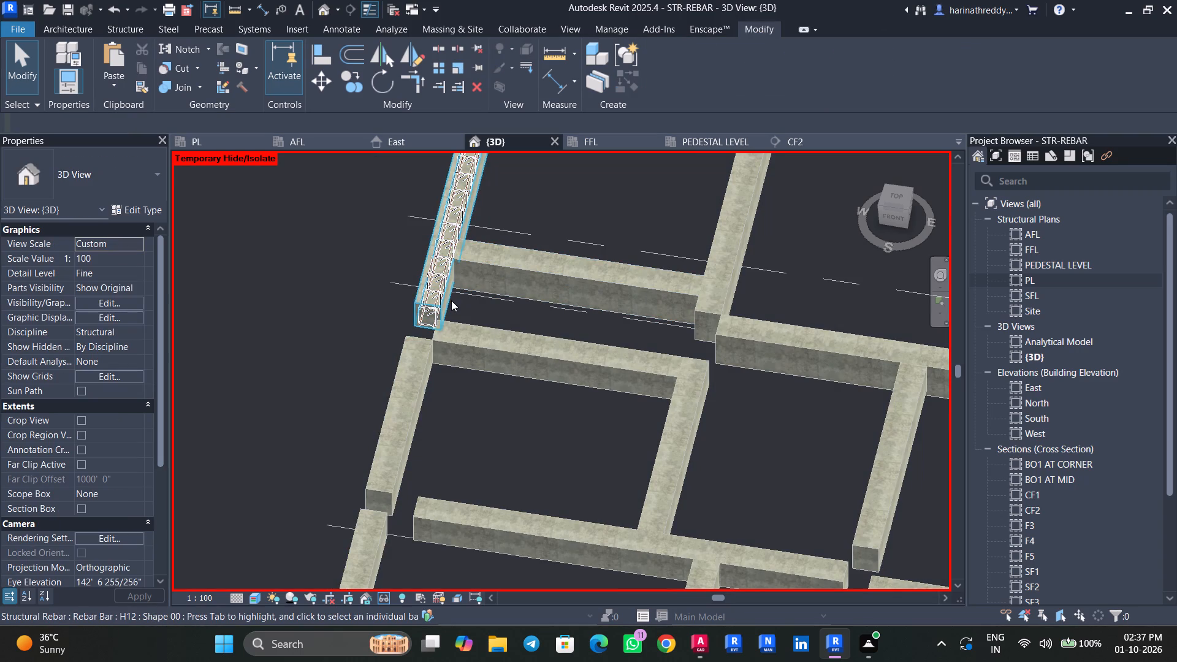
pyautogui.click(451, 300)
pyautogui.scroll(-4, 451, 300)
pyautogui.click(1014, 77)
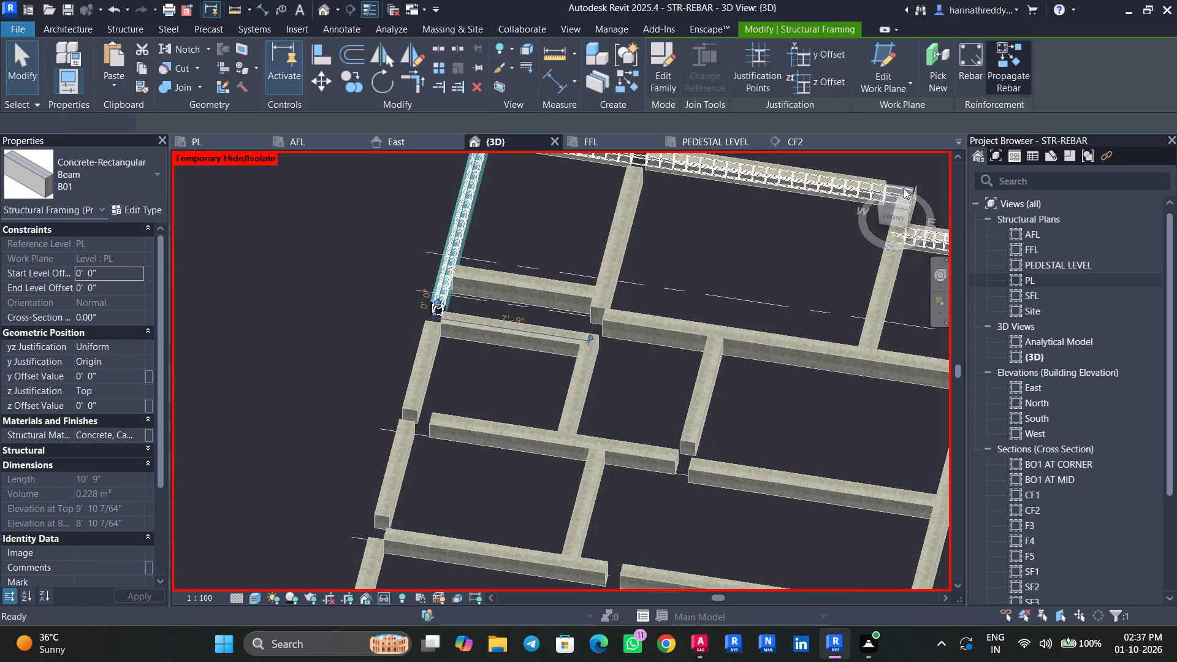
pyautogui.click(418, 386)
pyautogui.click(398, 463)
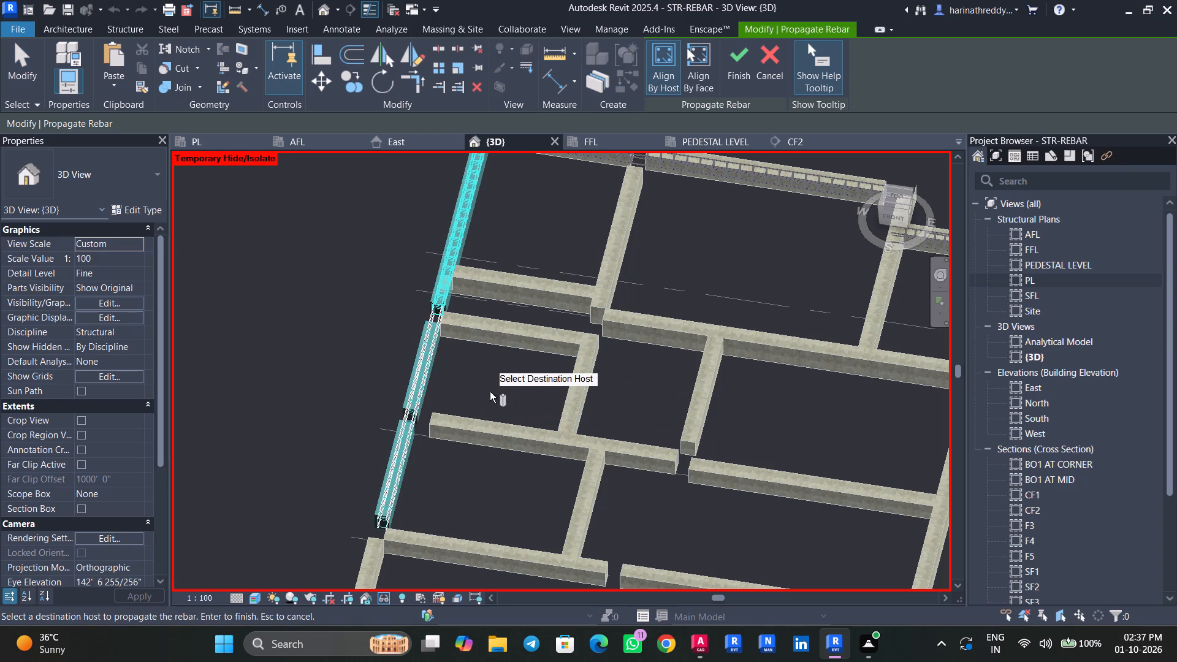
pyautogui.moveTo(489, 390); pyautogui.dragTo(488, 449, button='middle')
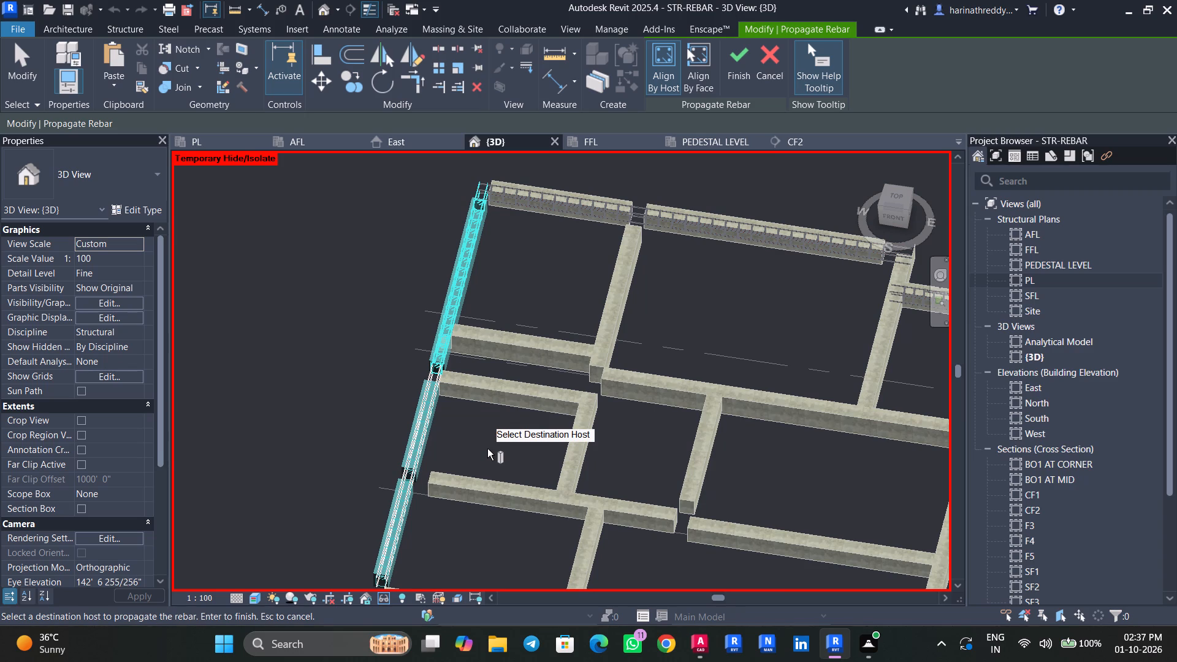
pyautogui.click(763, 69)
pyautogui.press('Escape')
# Propagate the 11' 11 29/64" north B01 beam's reinforcement, aligned by host, to the two unreinforced B01 beams on the west side.
pyautogui.moveTo(744, 188); pyautogui.dragTo(715, 329, button='middle')
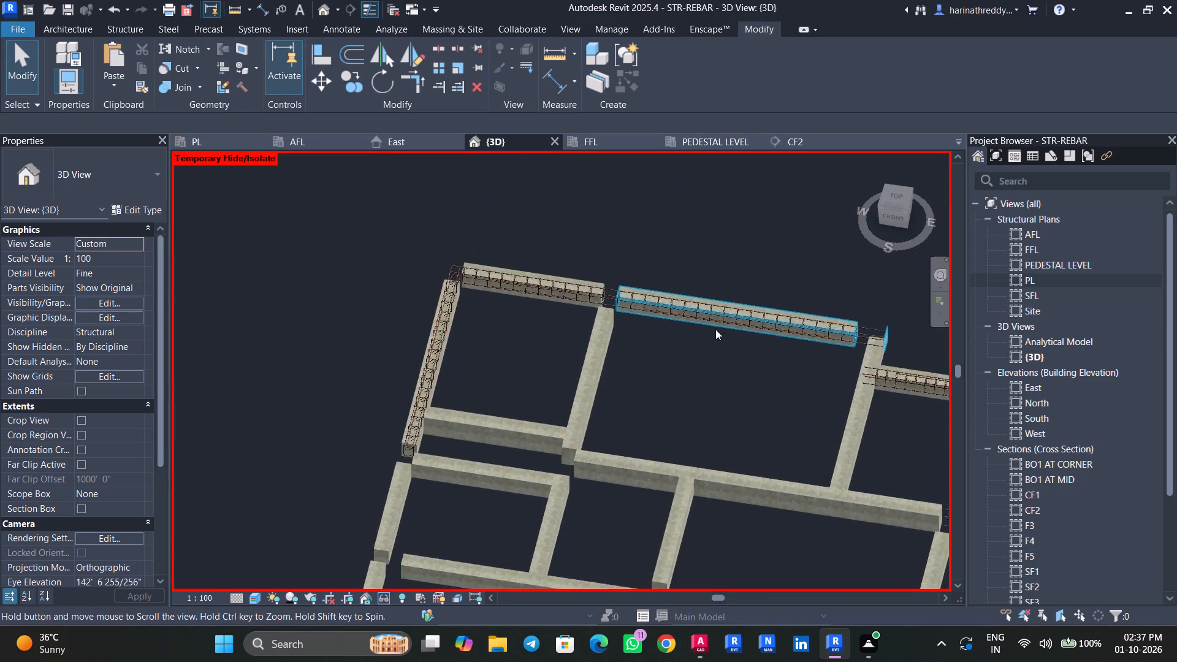
pyautogui.scroll(7, 880, 321)
pyautogui.click(845, 323)
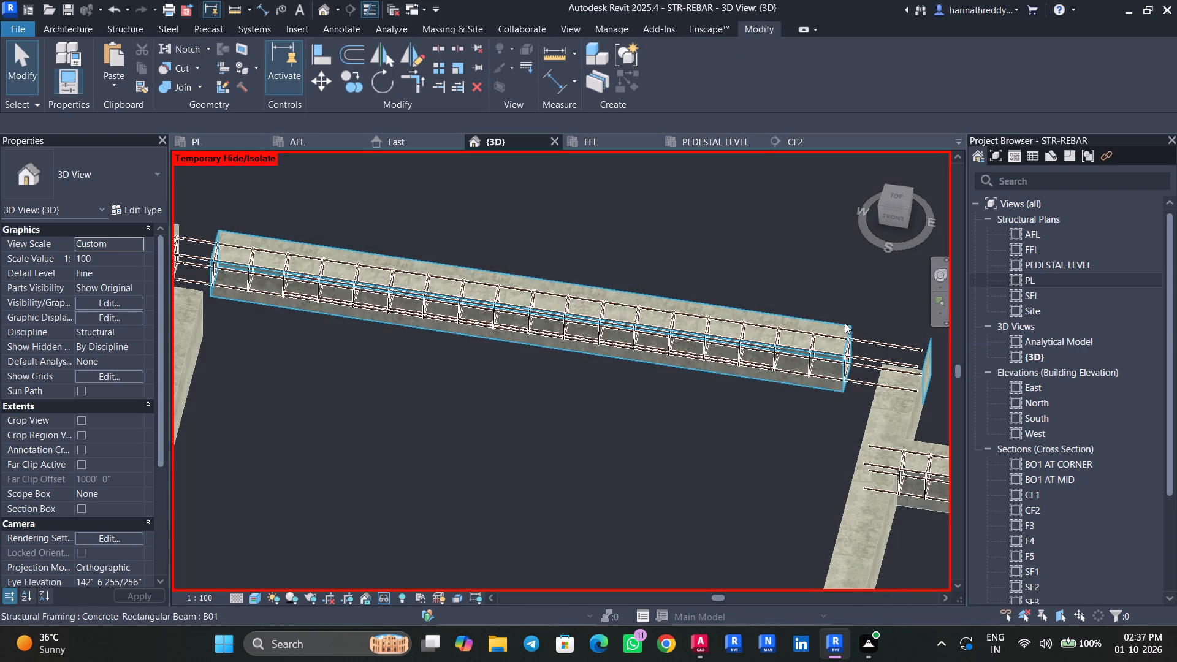
pyautogui.scroll(-7, 845, 323)
pyautogui.click(1012, 67)
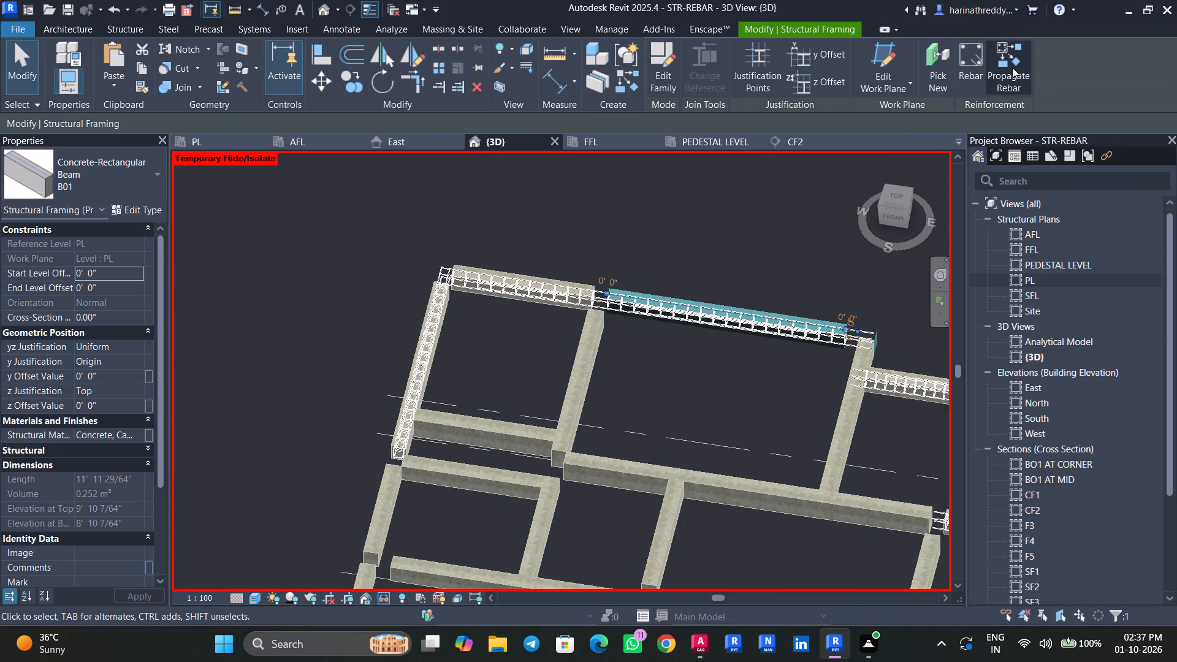
pyautogui.click(388, 516)
pyautogui.moveTo(407, 525); pyautogui.dragTo(433, 435, button='middle')
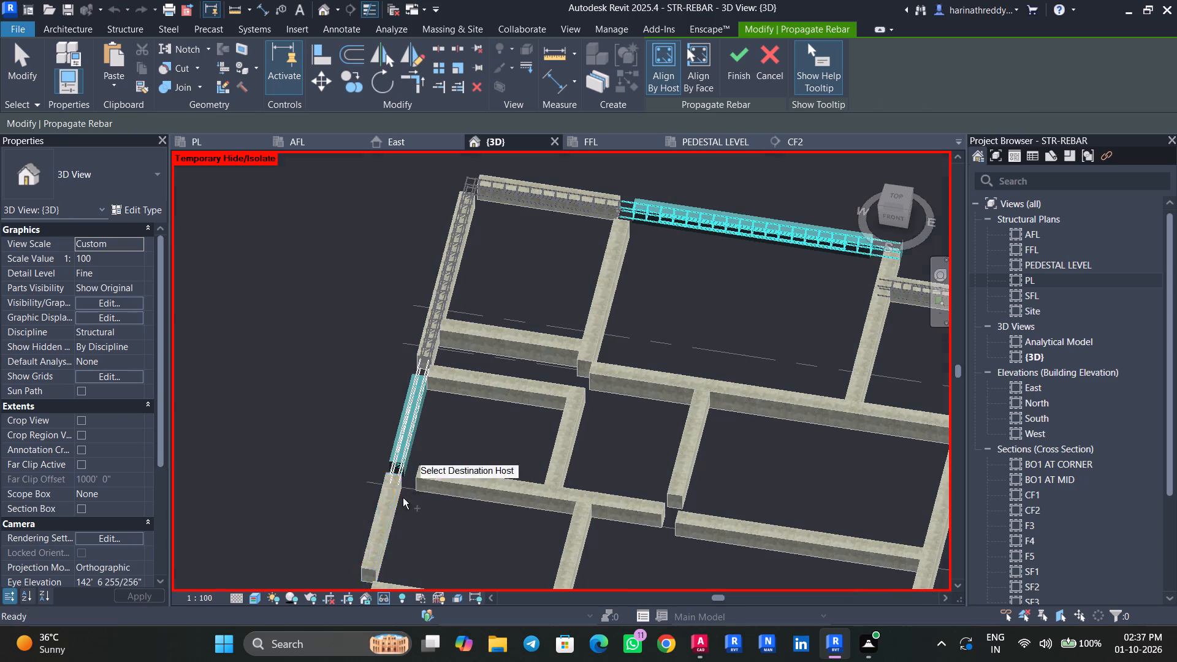
pyautogui.click(388, 518)
pyautogui.click(570, 446)
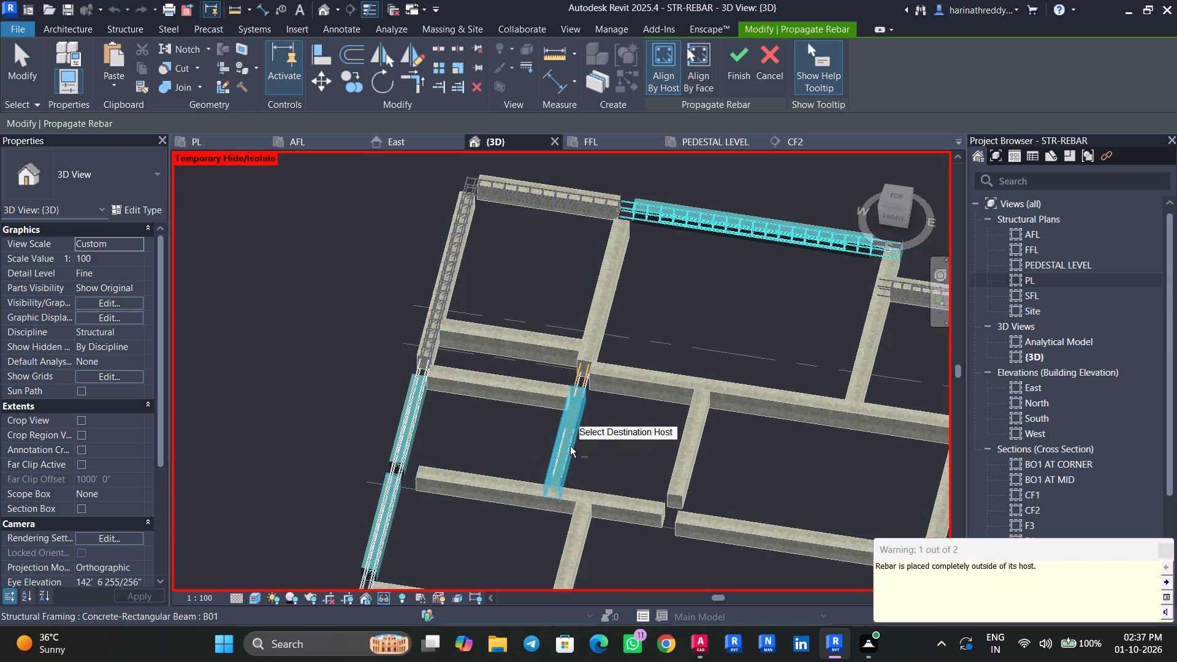
pyautogui.click(1161, 554)
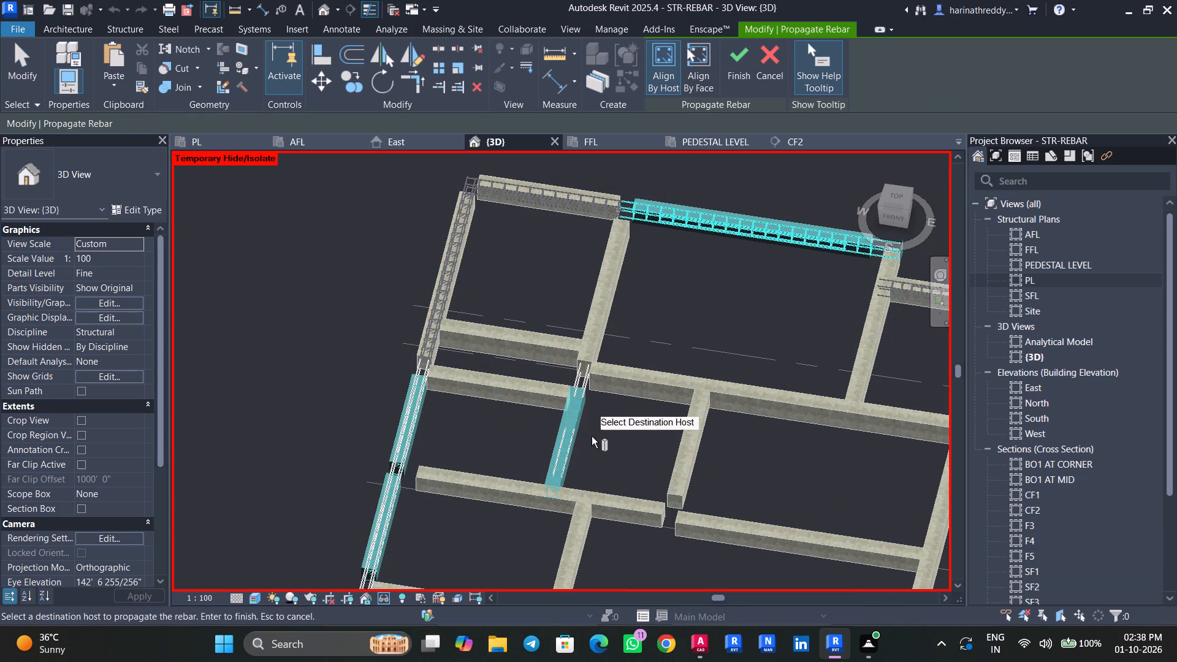
pyautogui.keyDown('shift'); pyautogui.click(570, 431); pyautogui.keyUp('shift')
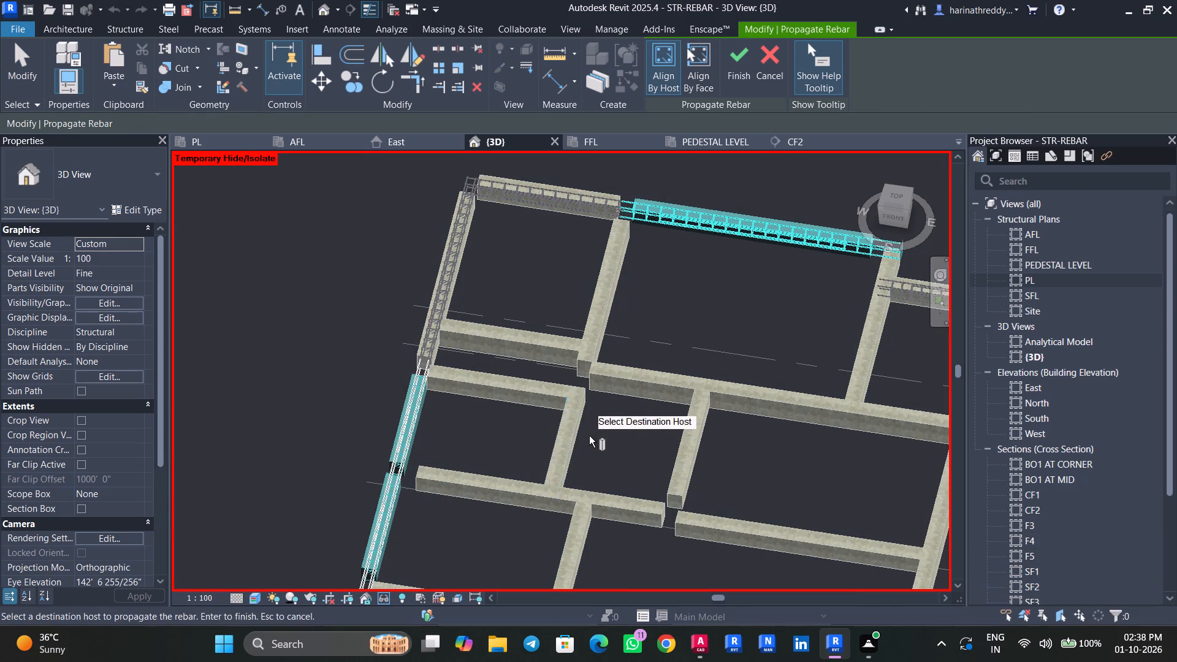
pyautogui.click(731, 75)
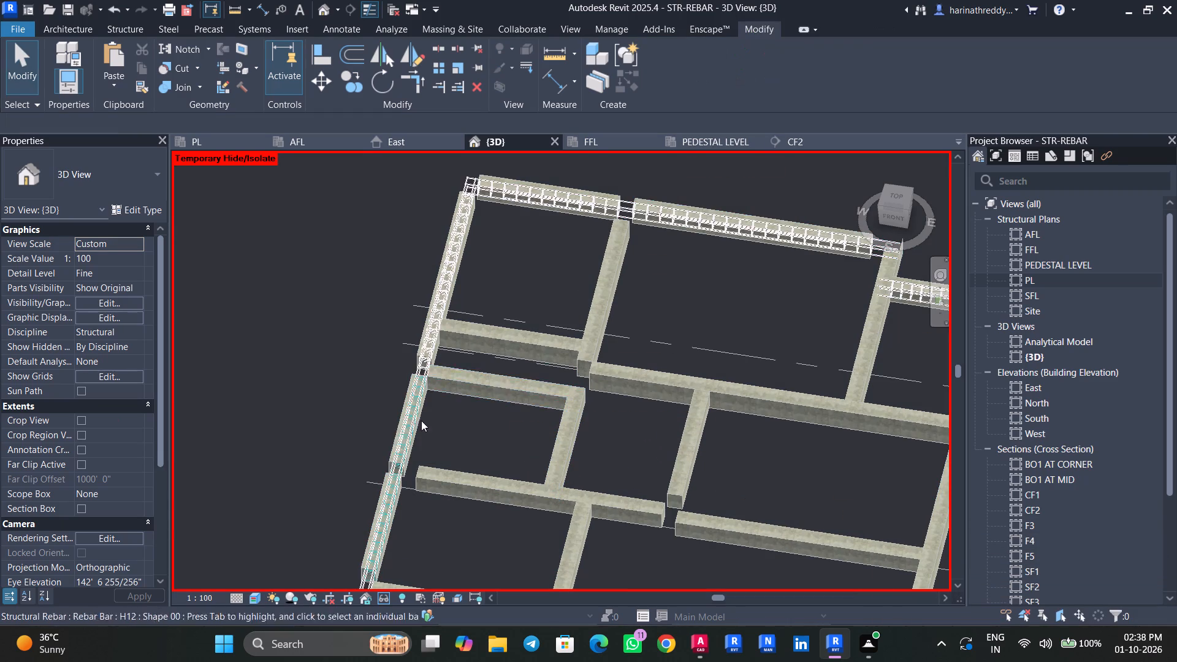
# In the more northerly newly reinforced west beam, extend both ends of the short H12 extra bottom bar to the next stirrups.
pyautogui.scroll(9, 421, 420)
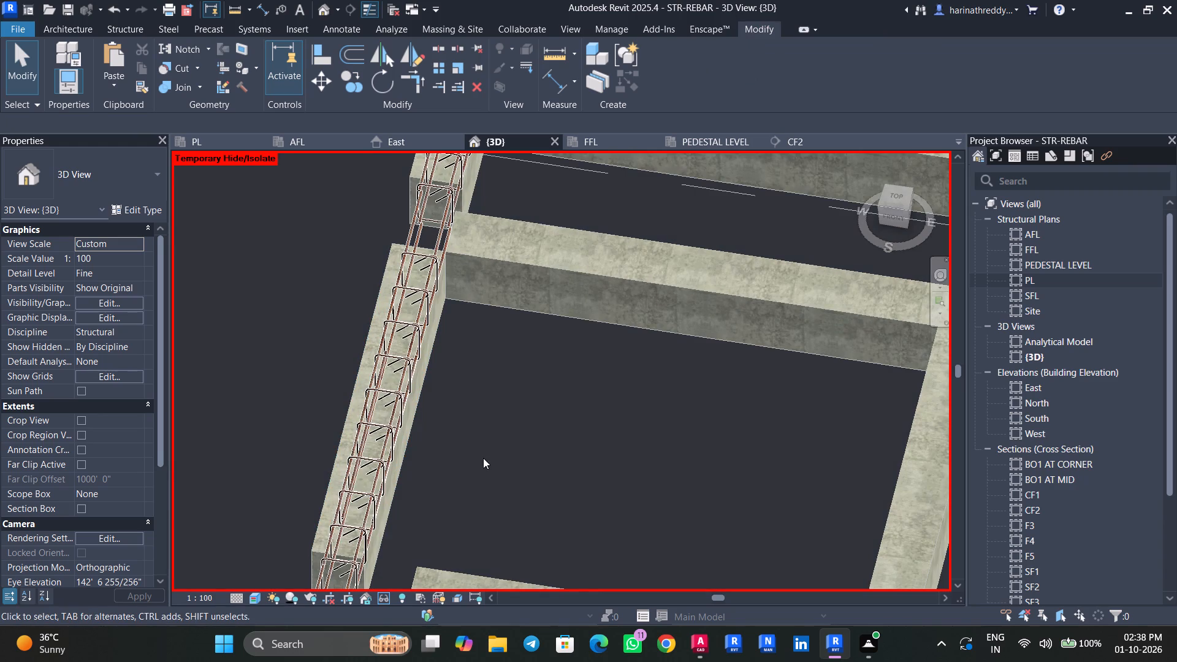
pyautogui.scroll(-4, 478, 449)
pyautogui.moveTo(478, 439); pyautogui.dragTo(414, 531, button='middle')
pyautogui.scroll(-5, 454, 461)
pyautogui.scroll(4, 450, 306)
pyautogui.scroll(-4, 497, 416)
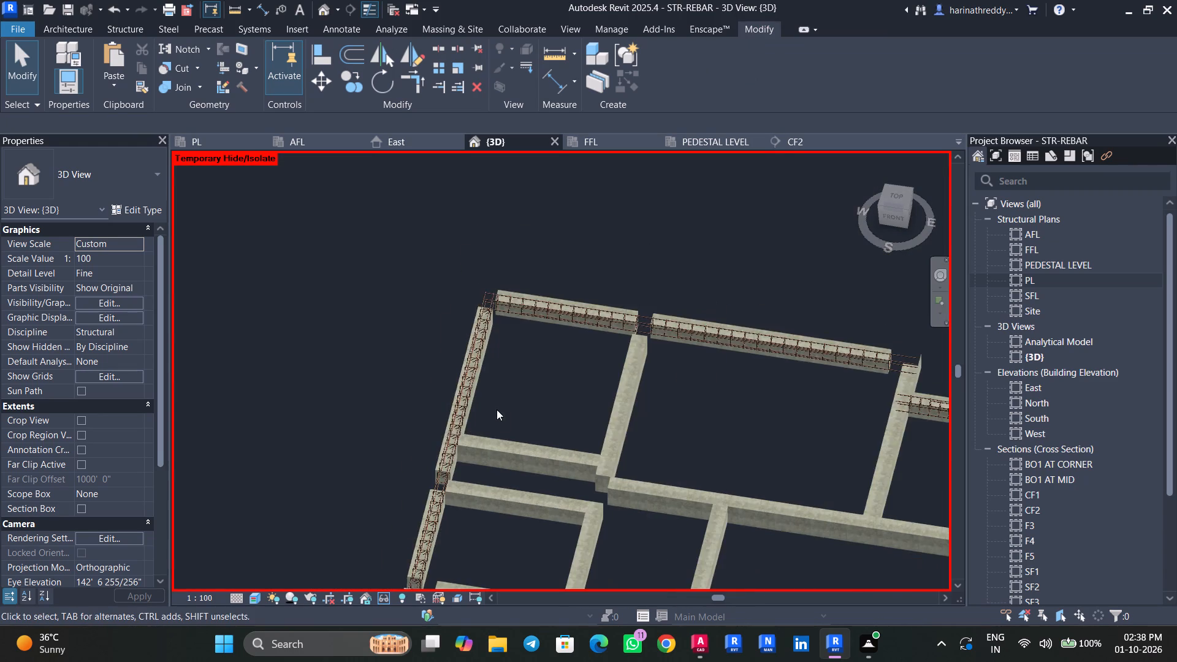
pyautogui.scroll(-6, 497, 408)
pyautogui.keyDown('shift'); pyautogui.moveTo(493, 551); pyautogui.dragTo(771, 435, button='middle'); pyautogui.keyUp('shift')
pyautogui.keyDown('shift'); pyautogui.scroll(2, 771, 435); pyautogui.keyUp('shift')
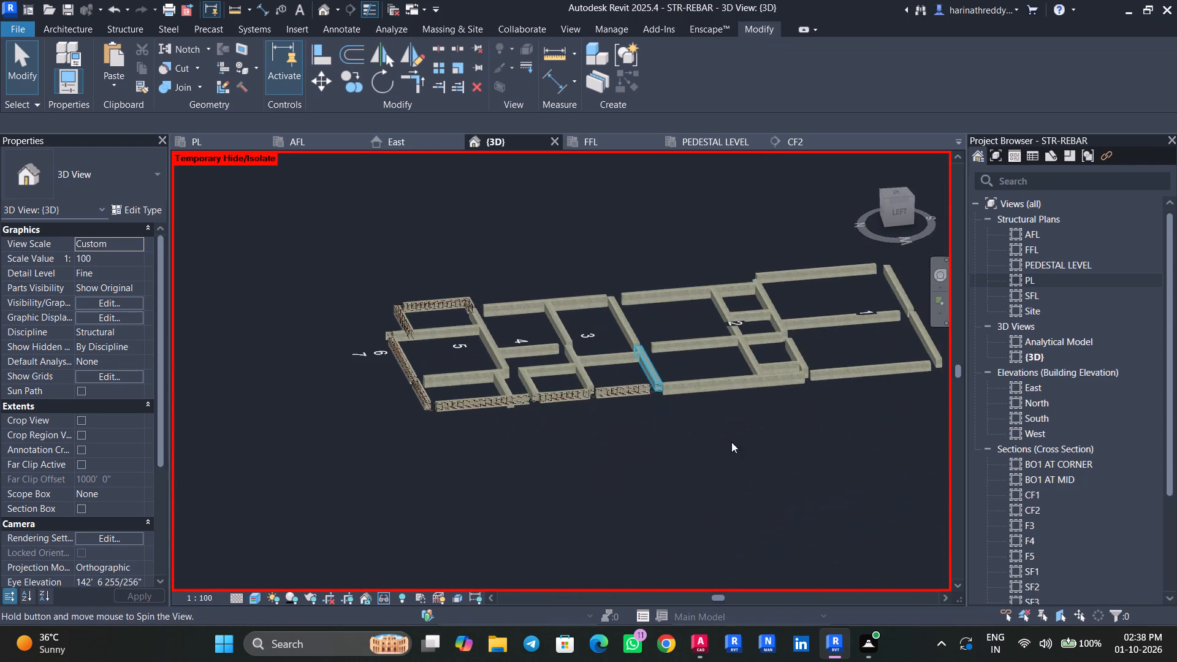
pyautogui.keyDown('shift'); pyautogui.scroll(8, 731, 442); pyautogui.keyUp('shift')
pyautogui.keyDown('shift'); pyautogui.moveTo(563, 442); pyautogui.dragTo(554, 368, button='middle'); pyautogui.keyUp('shift')
pyautogui.moveTo(480, 398); pyautogui.dragTo(451, 471, button='middle')
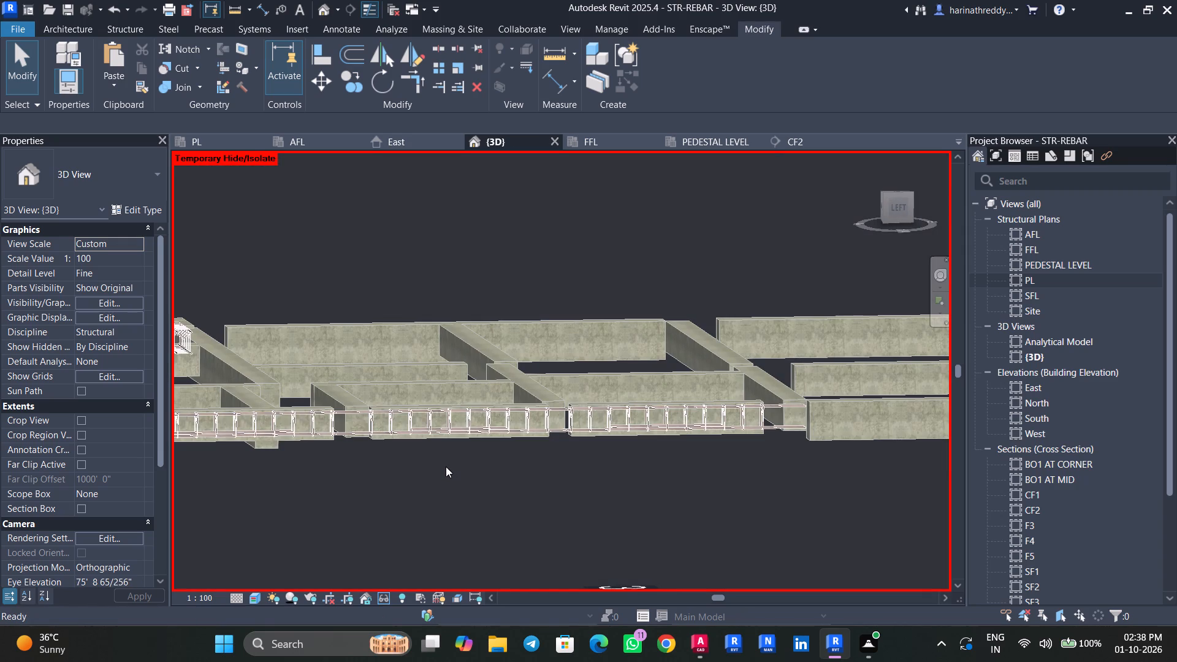
pyautogui.scroll(11, 408, 420)
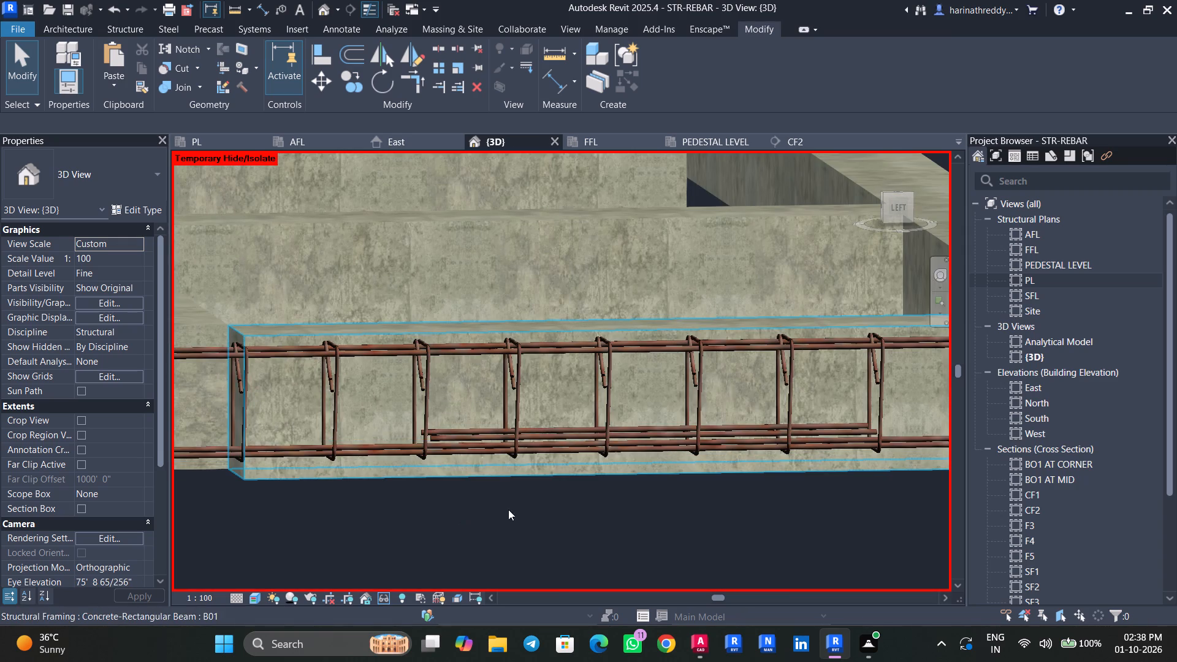
pyautogui.scroll(-4, 516, 517)
pyautogui.keyDown('shift'); pyautogui.moveTo(594, 528); pyautogui.dragTo(566, 527, button='middle'); pyautogui.keyUp('shift')
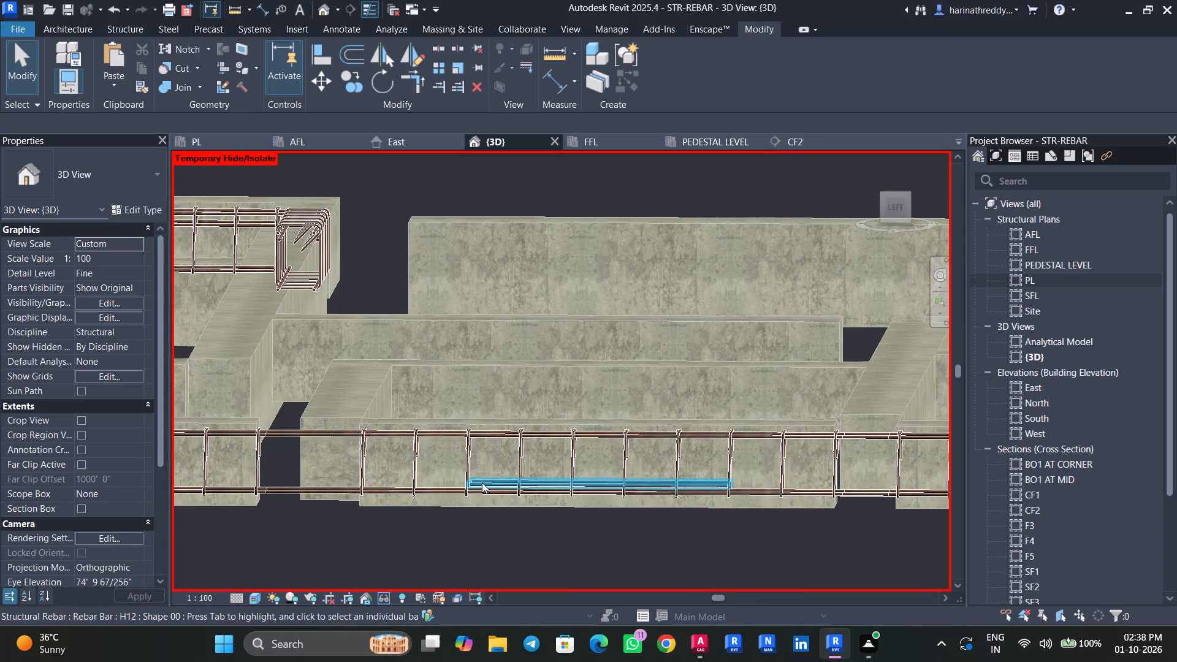
pyautogui.click(482, 482)
pyautogui.scroll(3, 465, 486)
pyautogui.moveTo(469, 478); pyautogui.dragTo(390, 481)
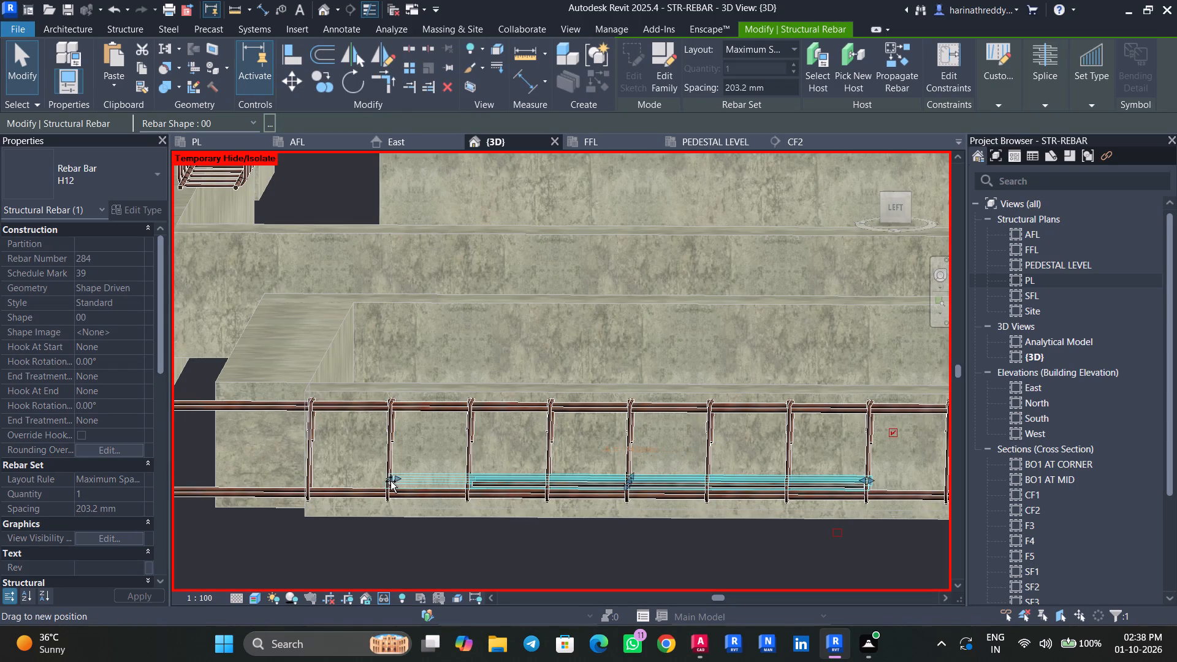
pyautogui.moveTo(390, 481); pyautogui.dragTo(388, 481)
pyautogui.moveTo(505, 533); pyautogui.dragTo(308, 530, button='middle')
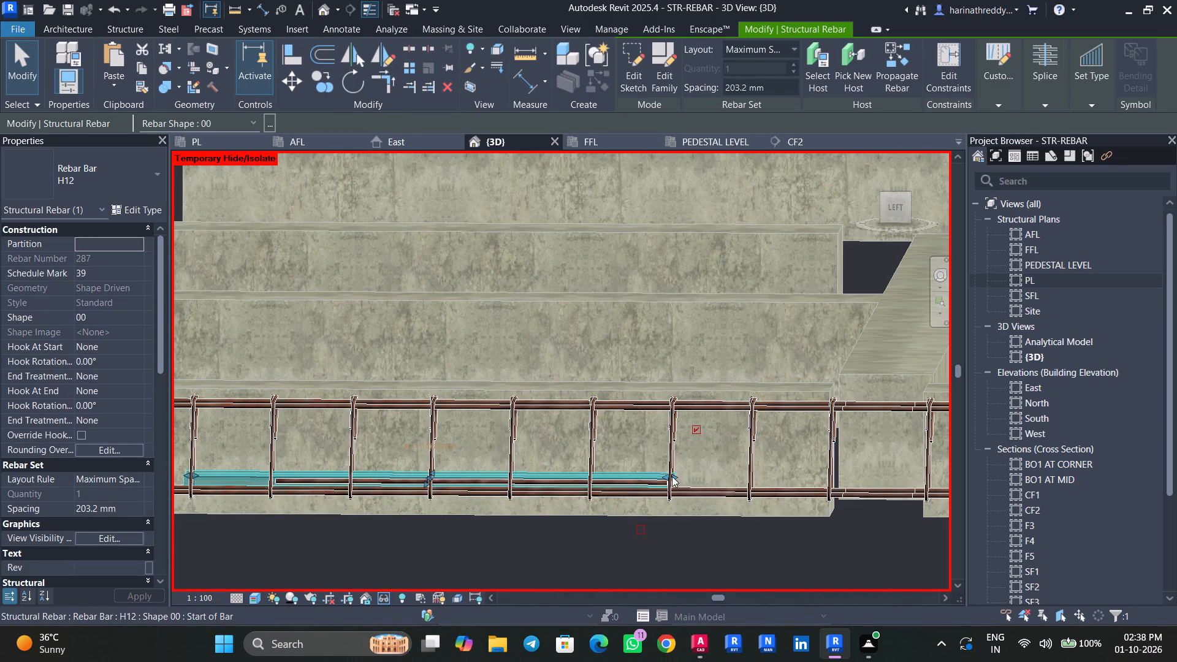
pyautogui.moveTo(671, 476); pyautogui.dragTo(749, 478)
pyautogui.moveTo(768, 542); pyautogui.dragTo(375, 541, button='middle')
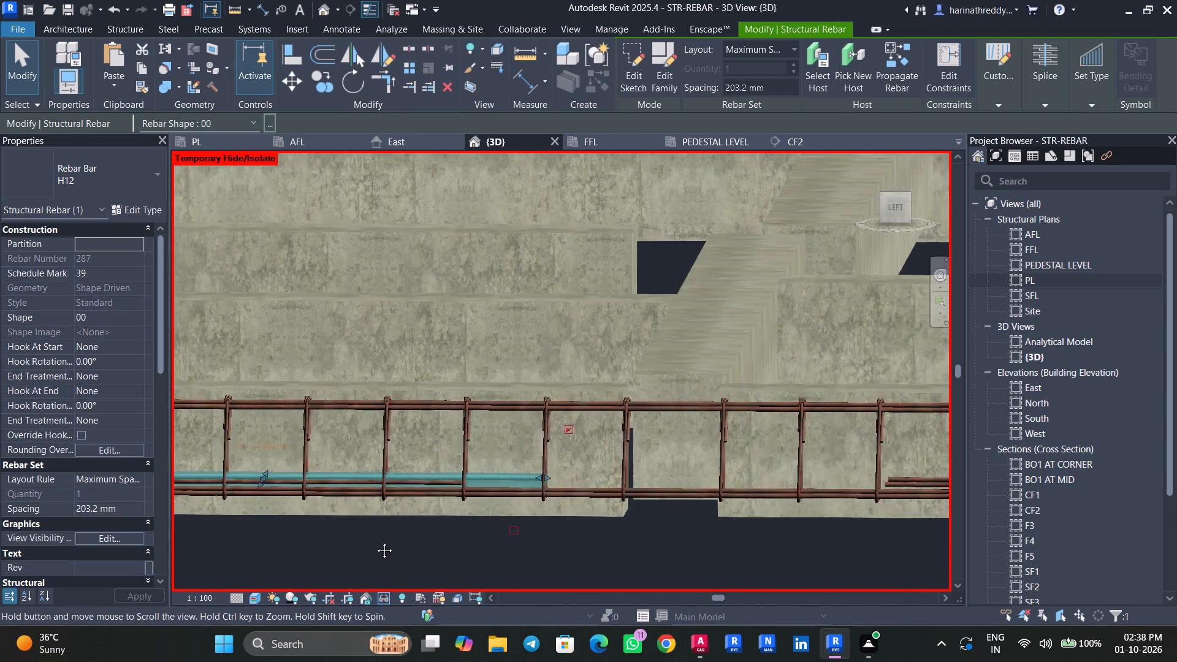
pyautogui.moveTo(375, 541); pyautogui.dragTo(195, 545, button='middle')
pyautogui.press('Escape')
pyautogui.press('Escape')
# In the adjoining west beam to the south, extend both ends of the short H12 extra bottom bar to the next stirrups.
pyautogui.click(543, 481)
pyautogui.moveTo(515, 481); pyautogui.dragTo(515, 480)
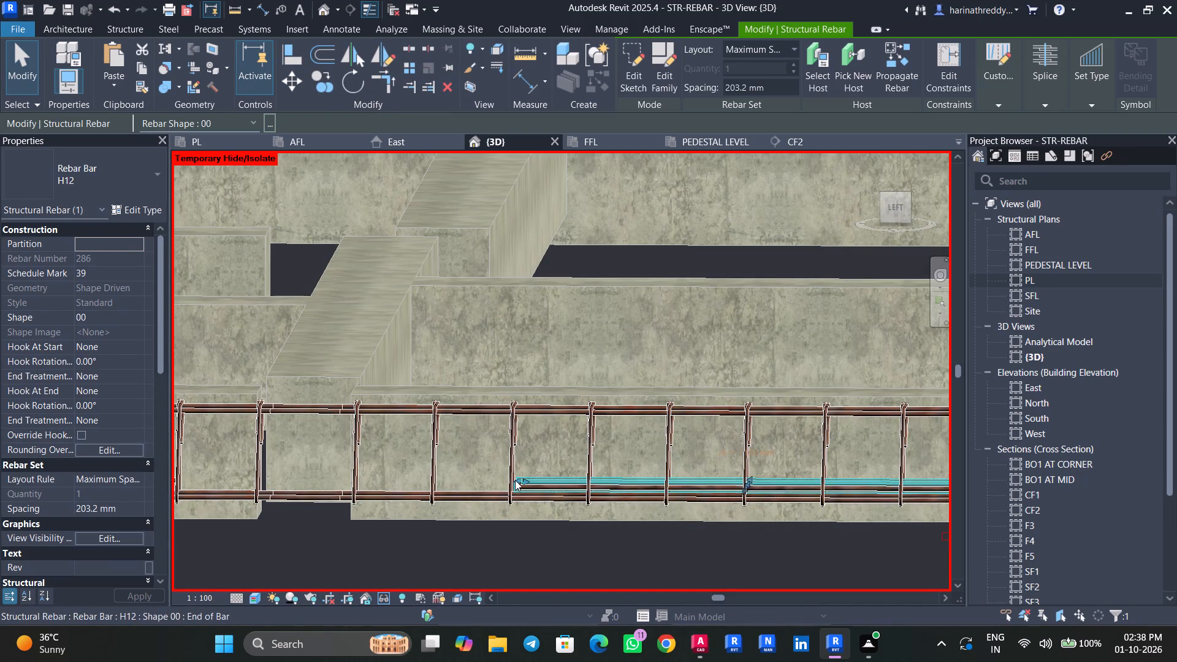
pyautogui.moveTo(515, 480); pyautogui.dragTo(435, 490)
pyautogui.moveTo(533, 558); pyautogui.dragTo(208, 558, button='middle')
pyautogui.moveTo(655, 484); pyautogui.dragTo(731, 483)
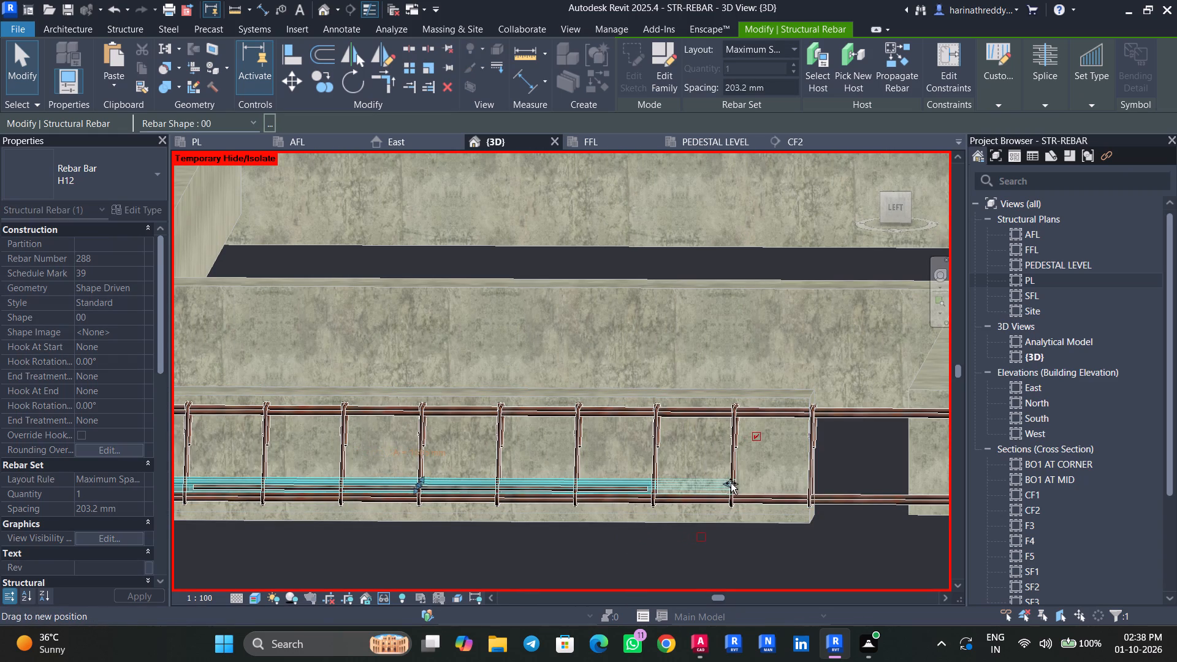
pyautogui.moveTo(731, 483); pyautogui.dragTo(733, 483)
pyautogui.press('Escape')
pyautogui.press('Escape')
pyautogui.press('Escape')
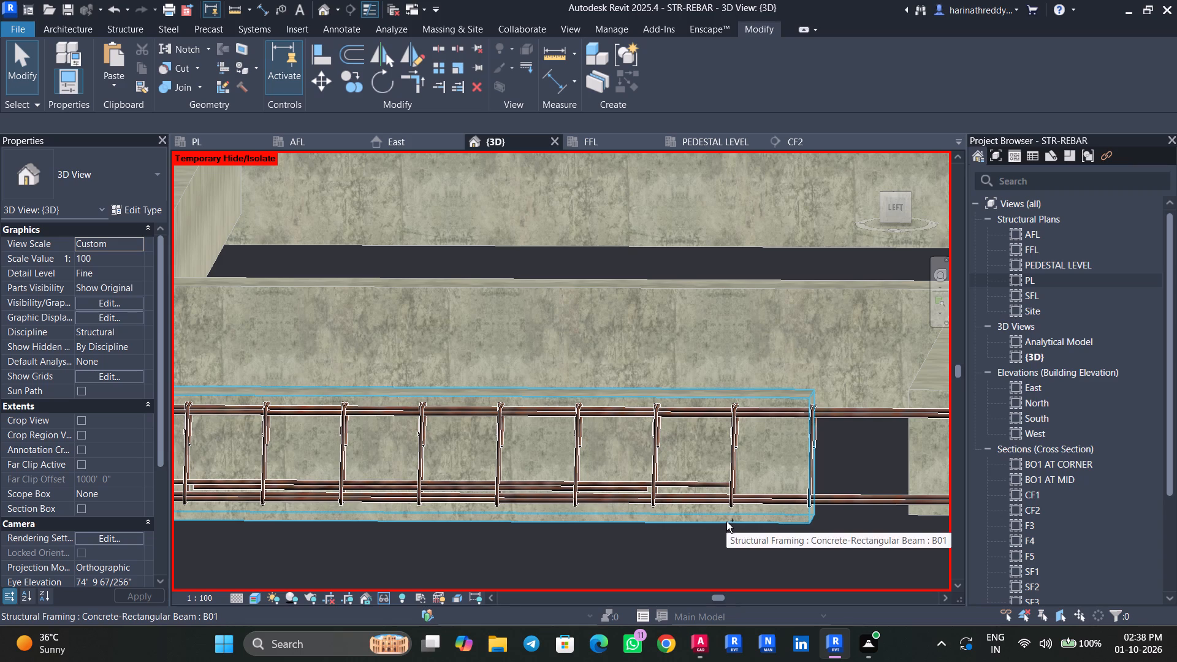
# Save the model.
pyautogui.hotkey('ctrl', 's')
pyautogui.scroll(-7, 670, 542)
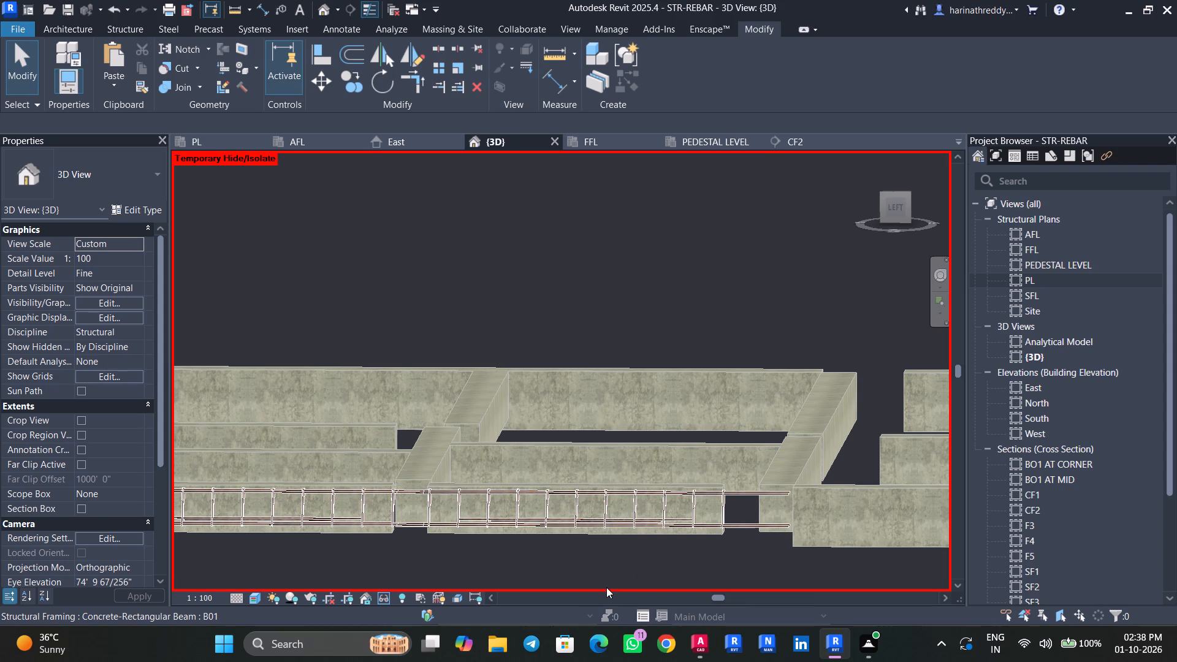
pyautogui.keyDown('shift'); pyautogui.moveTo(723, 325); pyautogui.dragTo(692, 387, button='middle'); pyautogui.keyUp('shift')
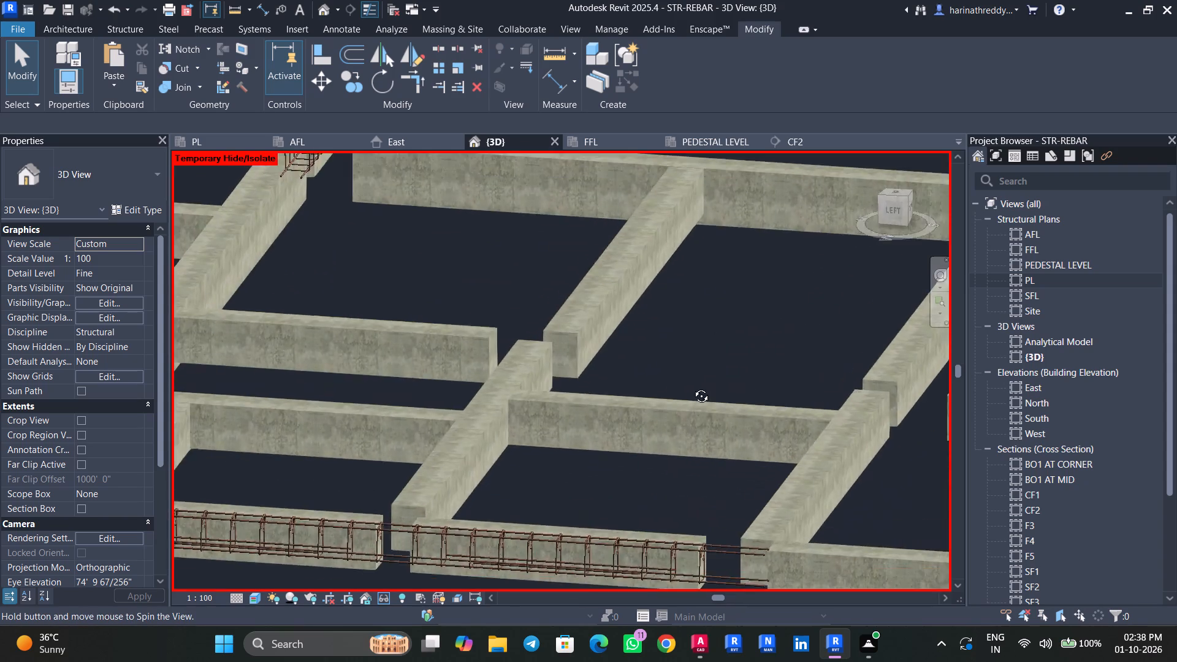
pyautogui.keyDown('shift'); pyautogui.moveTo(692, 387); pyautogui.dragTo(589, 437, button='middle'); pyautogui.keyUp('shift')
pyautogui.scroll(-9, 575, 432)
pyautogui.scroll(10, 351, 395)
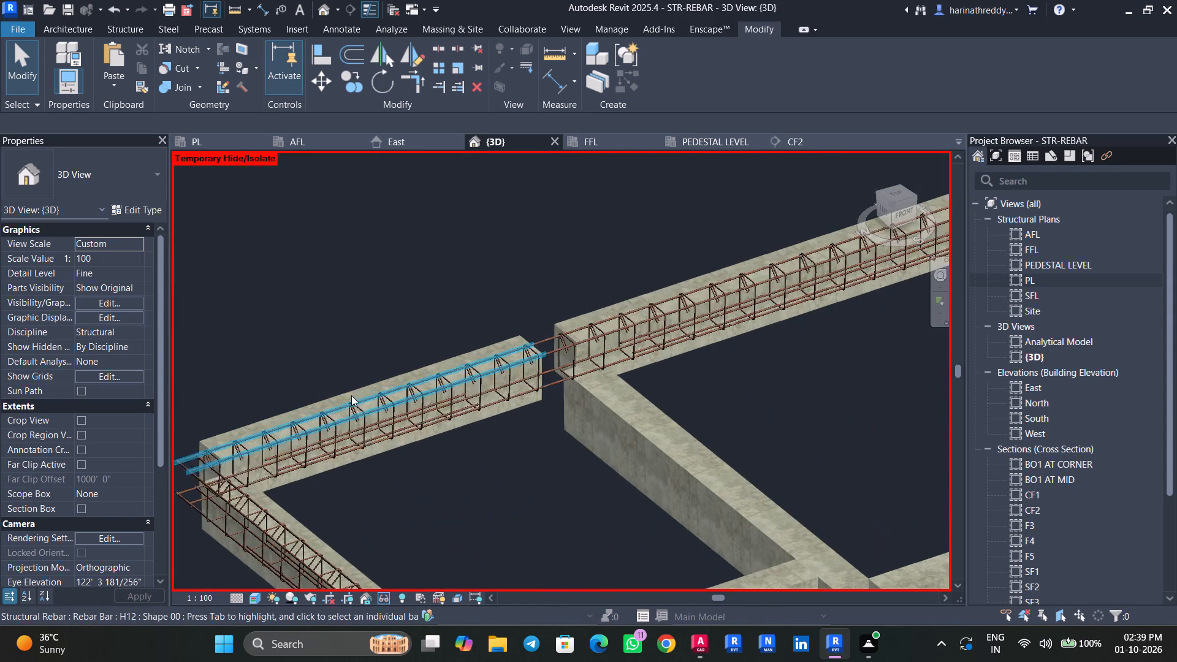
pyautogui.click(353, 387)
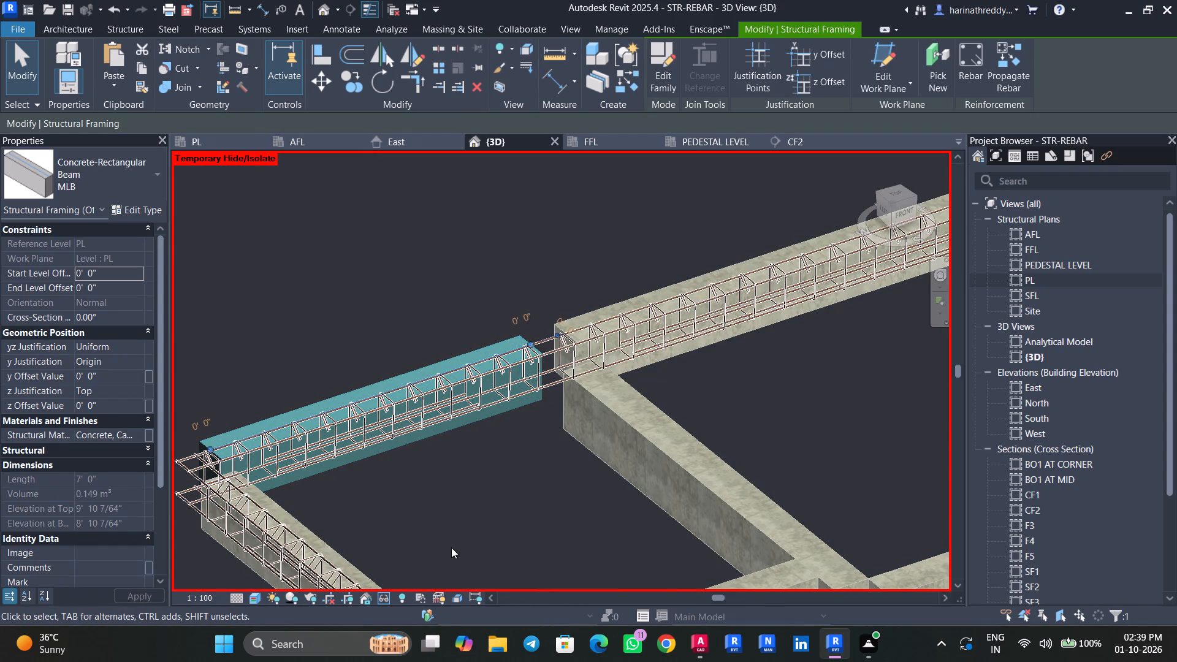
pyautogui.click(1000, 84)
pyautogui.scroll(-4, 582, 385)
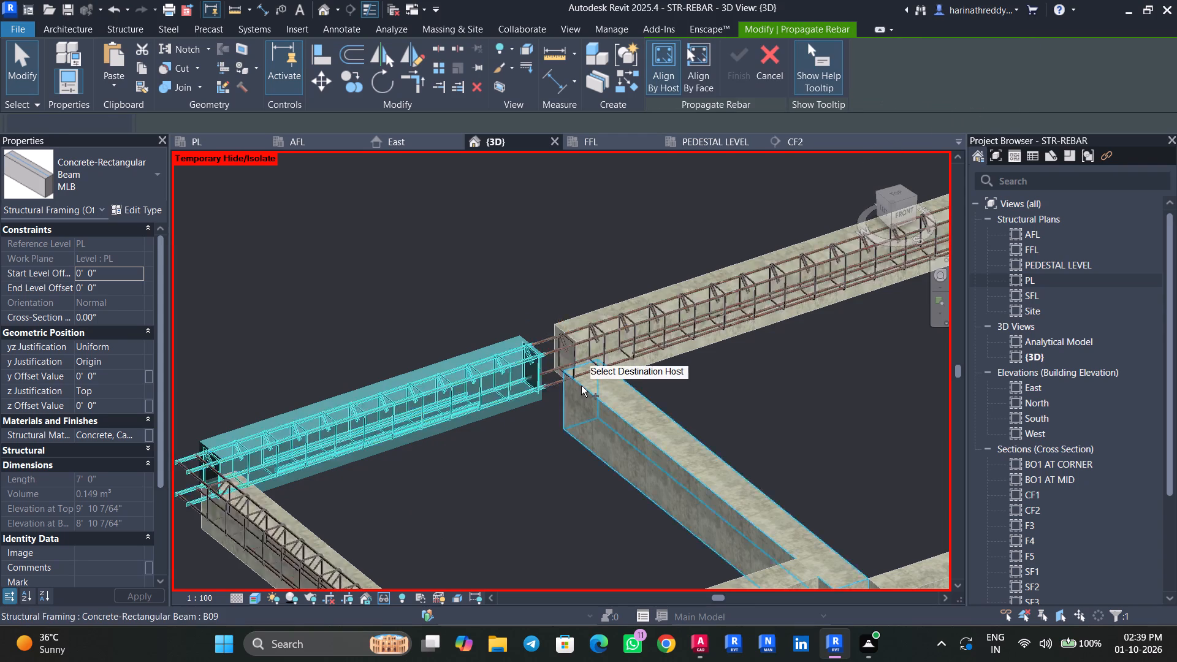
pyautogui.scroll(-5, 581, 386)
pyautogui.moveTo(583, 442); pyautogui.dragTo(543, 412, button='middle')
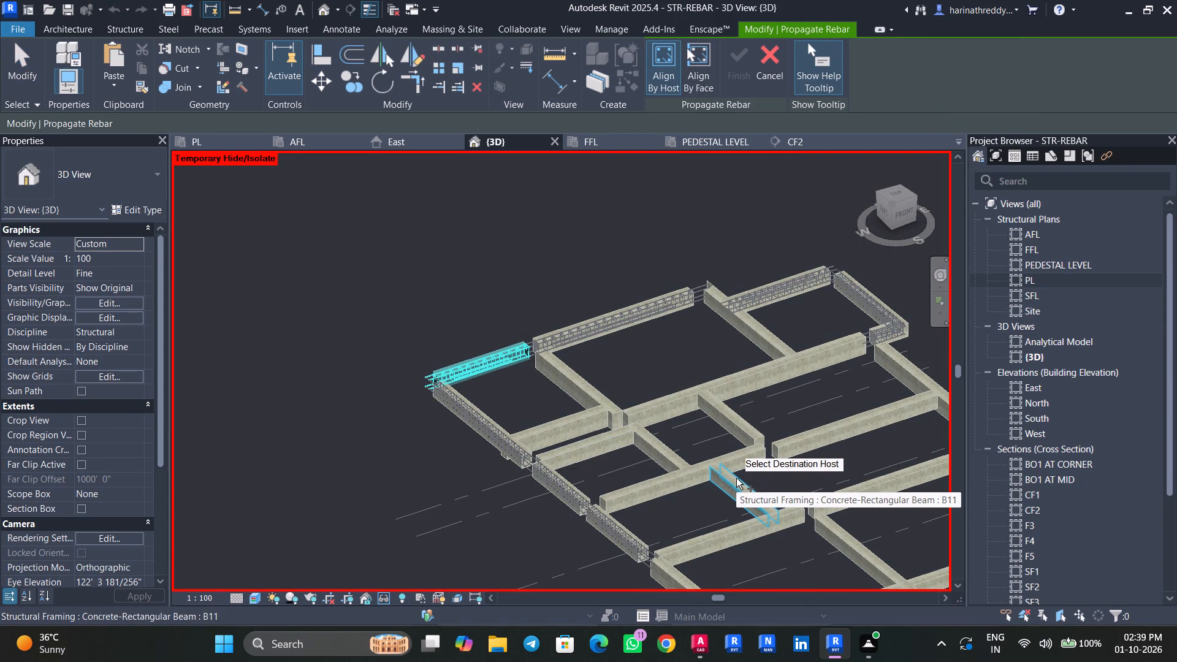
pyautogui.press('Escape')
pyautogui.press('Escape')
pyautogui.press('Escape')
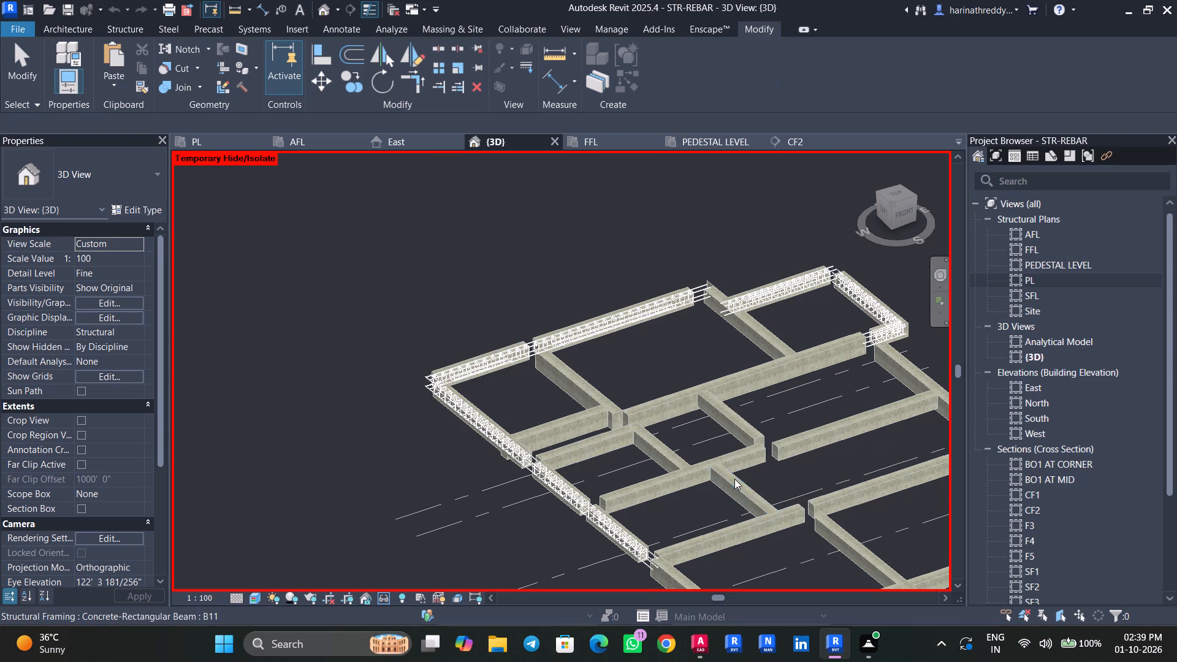
# Propagate the 7' 0" MLB beam's reinforcement, aligned by host, to the short interior B01 beam parallel to the west side.
pyautogui.click(733, 481)
pyautogui.press('Escape')
pyautogui.press('Escape')
pyautogui.click(662, 457)
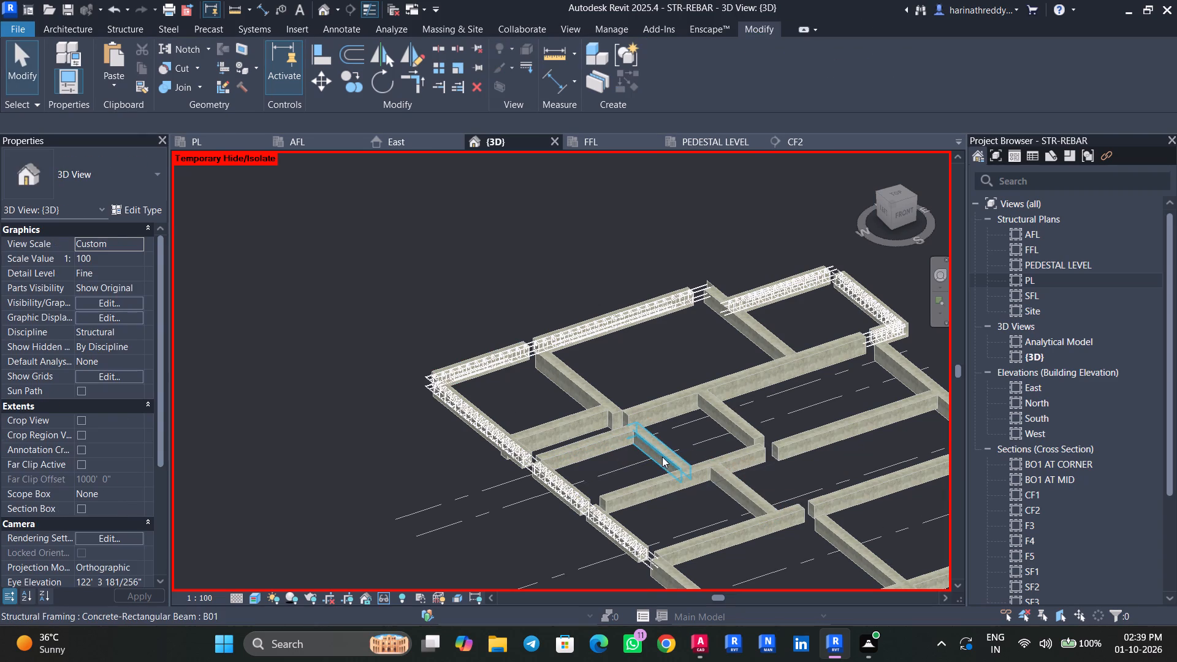
pyautogui.scroll(2, 566, 382)
pyautogui.scroll(-1, 567, 382)
pyautogui.scroll(3, 567, 382)
pyautogui.press('Escape')
pyautogui.click(465, 360)
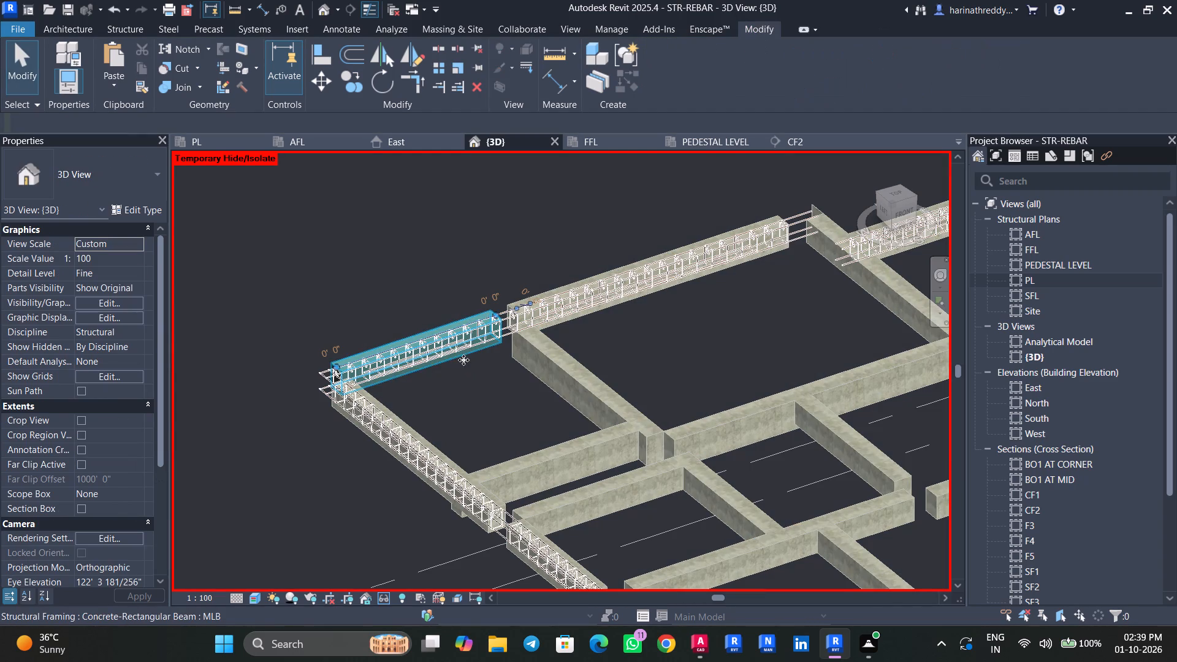
pyautogui.click(1000, 76)
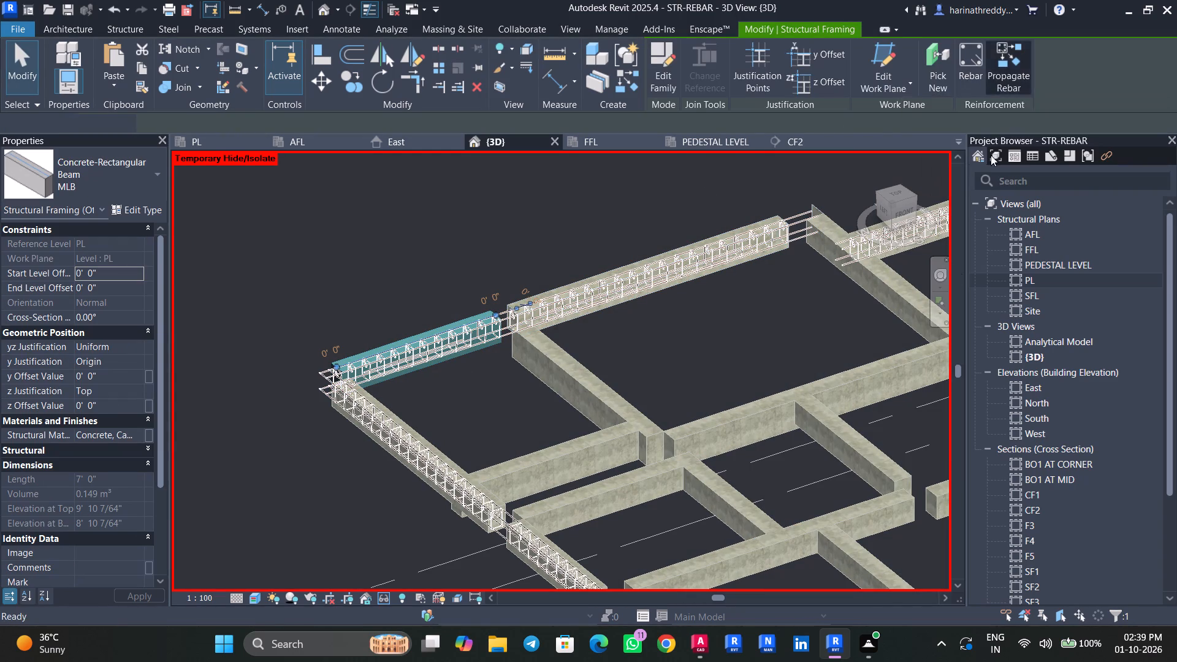
pyautogui.click(710, 493)
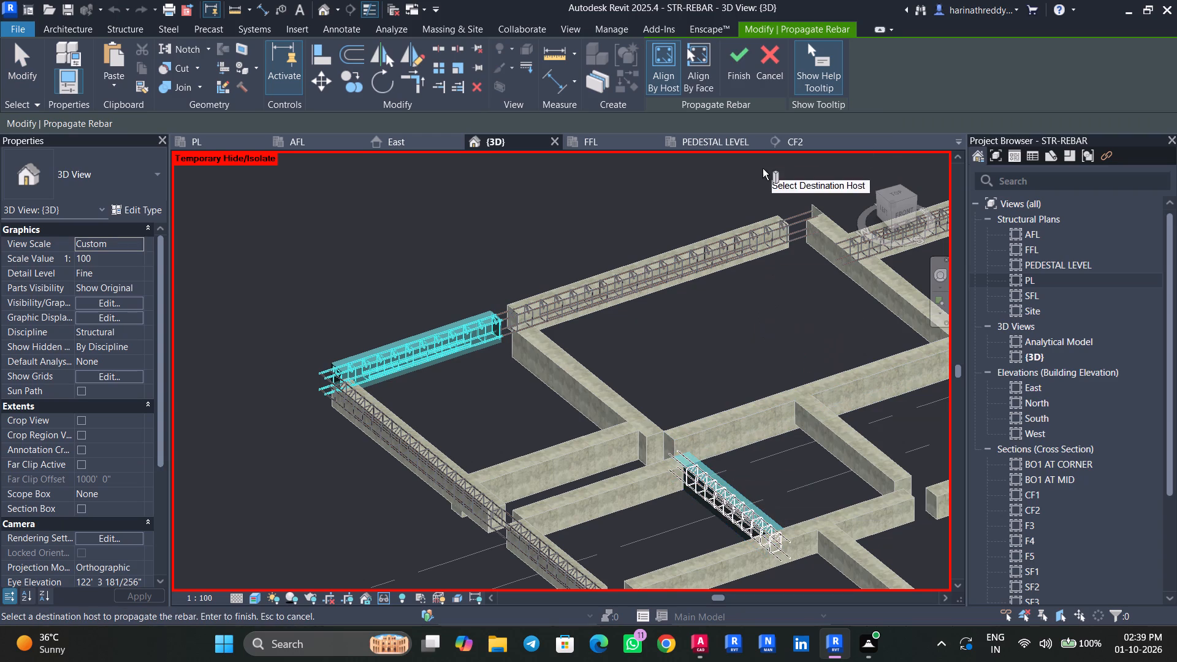
pyautogui.click(731, 75)
# Shorten the overhanging north end of the interior B01 beam's top H12 bars so they stop inside the concrete.
pyautogui.keyDown('shift'); pyautogui.moveTo(771, 460); pyautogui.dragTo(776, 477, button='middle'); pyautogui.keyUp('shift')
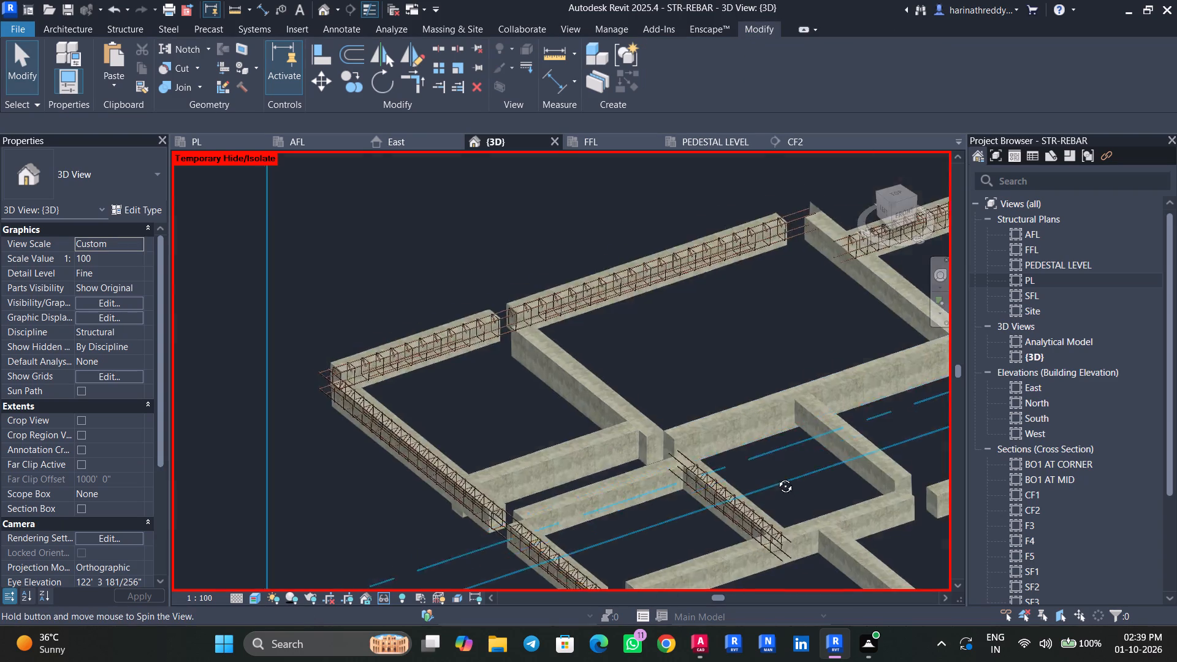
pyautogui.keyDown('shift'); pyautogui.moveTo(776, 477); pyautogui.dragTo(870, 595, button='middle'); pyautogui.keyUp('shift')
pyautogui.scroll(7, 740, 373)
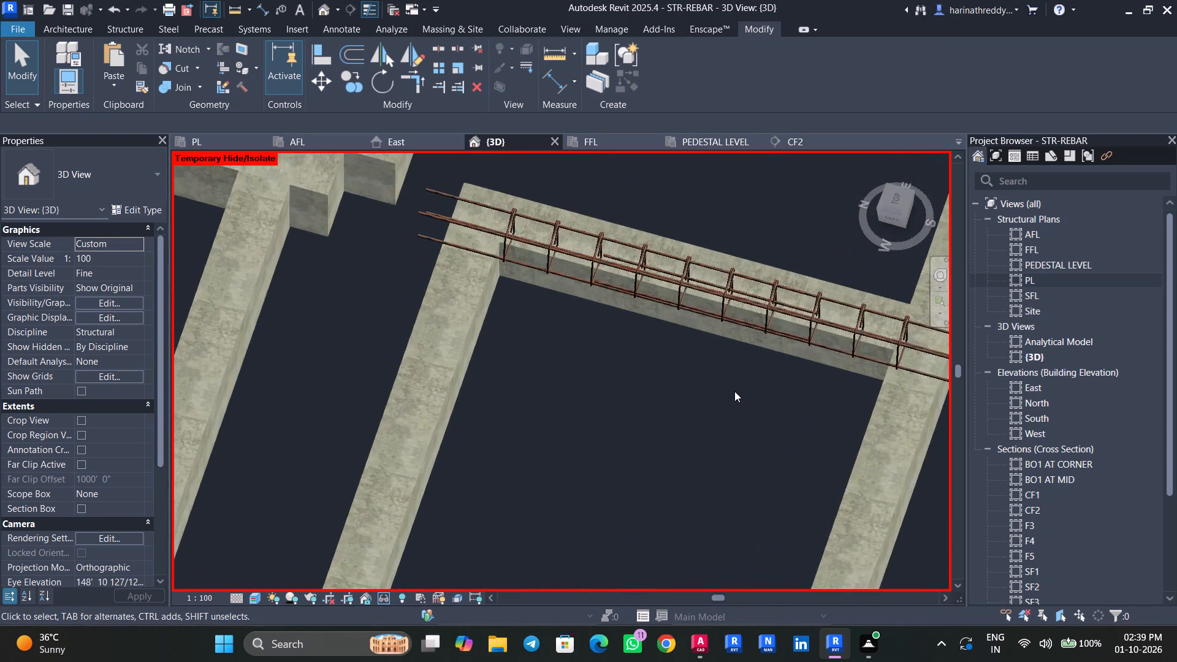
pyautogui.keyDown('shift'); pyautogui.moveTo(734, 391); pyautogui.dragTo(752, 394, button='middle'); pyautogui.keyUp('shift')
pyautogui.moveTo(704, 384); pyautogui.dragTo(817, 562, button='middle')
pyautogui.keyDown('shift'); pyautogui.moveTo(801, 542); pyautogui.dragTo(828, 447, button='middle'); pyautogui.keyUp('shift')
pyautogui.click(380, 381)
pyautogui.scroll(11, 379, 381)
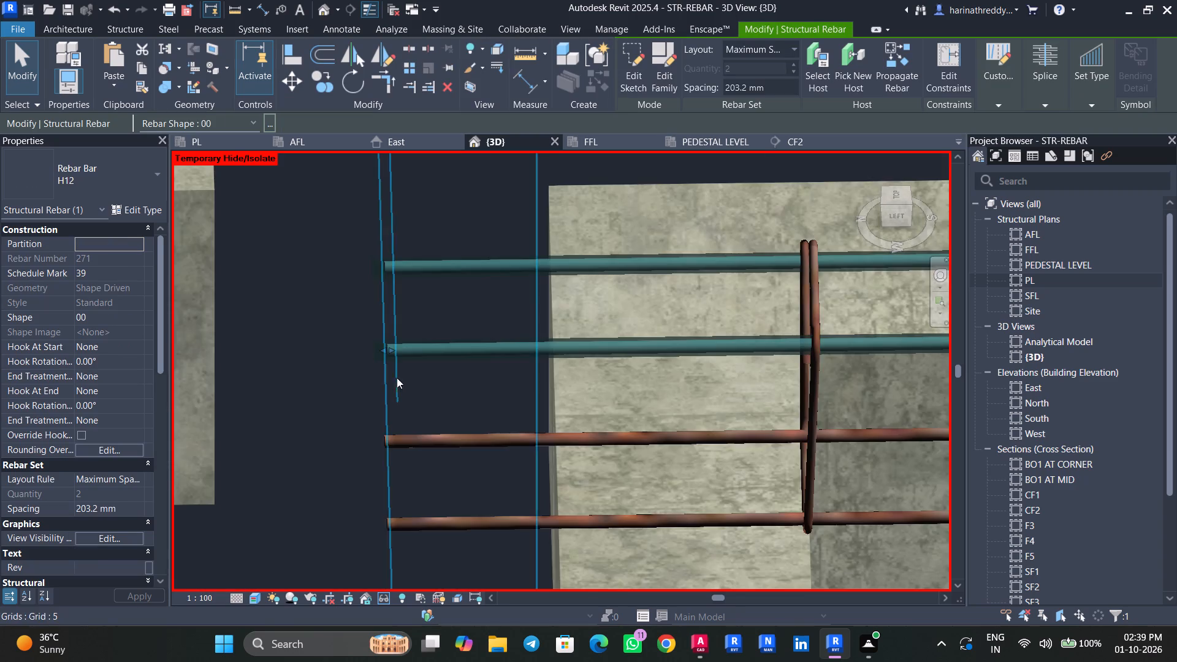
pyautogui.moveTo(396, 351); pyautogui.dragTo(578, 352)
pyautogui.press('Escape')
pyautogui.press('Escape')
# Shorten the overhanging north end of the interior B01 beam's bottom H12 bars so they stop inside the concrete.
pyautogui.click(498, 443)
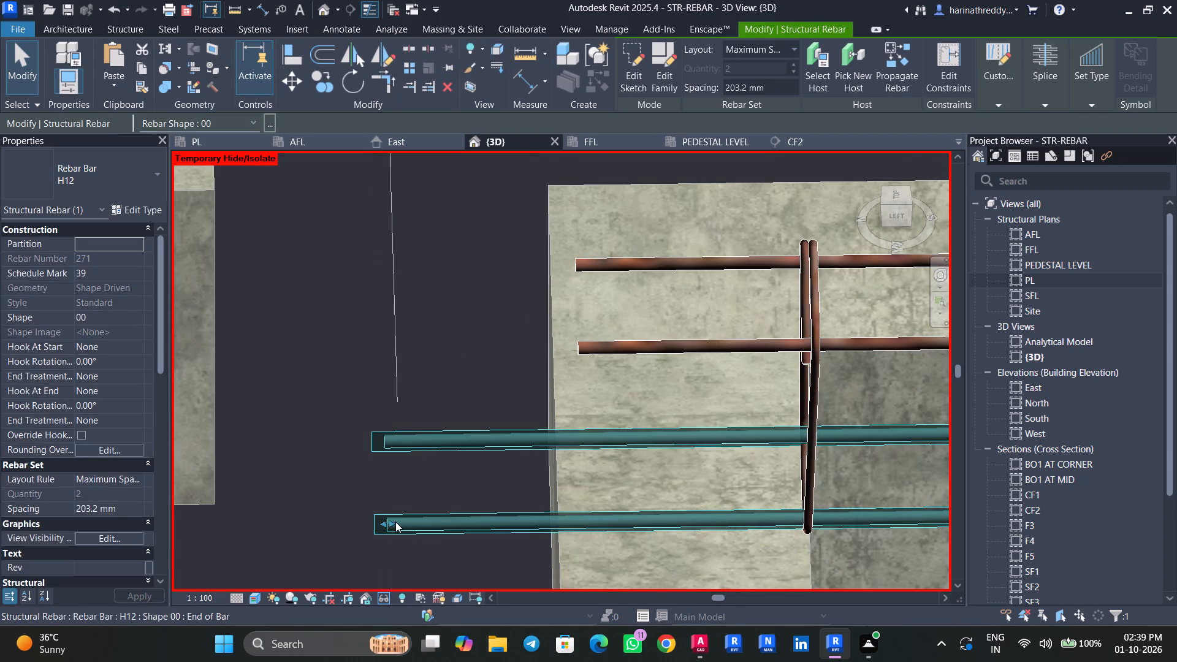
pyautogui.moveTo(395, 522); pyautogui.dragTo(591, 520)
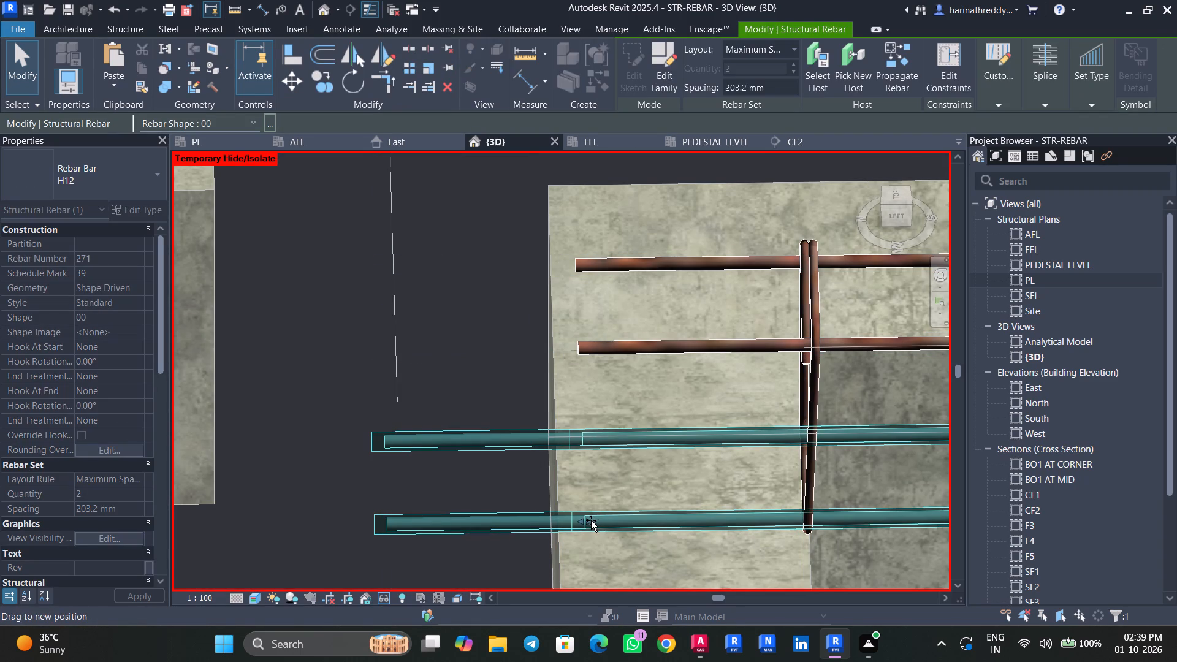
pyautogui.moveTo(591, 520); pyautogui.dragTo(592, 520)
pyautogui.press('Escape')
pyautogui.press('Escape')
# Extend both ends of the interior B01 beam's short H12 extra bottom bars to the next stirrups.
pyautogui.moveTo(862, 552); pyautogui.dragTo(852, 524, button='middle')
pyautogui.keyDown('shift'); pyautogui.scroll(1, 858, 547); pyautogui.keyUp('shift')
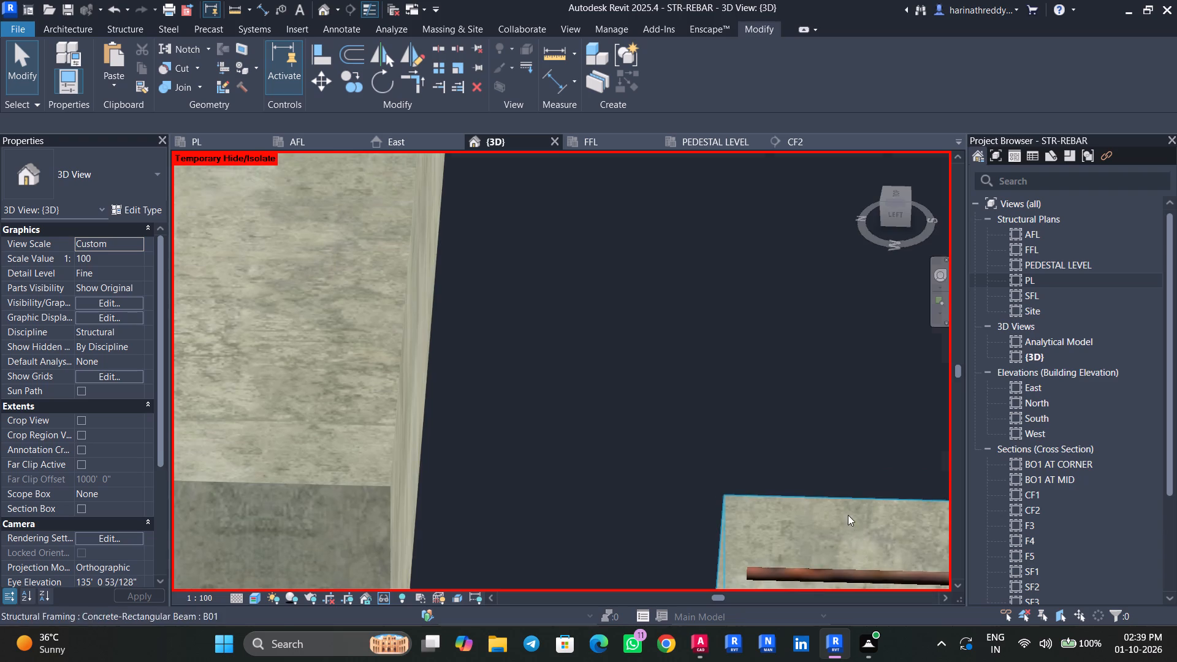
pyautogui.moveTo(844, 511); pyautogui.dragTo(490, 332, button='middle')
pyautogui.scroll(-4, 744, 533)
pyautogui.moveTo(767, 555); pyautogui.dragTo(503, 439, button='middle')
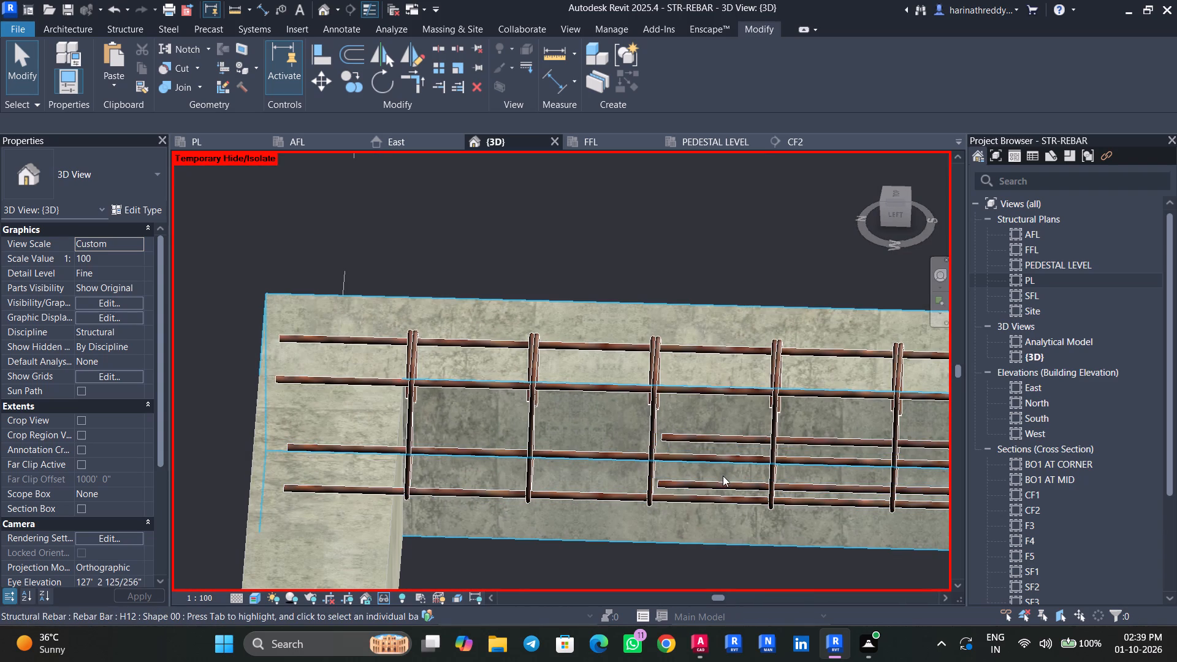
pyautogui.click(720, 481)
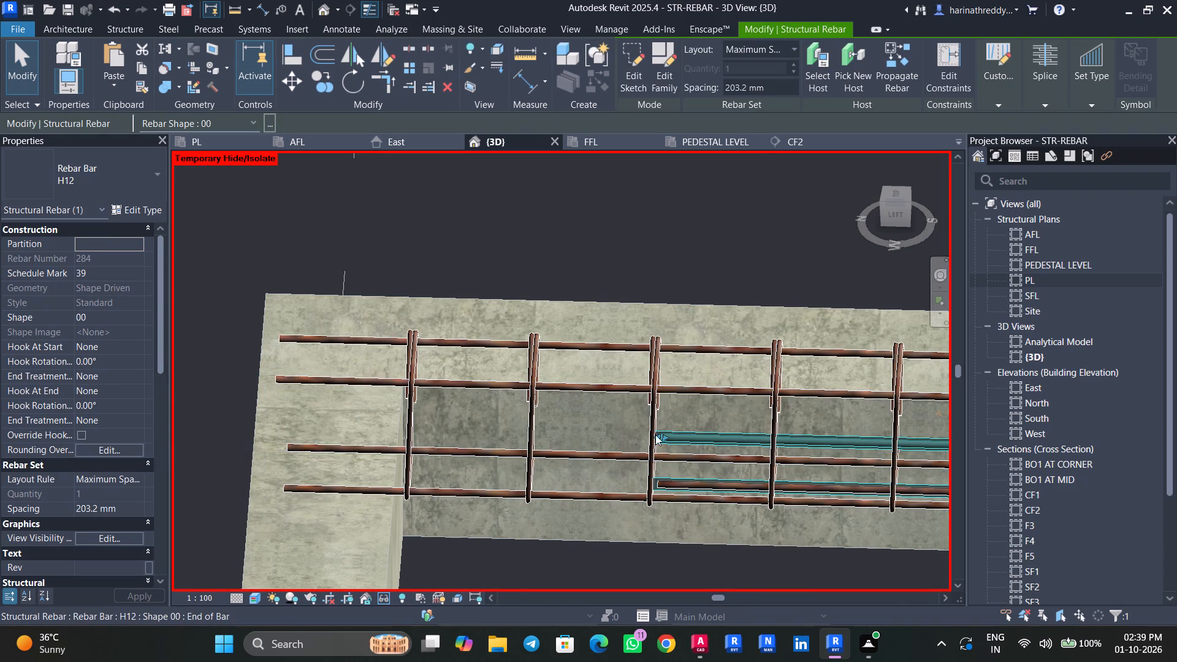
pyautogui.moveTo(655, 435); pyautogui.dragTo(533, 444)
pyautogui.moveTo(668, 568); pyautogui.dragTo(506, 561, button='middle')
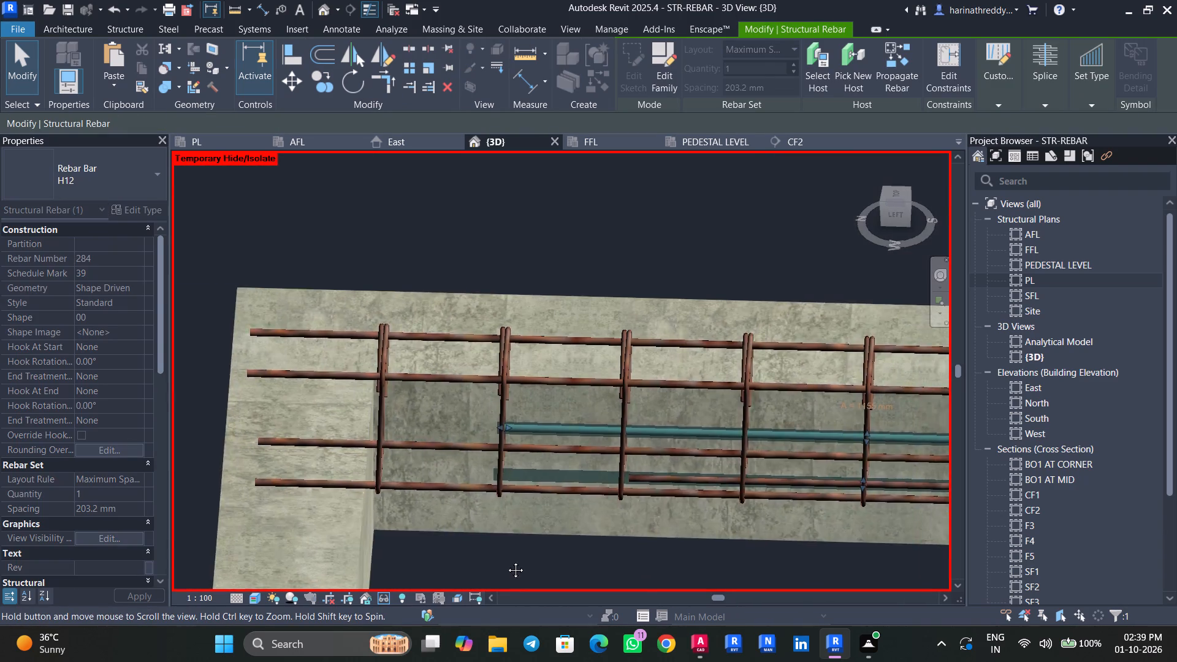
pyautogui.moveTo(506, 561); pyautogui.dragTo(302, 557, button='middle')
pyautogui.moveTo(715, 559); pyautogui.dragTo(407, 562, button='middle')
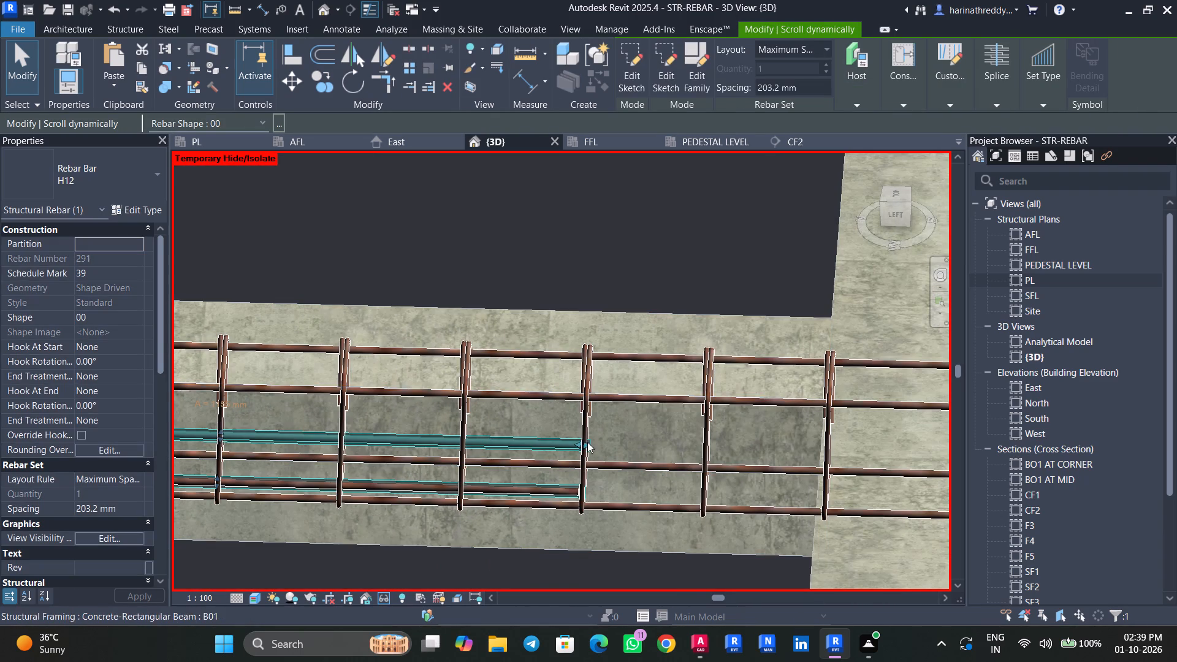
pyautogui.moveTo(587, 442); pyautogui.dragTo(706, 452)
pyautogui.press('Escape')
pyautogui.press('Escape')
pyautogui.press('Escape')
# Set the maximum spacing of the interior B01 beam's H8 stirrups to 6".
pyautogui.scroll(-6, 634, 497)
pyautogui.scroll(-5, 849, 519)
pyautogui.keyDown('shift'); pyautogui.moveTo(855, 538); pyautogui.dragTo(839, 512, button='middle'); pyautogui.keyUp('shift')
pyautogui.scroll(2, 832, 535)
pyautogui.click(832, 535)
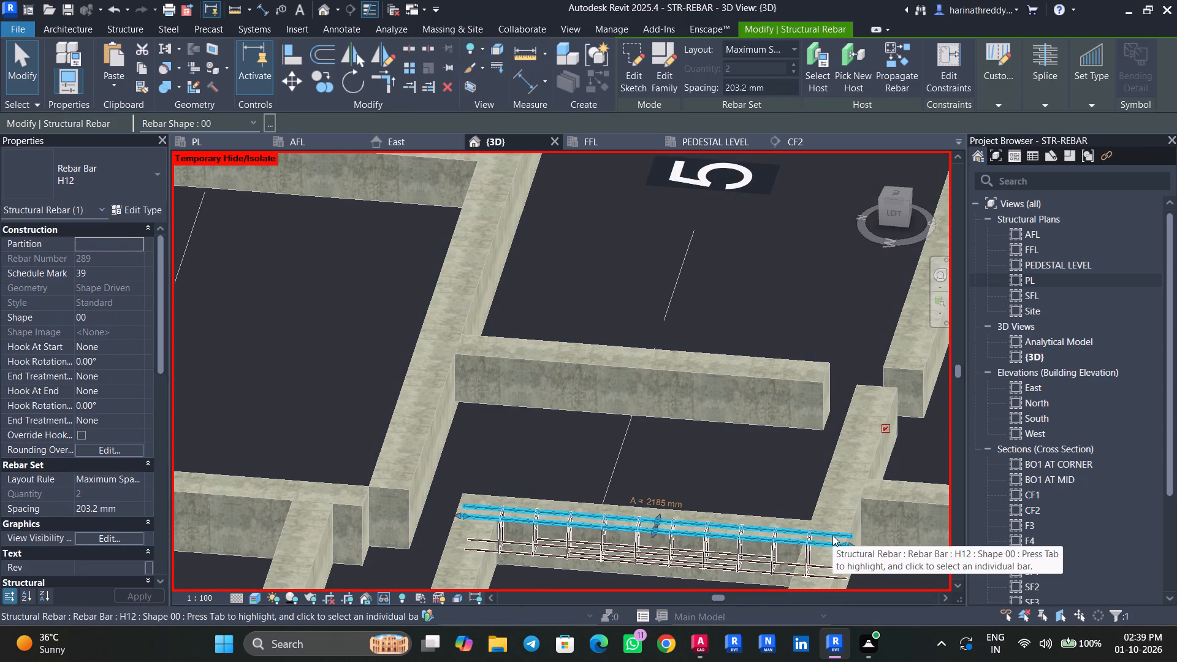
pyautogui.press('Escape')
pyautogui.press('Escape')
pyautogui.press('Escape')
pyautogui.scroll(8, 738, 561)
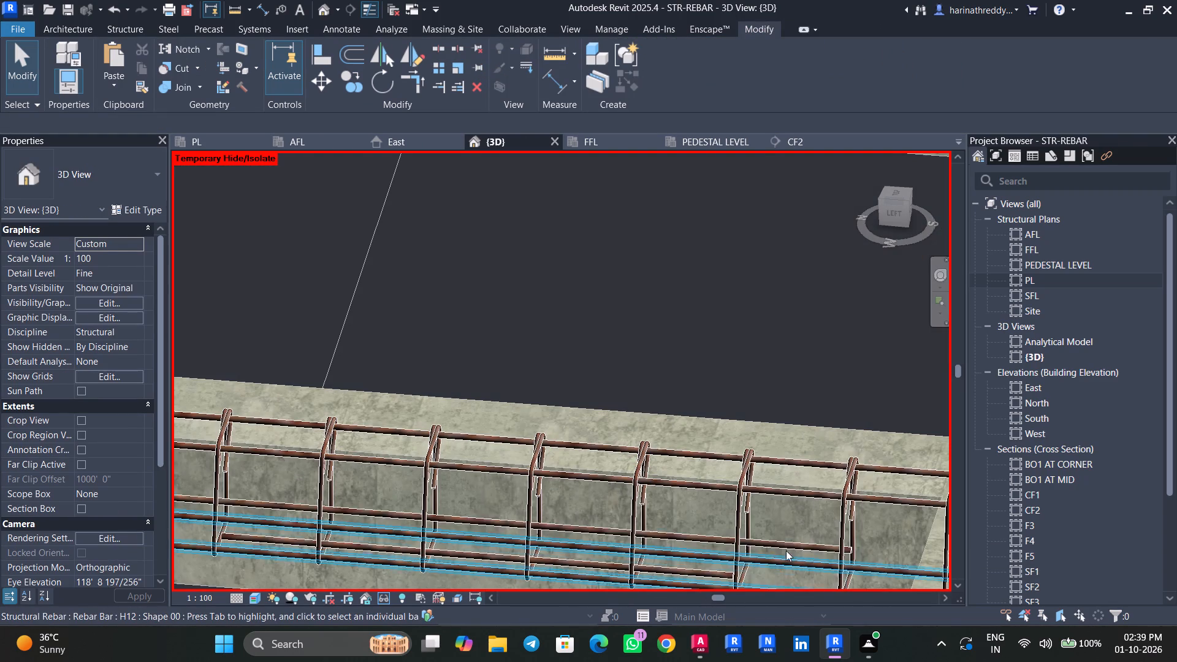
pyautogui.click(791, 544)
pyautogui.scroll(-8, 791, 544)
pyautogui.press('Escape')
pyautogui.press('Escape')
pyautogui.scroll(5, 808, 538)
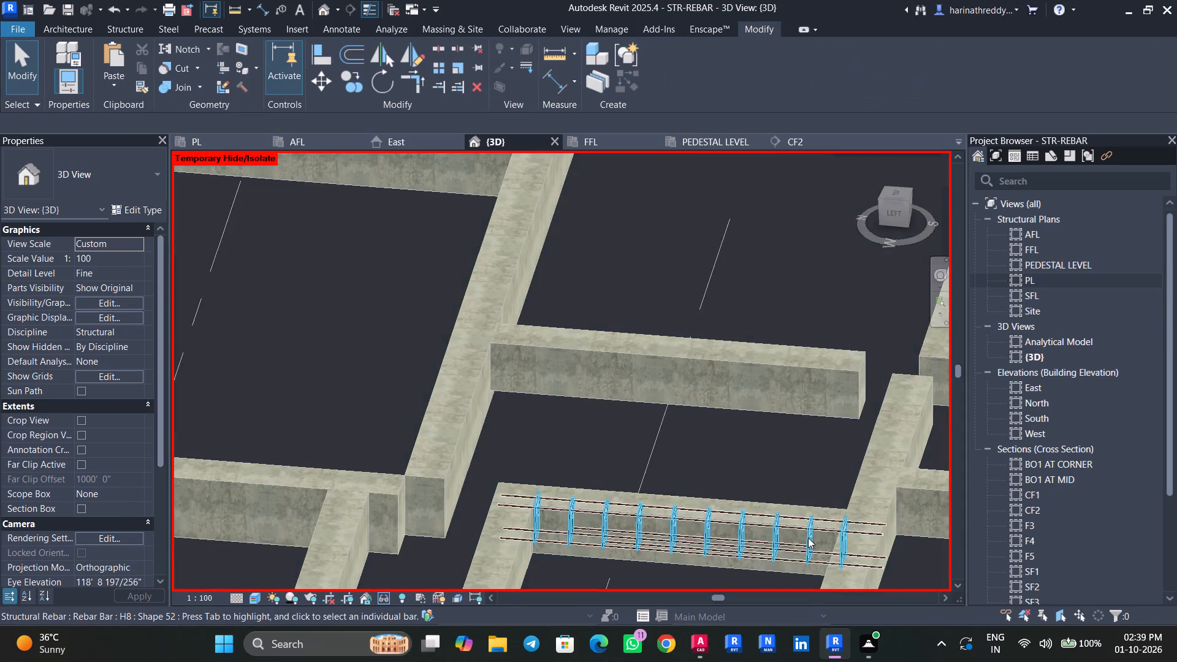
pyautogui.click(808, 538)
pyautogui.scroll(-8, 808, 538)
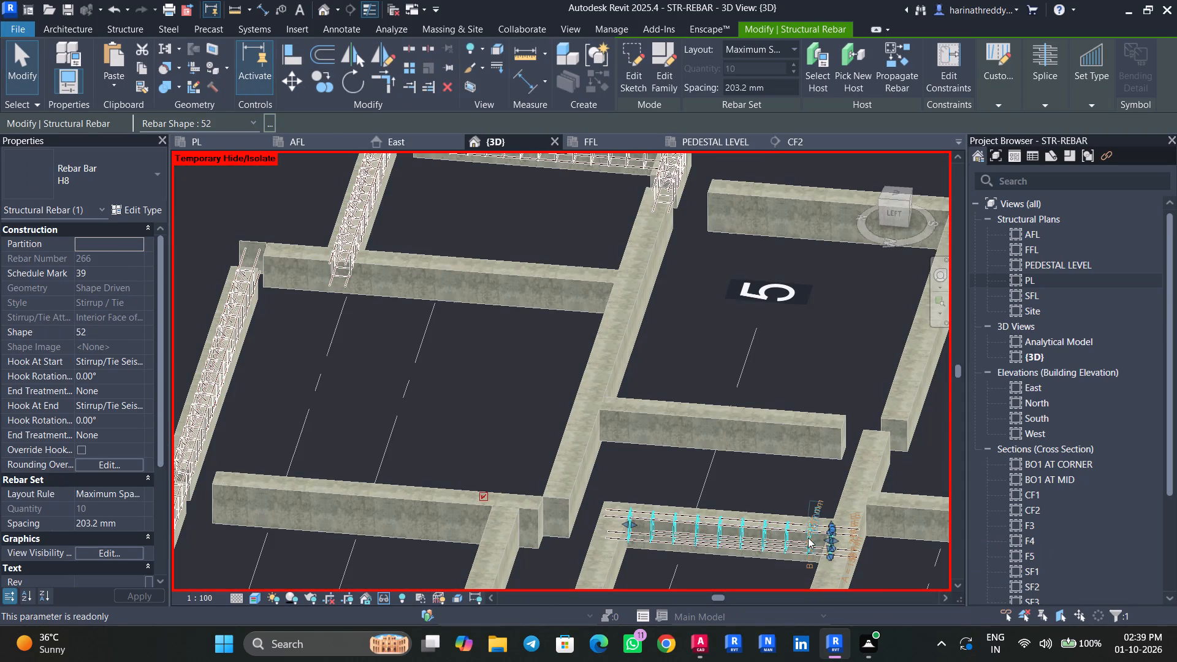
pyautogui.moveTo(674, 479); pyautogui.dragTo(666, 405, button='middle')
pyautogui.click(128, 524)
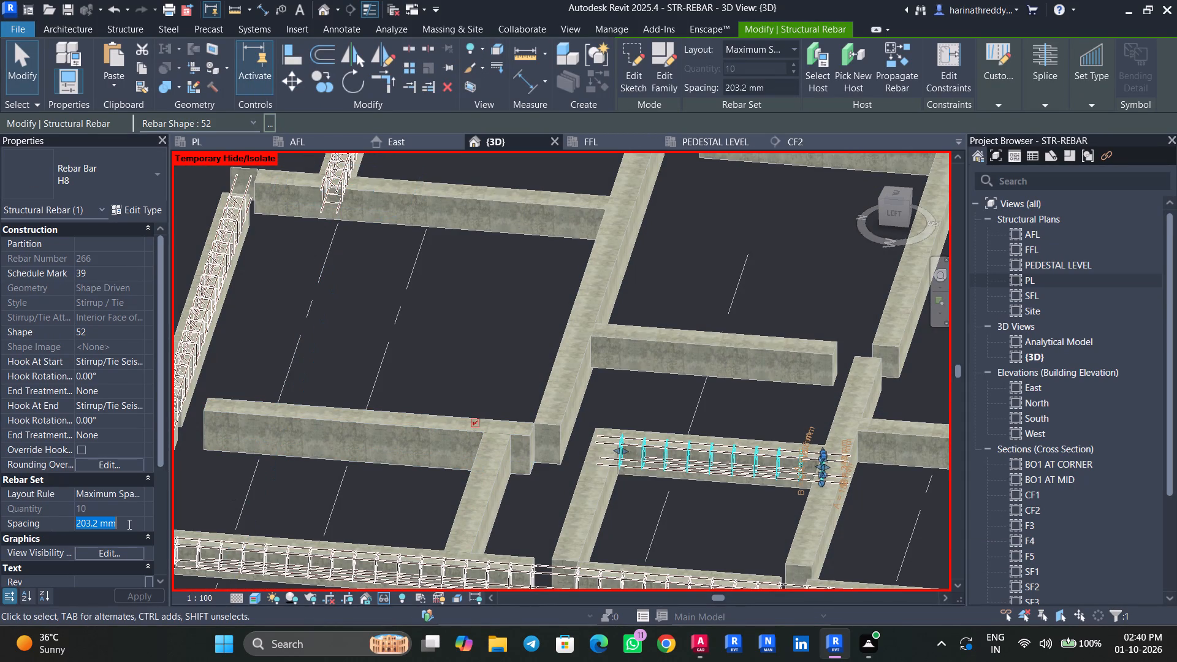
pyautogui.write('6"')
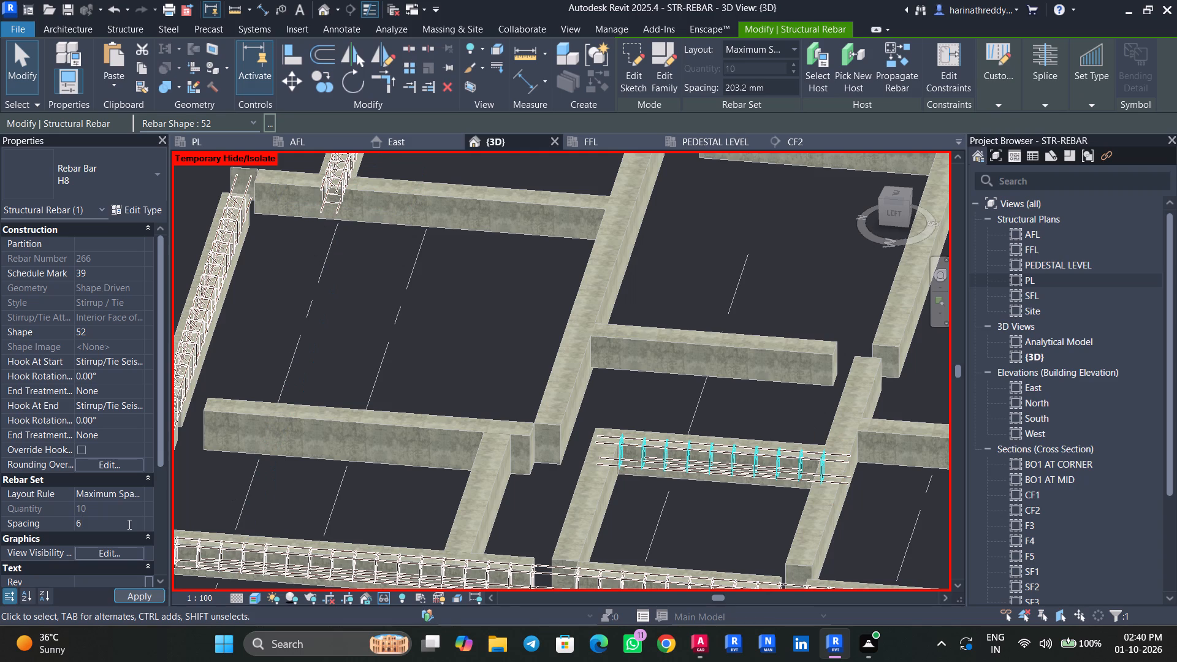
pyautogui.press('Return')
pyautogui.press('Escape')
pyautogui.press('Escape')
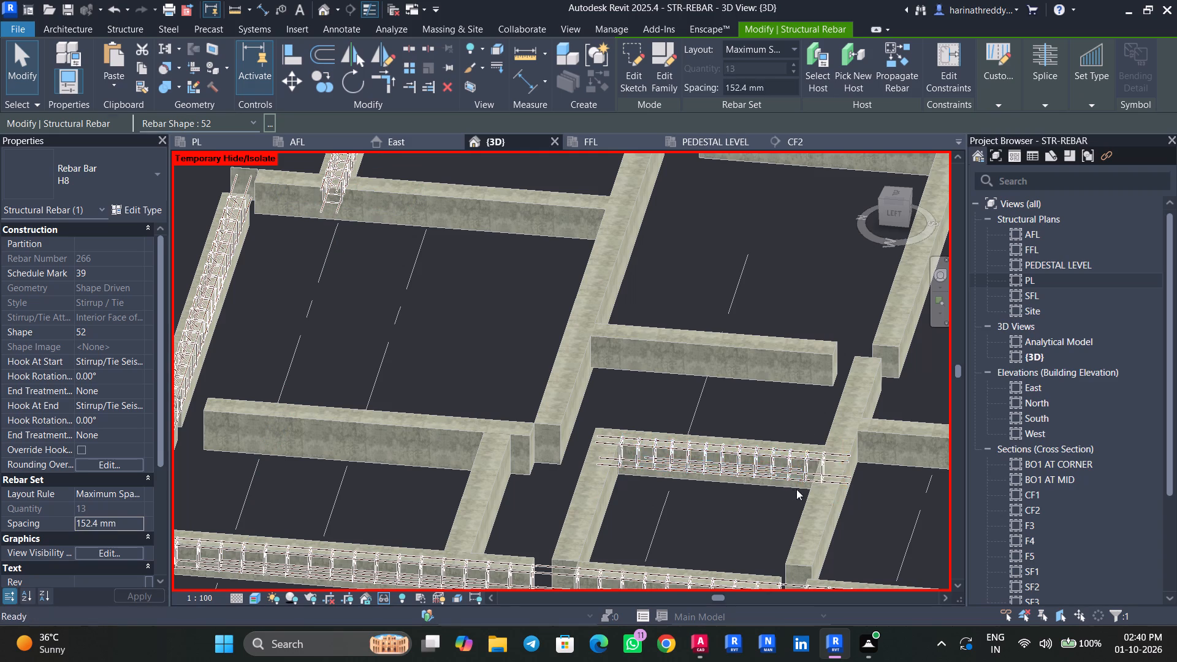
# Check the H8 stirrup spacing in the two shorter west-side beams beside the interior B01 beam.
pyautogui.moveTo(704, 527); pyautogui.dragTo(708, 442, button='middle')
pyautogui.scroll(1, 670, 528)
pyautogui.scroll(-1, 670, 528)
pyautogui.scroll(2, 670, 528)
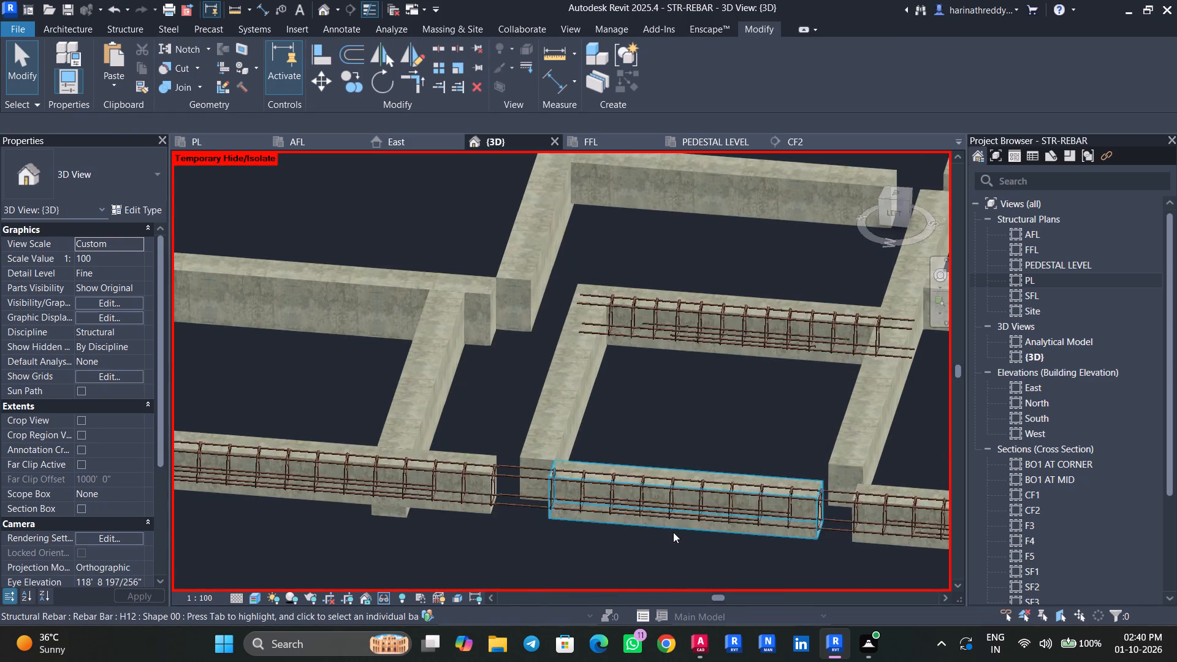
pyautogui.click(682, 533)
pyautogui.press('Escape')
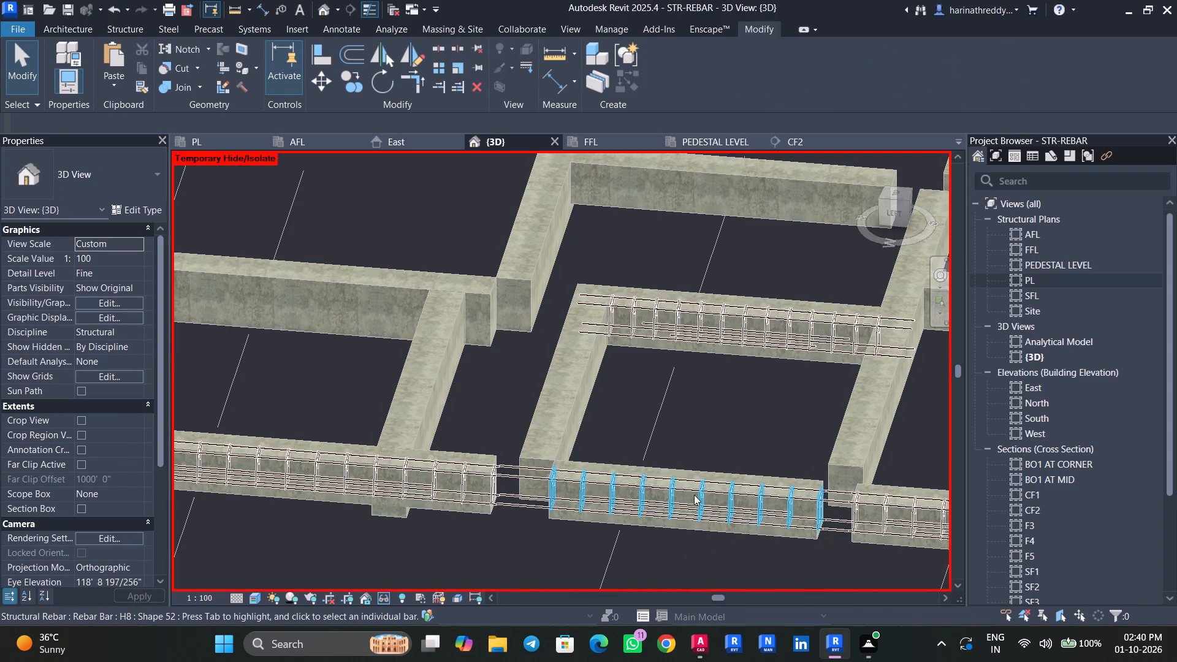
pyautogui.click(672, 503)
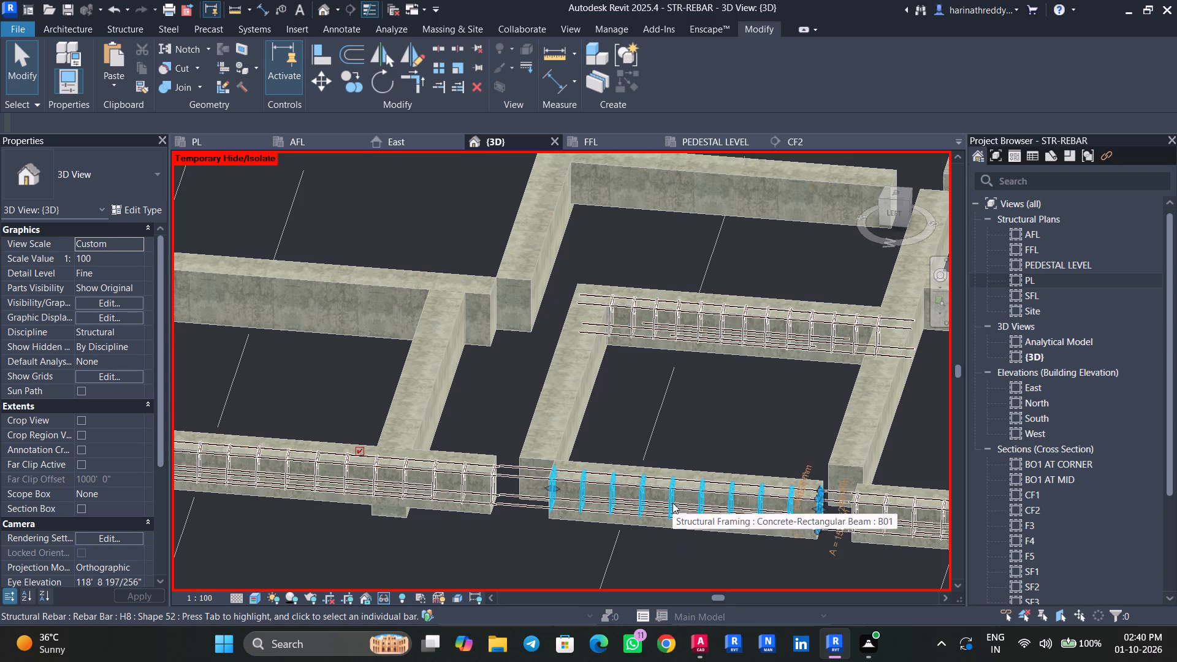
pyautogui.press('Escape')
pyautogui.press('Escape')
pyautogui.click(885, 520)
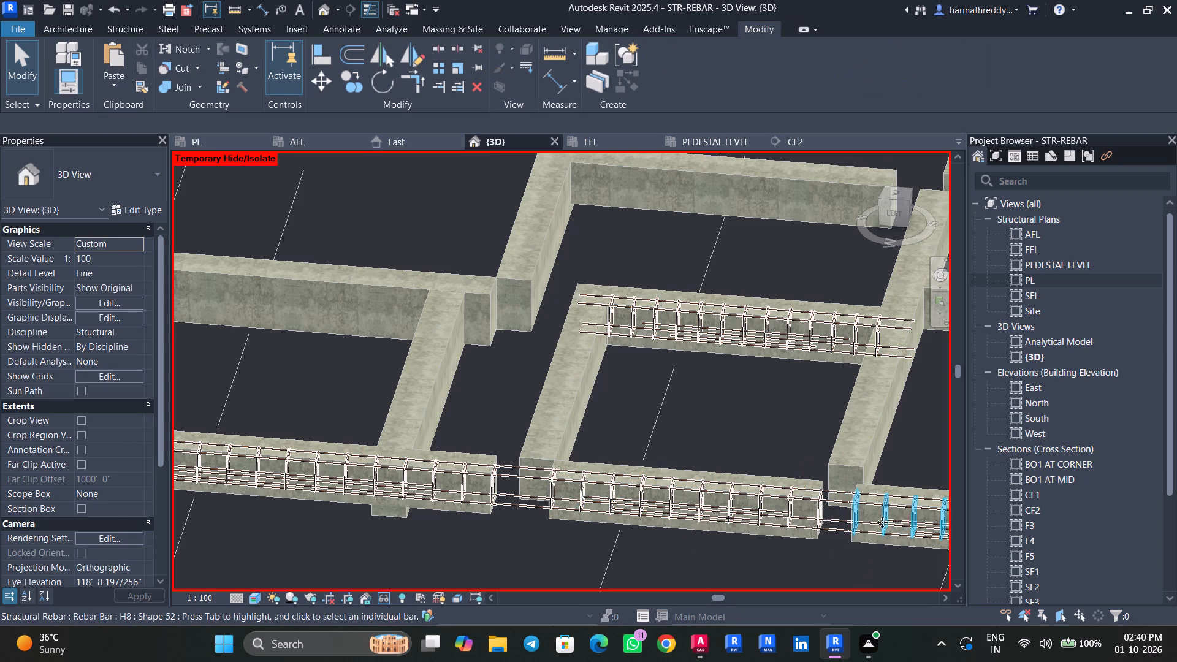
pyautogui.moveTo(376, 558); pyautogui.dragTo(598, 576, button='middle')
pyautogui.press('Escape')
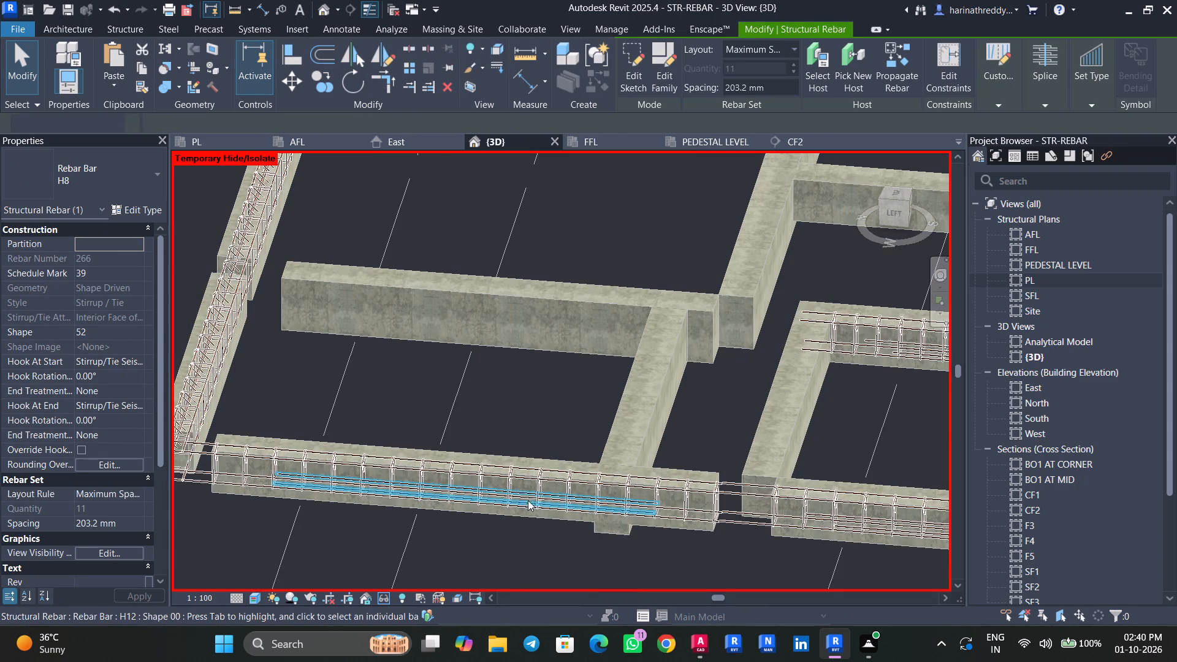
# Set the H8 stirrup spacing in the long west-side beam at the northwest corner to 6".
pyautogui.click(535, 488)
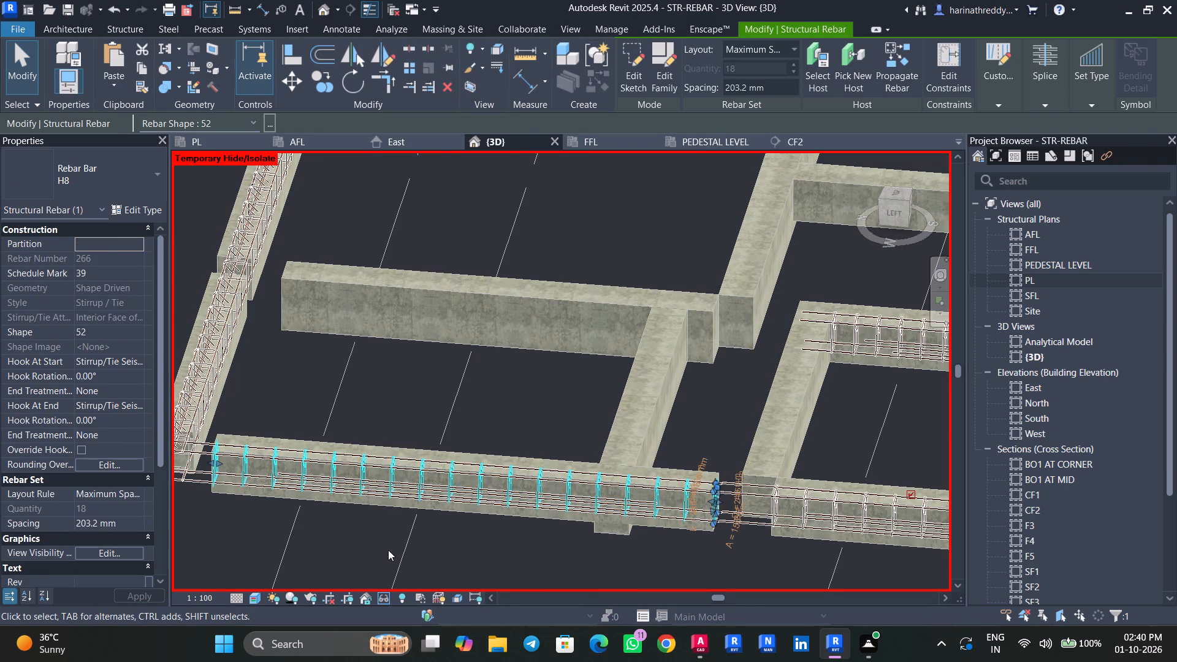
pyautogui.moveTo(289, 544); pyautogui.dragTo(370, 562, button='middle')
pyautogui.click(127, 528)
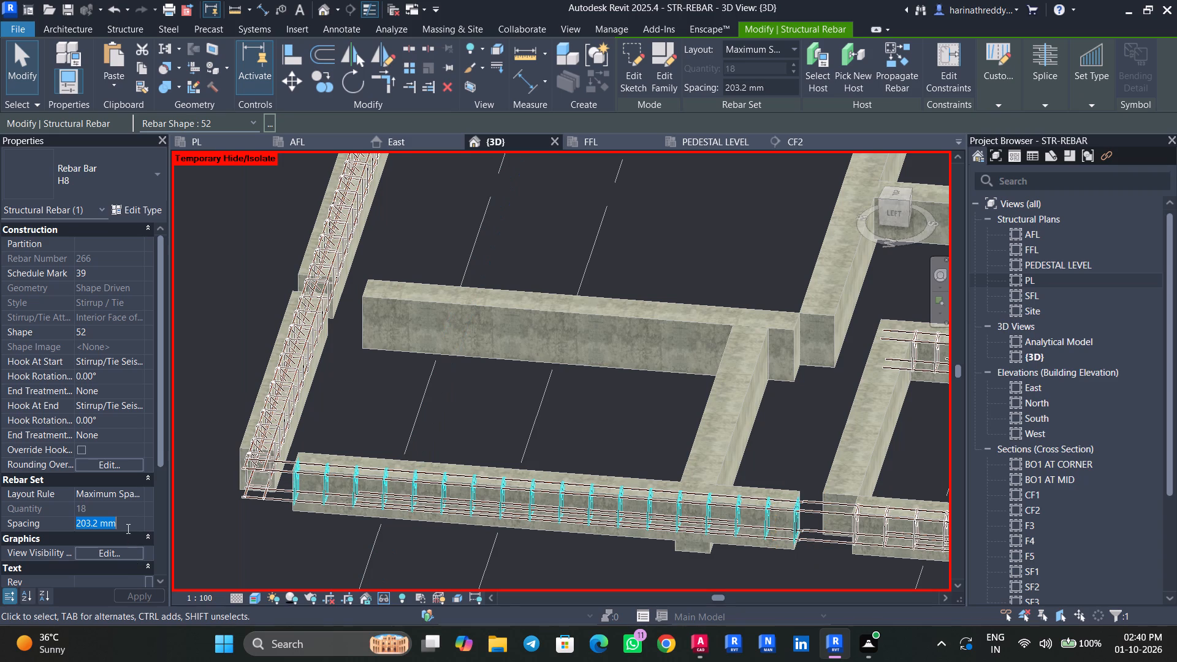
pyautogui.press('6')
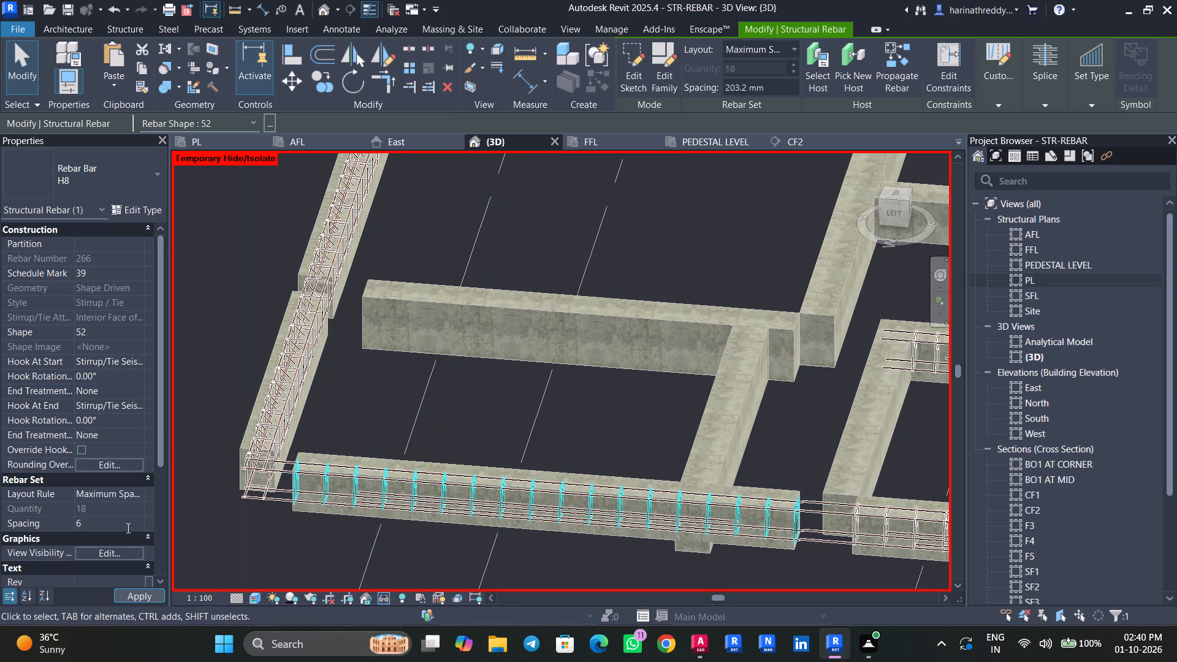
pyautogui.hotkey('shift', '"')
pyautogui.press('Return')
pyautogui.press('Escape')
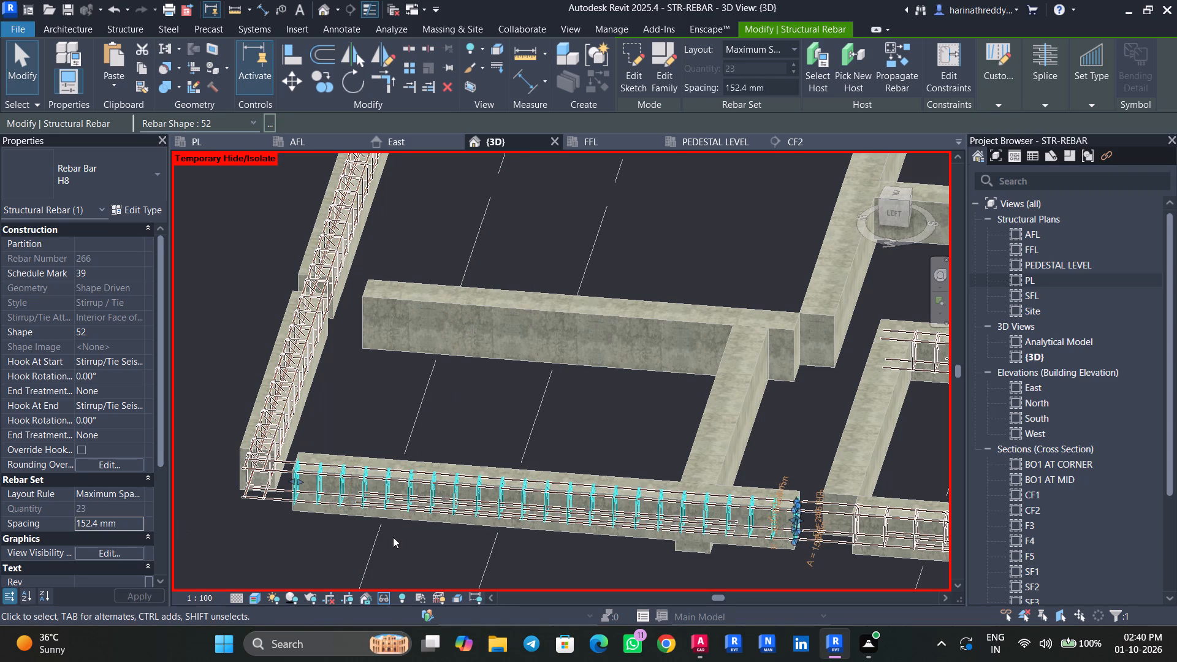
pyautogui.press('Escape')
pyautogui.press('Escape')
# Set the H8 stirrup spacing in the short north-side MLB beam at the northwest corner to 6".
pyautogui.moveTo(360, 549); pyautogui.dragTo(512, 649, button='middle')
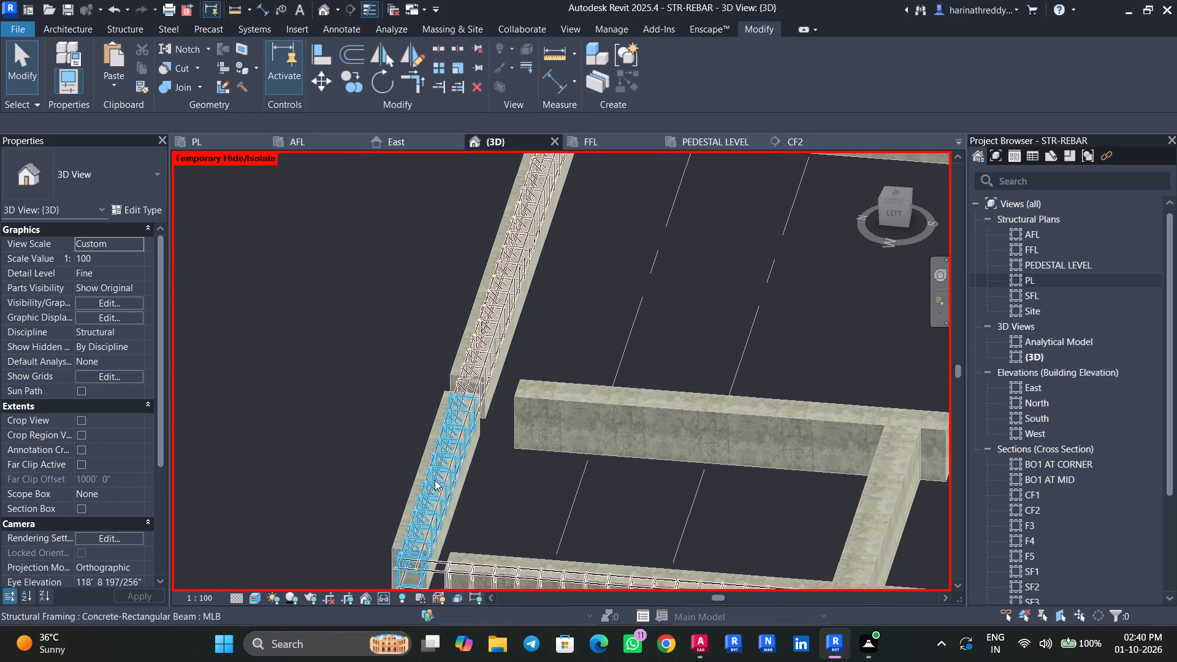
pyautogui.click(435, 480)
pyautogui.moveTo(516, 492); pyautogui.dragTo(498, 582, button='middle')
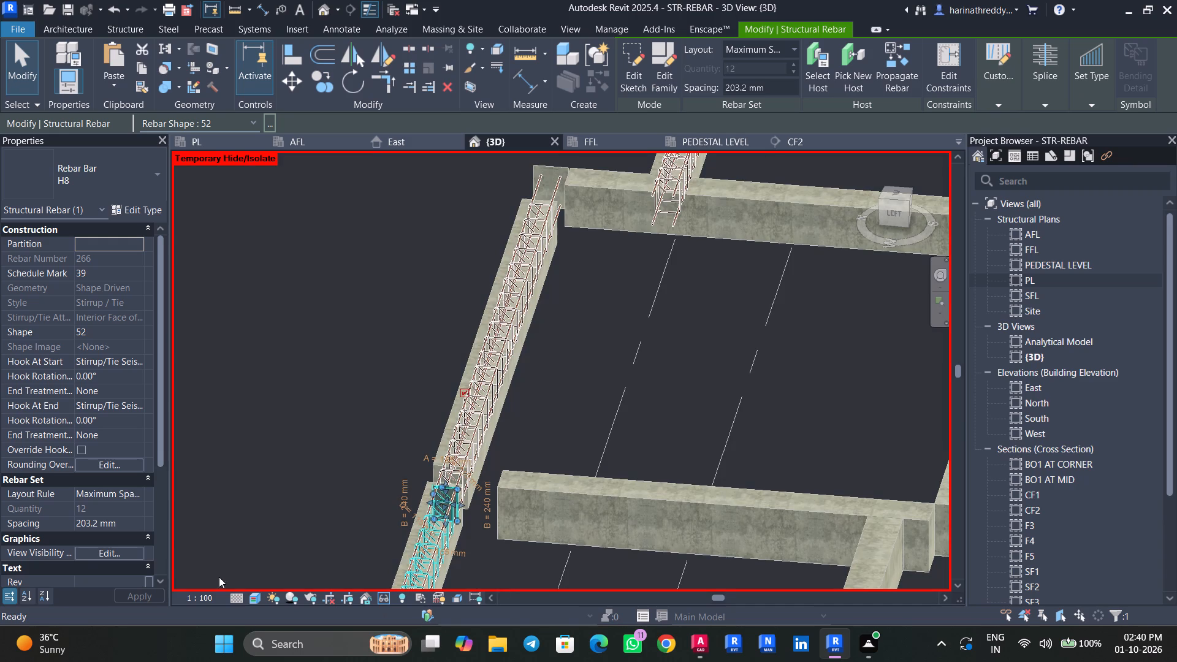
pyautogui.click(131, 527)
pyautogui.write('6"')
pyautogui.press('Return')
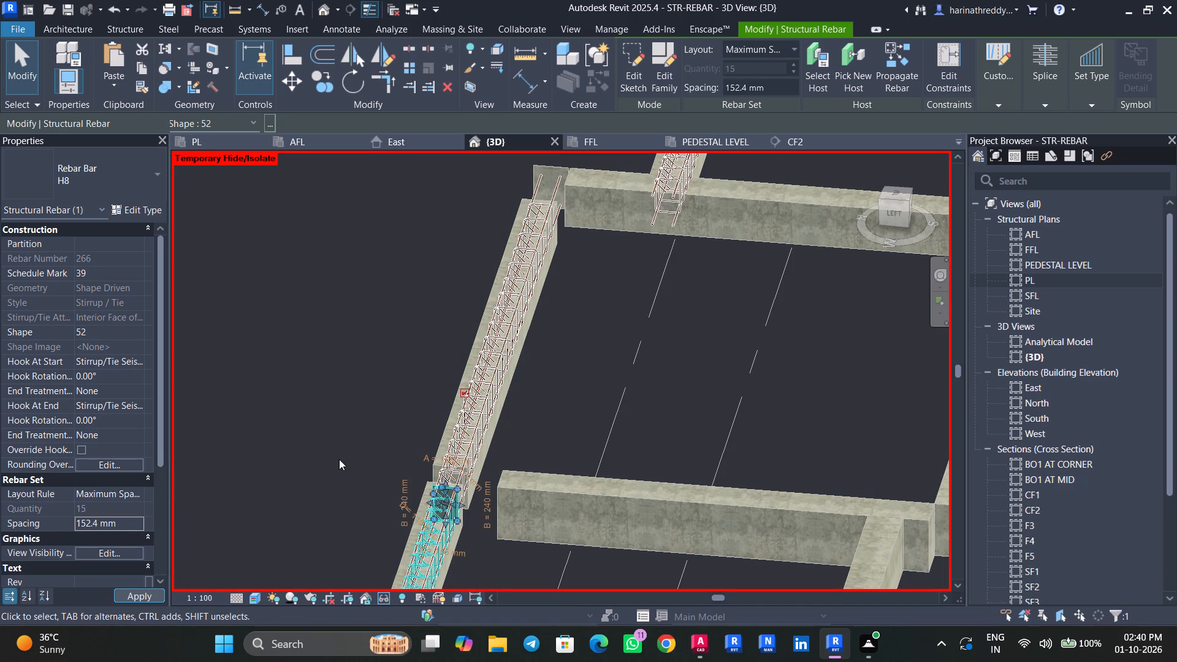
pyautogui.moveTo(339, 430); pyautogui.dragTo(308, 511, button='middle')
pyautogui.press('Escape')
pyautogui.press('Escape')
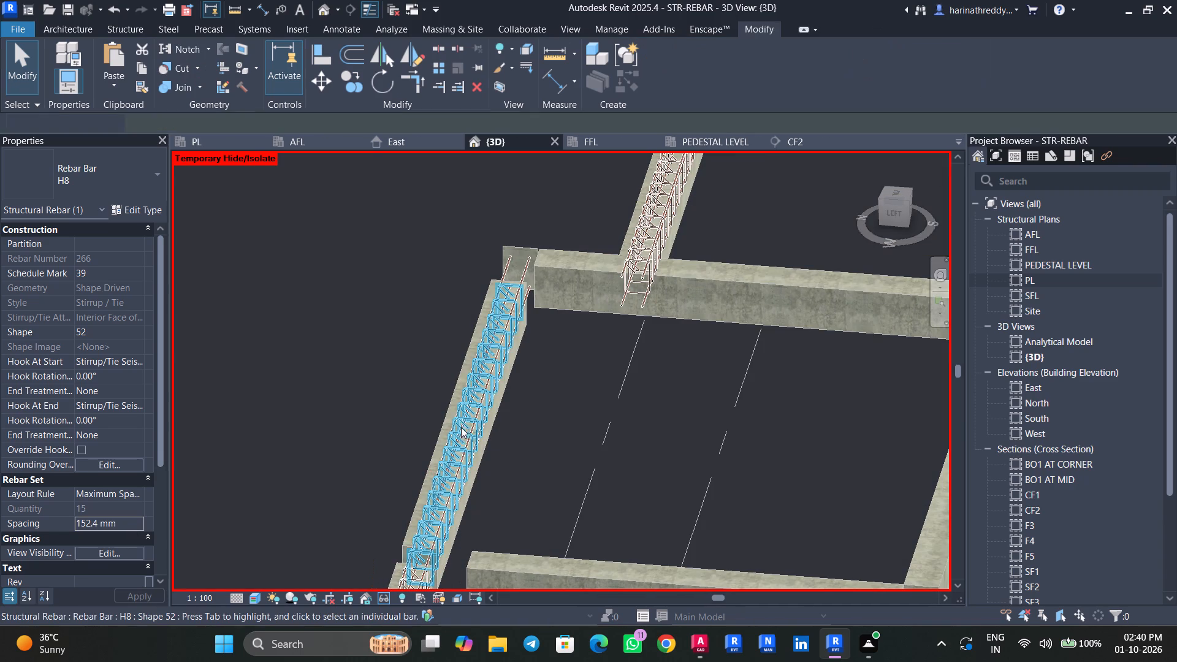
# Check the H8 stirrup spacing in the longer north-side beam and again in the two shorter west-side beams.
pyautogui.click(462, 427)
pyautogui.moveTo(600, 408); pyautogui.dragTo(518, 576, button='middle')
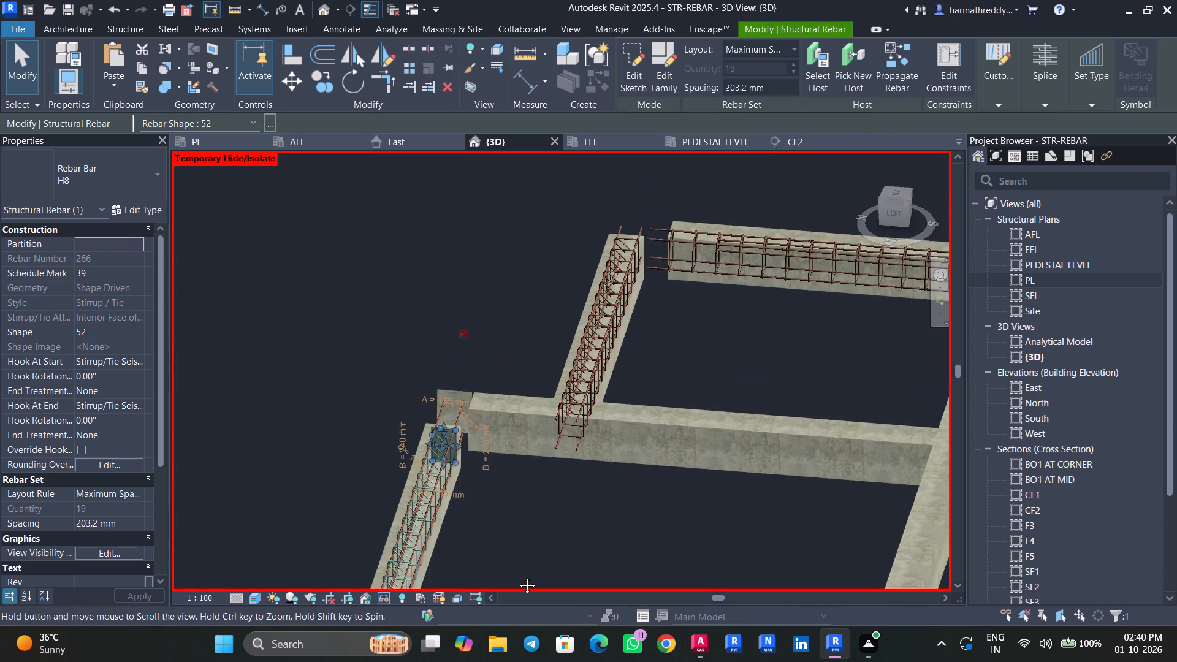
pyautogui.moveTo(518, 576); pyautogui.dragTo(516, 579, button='middle')
pyautogui.scroll(-3, 510, 561)
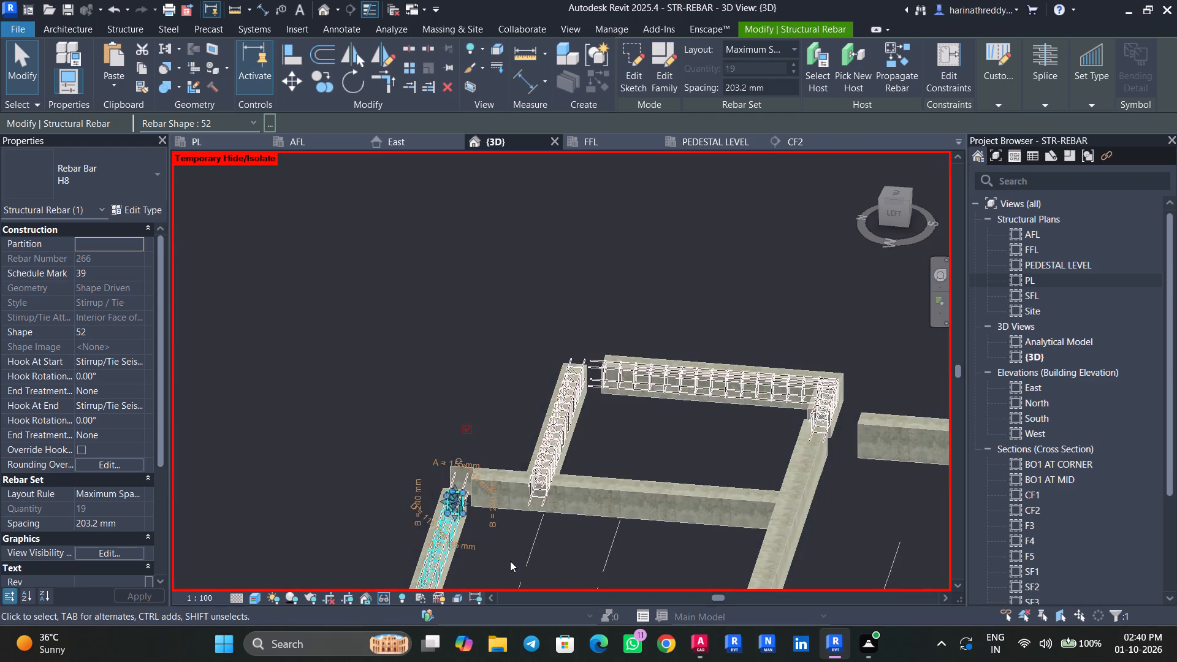
pyautogui.scroll(-7, 510, 561)
pyautogui.moveTo(510, 560); pyautogui.dragTo(520, 337, button='middle')
pyautogui.press('Escape')
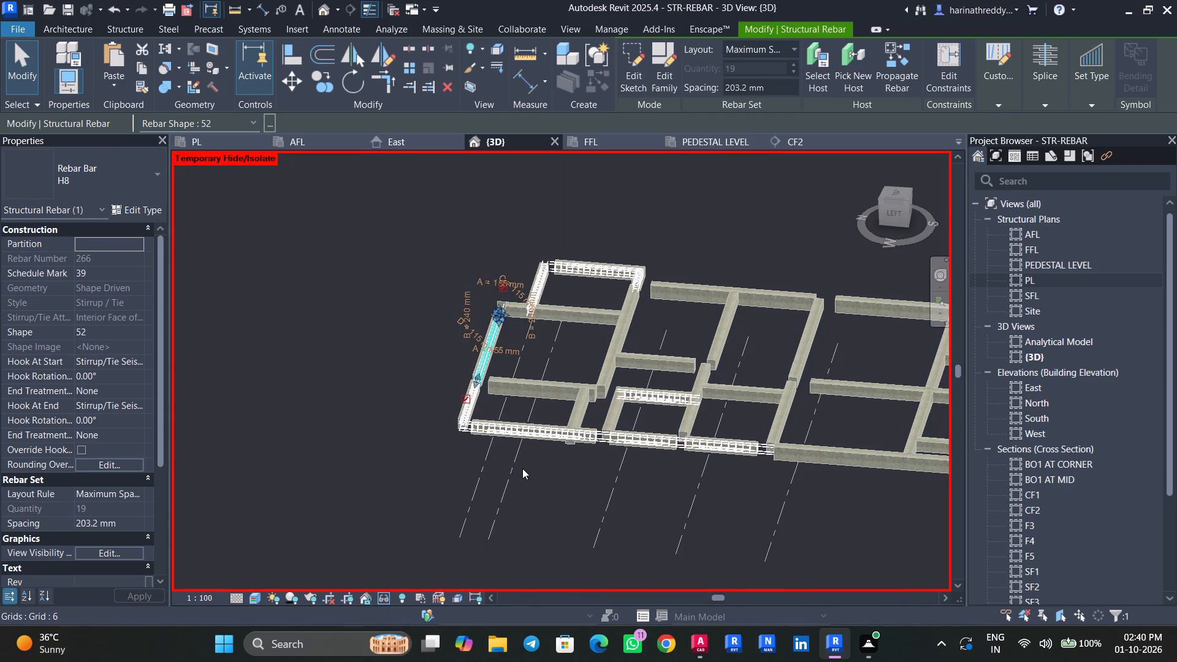
pyautogui.press('Escape')
pyautogui.press('Escape')
pyautogui.scroll(4, 481, 348)
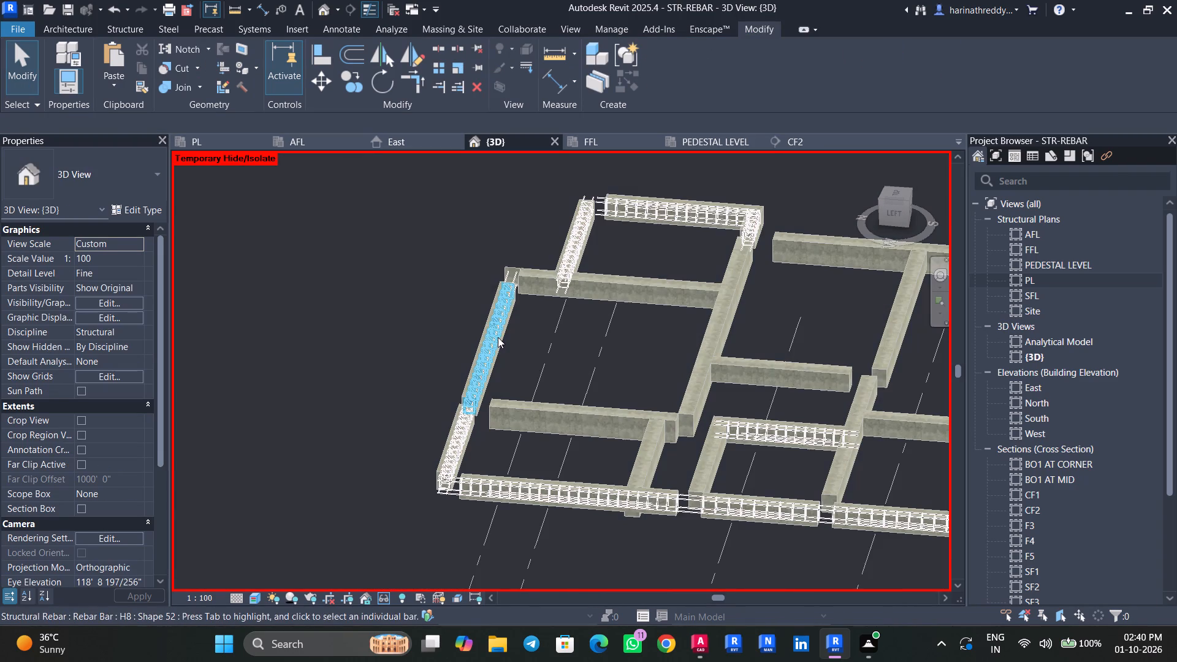
pyautogui.click(498, 337)
pyautogui.moveTo(545, 340); pyautogui.dragTo(467, 458, button='middle')
pyautogui.press('Escape')
pyautogui.press('Escape')
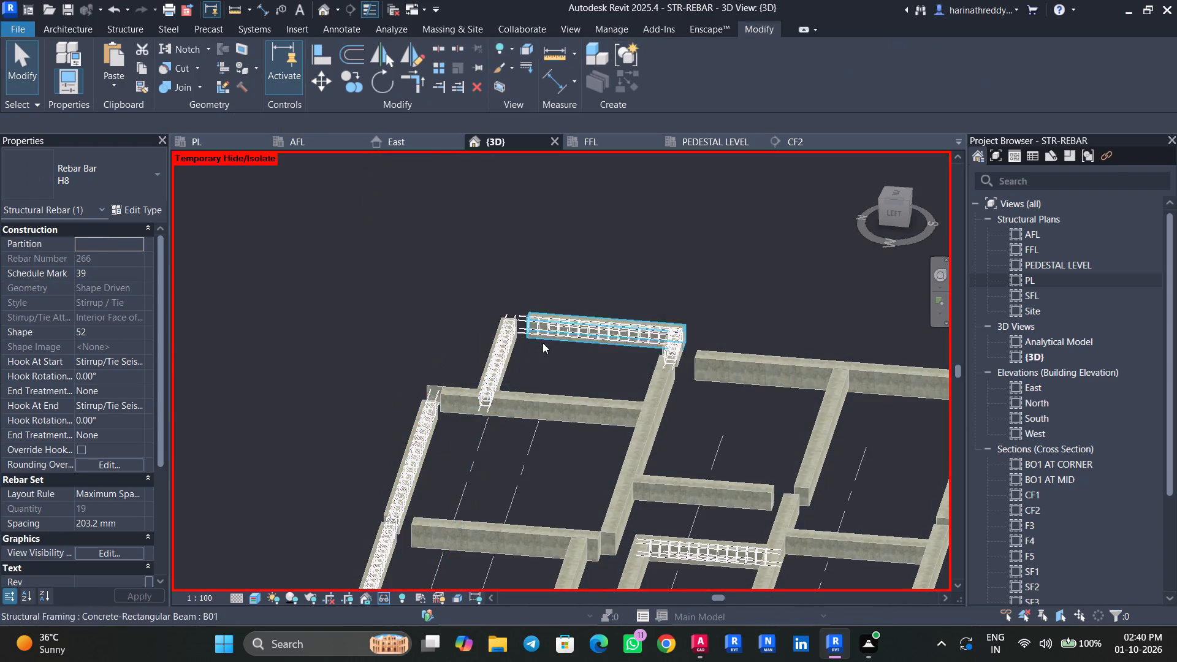
pyautogui.moveTo(586, 405); pyautogui.dragTo(493, 246, button='middle')
pyautogui.scroll(5, 569, 481)
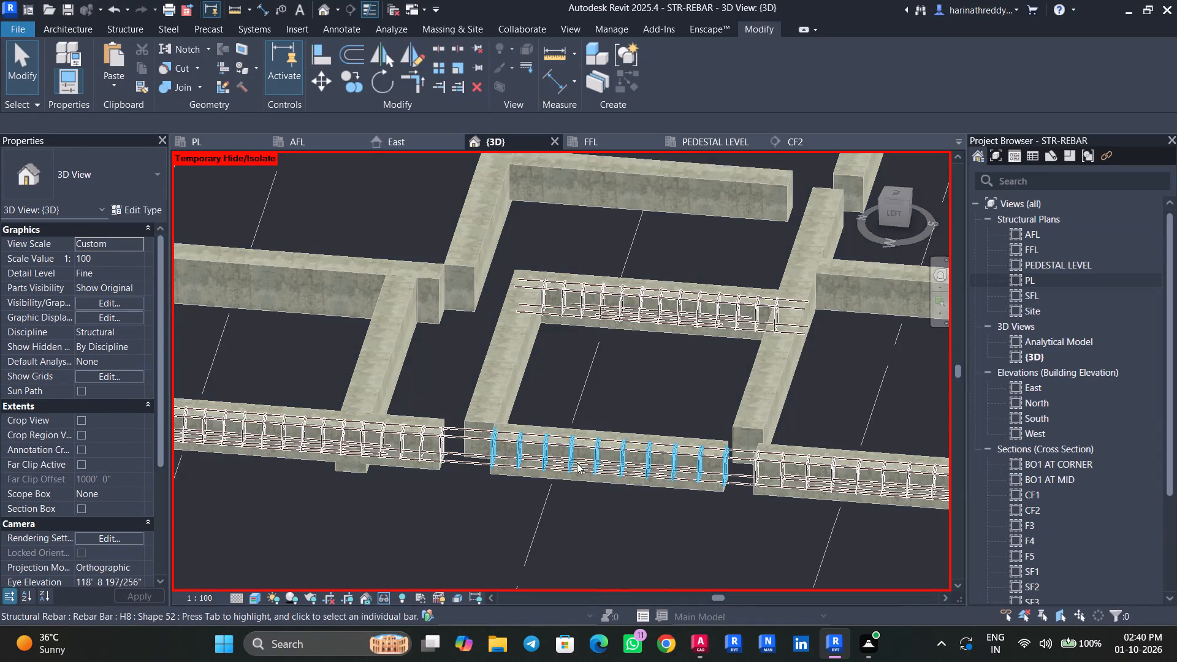
pyautogui.click(573, 462)
pyautogui.moveTo(627, 523); pyautogui.dragTo(408, 593, button='middle')
pyautogui.press('Escape')
pyautogui.press('Escape')
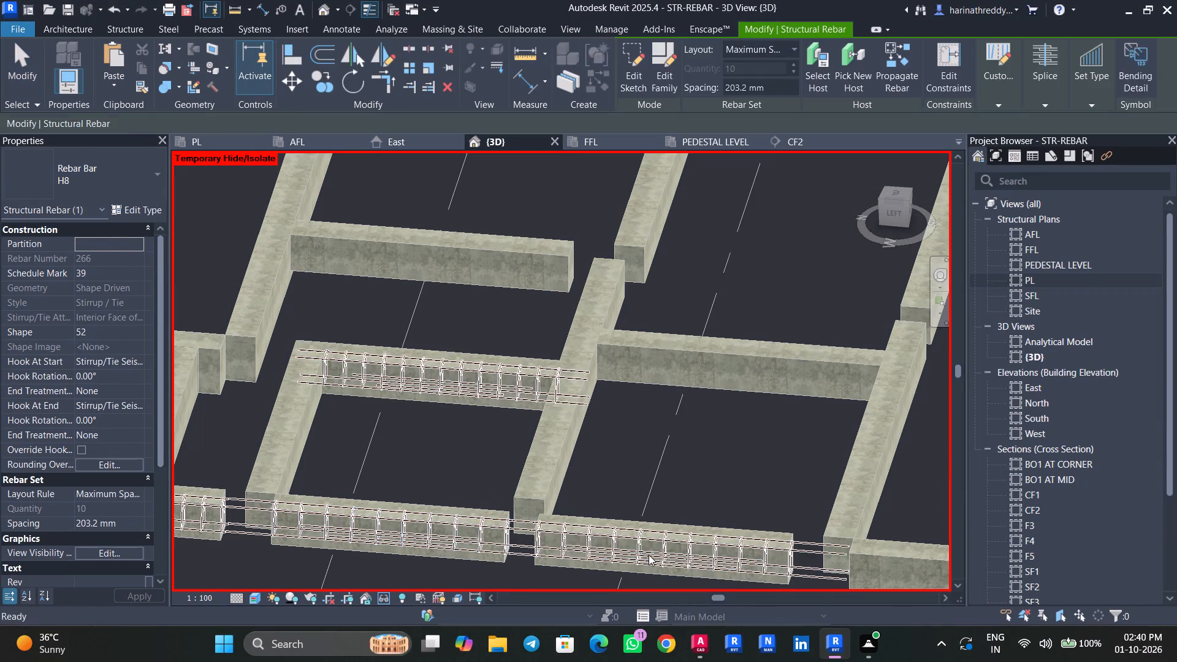
pyautogui.click(642, 548)
pyautogui.press('Escape')
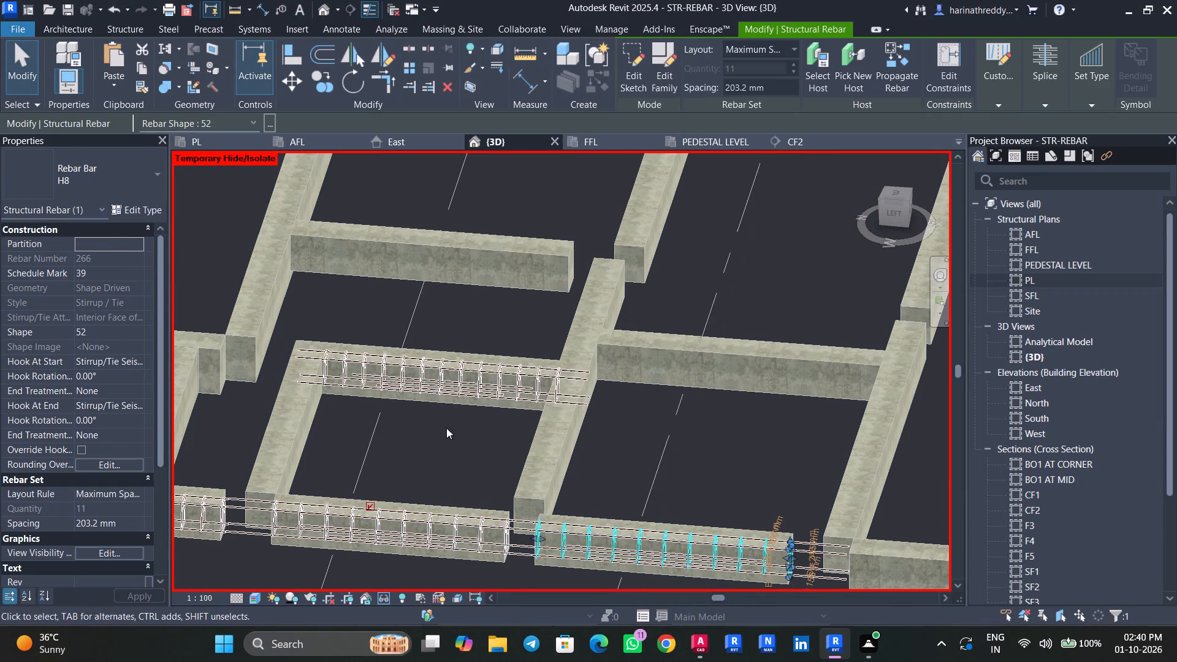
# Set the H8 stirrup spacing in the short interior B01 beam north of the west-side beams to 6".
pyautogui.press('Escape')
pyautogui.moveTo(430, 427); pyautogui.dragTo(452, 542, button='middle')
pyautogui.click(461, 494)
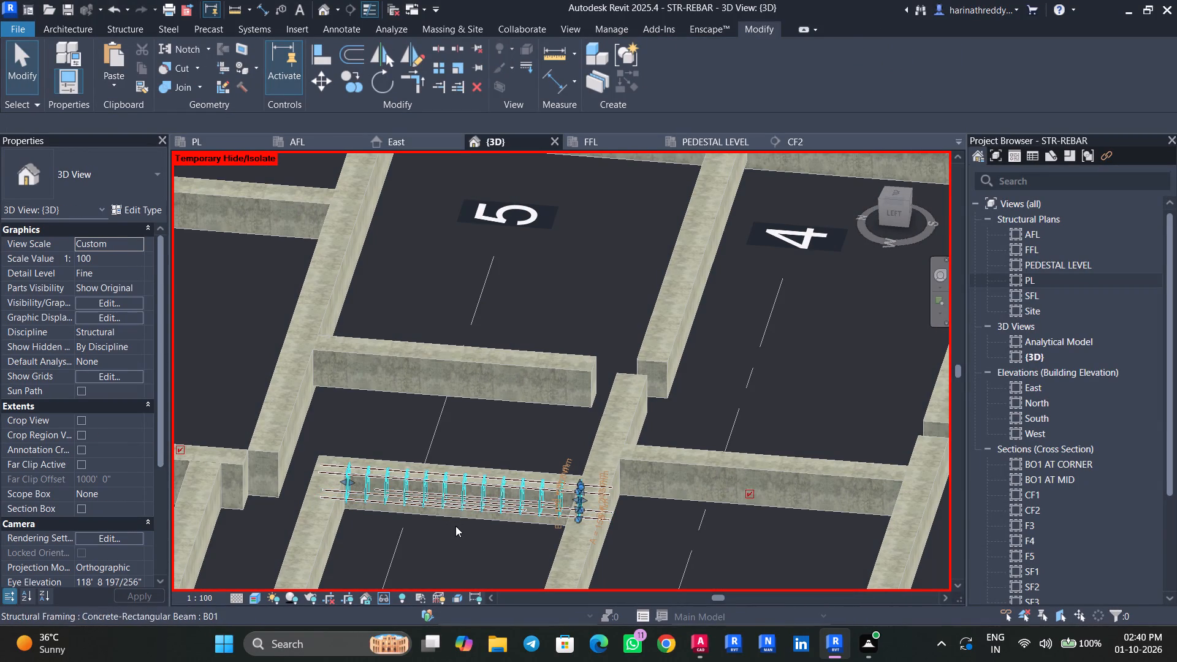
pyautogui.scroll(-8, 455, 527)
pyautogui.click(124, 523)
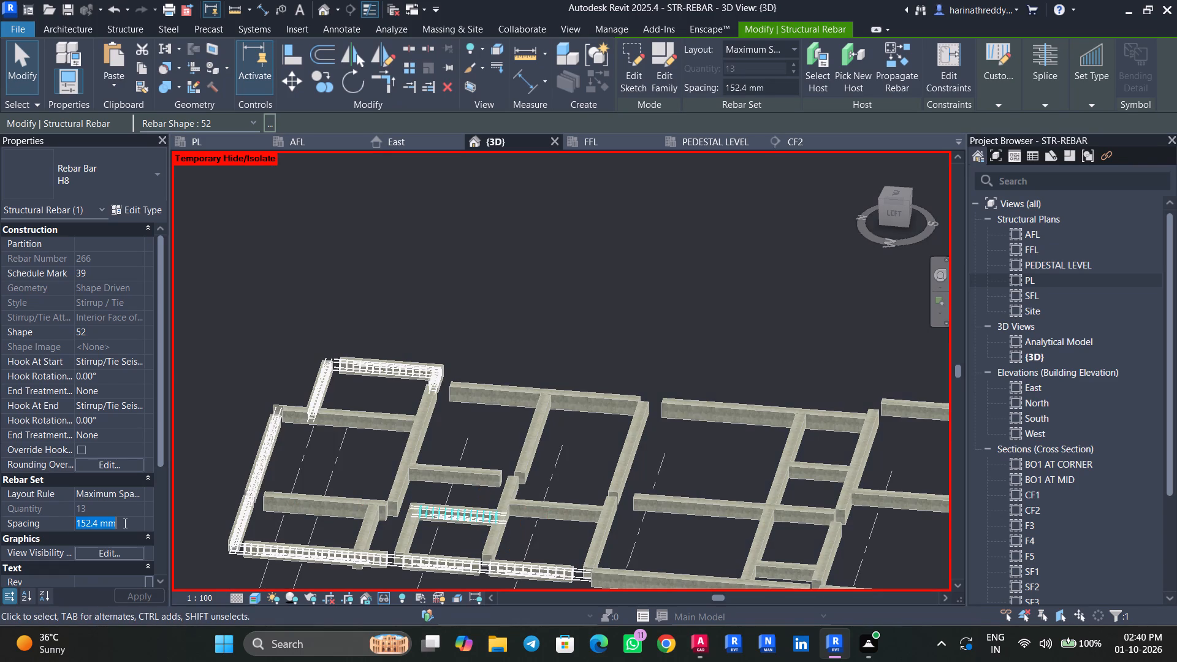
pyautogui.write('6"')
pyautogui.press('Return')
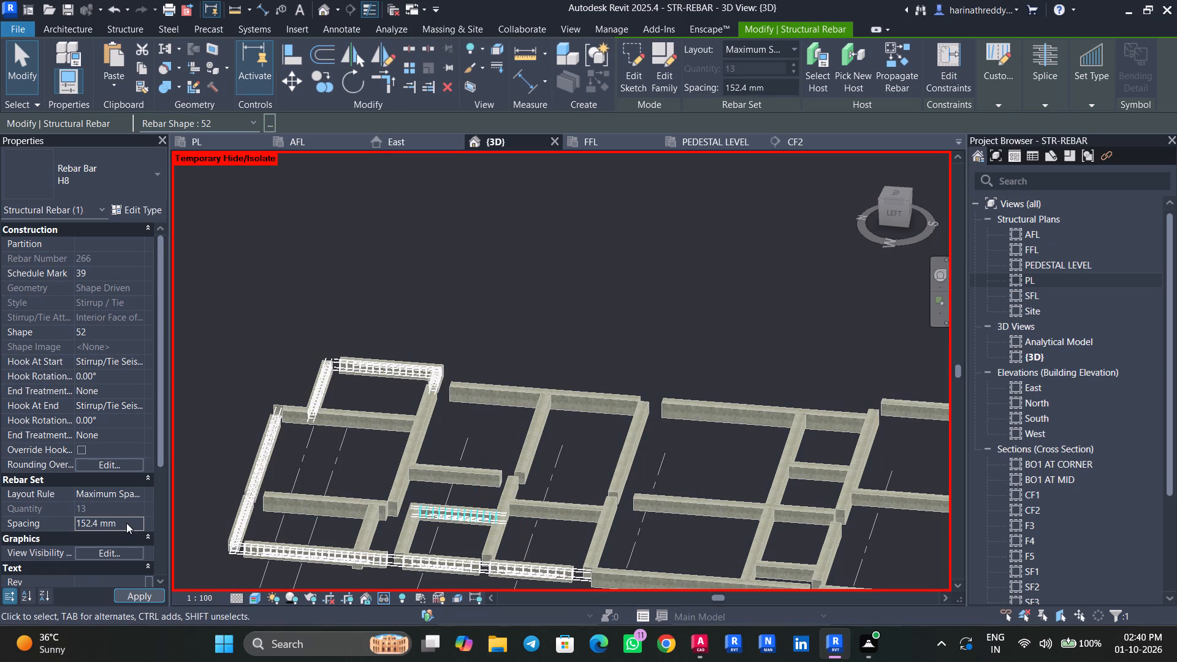
# Set the H8 stirrup spacing in the short interior B01 beam to 8" and save the model.
pyautogui.scroll(4, 451, 522)
pyautogui.click(121, 522)
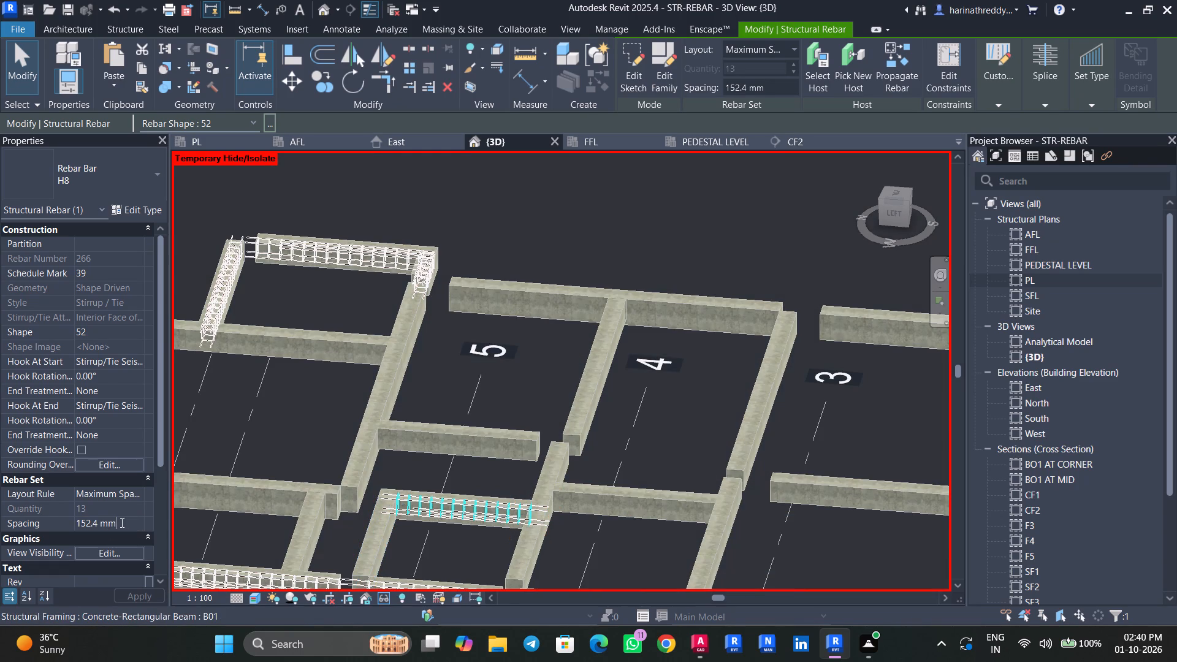
pyautogui.moveTo(121, 522); pyautogui.dragTo(26, 524)
pyautogui.write('8"')
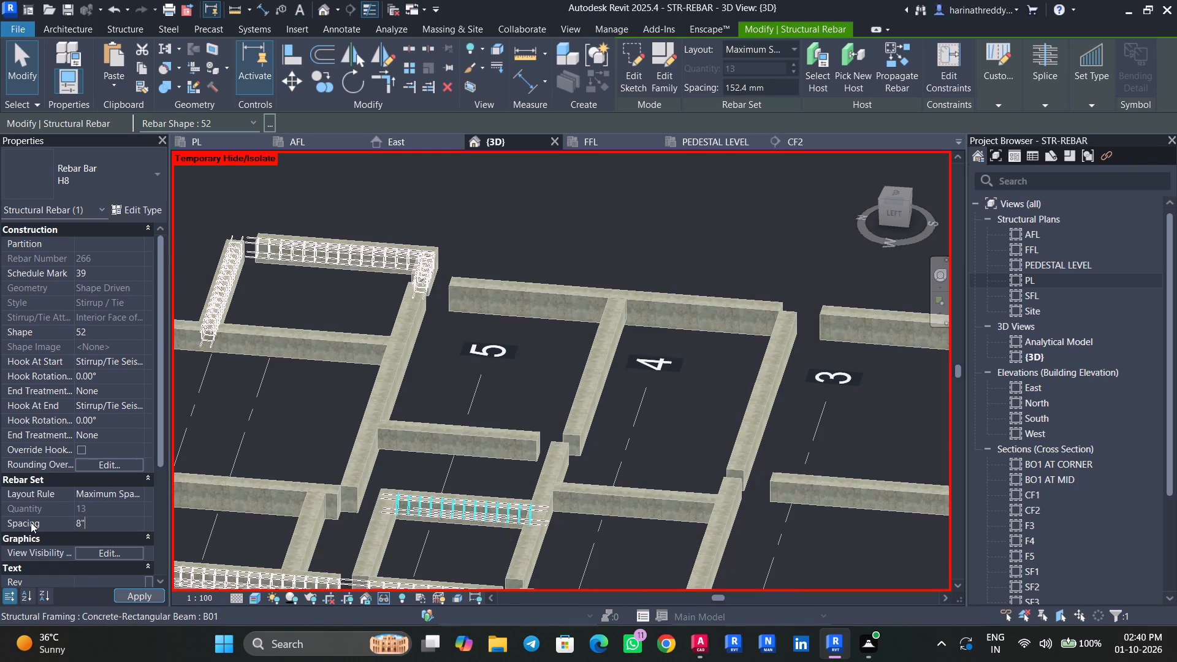
pyautogui.scroll(7, 467, 538)
pyautogui.press('Escape')
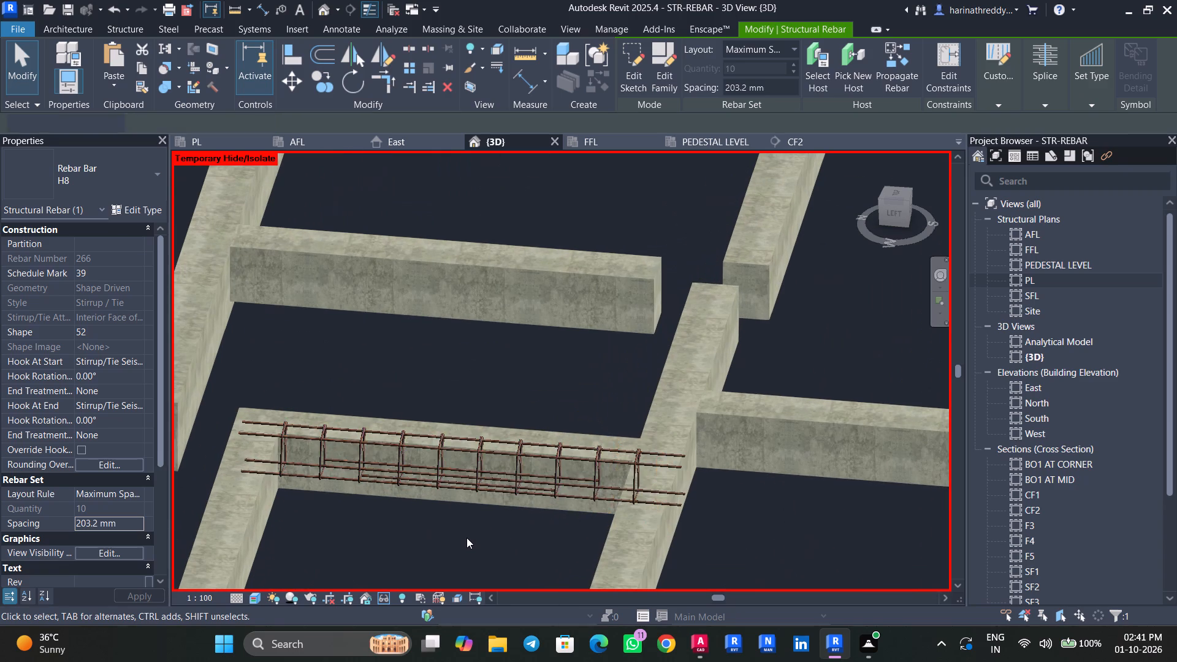
pyautogui.press('Escape')
pyautogui.scroll(-8, 467, 538)
pyautogui.hotkey('ctrl', 's')
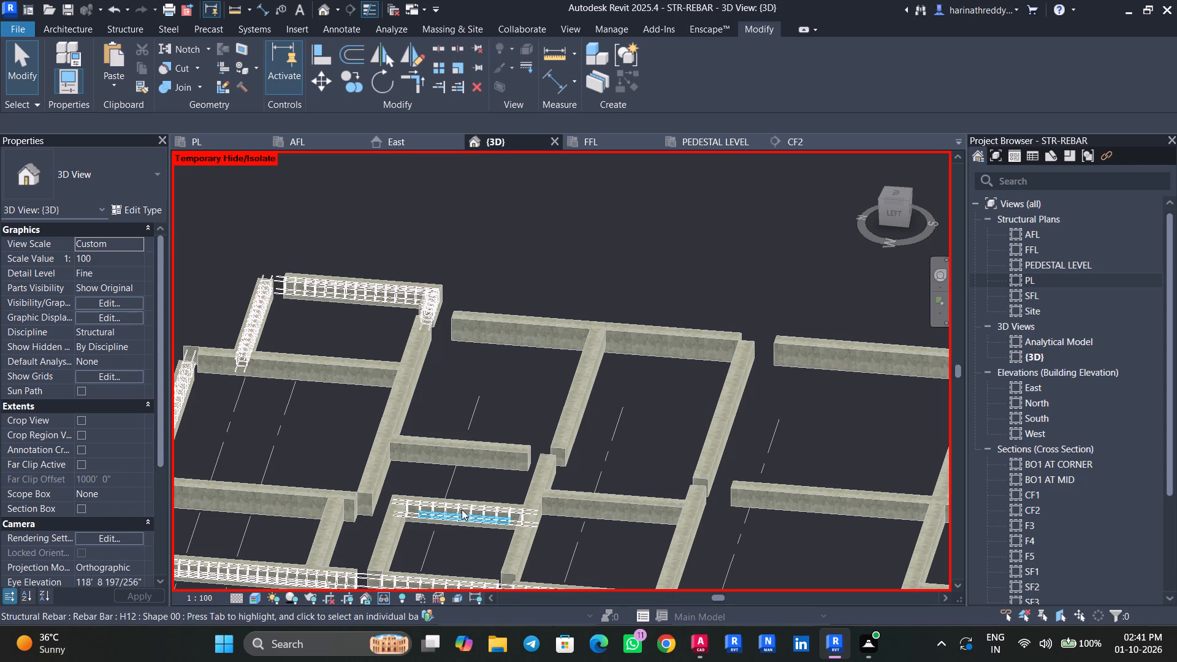
# Check the beam types of the unreinforced beams along grid 1 and between grids 1 and 2.
pyautogui.scroll(-4, 616, 506)
pyautogui.moveTo(618, 508); pyautogui.dragTo(417, 428, button='middle')
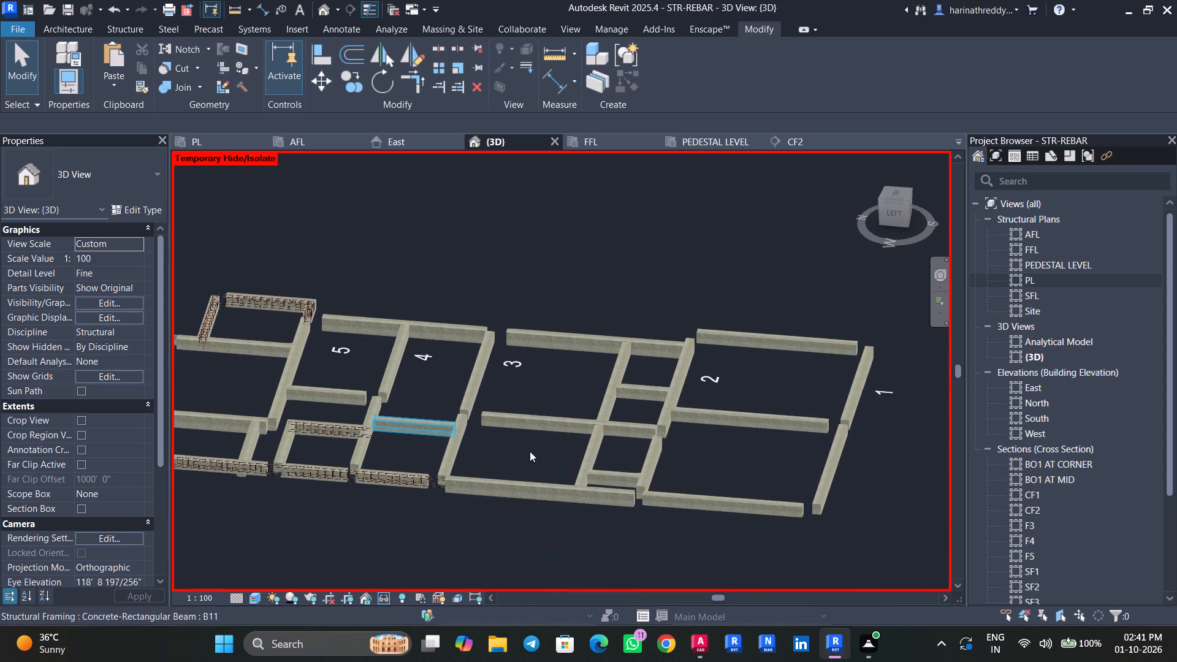
pyautogui.click(826, 481)
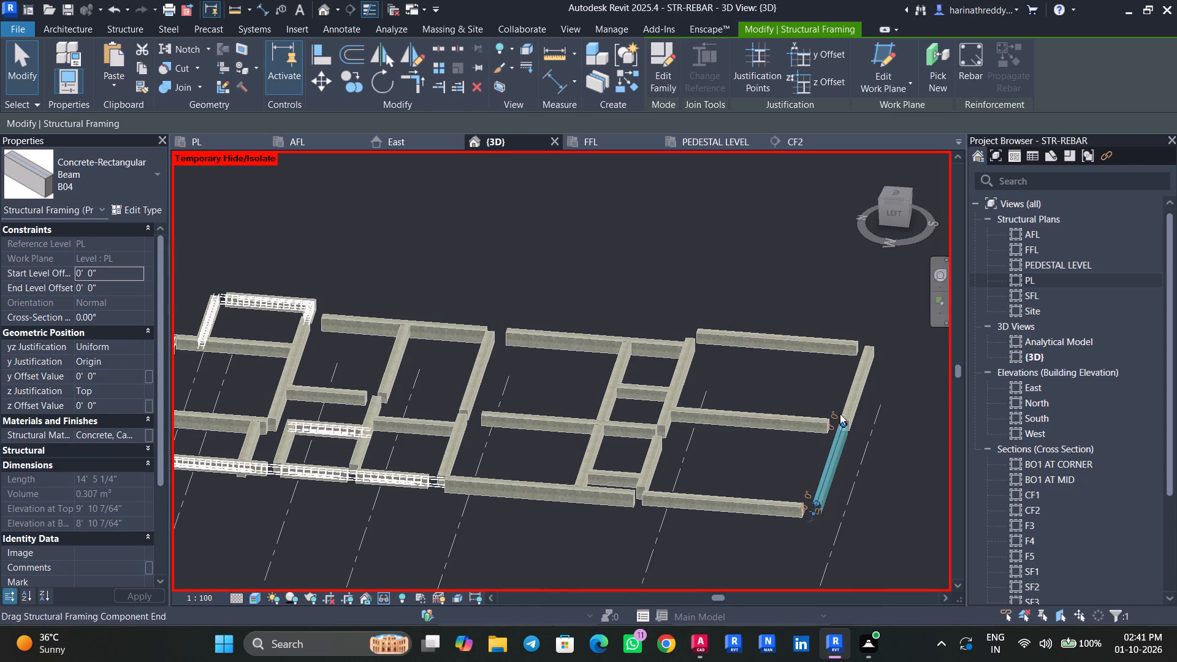
pyautogui.press('Escape')
pyautogui.click(853, 399)
pyautogui.press('Escape')
pyautogui.click(792, 347)
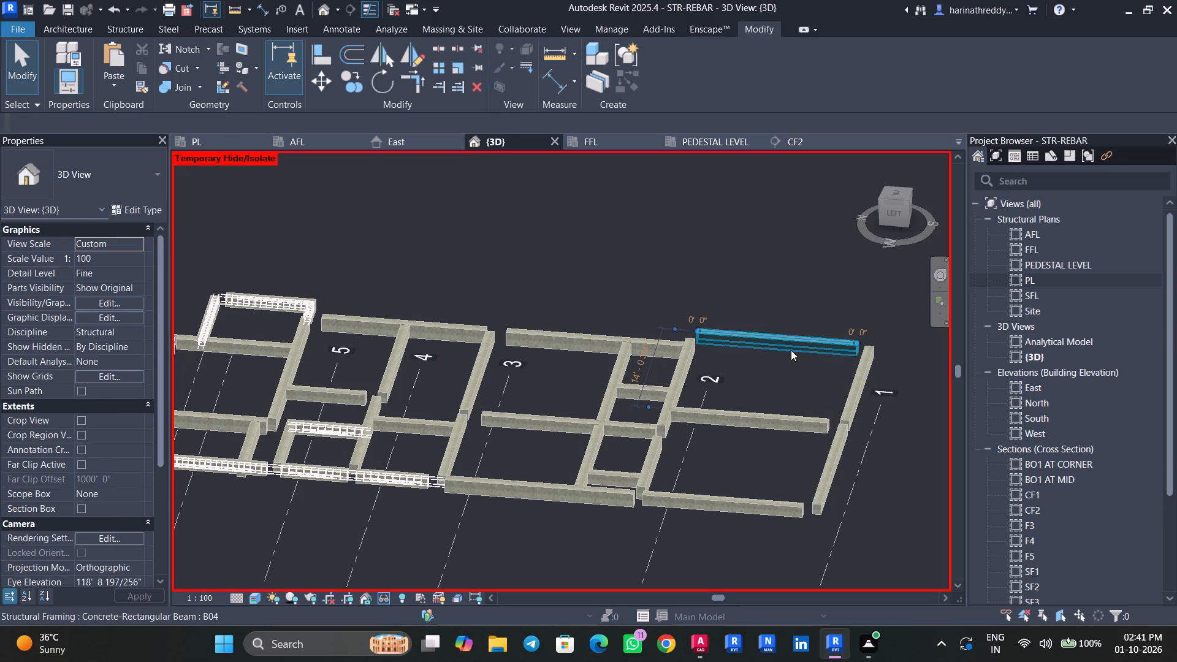
pyautogui.press('Escape')
pyautogui.click(767, 416)
pyautogui.press('Escape')
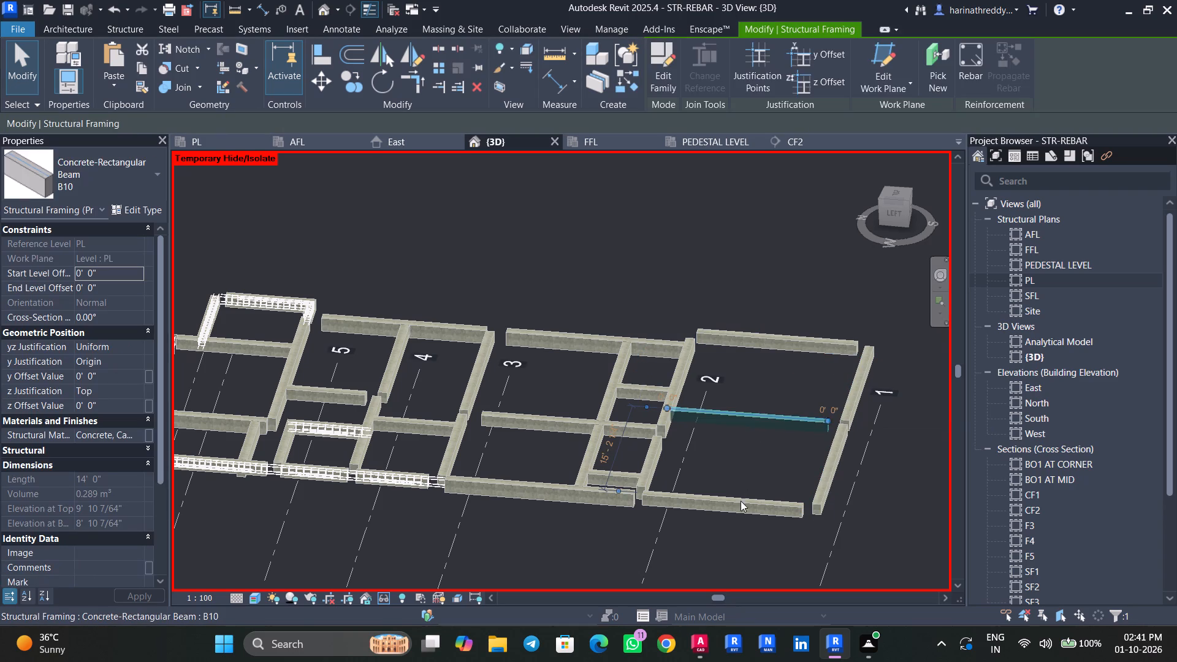
pyautogui.click(737, 507)
pyautogui.press('Escape')
# Check the beam types of the unreinforced beams along grid 2 and between grids 2 and 3.
pyautogui.click(647, 462)
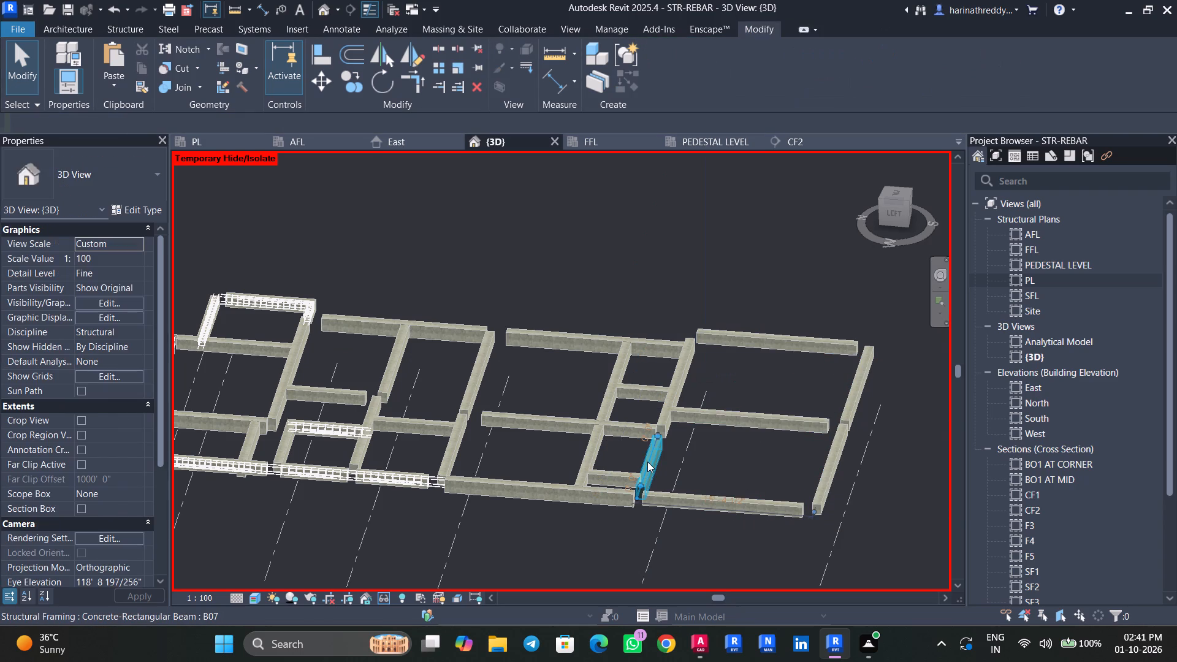
pyautogui.press('Escape')
pyautogui.click(679, 395)
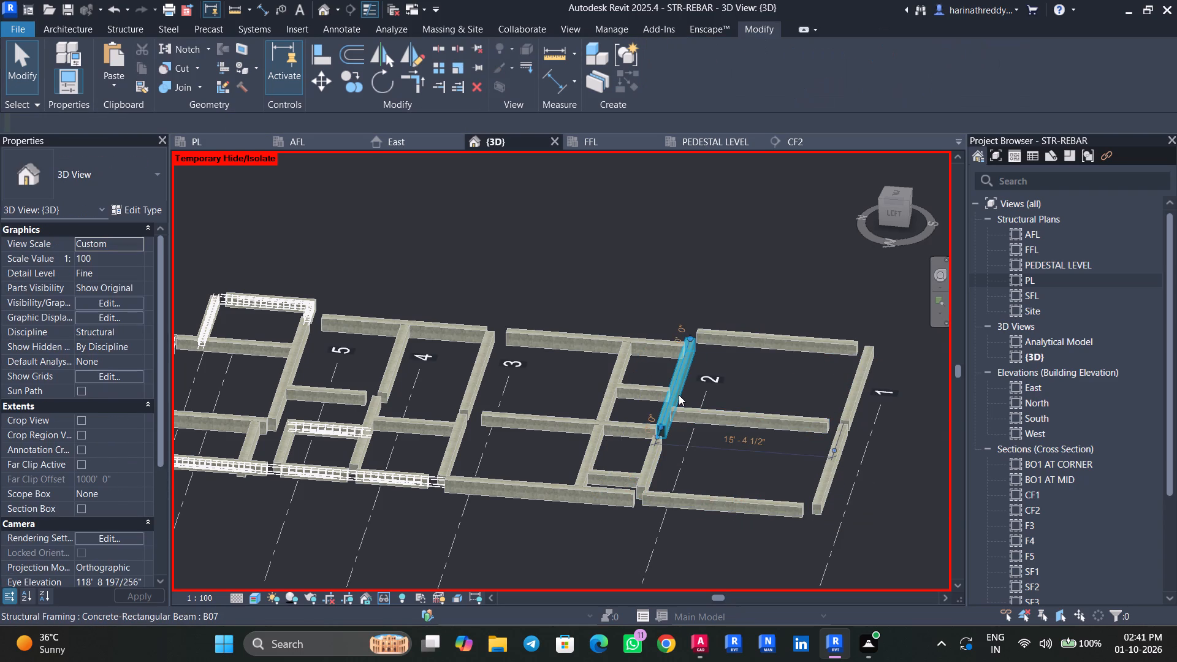
pyautogui.press('Escape')
pyautogui.click(621, 371)
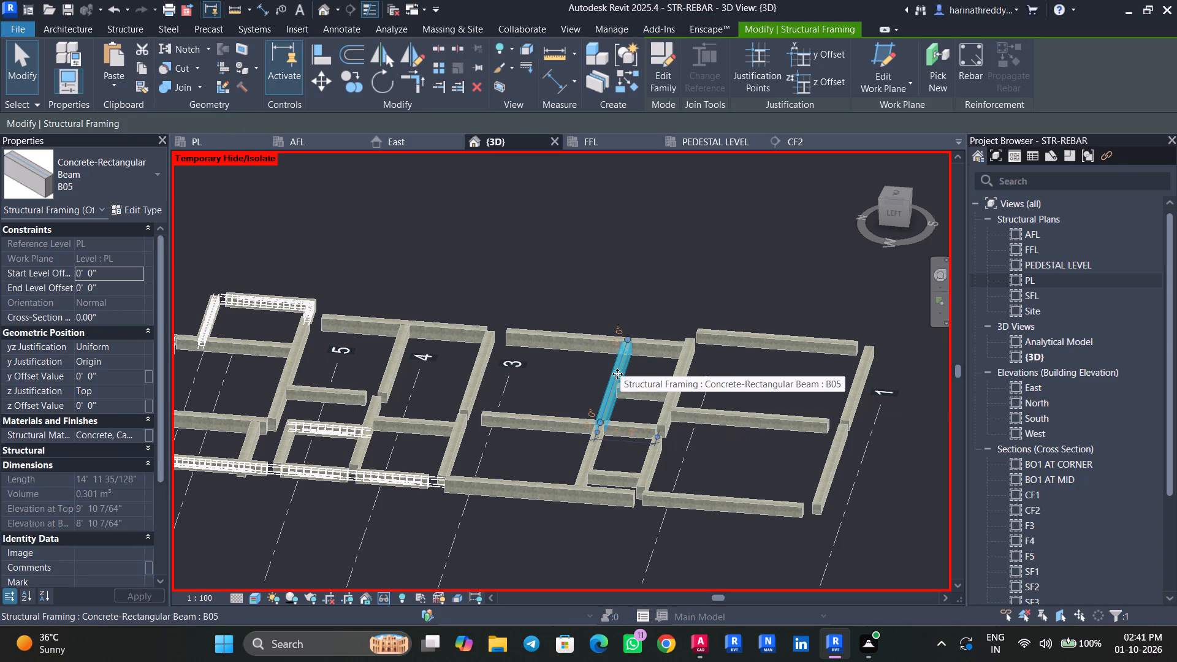
pyautogui.press('Escape')
pyautogui.click(592, 449)
pyautogui.press('Escape')
pyautogui.click(555, 425)
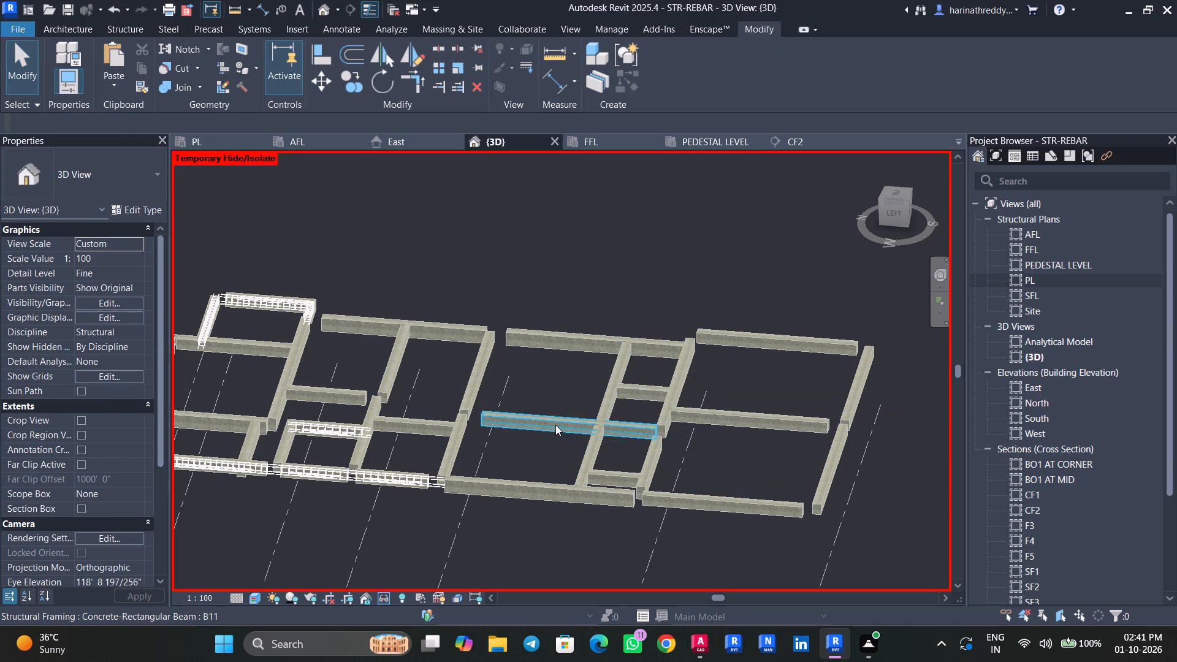
pyautogui.press('Escape')
pyautogui.click(573, 349)
pyautogui.press('Escape')
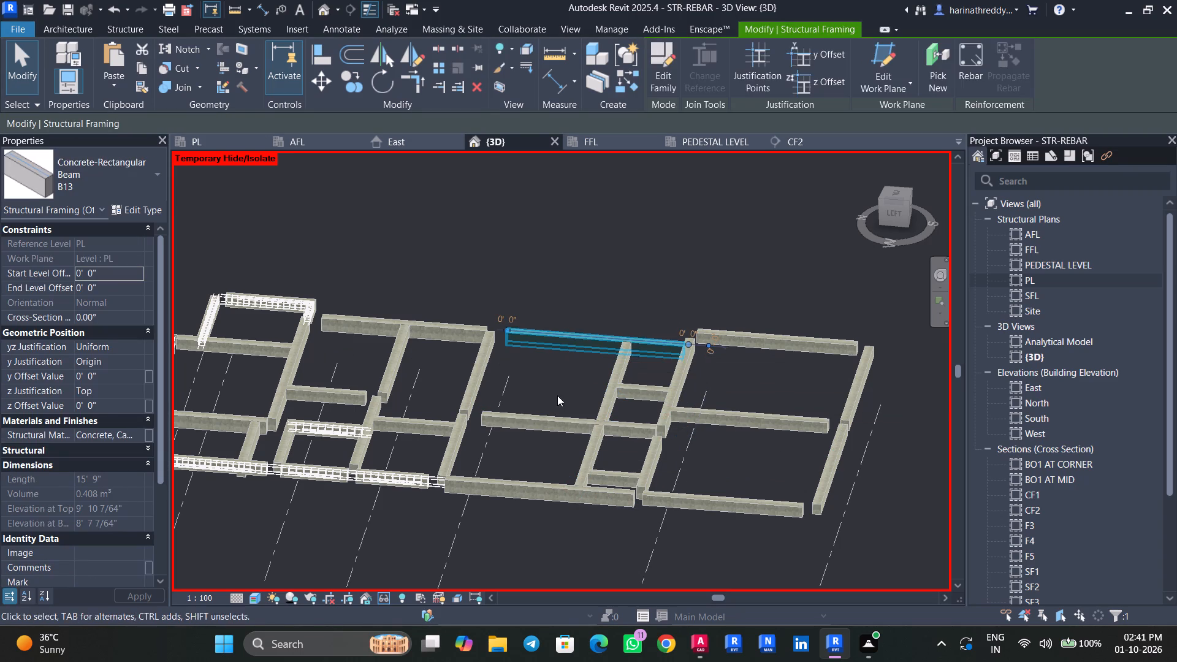
pyautogui.click(534, 489)
pyautogui.press('Escape')
# Check the beam types of the unreinforced beams along grid 3 and between grids 3 and 5.
pyautogui.click(460, 446)
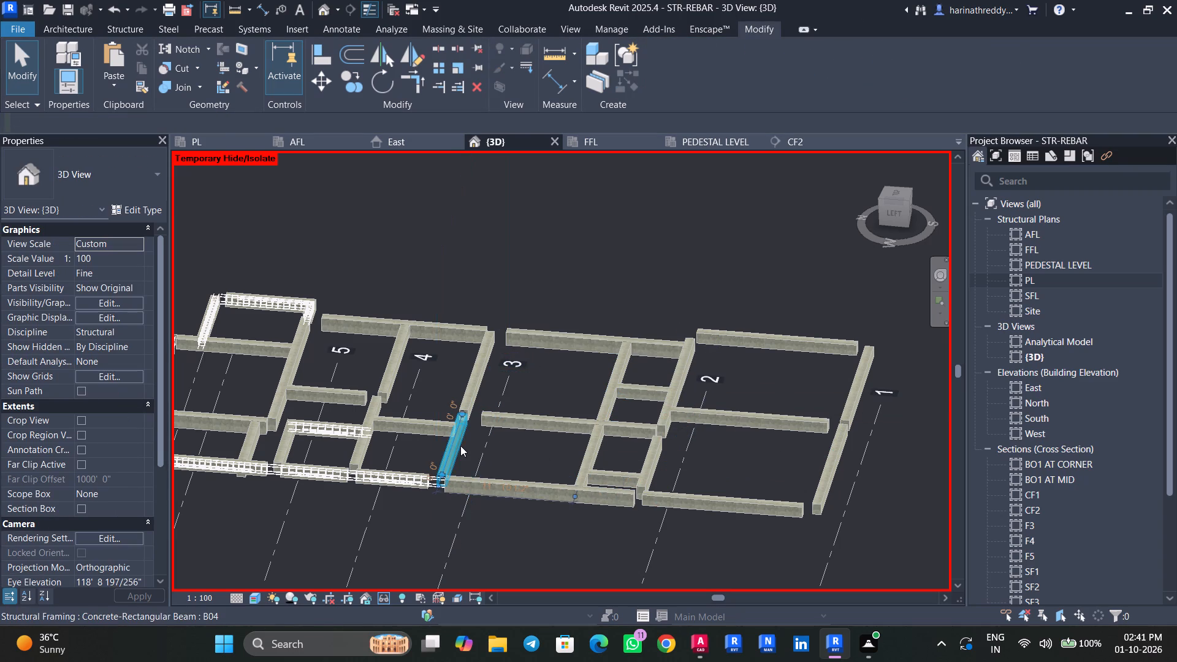
pyautogui.moveTo(473, 451); pyautogui.dragTo(514, 489, button='middle')
pyautogui.press('Escape')
pyautogui.click(514, 432)
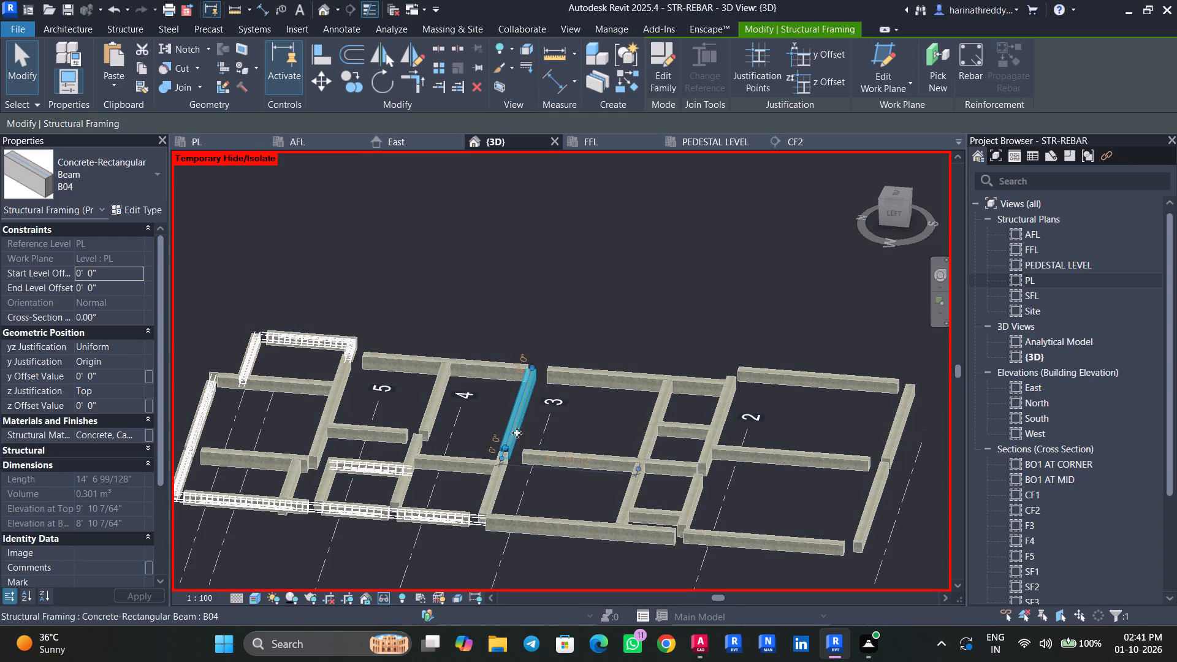
pyautogui.press('Escape')
pyautogui.click(492, 373)
pyautogui.press('Escape')
pyautogui.click(432, 405)
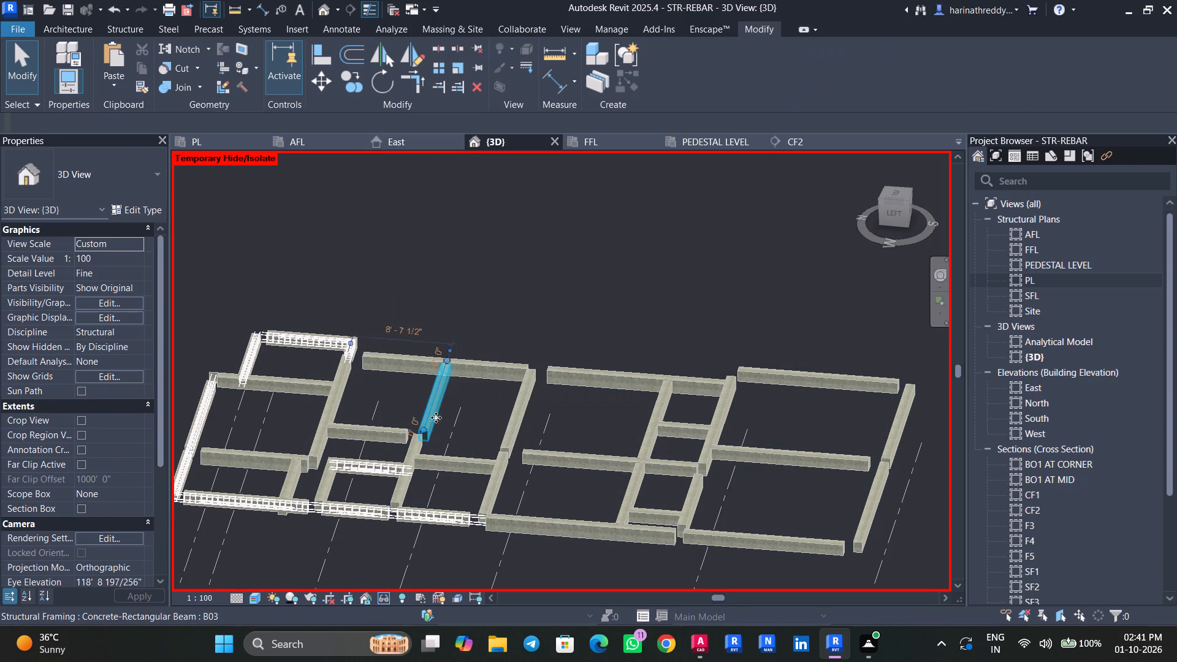
pyautogui.press('Escape')
pyautogui.click(452, 465)
pyautogui.press('Escape')
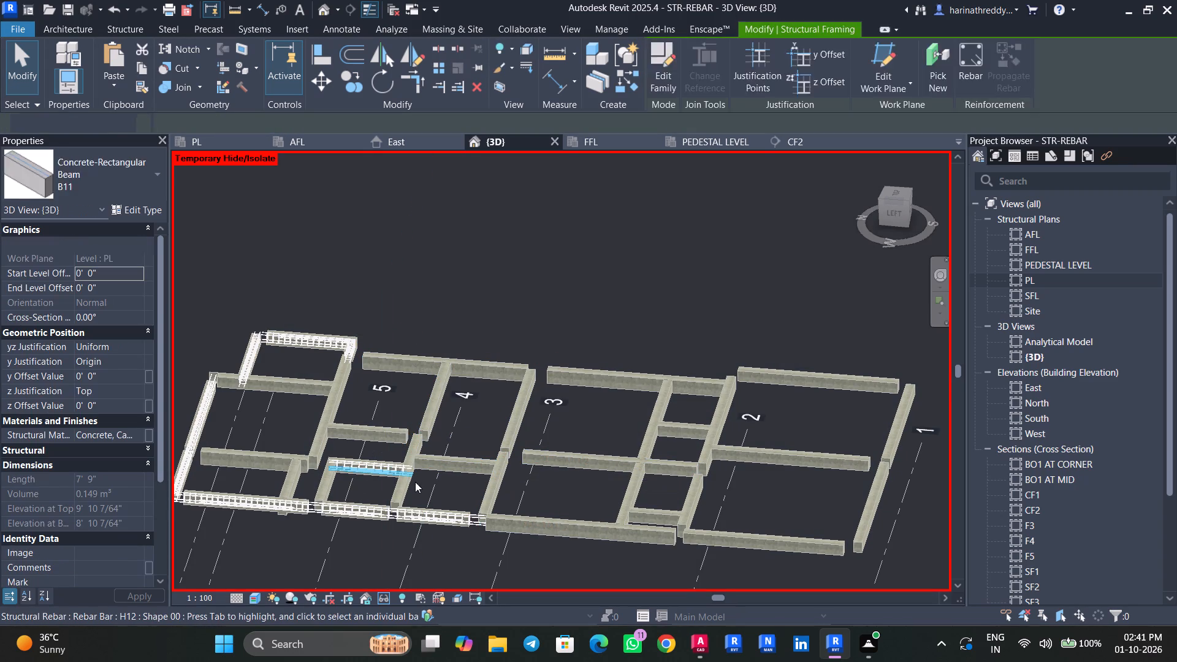
pyautogui.click(408, 484)
pyautogui.press('Escape')
pyautogui.click(383, 430)
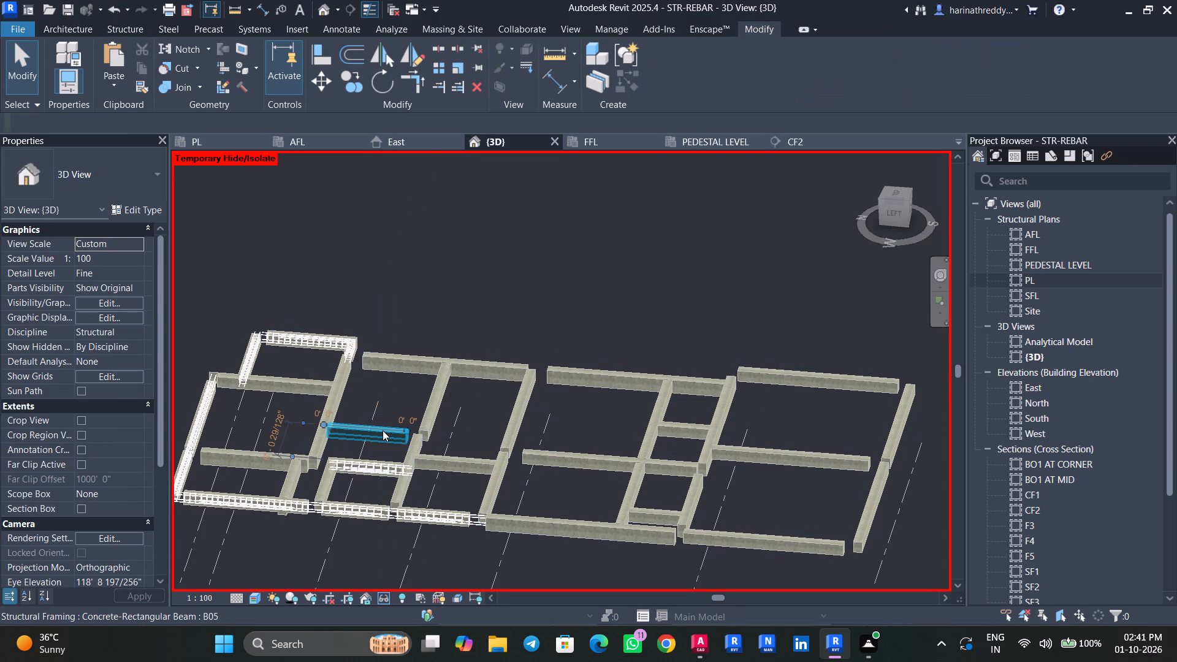
pyautogui.press('Escape')
# Locate the long B02 beam in the PL plan and draw a section across it between grids E and F.
pyautogui.click(327, 408)
pyautogui.moveTo(354, 409); pyautogui.dragTo(393, 423, button='middle')
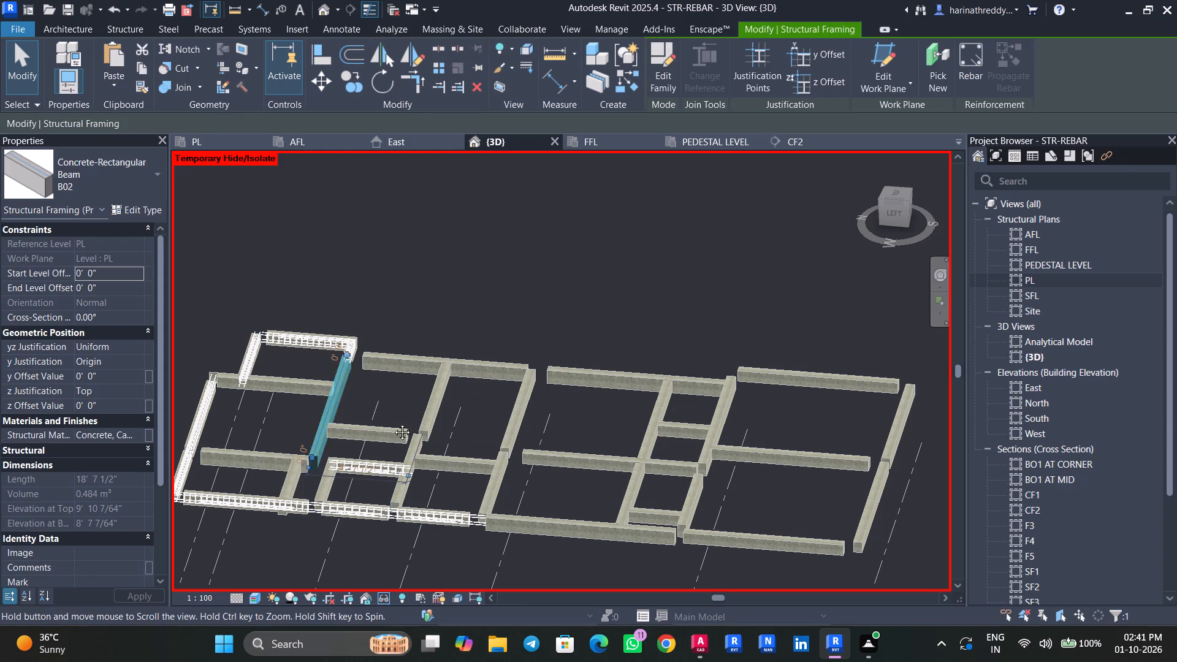
pyautogui.moveTo(393, 423); pyautogui.dragTo(444, 449, button='middle')
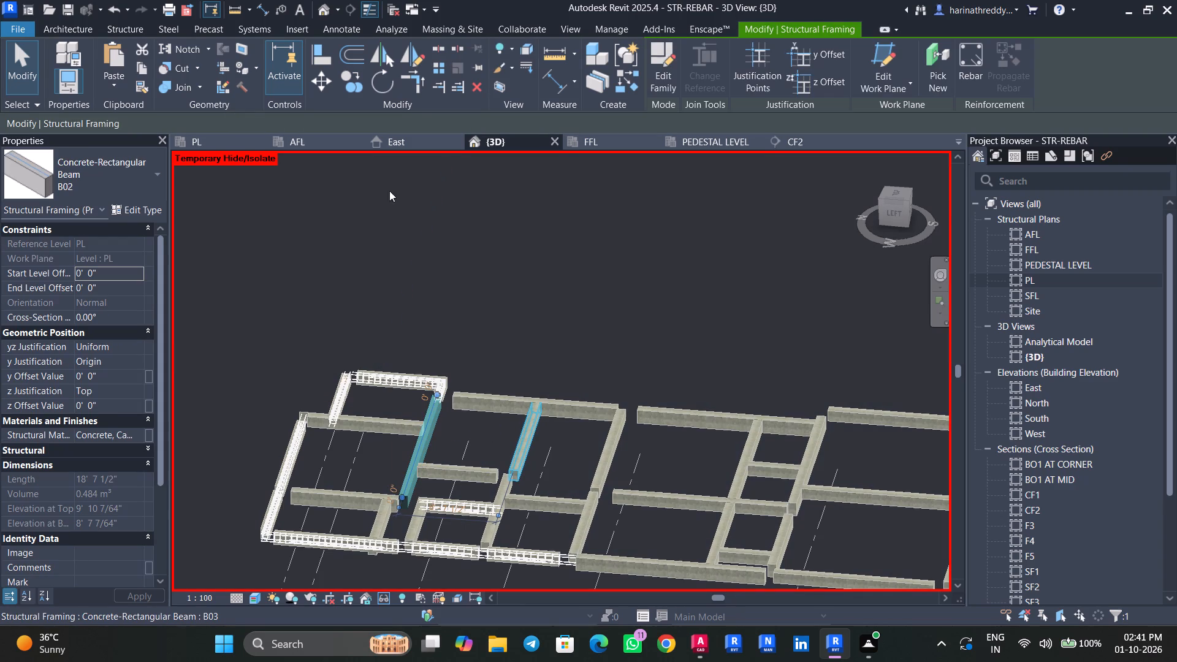
pyautogui.click(219, 145)
pyautogui.scroll(-7, 665, 469)
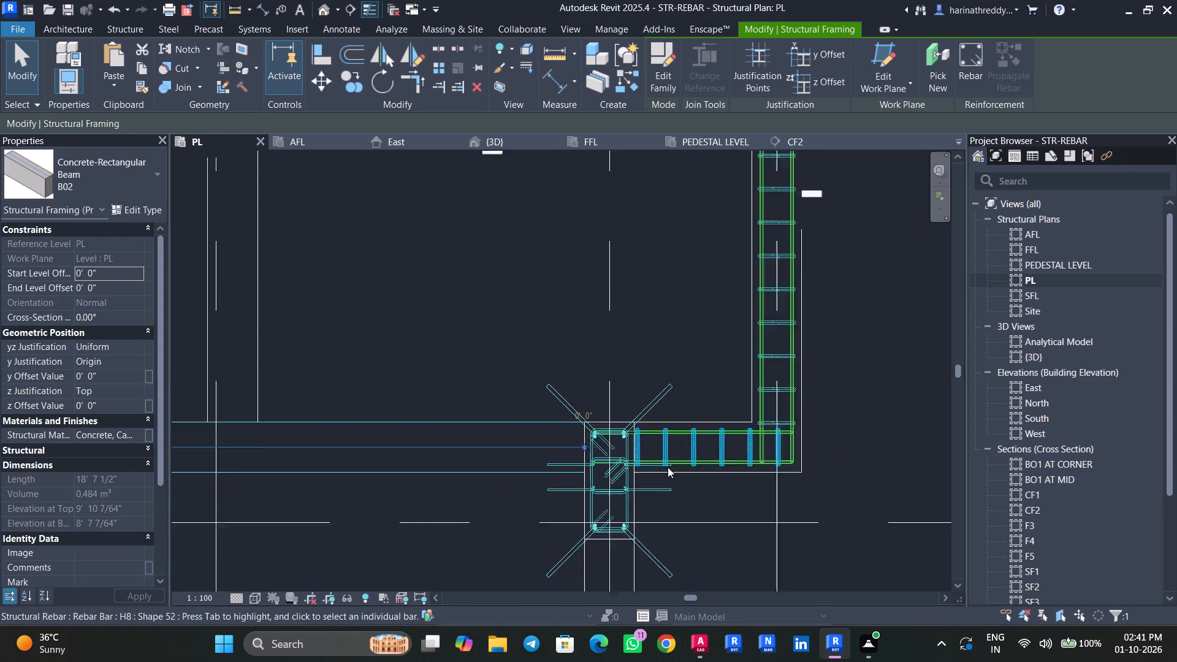
pyautogui.scroll(-10, 668, 467)
pyautogui.scroll(-1, 613, 430)
pyautogui.scroll(4, 613, 430)
pyautogui.moveTo(613, 430); pyautogui.dragTo(638, 398, button='middle')
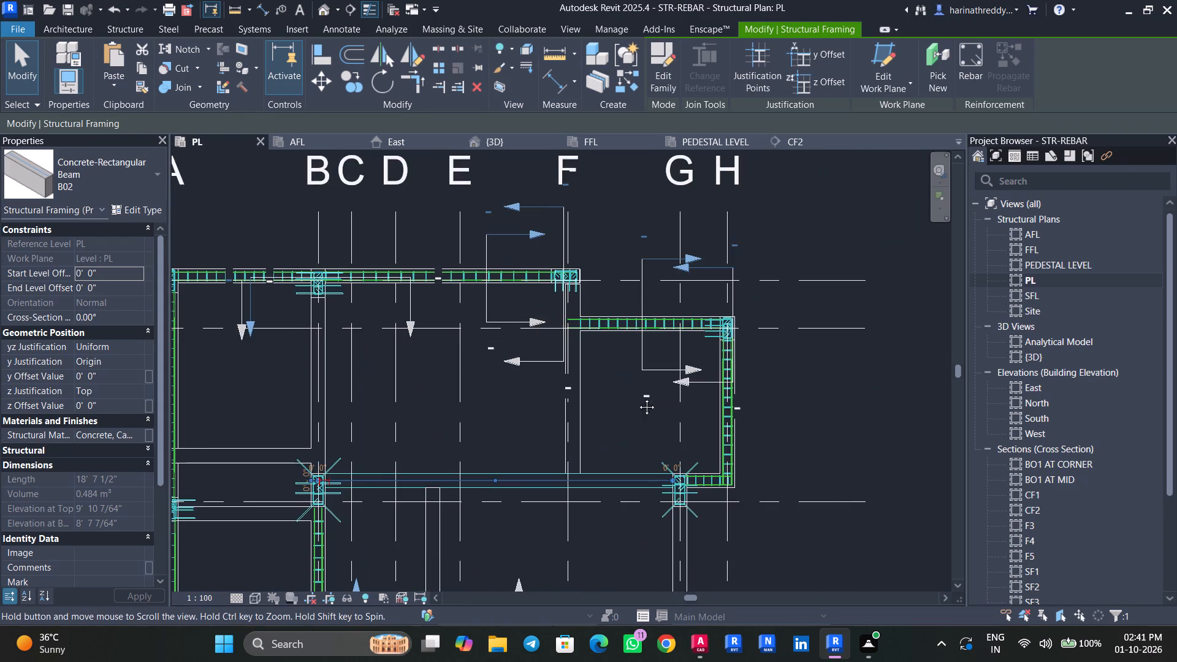
pyautogui.moveTo(638, 398); pyautogui.dragTo(652, 389, button='middle')
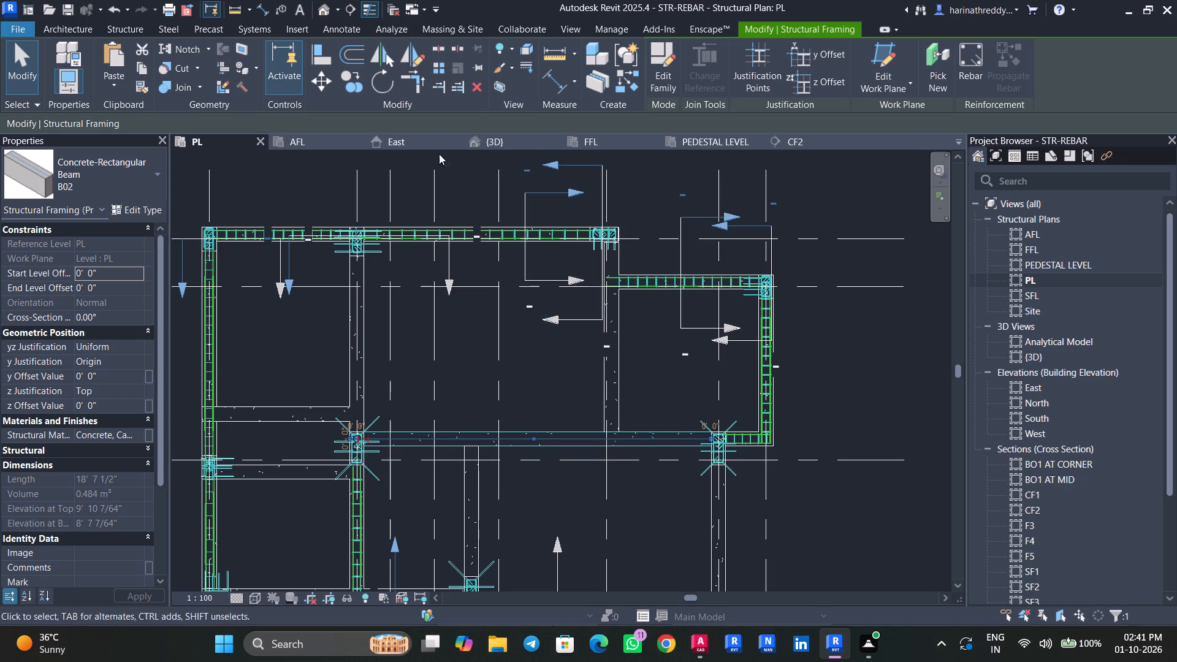
pyautogui.click(348, 9)
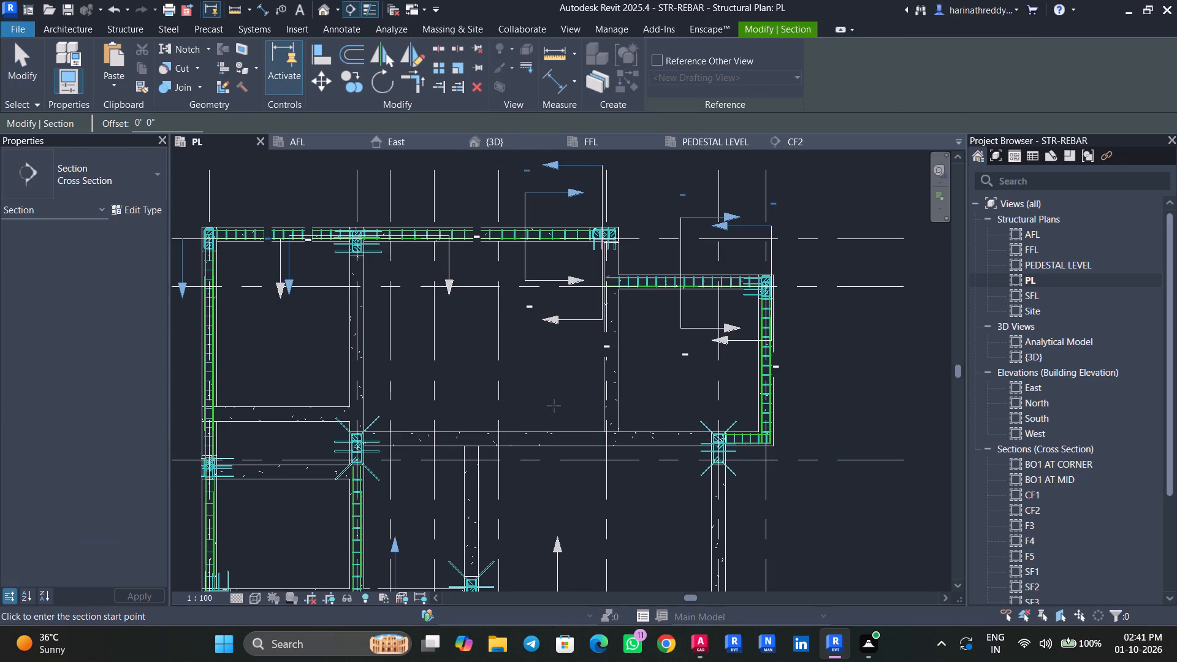
pyautogui.click(553, 398)
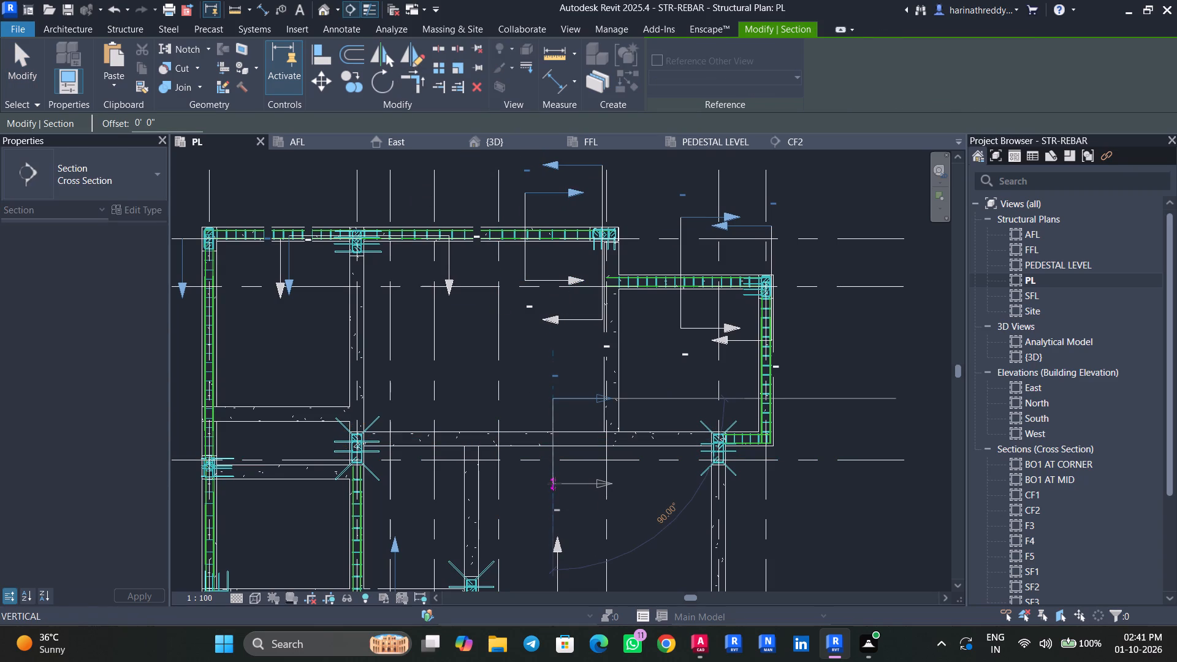
pyautogui.click(554, 484)
pyautogui.press('Escape')
pyautogui.press('Escape')
pyautogui.press('Escape')
pyautogui.press('Escape')
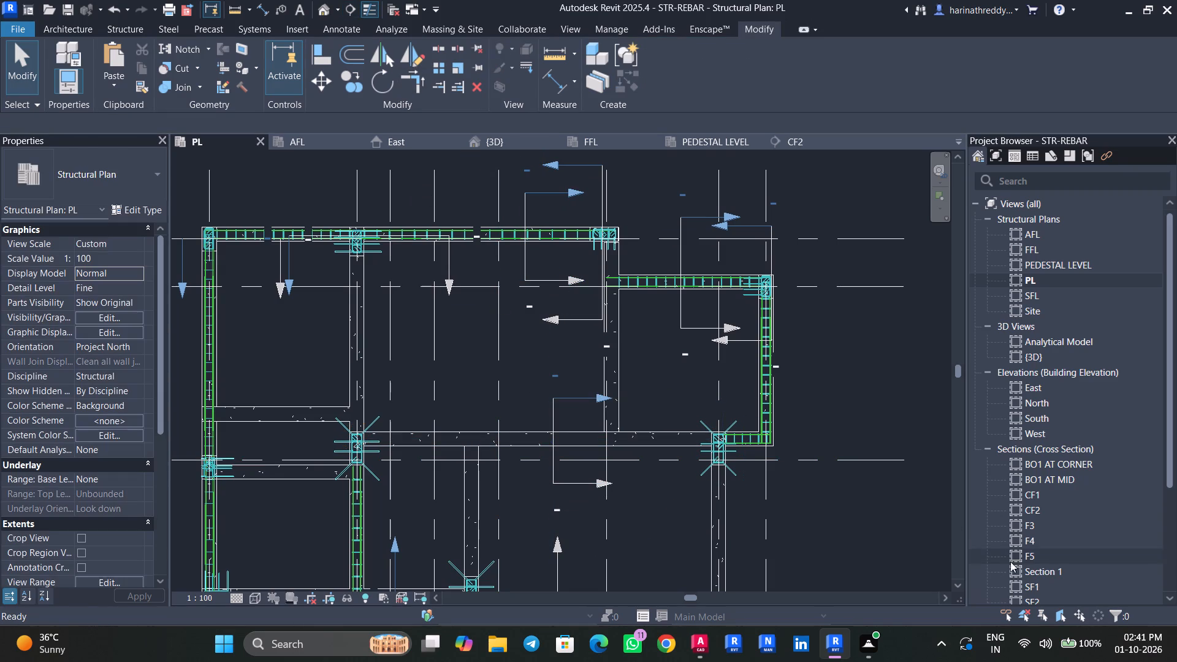
# Examine the midspan and support reinforcement in the B02 cross-section details of the AutoCAD typical floor drawing, returning to Revit when done.
pyautogui.click(706, 642)
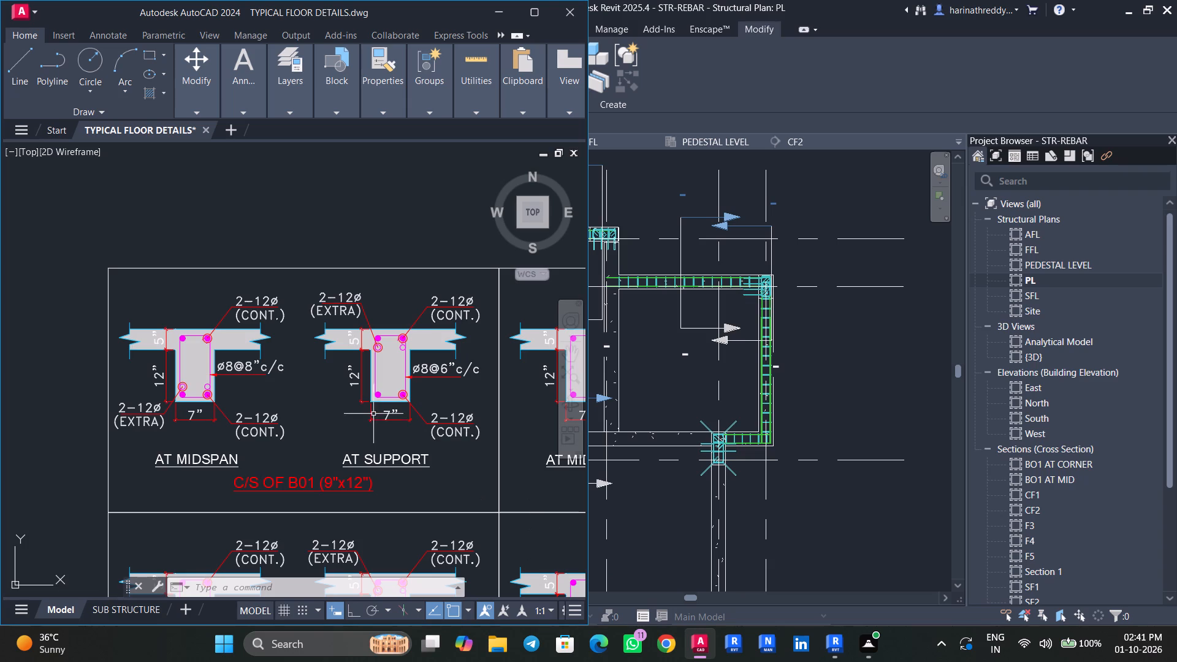
pyautogui.moveTo(465, 456); pyautogui.dragTo(183, 446, button='middle')
pyautogui.moveTo(419, 460); pyautogui.dragTo(340, 463, button='middle')
pyautogui.scroll(2, 404, 433)
pyautogui.scroll(-1, 404, 433)
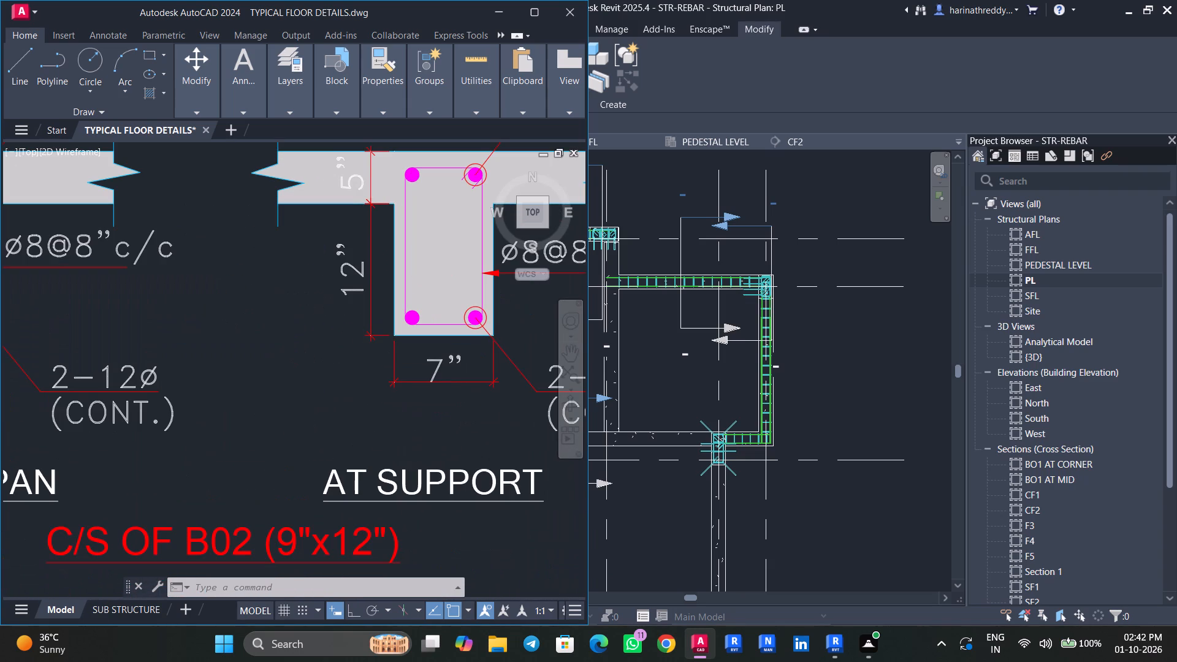
pyautogui.moveTo(404, 433); pyautogui.dragTo(348, 446, button='middle')
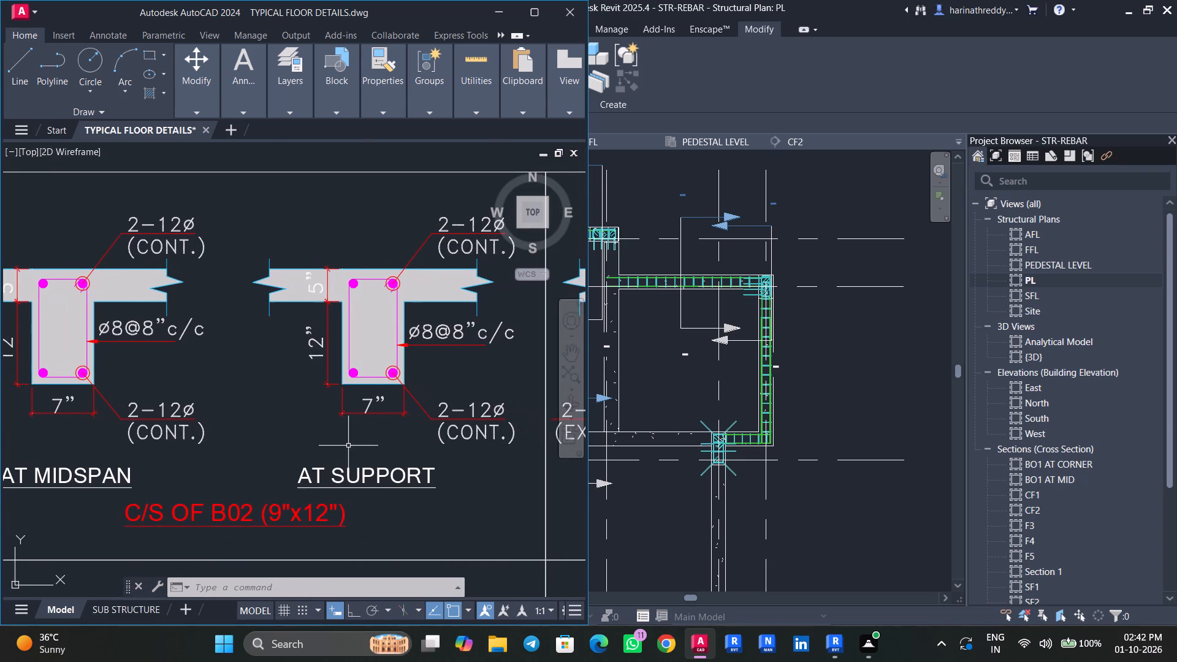
pyautogui.click(503, 15)
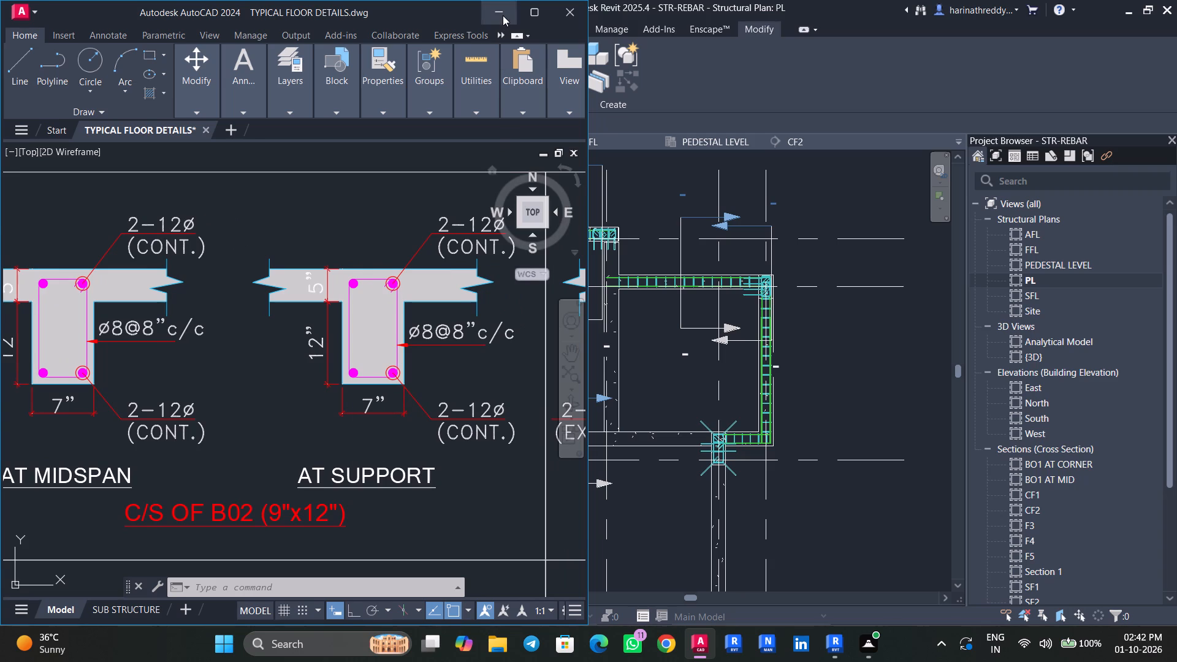
# Rename the Section 1 view as BO2.
pyautogui.click(1039, 573)
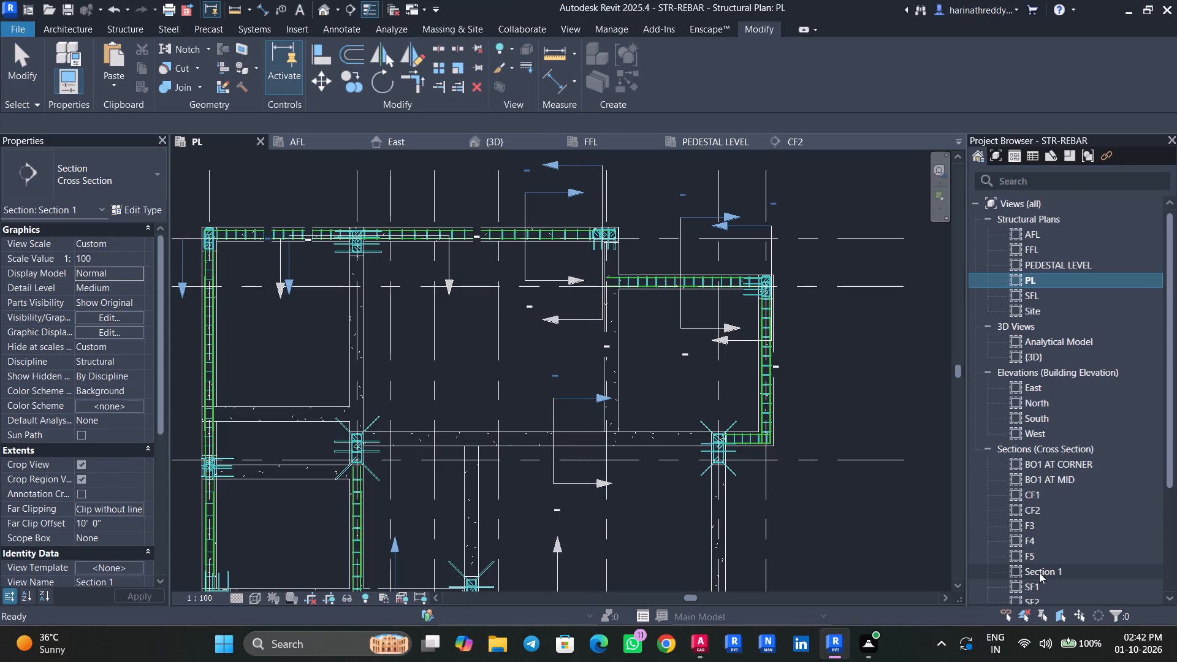
pyautogui.rightClick(1039, 573)
pyautogui.click(1000, 444)
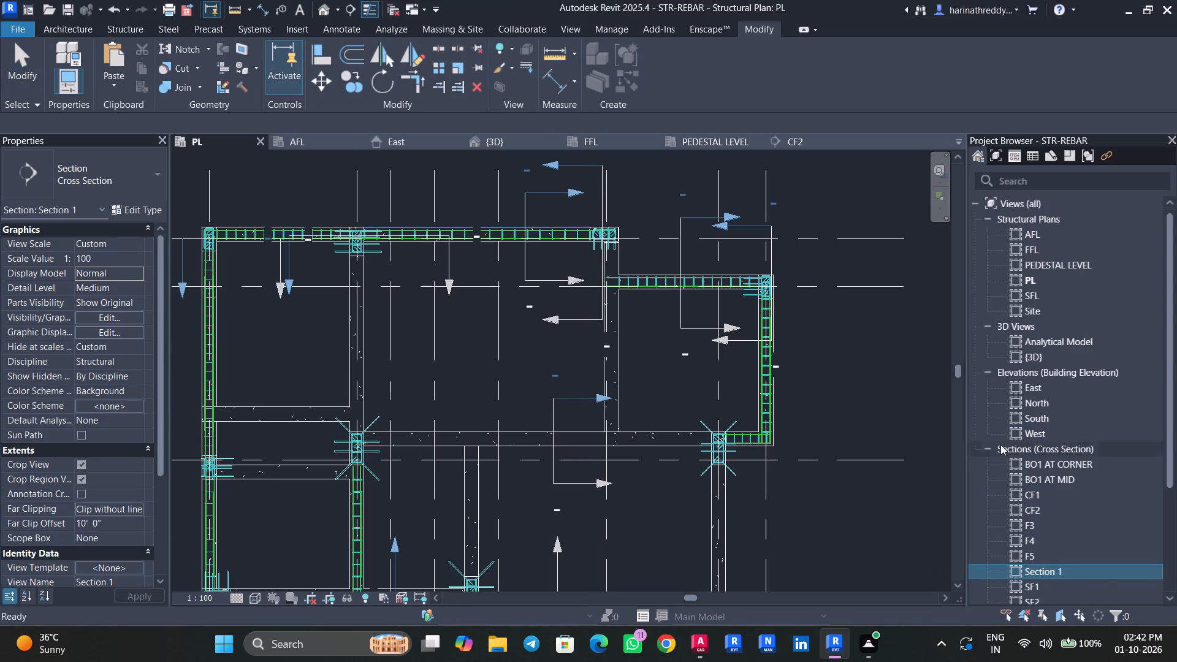
pyautogui.write('BO2')
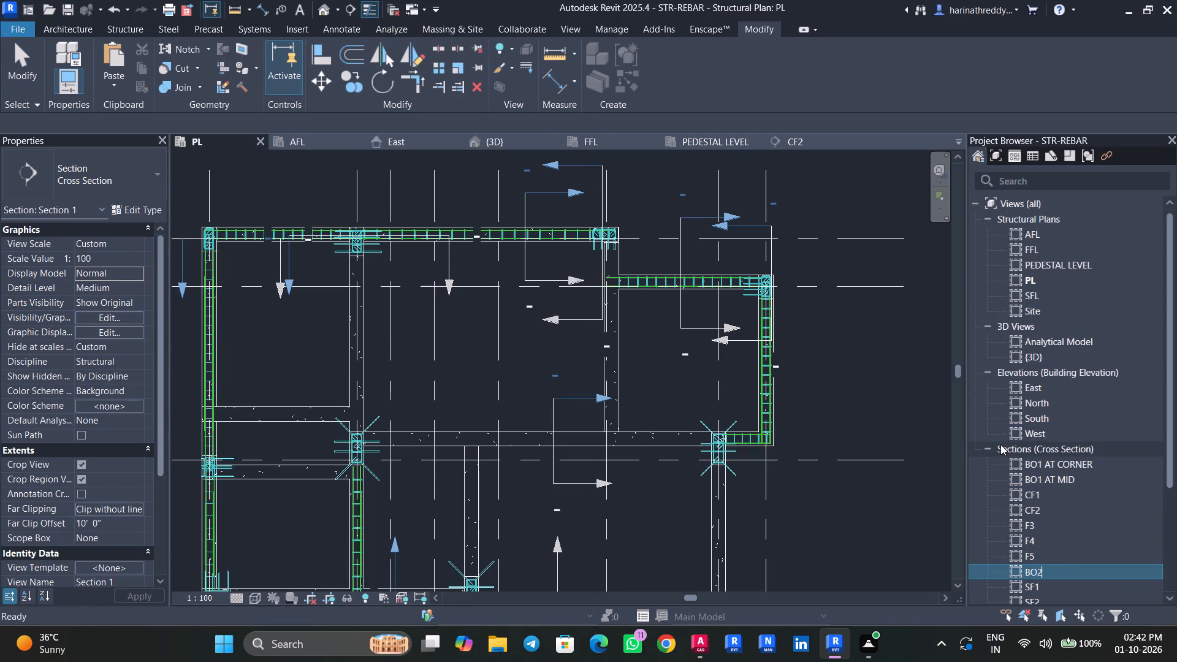
pyautogui.click(870, 505)
pyautogui.press('Escape')
pyautogui.press('Escape')
# Open the BO2 section view from its section mark across the long B02 beam in the PL plan.
pyautogui.click(463, 432)
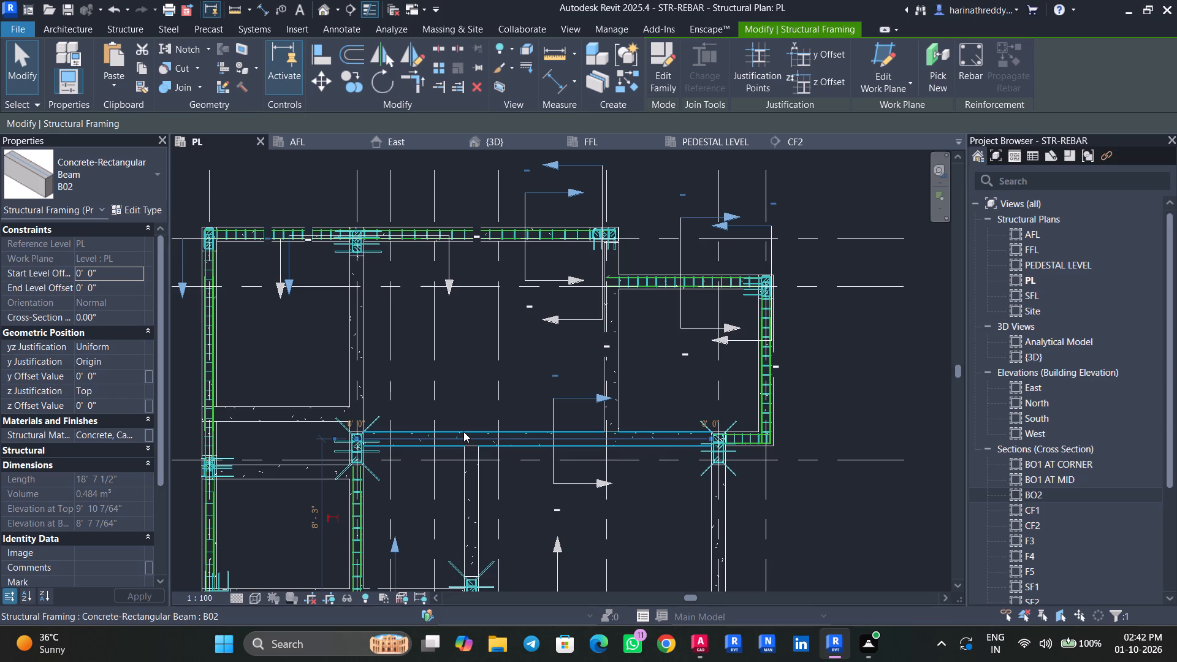
pyautogui.scroll(2, 549, 380)
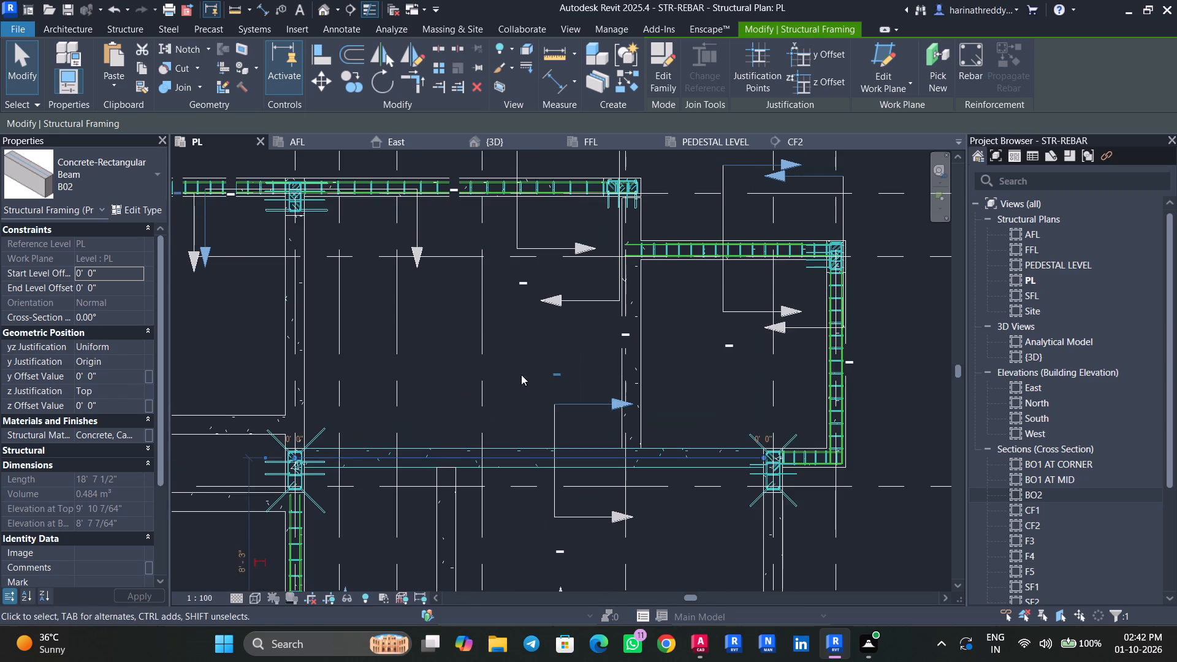
pyautogui.click(517, 376)
pyautogui.click(555, 416)
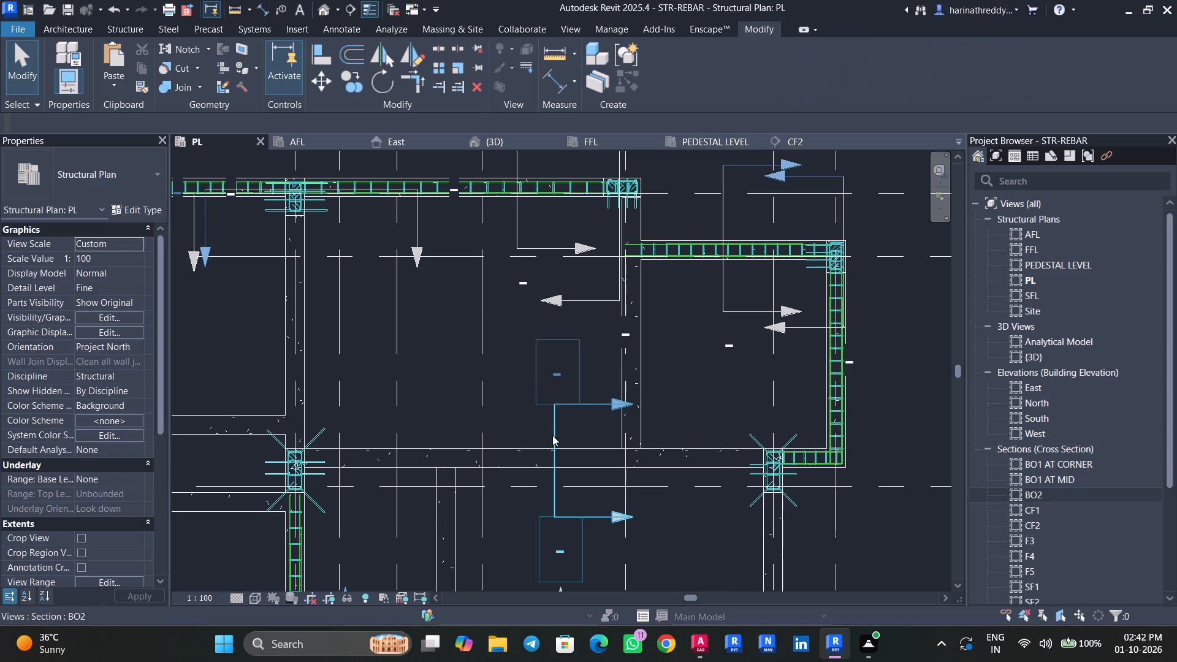
pyautogui.click(552, 435)
pyautogui.rightClick(552, 435)
pyautogui.click(600, 283)
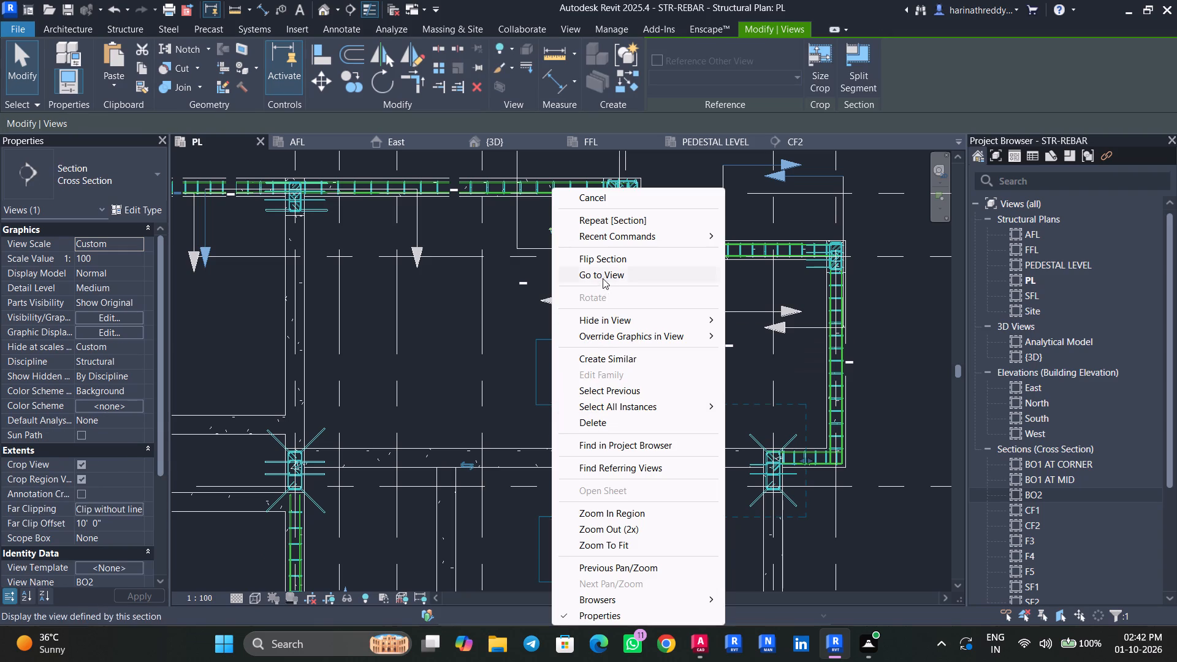
pyautogui.click(603, 276)
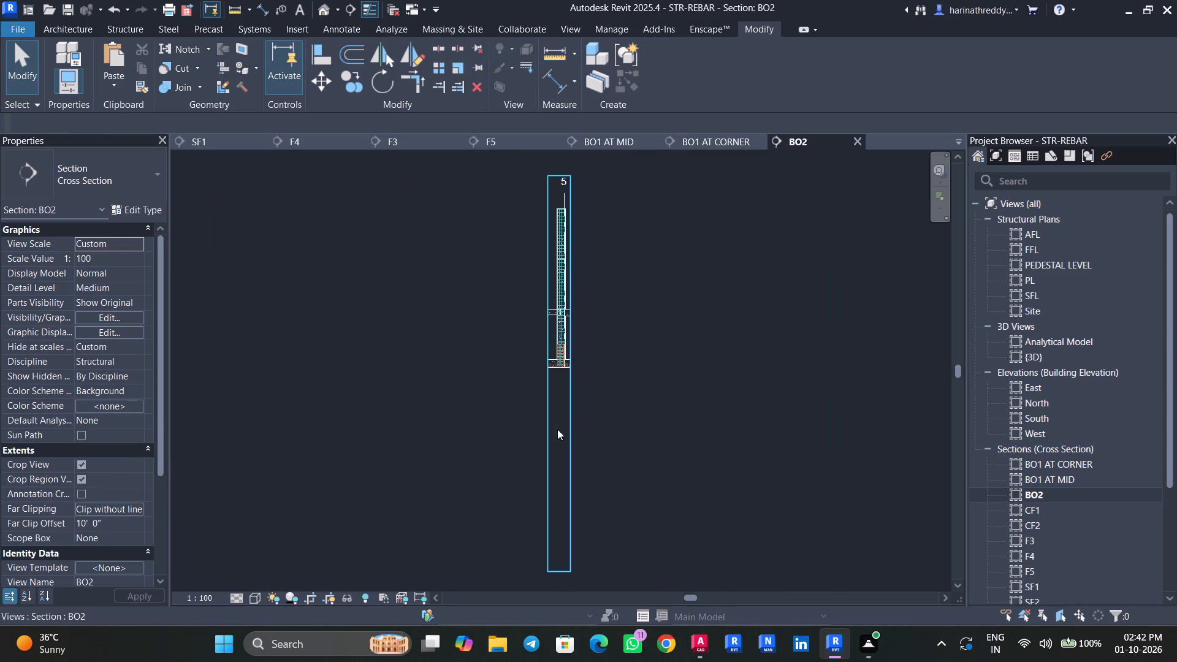
# Widen the BO2 section's crop region on both sides so the beams and column around grid 5 are included.
pyautogui.click(575, 423)
pyautogui.moveTo(569, 370); pyautogui.dragTo(739, 375)
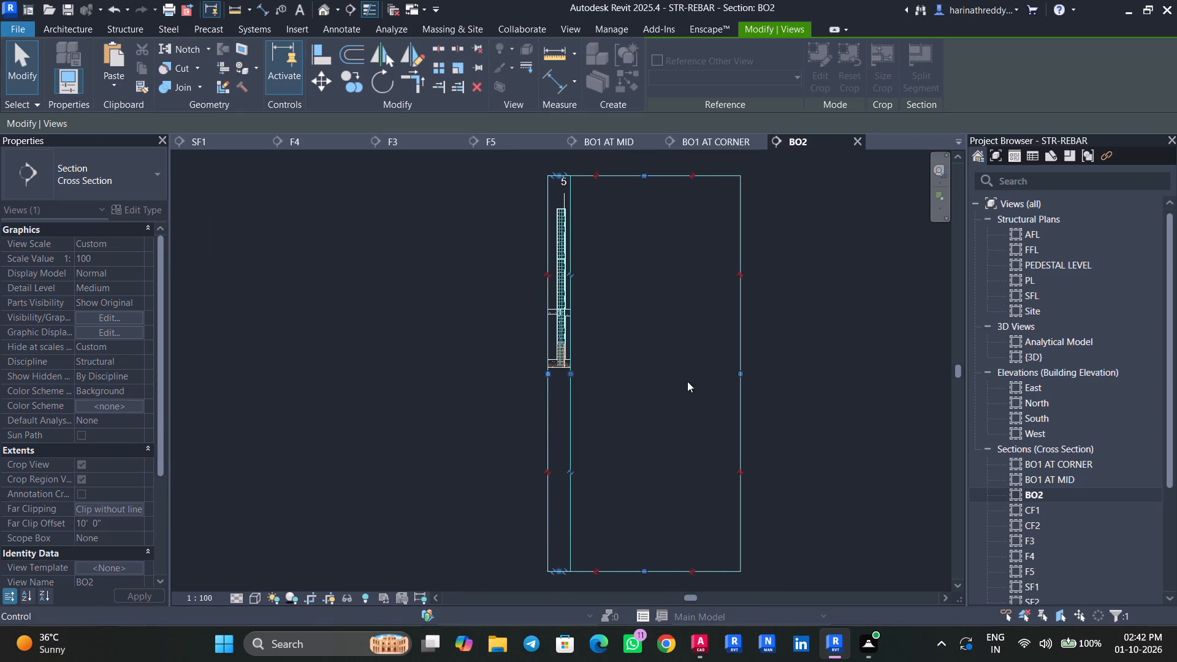
pyautogui.click(546, 376)
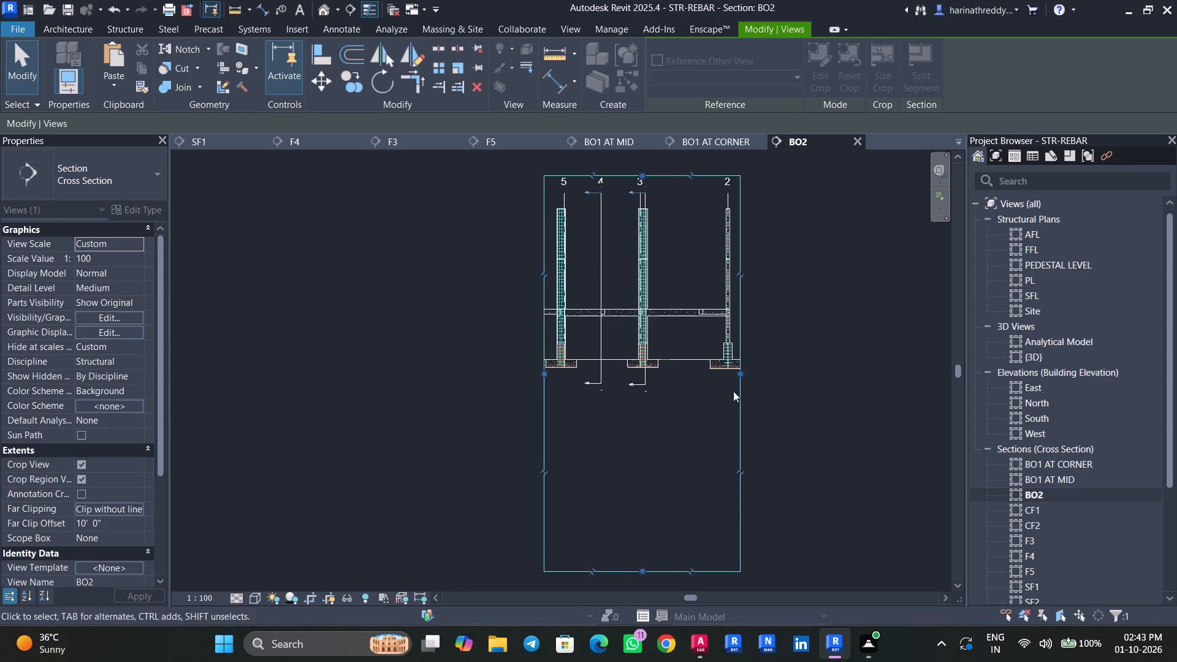
pyautogui.moveTo(739, 371); pyautogui.dragTo(599, 371)
# Identify which of the beams meeting the column near grid 5 in section BO2 is the B02 beam.
pyautogui.scroll(11, 574, 302)
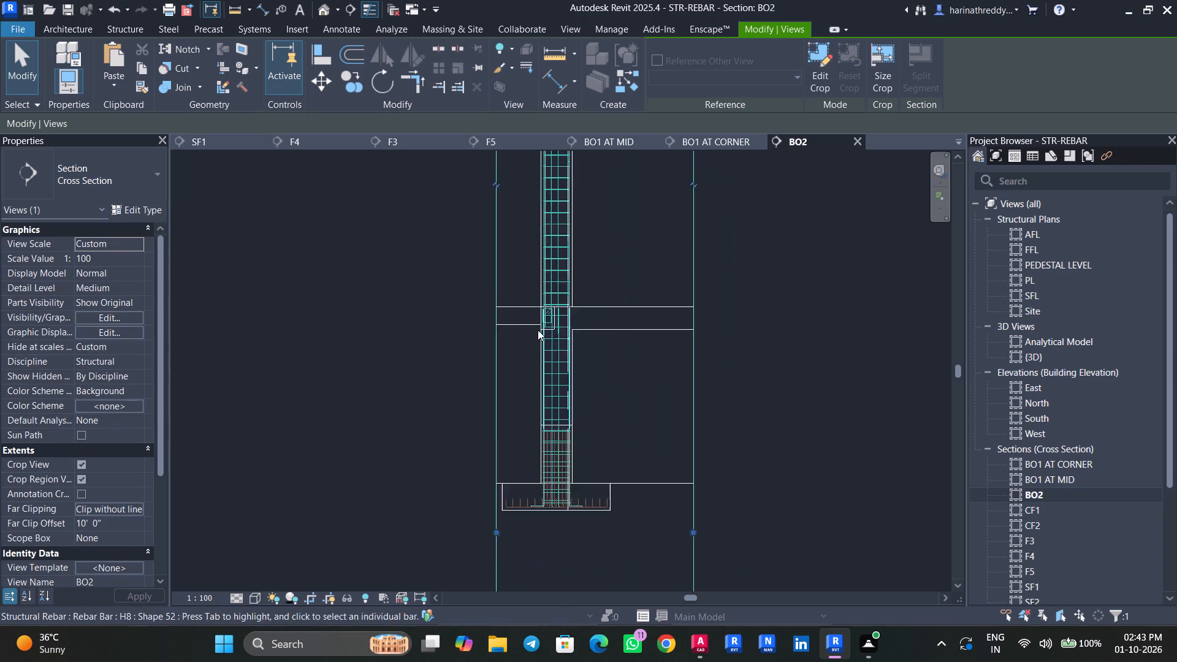
pyautogui.scroll(9, 538, 330)
pyautogui.scroll(4, 535, 260)
pyautogui.click(543, 263)
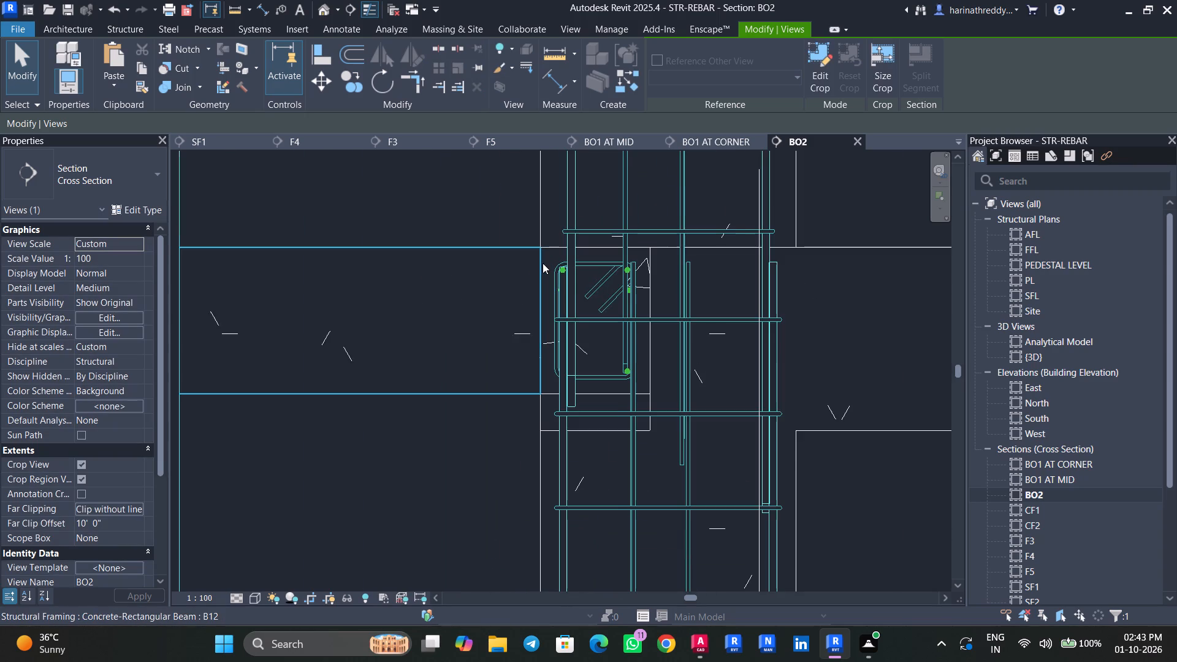
pyautogui.click(471, 196)
pyautogui.click(540, 268)
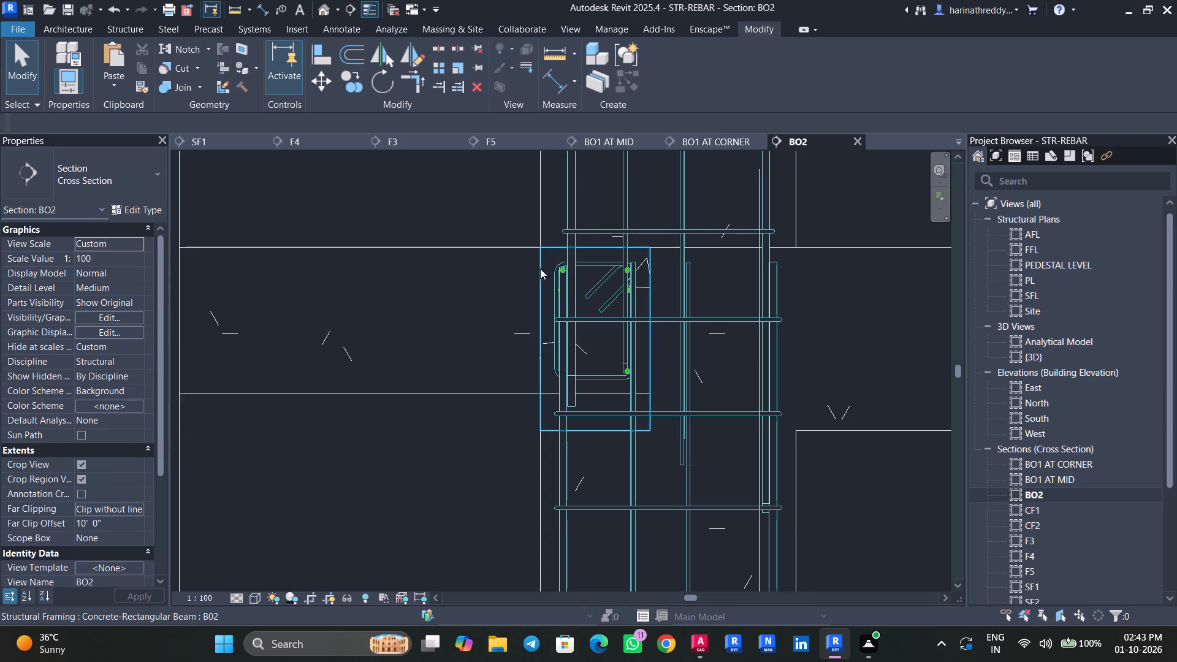
pyautogui.scroll(-4, 540, 268)
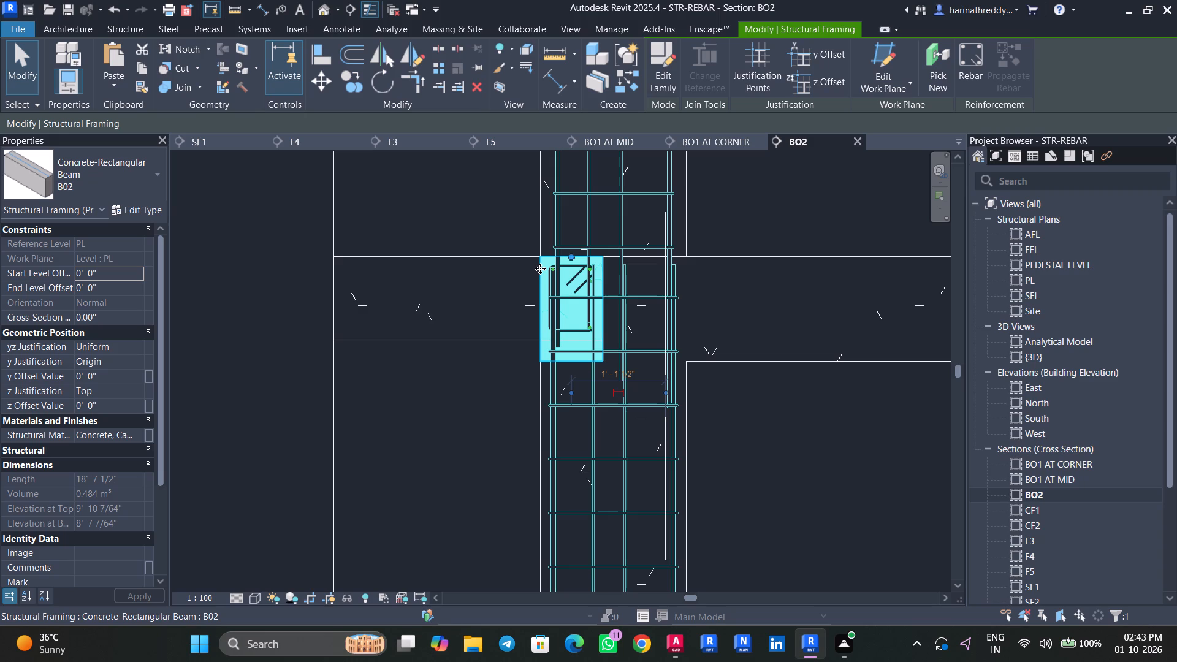
pyautogui.press('Escape')
pyautogui.press('Escape')
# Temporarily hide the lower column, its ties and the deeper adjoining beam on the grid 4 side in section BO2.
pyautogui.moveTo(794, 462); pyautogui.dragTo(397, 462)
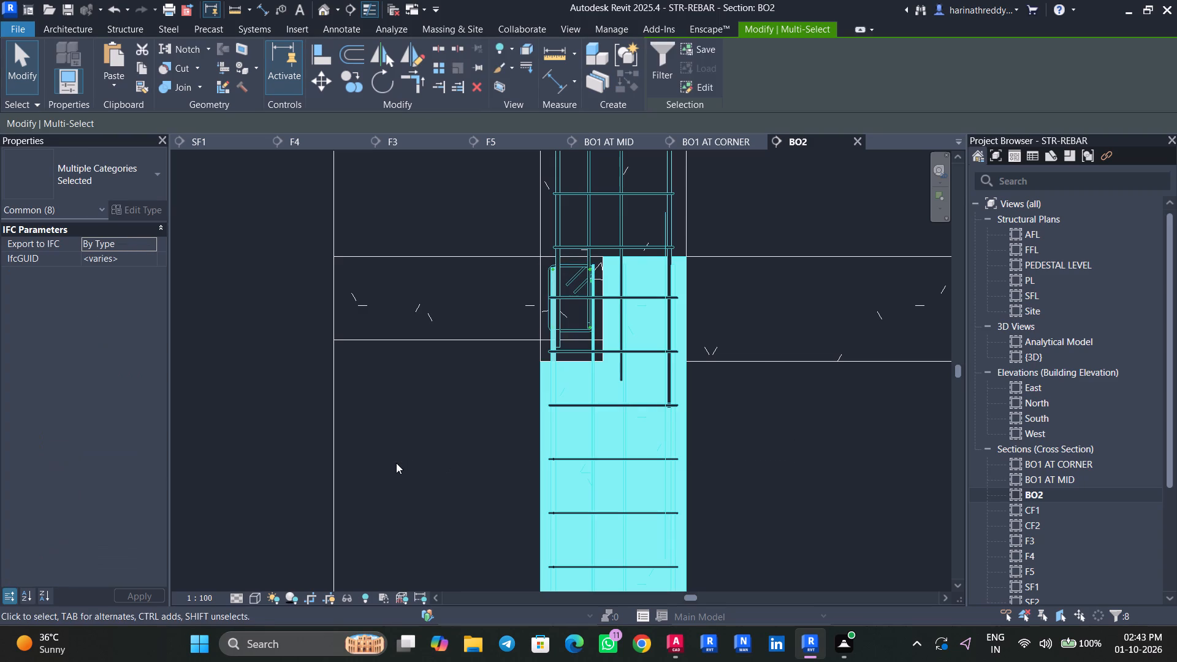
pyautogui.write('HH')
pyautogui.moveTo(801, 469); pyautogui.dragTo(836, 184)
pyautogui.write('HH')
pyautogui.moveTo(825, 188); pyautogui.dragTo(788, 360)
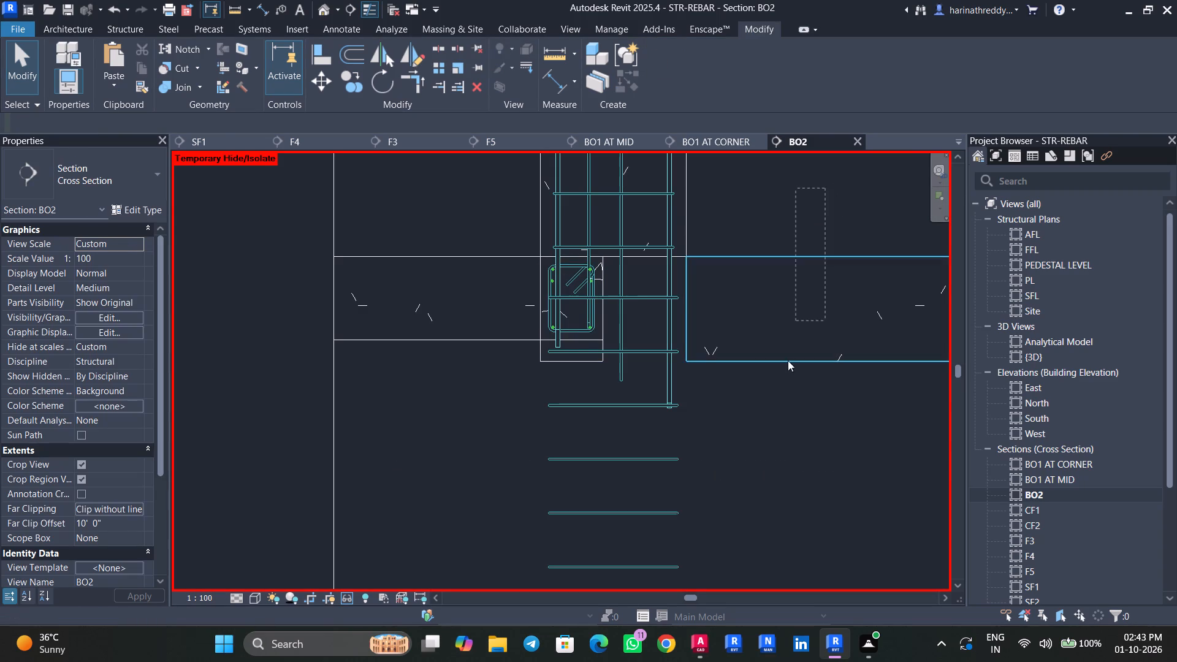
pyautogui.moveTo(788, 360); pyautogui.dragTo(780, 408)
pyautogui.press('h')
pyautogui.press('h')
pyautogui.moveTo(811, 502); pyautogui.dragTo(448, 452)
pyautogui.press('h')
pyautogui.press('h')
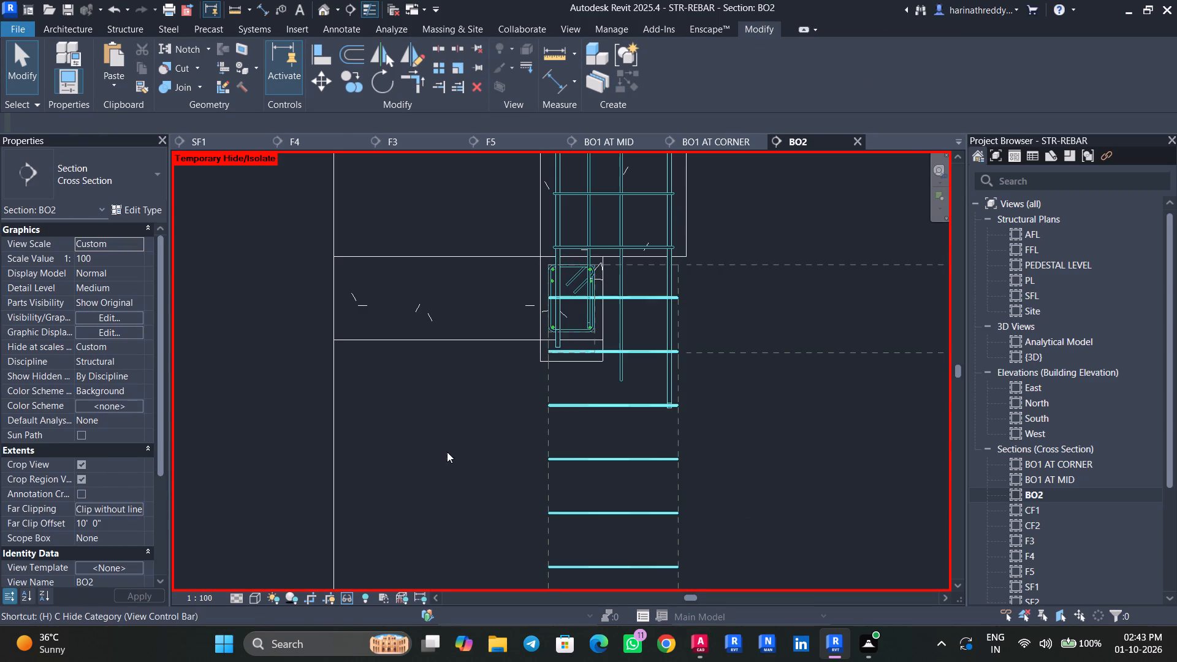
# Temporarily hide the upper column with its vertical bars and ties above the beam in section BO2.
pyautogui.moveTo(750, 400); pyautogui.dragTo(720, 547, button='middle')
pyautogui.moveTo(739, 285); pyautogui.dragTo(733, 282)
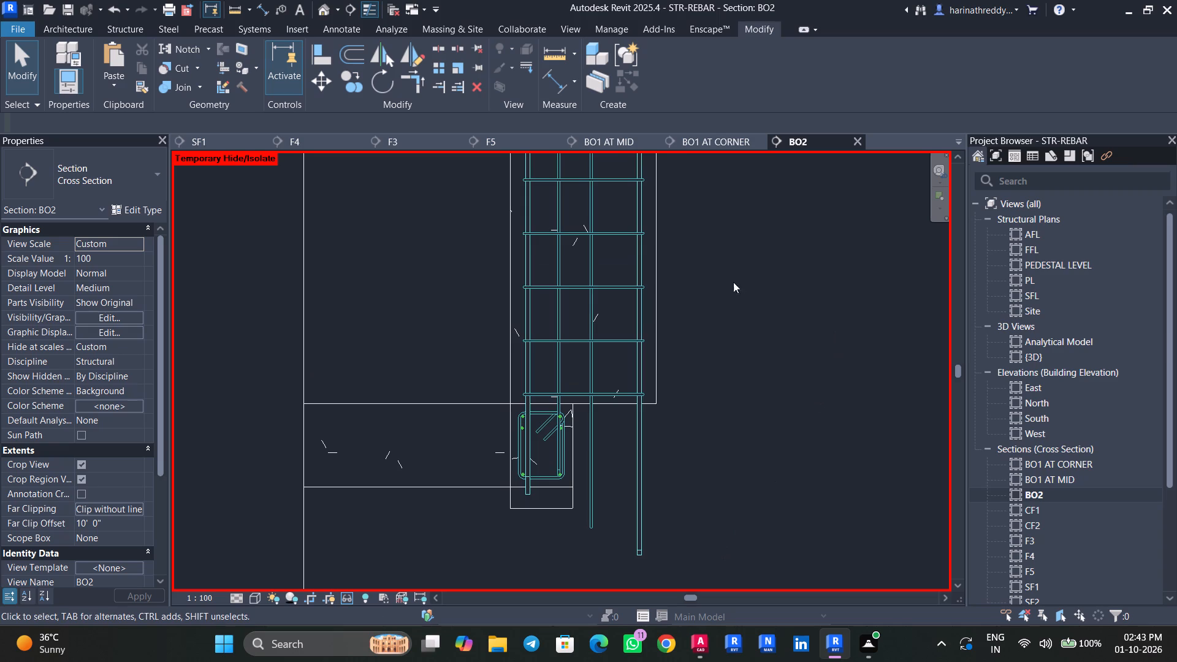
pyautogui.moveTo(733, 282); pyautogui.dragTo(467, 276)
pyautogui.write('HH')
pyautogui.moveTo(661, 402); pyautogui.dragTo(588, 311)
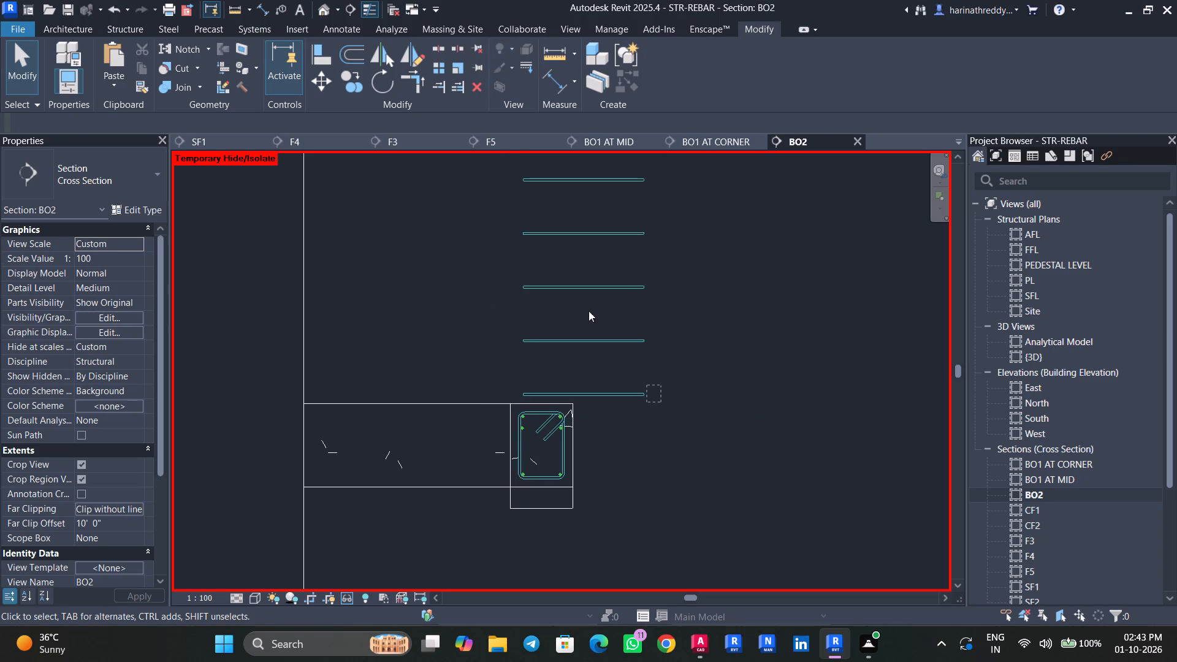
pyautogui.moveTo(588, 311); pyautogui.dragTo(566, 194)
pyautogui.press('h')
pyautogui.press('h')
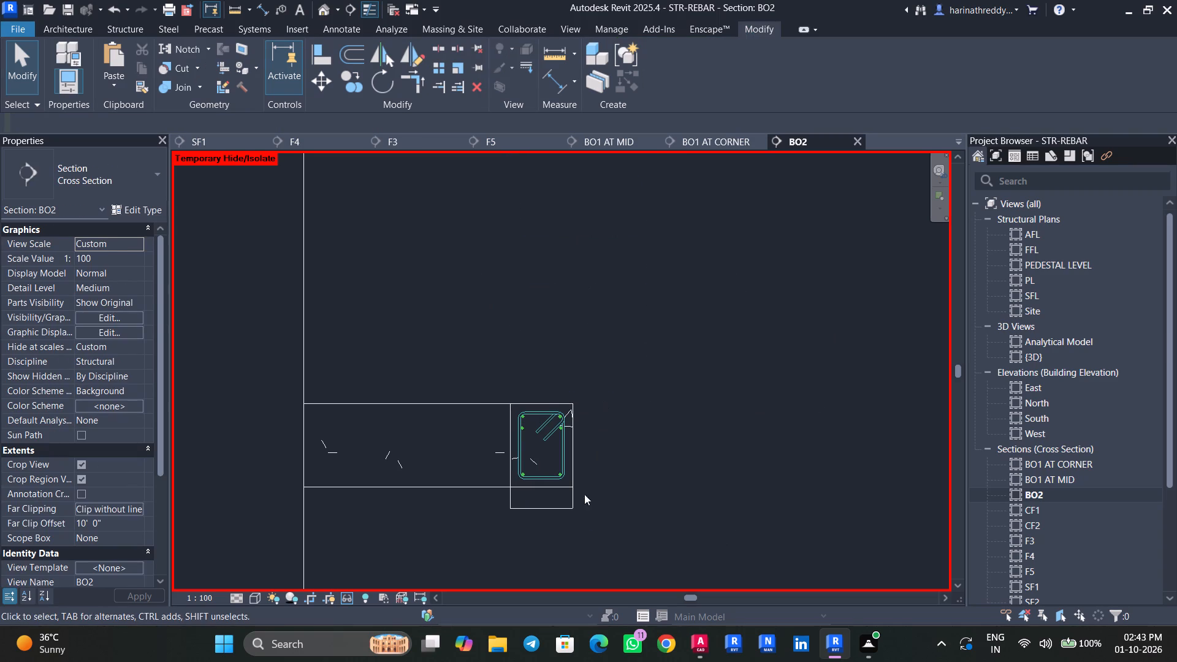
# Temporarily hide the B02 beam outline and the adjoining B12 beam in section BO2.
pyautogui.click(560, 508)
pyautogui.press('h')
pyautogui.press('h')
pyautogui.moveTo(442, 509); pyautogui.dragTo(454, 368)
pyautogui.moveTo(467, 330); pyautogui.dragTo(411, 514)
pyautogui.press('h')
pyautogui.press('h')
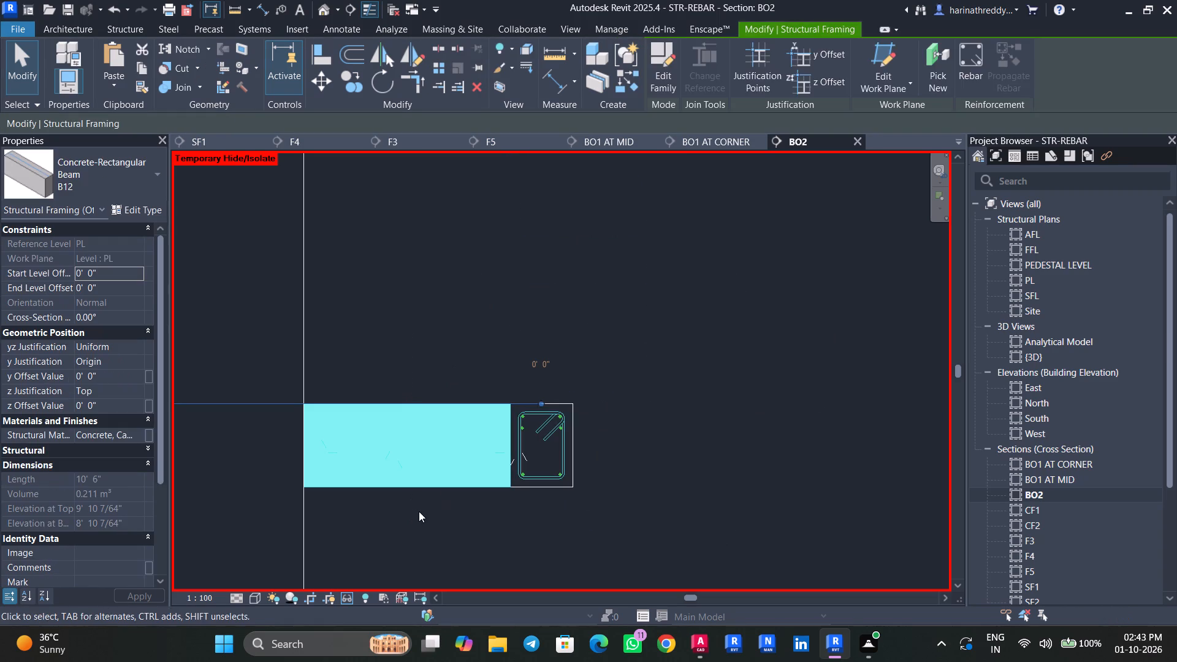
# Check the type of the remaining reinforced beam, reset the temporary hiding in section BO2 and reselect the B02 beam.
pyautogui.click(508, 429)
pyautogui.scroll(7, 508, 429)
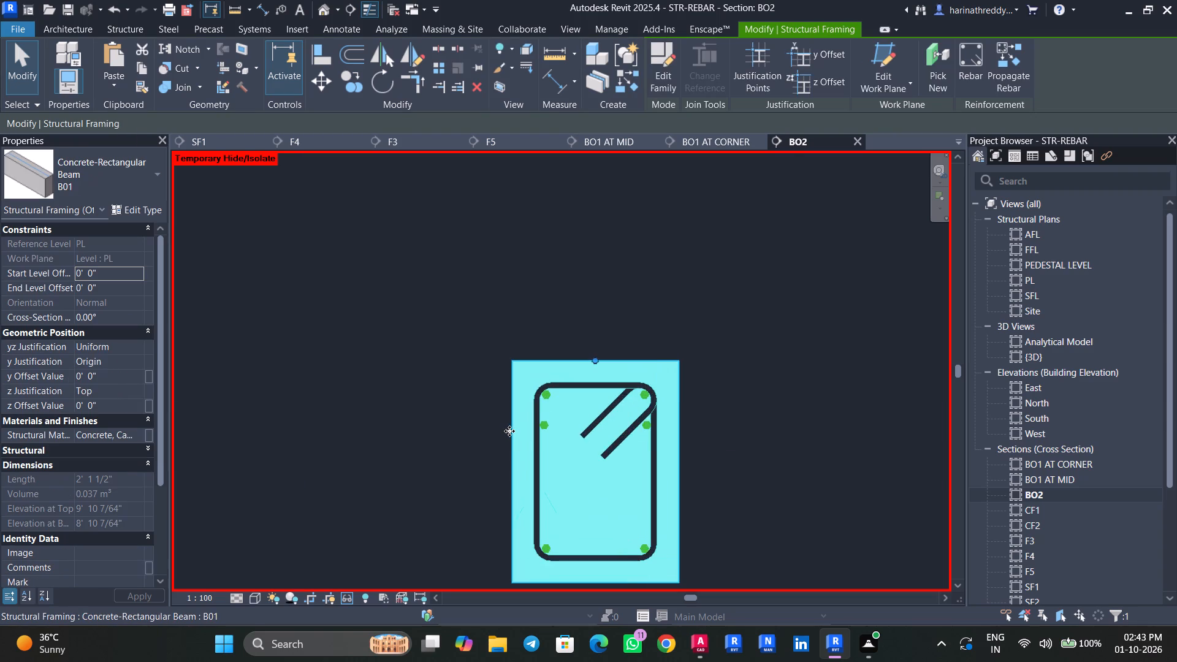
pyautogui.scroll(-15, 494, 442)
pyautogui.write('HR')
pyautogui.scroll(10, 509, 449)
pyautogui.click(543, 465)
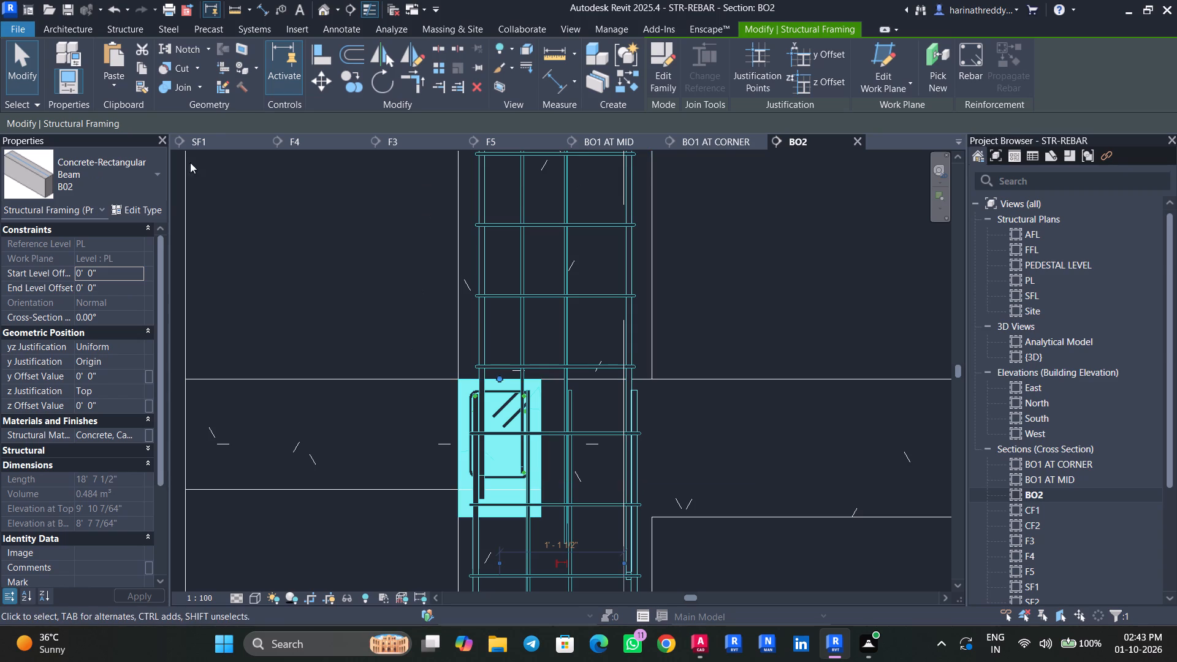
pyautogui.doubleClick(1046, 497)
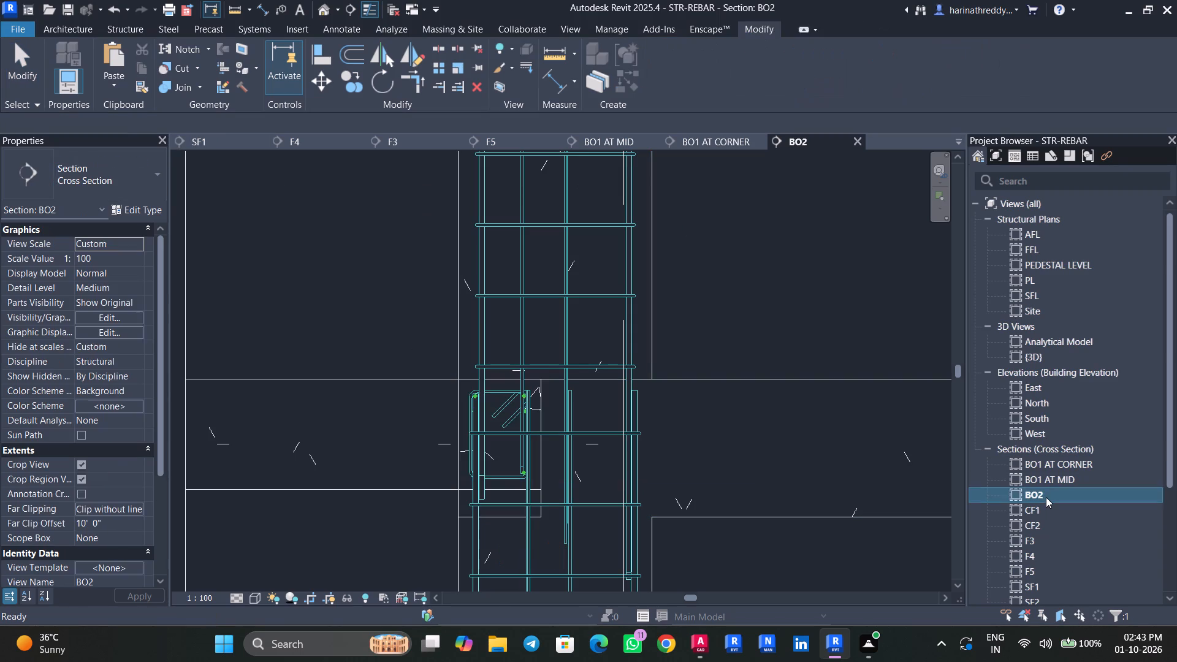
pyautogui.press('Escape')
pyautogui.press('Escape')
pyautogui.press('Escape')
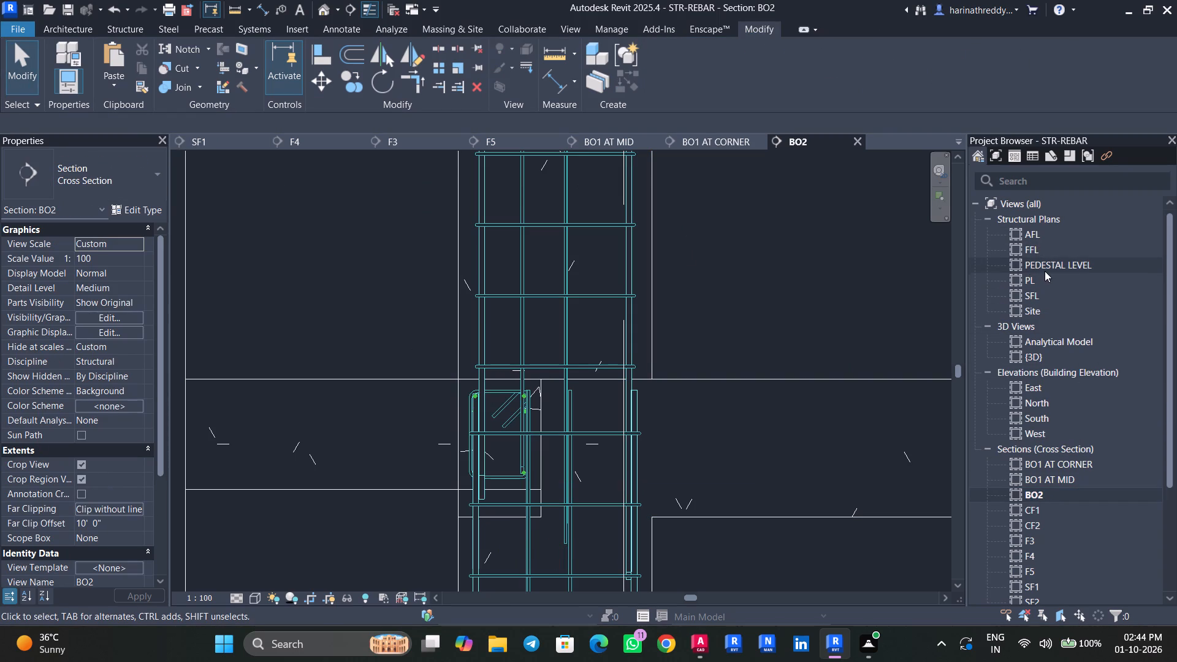
# In the PL plan, shorten the BO2 section's far clip offset to about 5' 9" and pull its lower extent in close to grid 5.
pyautogui.doubleClick(1043, 279)
pyautogui.click(569, 405)
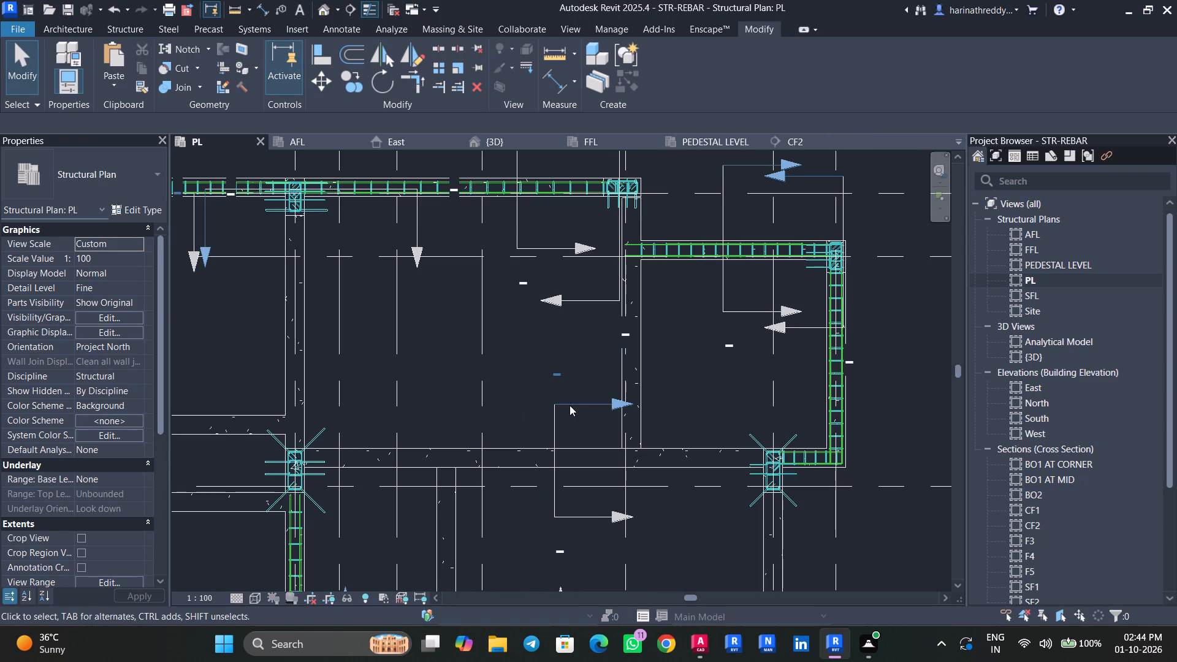
pyautogui.press('Escape')
pyautogui.click(612, 408)
pyautogui.scroll(-1, 612, 408)
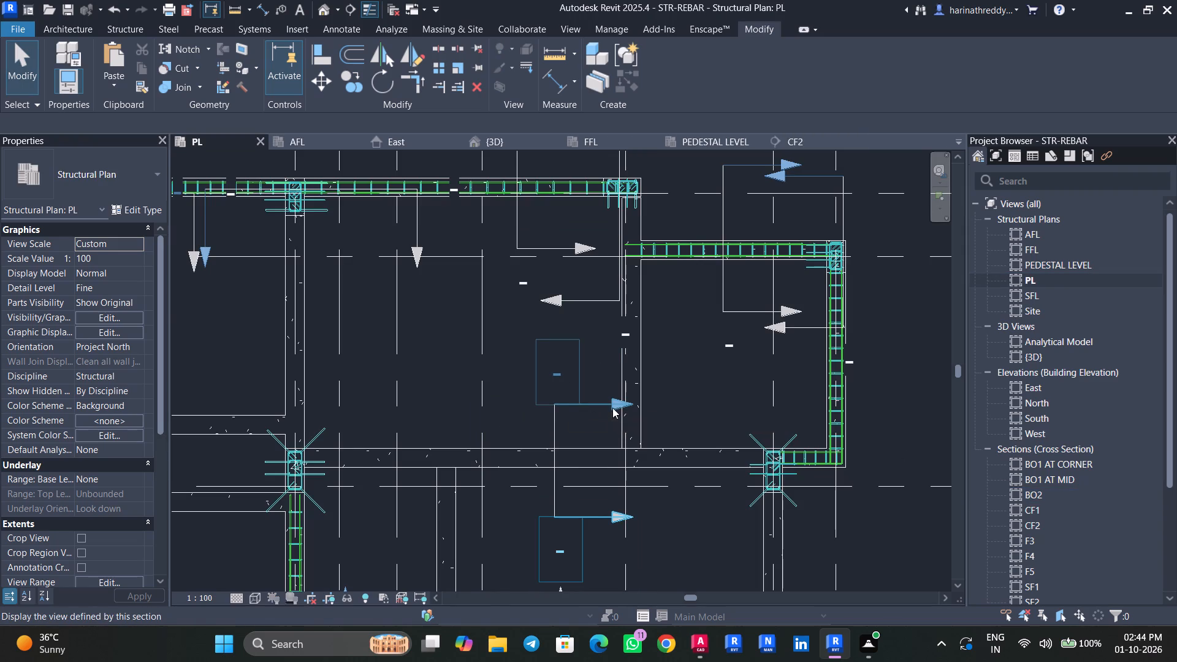
pyautogui.scroll(-6, 612, 408)
pyautogui.press('Escape')
pyautogui.click(606, 446)
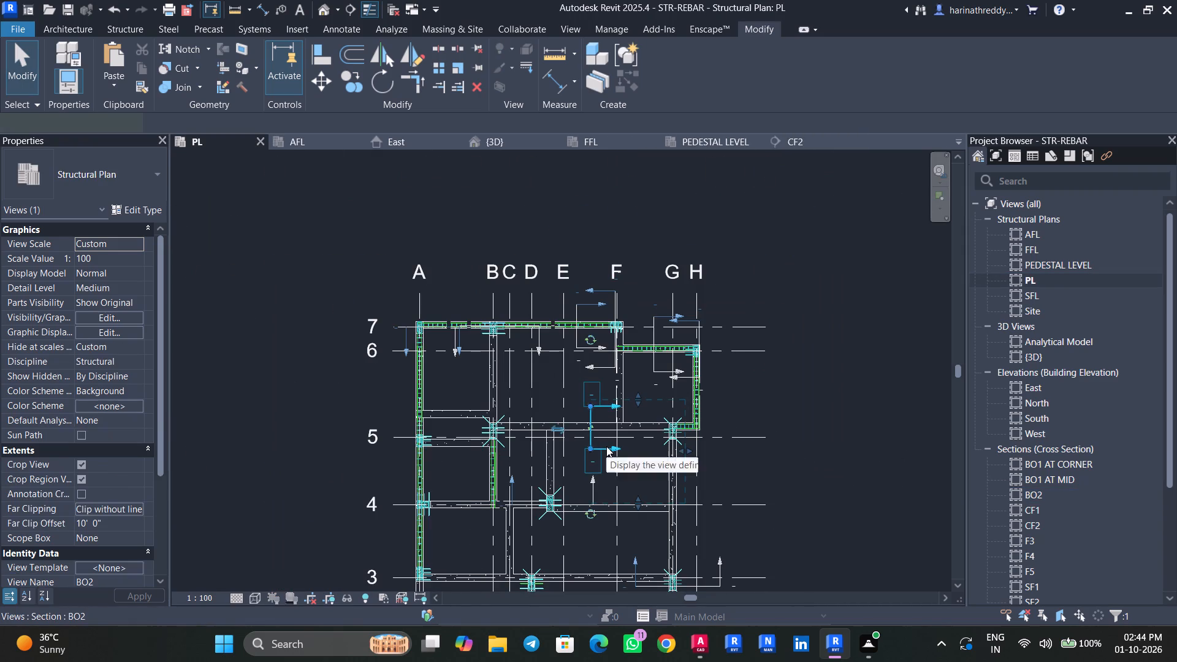
pyautogui.moveTo(684, 451); pyautogui.dragTo(643, 443)
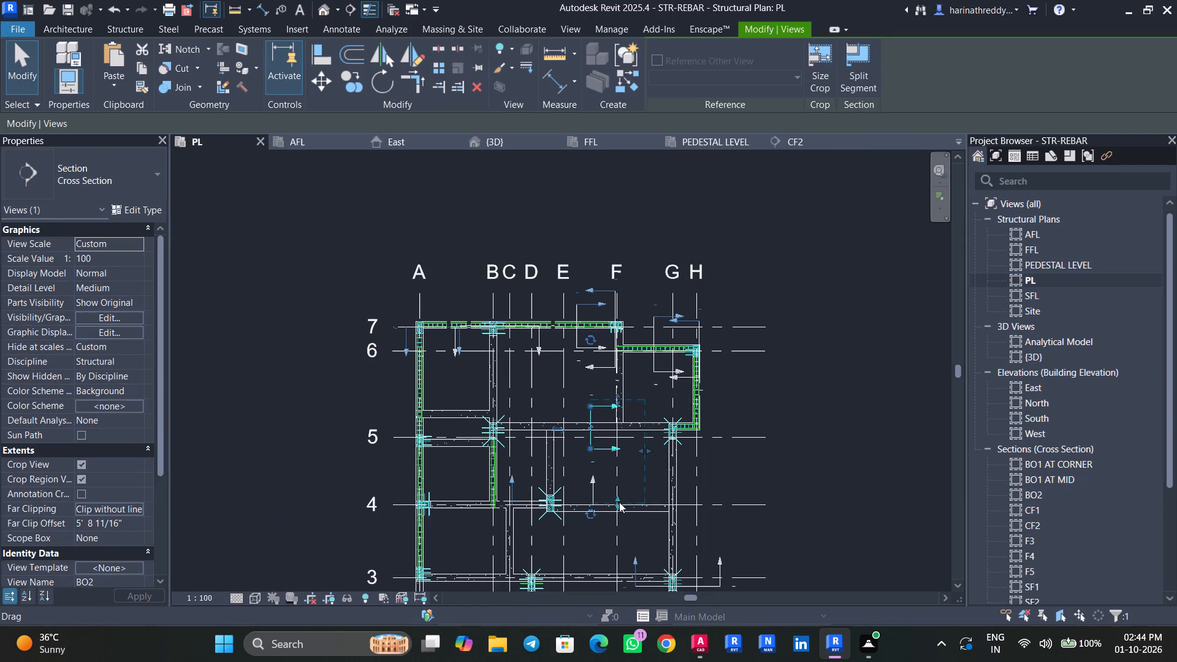
pyautogui.moveTo(619, 502); pyautogui.dragTo(625, 459)
# Reopen the BO2 section view and temporarily hide the B12 beam adjoining the B02 beam.
pyautogui.rightClick(614, 446)
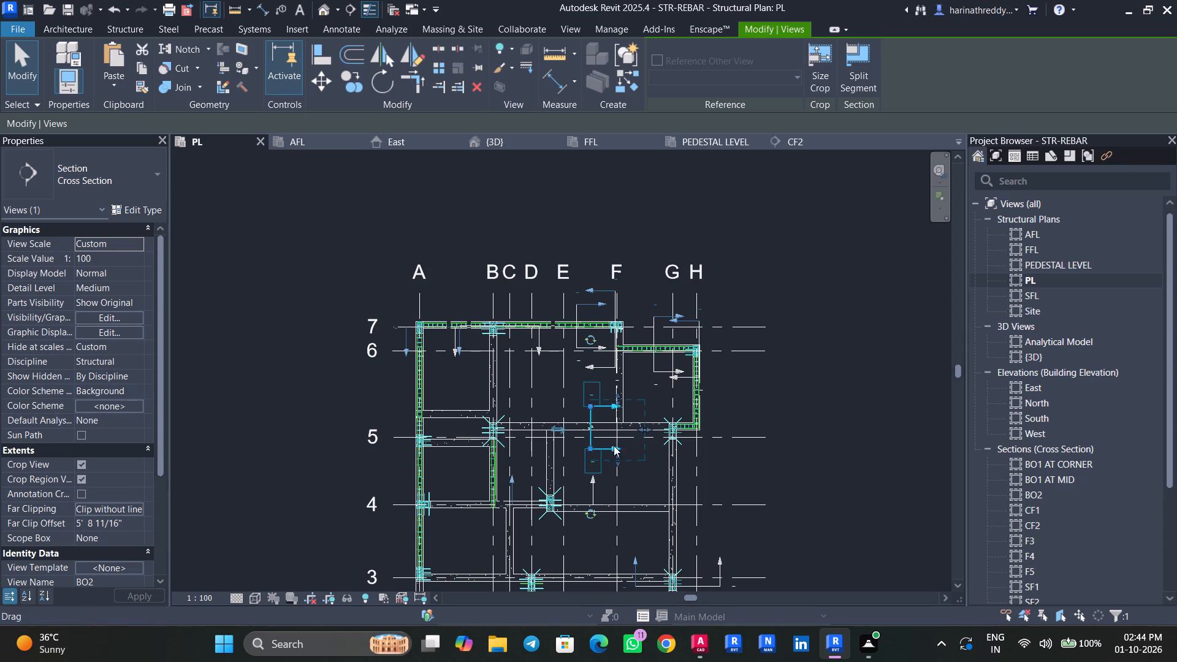
pyautogui.click(677, 93)
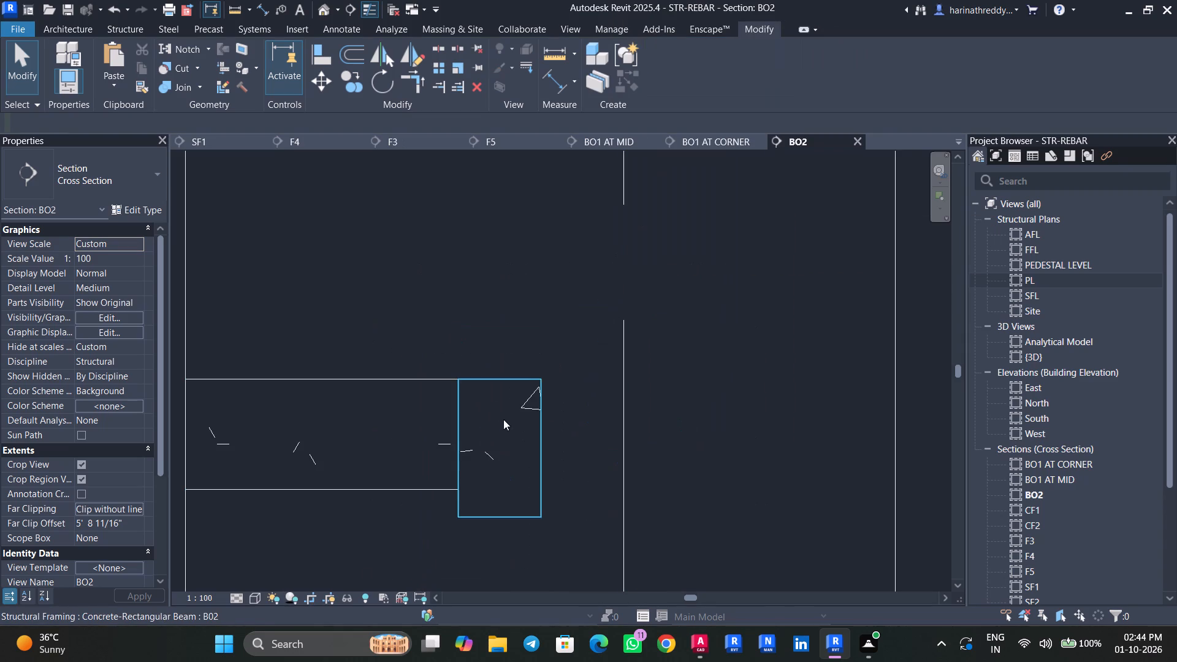
pyautogui.click(535, 421)
pyautogui.scroll(-9, 535, 421)
pyautogui.press('Escape')
pyautogui.press('Escape')
pyautogui.moveTo(490, 367); pyautogui.dragTo(457, 444)
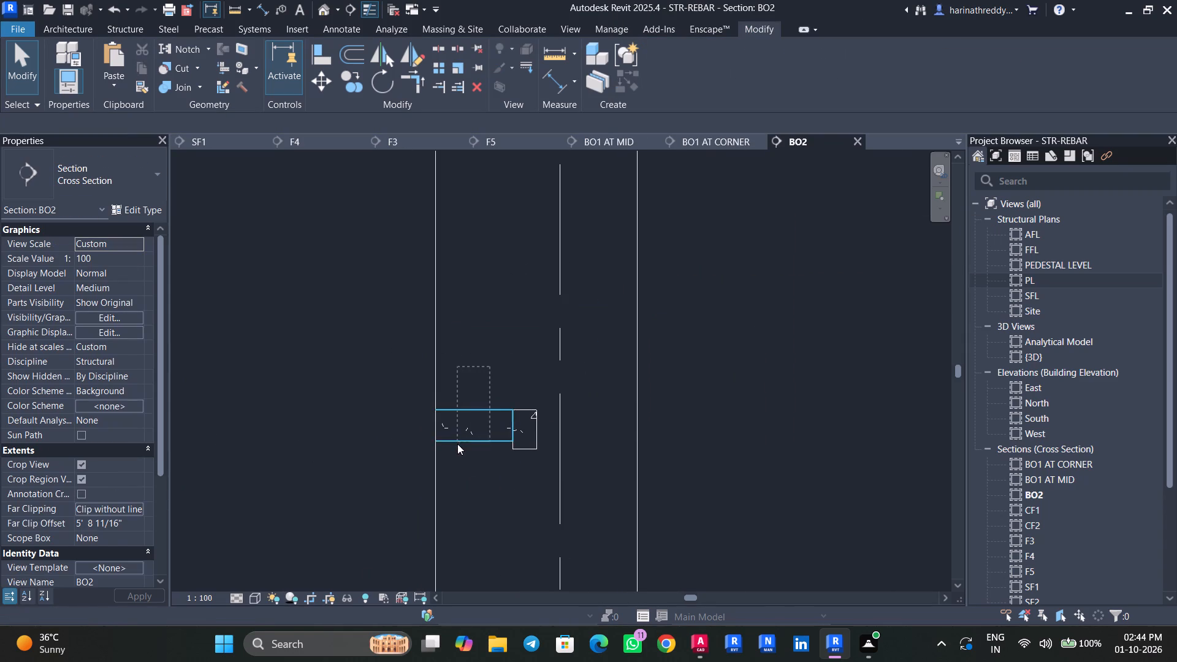
pyautogui.moveTo(457, 444); pyautogui.dragTo(457, 444)
pyautogui.write('HH')
# Set the rebar cover of the B02 beam in section BO2 to BEAM <30 mm>.
pyautogui.scroll(4, 524, 449)
pyautogui.click(524, 449)
pyautogui.scroll(3, 524, 449)
pyautogui.scroll(-1, 524, 449)
pyautogui.scroll(2, 524, 449)
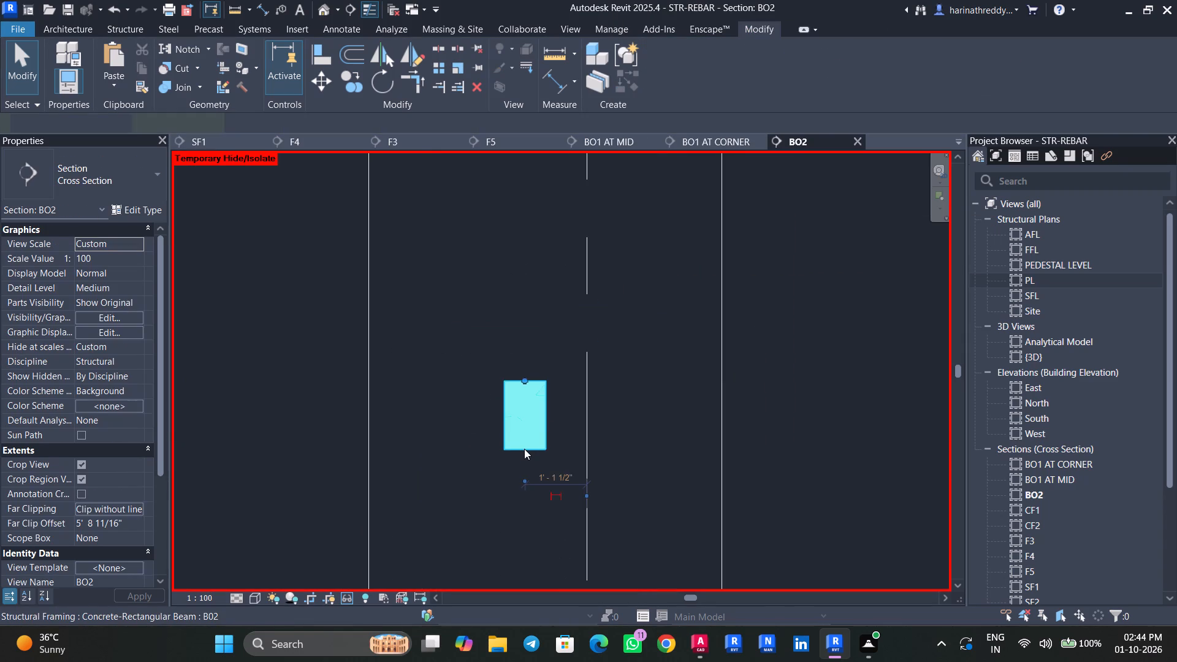
pyautogui.scroll(2, 524, 449)
pyautogui.click(110, 30)
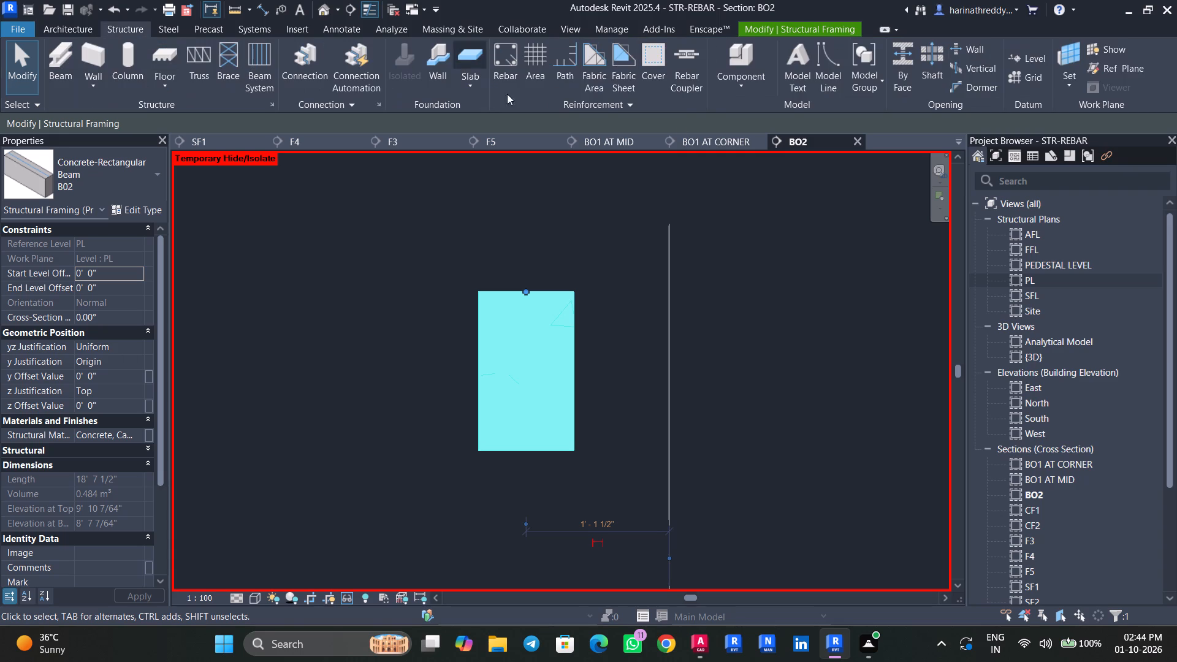
pyautogui.click(664, 80)
pyautogui.click(535, 287)
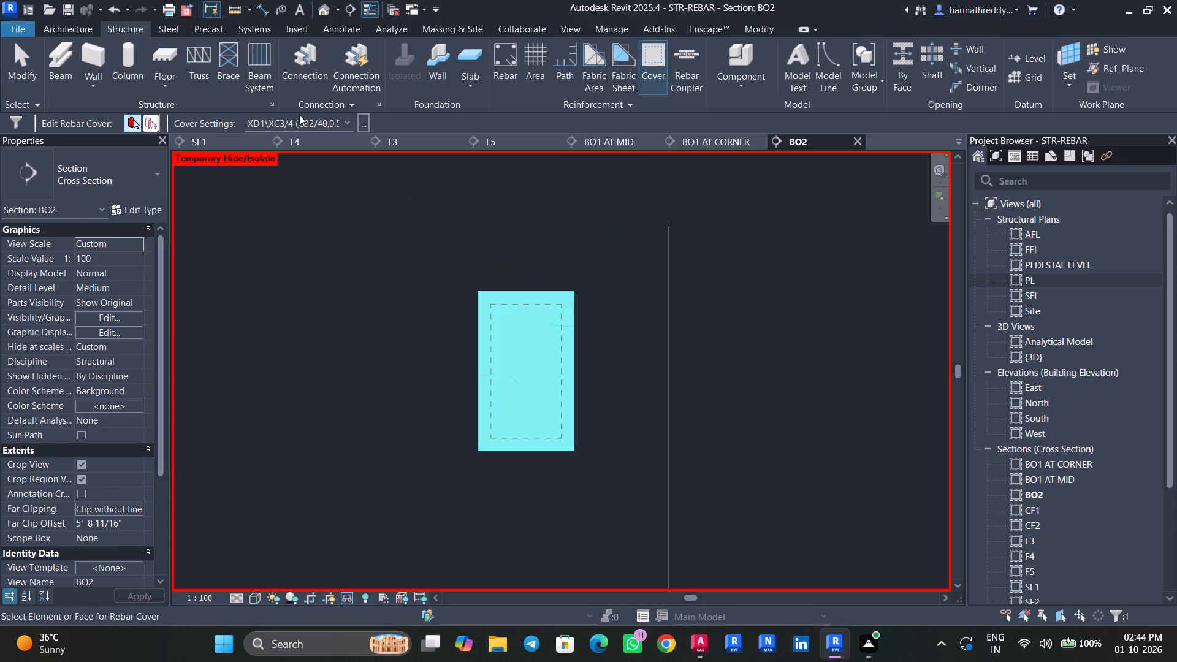
pyautogui.click(328, 123)
pyautogui.scroll(16, 299, 174)
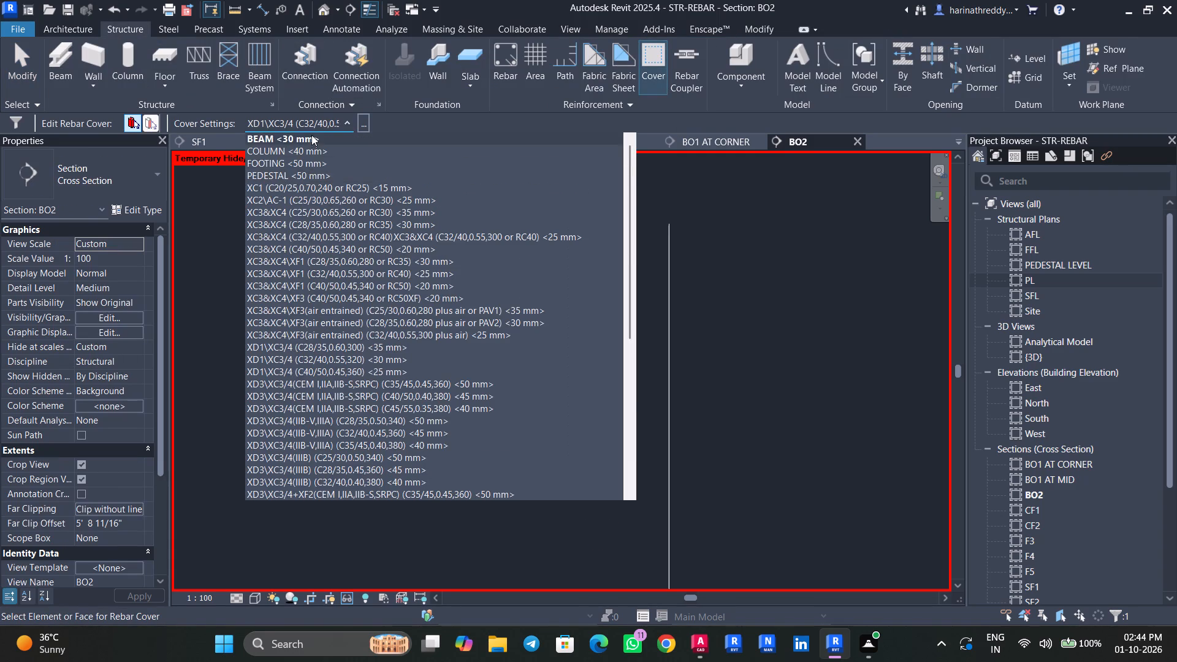
pyautogui.click(311, 135)
pyautogui.scroll(5, 574, 332)
pyautogui.press('Escape')
pyautogui.press('Escape')
# Place an H8 stirrup of shape 52 in the B02 beam, oriented parallel to the work plane.
pyautogui.click(571, 332)
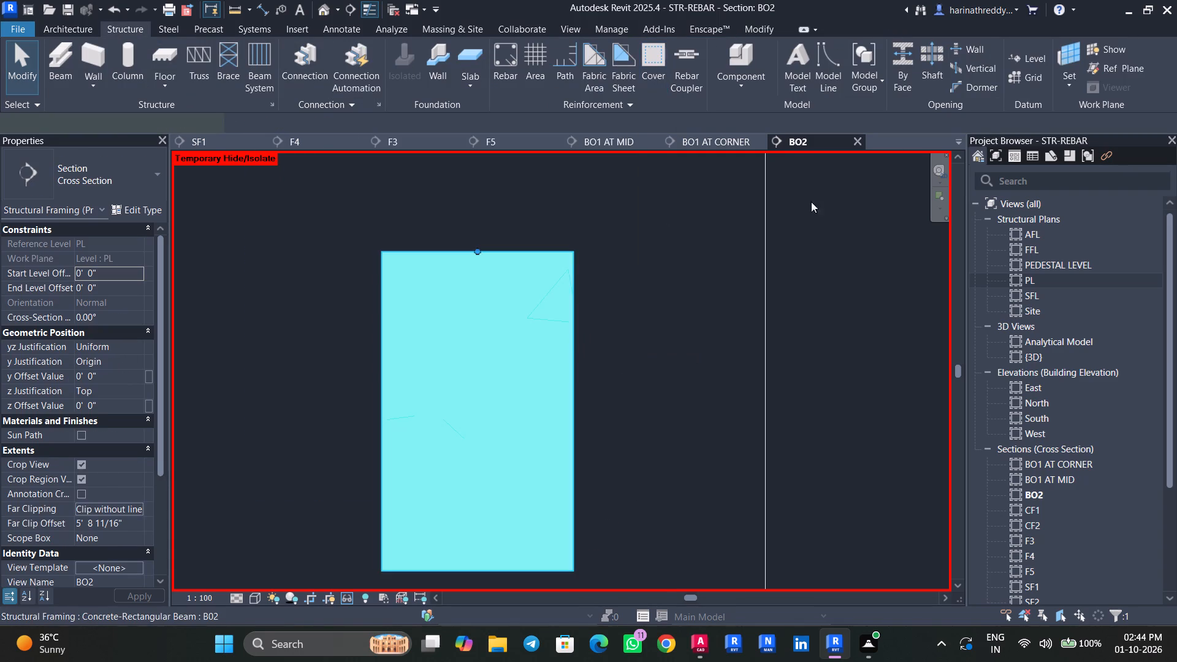
pyautogui.click(972, 63)
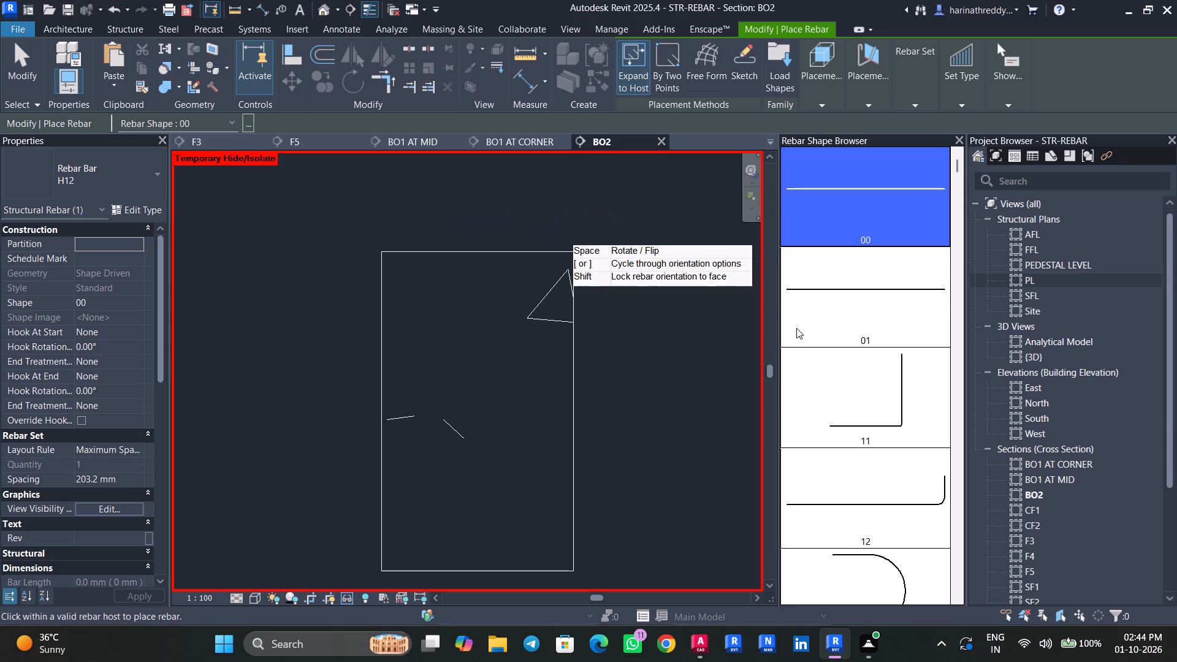
pyautogui.scroll(-20, 800, 339)
pyautogui.scroll(-6, 800, 339)
pyautogui.scroll(1, 817, 349)
pyautogui.scroll(-10, 817, 349)
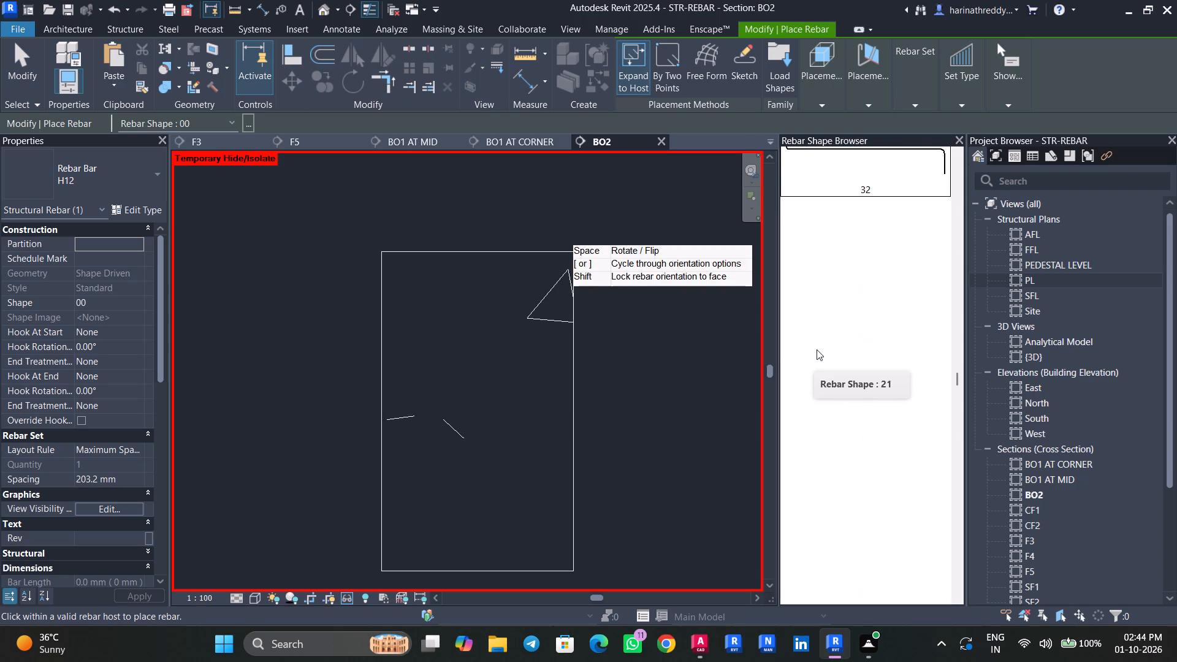
pyautogui.scroll(-17, 817, 349)
pyautogui.click(874, 387)
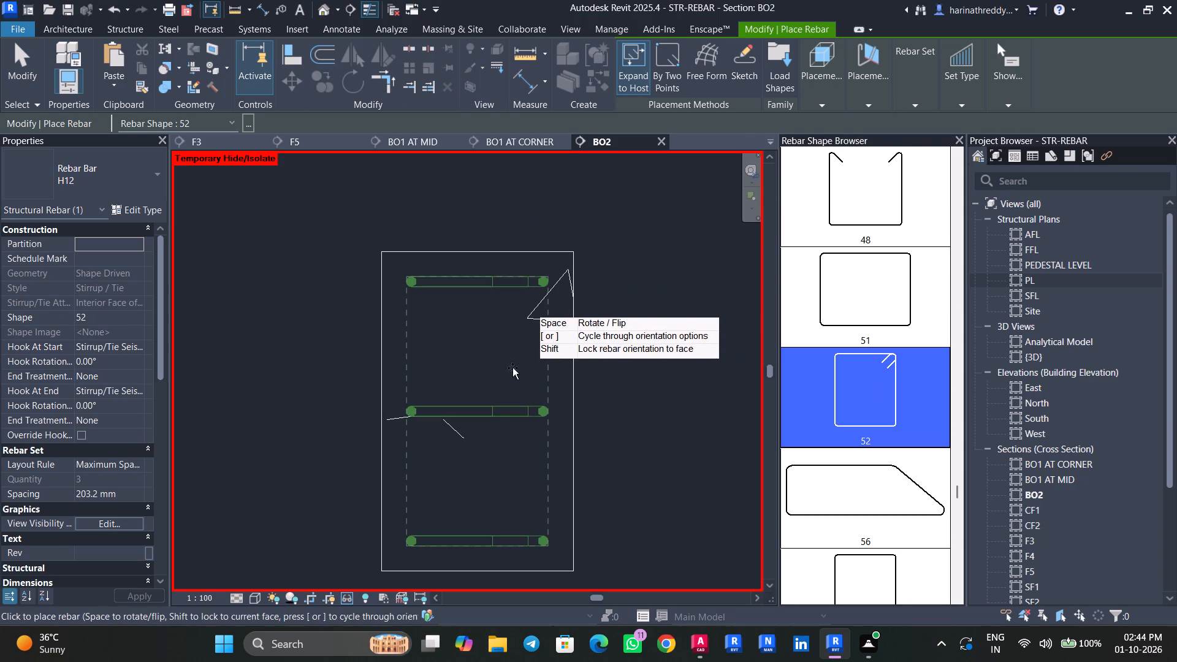
pyautogui.click(870, 103)
pyautogui.click(876, 134)
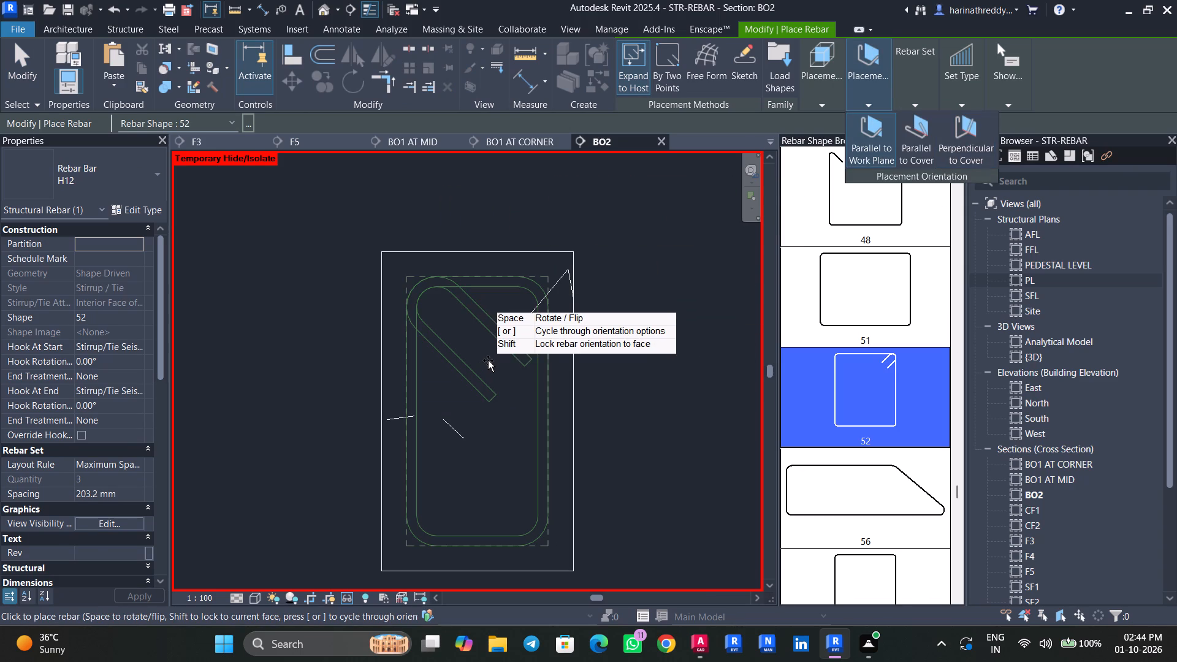
pyautogui.click(37, 160)
pyautogui.click(74, 275)
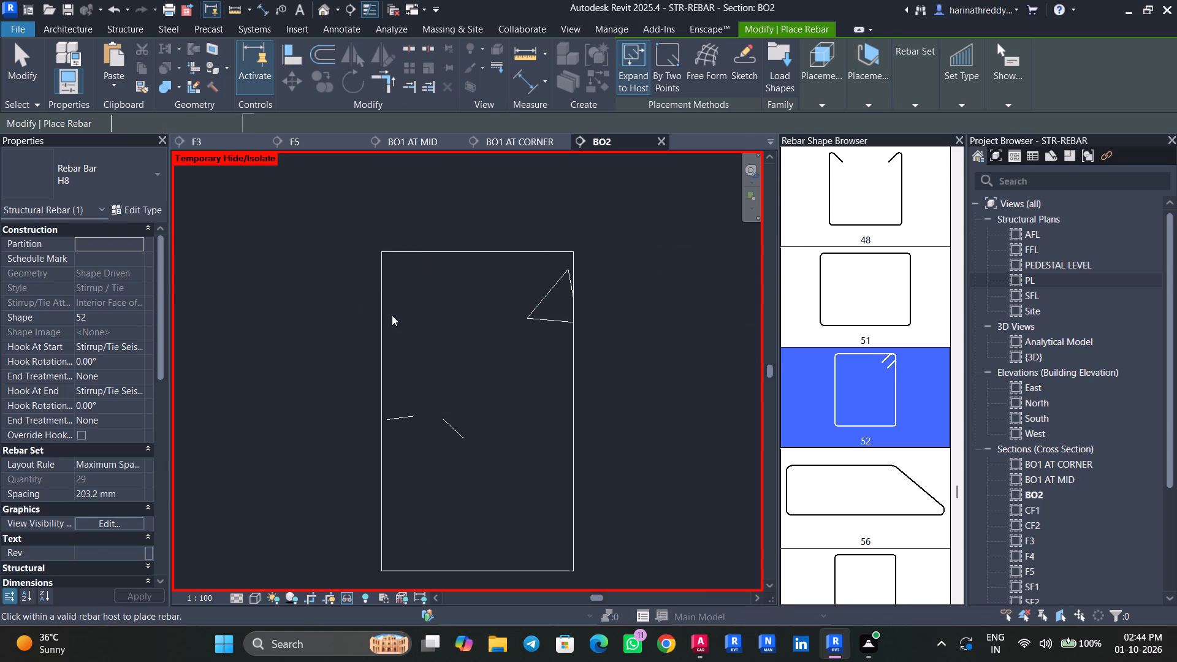
pyautogui.click(481, 345)
pyautogui.press('Escape')
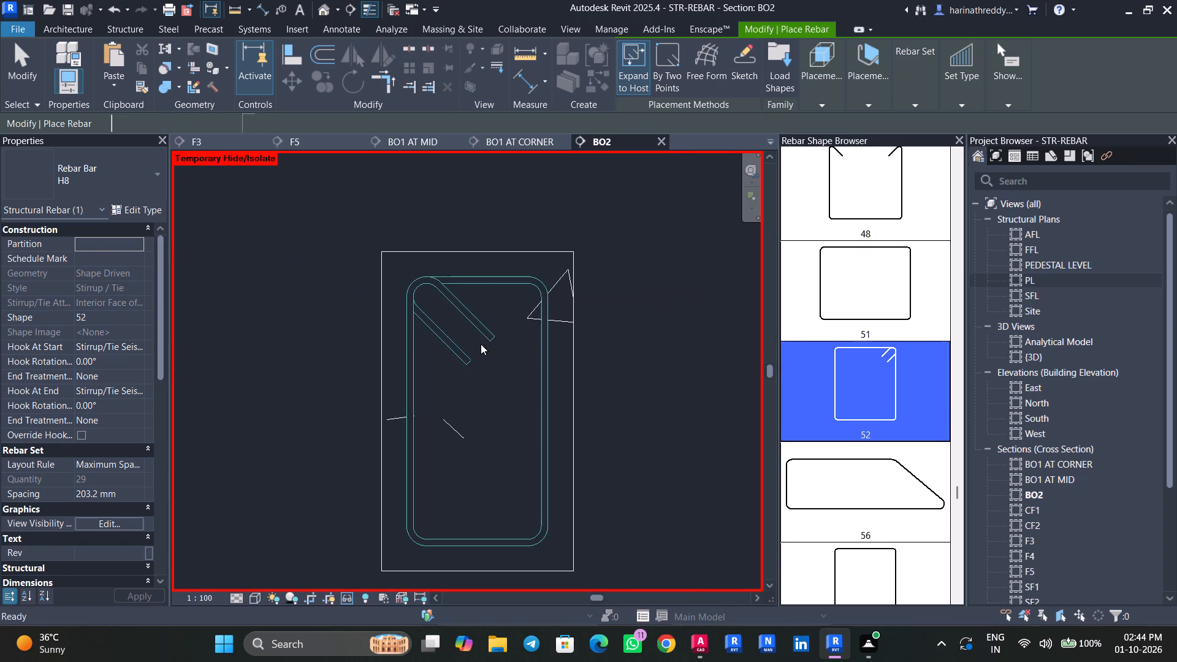
pyautogui.press('Escape')
# Set the B02 stirrup set's maximum spacing to 8".
pyautogui.click(455, 351)
pyautogui.click(126, 523)
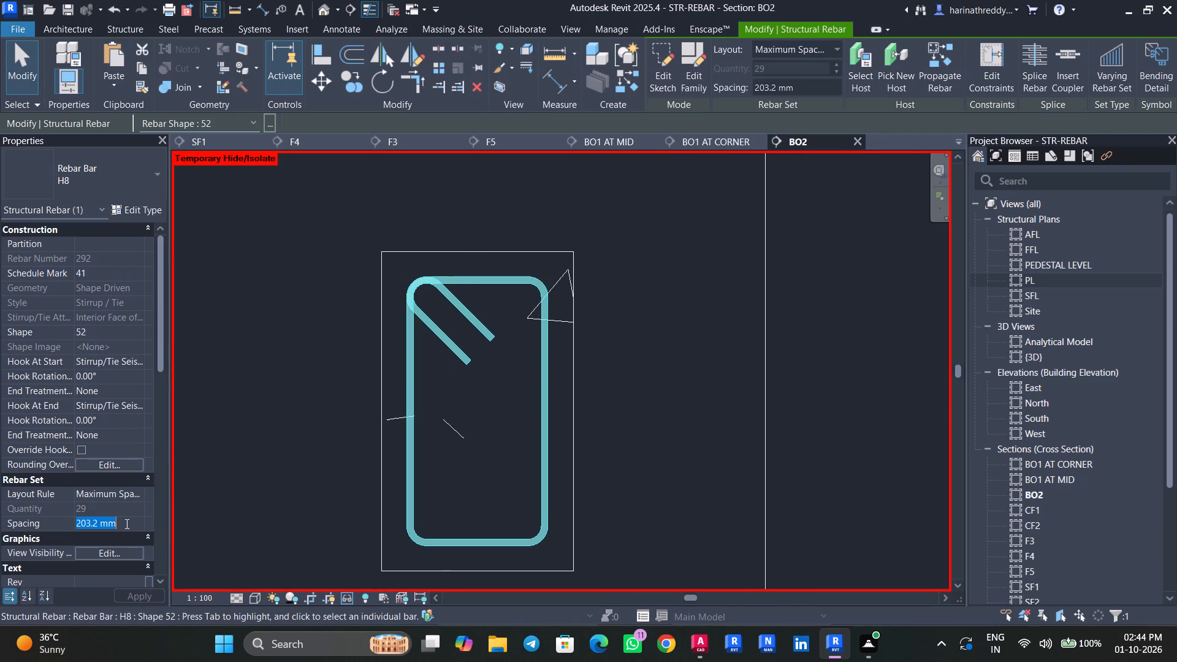
pyautogui.write('8"')
pyautogui.press('Return')
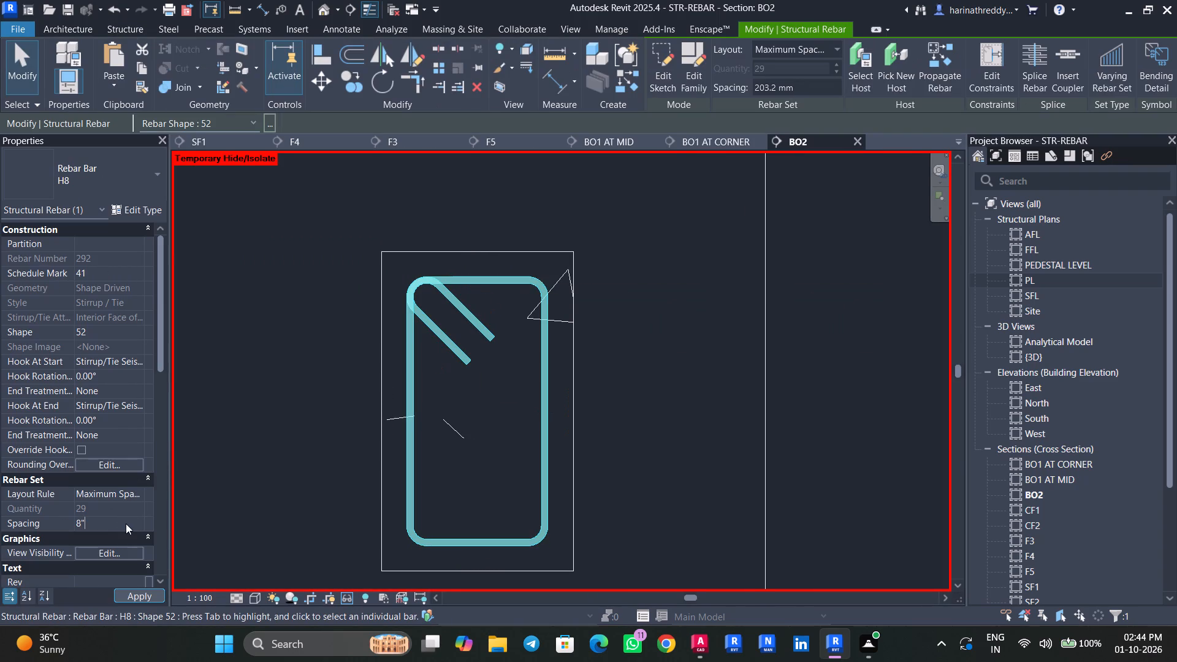
pyautogui.click(148, 593)
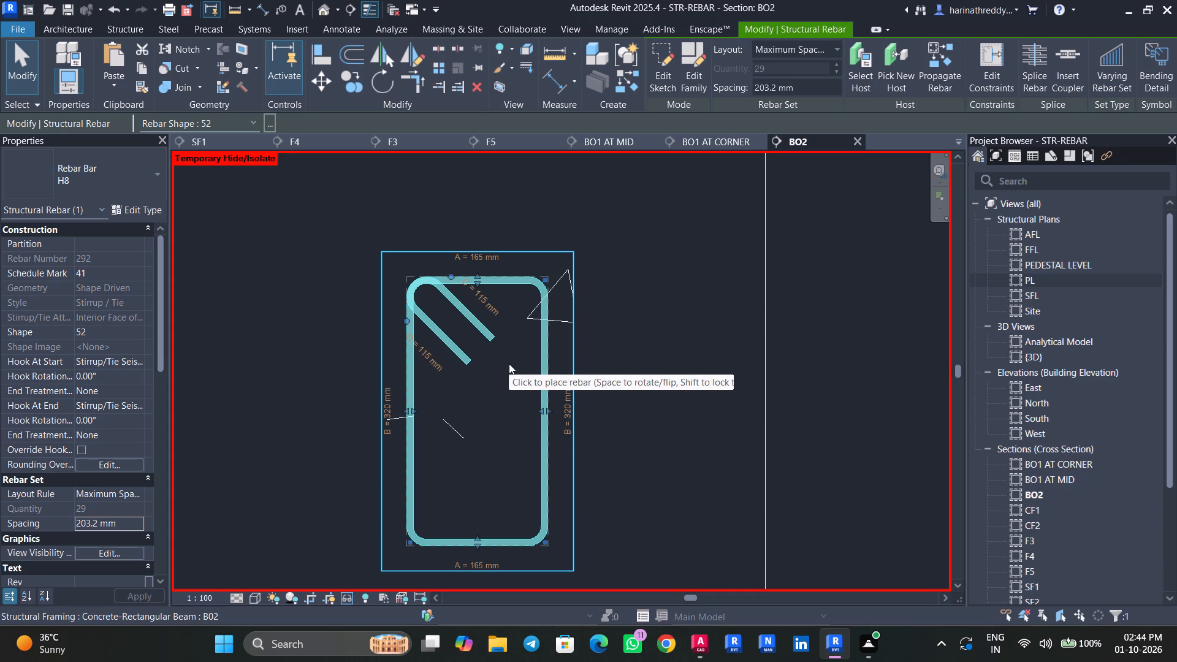
pyautogui.press('Escape')
pyautogui.press('Escape')
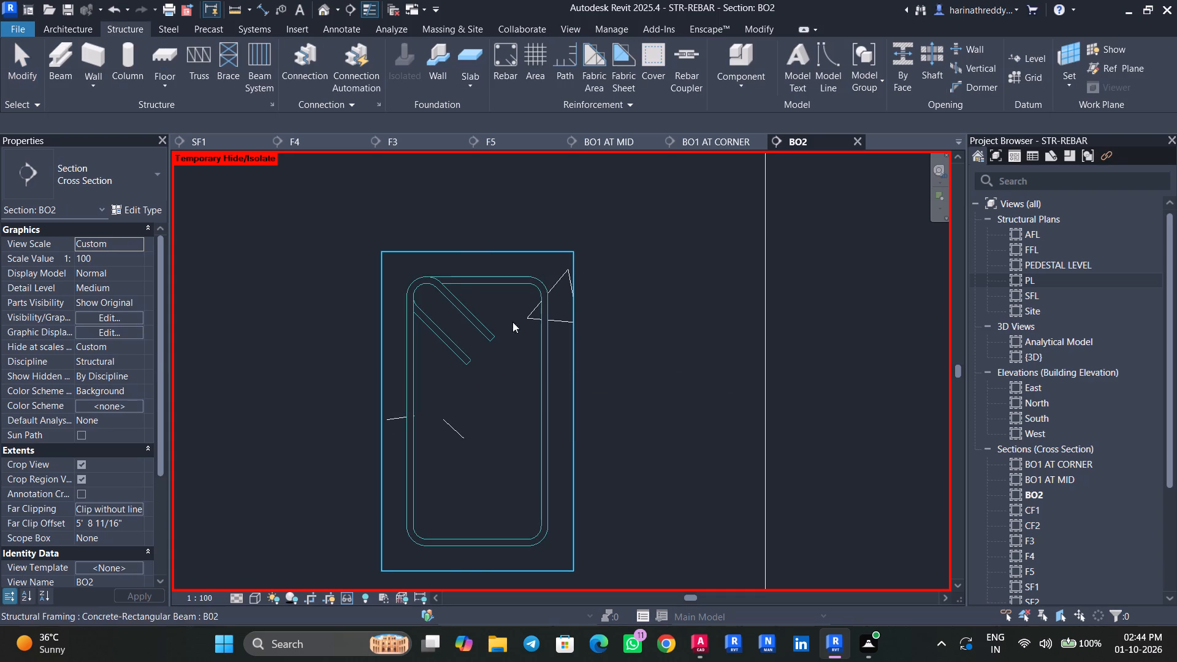
# Place a fixed-number set of 2 straight H12 bars, shape 00, perpendicular to cover along the left leg of the B02 stirrup.
pyautogui.click(577, 272)
pyautogui.click(979, 57)
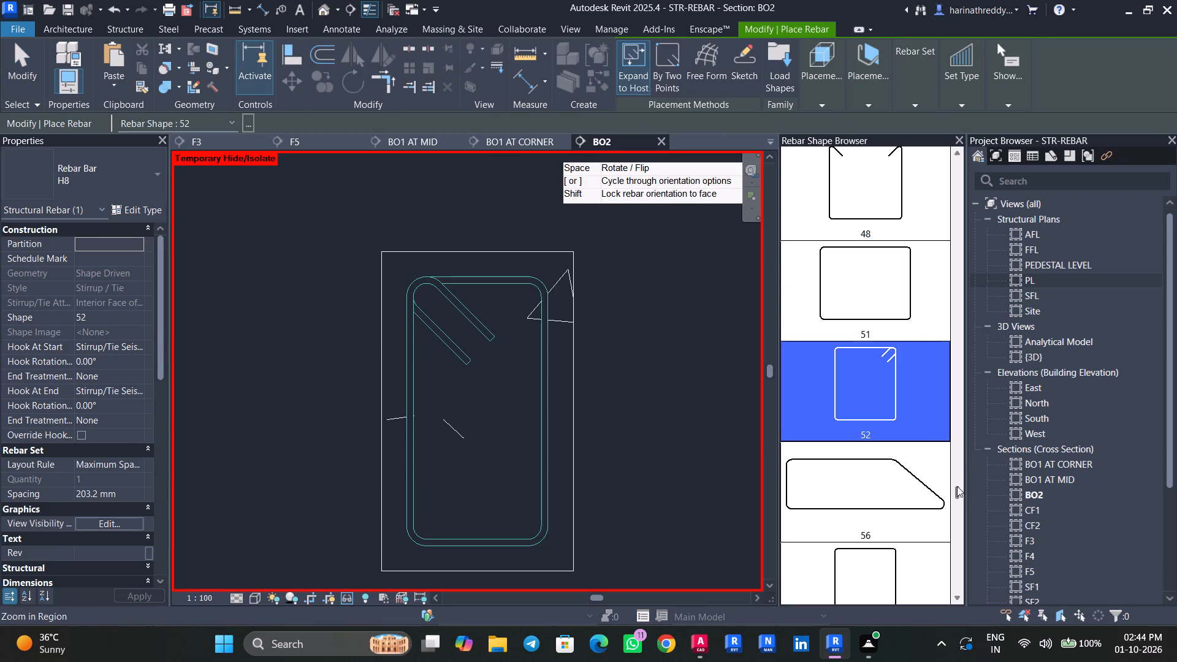
pyautogui.moveTo(959, 487); pyautogui.dragTo(928, 154)
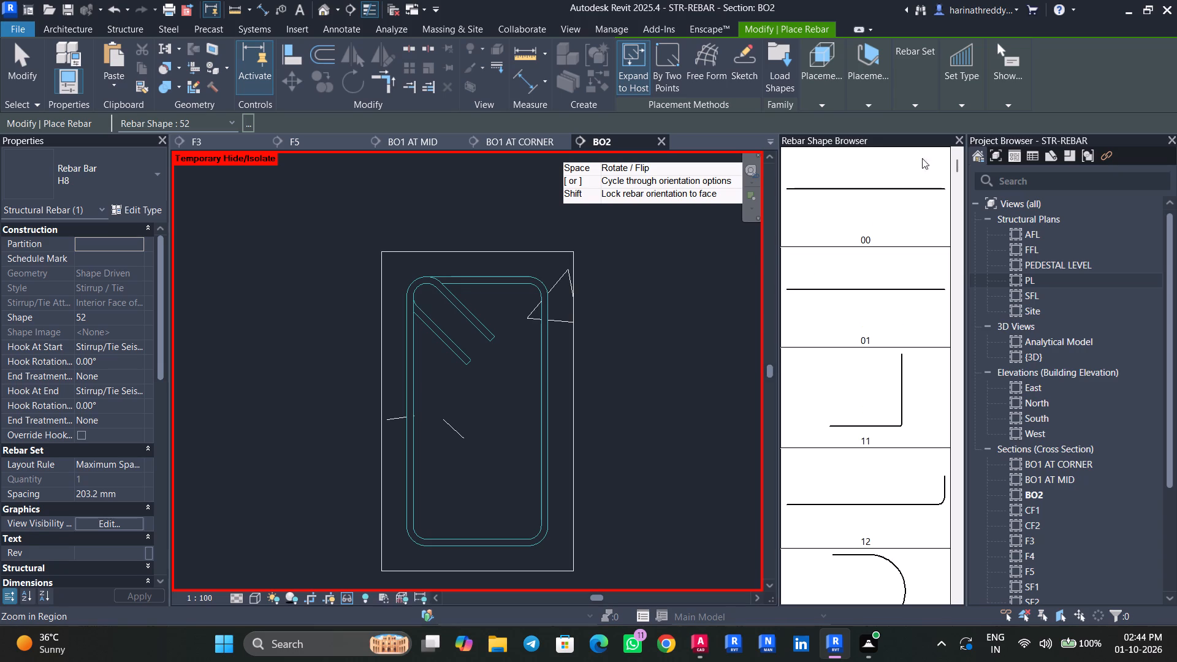
pyautogui.click(910, 166)
pyautogui.click(64, 182)
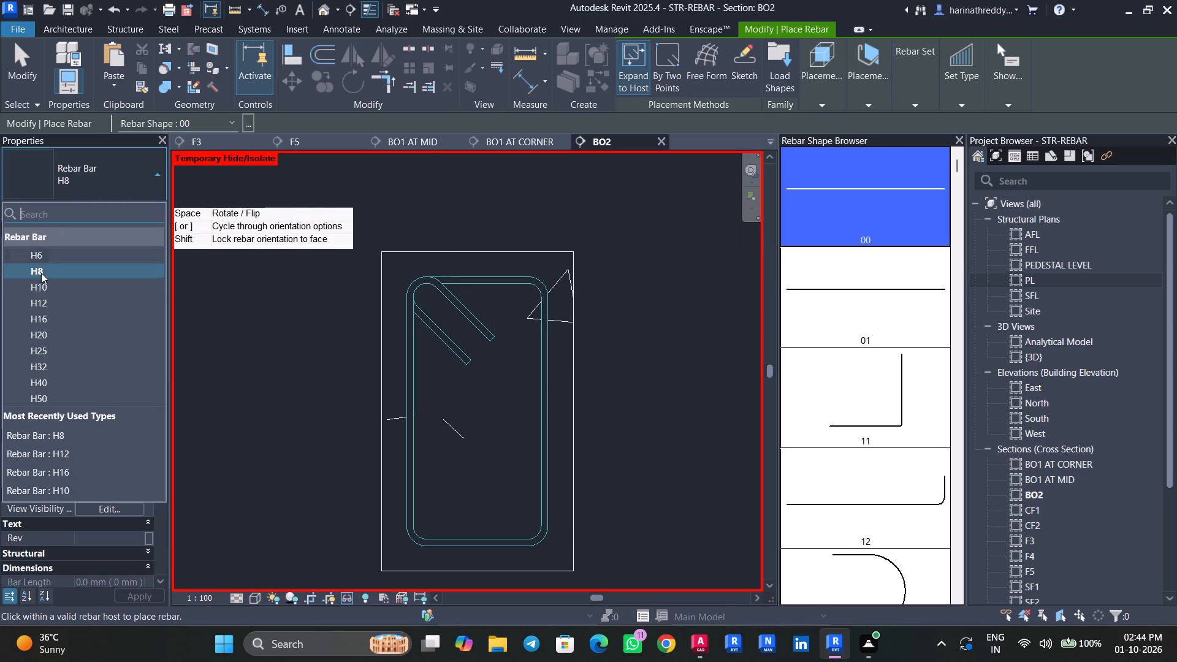
pyautogui.click(48, 305)
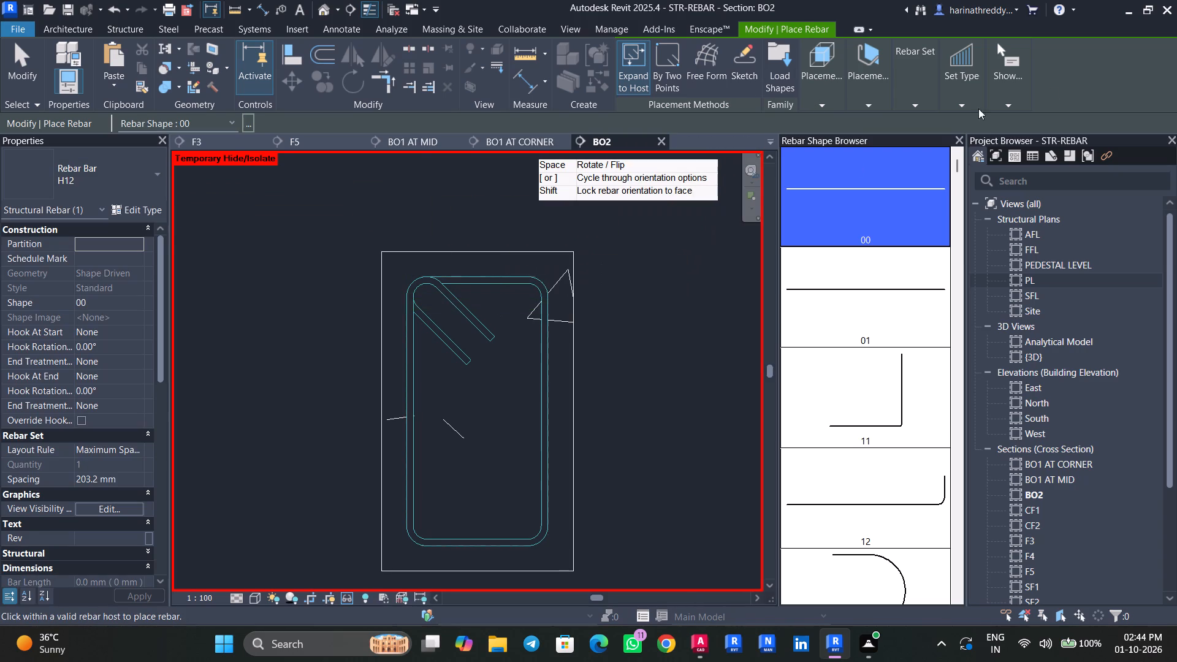
pyautogui.click(857, 107)
pyautogui.click(957, 143)
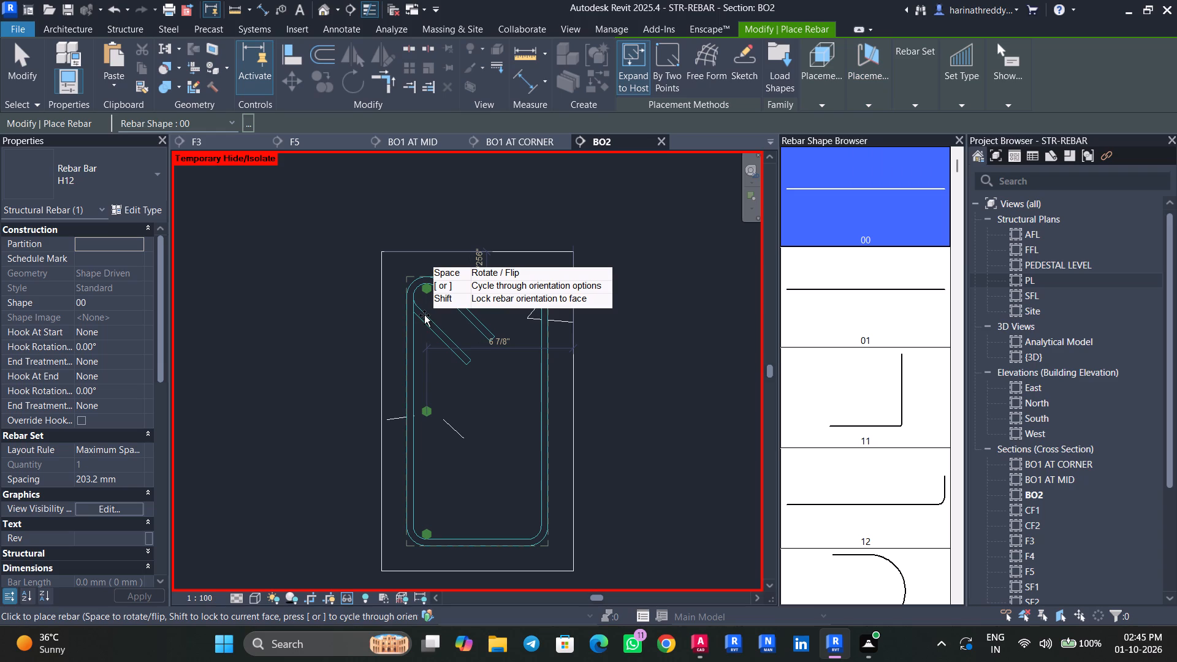
pyautogui.click(135, 448)
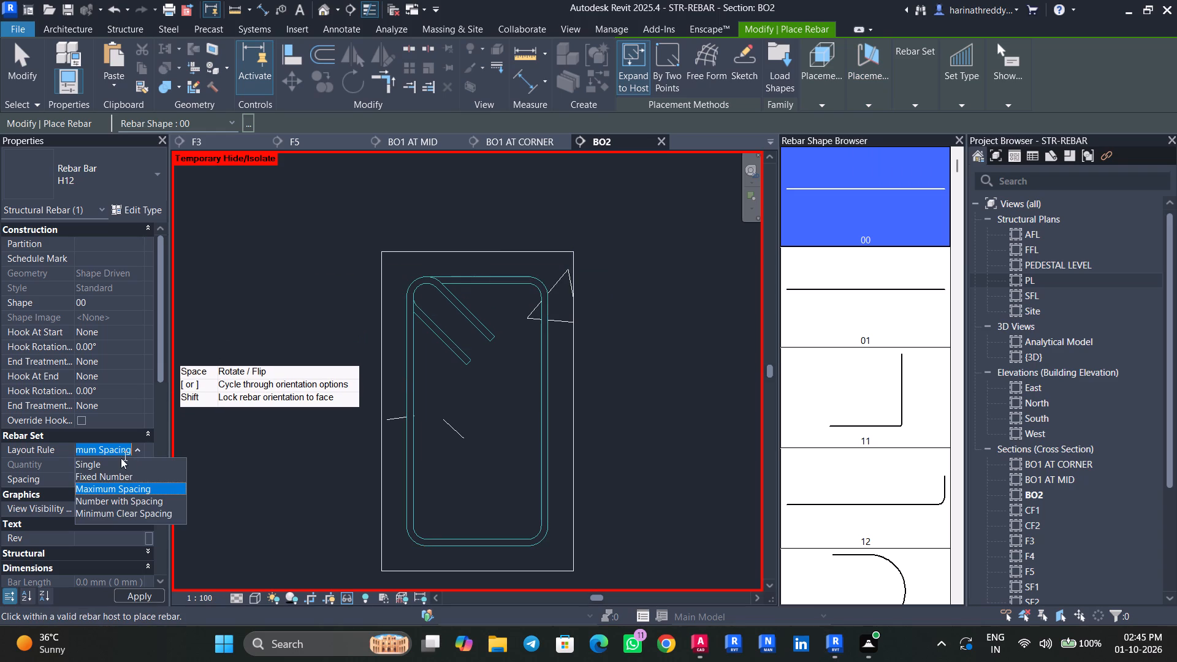
pyautogui.click(106, 472)
pyautogui.click(113, 468)
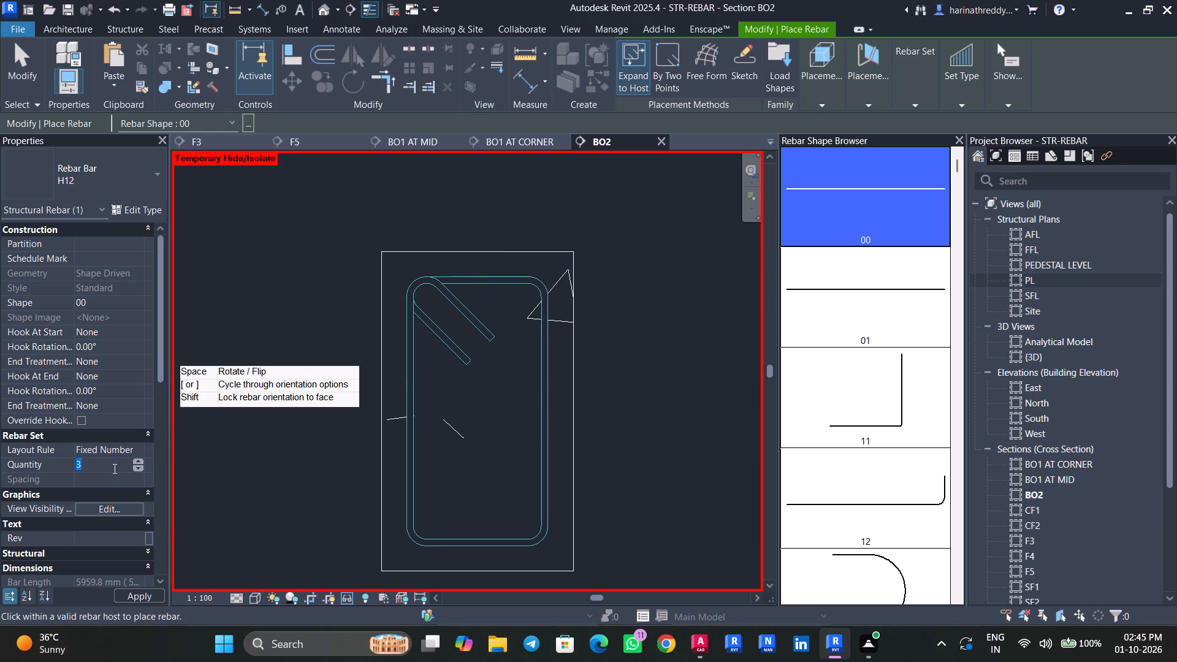
pyautogui.press('2')
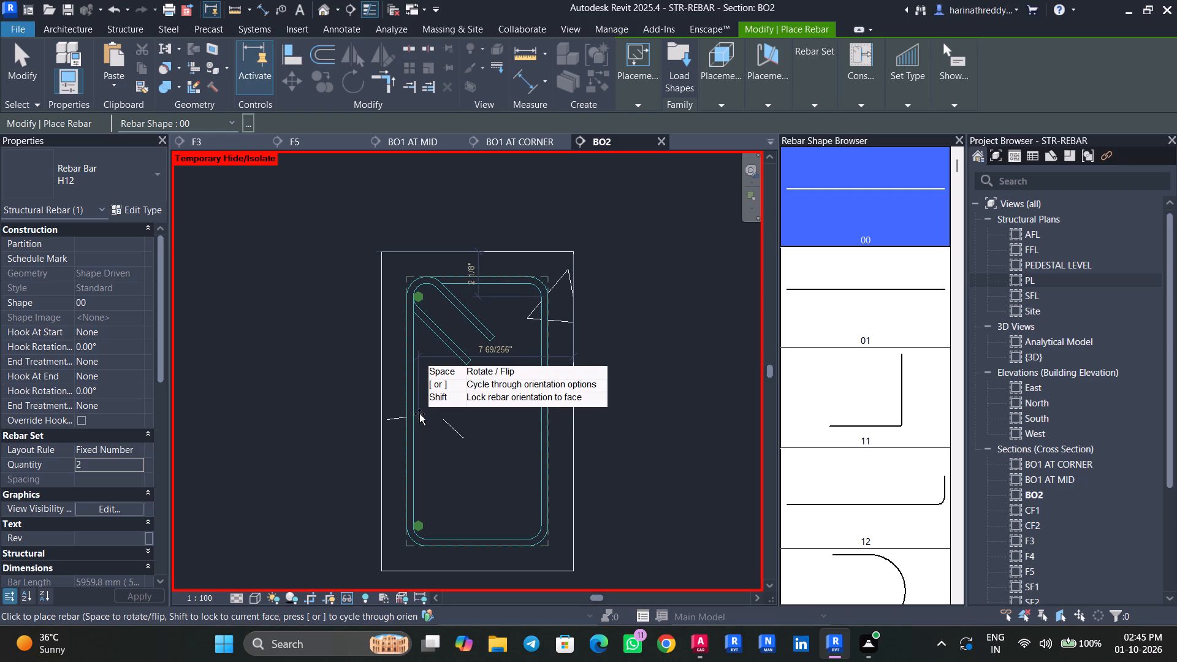
pyautogui.click(419, 414)
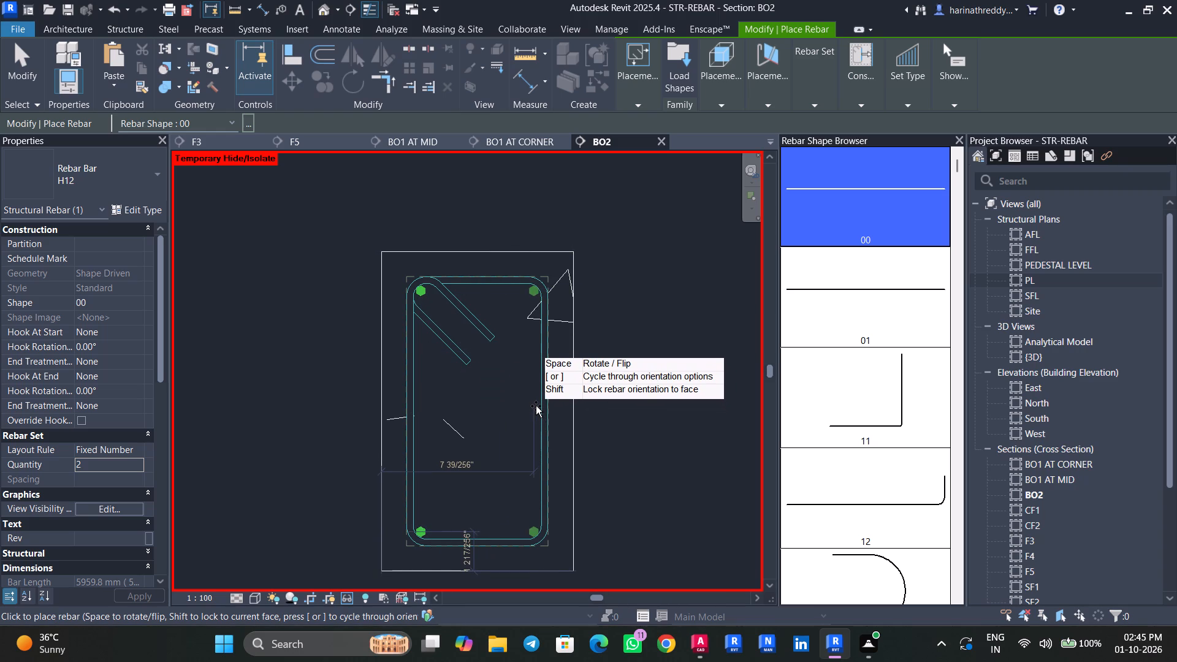
# Place a matching set of 2 straight H12 bars along the right leg of the B02 stirrup.
pyautogui.click(536, 406)
pyautogui.press('Escape')
pyautogui.press('Escape')
pyautogui.press('Escape')
pyautogui.press('Escape')
# Switch to the AutoCAD typical floor details and check the B02 midspan and support sections against the placed bars.
pyautogui.click(531, 292)
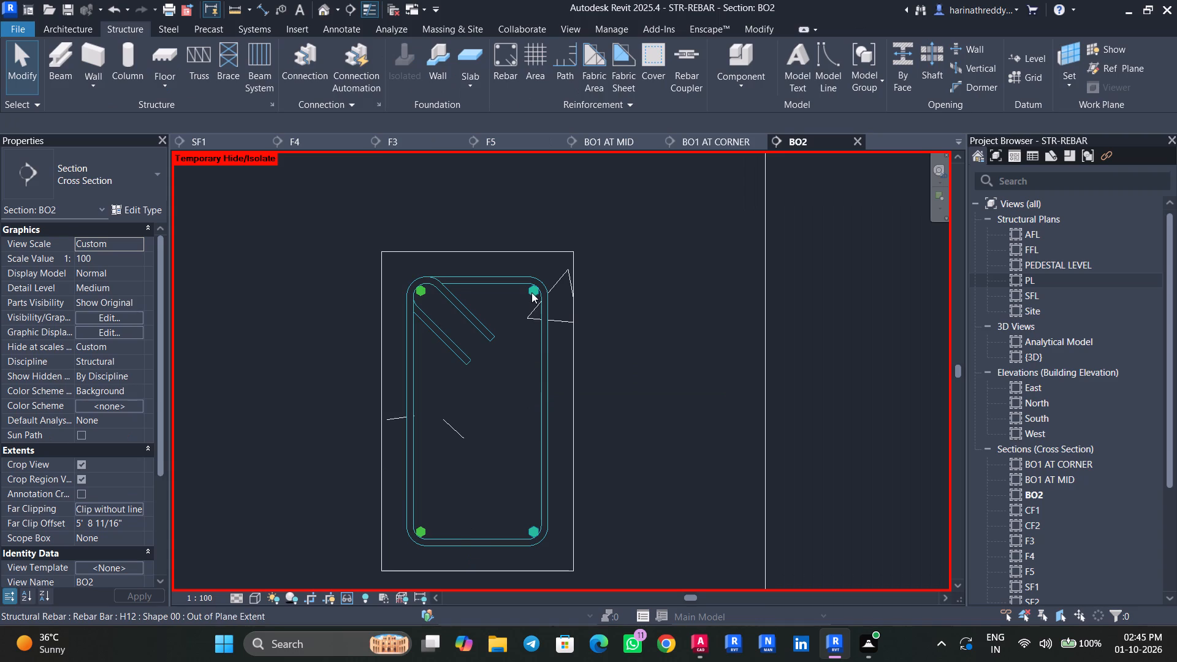
pyautogui.scroll(3, 528, 306)
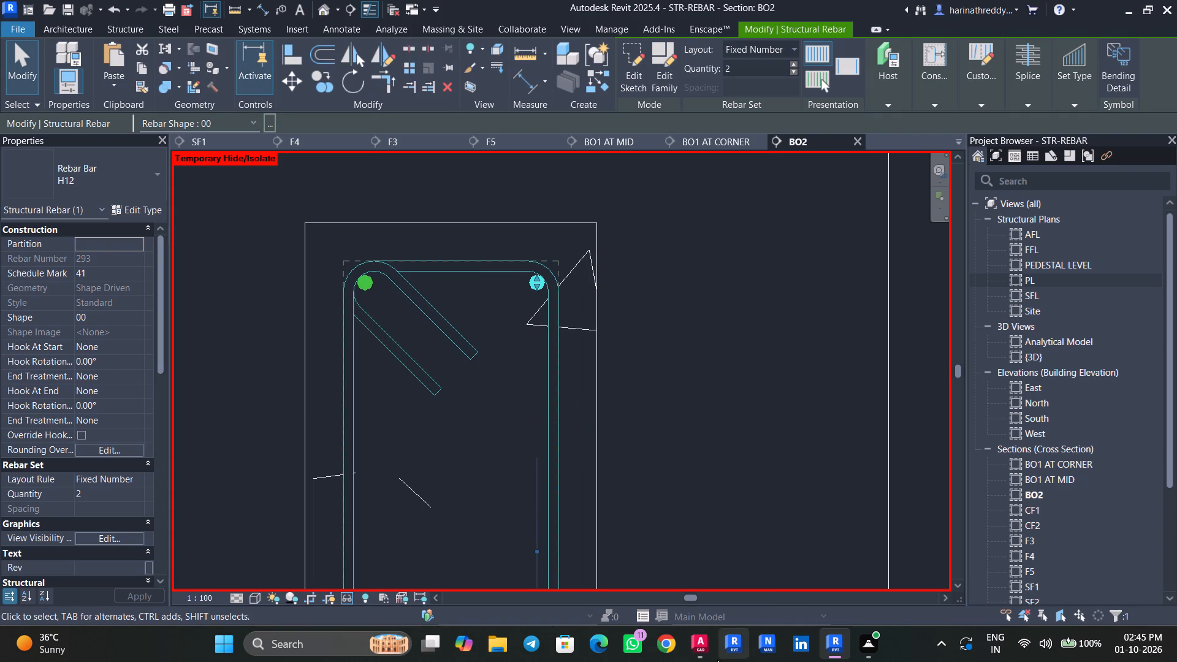
pyautogui.click(718, 655)
pyautogui.click(707, 651)
pyautogui.scroll(-4, 478, 470)
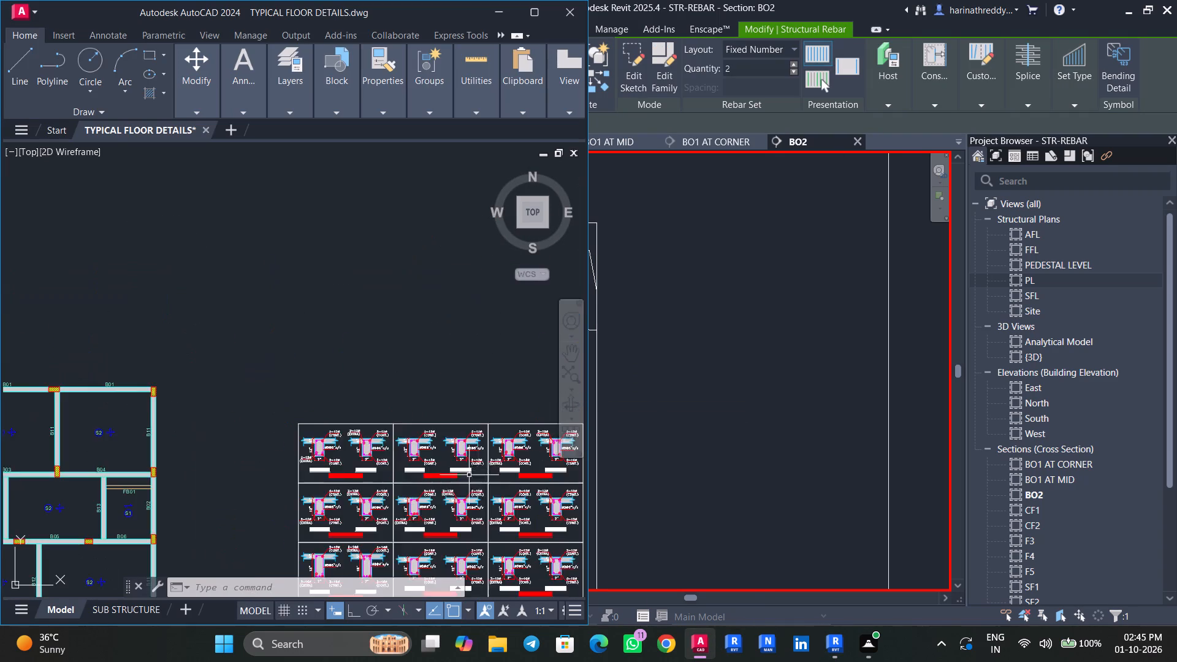
pyautogui.scroll(2, 447, 489)
pyautogui.moveTo(451, 481); pyautogui.dragTo(474, 443, button='middle')
pyautogui.moveTo(448, 400); pyautogui.dragTo(300, 407, button='middle')
pyautogui.scroll(2, 300, 407)
pyautogui.scroll(-2, 338, 421)
pyautogui.moveTo(338, 421); pyautogui.dragTo(334, 434, button='middle')
pyautogui.scroll(1, 381, 422)
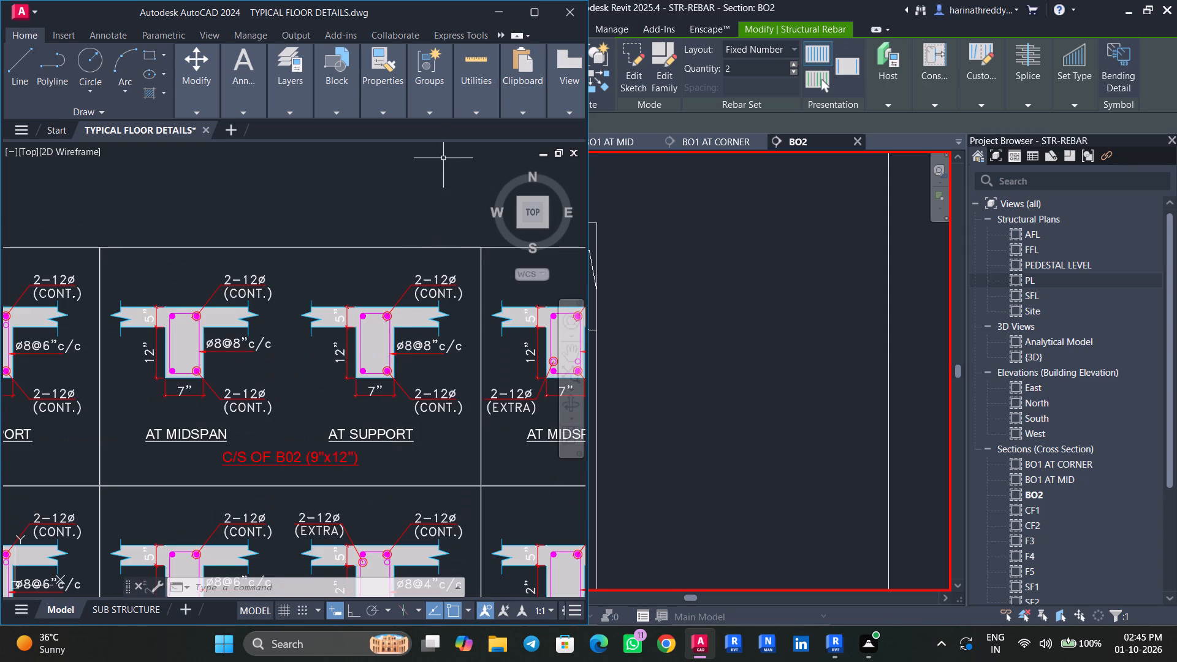
pyautogui.click(492, 20)
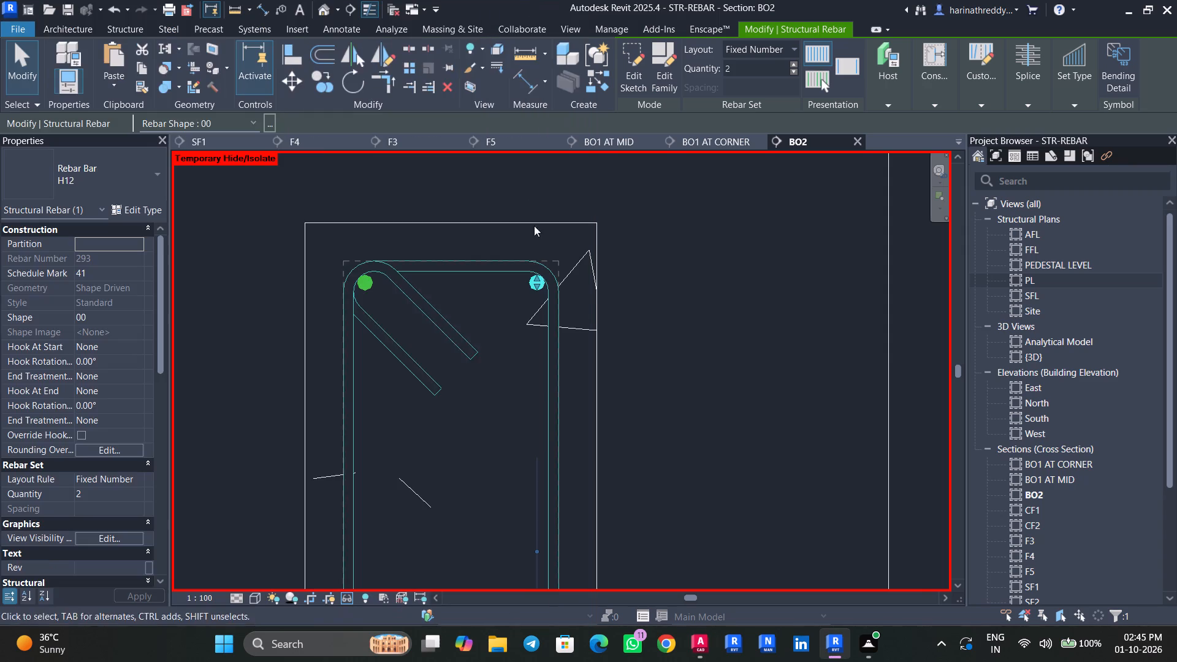
# Set all H8 and H12 rebar to show unobscured in the {3D} view through its view visibility states.
pyautogui.press('Escape')
pyautogui.press('Escape')
pyautogui.click(536, 286)
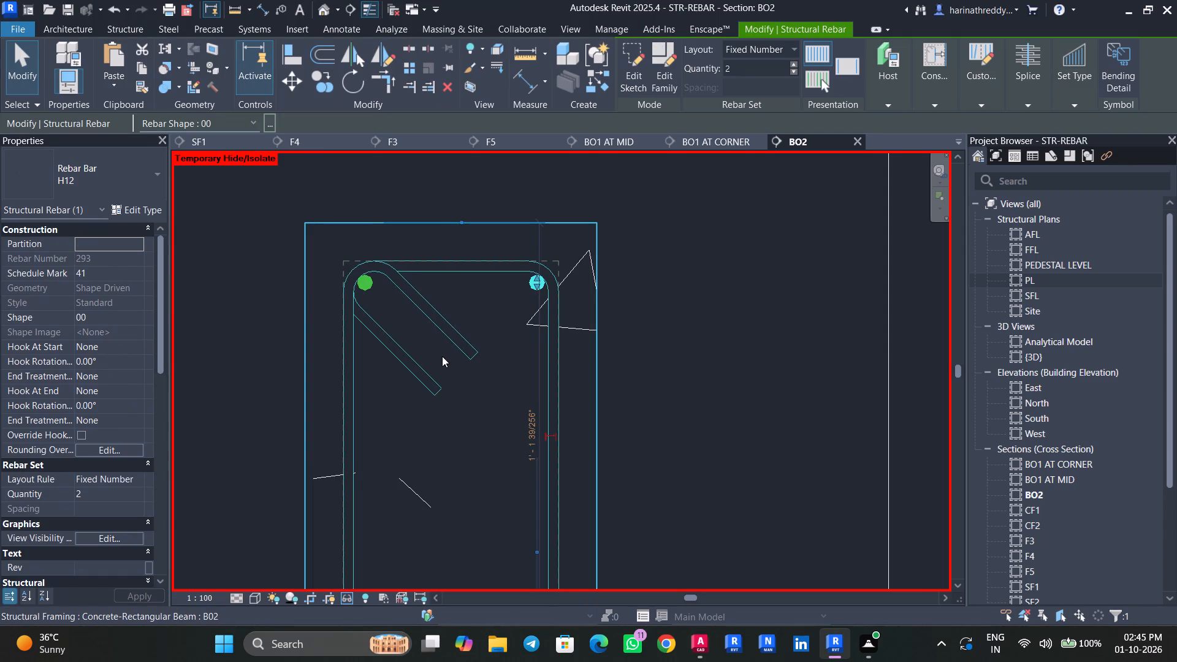
pyautogui.scroll(-9, 442, 356)
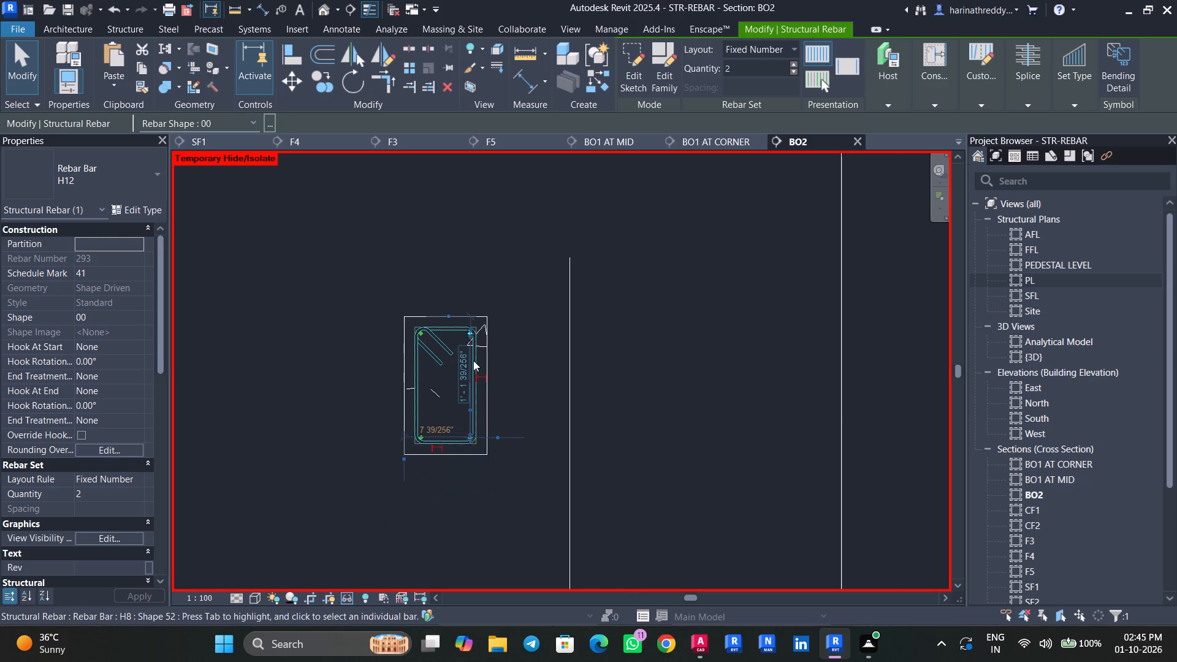
pyautogui.press('s')
pyautogui.press('a')
pyautogui.scroll(3, 417, 372)
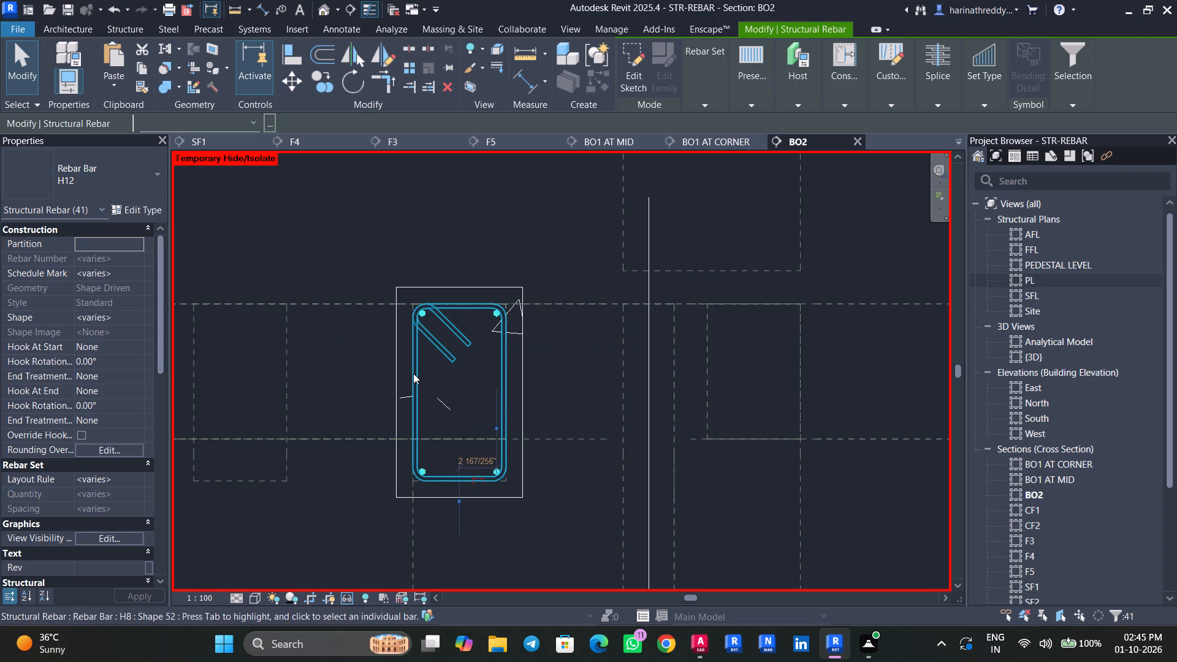
pyautogui.keyDown('ctrl'); pyautogui.click(413, 373); pyautogui.keyUp('ctrl')
pyautogui.write('SA')
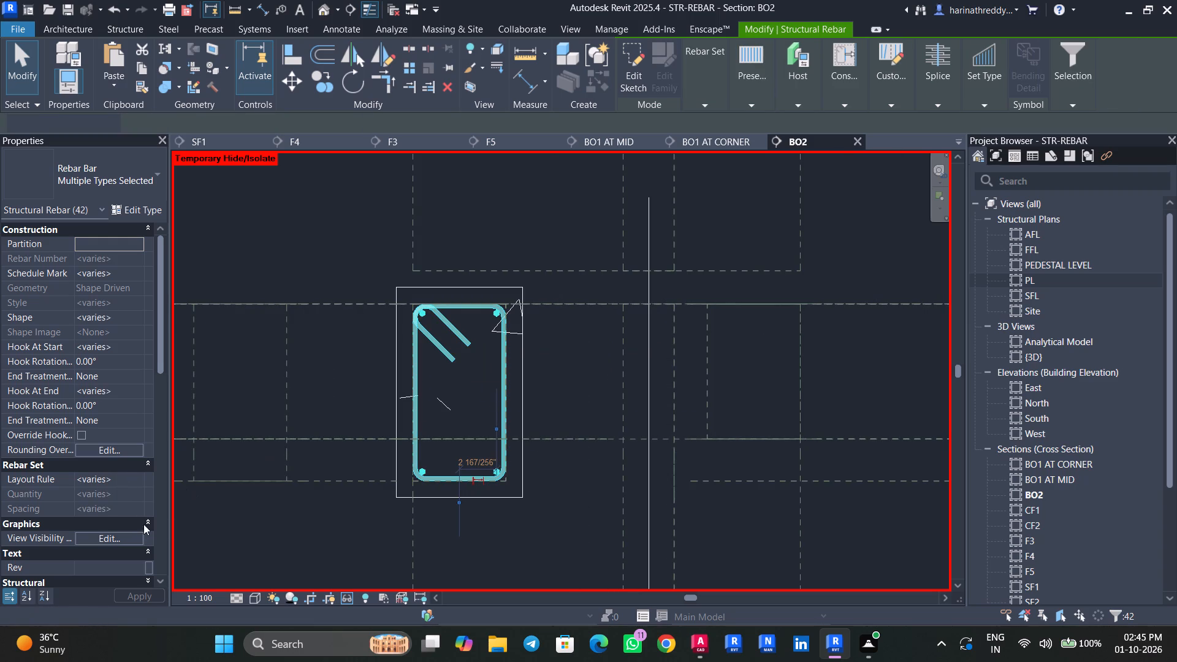
pyautogui.click(129, 536)
pyautogui.click(126, 536)
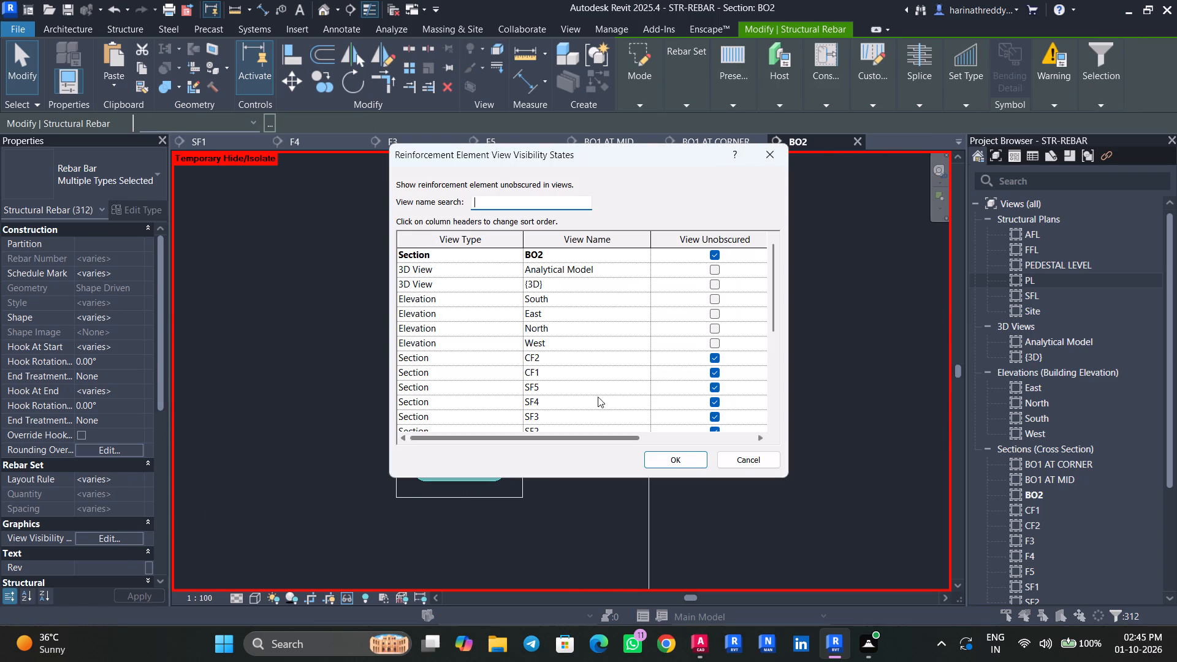
pyautogui.click(714, 284)
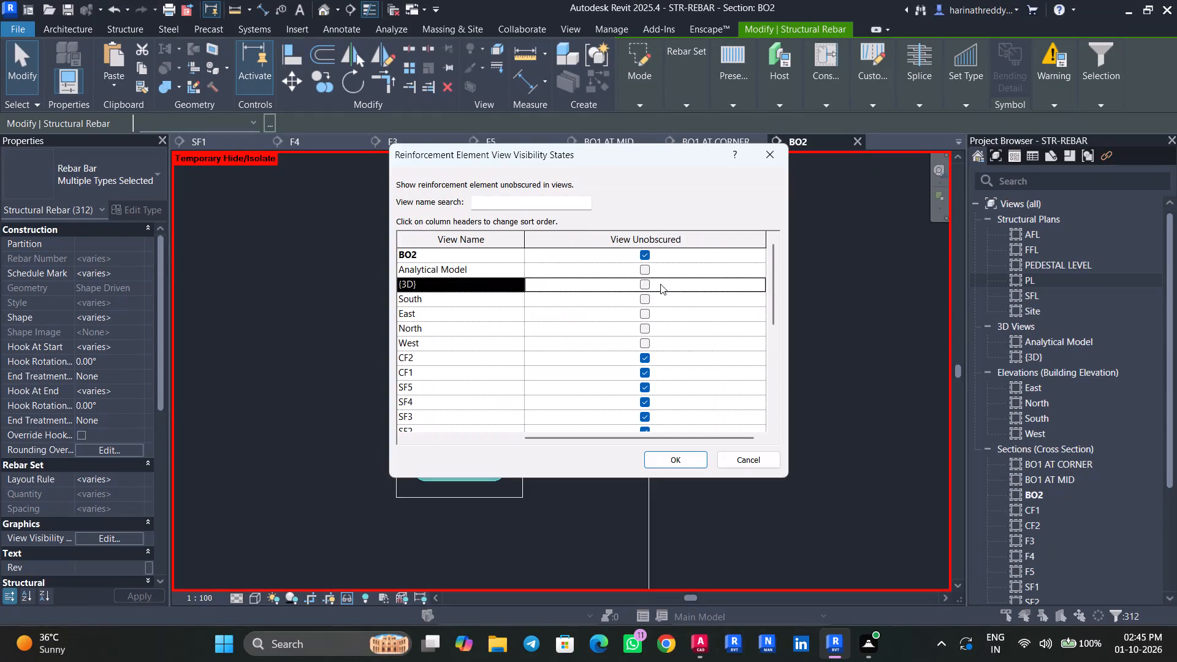
pyautogui.click(649, 283)
pyautogui.click(679, 462)
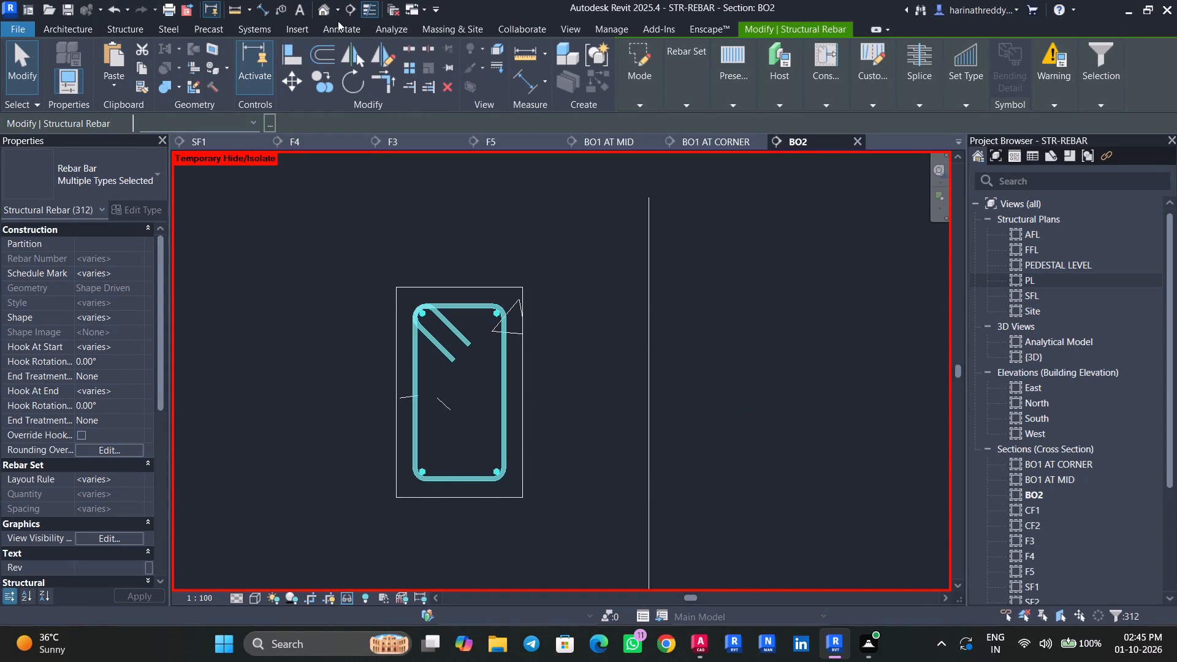
# Open the {3D} view and examine B02's stirrups and main bars along the beam up to its end.
pyautogui.click(326, 9)
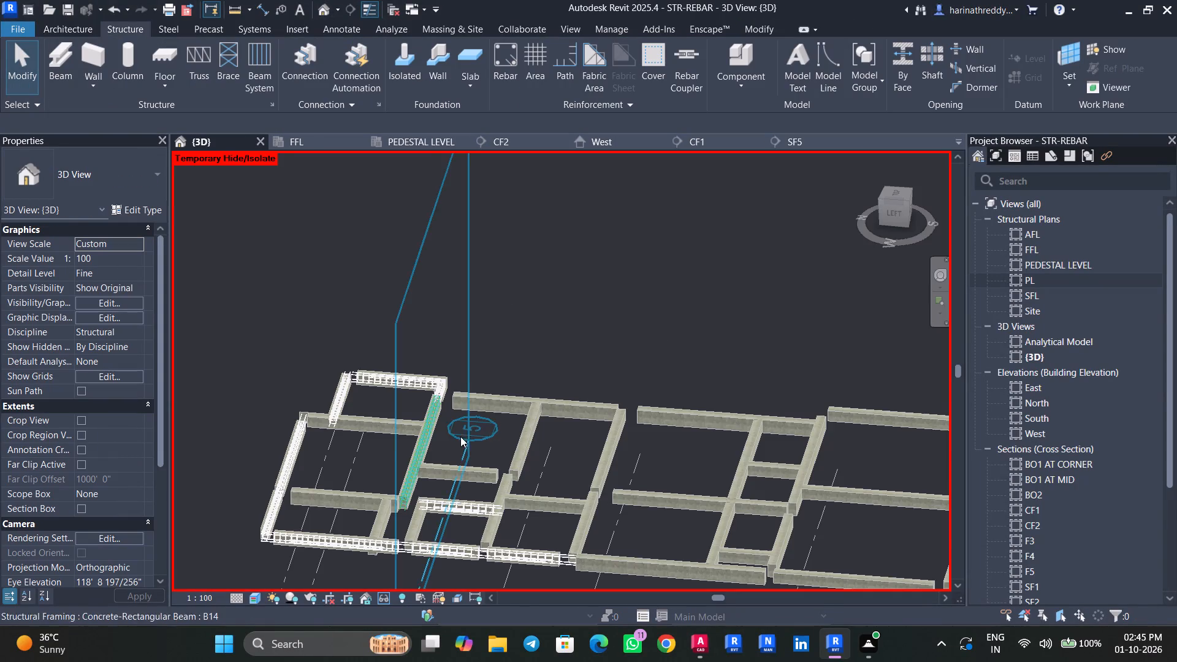
pyautogui.scroll(10, 457, 440)
pyautogui.press('Escape')
pyautogui.press('Escape')
pyautogui.scroll(4, 482, 340)
pyautogui.keyDown('shift'); pyautogui.moveTo(507, 378); pyautogui.dragTo(502, 381, button='middle'); pyautogui.keyUp('shift')
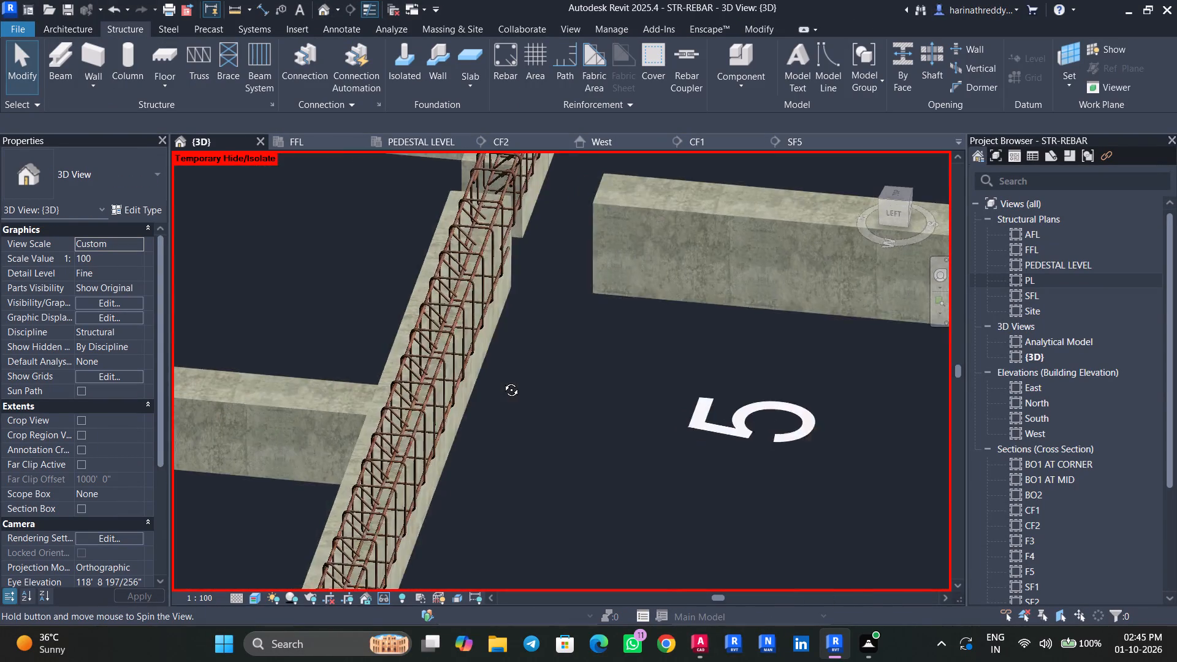
pyautogui.keyDown('shift'); pyautogui.moveTo(502, 381); pyautogui.dragTo(484, 346, button='middle'); pyautogui.keyUp('shift')
pyautogui.scroll(-12, 492, 373)
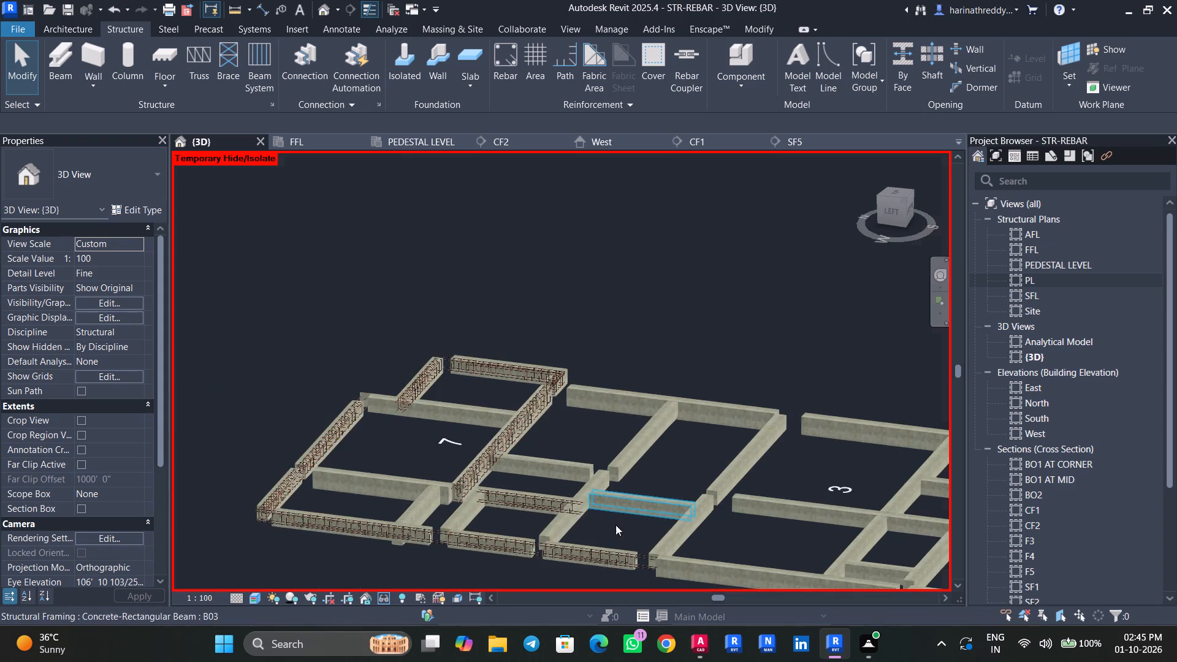
pyautogui.keyDown('shift'); pyautogui.moveTo(775, 538); pyautogui.dragTo(657, 524, button='middle'); pyautogui.keyUp('shift')
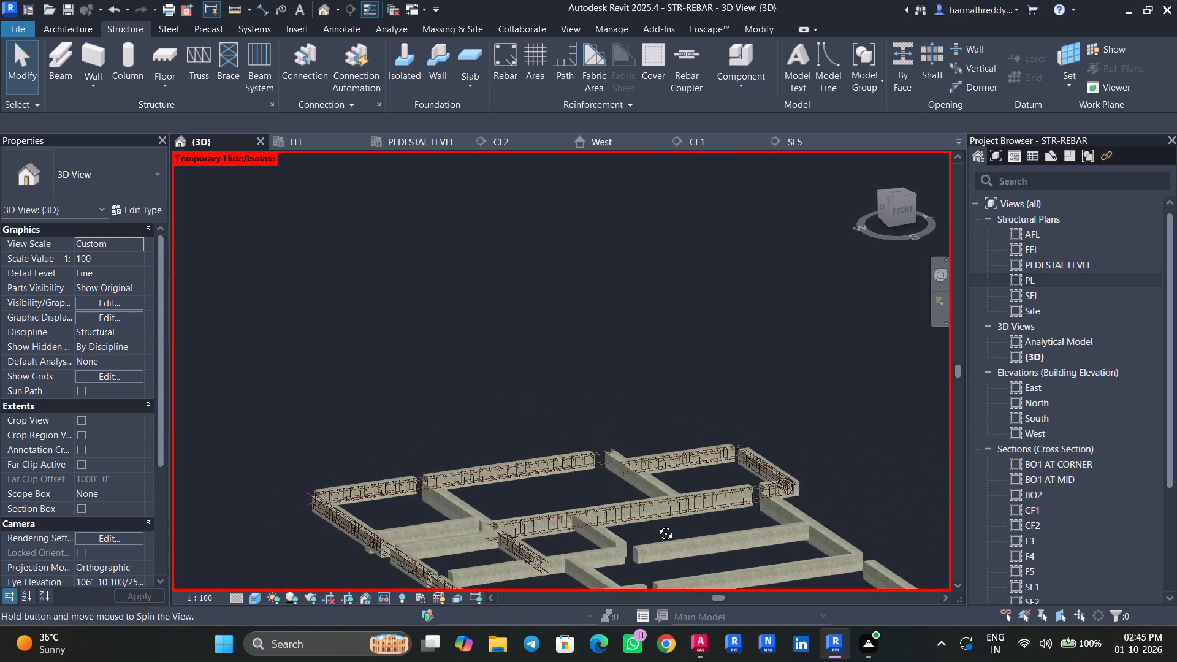
pyautogui.keyDown('shift'); pyautogui.moveTo(657, 524); pyautogui.dragTo(617, 557, button='middle'); pyautogui.keyUp('shift')
pyautogui.scroll(2, 510, 549)
pyautogui.scroll(-1, 511, 549)
pyautogui.scroll(10, 511, 549)
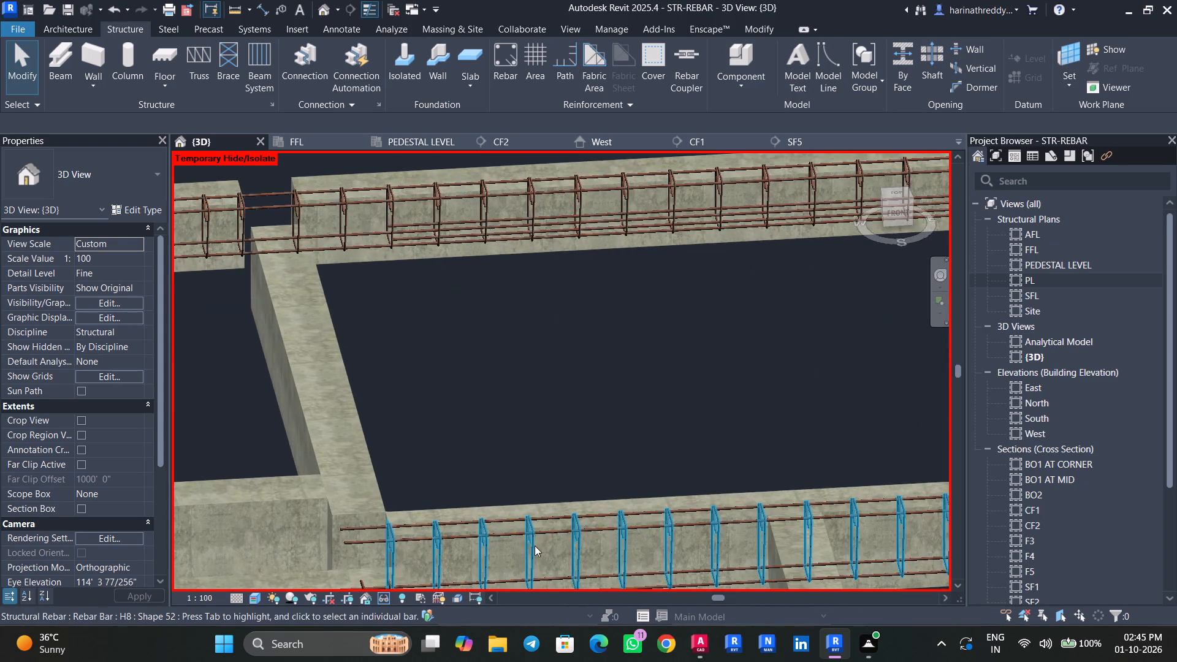
pyautogui.click(535, 546)
pyautogui.moveTo(463, 430); pyautogui.dragTo(297, 385, button='middle')
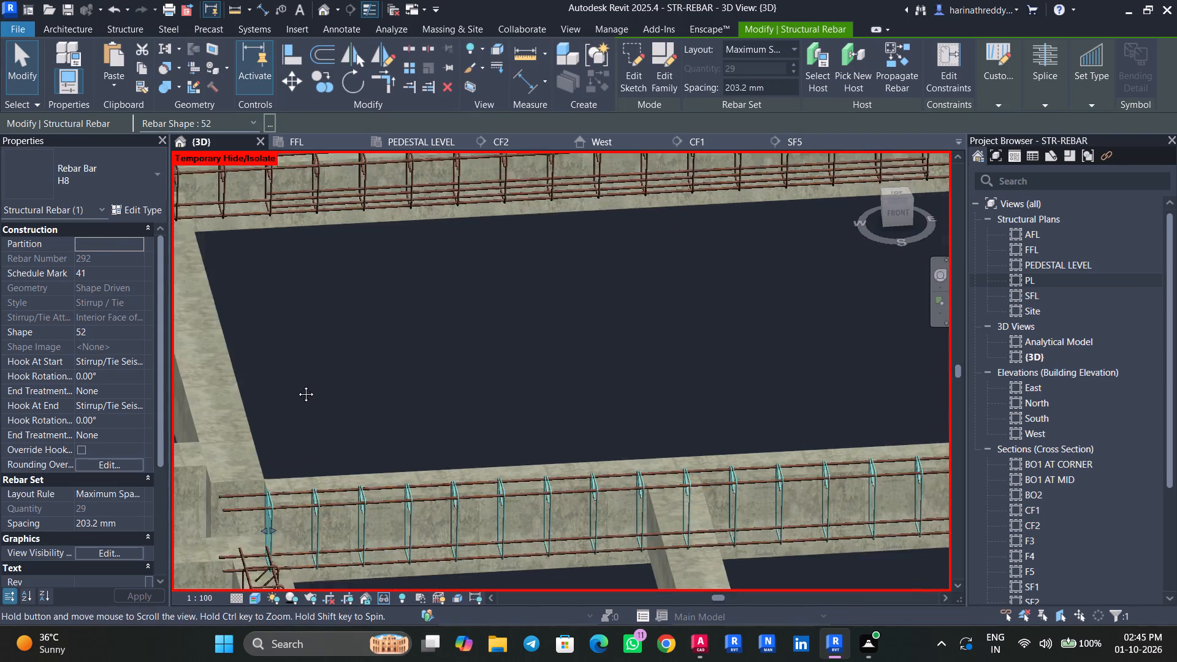
pyautogui.moveTo(297, 385); pyautogui.dragTo(282, 375, button='middle')
pyautogui.moveTo(740, 558); pyautogui.dragTo(210, 556, button='middle')
pyautogui.moveTo(691, 533); pyautogui.dragTo(204, 539, button='middle')
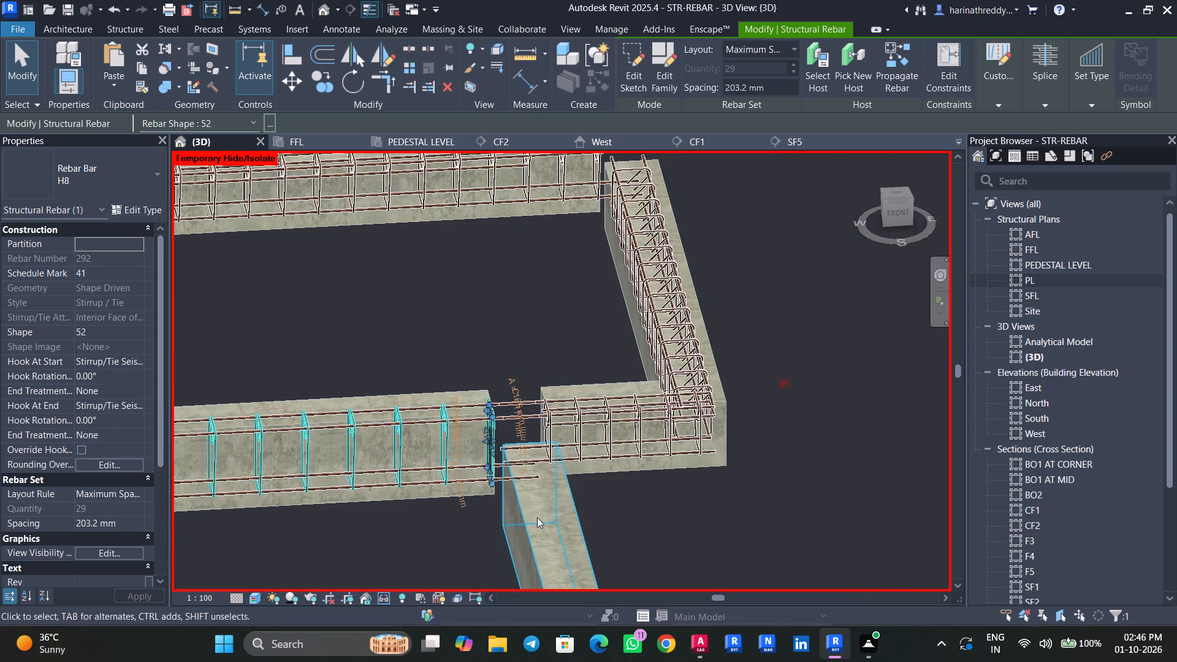
pyautogui.press('Escape')
pyautogui.press('Escape')
# Shorten B02's far-side set of 2 H12 bars so it ends just beyond the beam's end face, before the adjacent beam's bars.
pyautogui.scroll(3, 505, 392)
pyautogui.scroll(-1, 523, 411)
pyautogui.scroll(1, 523, 411)
pyautogui.click(522, 416)
pyautogui.scroll(6, 523, 414)
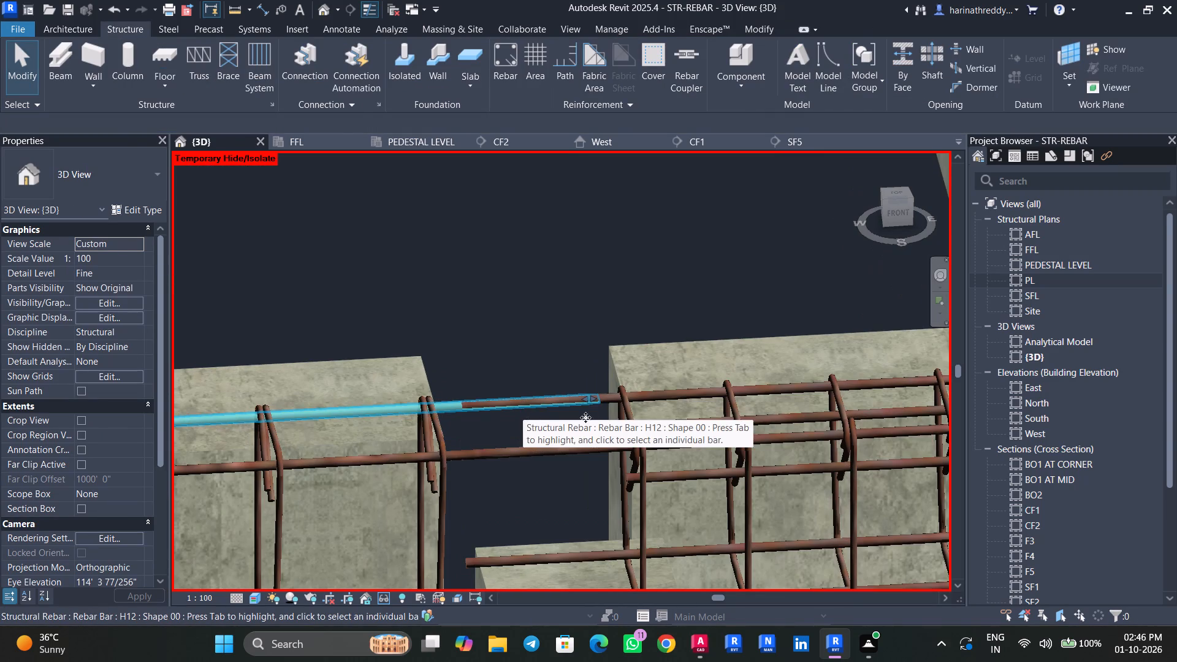
pyautogui.moveTo(586, 398); pyautogui.dragTo(454, 411)
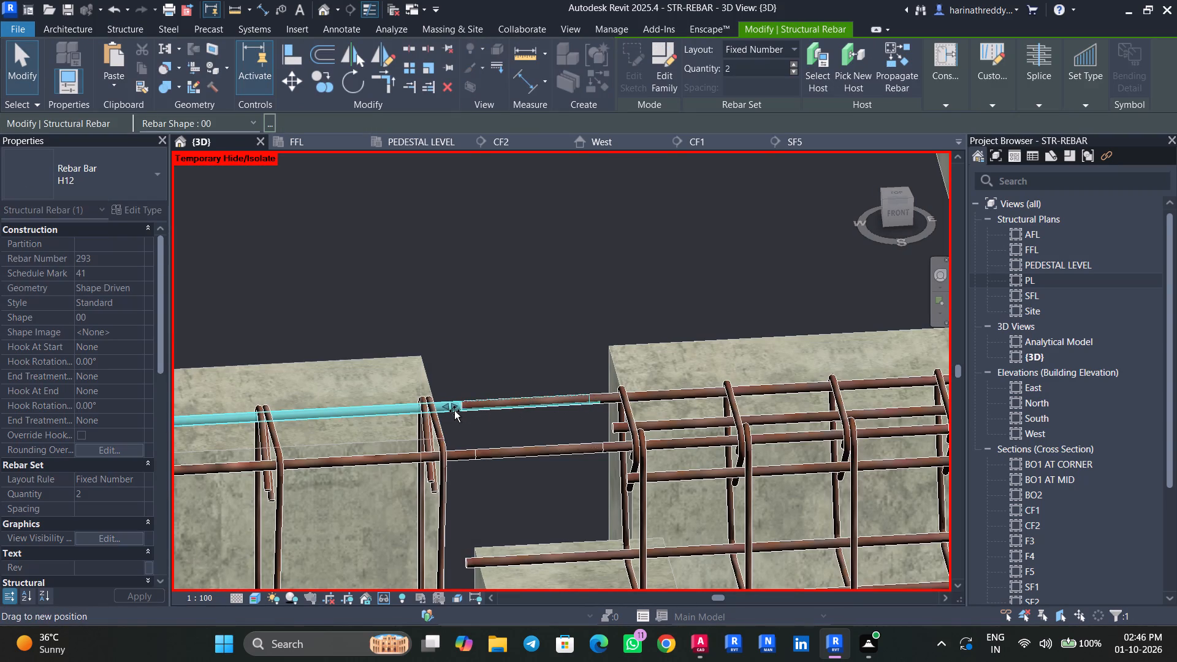
pyautogui.moveTo(454, 411); pyautogui.dragTo(454, 412)
pyautogui.press('Escape')
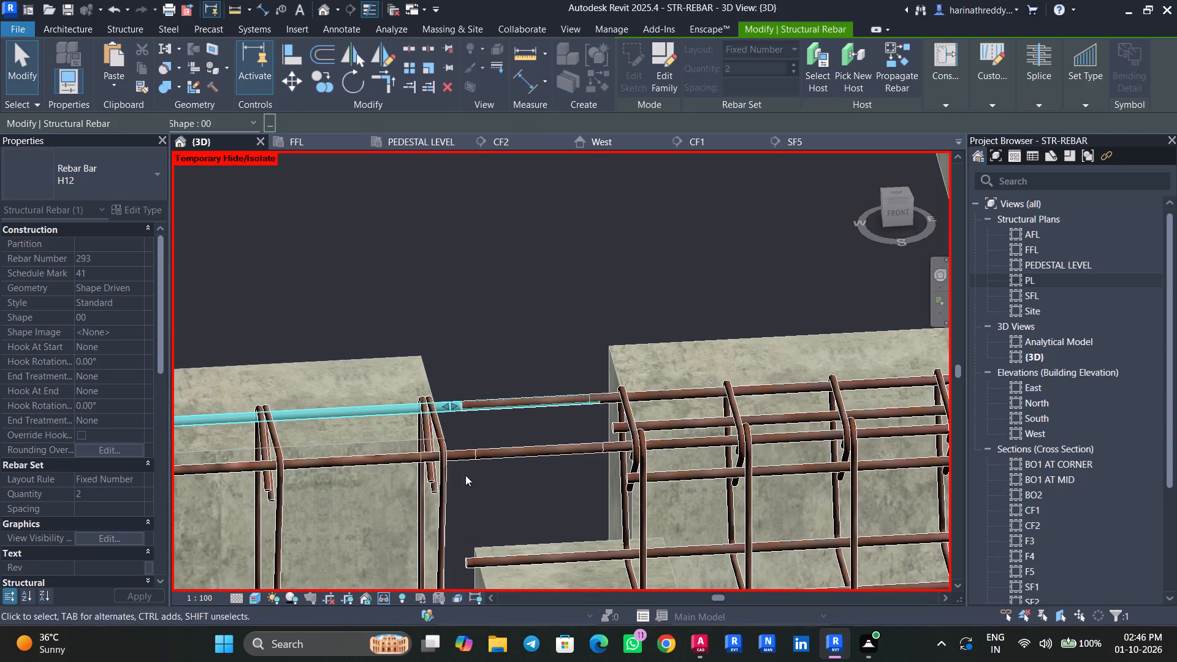
pyautogui.press('Escape')
# Shorten B02's near-side set of 2 H12 bars to just beyond the beam's end face, short of the adjacent beam's bars.
pyautogui.click(511, 451)
pyautogui.scroll(4, 604, 452)
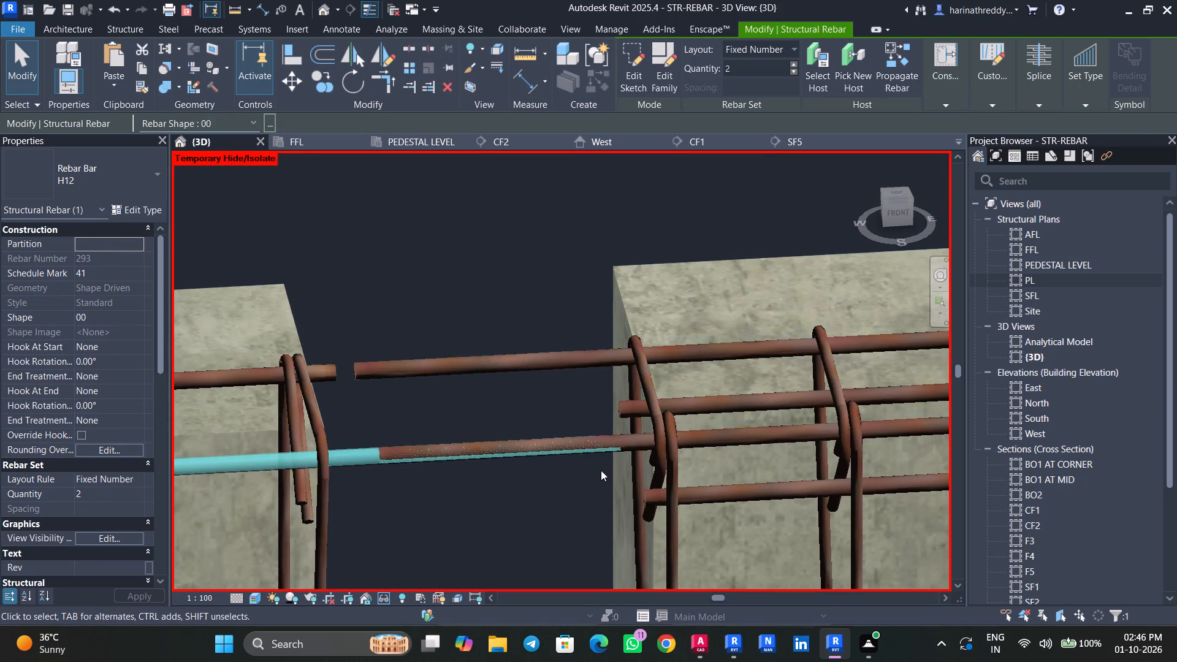
pyautogui.press('Escape')
pyautogui.press('Escape')
pyautogui.click(236, 463)
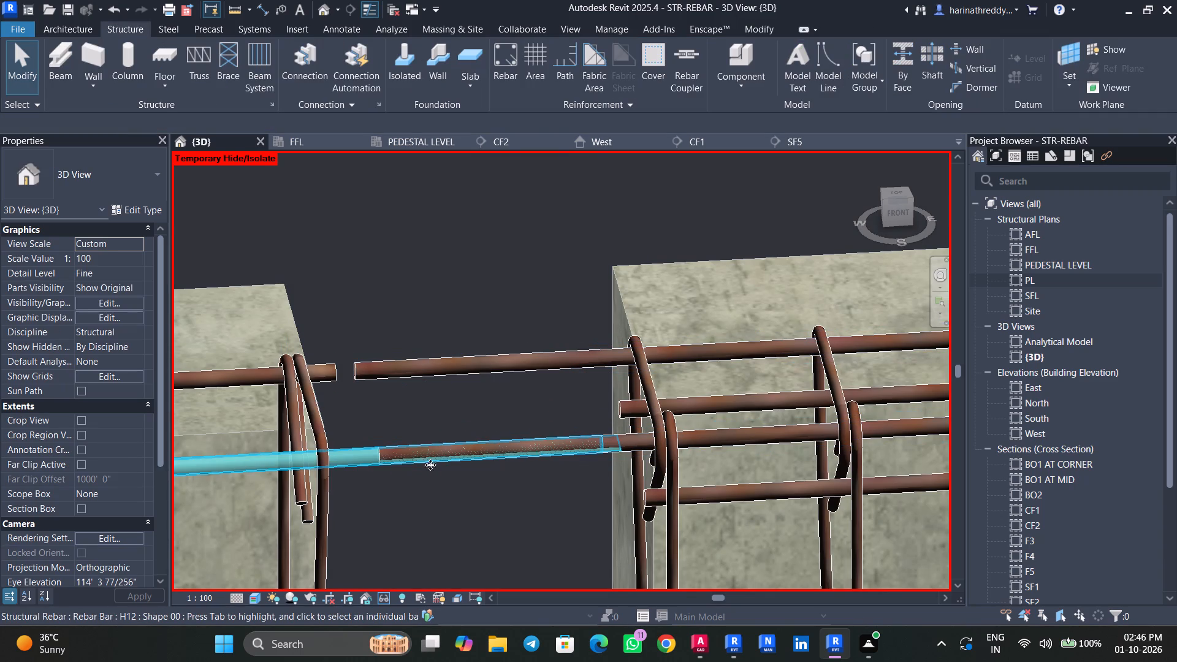
pyautogui.scroll(-6, 590, 491)
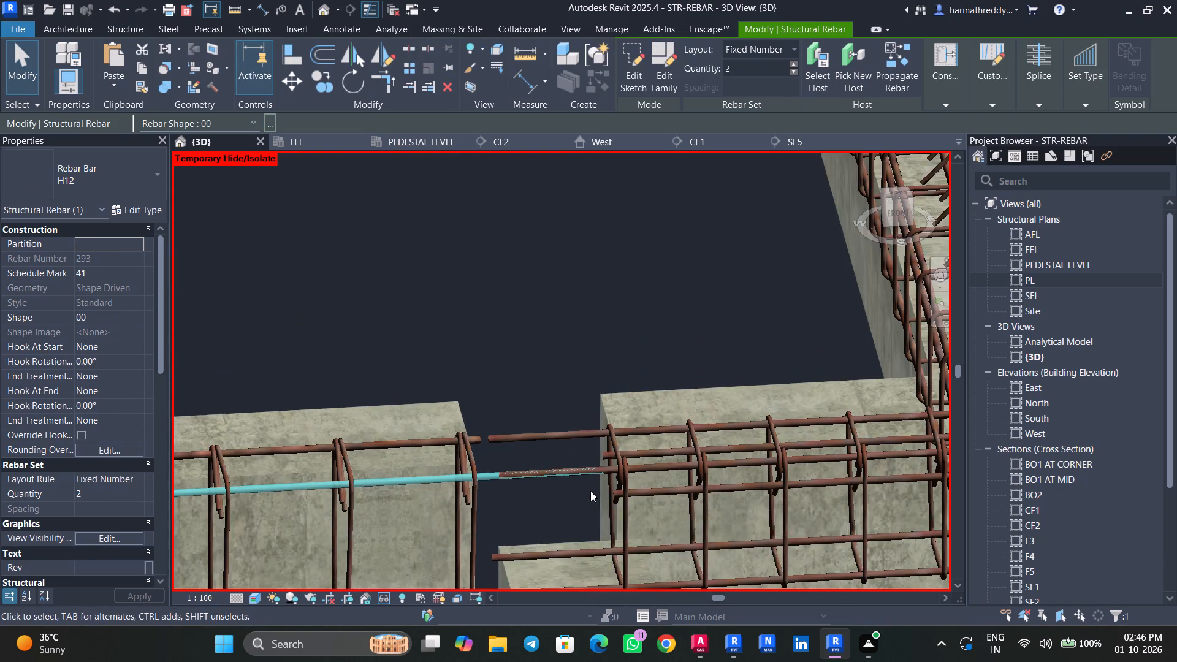
pyautogui.moveTo(583, 500); pyautogui.dragTo(622, 425, button='middle')
pyautogui.moveTo(628, 557); pyautogui.dragTo(525, 560)
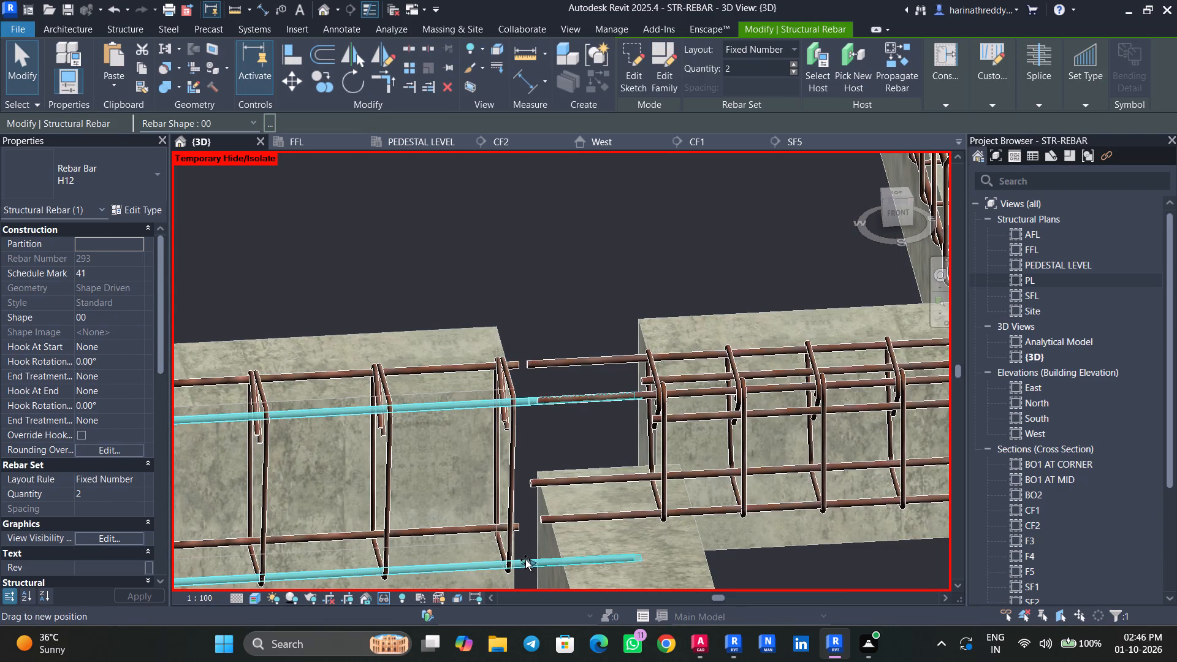
pyautogui.moveTo(525, 560); pyautogui.dragTo(530, 560)
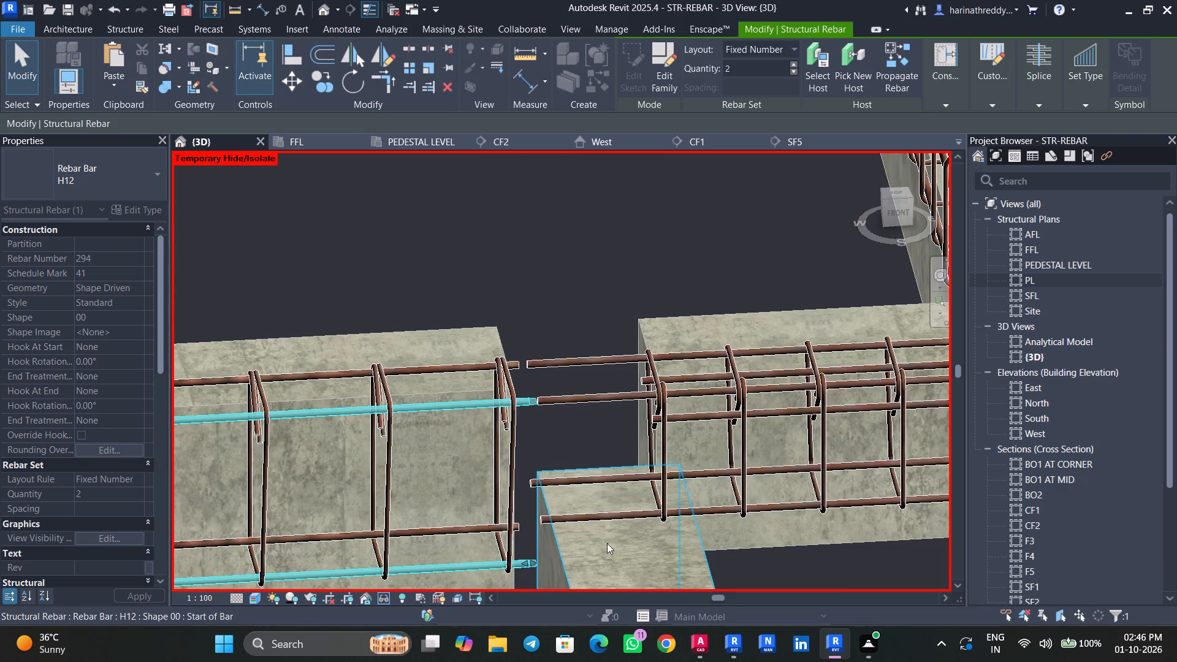
pyautogui.press('Escape')
pyautogui.press('Escape')
# Extend B02's far-side H12 bar set slightly so its top bar meets the end of the adjacent beam's top bar.
pyautogui.click(472, 524)
pyautogui.scroll(1, 547, 525)
pyautogui.scroll(-1, 547, 525)
pyautogui.scroll(3, 547, 525)
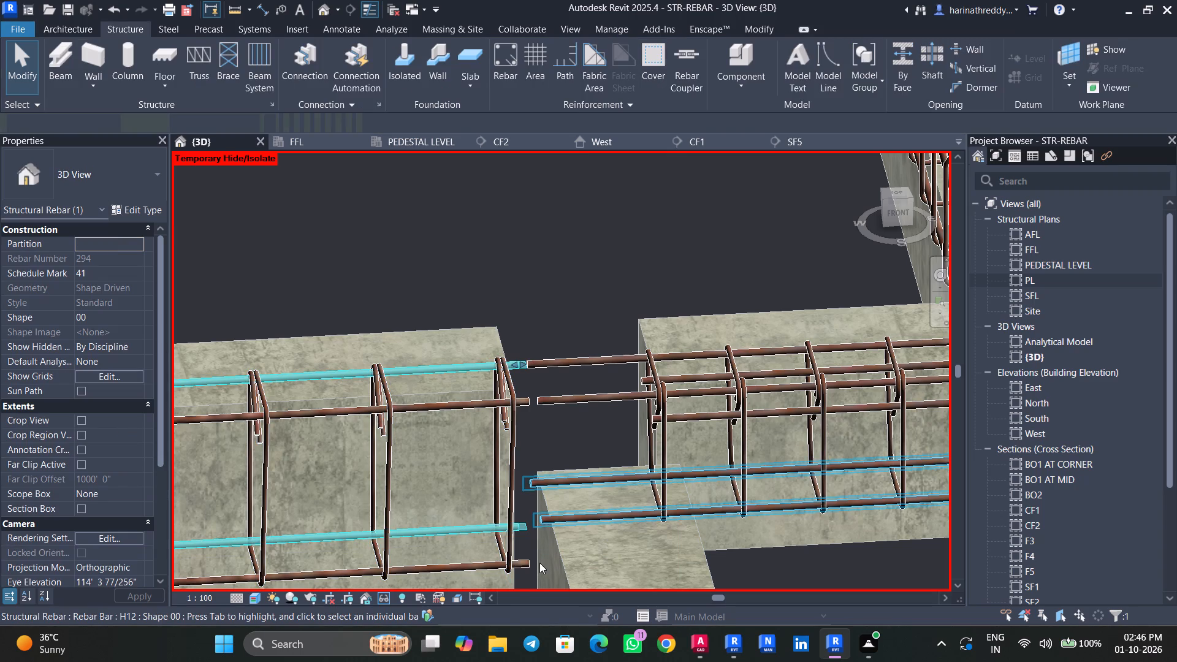
pyautogui.scroll(-3, 558, 376)
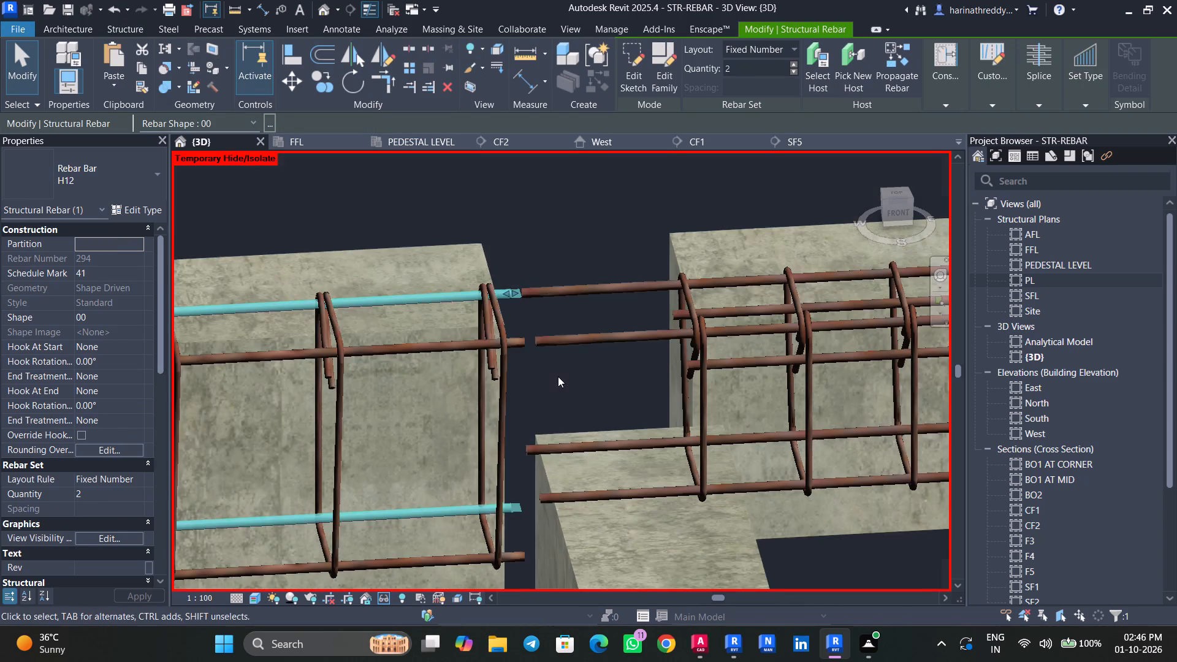
pyautogui.keyDown('shift'); pyautogui.moveTo(557, 396); pyautogui.dragTo(603, 362, button='middle'); pyautogui.keyUp('shift')
pyautogui.moveTo(554, 392); pyautogui.dragTo(718, 643, button='middle')
pyautogui.scroll(5, 563, 437)
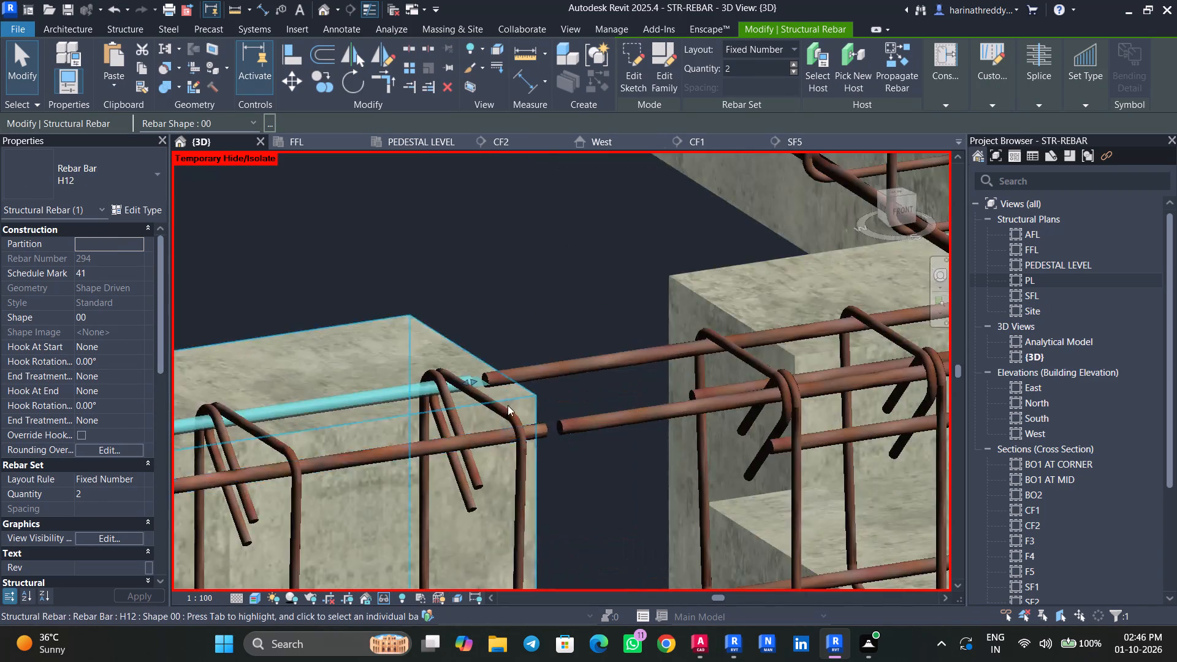
pyautogui.scroll(10, 508, 405)
pyautogui.moveTo(424, 373); pyautogui.dragTo(466, 365)
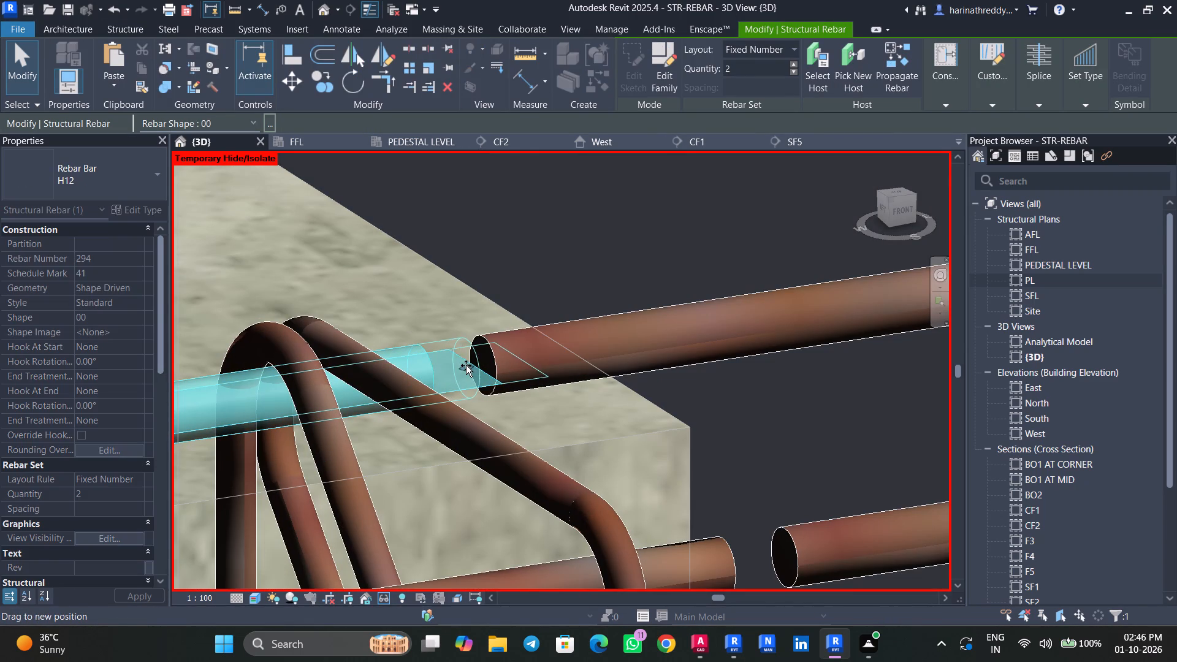
pyautogui.moveTo(466, 365); pyautogui.dragTo(484, 365)
pyautogui.press('Escape')
pyautogui.press('Escape')
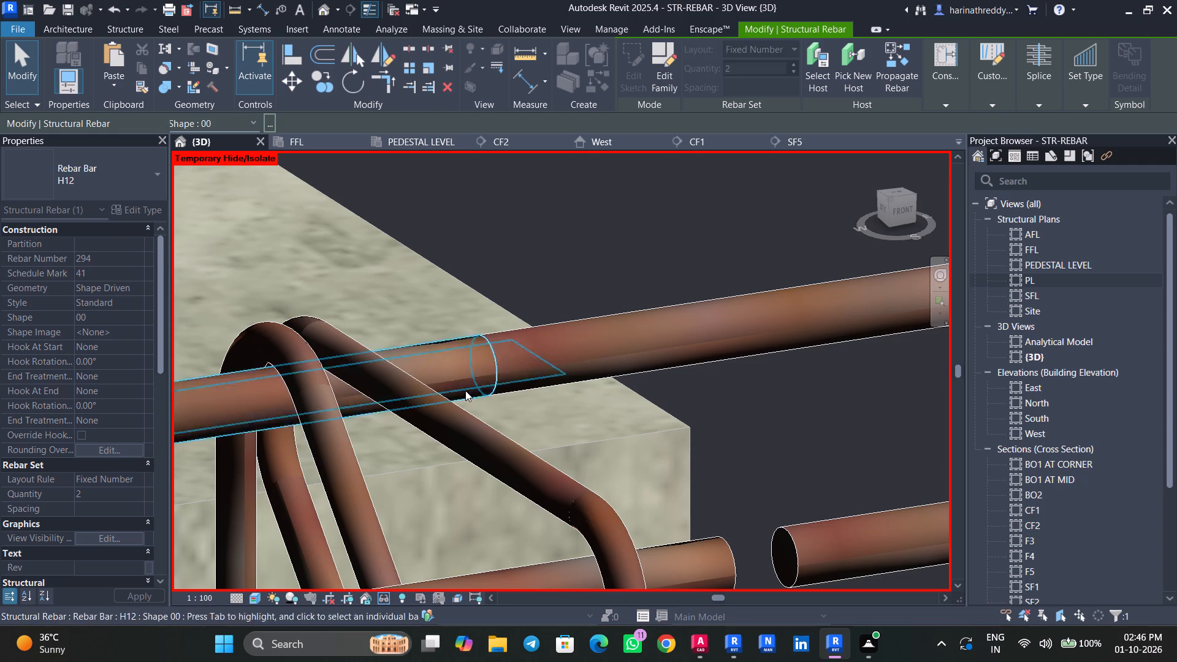
pyautogui.press('Escape')
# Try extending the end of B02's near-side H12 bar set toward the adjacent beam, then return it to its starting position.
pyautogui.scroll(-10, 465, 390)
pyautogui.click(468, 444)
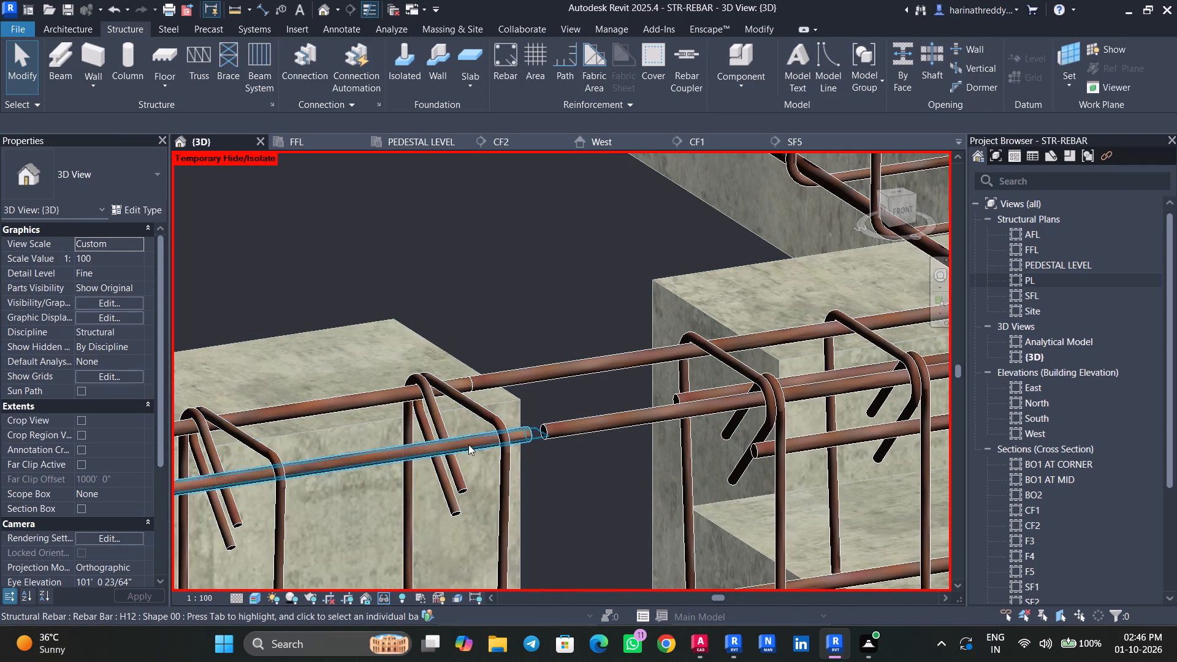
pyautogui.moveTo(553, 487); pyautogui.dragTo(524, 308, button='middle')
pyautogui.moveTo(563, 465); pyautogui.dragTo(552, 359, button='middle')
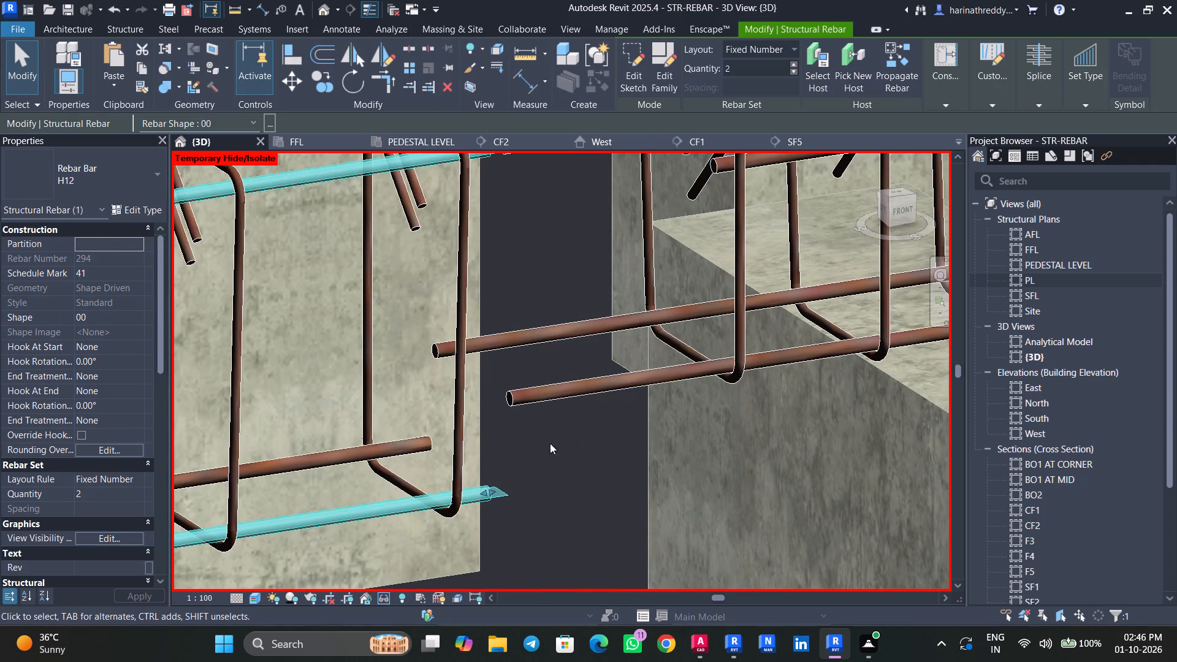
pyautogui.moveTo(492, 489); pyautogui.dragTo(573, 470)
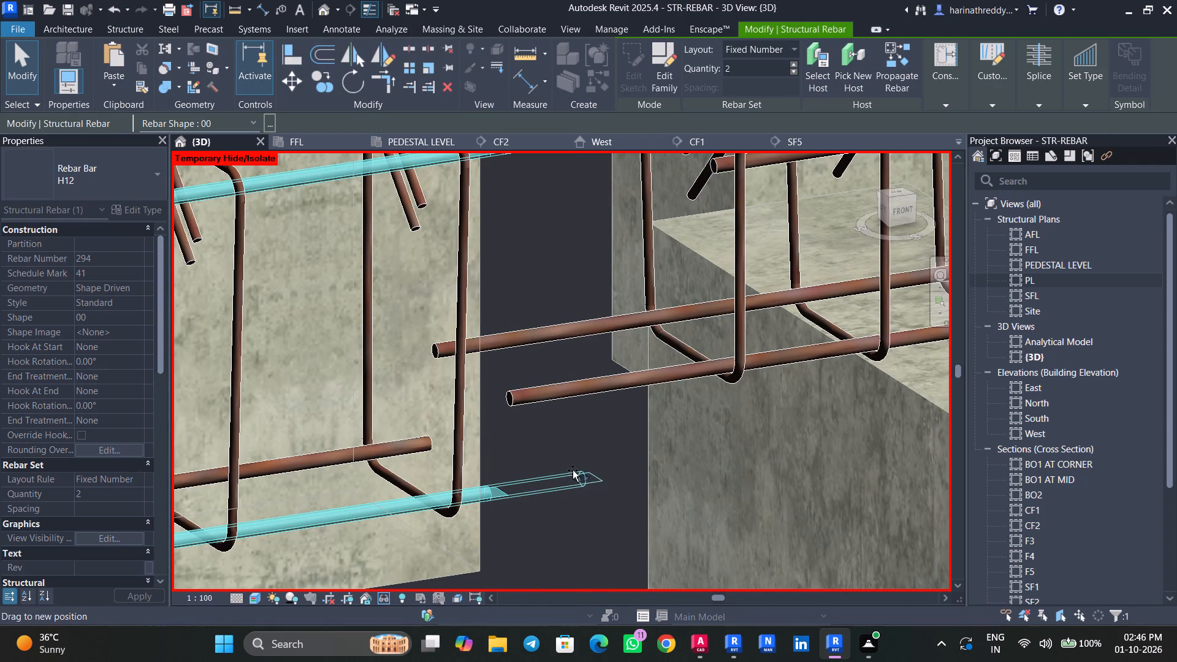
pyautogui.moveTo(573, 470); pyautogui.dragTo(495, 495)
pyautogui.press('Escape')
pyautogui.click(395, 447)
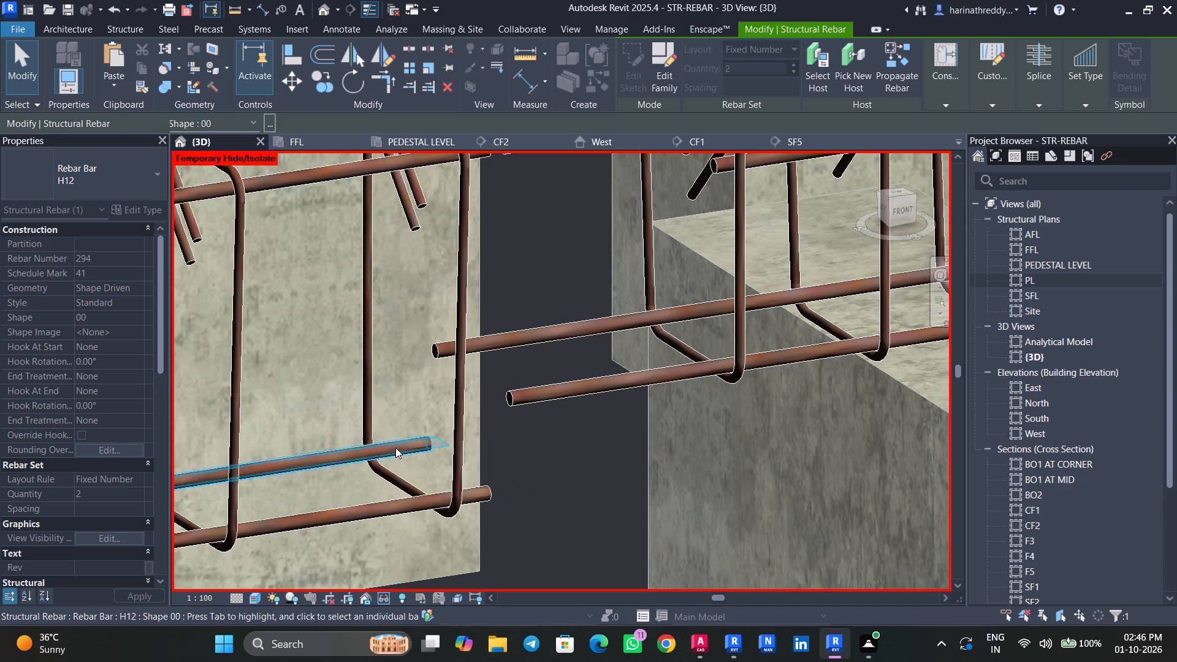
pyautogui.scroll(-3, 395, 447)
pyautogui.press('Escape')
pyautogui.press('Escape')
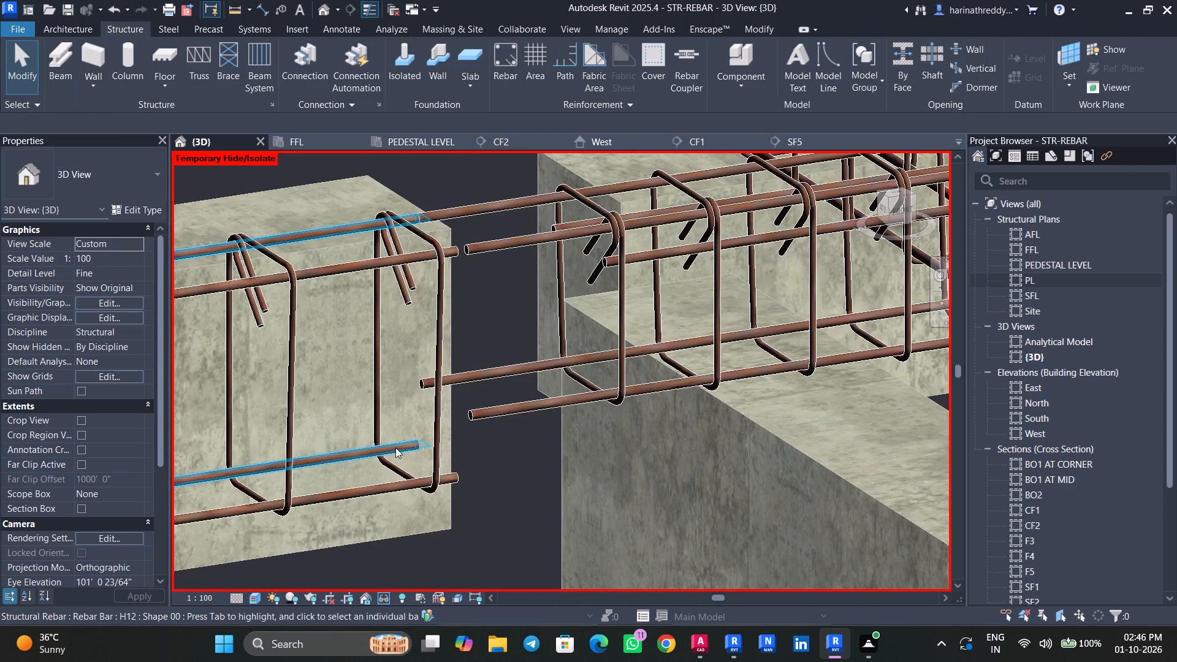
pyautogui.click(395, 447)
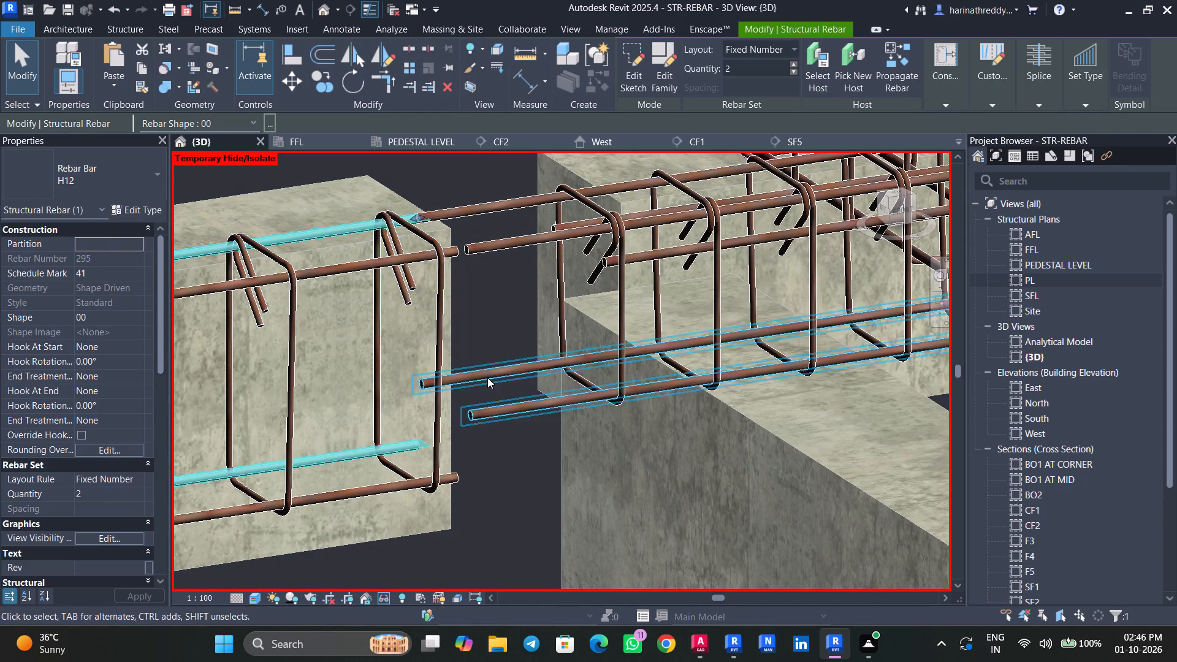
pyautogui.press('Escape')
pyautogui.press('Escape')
# Extend the end of the adjacent beam's bottom H12 bar set across the joint toward B02's bottom bars.
pyautogui.scroll(-5, 497, 452)
pyautogui.click(491, 435)
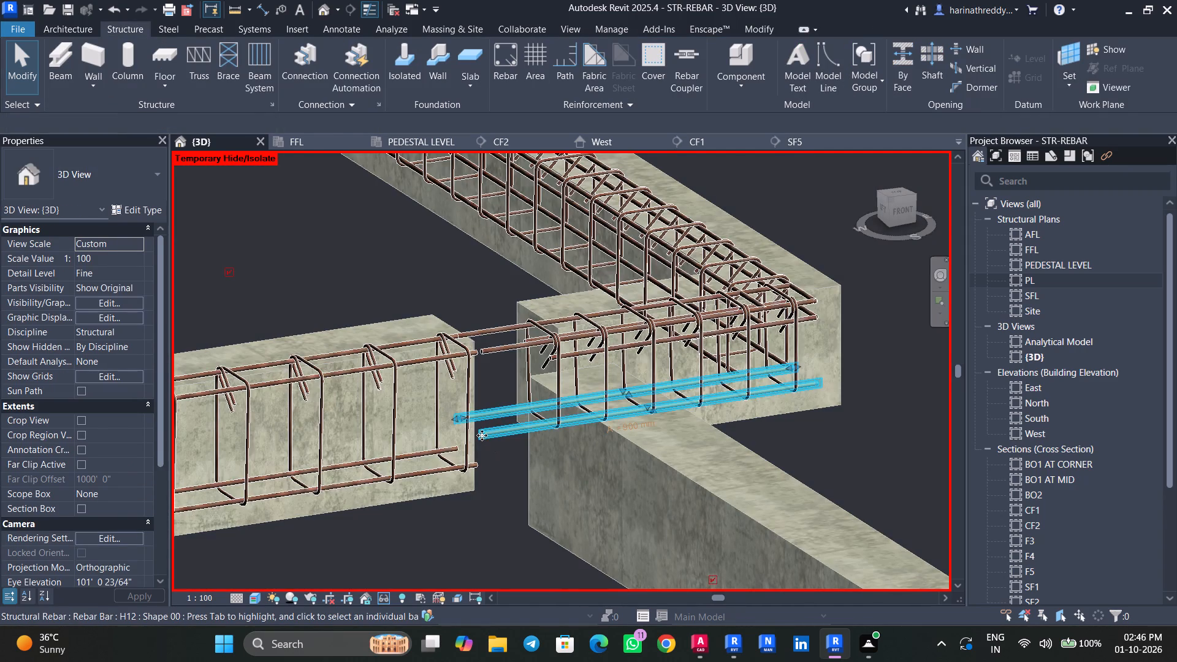
pyautogui.scroll(5, 482, 435)
pyautogui.moveTo(431, 400); pyautogui.dragTo(325, 439)
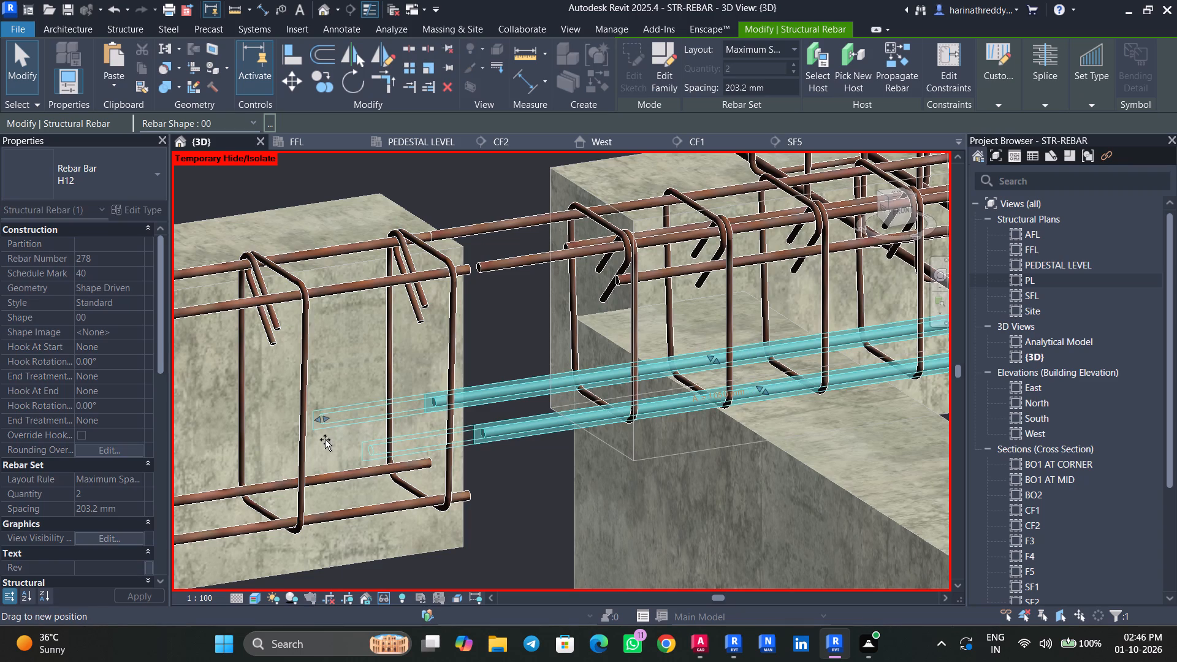
pyautogui.press('Escape')
pyautogui.press('Escape')
pyautogui.press('Escape')
# Save the project.
pyautogui.scroll(-16, 550, 490)
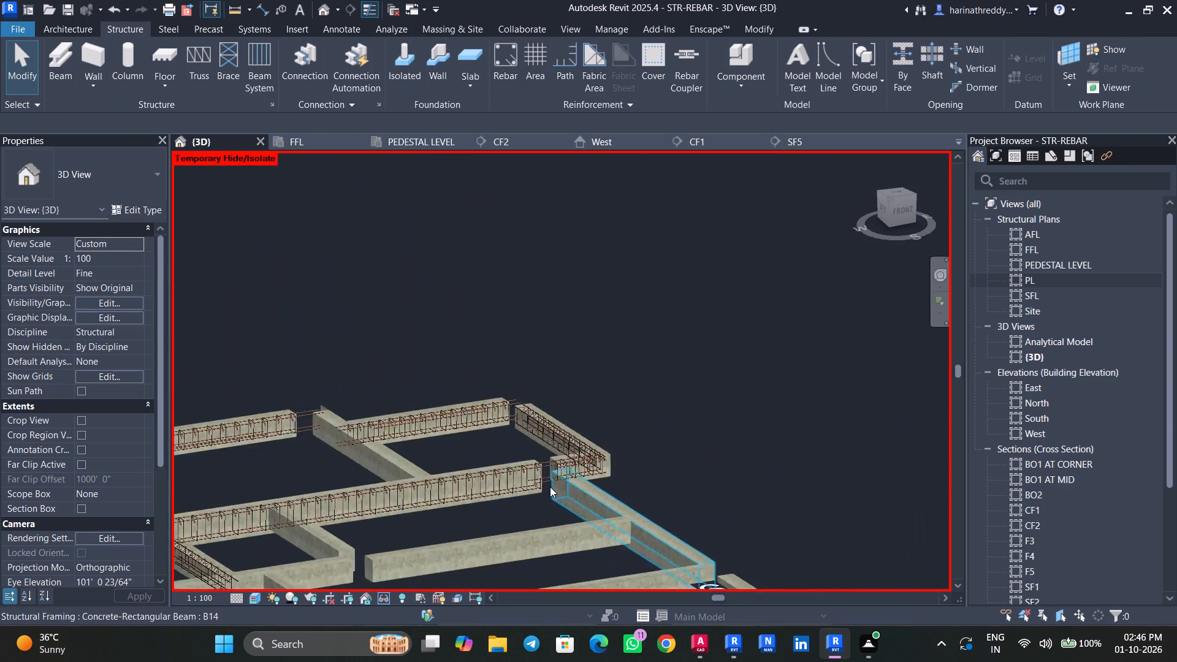
pyautogui.scroll(-2, 550, 487)
pyautogui.moveTo(475, 511); pyautogui.dragTo(727, 452, button='middle')
pyautogui.scroll(16, 451, 463)
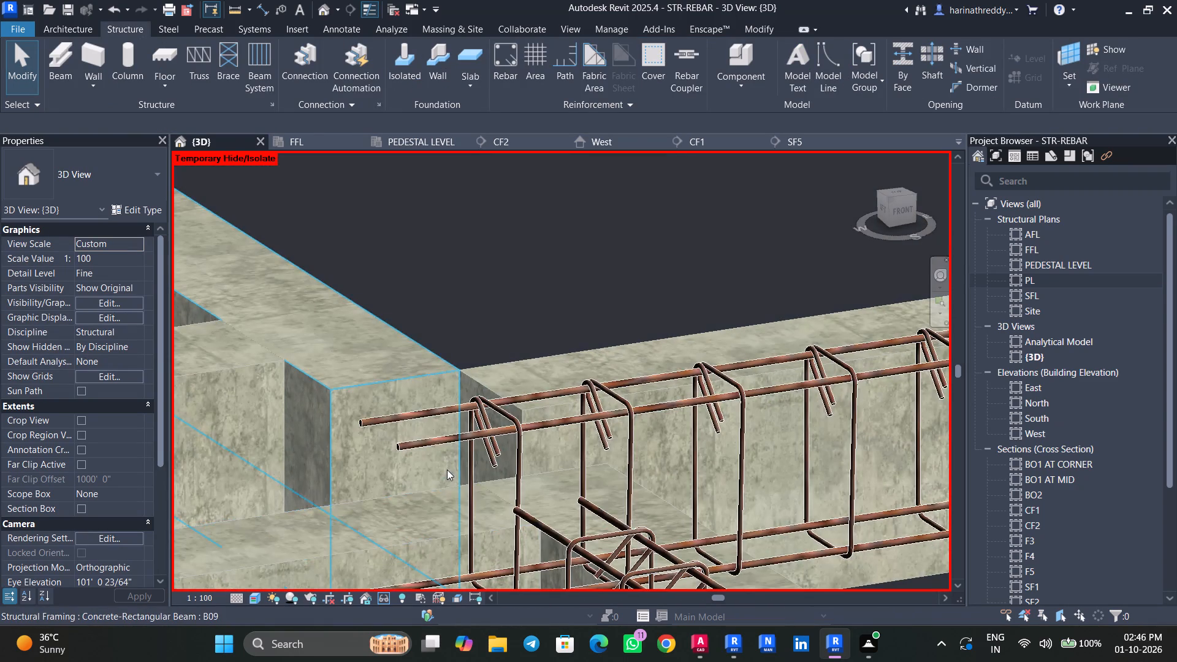
pyautogui.hotkey('ctrl', 's')
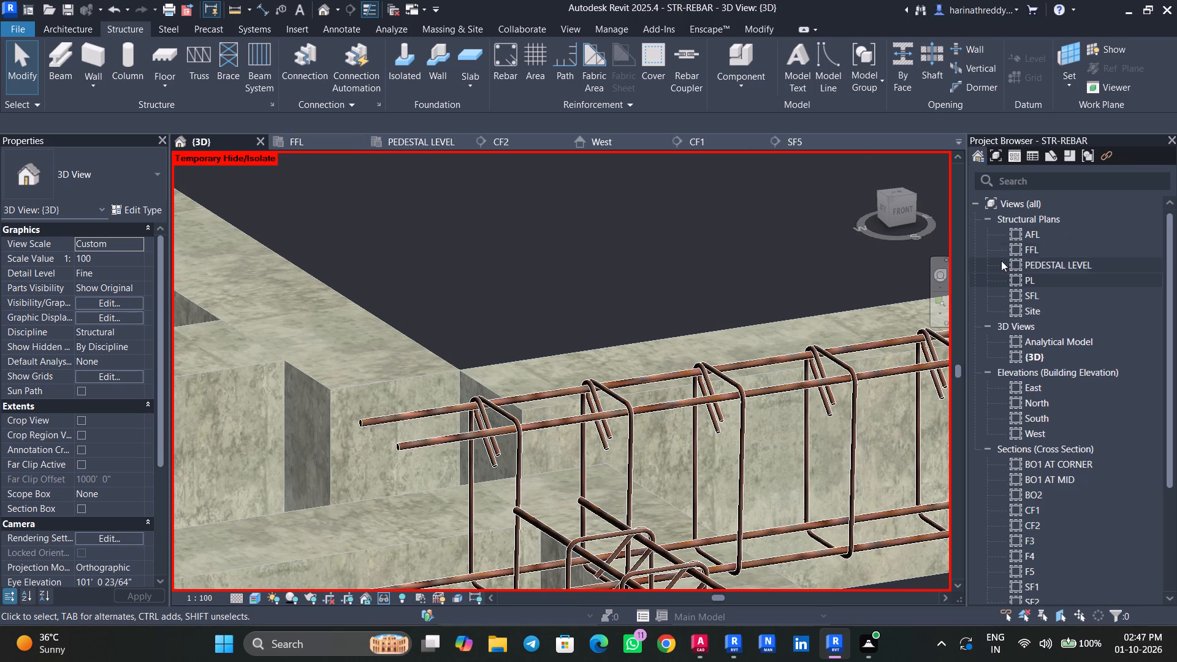
# Open the PL structural plan at the grid 3 to 7 area.
pyautogui.doubleClick(1035, 284)
pyautogui.moveTo(501, 364); pyautogui.dragTo(501, 280, button='middle')
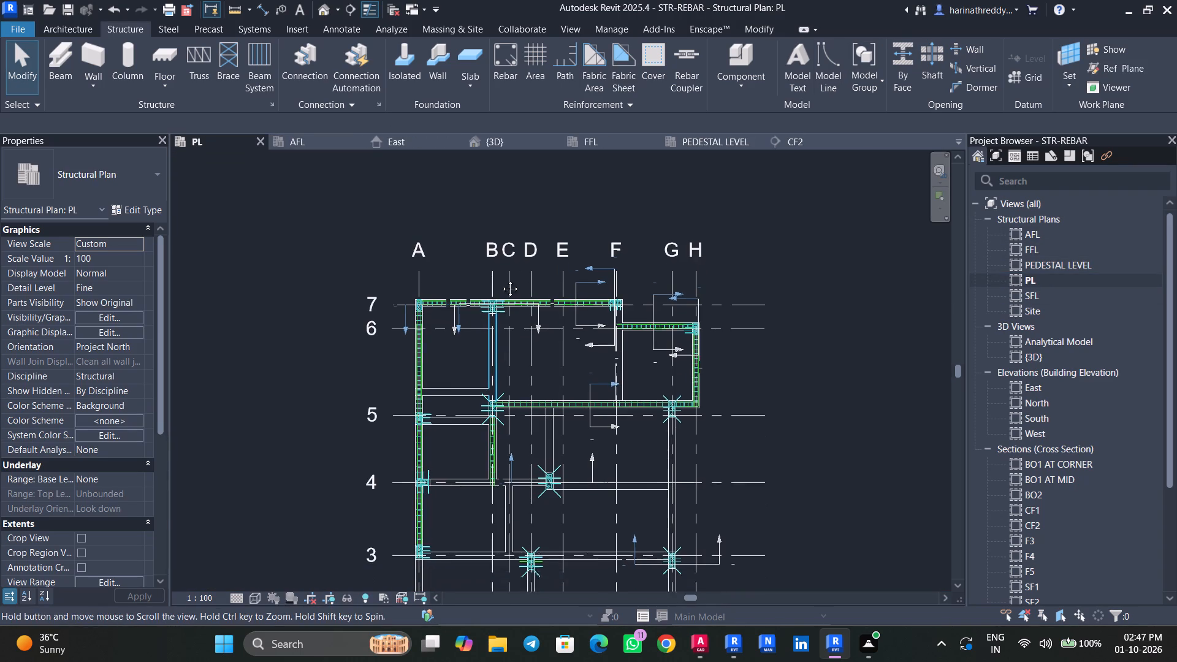
pyautogui.moveTo(501, 280); pyautogui.dragTo(501, 259, button='middle')
# Check the types of the two unreinforced cross beams between grids A and B near grid 5.
pyautogui.click(438, 307)
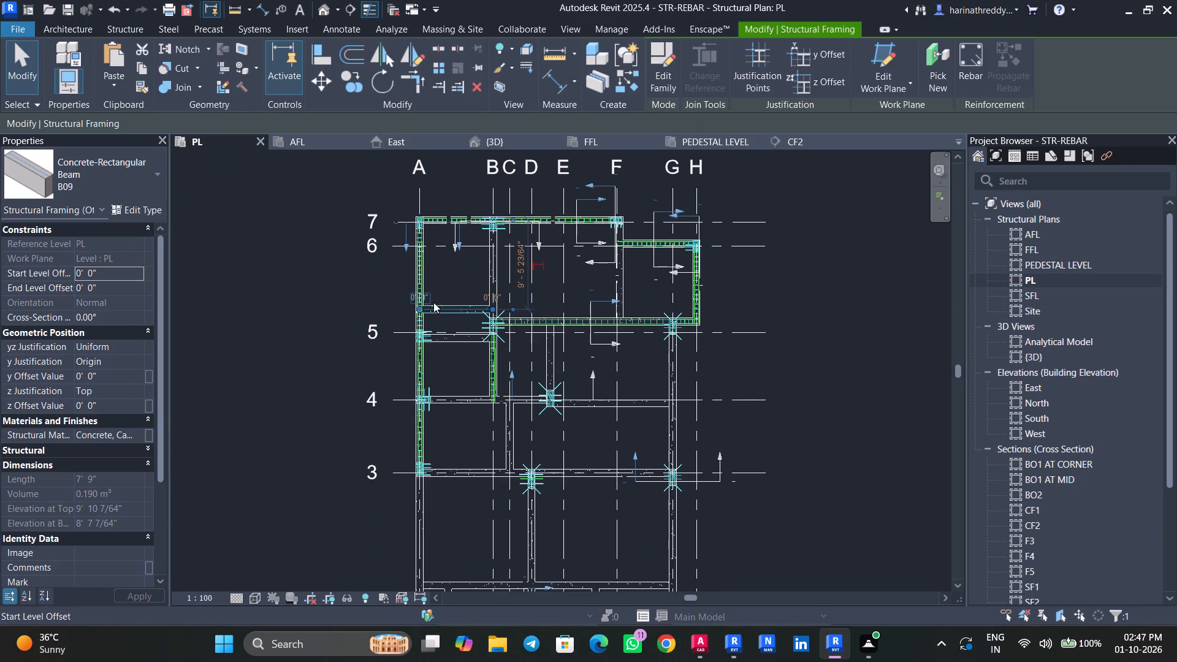
pyautogui.scroll(6, 451, 343)
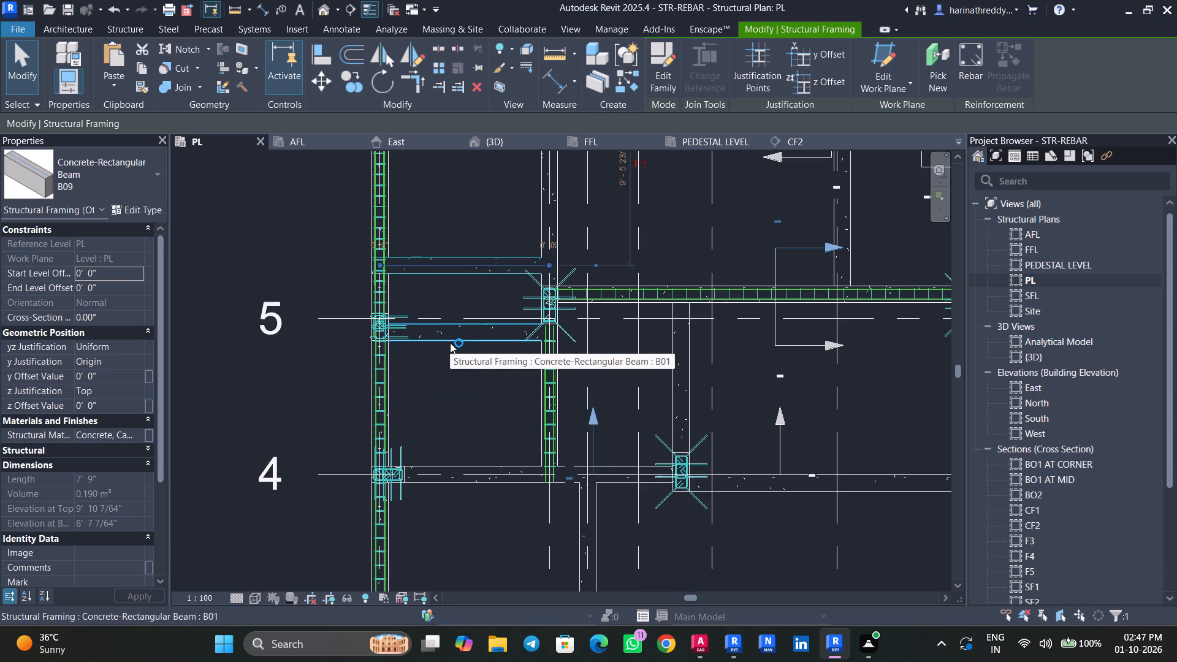
pyautogui.scroll(4, 456, 346)
pyautogui.press('Escape')
pyautogui.press('Escape')
pyautogui.click(463, 337)
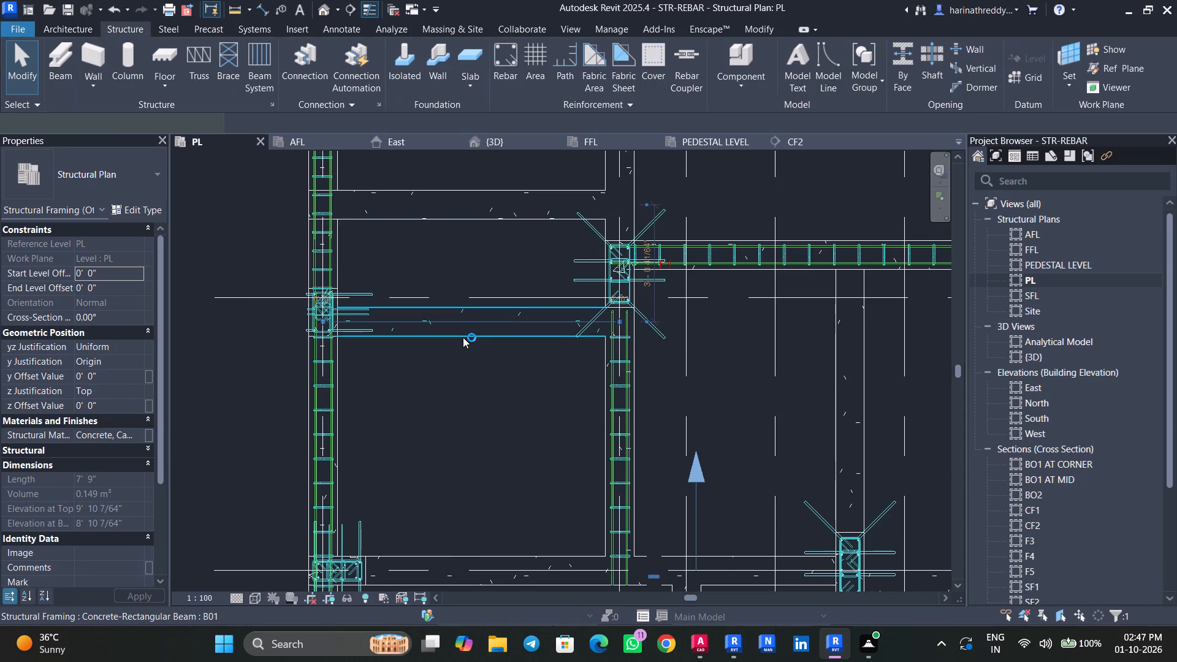
pyautogui.moveTo(457, 371); pyautogui.dragTo(402, 395, button='middle')
pyautogui.press('Escape')
pyautogui.press('Escape')
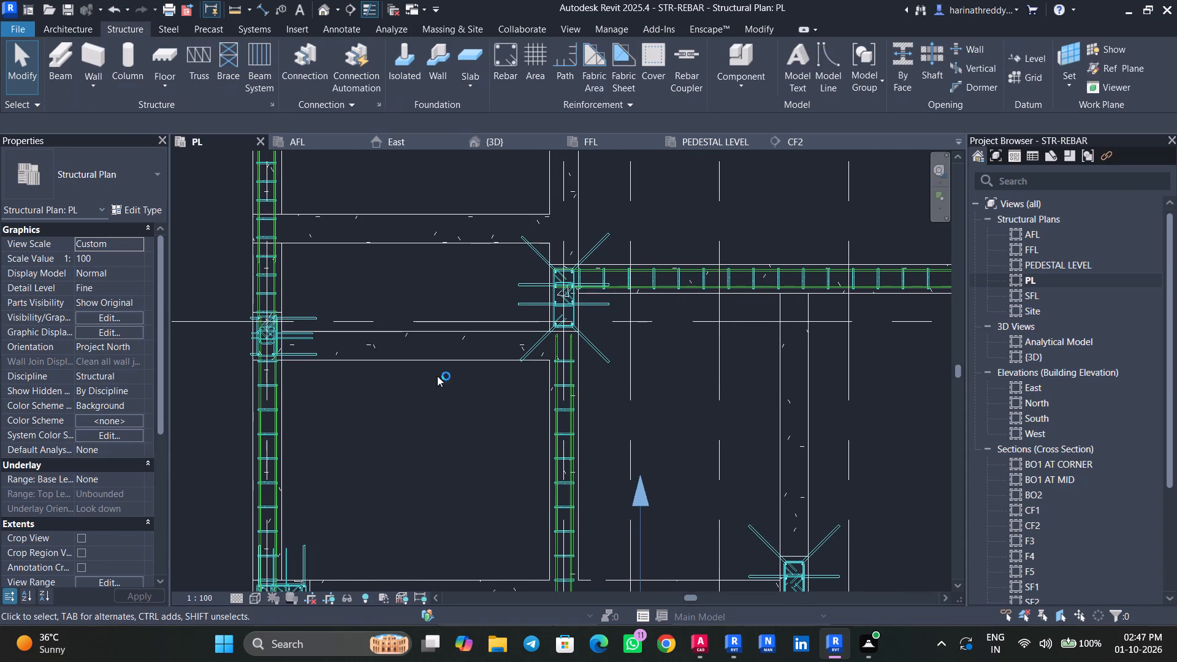
pyautogui.click(544, 395)
pyautogui.press('Escape')
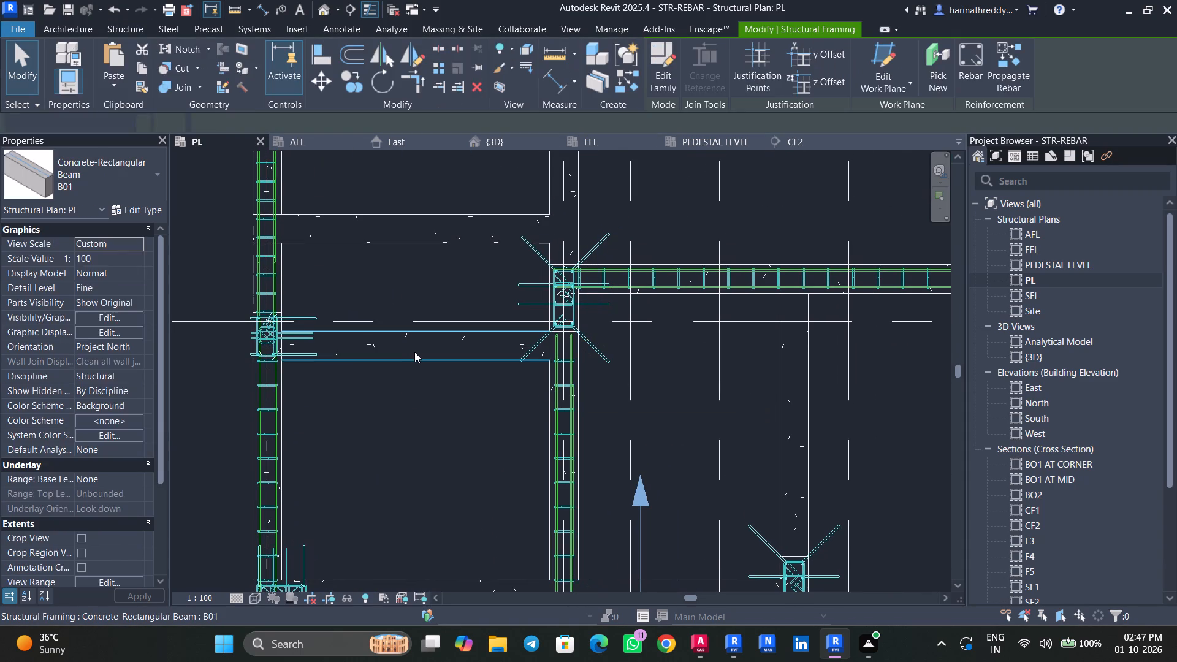
pyautogui.click(414, 352)
pyautogui.scroll(-6, 398, 389)
pyautogui.scroll(1, 398, 389)
pyautogui.scroll(-3, 398, 389)
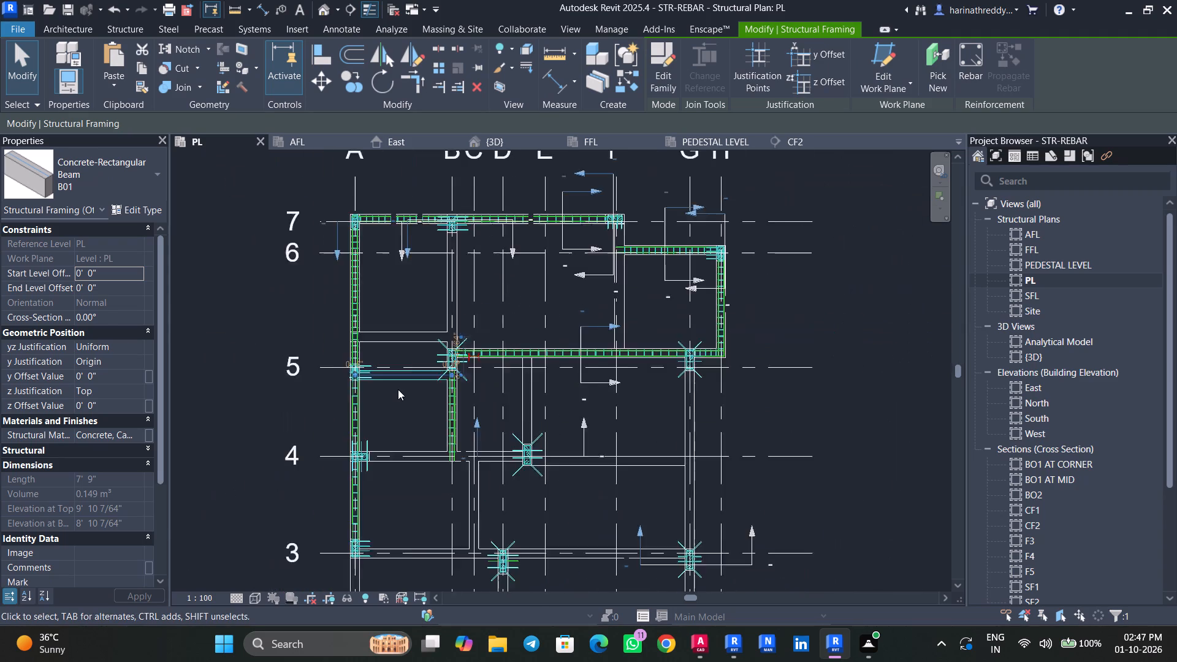
pyautogui.scroll(-6, 398, 389)
pyautogui.scroll(1, 398, 389)
pyautogui.scroll(-7, 398, 389)
pyautogui.moveTo(559, 404); pyautogui.dragTo(698, 394, button='middle')
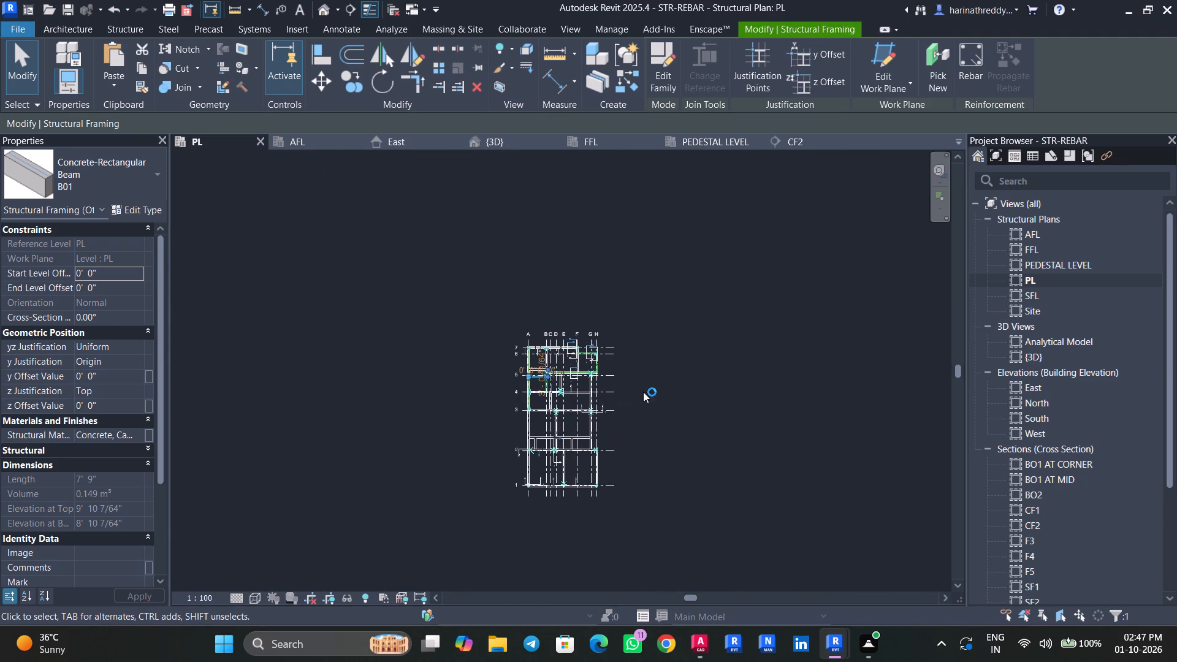
# Switch to the AutoCAD TYPICAL FLOOR DETAILS drawing, examine the beam labels around grids 4 and 5, and return to Revit.
pyautogui.click(695, 638)
pyautogui.scroll(-8, 358, 398)
pyautogui.scroll(4, 226, 351)
pyautogui.moveTo(229, 356); pyautogui.dragTo(635, 427, button='middle')
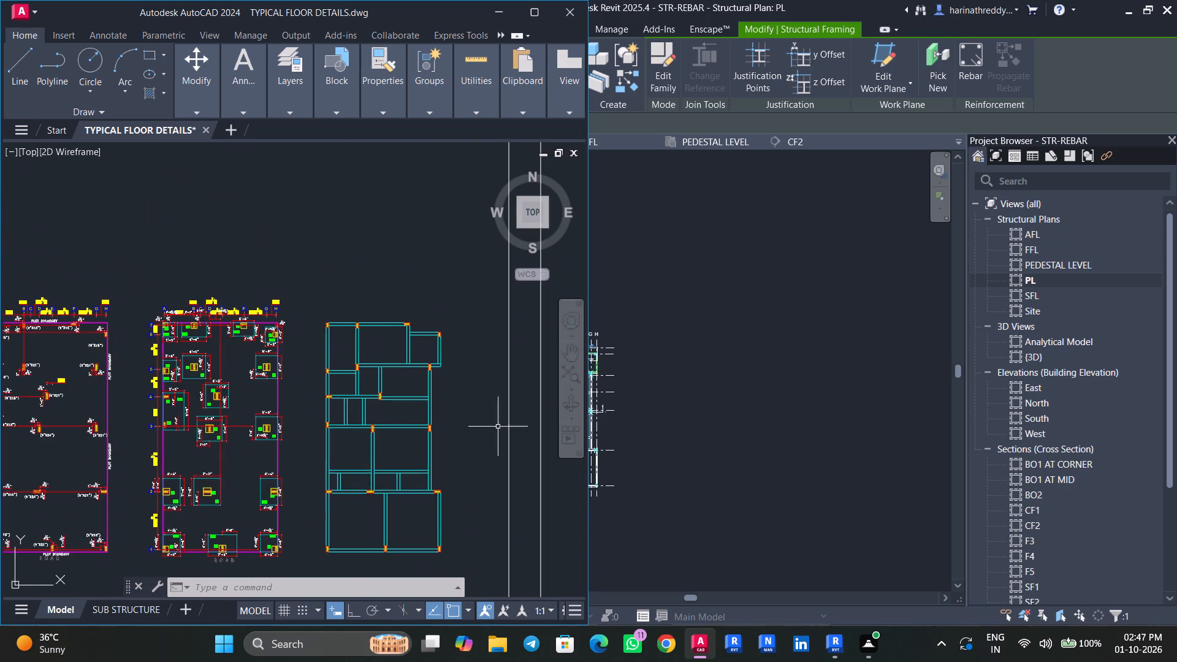
pyautogui.scroll(3, 219, 411)
pyautogui.moveTo(224, 407); pyautogui.dragTo(523, 489, button='middle')
pyautogui.scroll(-3, 371, 439)
pyautogui.moveTo(316, 442); pyautogui.dragTo(418, 333, button='middle')
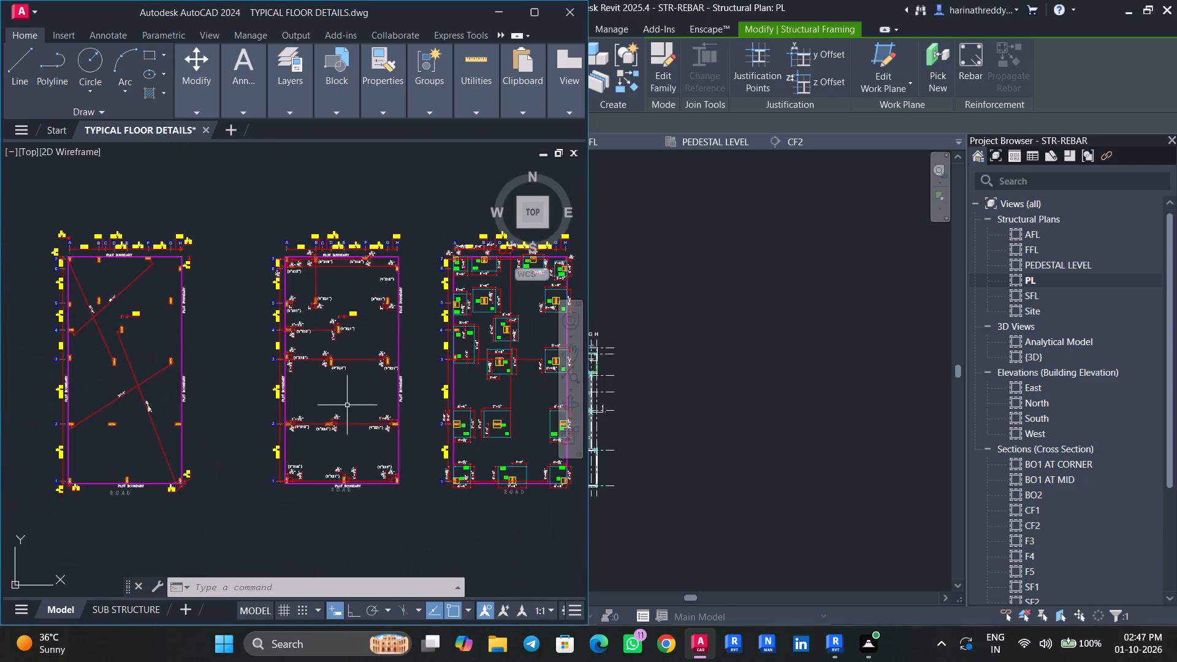
pyautogui.scroll(-4, 350, 408)
pyautogui.moveTo(416, 457); pyautogui.dragTo(242, 457, button='middle')
pyautogui.scroll(5, 340, 417)
pyautogui.moveTo(251, 403); pyautogui.dragTo(552, 494, button='middle')
pyautogui.scroll(1, 552, 494)
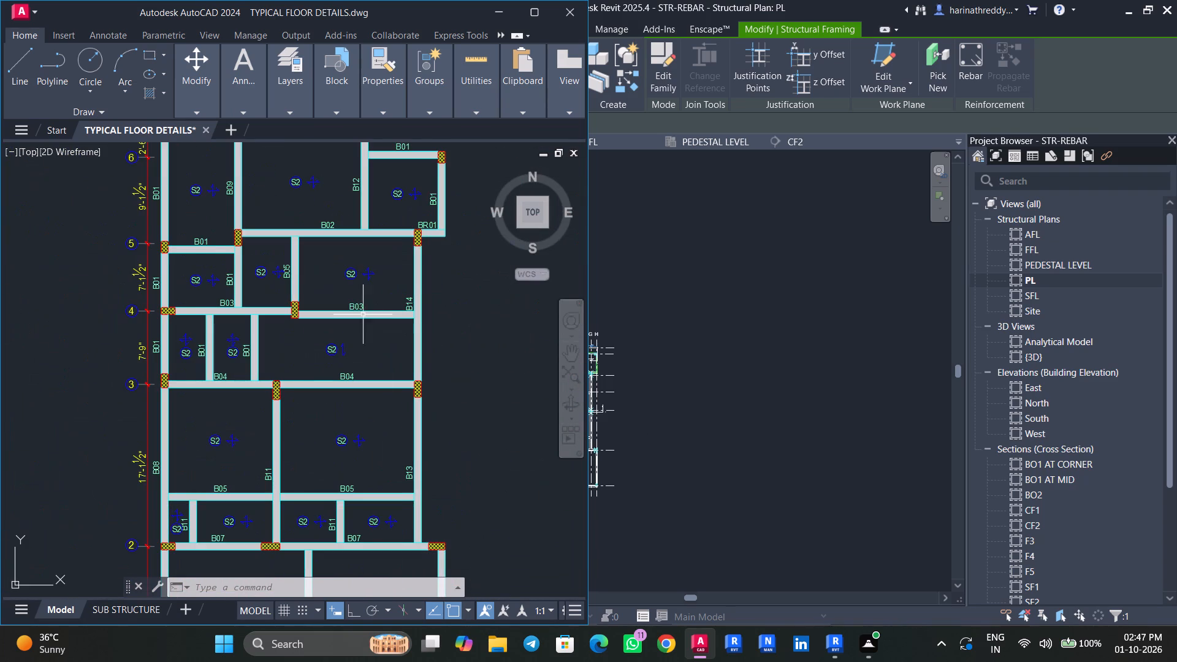
pyautogui.moveTo(261, 266); pyautogui.dragTo(357, 387, button='middle')
pyautogui.scroll(2, 324, 396)
pyautogui.scroll(-1, 313, 391)
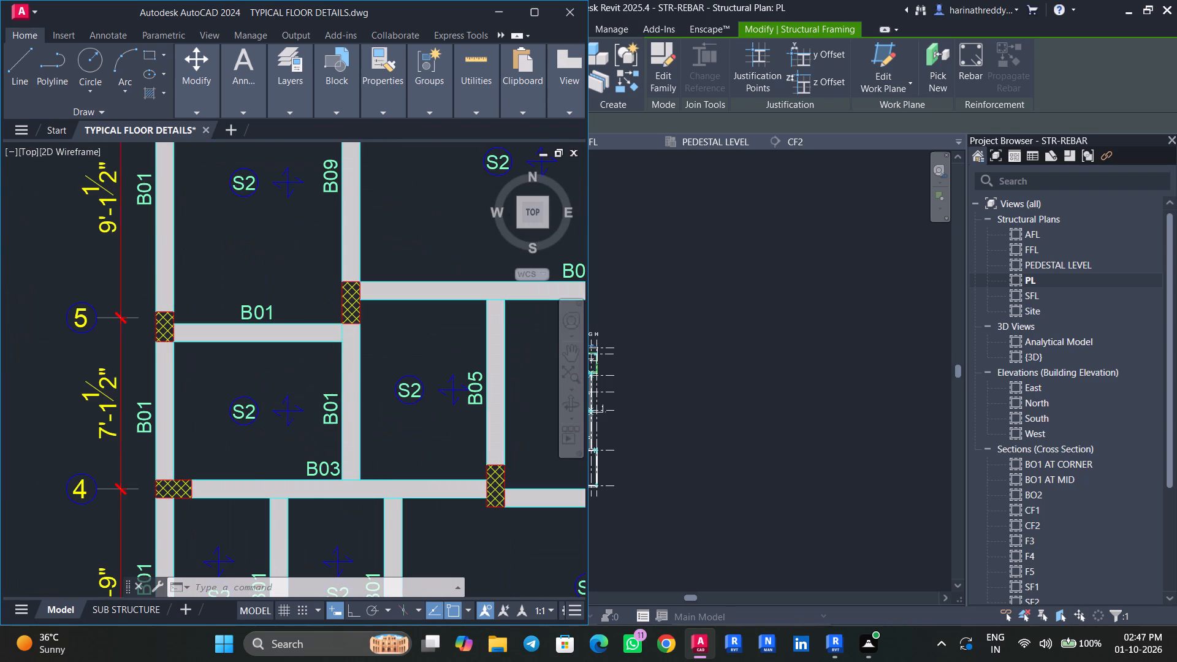
pyautogui.click(493, 13)
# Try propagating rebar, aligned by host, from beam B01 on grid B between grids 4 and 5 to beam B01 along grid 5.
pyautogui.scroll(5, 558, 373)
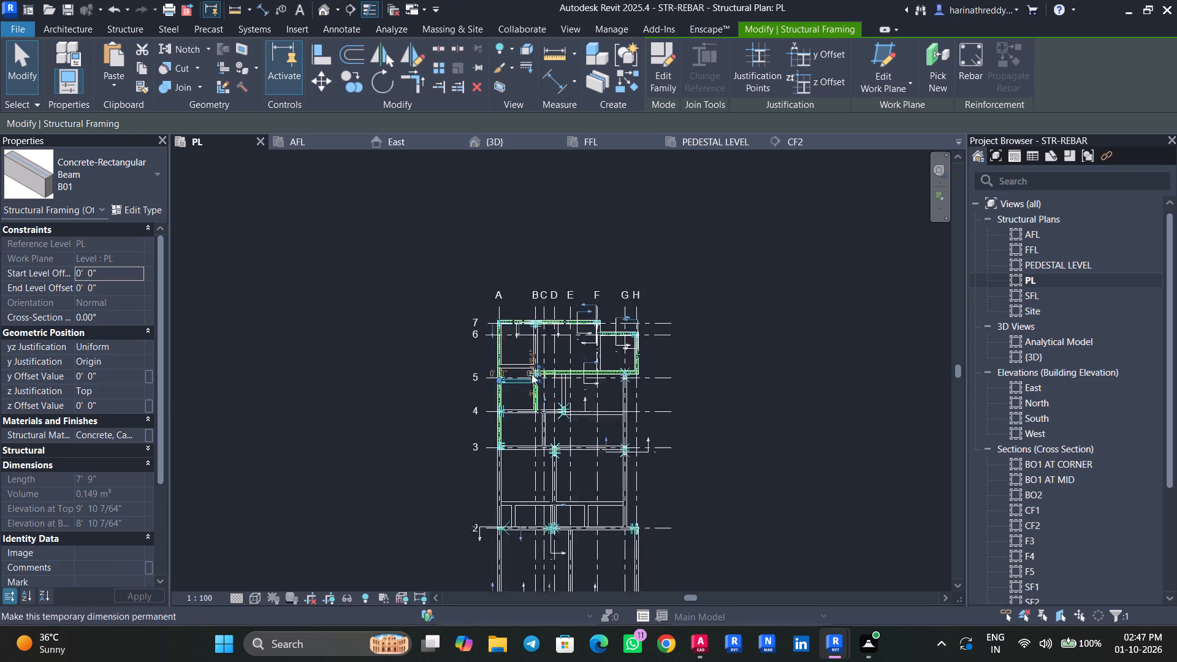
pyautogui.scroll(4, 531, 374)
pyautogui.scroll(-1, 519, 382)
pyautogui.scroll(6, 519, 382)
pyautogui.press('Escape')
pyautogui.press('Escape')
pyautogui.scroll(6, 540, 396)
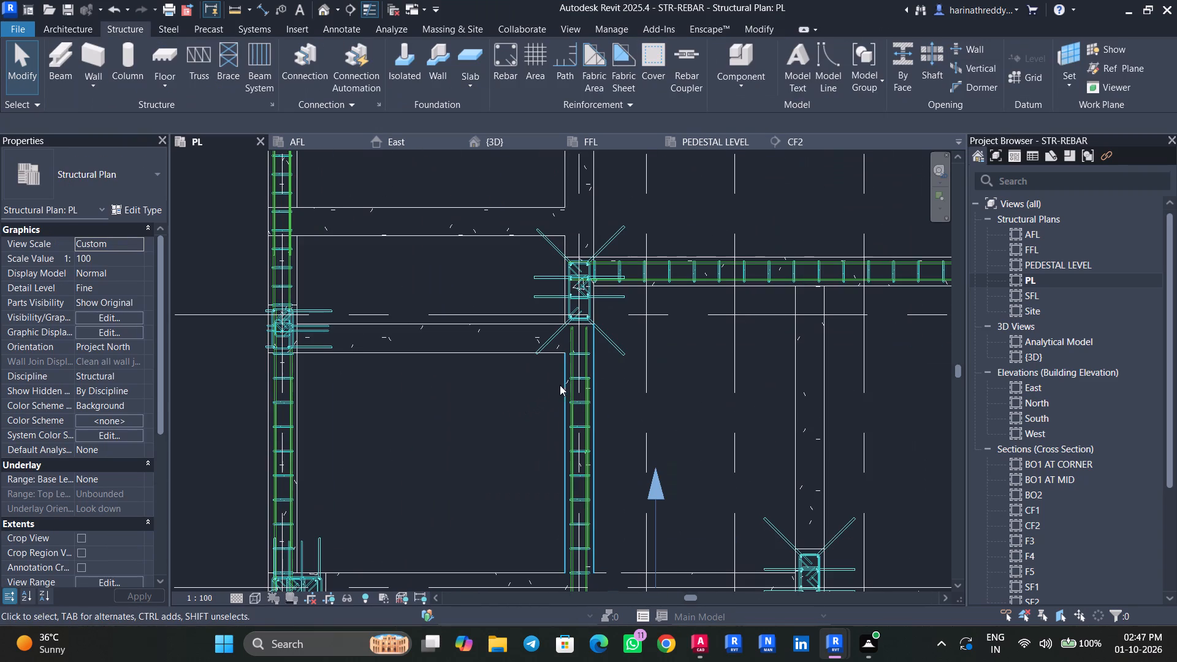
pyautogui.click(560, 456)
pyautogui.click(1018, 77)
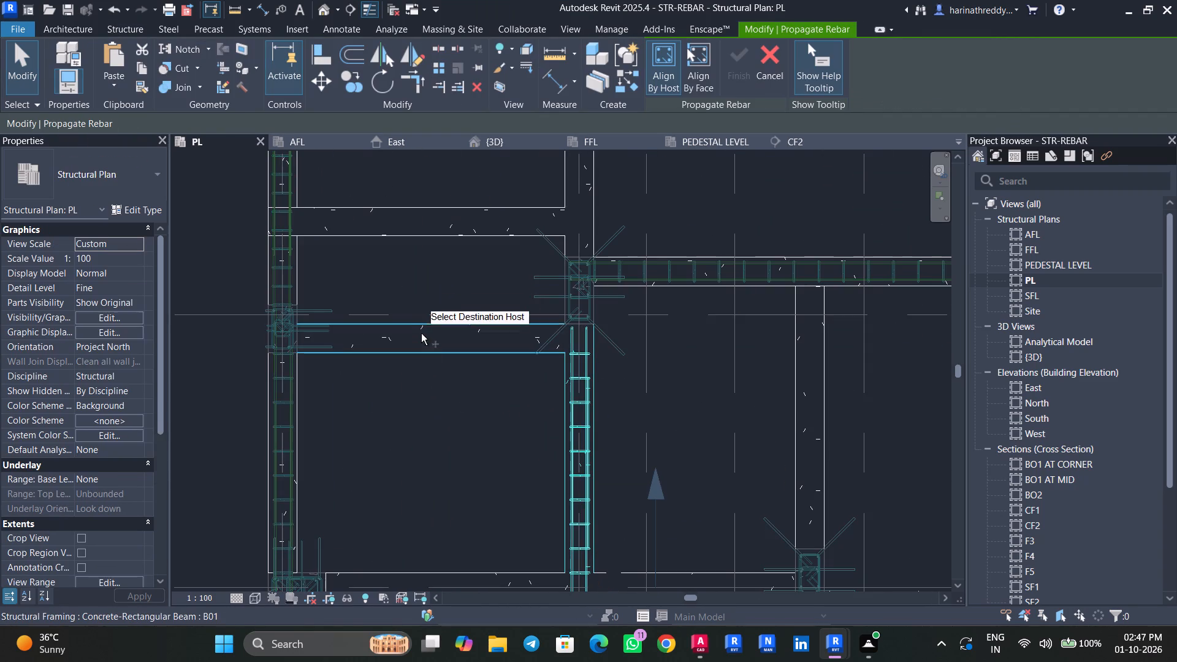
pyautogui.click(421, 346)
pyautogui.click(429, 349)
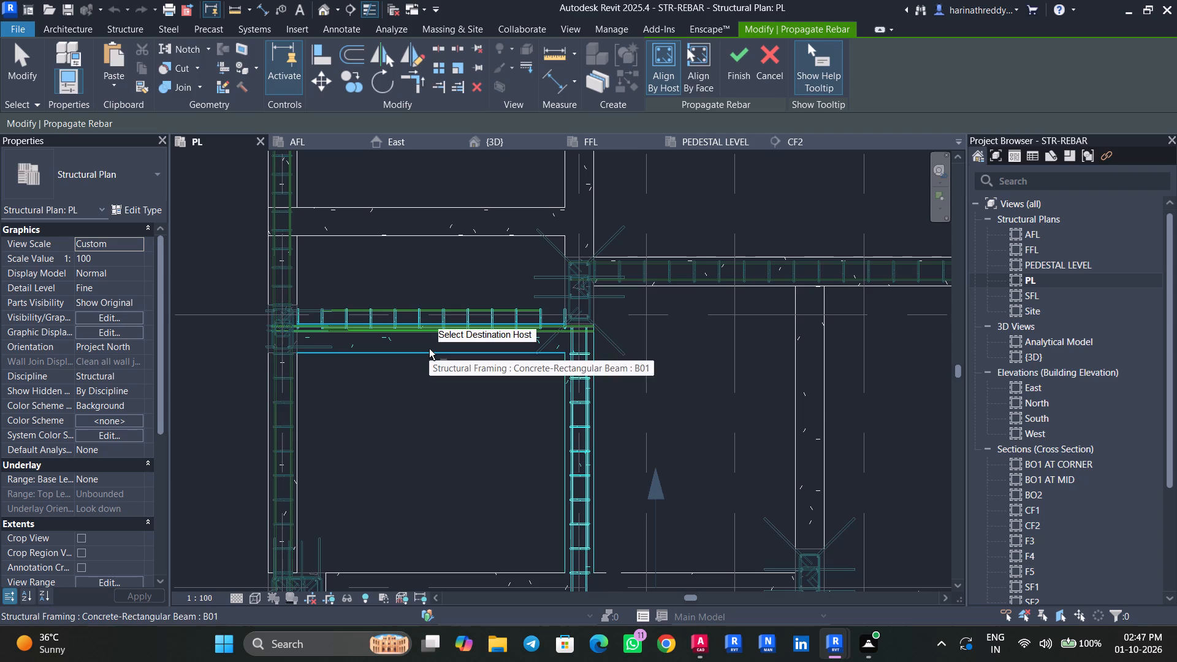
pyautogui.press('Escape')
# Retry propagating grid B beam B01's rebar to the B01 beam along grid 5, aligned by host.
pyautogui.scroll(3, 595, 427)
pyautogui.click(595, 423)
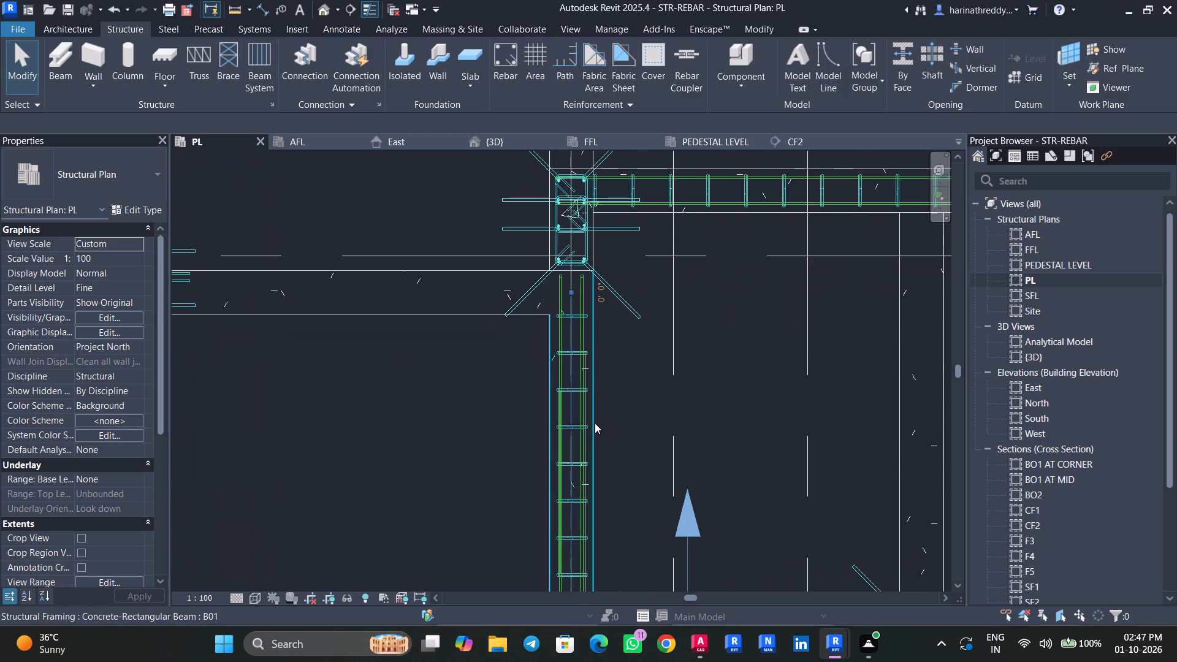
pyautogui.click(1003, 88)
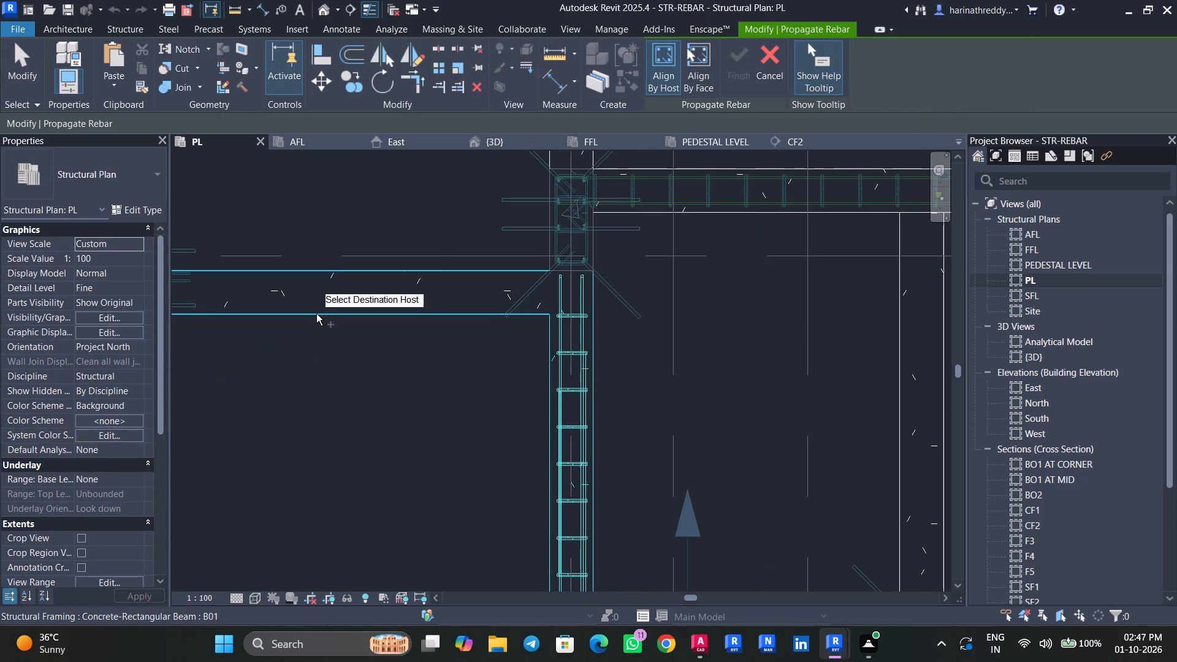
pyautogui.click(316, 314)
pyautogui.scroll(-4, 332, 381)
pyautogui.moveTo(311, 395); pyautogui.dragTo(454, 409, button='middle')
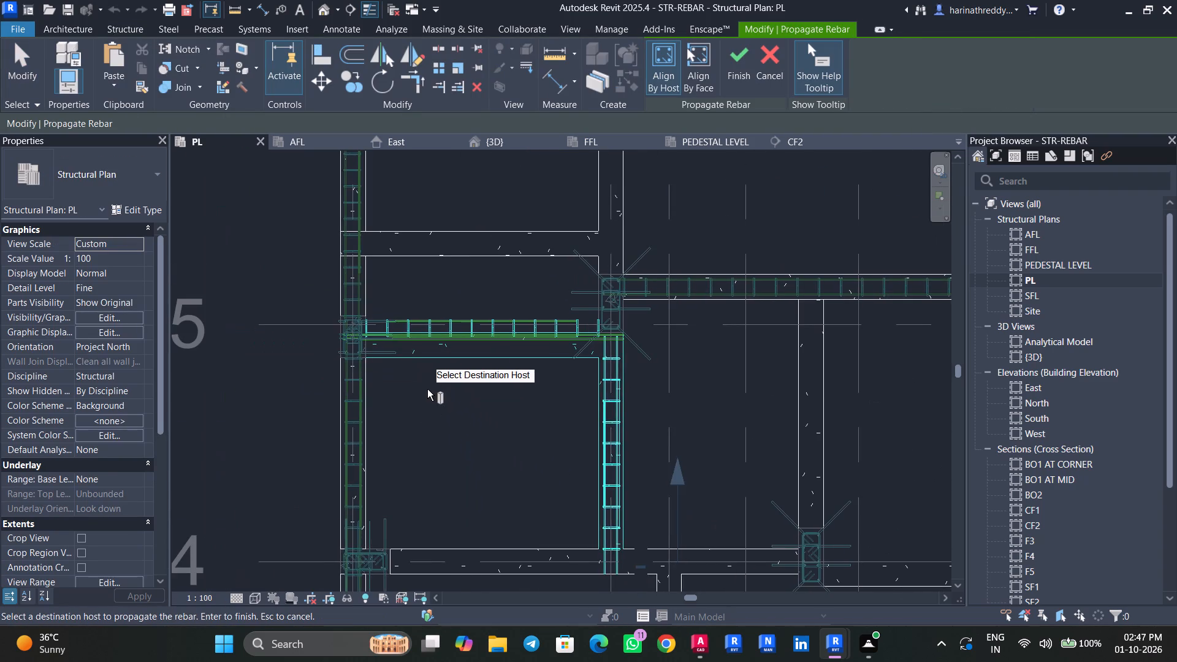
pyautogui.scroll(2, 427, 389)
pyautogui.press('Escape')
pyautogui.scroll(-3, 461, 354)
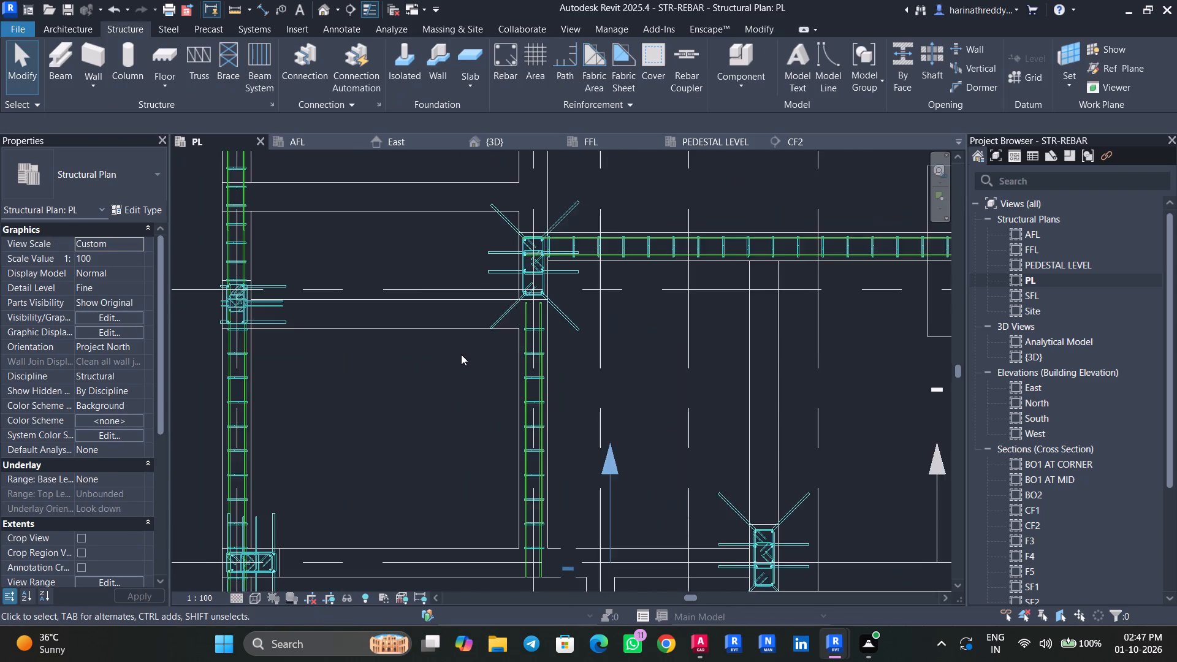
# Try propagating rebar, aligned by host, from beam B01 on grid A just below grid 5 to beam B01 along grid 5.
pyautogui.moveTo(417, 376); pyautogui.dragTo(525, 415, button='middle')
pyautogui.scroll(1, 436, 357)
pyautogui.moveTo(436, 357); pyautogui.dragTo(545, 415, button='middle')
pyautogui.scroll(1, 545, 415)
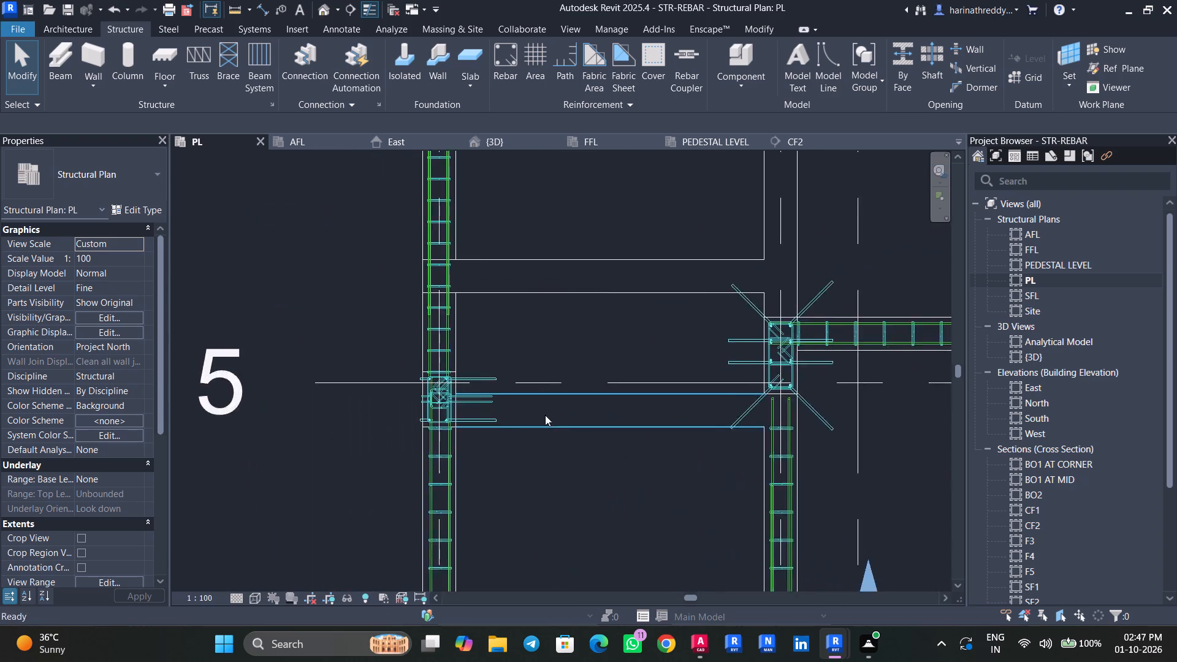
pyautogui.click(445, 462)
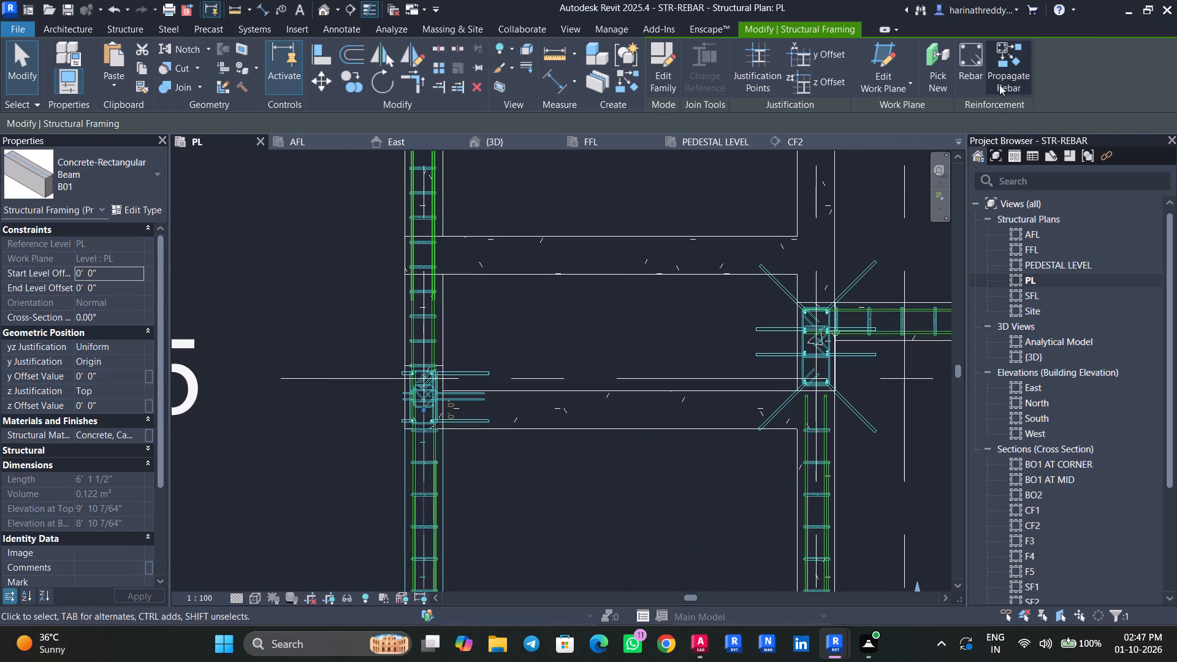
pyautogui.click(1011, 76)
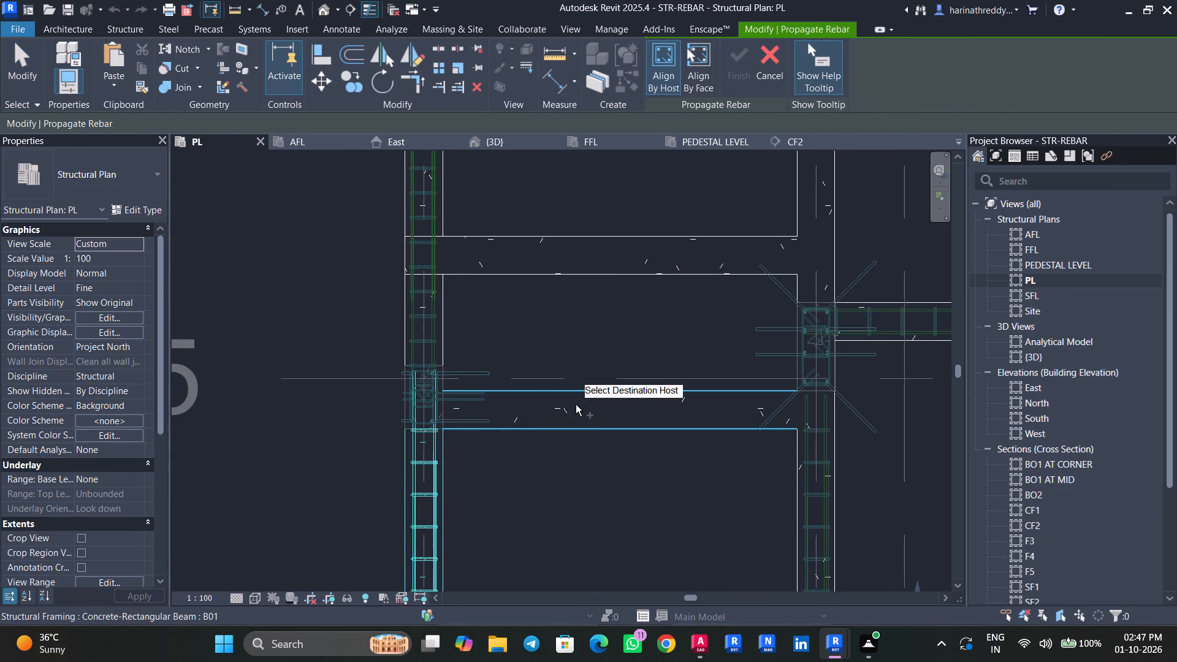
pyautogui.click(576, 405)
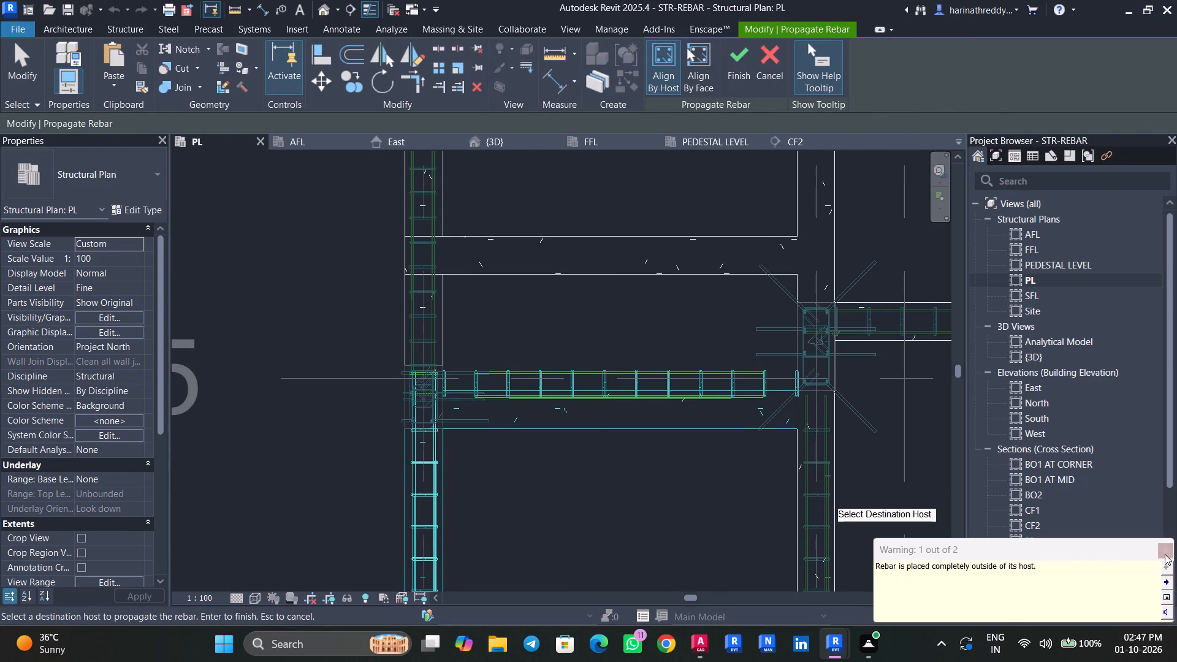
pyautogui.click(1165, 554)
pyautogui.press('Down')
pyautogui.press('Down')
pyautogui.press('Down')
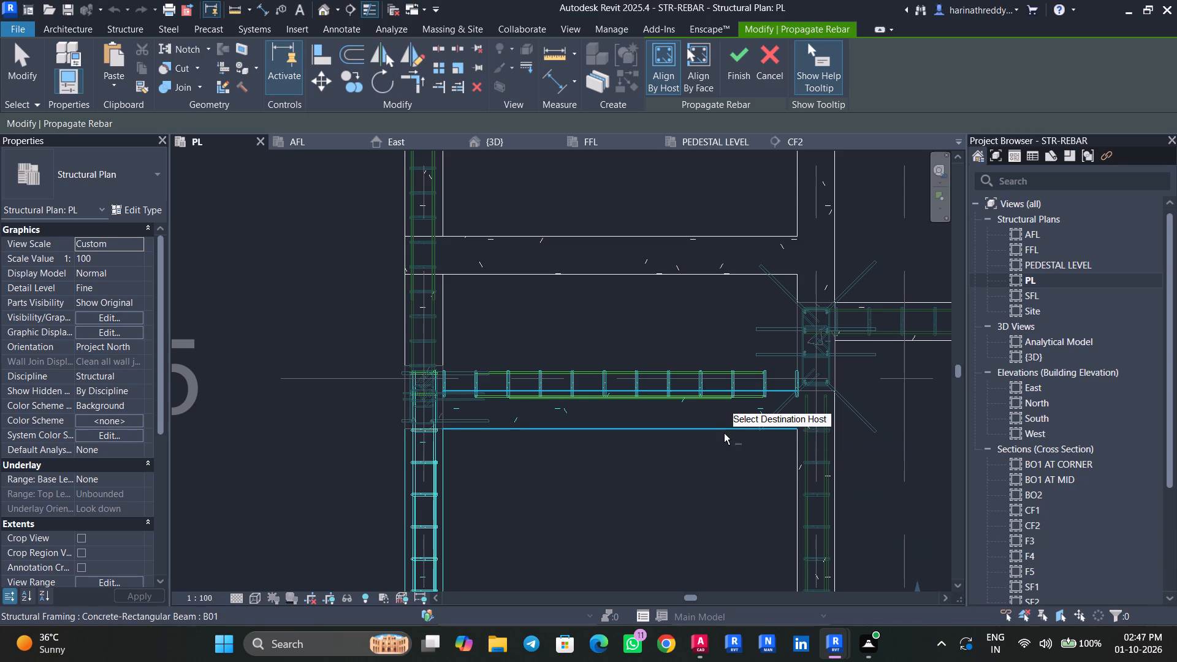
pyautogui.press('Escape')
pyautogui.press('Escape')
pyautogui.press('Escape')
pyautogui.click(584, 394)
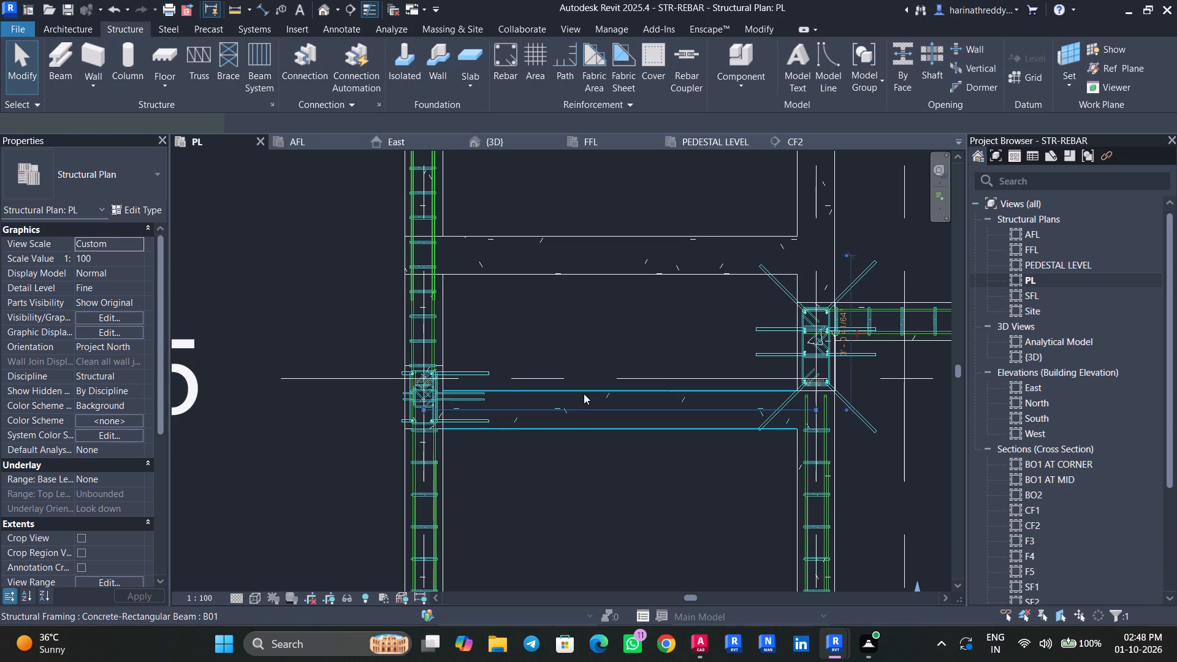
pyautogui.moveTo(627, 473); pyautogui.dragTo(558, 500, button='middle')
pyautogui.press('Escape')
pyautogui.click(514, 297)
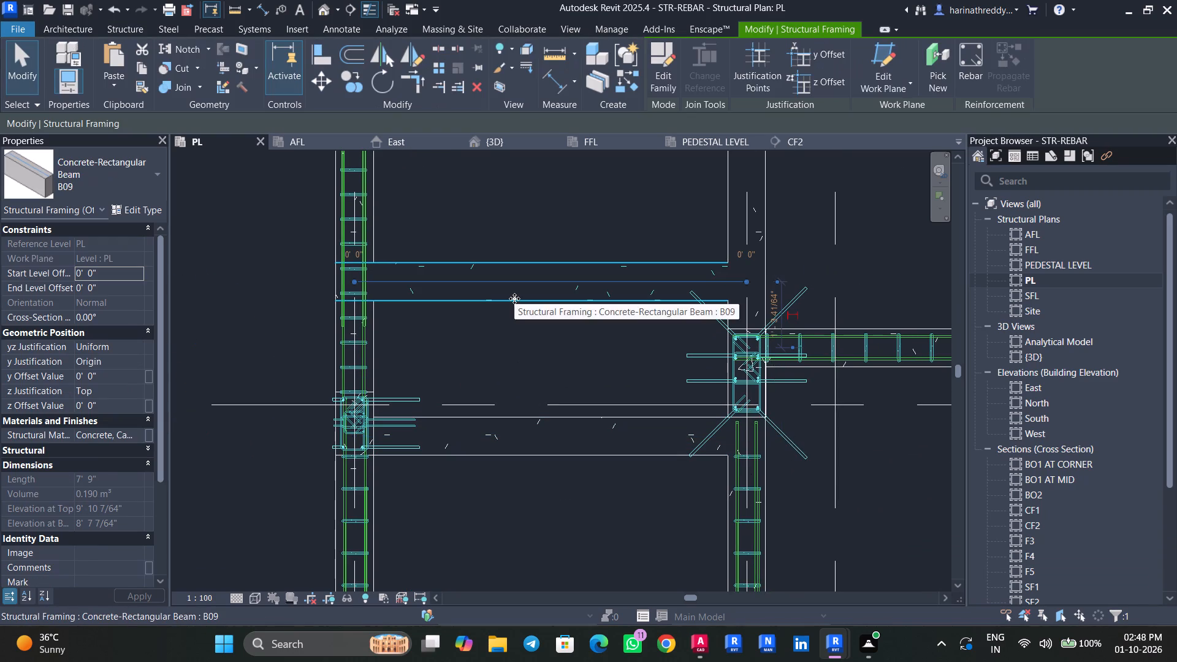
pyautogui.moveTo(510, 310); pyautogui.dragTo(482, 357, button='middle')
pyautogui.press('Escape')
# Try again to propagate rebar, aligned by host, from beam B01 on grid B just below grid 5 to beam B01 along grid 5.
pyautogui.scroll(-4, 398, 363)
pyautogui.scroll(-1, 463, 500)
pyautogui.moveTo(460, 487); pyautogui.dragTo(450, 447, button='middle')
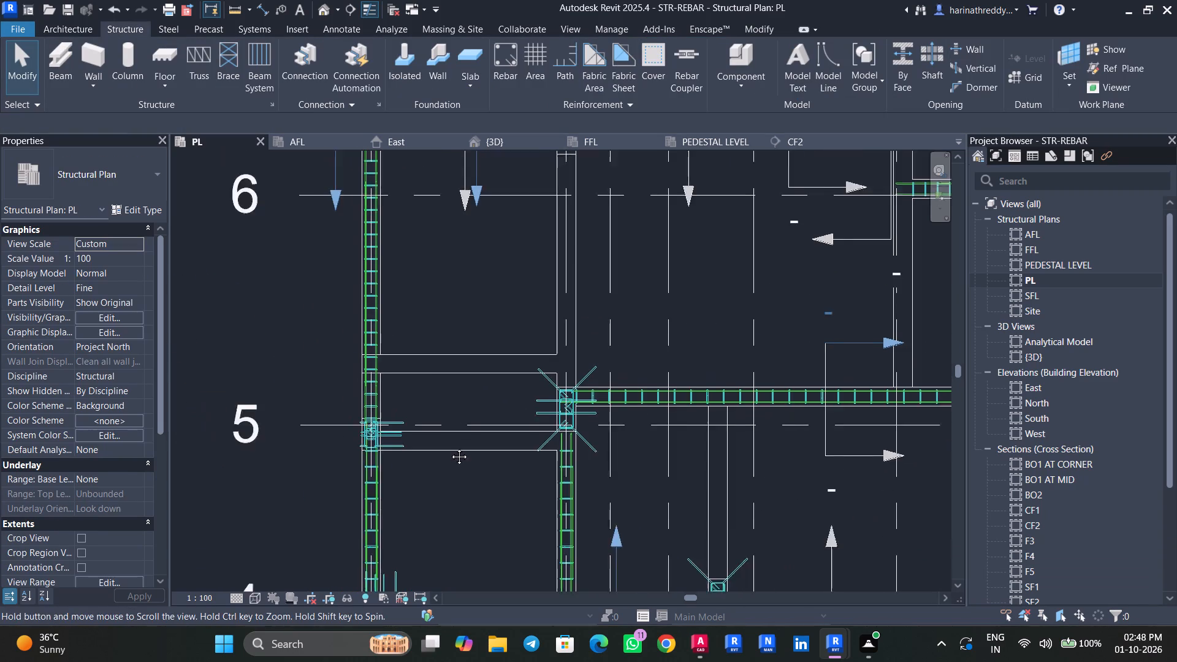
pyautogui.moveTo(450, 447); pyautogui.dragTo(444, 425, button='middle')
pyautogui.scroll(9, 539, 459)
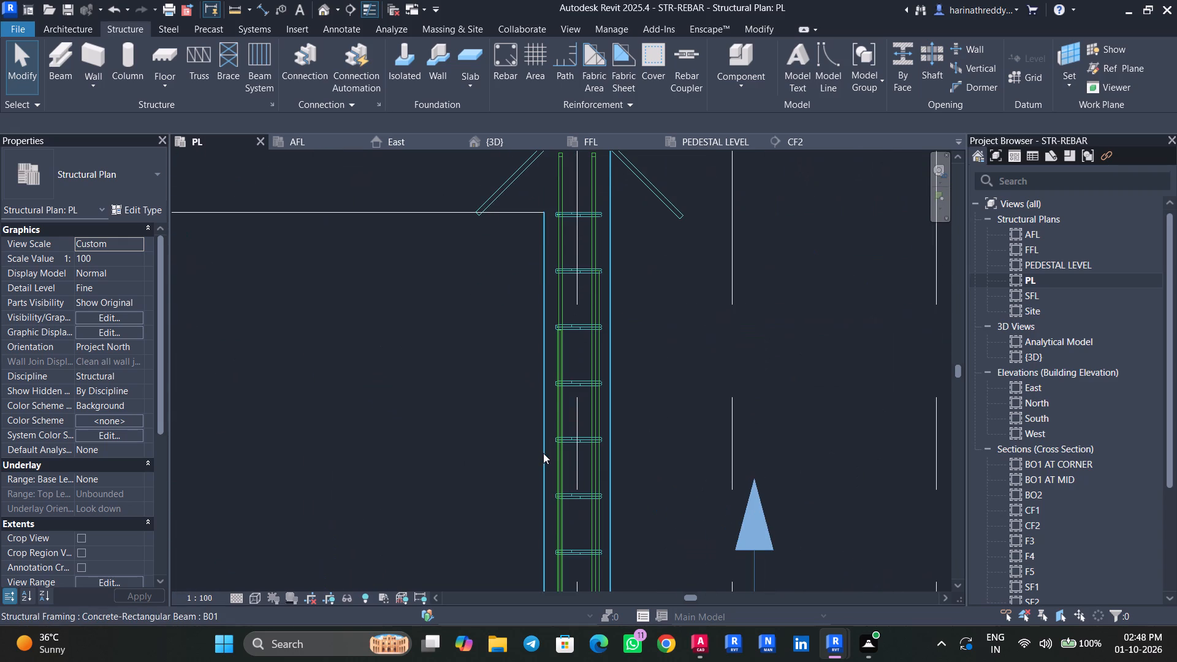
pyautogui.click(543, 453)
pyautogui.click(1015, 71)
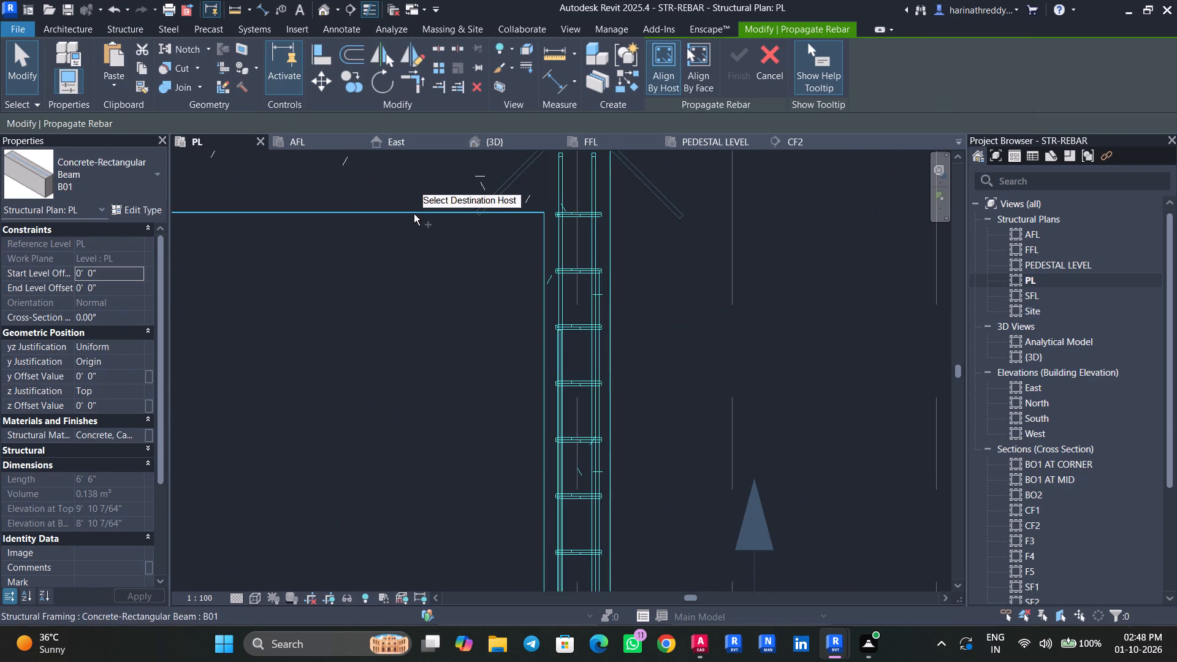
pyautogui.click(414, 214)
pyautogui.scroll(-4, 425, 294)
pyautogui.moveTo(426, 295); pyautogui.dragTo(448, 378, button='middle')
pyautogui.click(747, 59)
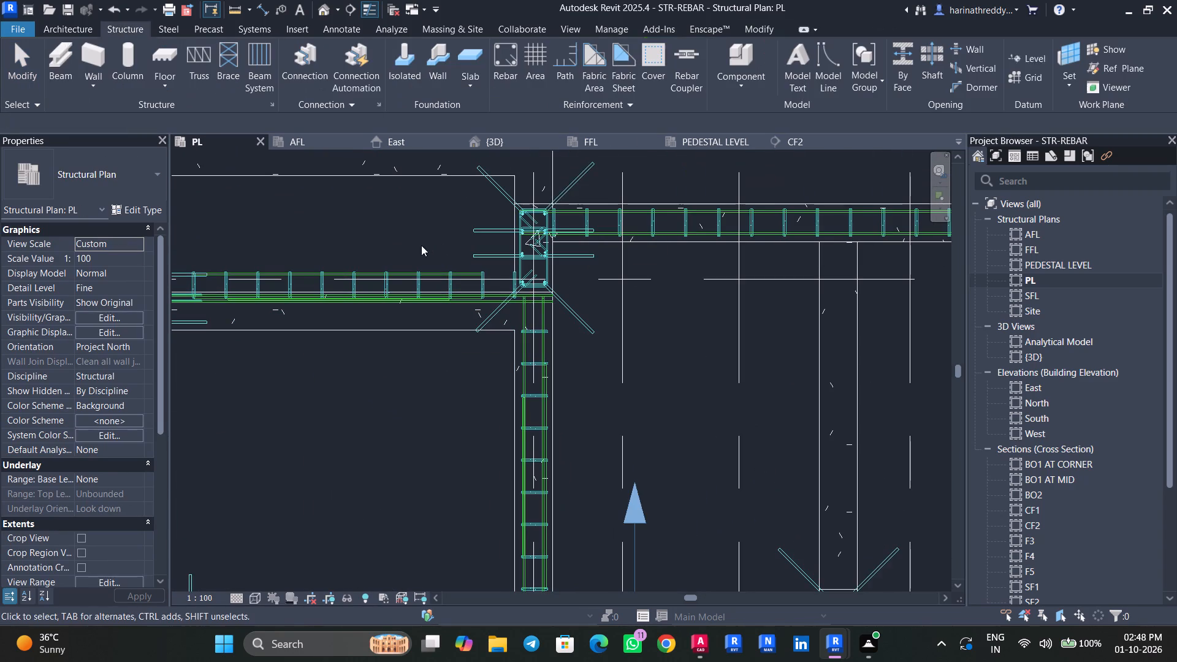
# Open the {3D} view and examine how the propagated rebar sits in the B01 beam along grid 5.
pyautogui.moveTo(338, 234); pyautogui.dragTo(501, 331, button='middle')
pyautogui.click(514, 142)
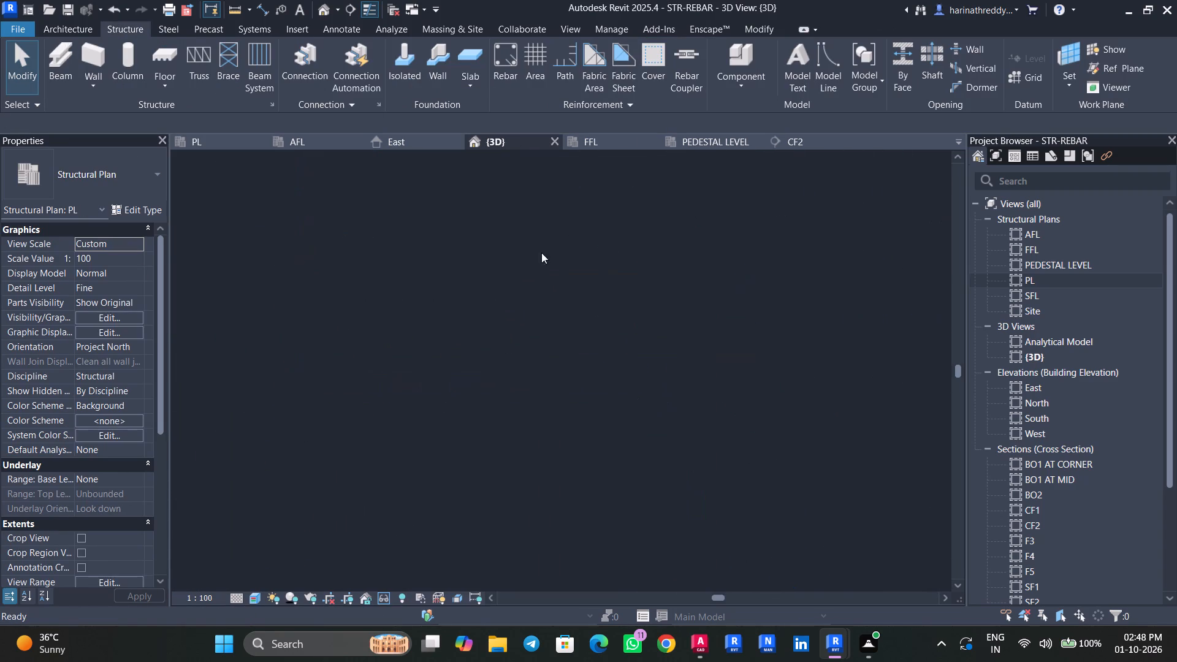
pyautogui.scroll(-14, 566, 314)
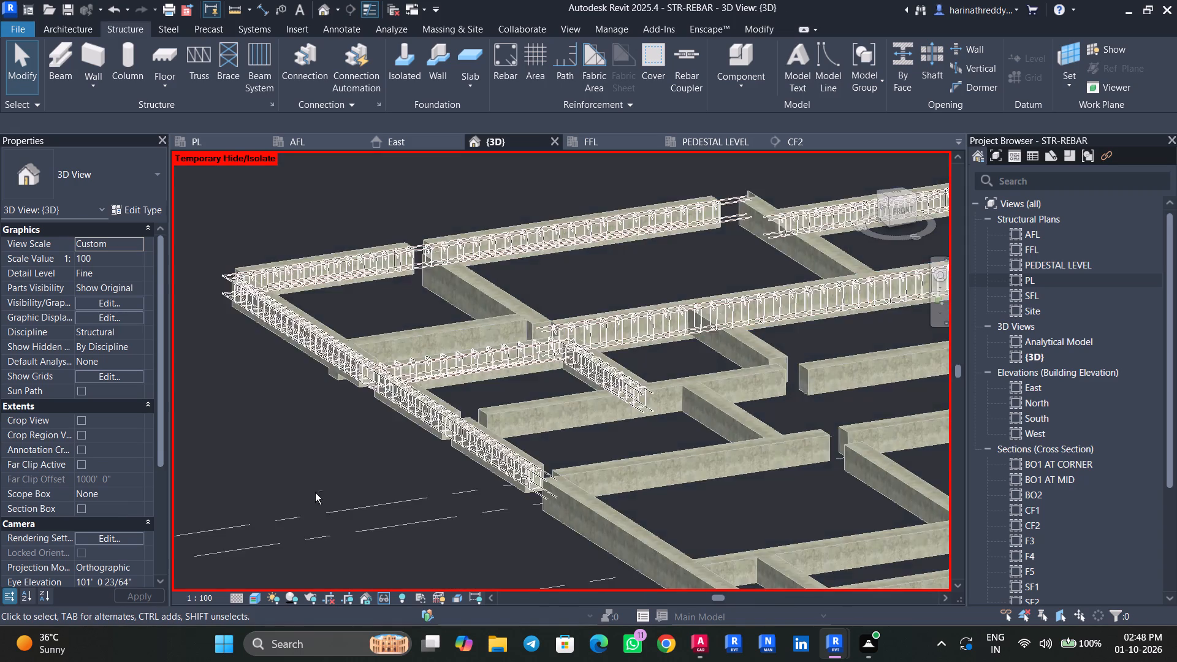
pyautogui.keyDown('shift'); pyautogui.moveTo(318, 493); pyautogui.dragTo(457, 590, button='middle'); pyautogui.keyUp('shift')
pyautogui.moveTo(550, 528); pyautogui.dragTo(500, 446, button='middle')
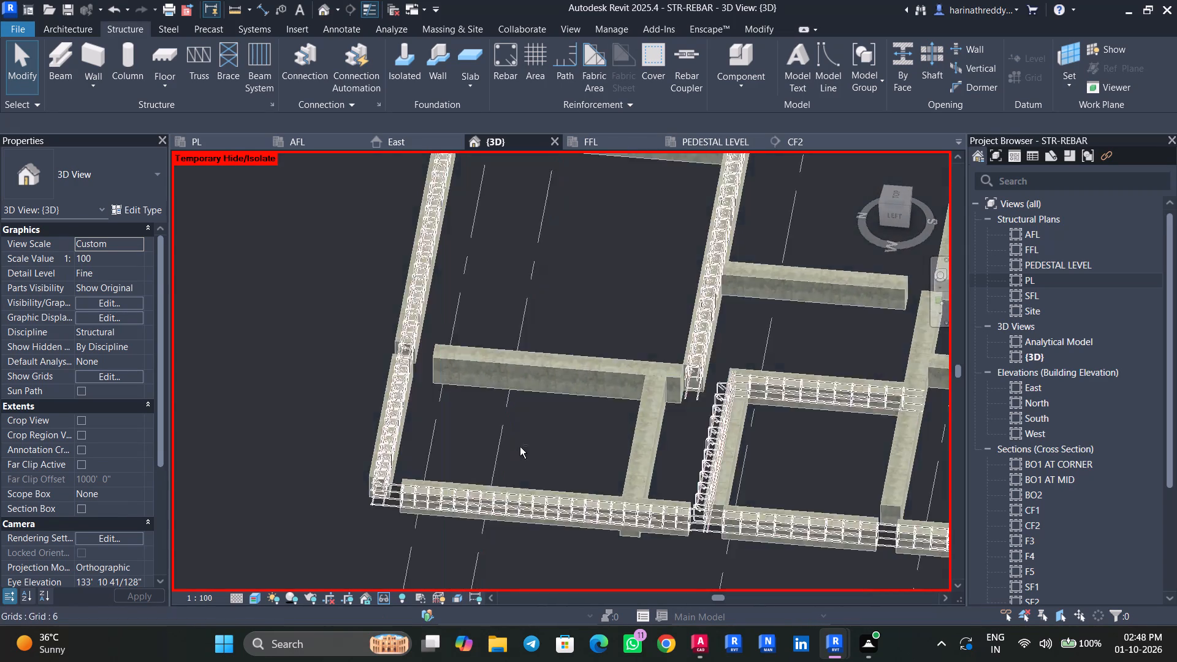
pyautogui.keyDown('shift'); pyautogui.moveTo(522, 457); pyautogui.dragTo(526, 624, button='middle'); pyautogui.keyUp('shift')
pyautogui.scroll(2, 718, 518)
pyautogui.scroll(-1, 718, 516)
pyautogui.scroll(12, 720, 515)
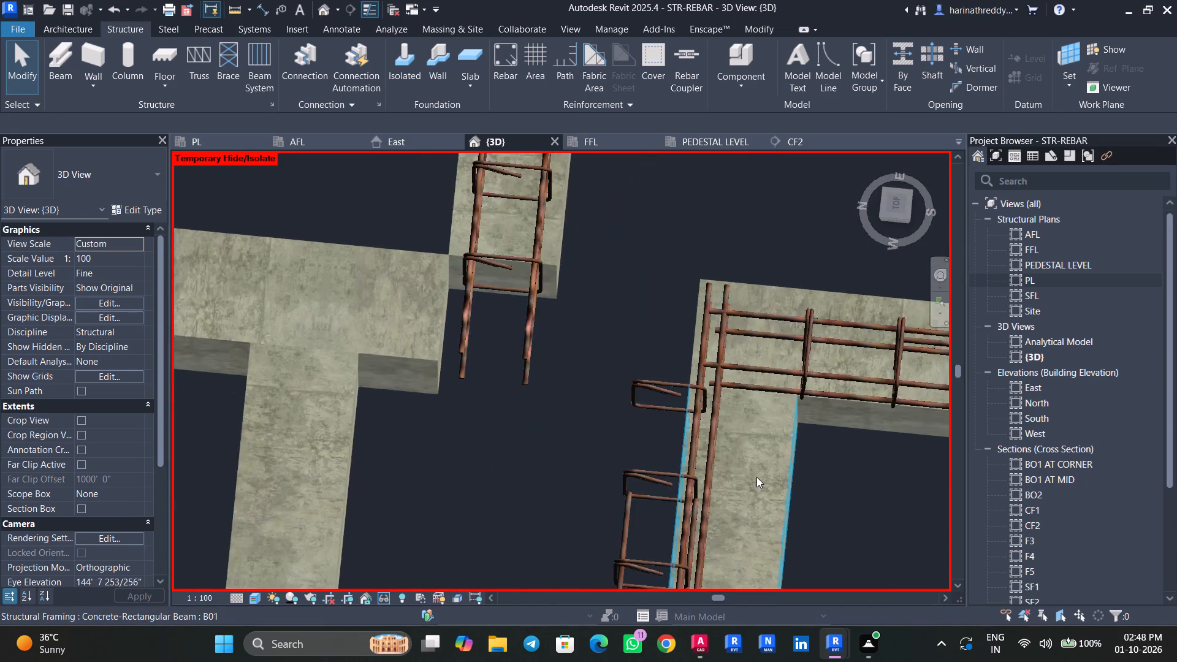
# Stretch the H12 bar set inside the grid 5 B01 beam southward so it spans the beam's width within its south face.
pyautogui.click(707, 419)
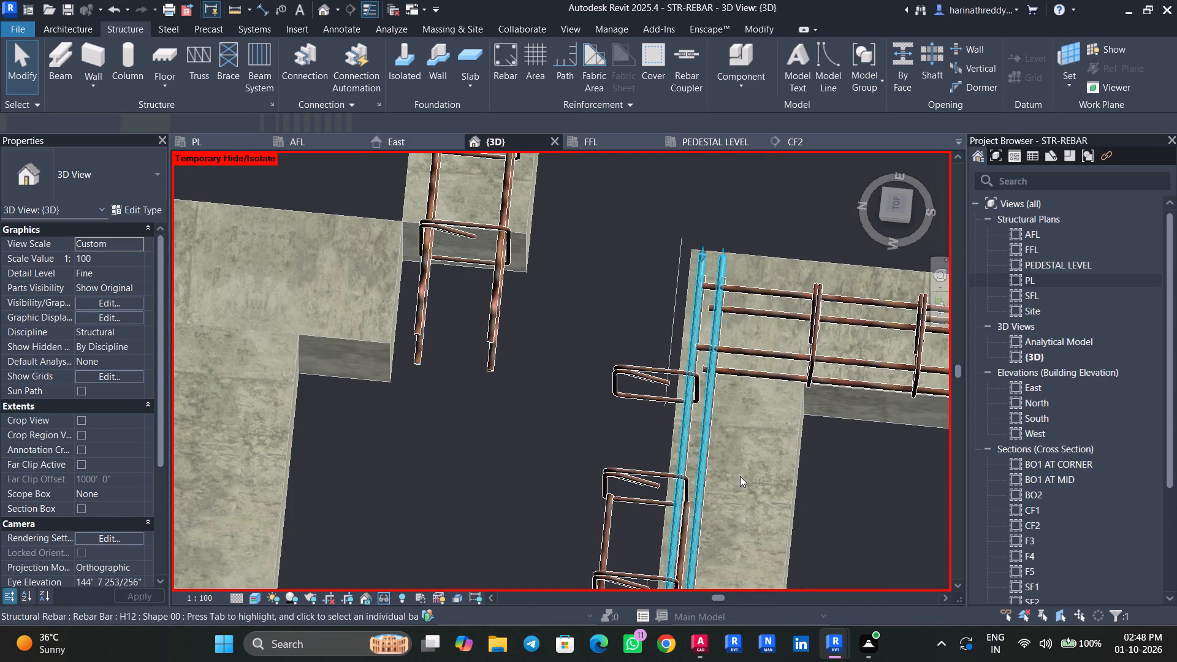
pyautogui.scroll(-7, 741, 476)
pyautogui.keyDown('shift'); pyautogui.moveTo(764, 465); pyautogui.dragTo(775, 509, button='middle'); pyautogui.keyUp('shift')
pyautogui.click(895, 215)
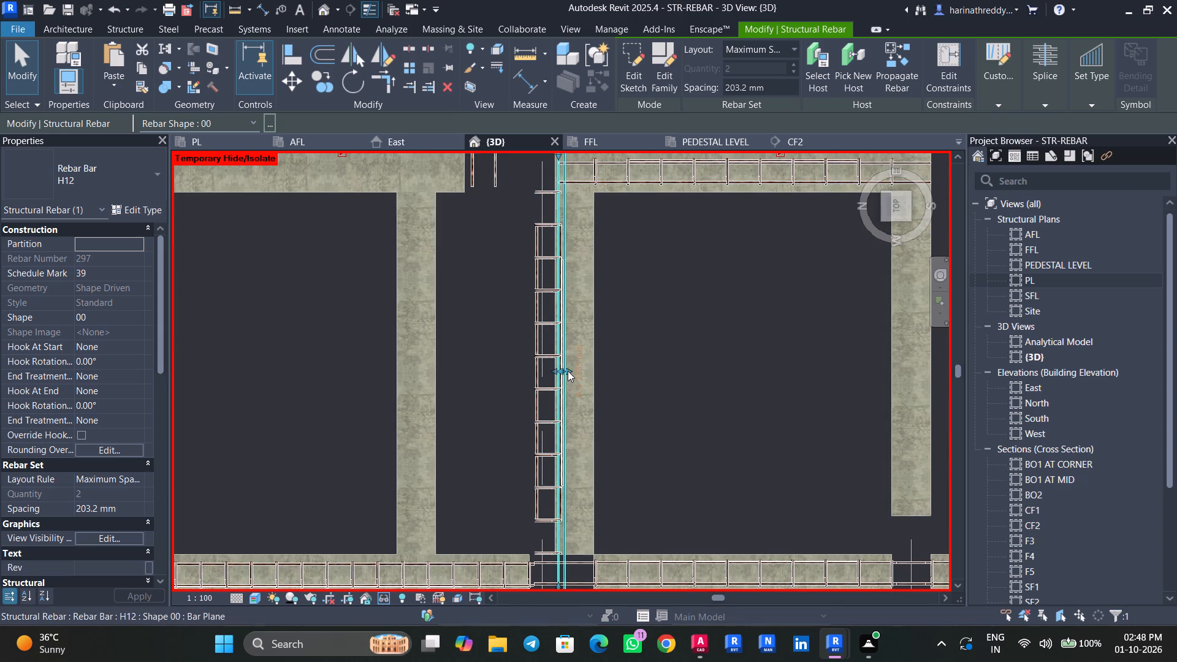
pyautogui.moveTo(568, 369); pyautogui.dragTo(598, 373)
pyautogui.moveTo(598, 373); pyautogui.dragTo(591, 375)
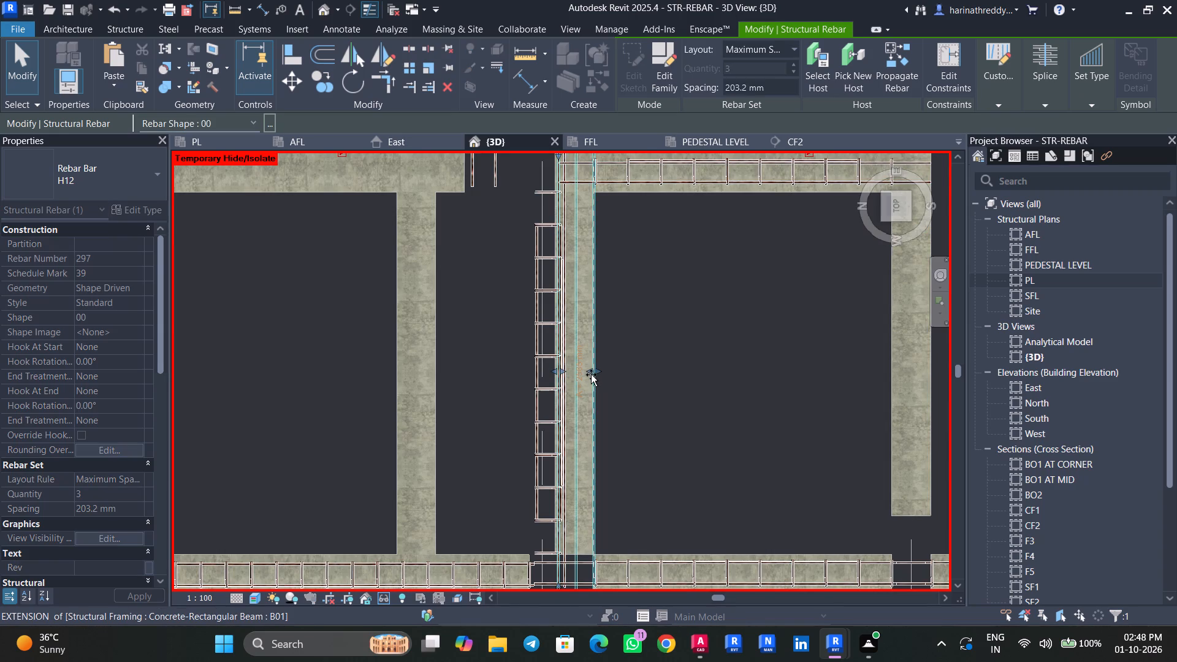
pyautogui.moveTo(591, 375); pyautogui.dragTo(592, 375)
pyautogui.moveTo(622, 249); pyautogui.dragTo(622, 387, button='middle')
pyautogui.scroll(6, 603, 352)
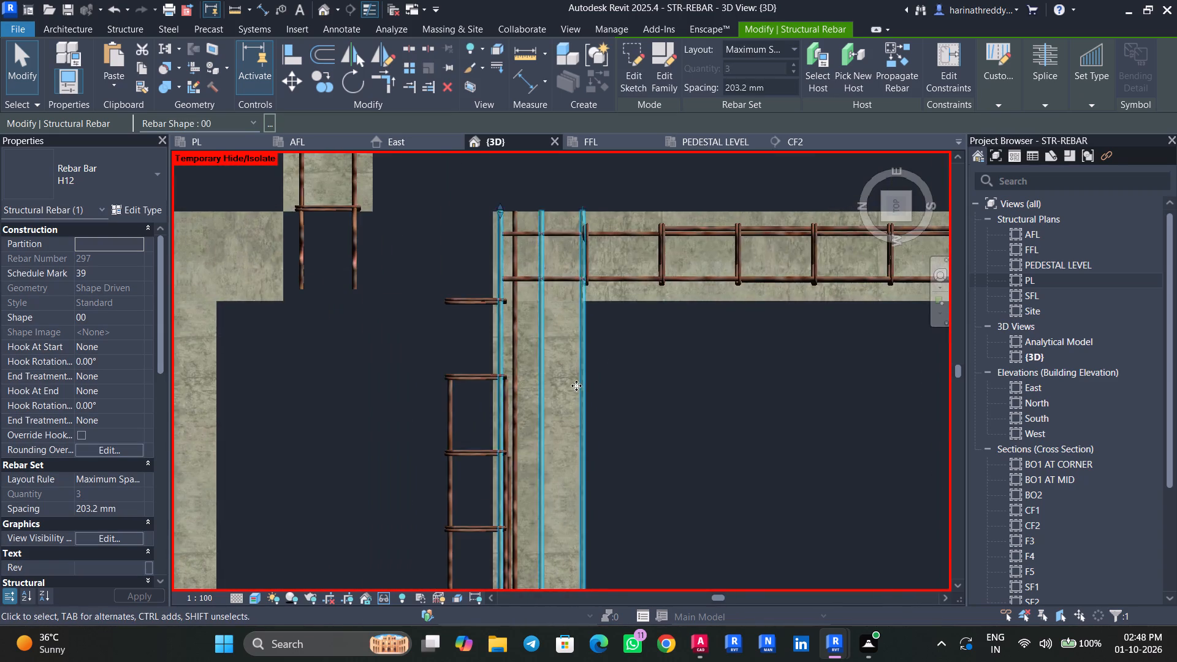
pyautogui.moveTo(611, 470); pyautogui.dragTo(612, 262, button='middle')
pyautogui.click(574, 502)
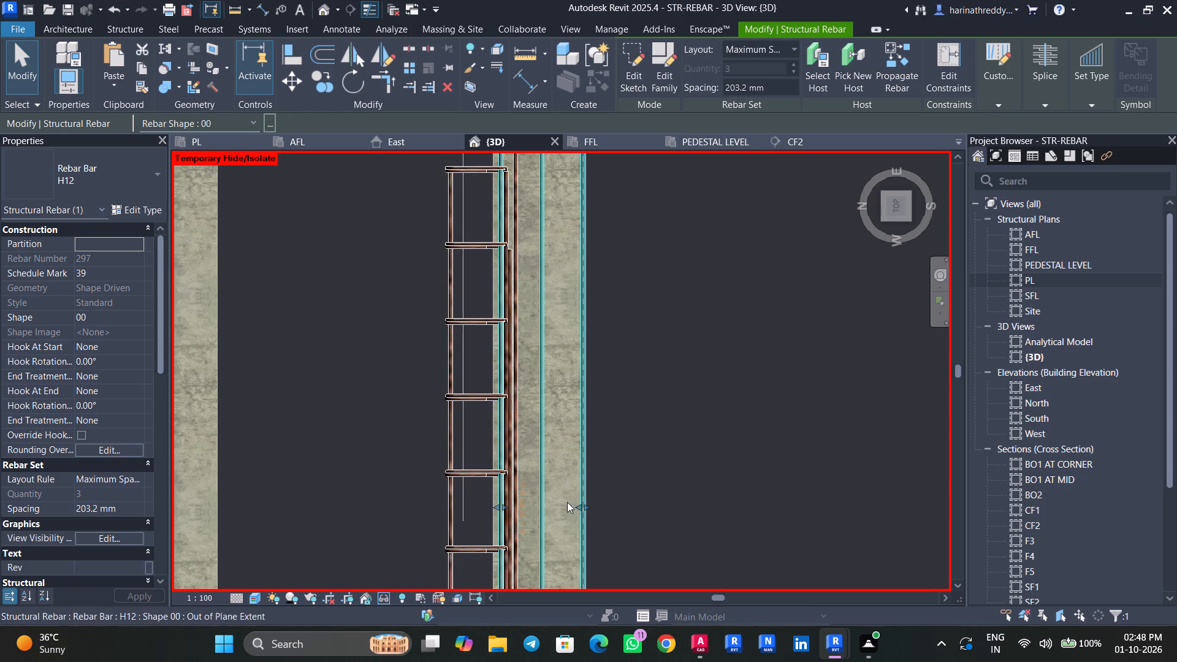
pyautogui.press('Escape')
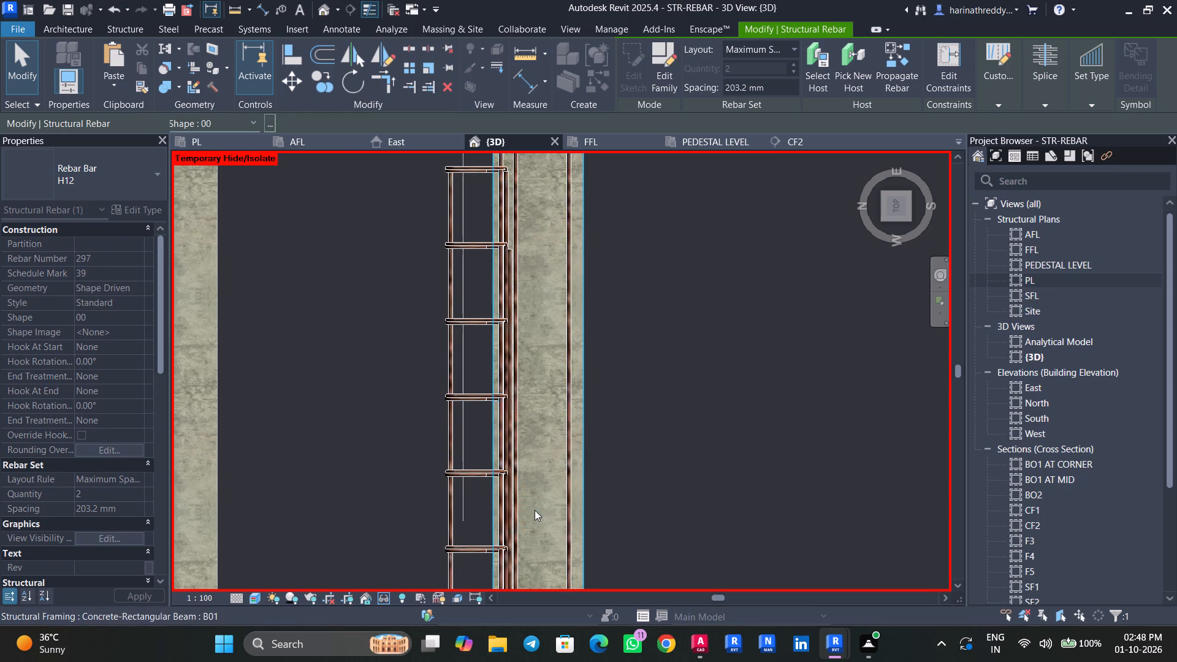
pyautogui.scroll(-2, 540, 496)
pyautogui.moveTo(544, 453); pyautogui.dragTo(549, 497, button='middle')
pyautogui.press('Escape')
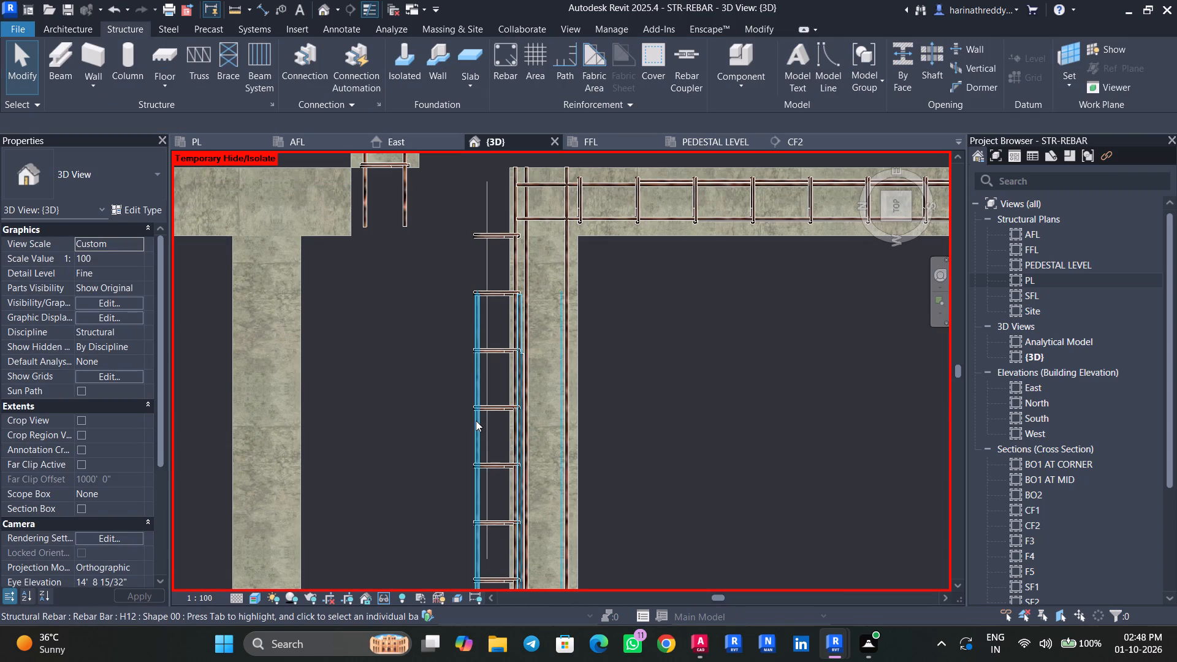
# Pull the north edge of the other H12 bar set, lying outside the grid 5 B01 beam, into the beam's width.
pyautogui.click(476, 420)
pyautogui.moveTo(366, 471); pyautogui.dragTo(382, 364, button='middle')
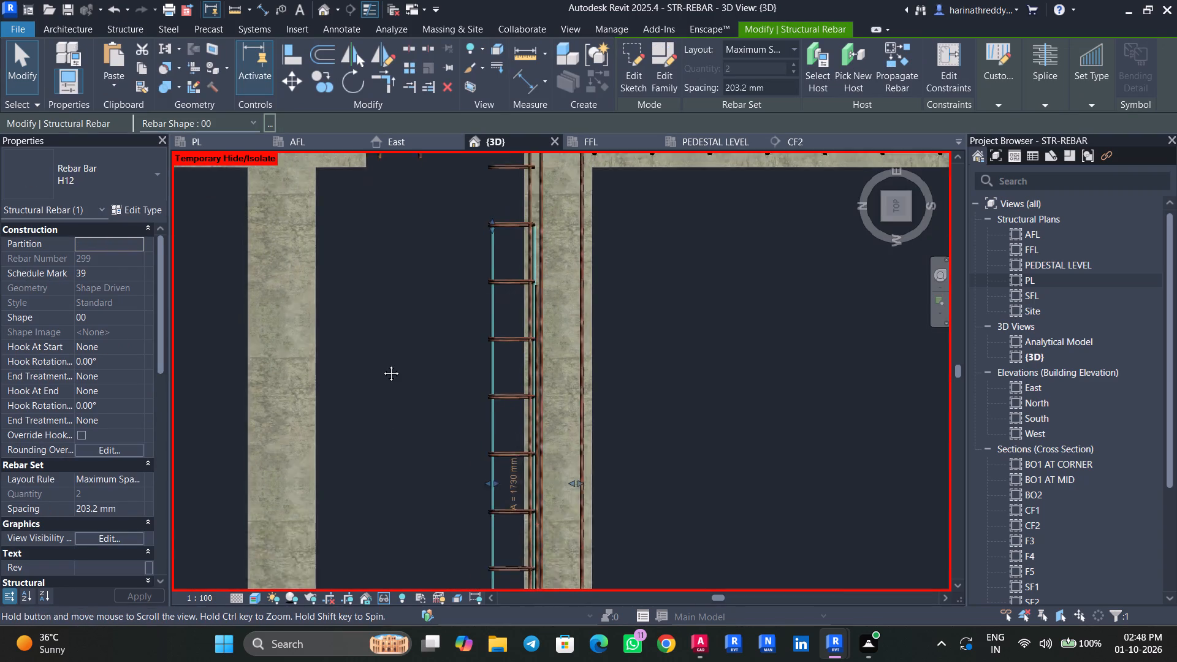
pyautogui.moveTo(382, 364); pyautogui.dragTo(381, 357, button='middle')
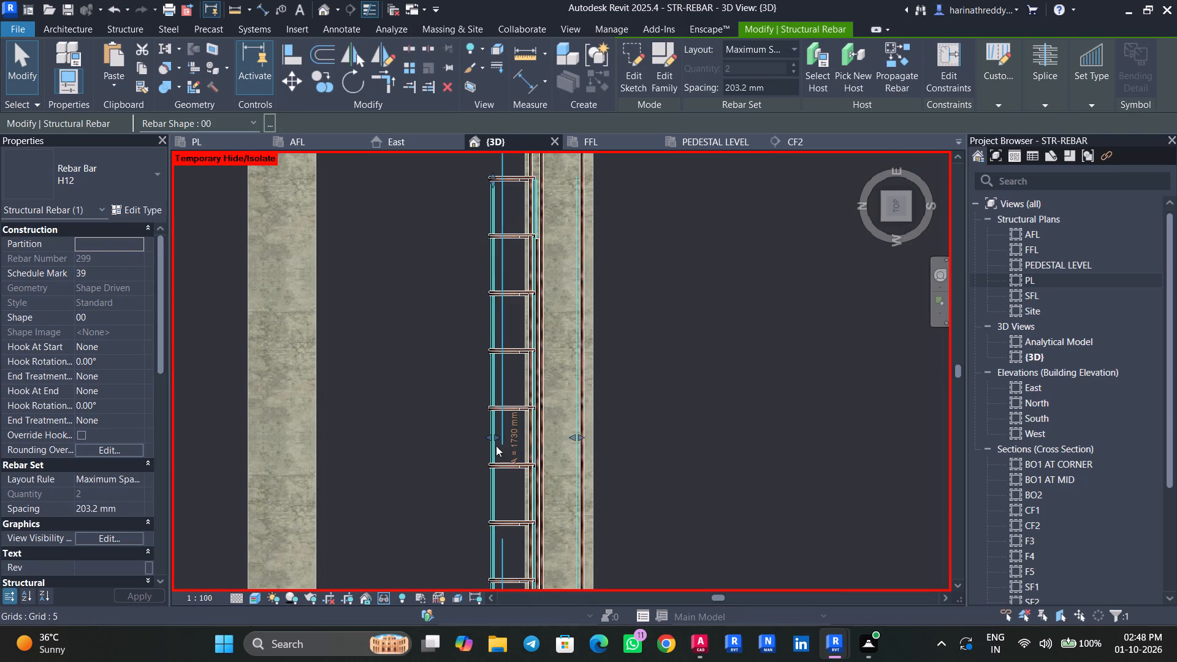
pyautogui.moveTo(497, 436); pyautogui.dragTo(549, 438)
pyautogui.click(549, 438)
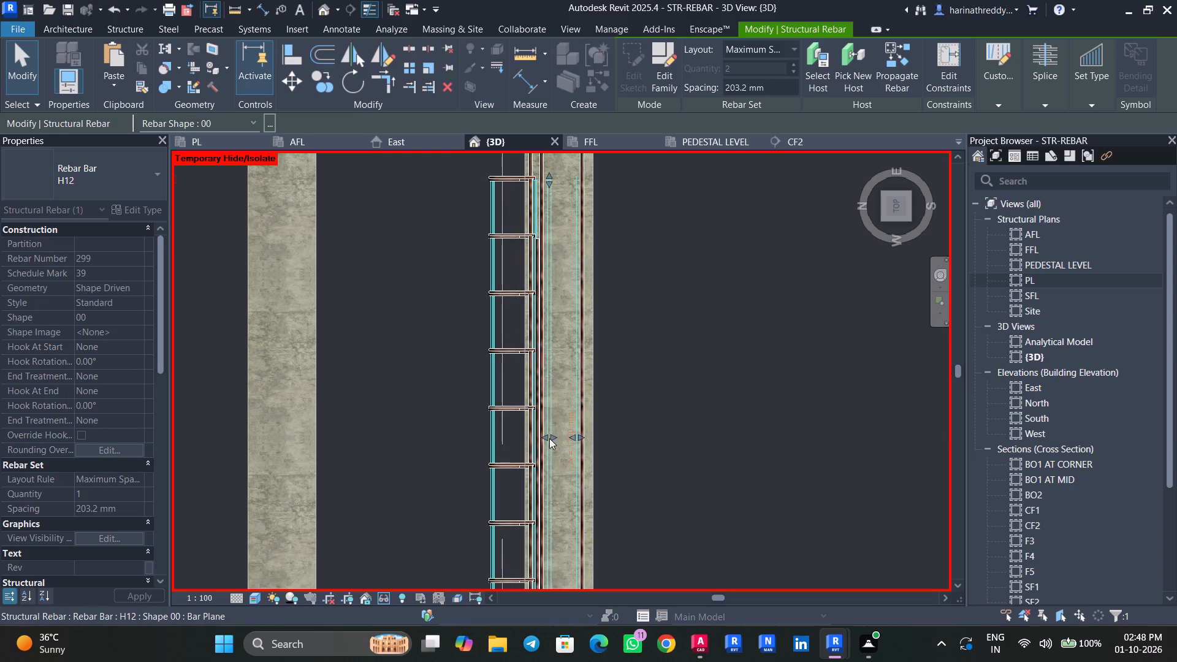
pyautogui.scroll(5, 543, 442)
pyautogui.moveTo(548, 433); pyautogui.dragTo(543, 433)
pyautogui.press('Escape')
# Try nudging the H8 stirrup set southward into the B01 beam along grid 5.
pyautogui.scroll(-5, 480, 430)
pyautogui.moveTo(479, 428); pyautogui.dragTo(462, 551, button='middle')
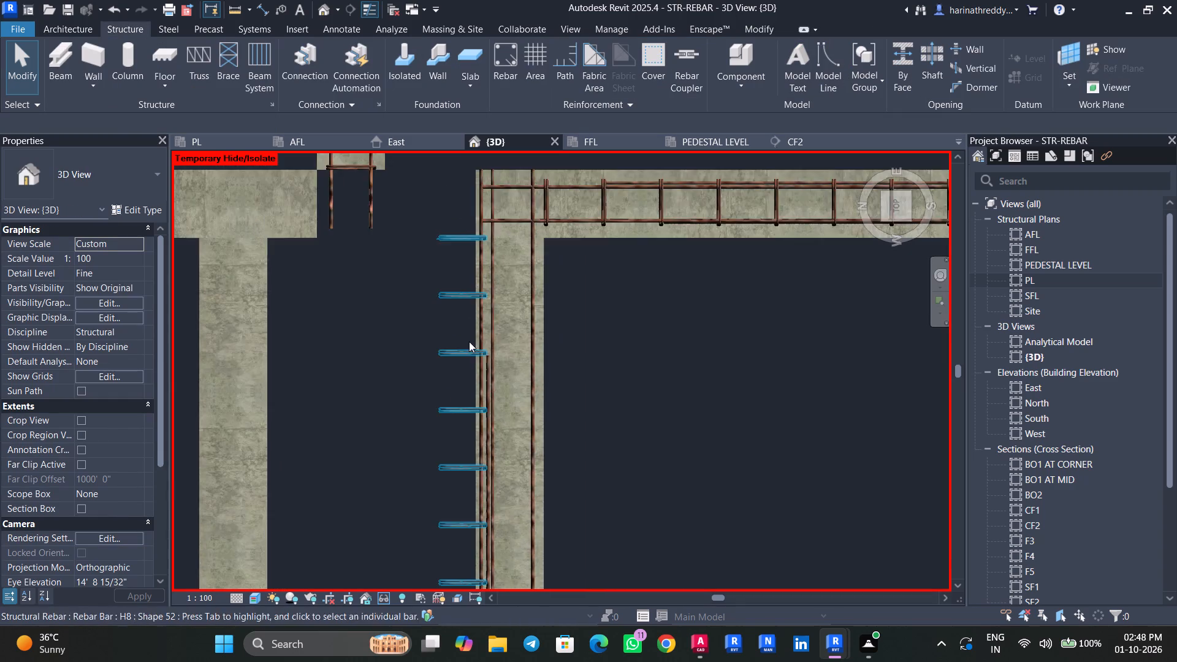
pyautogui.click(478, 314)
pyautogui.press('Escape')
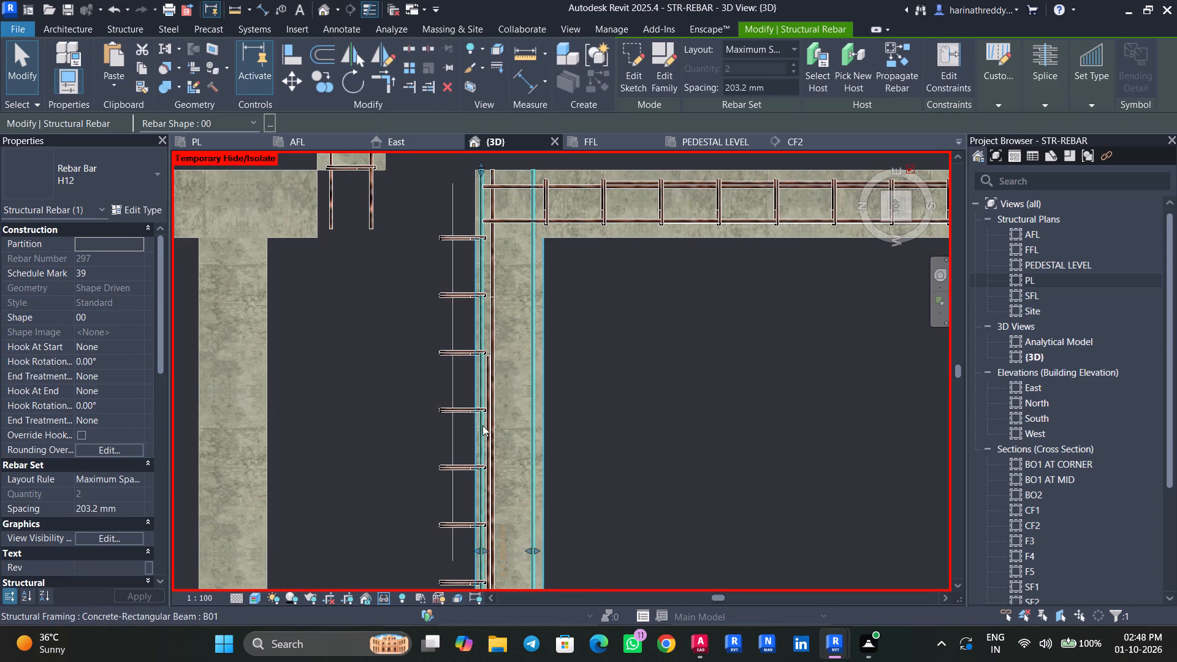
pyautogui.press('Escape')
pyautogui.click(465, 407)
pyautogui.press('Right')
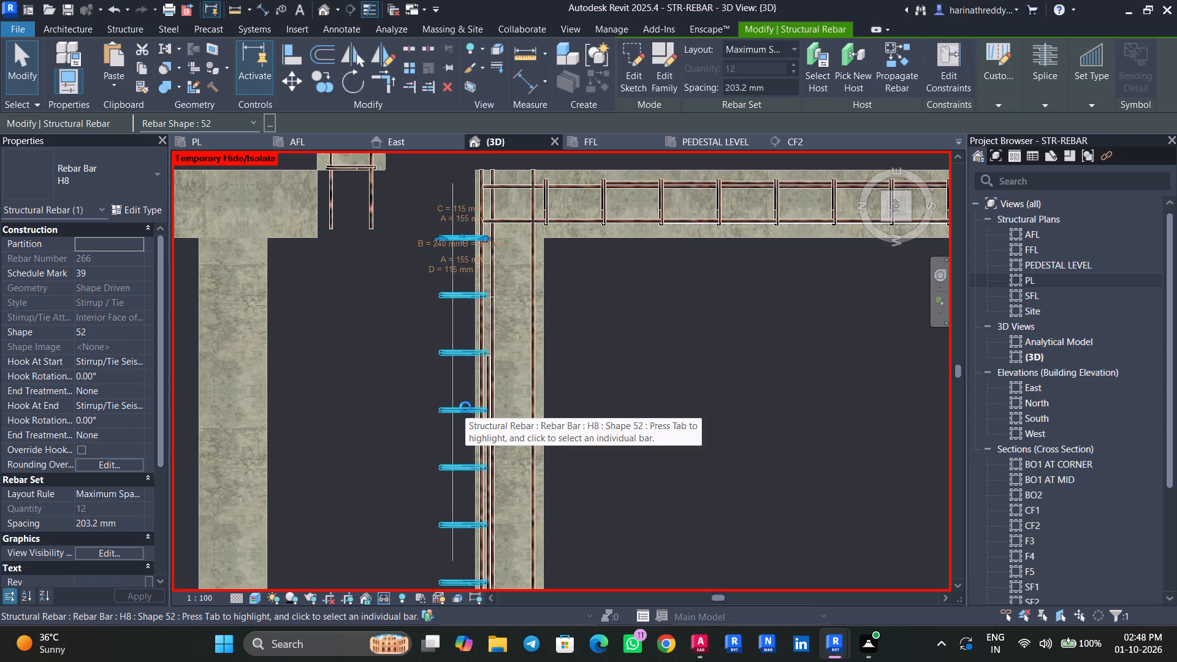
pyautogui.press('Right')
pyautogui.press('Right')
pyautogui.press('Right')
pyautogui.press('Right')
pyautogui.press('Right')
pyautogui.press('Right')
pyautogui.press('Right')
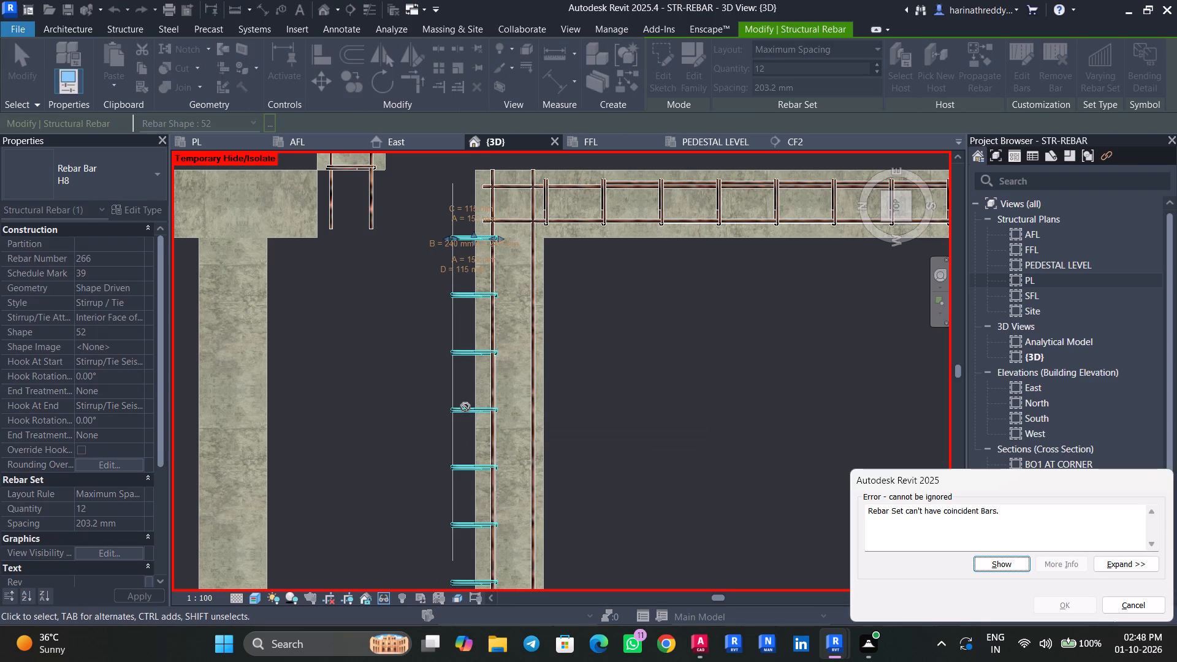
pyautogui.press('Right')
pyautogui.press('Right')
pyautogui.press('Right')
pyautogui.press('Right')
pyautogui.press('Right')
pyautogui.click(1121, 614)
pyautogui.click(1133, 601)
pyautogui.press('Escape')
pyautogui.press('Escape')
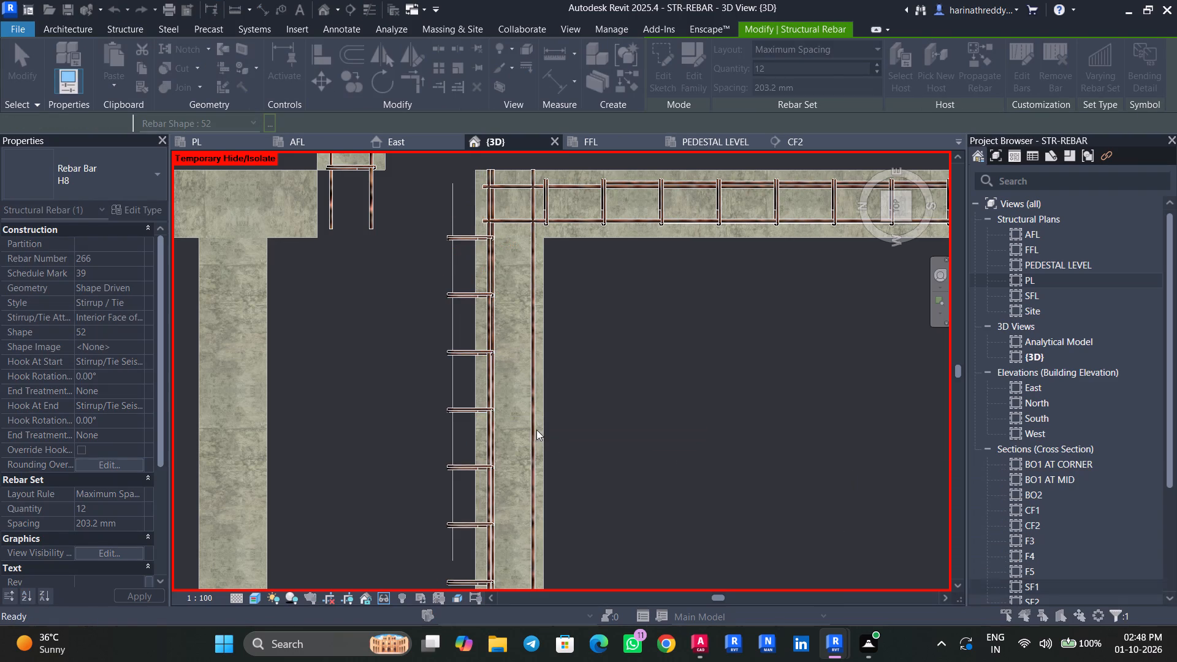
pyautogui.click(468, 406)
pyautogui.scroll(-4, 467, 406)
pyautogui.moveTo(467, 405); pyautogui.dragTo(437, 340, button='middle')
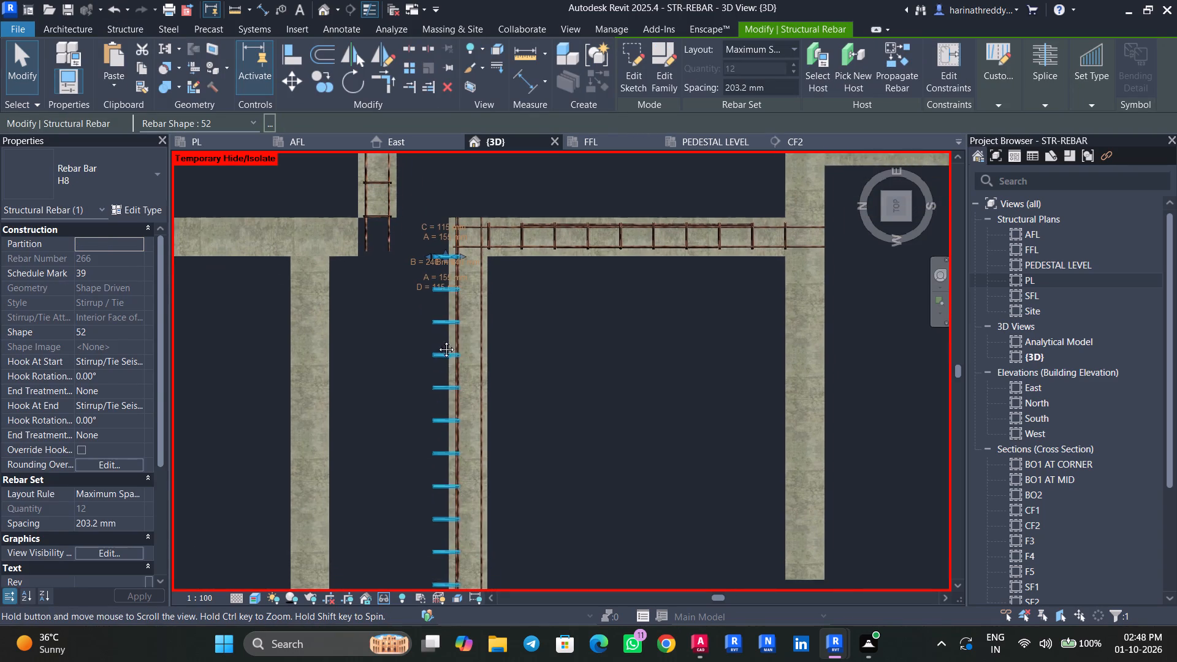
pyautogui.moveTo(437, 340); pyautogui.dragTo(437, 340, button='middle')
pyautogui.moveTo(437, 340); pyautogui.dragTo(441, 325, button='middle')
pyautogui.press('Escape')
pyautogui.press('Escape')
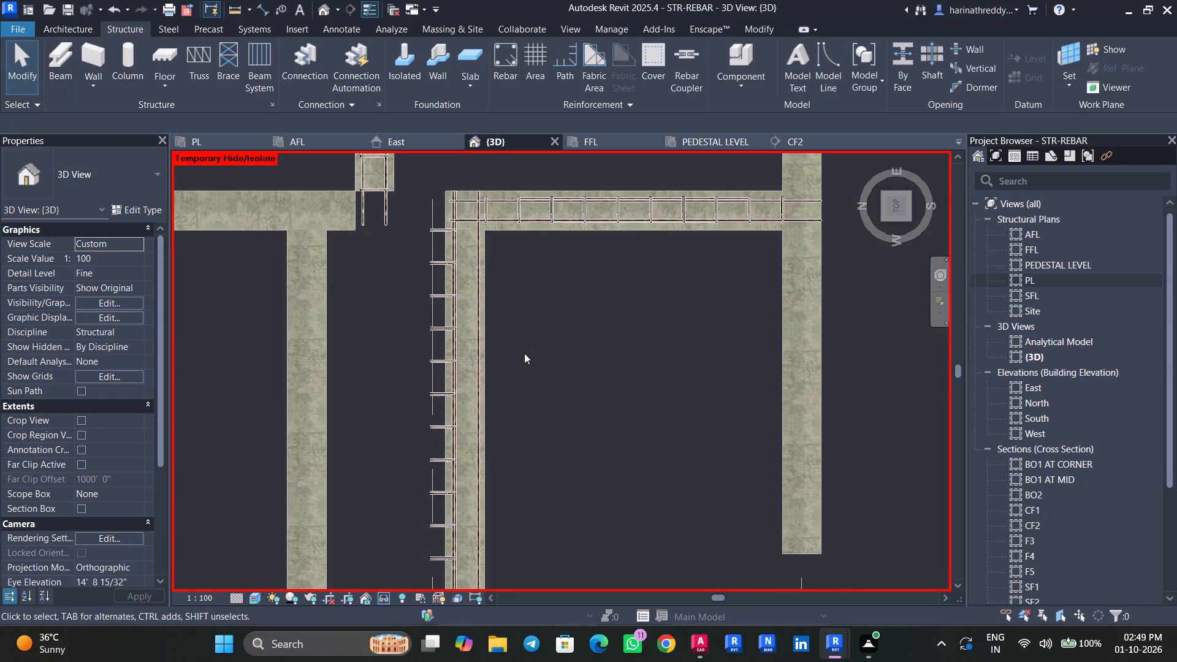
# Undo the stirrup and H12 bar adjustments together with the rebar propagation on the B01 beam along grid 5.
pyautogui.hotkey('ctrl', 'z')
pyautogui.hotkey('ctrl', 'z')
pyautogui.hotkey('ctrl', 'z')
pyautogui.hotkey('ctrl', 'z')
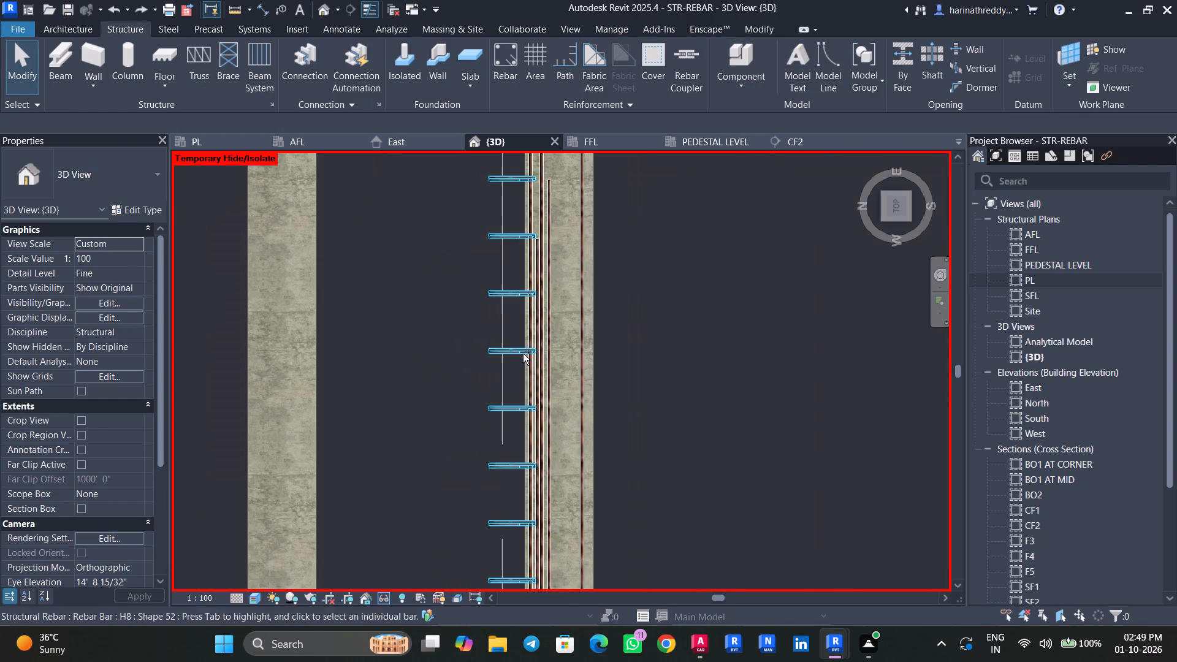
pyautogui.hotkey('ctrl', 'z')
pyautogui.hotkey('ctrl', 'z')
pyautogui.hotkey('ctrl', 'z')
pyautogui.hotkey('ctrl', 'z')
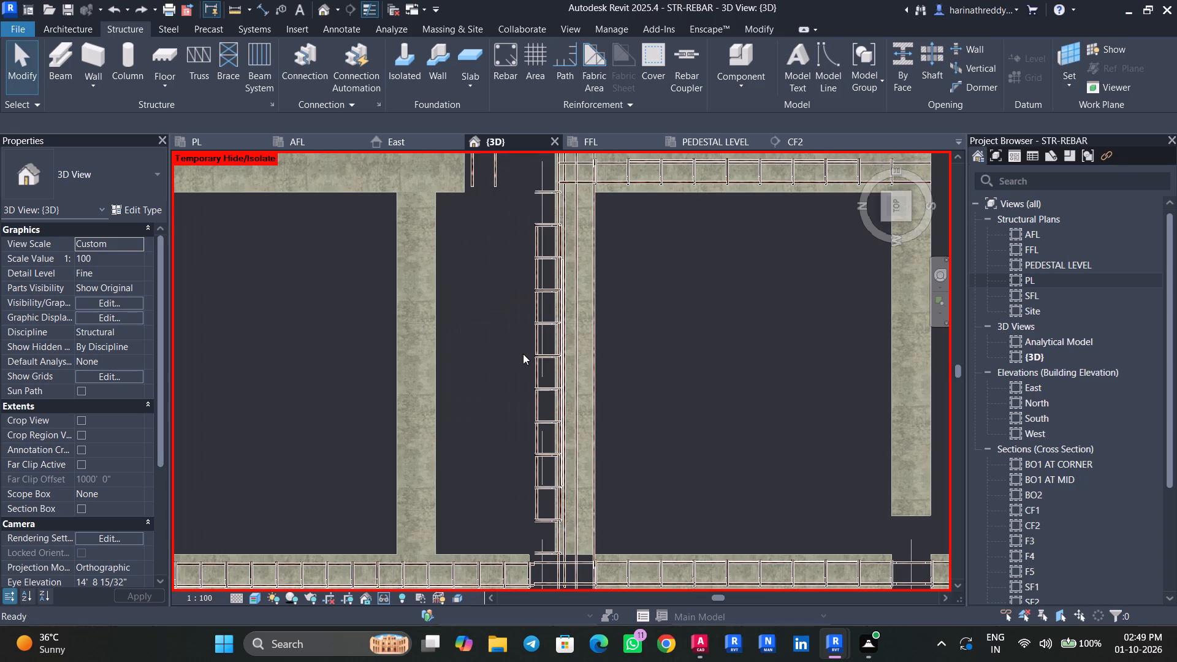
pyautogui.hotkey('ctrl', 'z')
# Examine the beam types of the unreinforced beams surrounding the B01 beam along grid 5 in the 3D view.
pyautogui.scroll(-6, 612, 401)
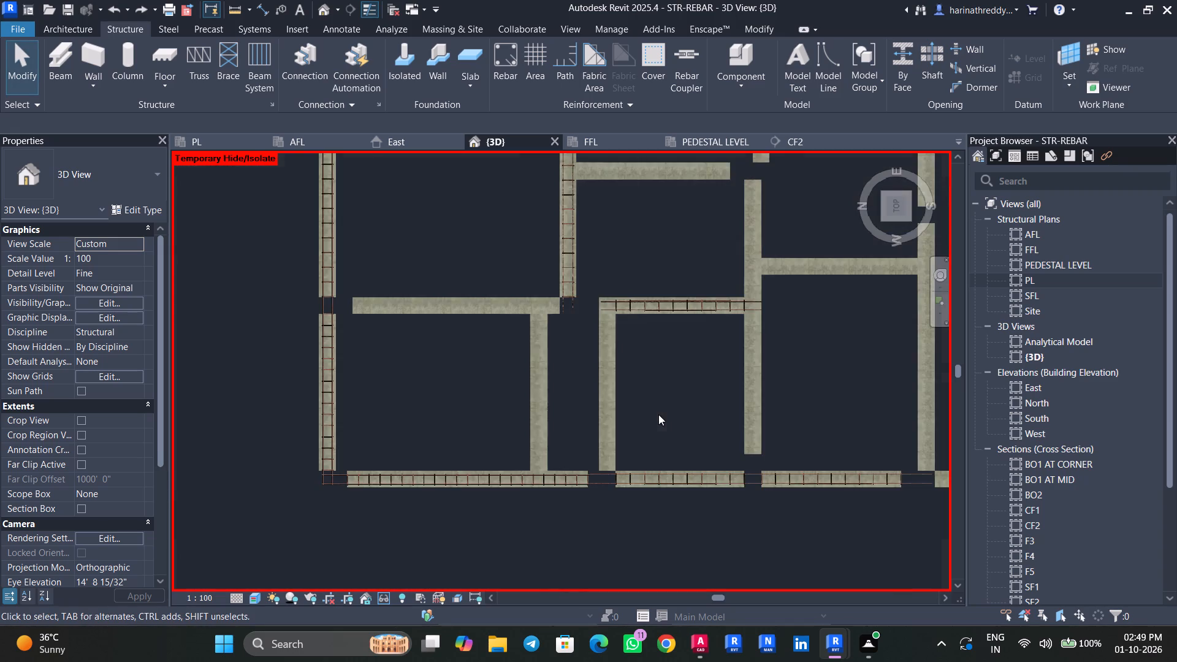
pyautogui.scroll(-4, 672, 419)
pyautogui.moveTo(749, 541); pyautogui.dragTo(650, 333, button='middle')
pyautogui.scroll(4, 692, 360)
pyautogui.moveTo(701, 370); pyautogui.dragTo(497, 419, button='middle')
pyautogui.scroll(1, 497, 419)
pyautogui.click(309, 462)
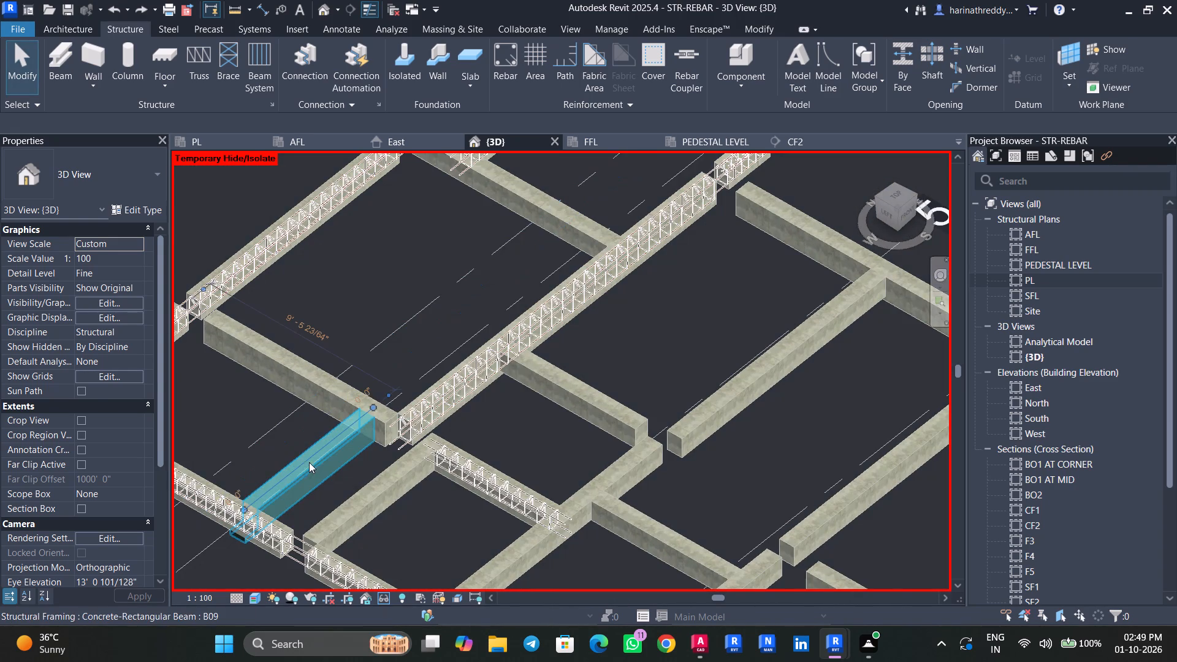
pyautogui.press('Escape')
pyautogui.press('Escape')
pyautogui.click(321, 390)
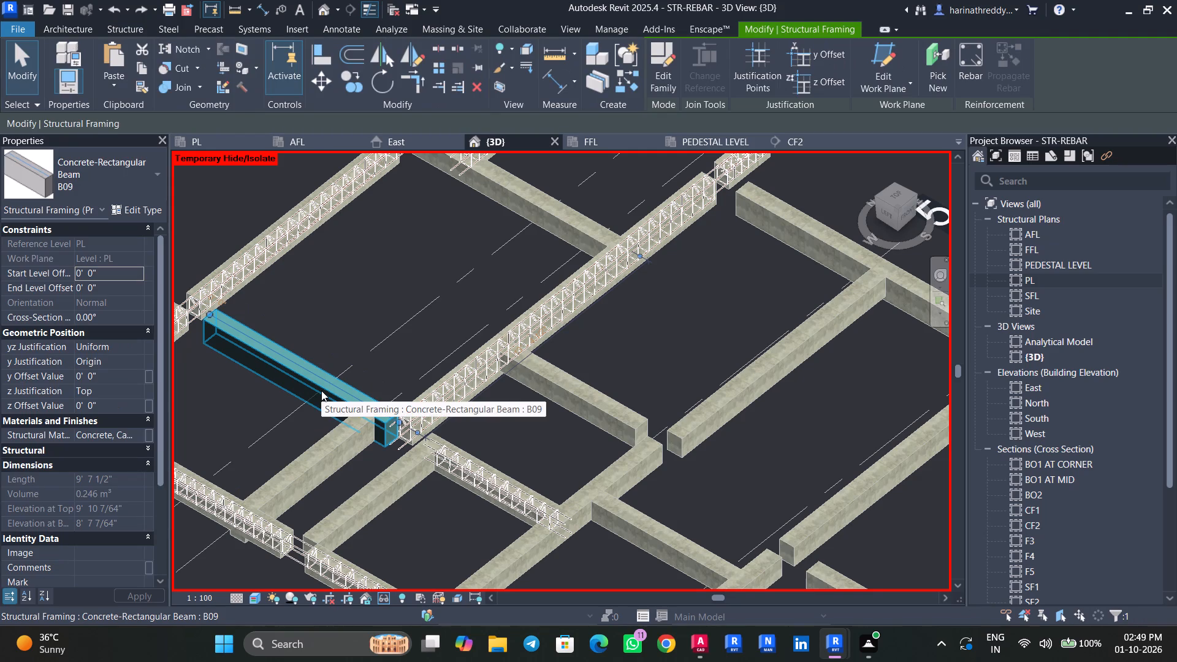
pyautogui.press('Escape')
pyautogui.click(625, 408)
pyautogui.moveTo(691, 376); pyautogui.dragTo(514, 370, button='middle')
pyautogui.press('Escape')
# Check the beam types of the unreinforced beams between grids 5 and 3 in the 3D view.
pyautogui.click(585, 368)
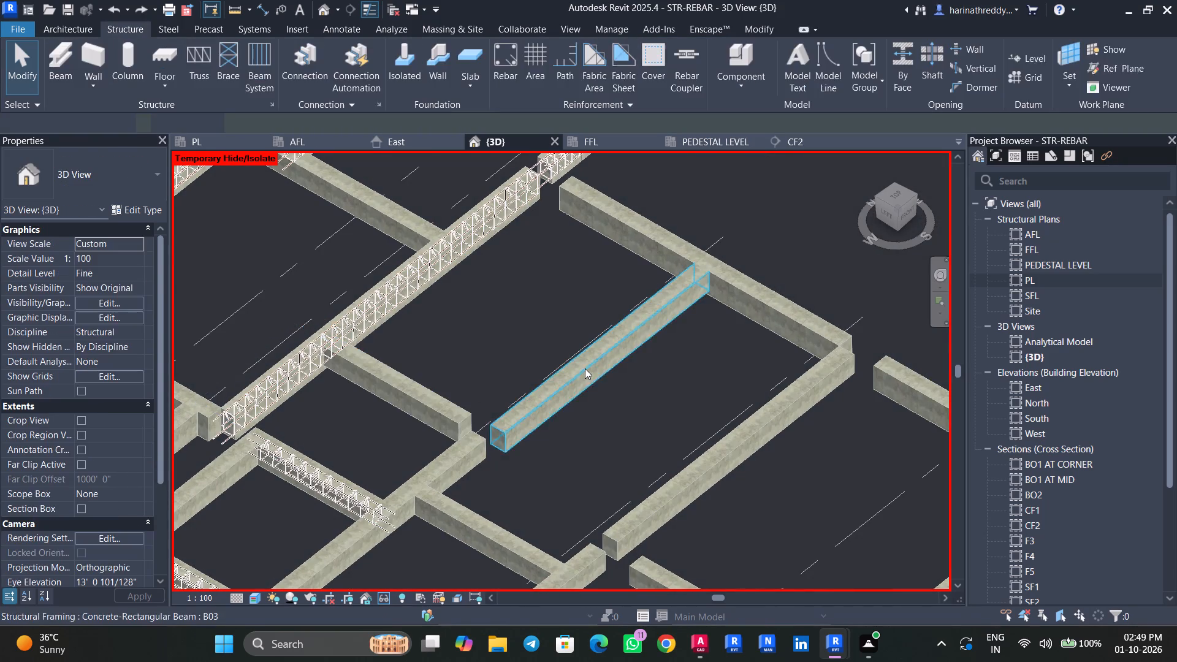
pyautogui.moveTo(645, 388); pyautogui.dragTo(592, 415, button='middle')
pyautogui.press('Escape')
pyautogui.click(704, 322)
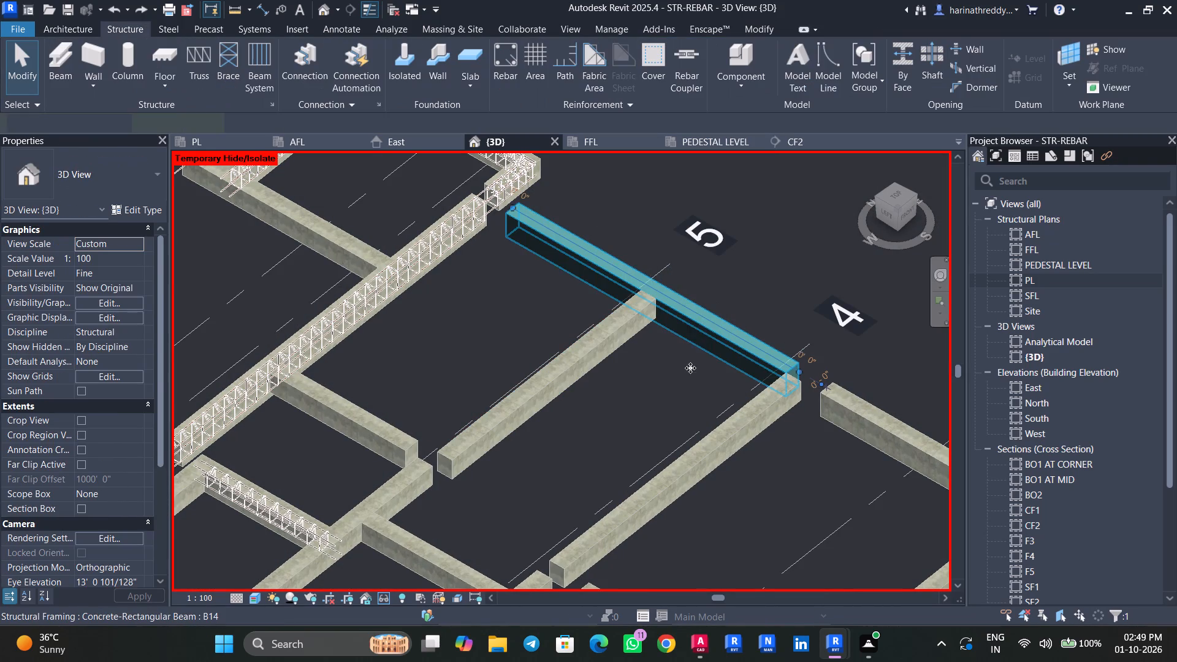
pyautogui.moveTo(677, 383); pyautogui.dragTo(538, 338, button='middle')
pyautogui.press('Escape')
pyautogui.click(769, 384)
pyautogui.moveTo(723, 425); pyautogui.dragTo(647, 373, button='middle')
pyautogui.press('Escape')
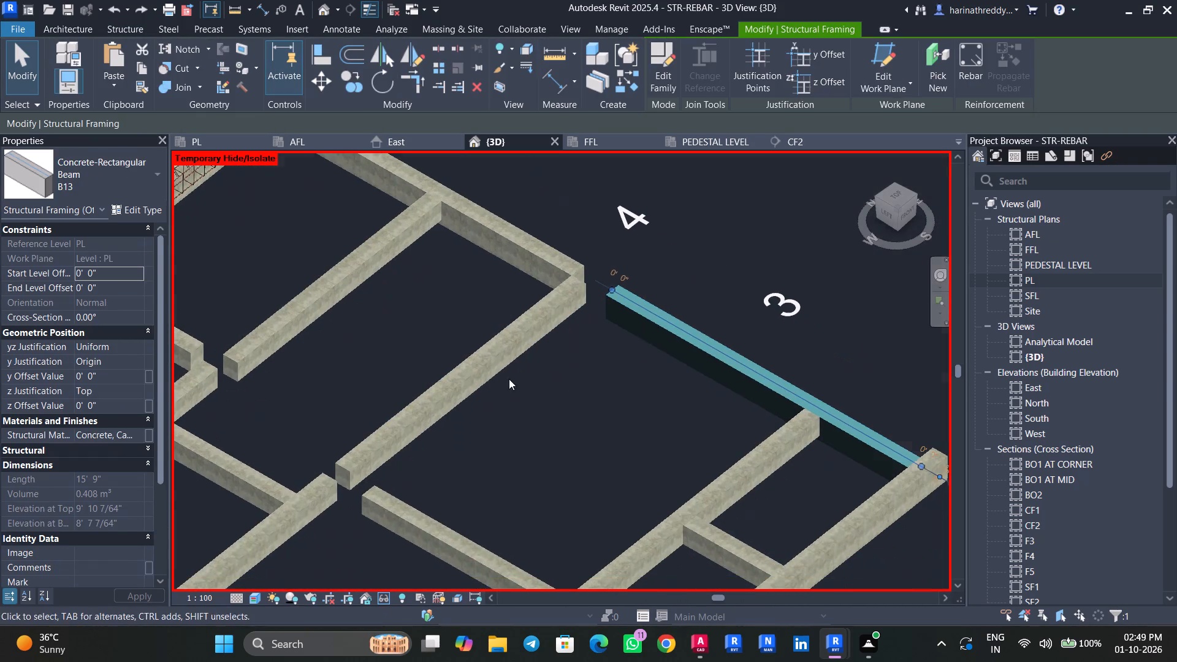
pyautogui.click(473, 379)
pyautogui.moveTo(481, 425); pyautogui.dragTo(562, 340, button='middle')
pyautogui.press('Escape')
pyautogui.click(341, 441)
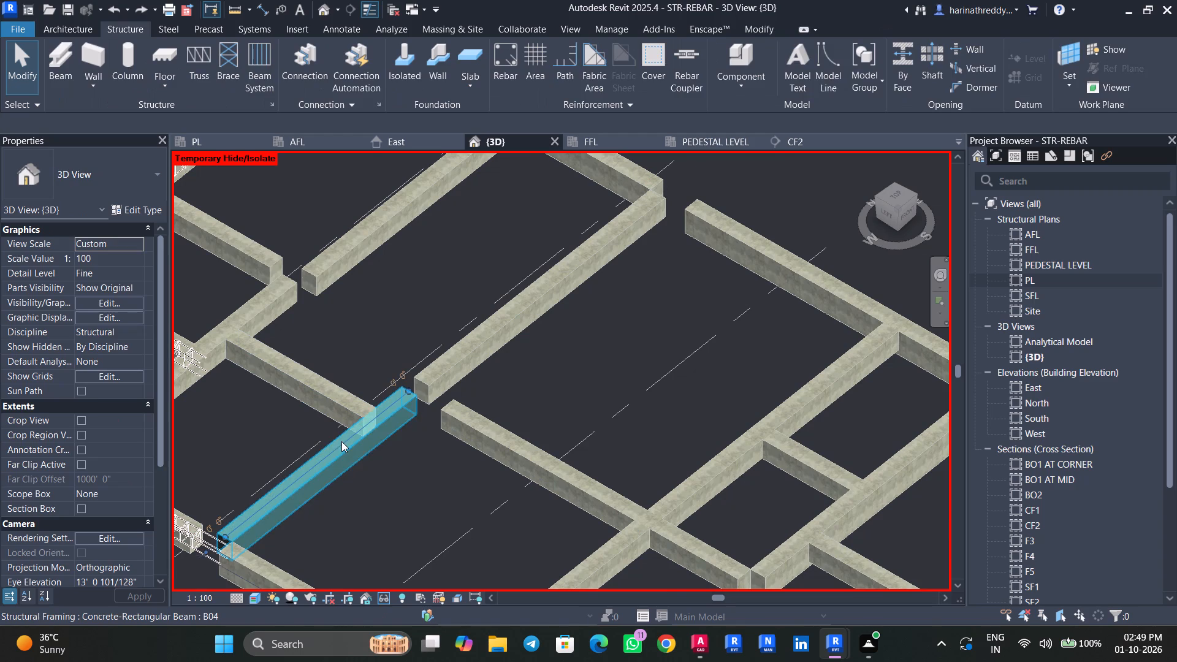
pyautogui.press('Escape')
pyautogui.click(302, 394)
pyautogui.moveTo(411, 502); pyautogui.dragTo(437, 401, button='middle')
pyautogui.press('Escape')
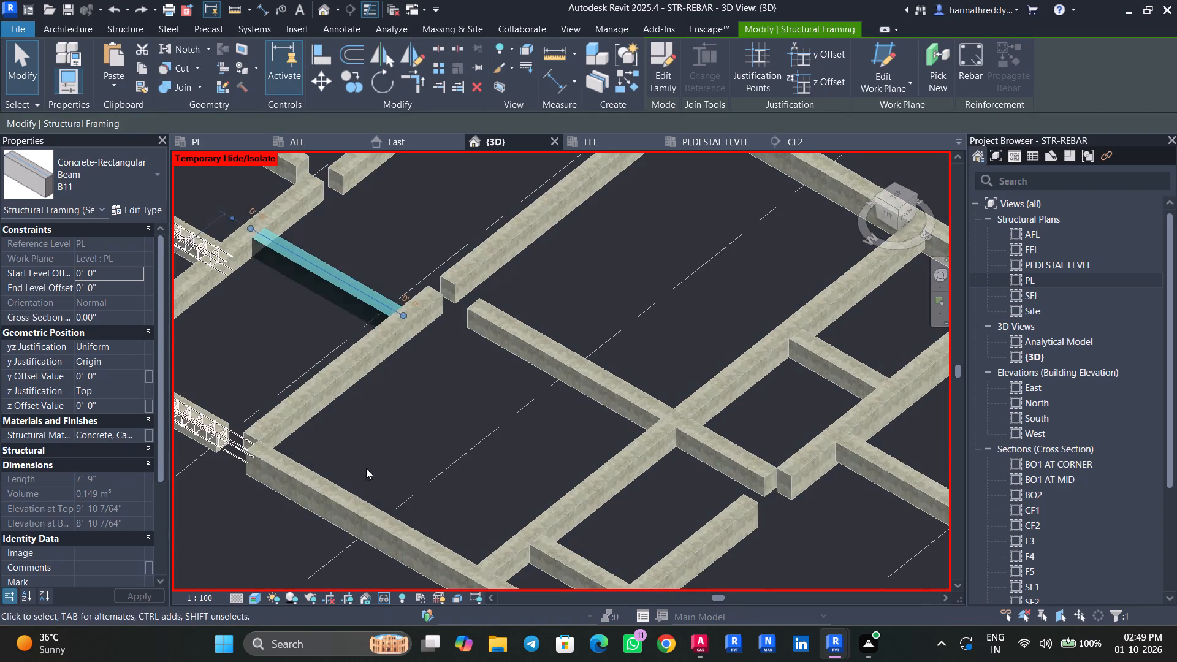
pyautogui.click(353, 493)
pyautogui.moveTo(395, 469); pyautogui.dragTo(408, 422, button='middle')
pyautogui.press('Escape')
# Check the beam types of the long and short cross beams in the bays between grids 3 and 2.
pyautogui.click(560, 320)
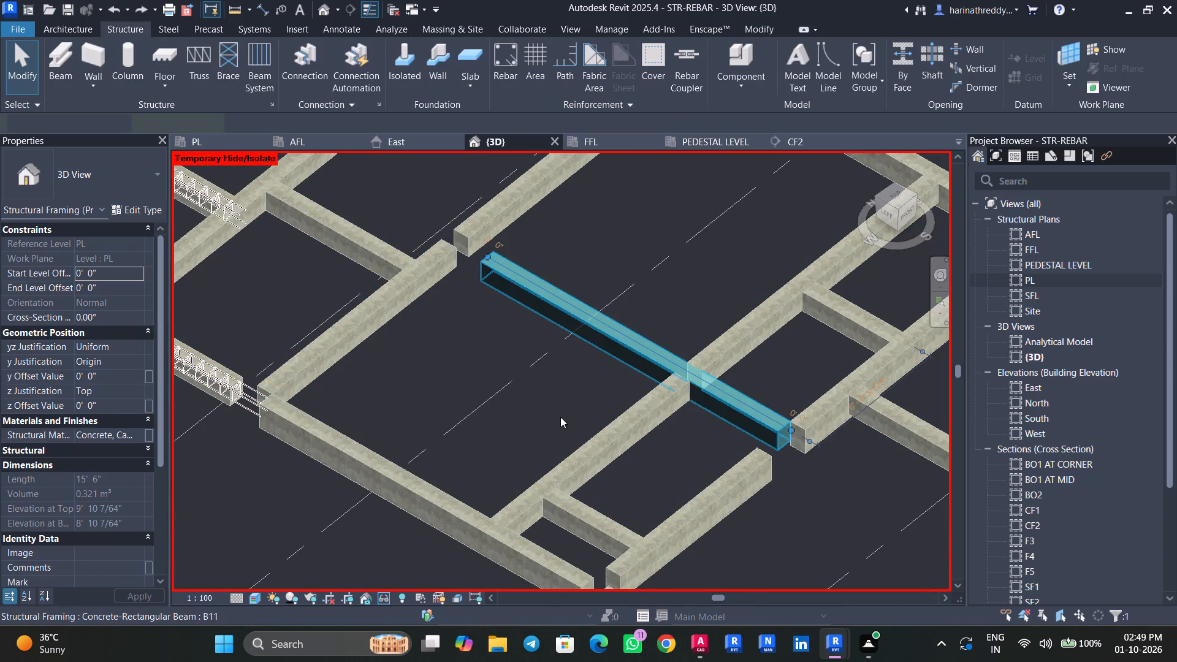
pyautogui.moveTo(560, 417); pyautogui.dragTo(494, 391, button='middle')
pyautogui.press('Escape')
pyautogui.click(517, 438)
pyautogui.moveTo(563, 461); pyautogui.dragTo(544, 435, button='middle')
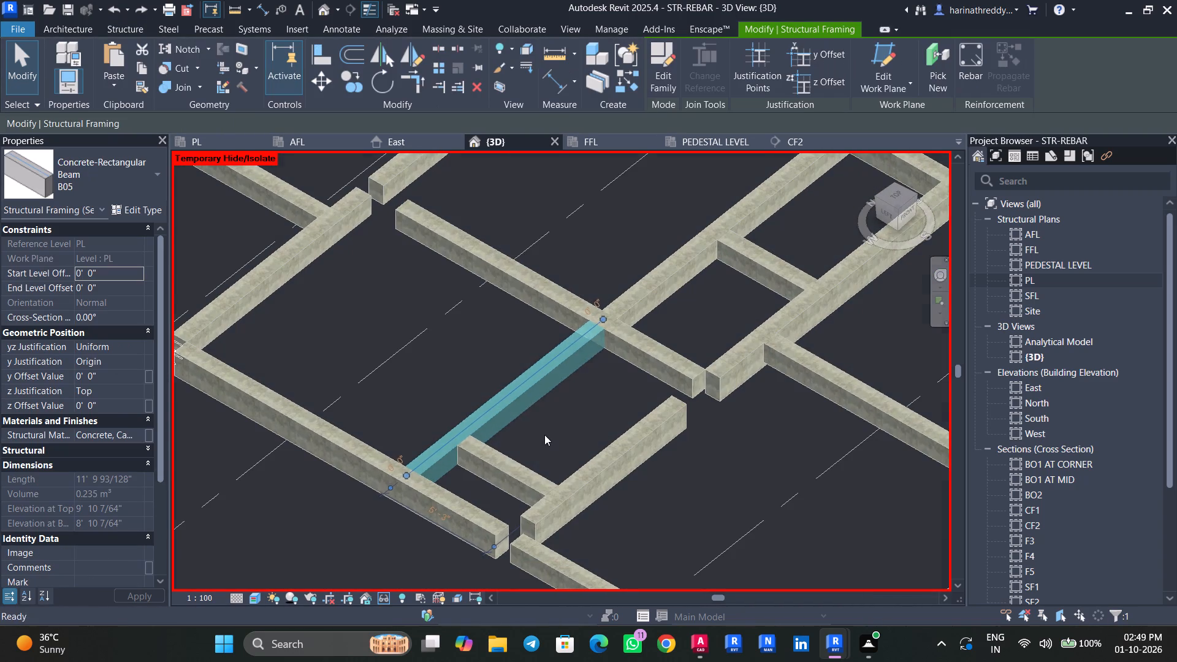
pyautogui.press('Escape')
pyautogui.press('Escape')
pyautogui.click(527, 471)
pyautogui.press('Escape')
pyautogui.click(632, 456)
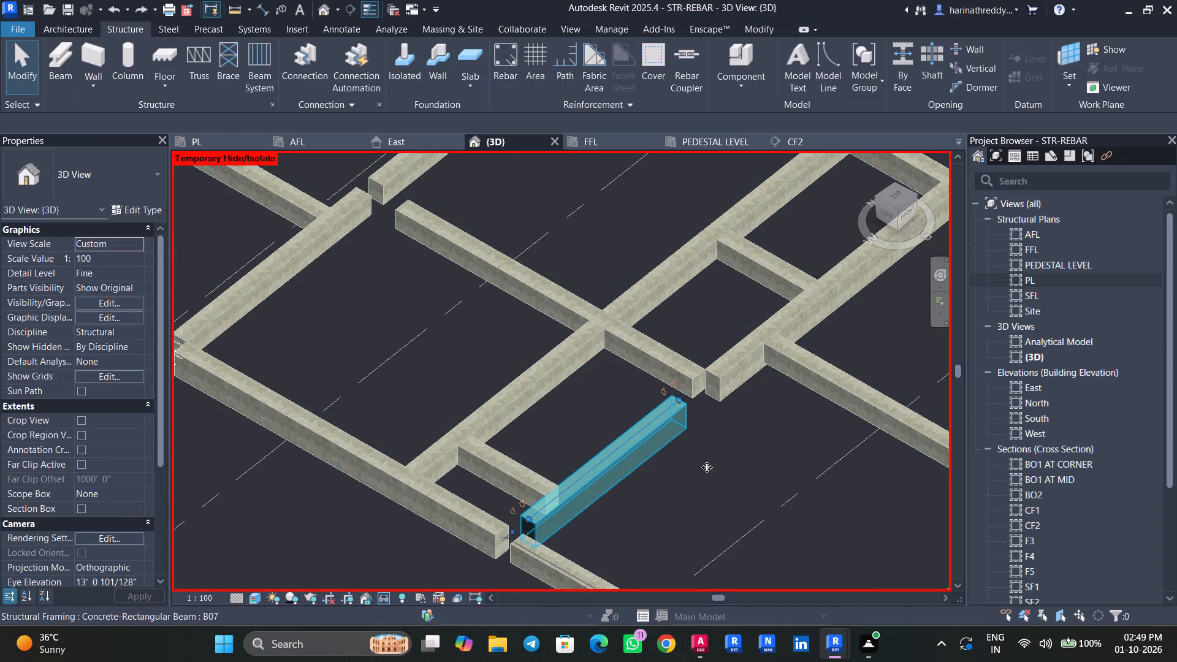
pyautogui.moveTo(709, 463); pyautogui.dragTo(562, 560, button='middle')
pyautogui.press('Escape')
pyautogui.click(588, 468)
pyautogui.moveTo(557, 427); pyautogui.dragTo(539, 511, button='middle')
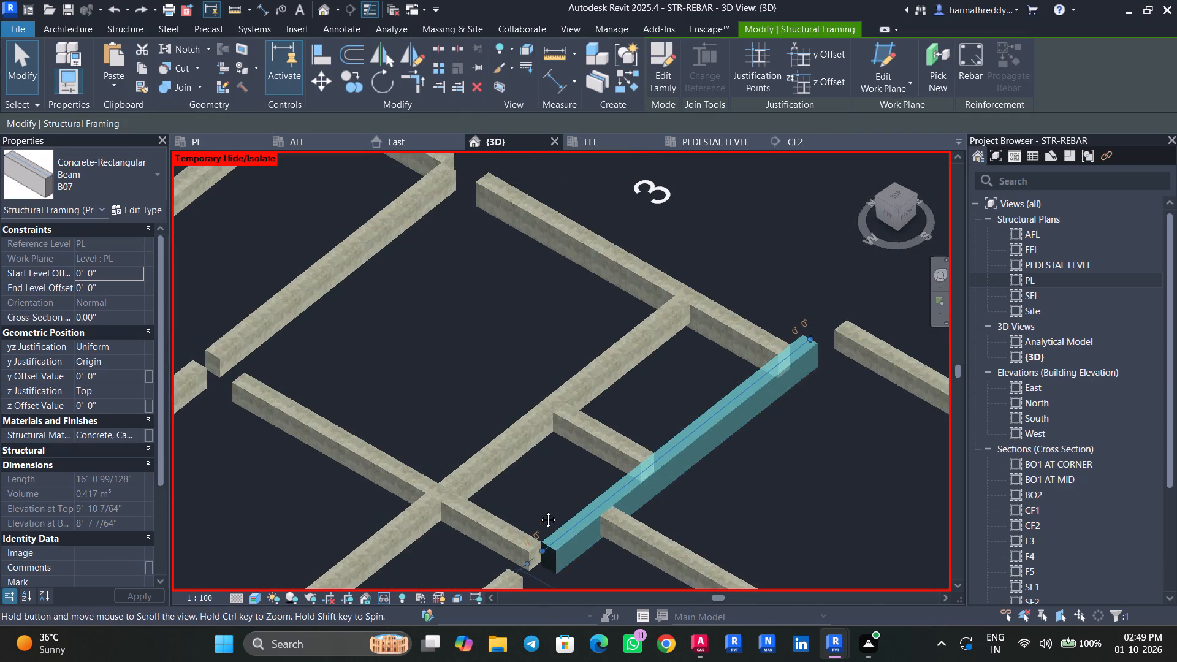
pyautogui.moveTo(539, 511); pyautogui.dragTo(539, 512, button='middle')
pyautogui.press('Escape')
pyautogui.click(522, 458)
pyautogui.press('Escape')
pyautogui.click(622, 444)
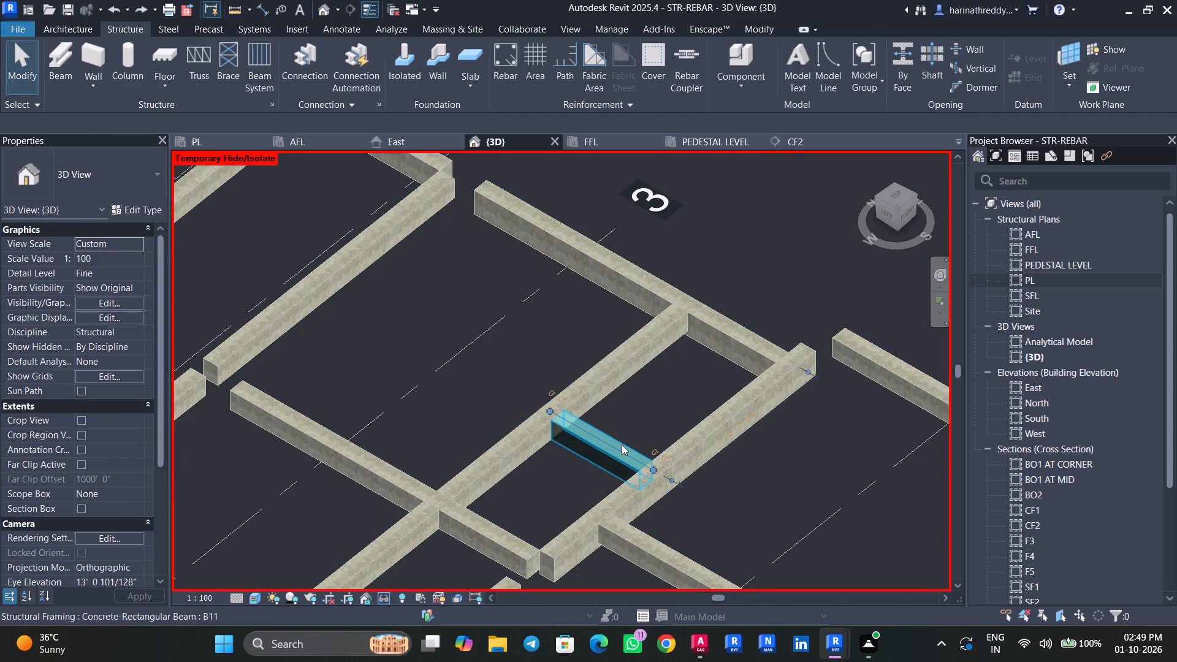
pyautogui.moveTo(652, 420); pyautogui.dragTo(620, 482, button='middle')
pyautogui.press('Escape')
pyautogui.click(696, 398)
pyautogui.moveTo(793, 503); pyautogui.dragTo(691, 462, button='middle')
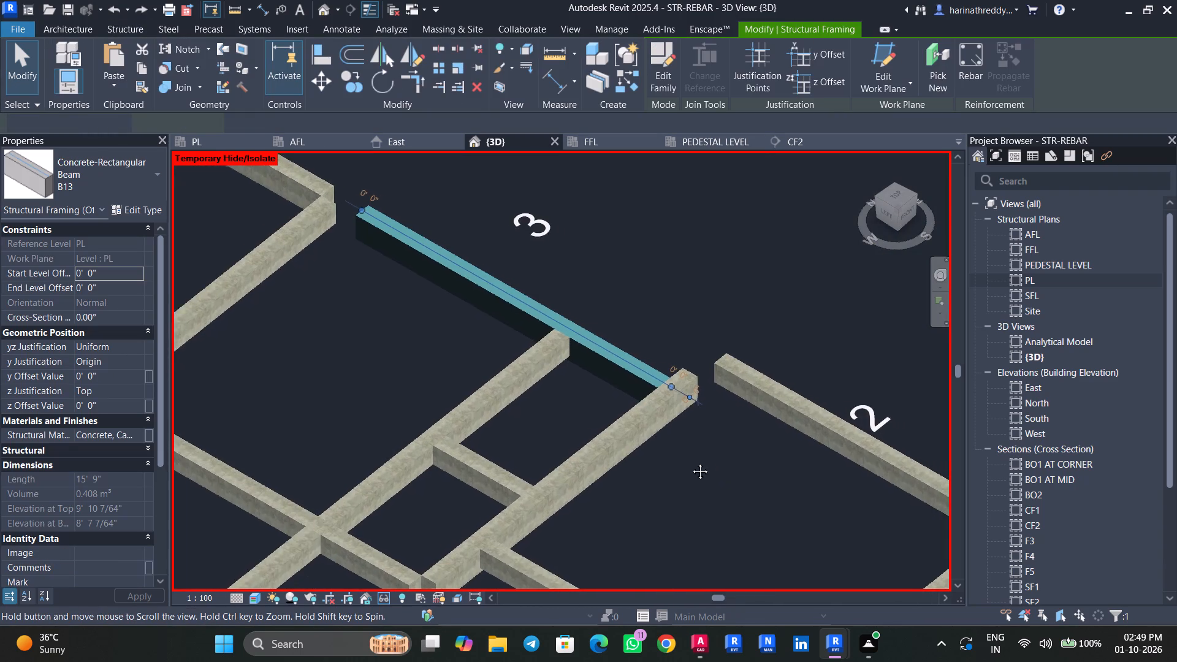
pyautogui.moveTo(691, 462); pyautogui.dragTo(688, 460, button='middle')
pyautogui.press('Escape')
# Check the beam types of the perimeter and cross beams enclosing the end bays beyond grid 2.
pyautogui.click(801, 425)
pyautogui.moveTo(817, 512); pyautogui.dragTo(718, 435, button='middle')
pyautogui.press('Escape')
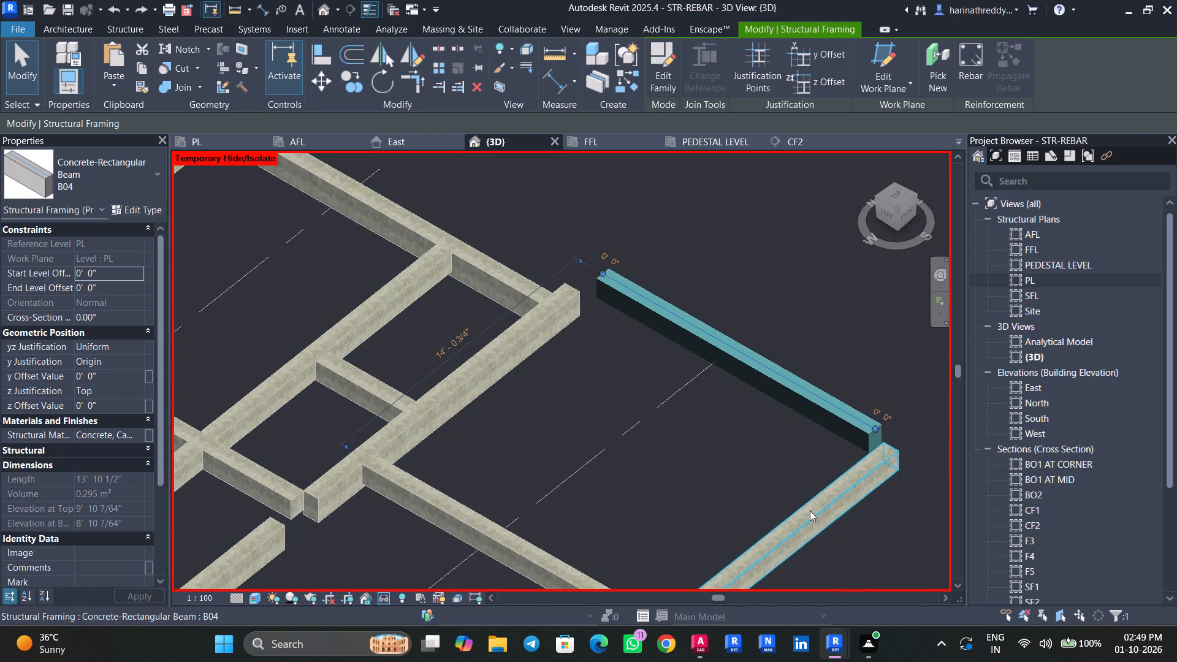
pyautogui.click(810, 517)
pyautogui.moveTo(690, 516); pyautogui.dragTo(770, 424, button='middle')
pyautogui.press('Escape')
pyautogui.click(619, 482)
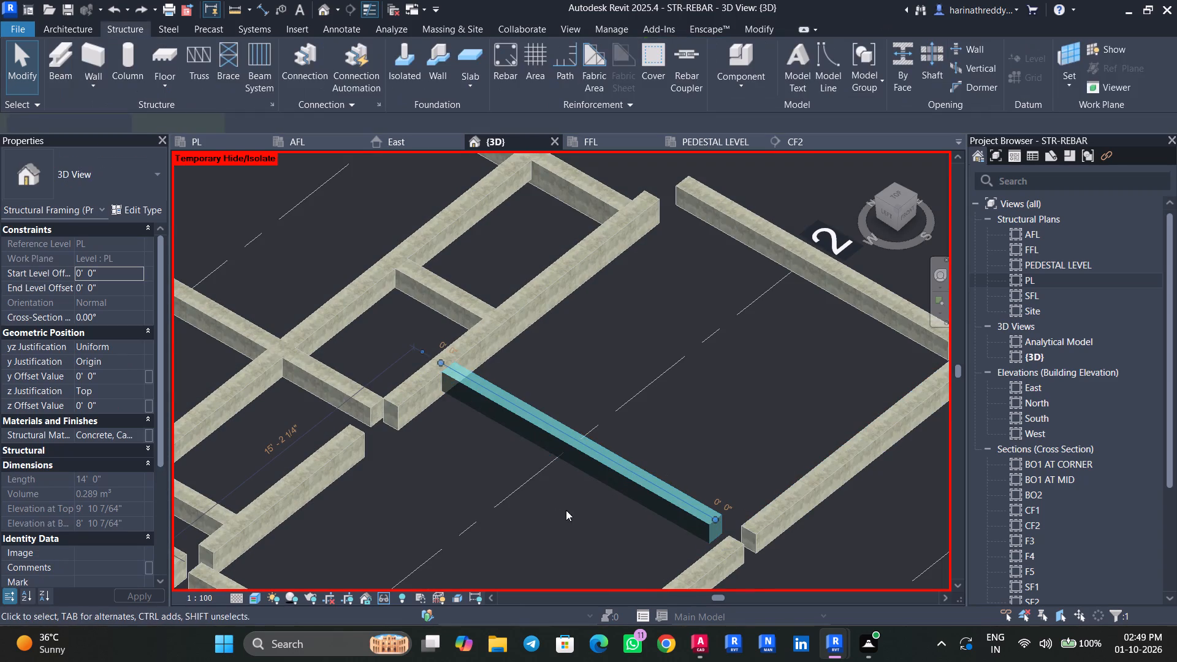
pyautogui.moveTo(556, 511); pyautogui.dragTo(607, 419, button='middle')
pyautogui.press('Escape')
pyautogui.click(674, 535)
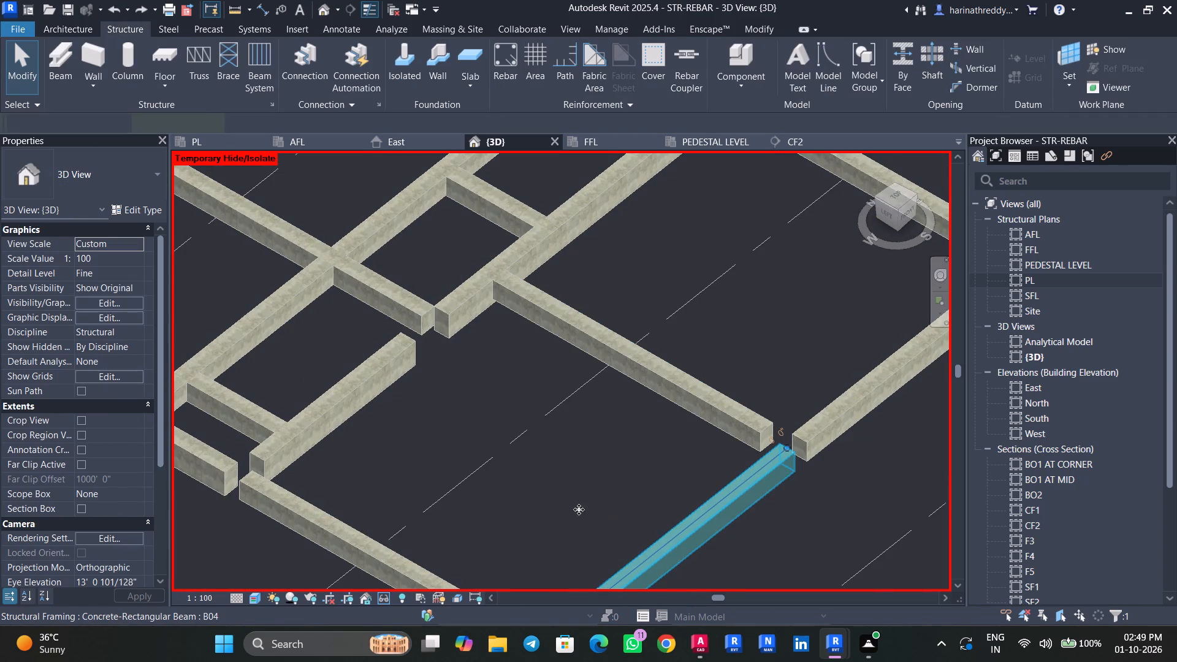
pyautogui.moveTo(579, 509); pyautogui.dragTo(650, 413, button='middle')
pyautogui.press('Escape')
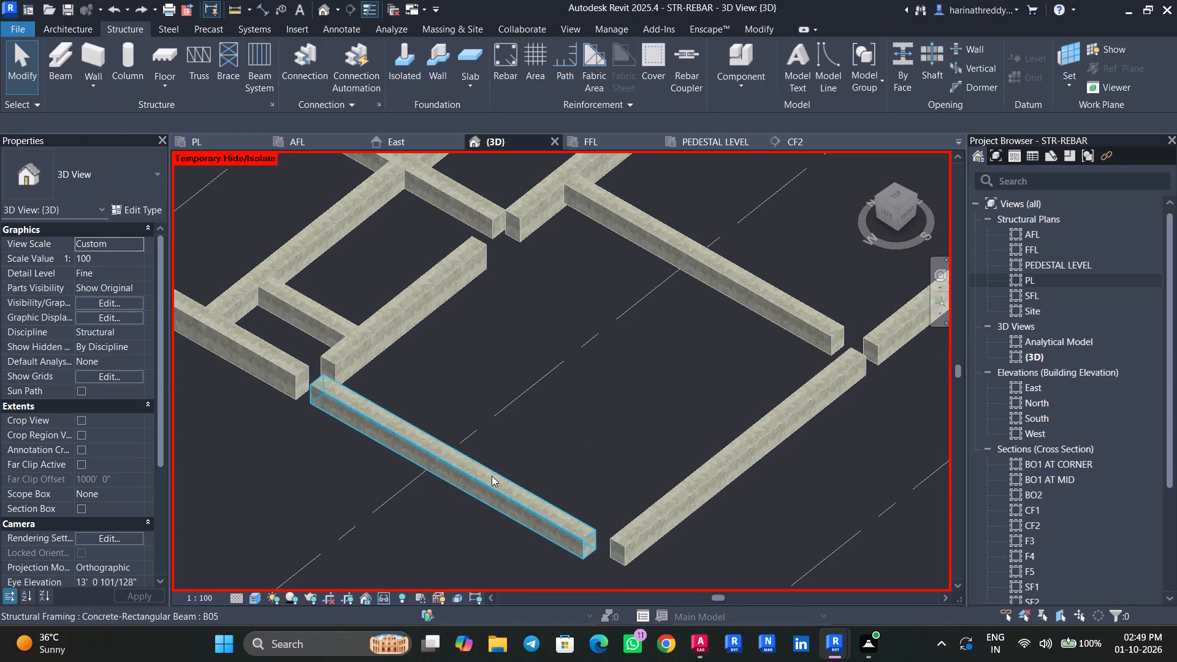
pyautogui.click(492, 476)
pyautogui.scroll(-3, 519, 398)
pyautogui.moveTo(524, 390); pyautogui.dragTo(628, 514, button='middle')
pyautogui.press('Escape')
pyautogui.press('Escape')
pyautogui.press('Escape')
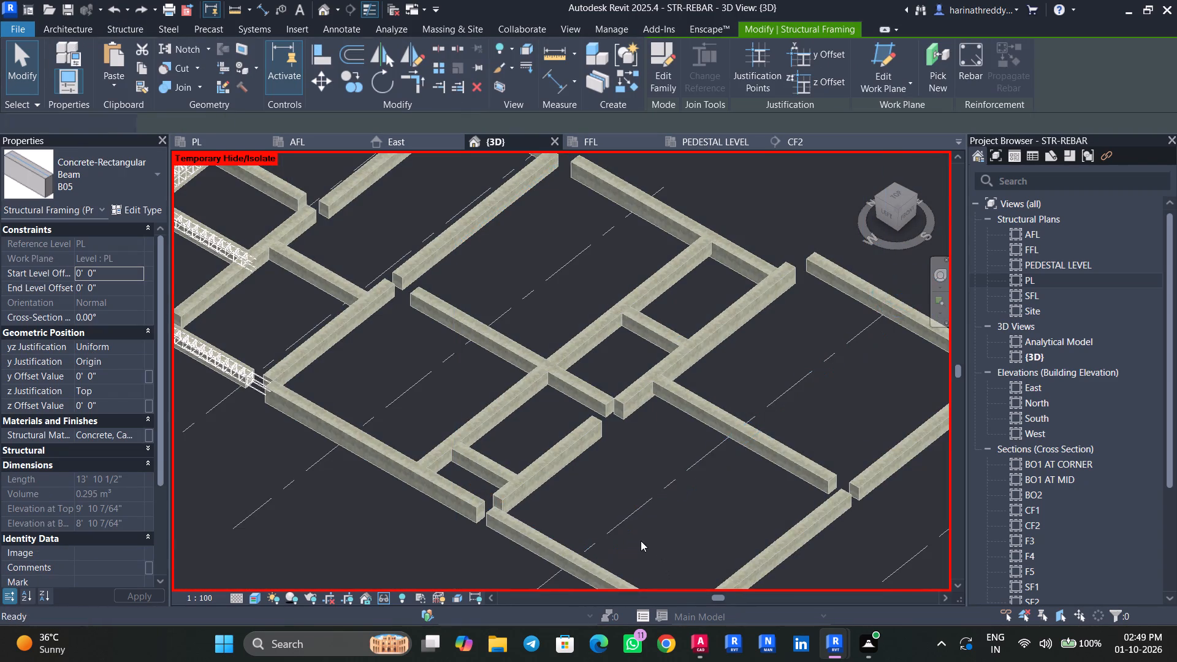
pyautogui.scroll(-1, 639, 531)
# Switch to AutoCAD and review the beam labels on the typical floor plan from grid 7 down to grid 1.
pyautogui.click(685, 649)
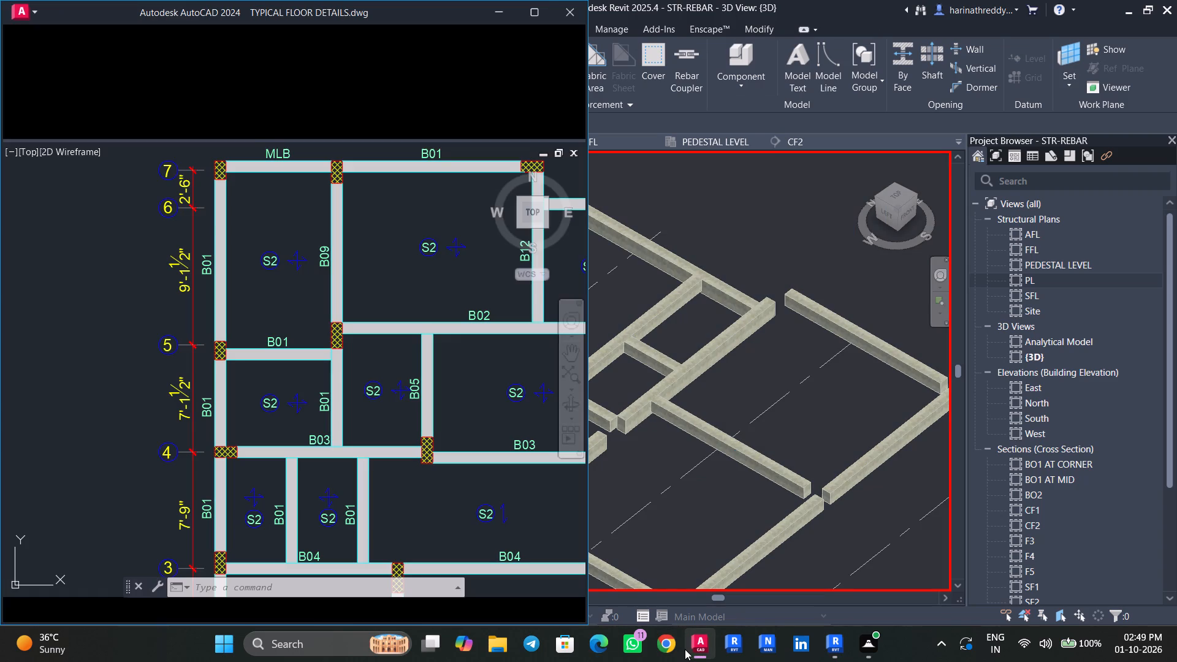
pyautogui.moveTo(473, 492); pyautogui.dragTo(405, 439, button='middle')
pyautogui.scroll(-1, 405, 439)
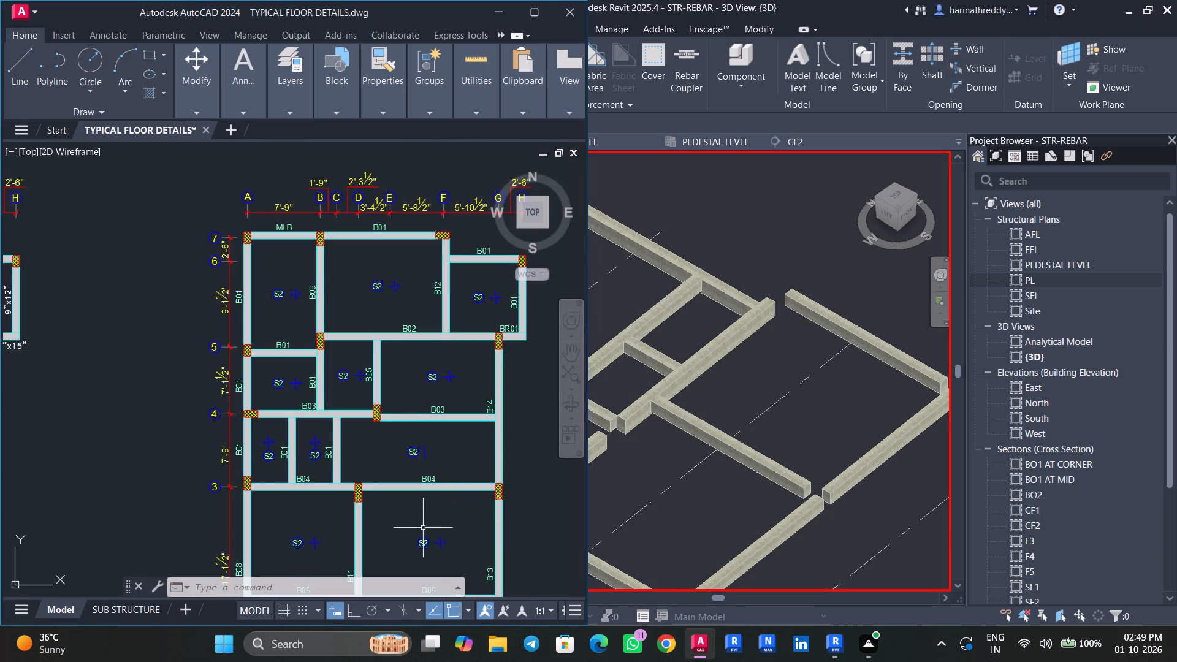
pyautogui.moveTo(433, 512); pyautogui.dragTo(459, 387, button='middle')
pyautogui.moveTo(473, 518); pyautogui.dragTo(452, 458, button='middle')
pyautogui.moveTo(467, 531); pyautogui.dragTo(517, 511, button='middle')
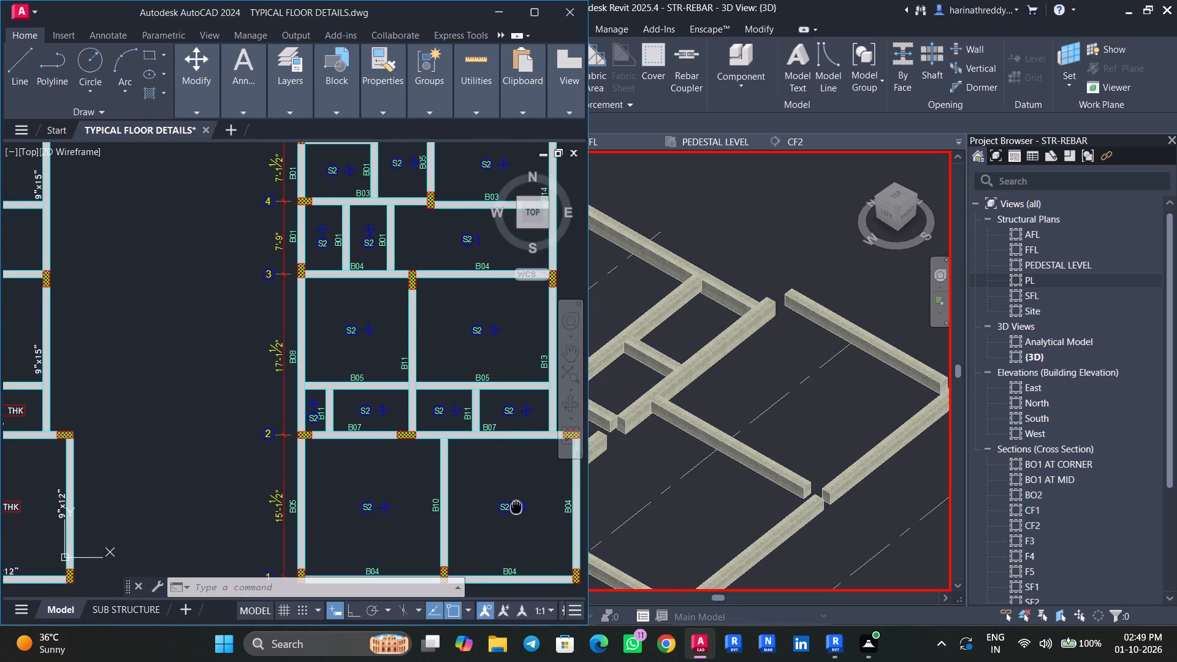
pyautogui.moveTo(517, 511); pyautogui.dragTo(487, 590, button='middle')
pyautogui.scroll(1, 487, 581)
pyautogui.moveTo(472, 463); pyautogui.dragTo(433, 635, button='middle')
pyautogui.scroll(-1, 443, 596)
pyautogui.moveTo(451, 525); pyautogui.dragTo(475, 615, button='middle')
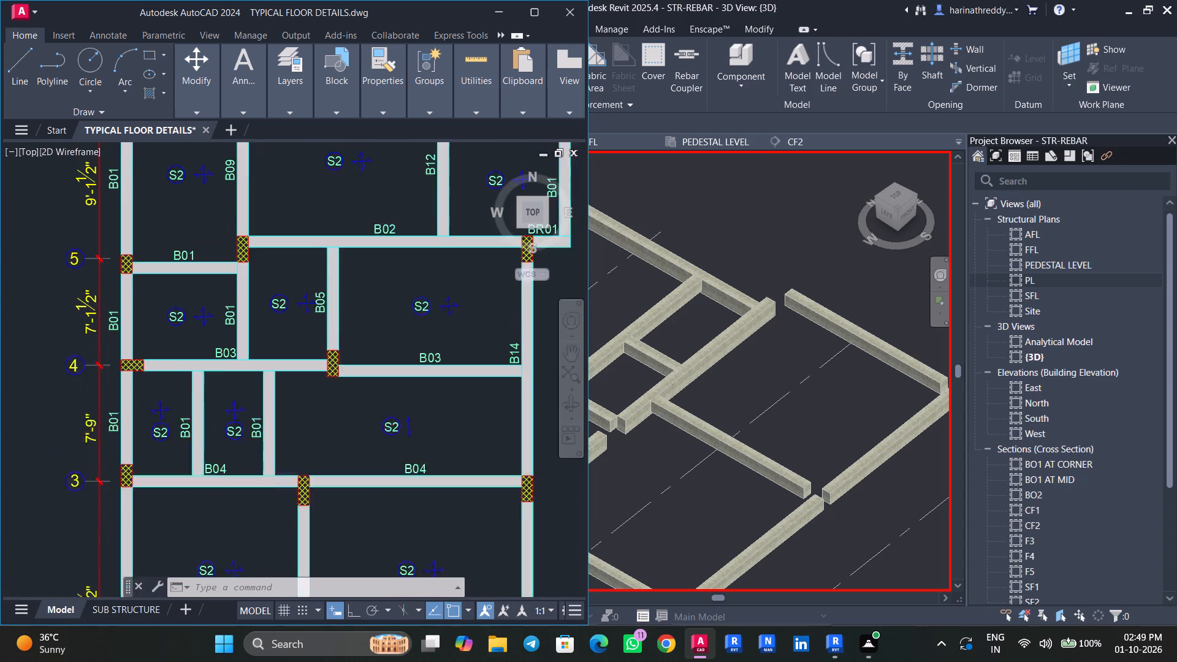
pyautogui.moveTo(475, 615); pyautogui.dragTo(479, 631, button='middle')
pyautogui.scroll(-2, 479, 629)
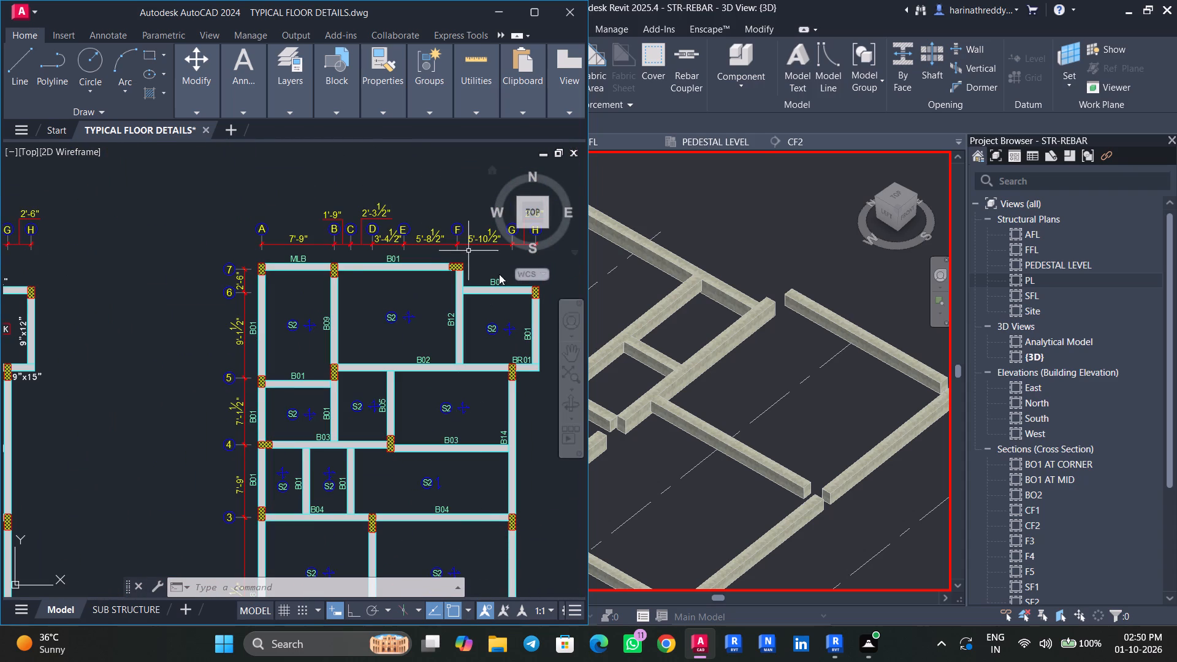
pyautogui.click(496, 18)
# Back in Revit, open the PL structural plan and check the types of the beams around grids 5, A and B.
pyautogui.press('Escape')
pyautogui.press('Escape')
pyautogui.press('Escape')
pyautogui.press('Escape')
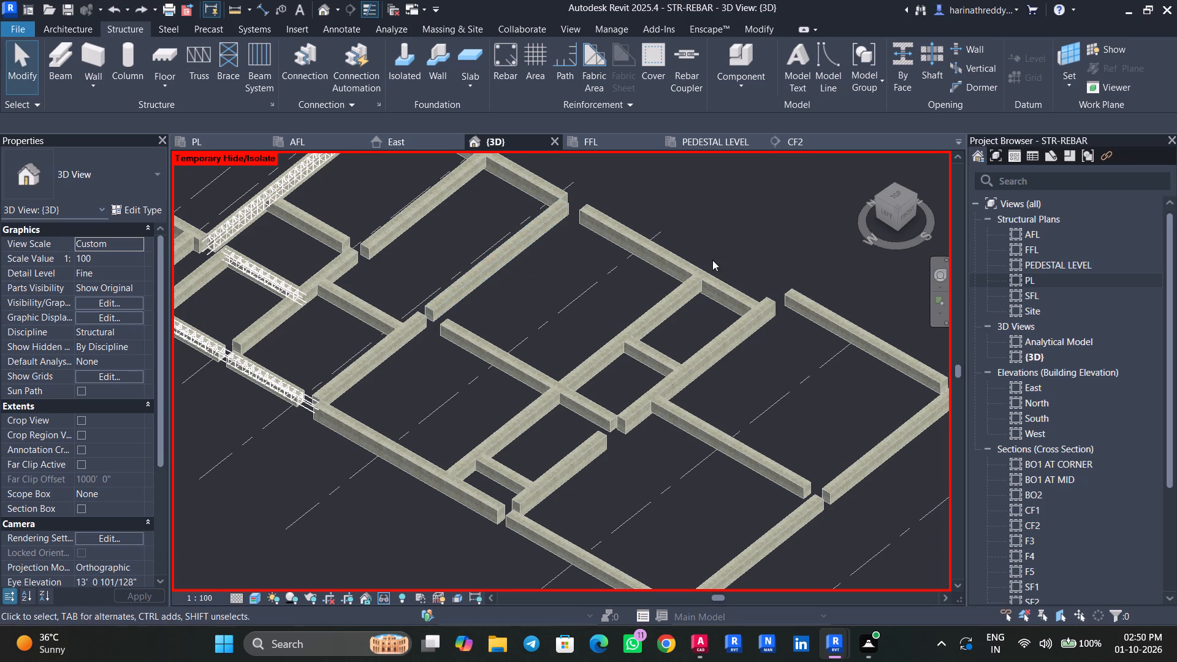
pyautogui.doubleClick(1042, 284)
pyautogui.scroll(-2, 644, 317)
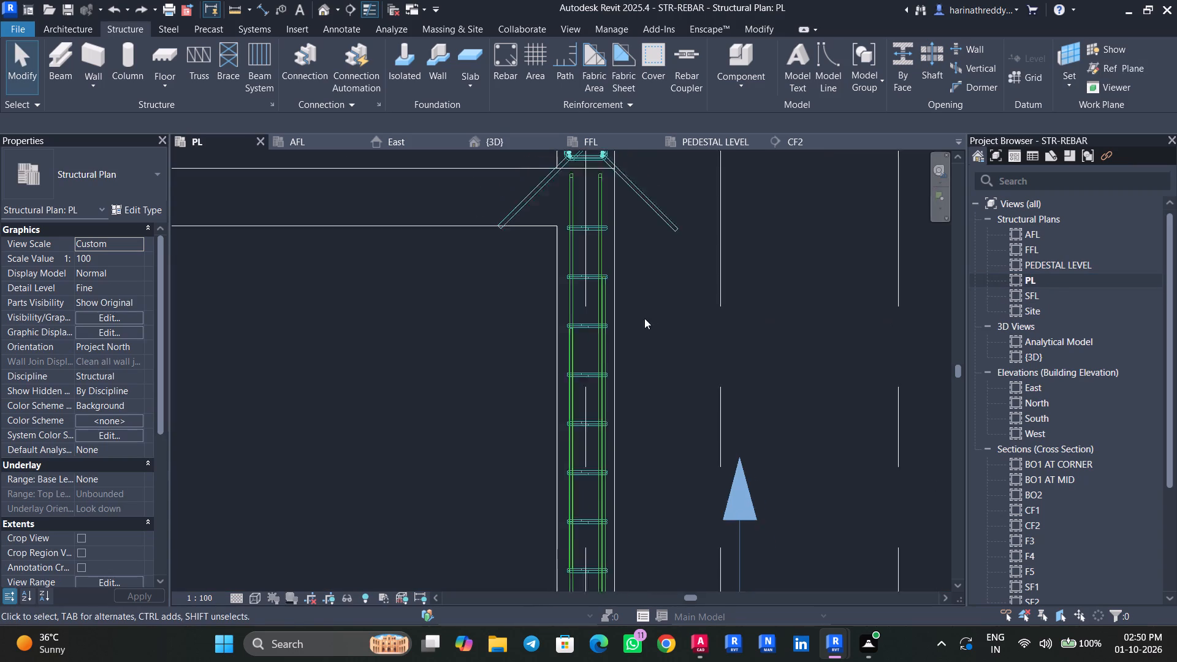
pyautogui.scroll(-7, 644, 318)
pyautogui.moveTo(544, 325); pyautogui.dragTo(519, 450, button='middle')
pyautogui.scroll(-3, 519, 441)
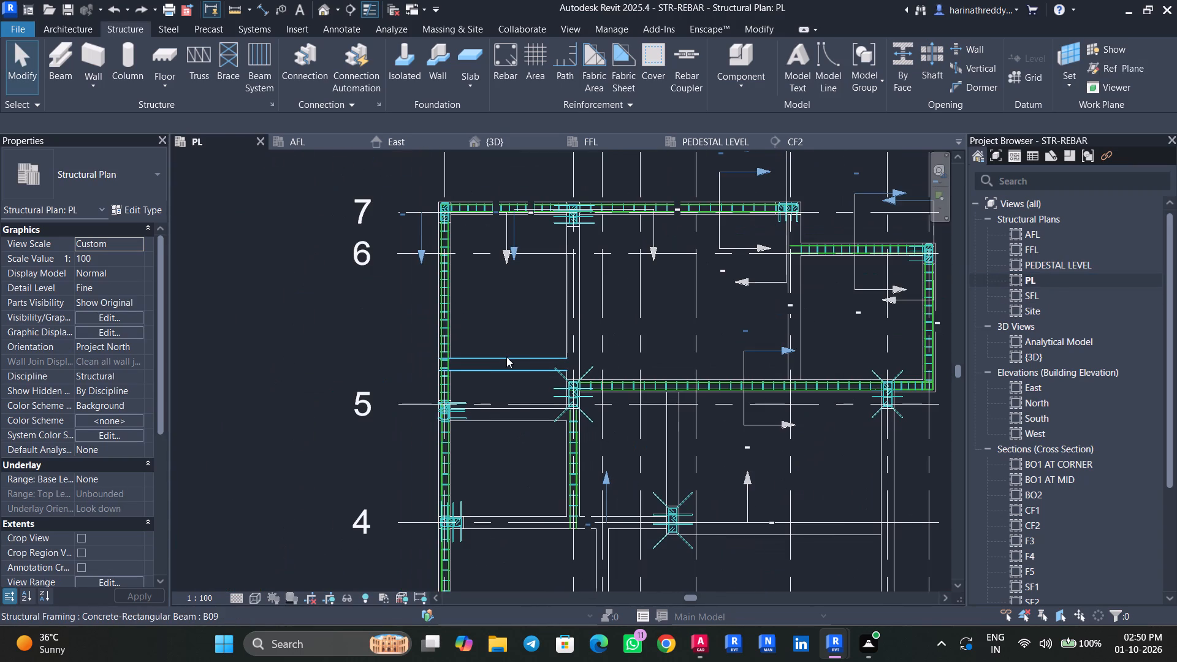
pyautogui.click(506, 357)
pyautogui.scroll(4, 517, 408)
pyautogui.press('Escape')
pyautogui.click(520, 413)
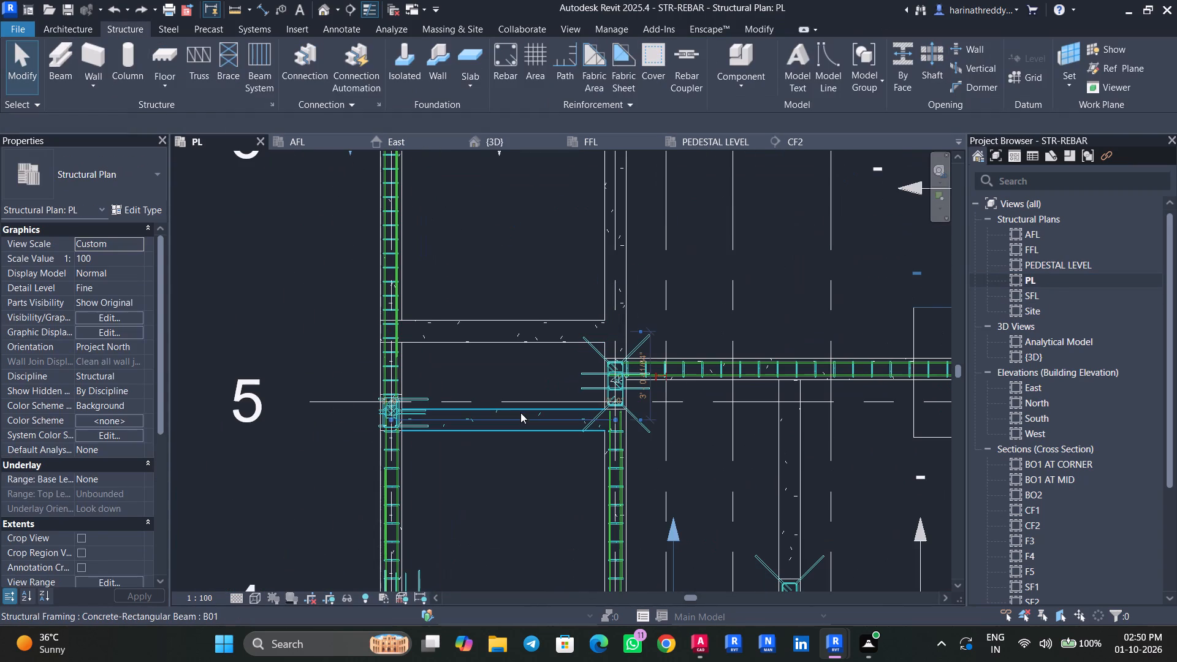
pyautogui.press('Escape')
pyautogui.click(624, 275)
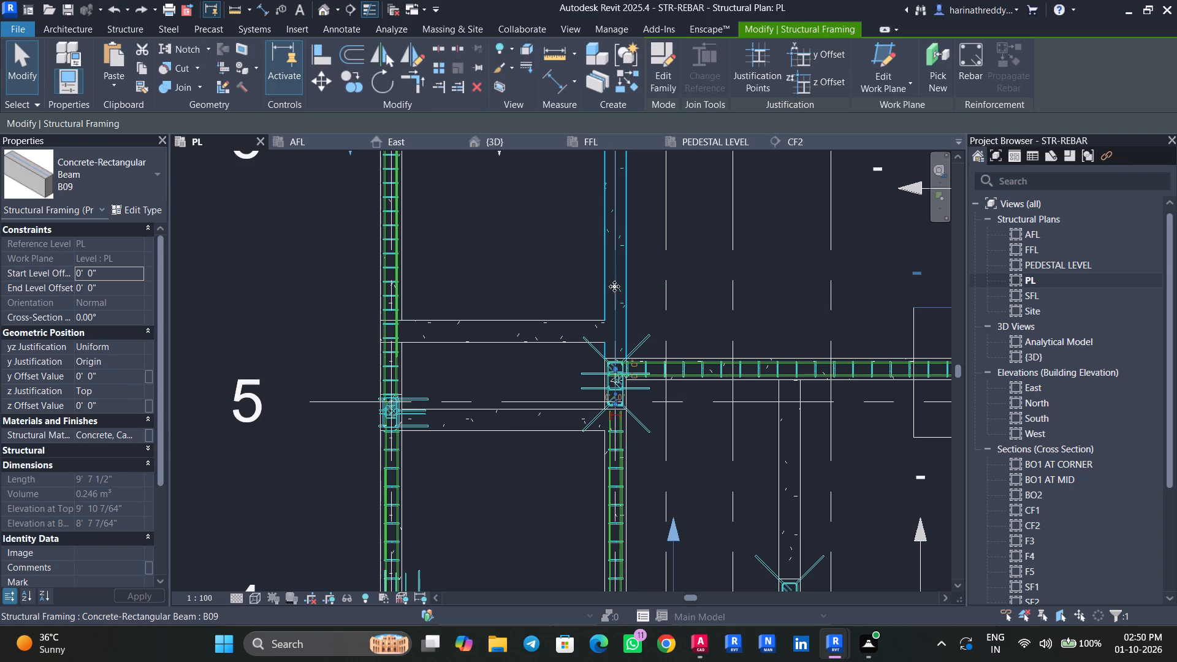
pyautogui.press('Escape')
pyautogui.click(510, 409)
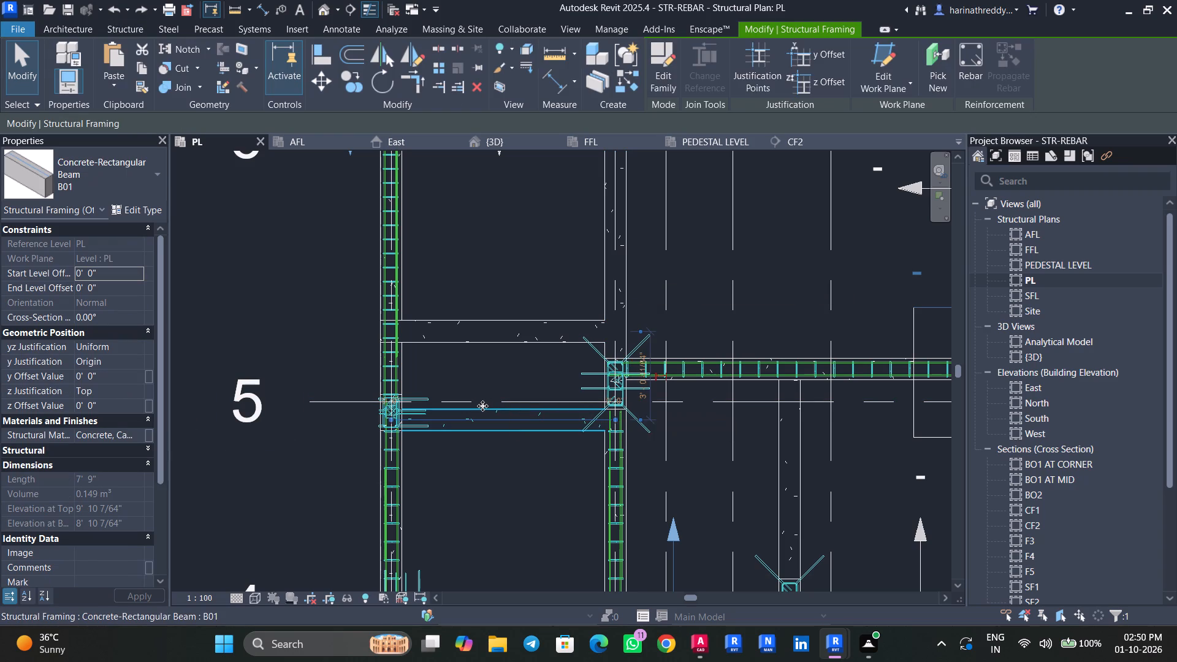
pyautogui.scroll(3, 482, 406)
pyautogui.press('Escape')
pyautogui.press('Escape')
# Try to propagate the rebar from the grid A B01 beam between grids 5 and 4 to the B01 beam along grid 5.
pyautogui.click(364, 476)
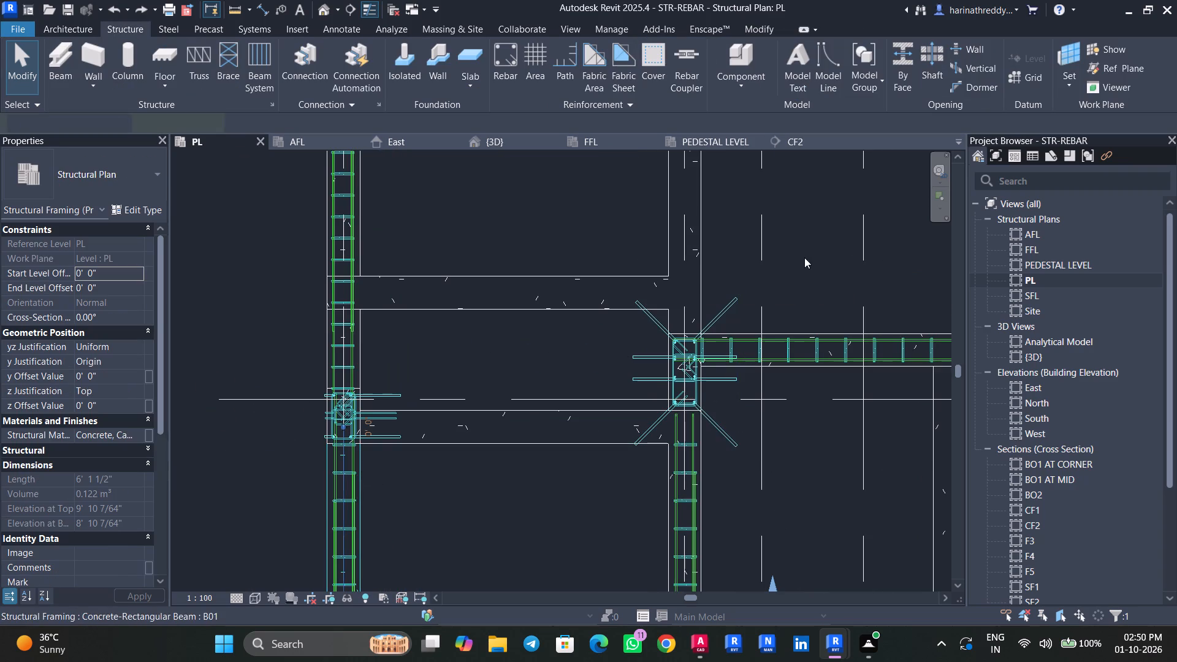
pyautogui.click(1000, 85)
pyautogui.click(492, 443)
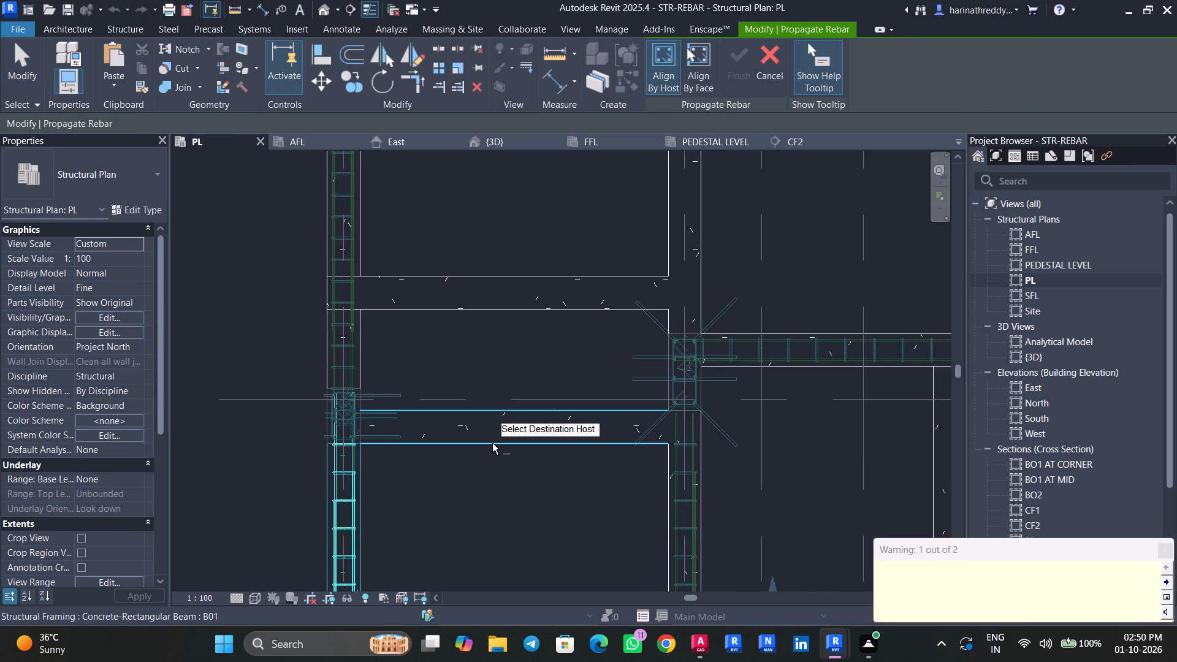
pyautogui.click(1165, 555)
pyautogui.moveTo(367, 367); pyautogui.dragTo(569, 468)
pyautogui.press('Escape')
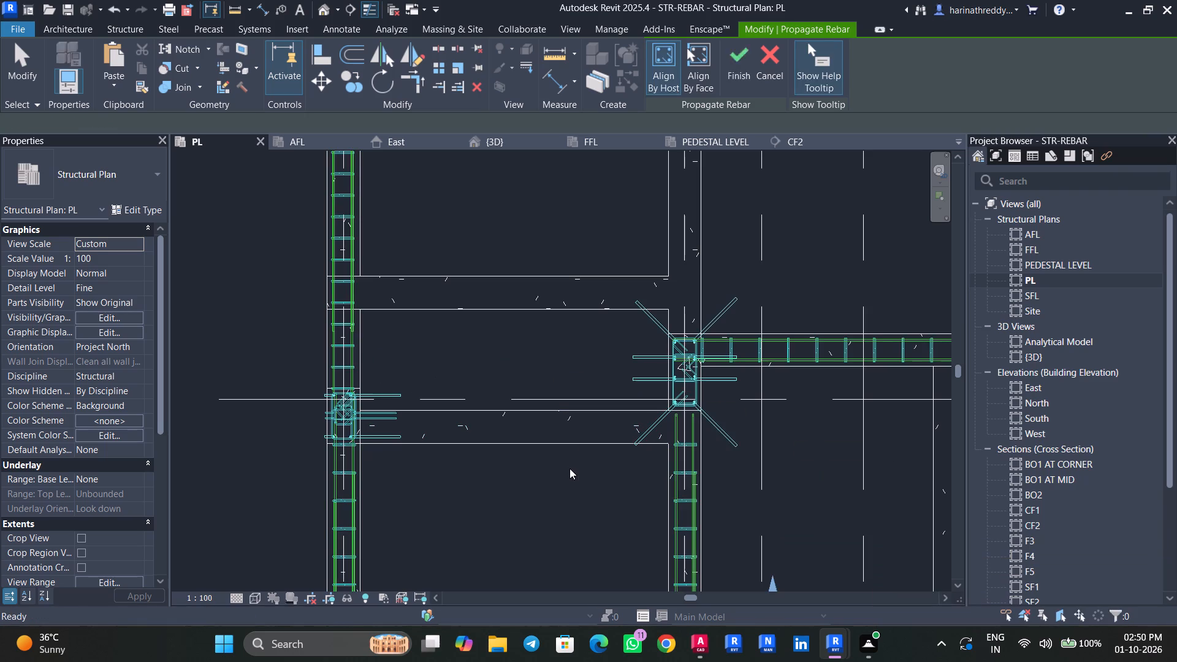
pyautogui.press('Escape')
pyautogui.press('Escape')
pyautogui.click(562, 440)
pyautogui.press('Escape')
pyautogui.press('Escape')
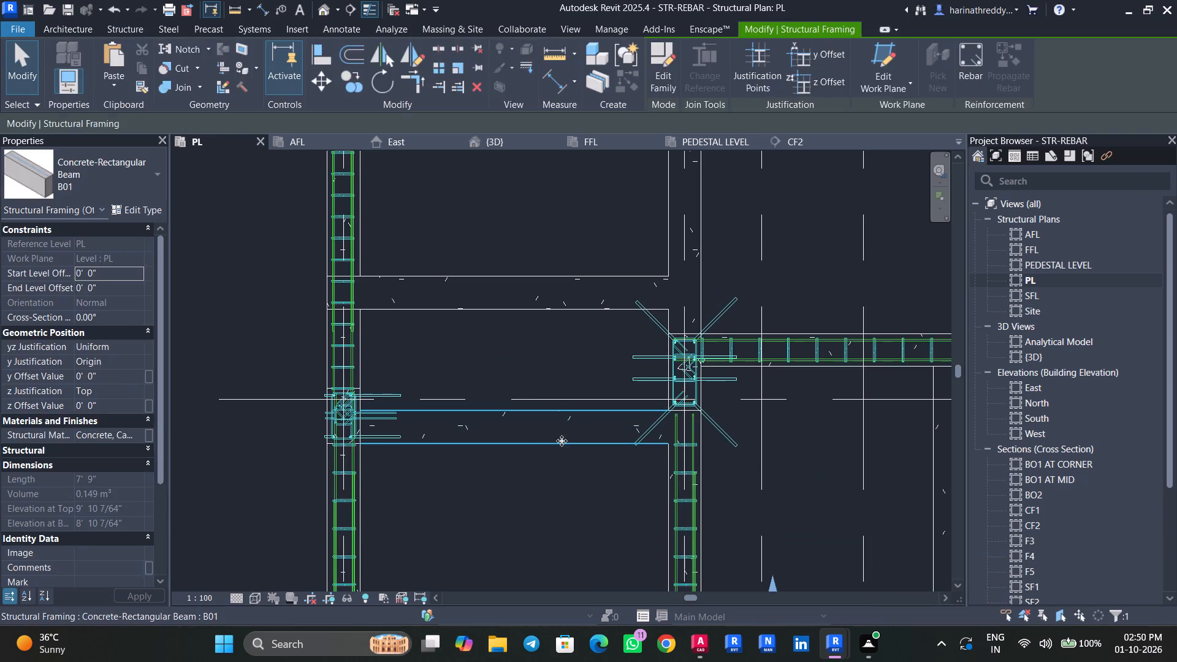
# Place a cross section through the B01 beam along grid 5 between grids A and B, looking toward grid B.
pyautogui.click(347, 11)
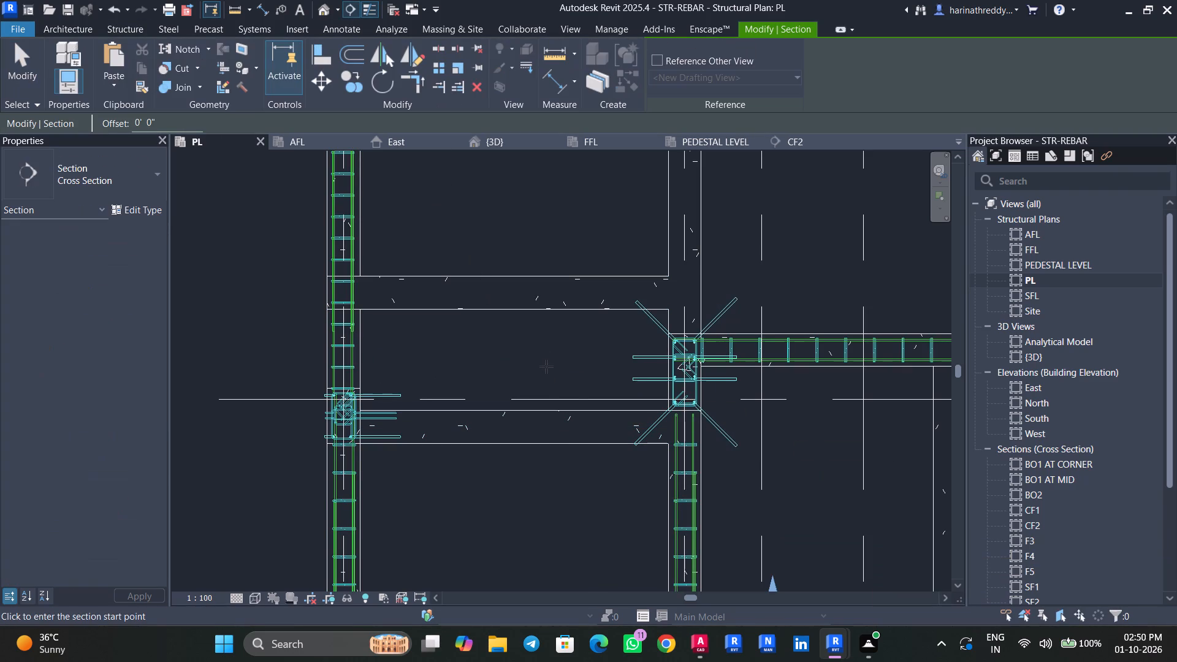
pyautogui.click(549, 366)
pyautogui.click(542, 478)
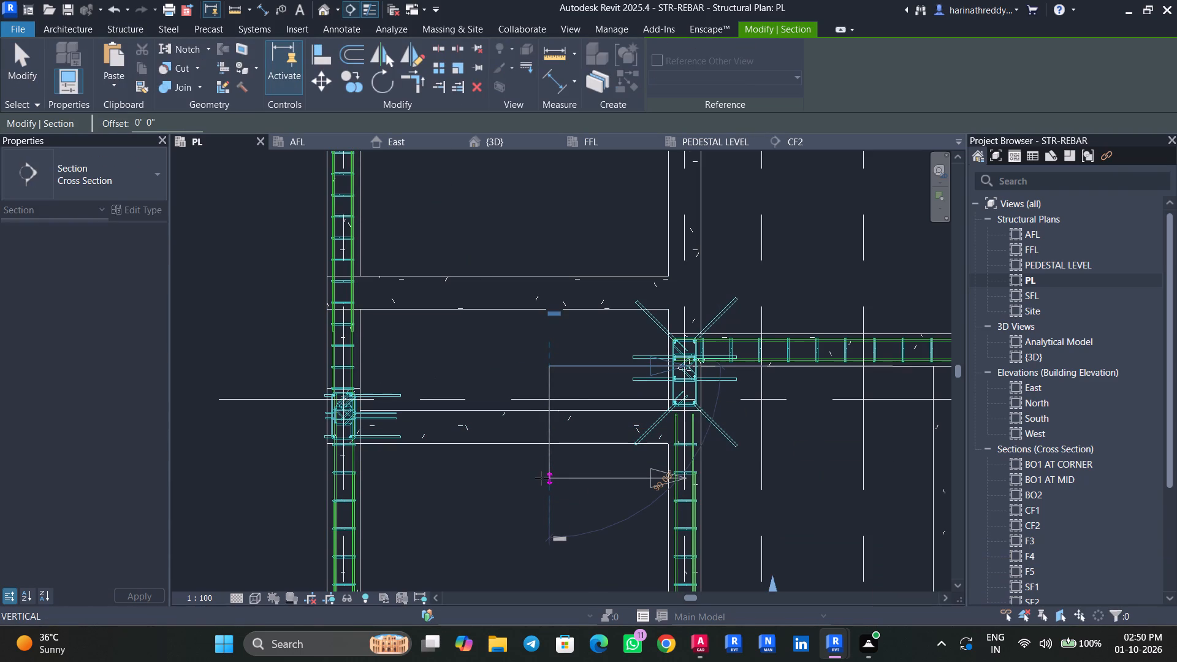
pyautogui.press('Escape')
pyautogui.press('Escape')
# Shorten the new section's view depth to a far clip offset of about 1' 9 3/4".
pyautogui.click(548, 471)
pyautogui.scroll(-7, 547, 470)
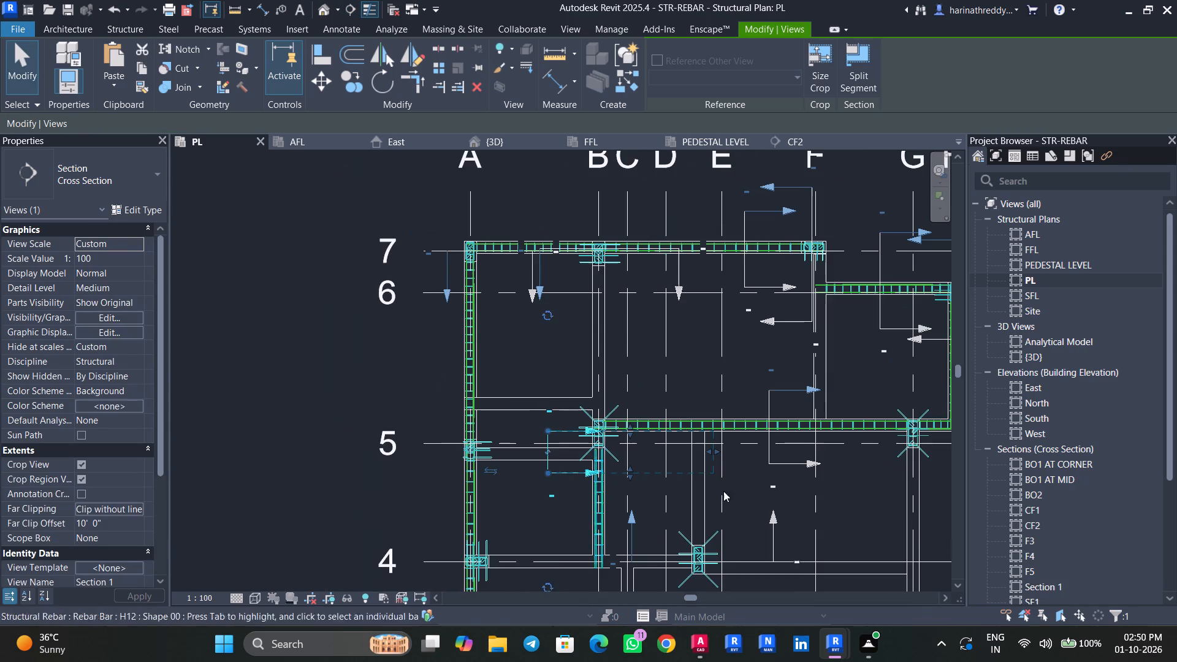
pyautogui.moveTo(714, 450); pyautogui.dragTo(579, 454)
pyautogui.scroll(8, 579, 454)
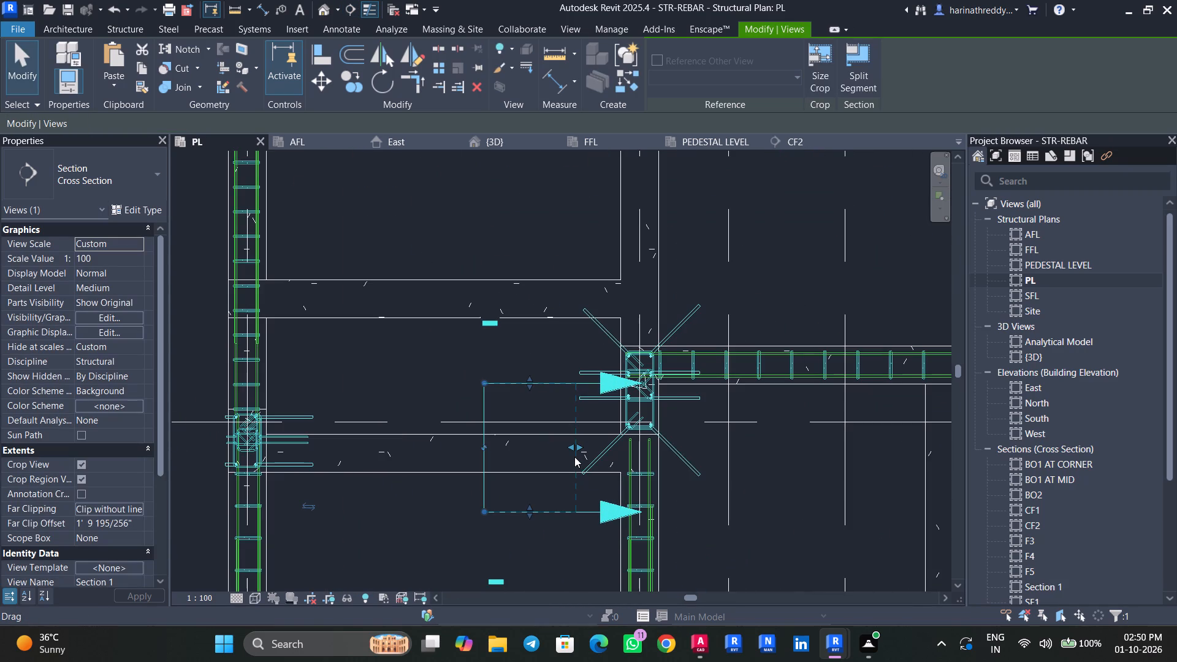
# Open the view of the new cross section cut through the B01 beam along grid 5.
pyautogui.click(485, 496)
pyautogui.rightClick(485, 496)
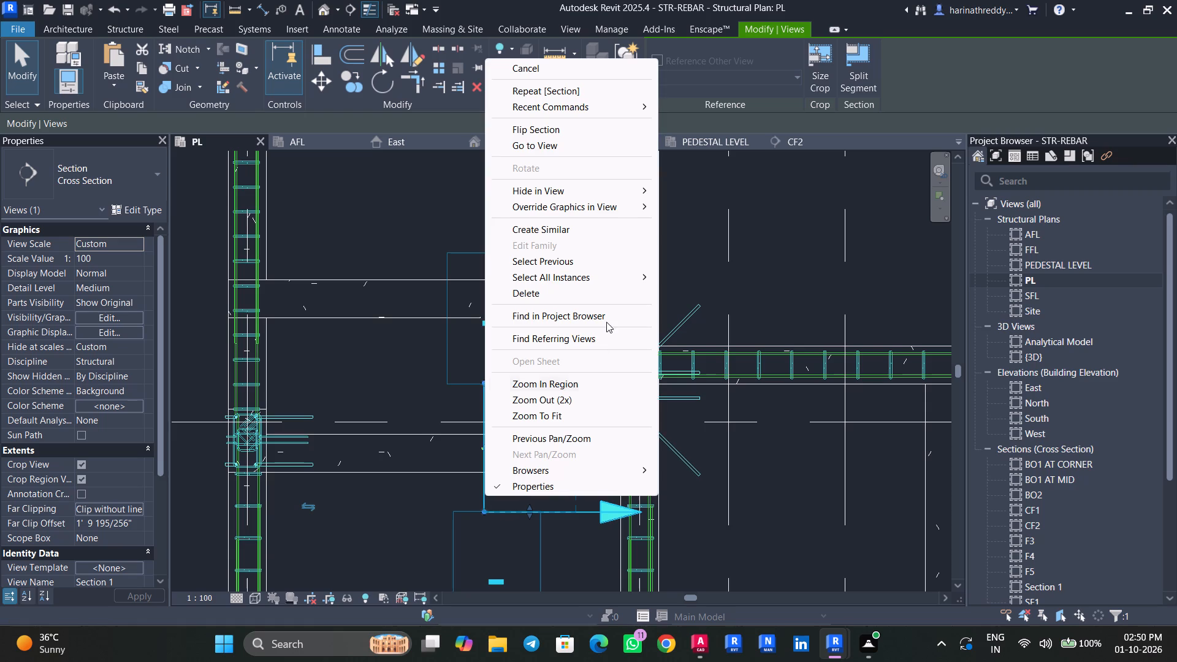
pyautogui.click(592, 151)
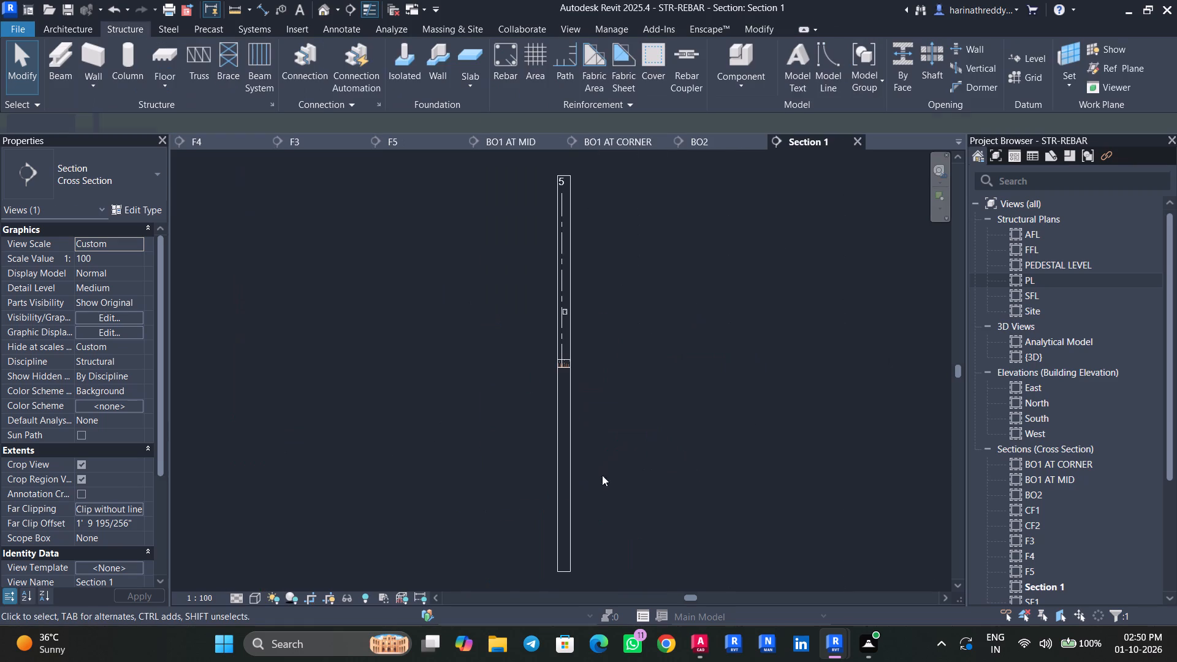
# Raise the bottom edge of the section view's crop region to just below the B01 beam.
pyautogui.scroll(12, 578, 311)
pyautogui.moveTo(544, 321); pyautogui.dragTo(676, 500, button='middle')
pyautogui.scroll(-1, 672, 487)
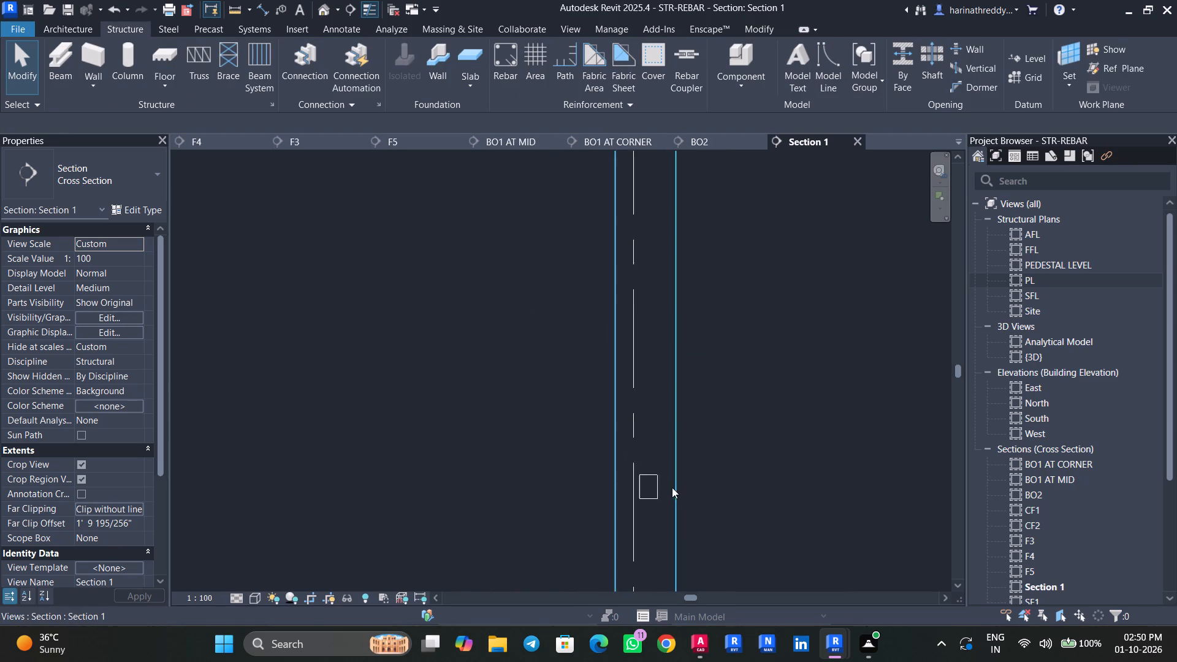
pyautogui.scroll(-2, 672, 487)
pyautogui.moveTo(679, 528); pyautogui.dragTo(614, 398, button='middle')
pyautogui.click(609, 577)
pyautogui.scroll(-5, 671, 523)
pyautogui.moveTo(669, 535); pyautogui.dragTo(672, 345, button='middle')
pyautogui.scroll(-6, 698, 436)
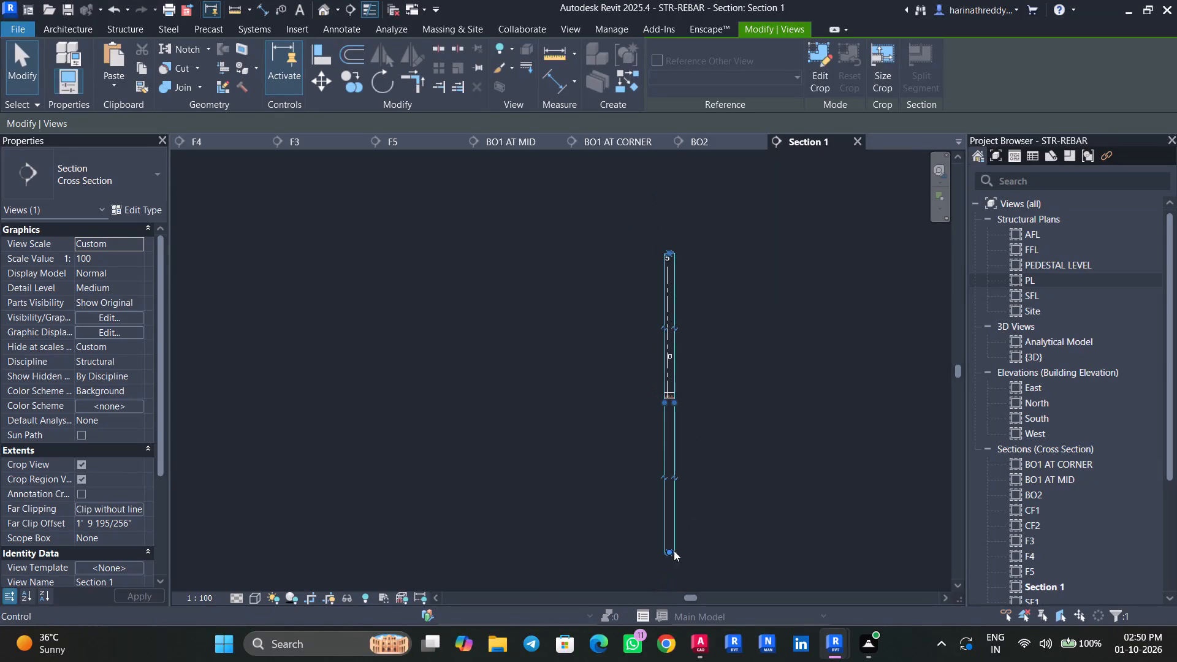
pyautogui.moveTo(668, 550); pyautogui.dragTo(668, 366)
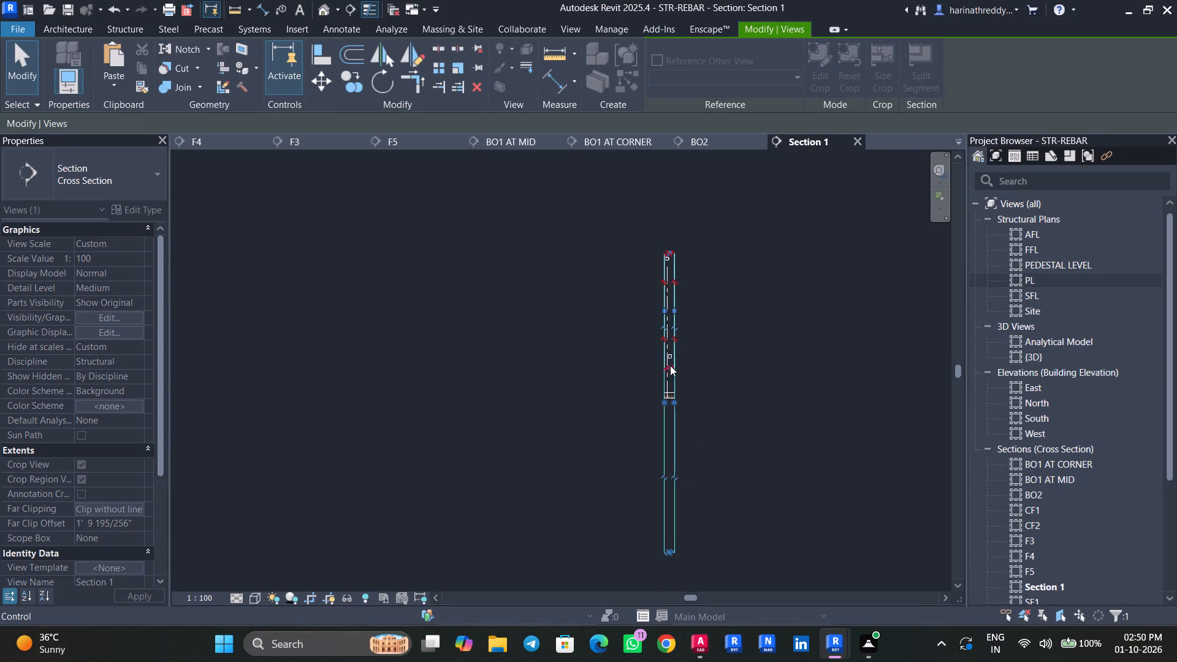
pyautogui.scroll(16, 680, 362)
pyautogui.moveTo(652, 360); pyautogui.dragTo(622, 512, button='middle')
pyautogui.press('Escape')
# Lower the top edge of the section view's crop region to just above the B01 beam.
pyautogui.click(650, 438)
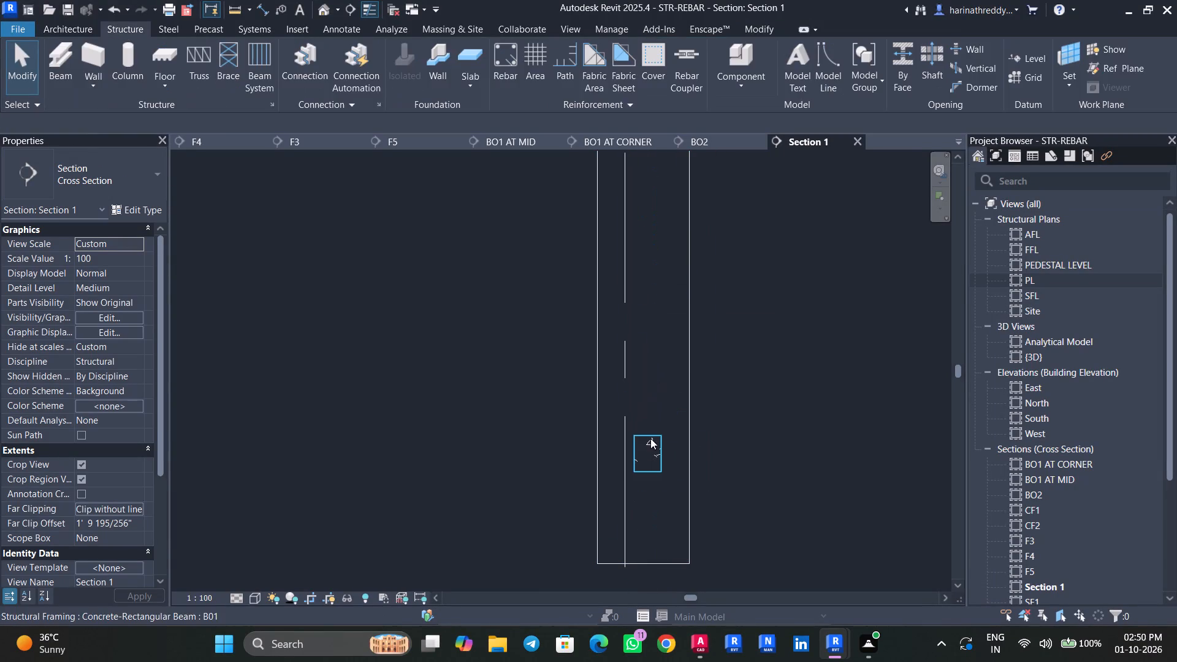
pyautogui.scroll(-2, 657, 414)
pyautogui.scroll(1, 657, 414)
pyautogui.scroll(-2, 657, 414)
pyautogui.moveTo(652, 379); pyautogui.dragTo(636, 537, button='middle')
pyautogui.scroll(1, 634, 496)
pyautogui.scroll(-9, 634, 496)
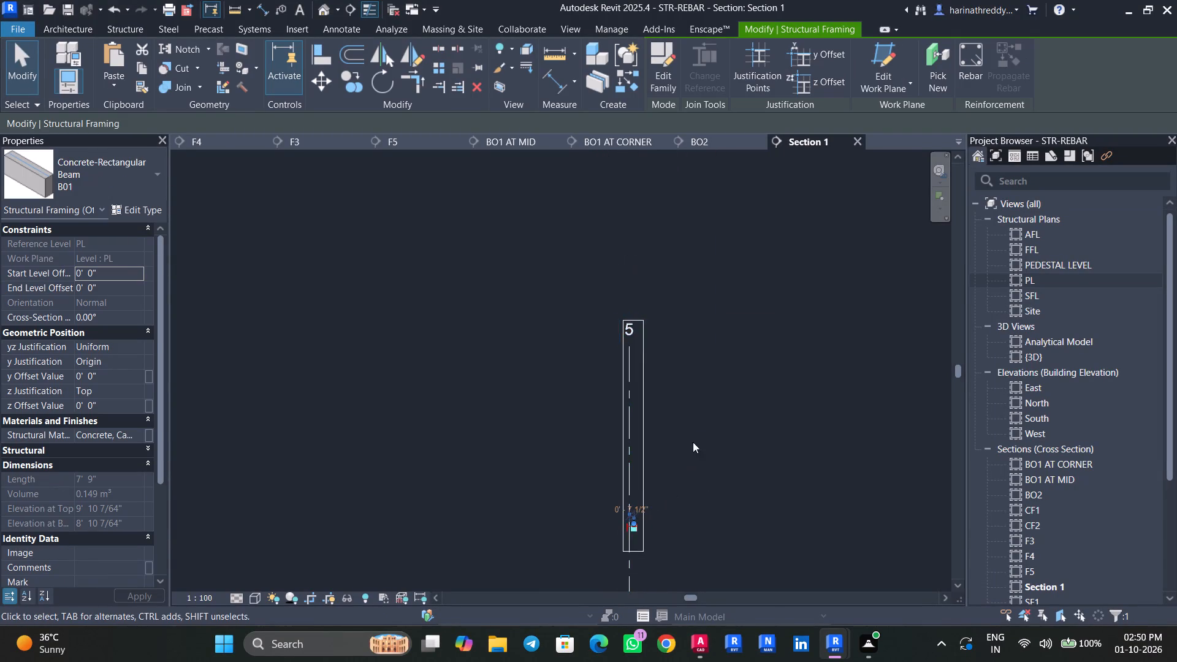
pyautogui.scroll(-3, 688, 427)
pyautogui.press('Escape')
pyautogui.click(653, 355)
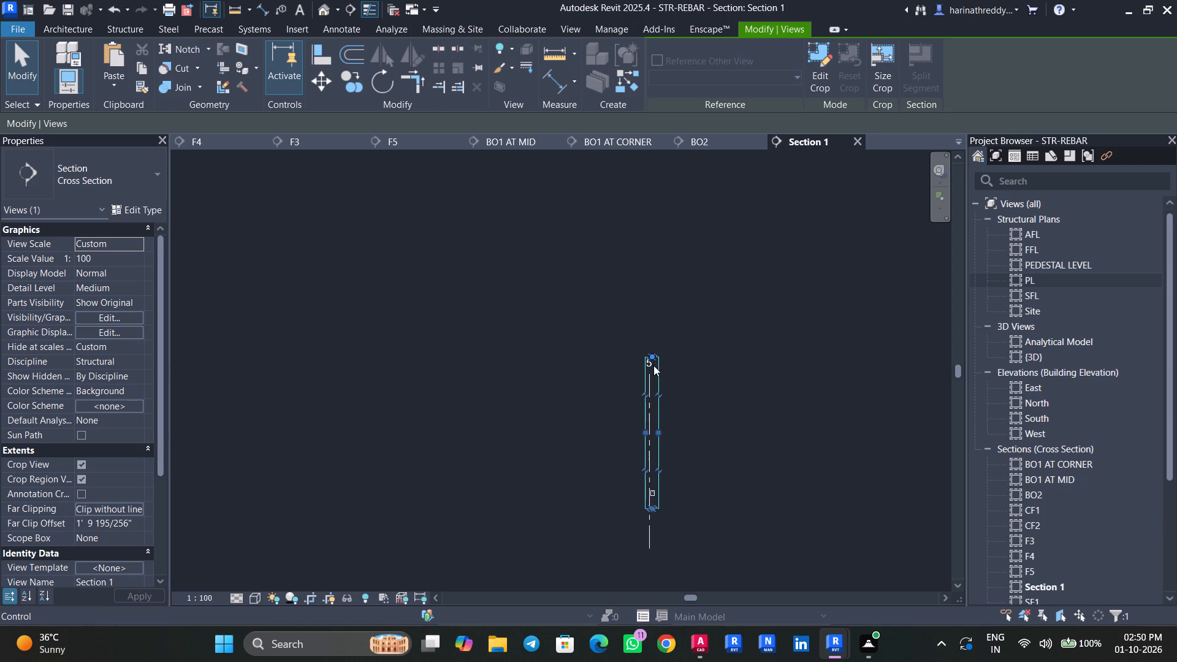
pyautogui.moveTo(650, 357); pyautogui.dragTo(651, 477)
pyautogui.scroll(11, 657, 496)
pyautogui.scroll(-1, 655, 504)
pyautogui.scroll(7, 655, 504)
pyautogui.press('Escape')
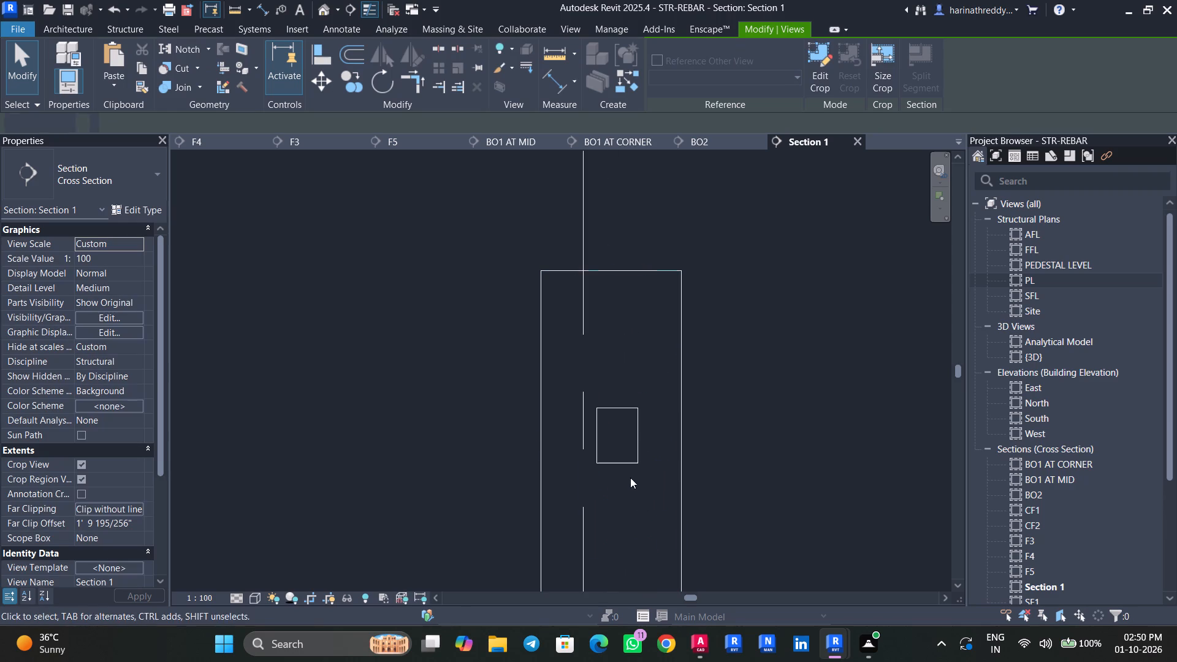
pyautogui.press('Escape')
# Apply the BEAM <30 mm> rebar cover setting to the B01 beam in the section.
pyautogui.click(626, 460)
pyautogui.scroll(4, 639, 472)
pyautogui.moveTo(635, 471); pyautogui.dragTo(563, 545, button='middle')
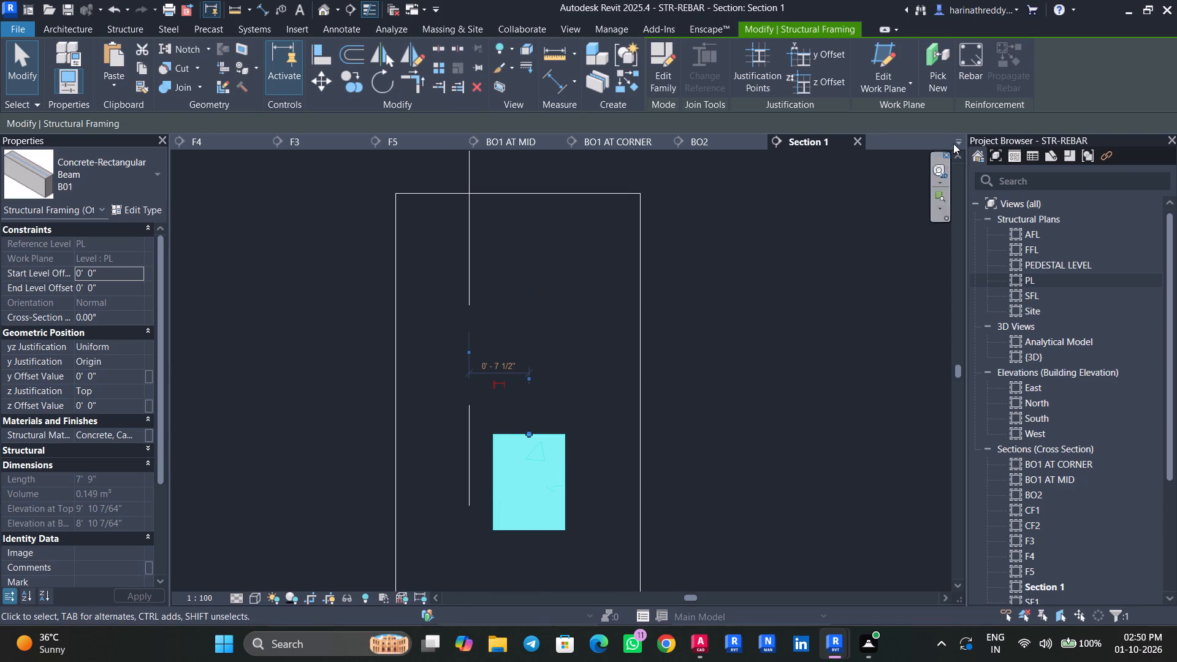
pyautogui.click(128, 29)
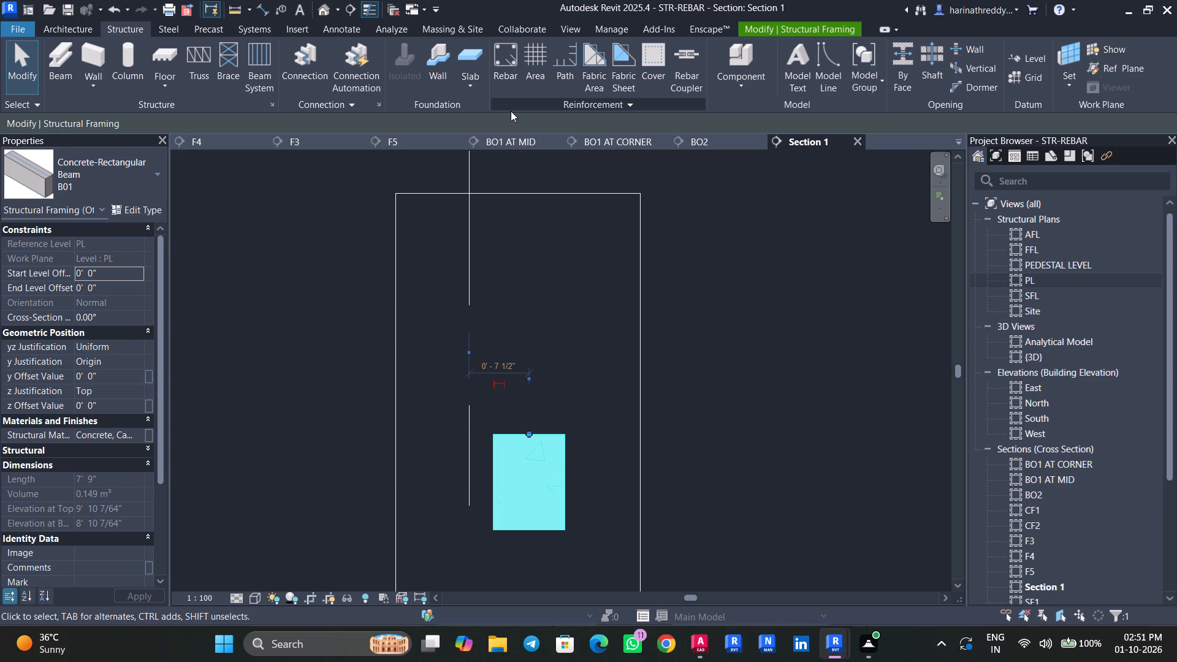
pyautogui.click(645, 64)
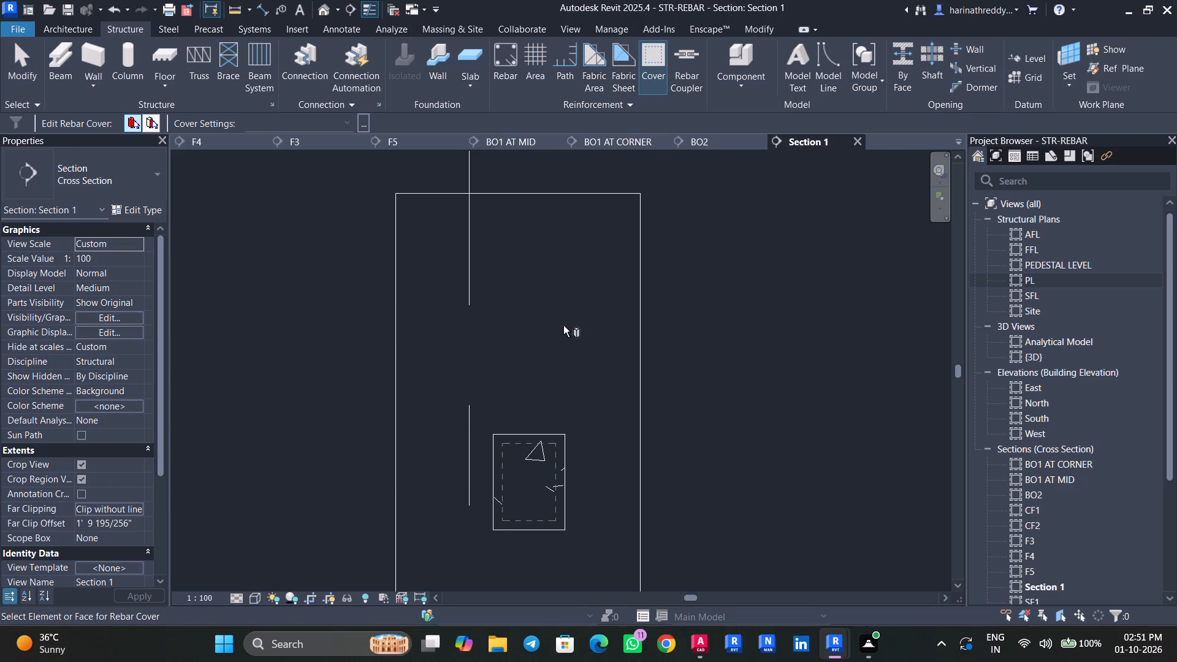
pyautogui.click(544, 436)
pyautogui.click(320, 118)
pyautogui.scroll(8, 289, 184)
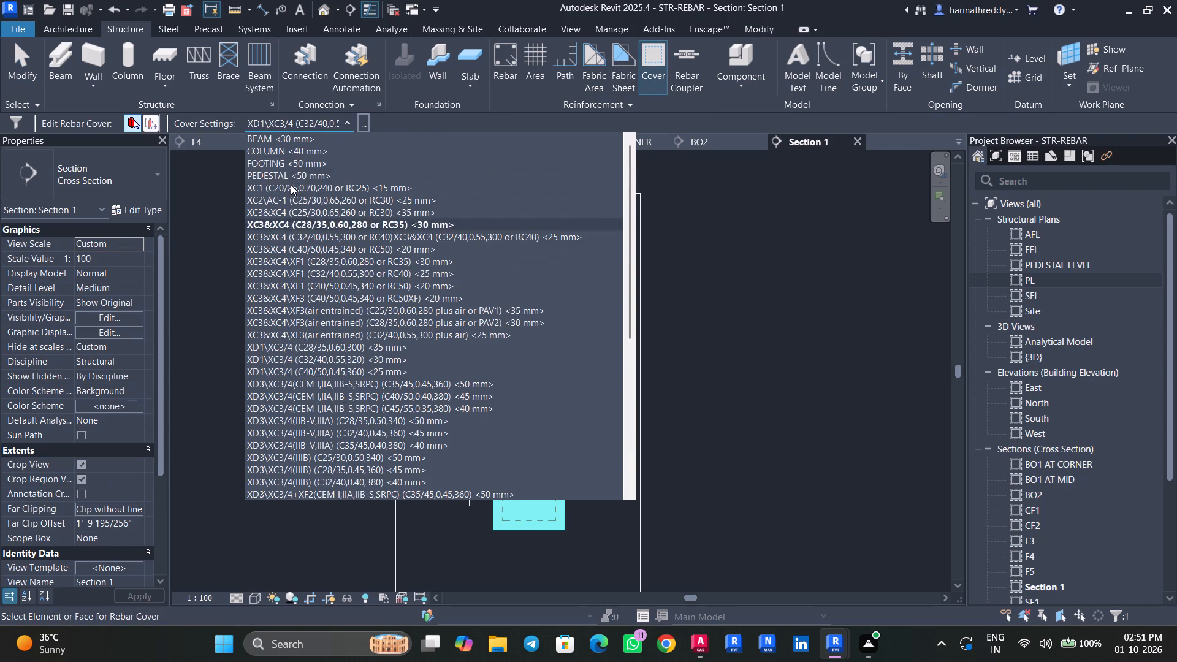
pyautogui.scroll(2, 291, 185)
pyautogui.click(284, 132)
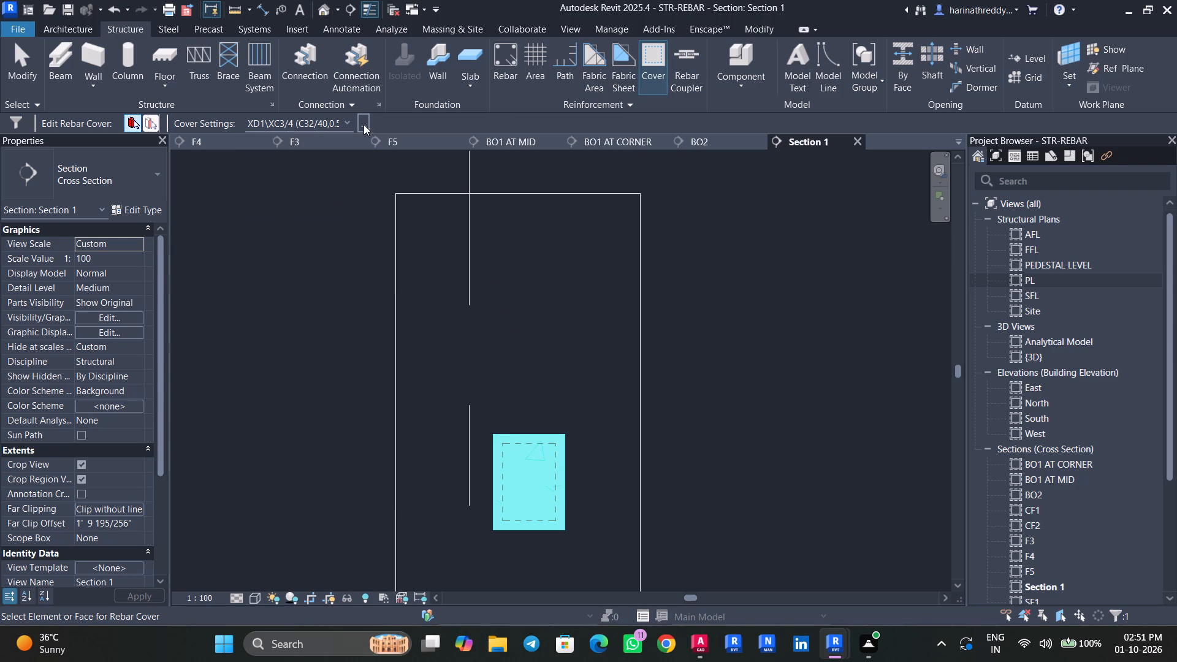
pyautogui.click(354, 117)
pyautogui.click(335, 124)
pyautogui.scroll(8, 308, 158)
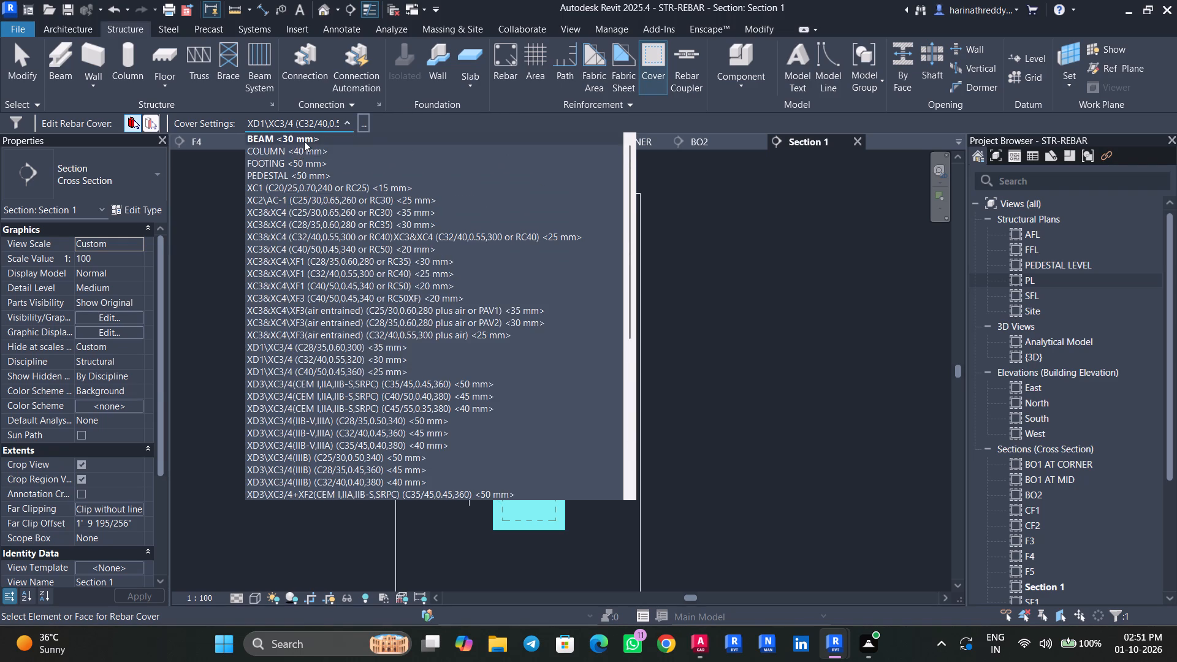
pyautogui.click(304, 141)
pyautogui.click(548, 451)
pyautogui.press('Escape')
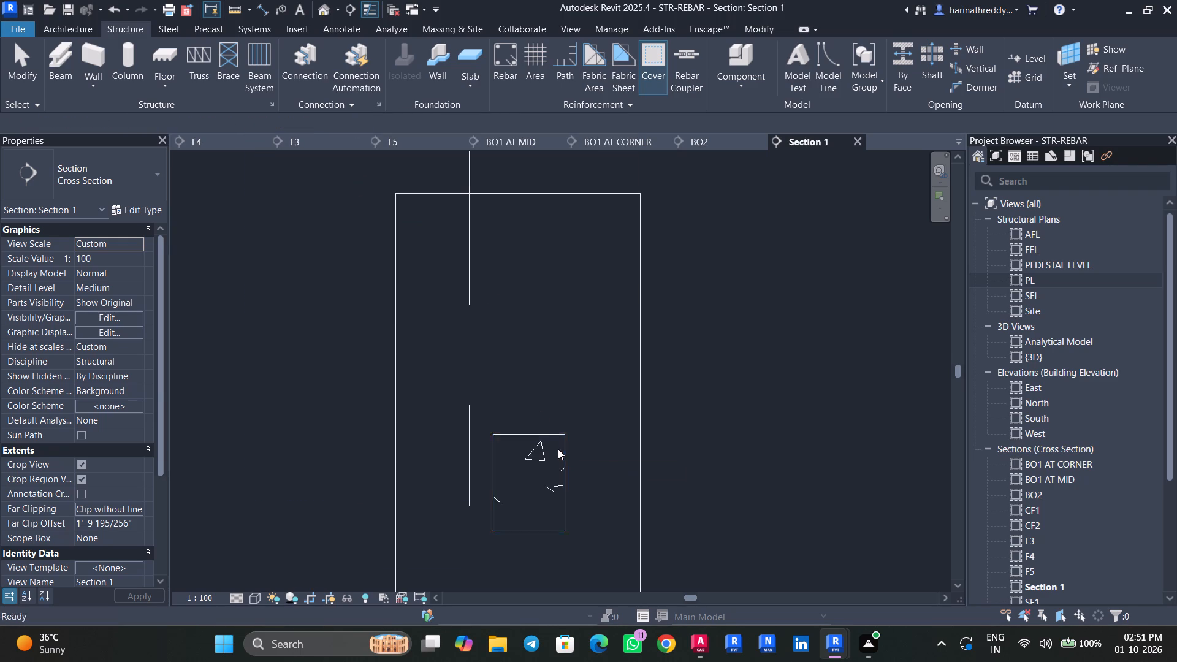
pyautogui.press('Escape')
# Place an H8 stirrup of rebar shape 52 in the B01 beam section, oriented parallel to the work plane.
pyautogui.click(563, 450)
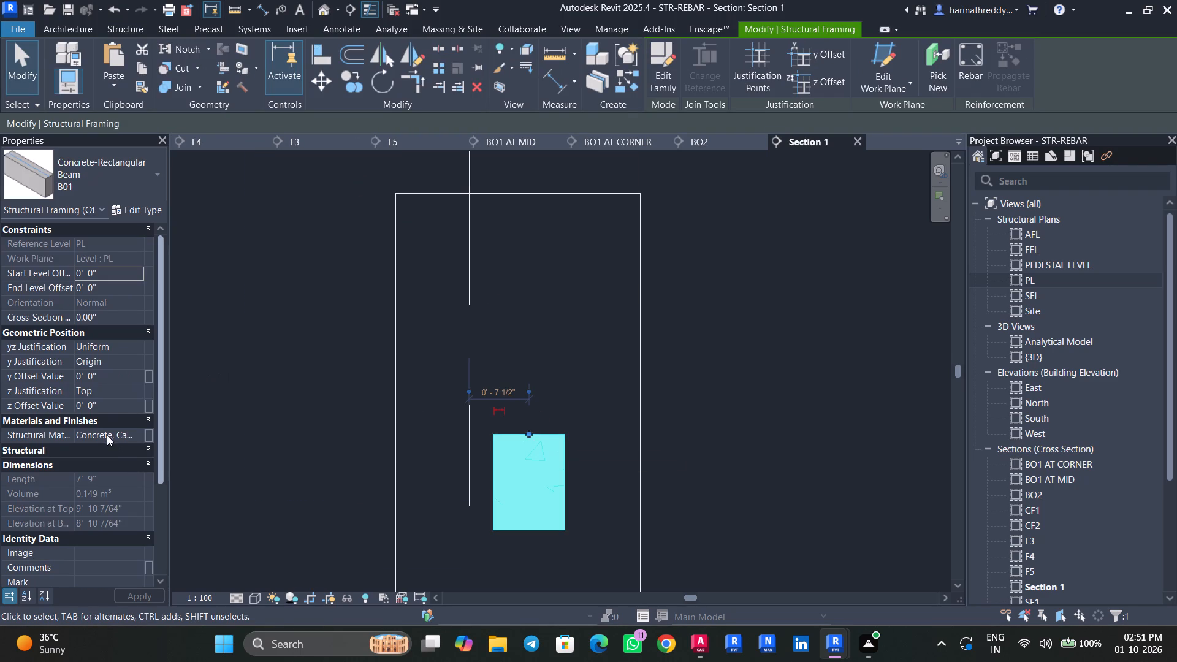
pyautogui.click(116, 443)
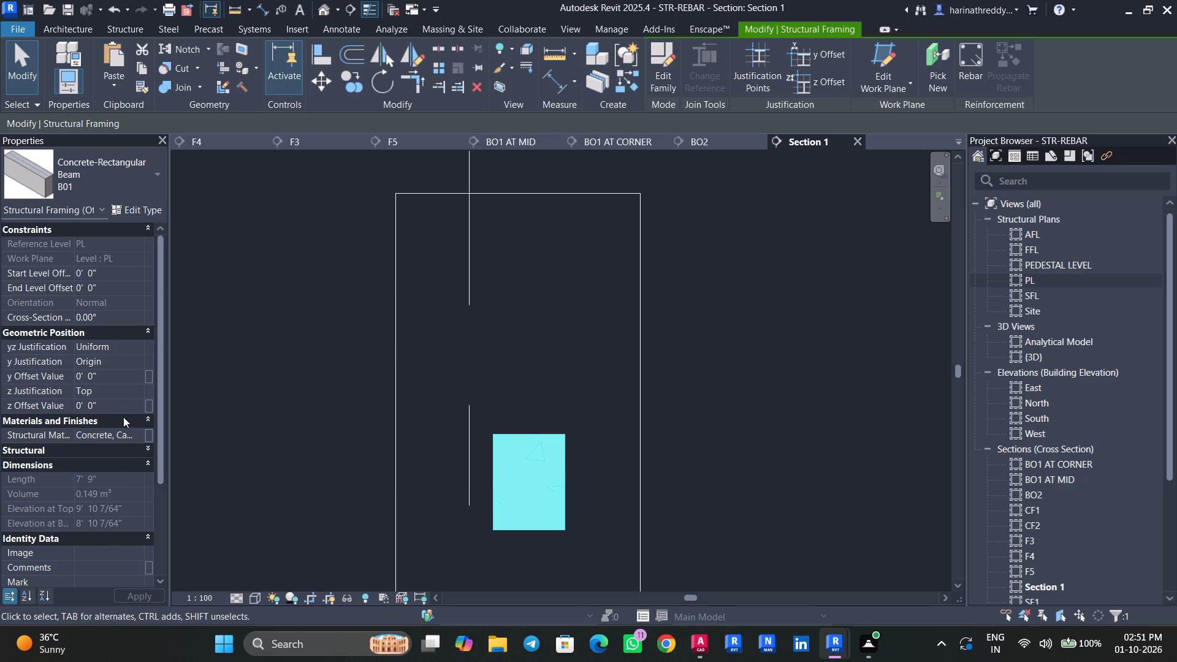
pyautogui.press('Escape')
pyautogui.click(563, 451)
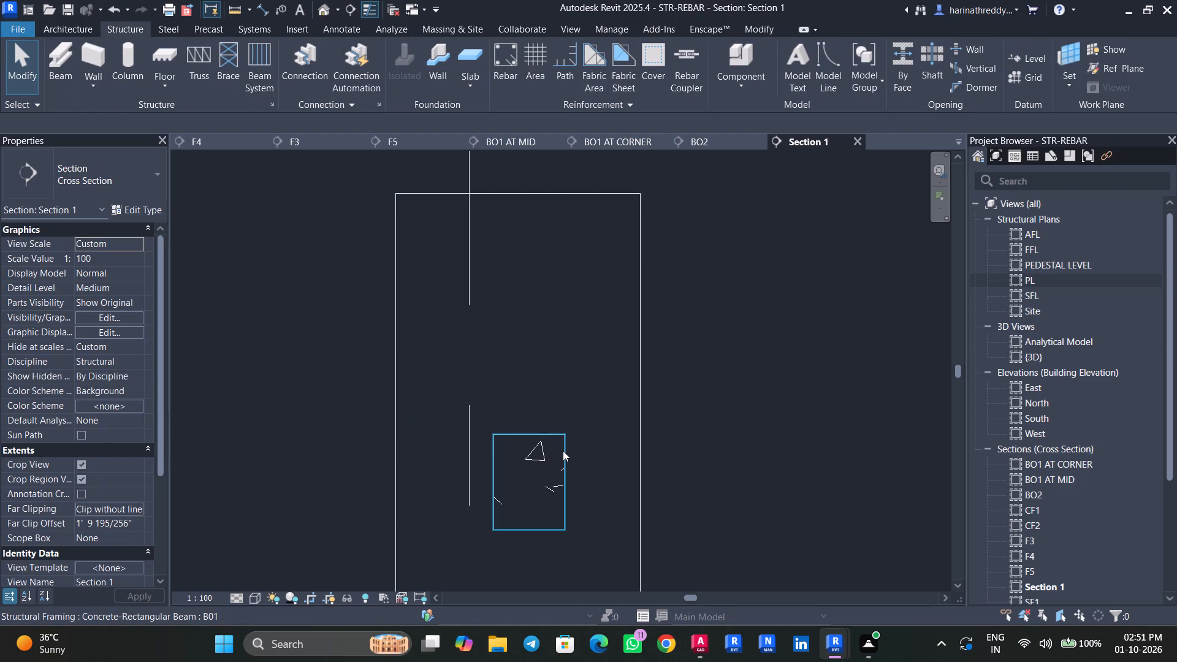
pyautogui.click(978, 61)
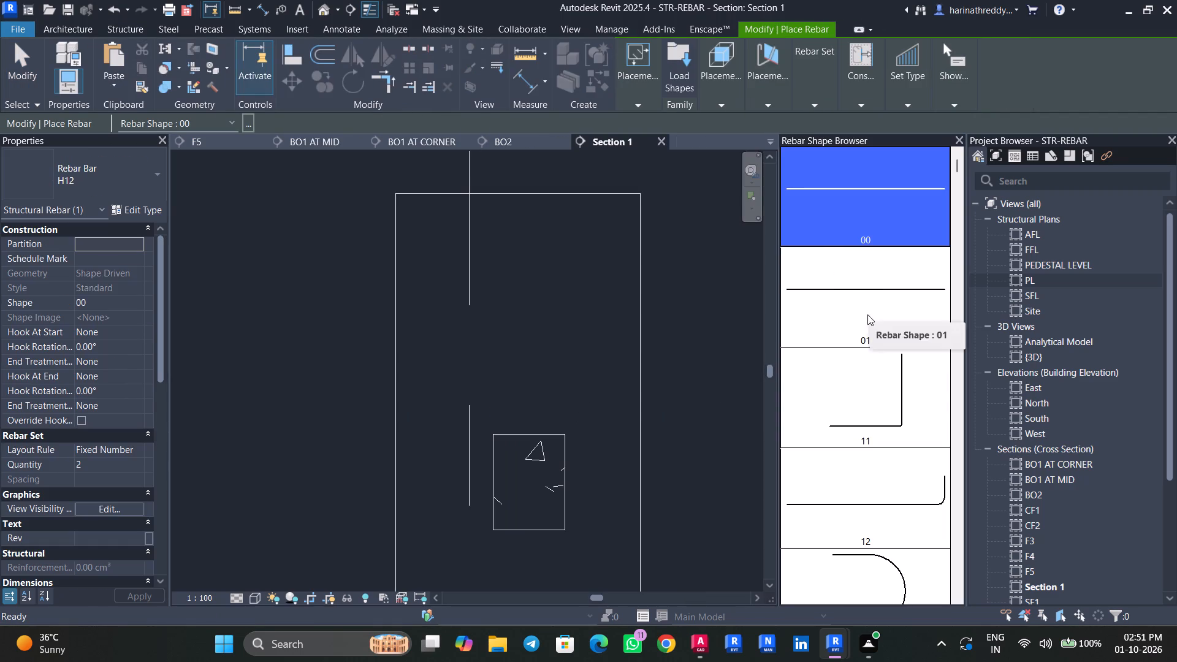
pyautogui.scroll(-20, 874, 439)
pyautogui.scroll(-7, 874, 439)
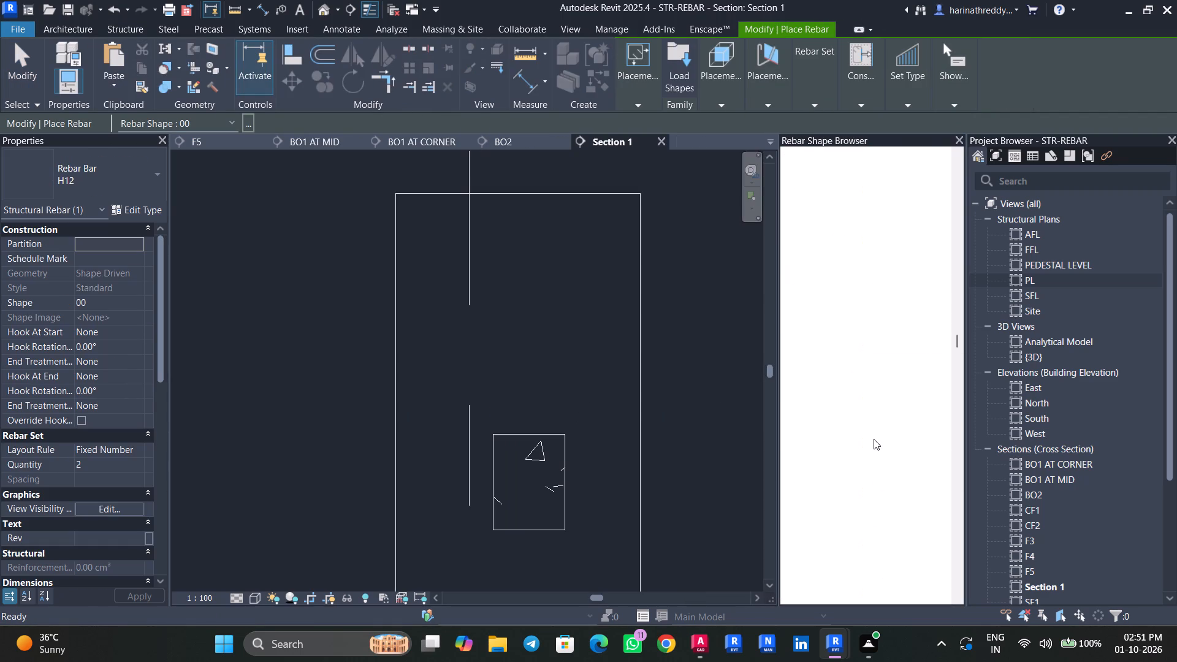
pyautogui.scroll(-20, 874, 439)
pyautogui.scroll(-3, 874, 439)
pyautogui.click(882, 522)
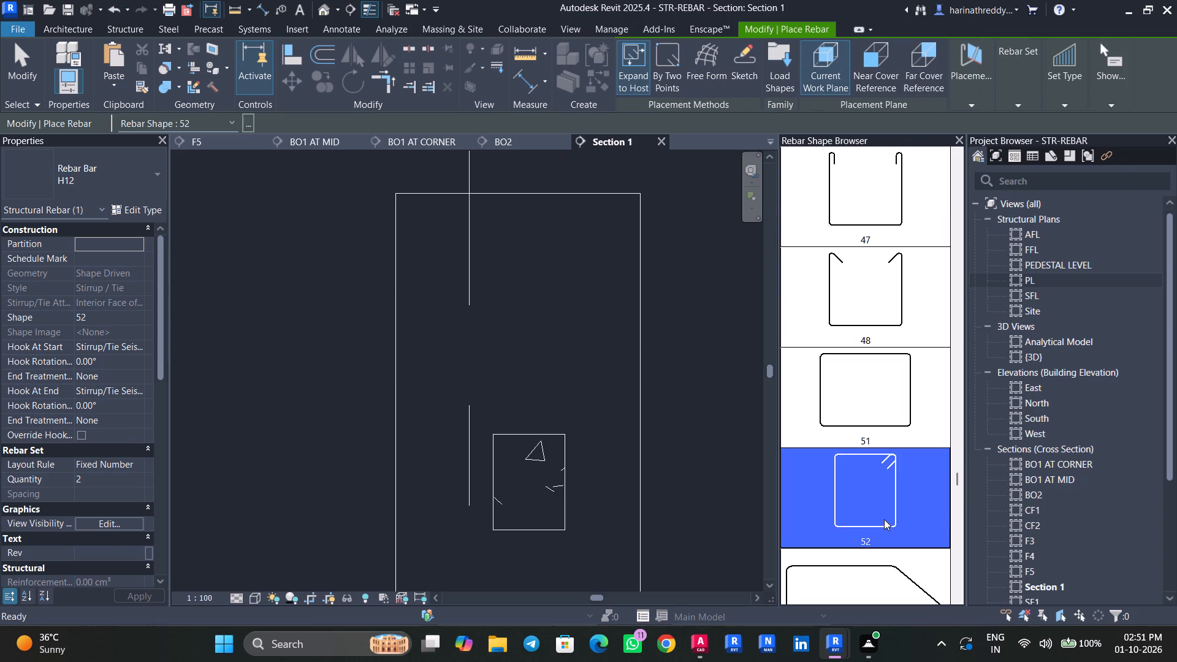
pyautogui.click(82, 161)
pyautogui.click(51, 271)
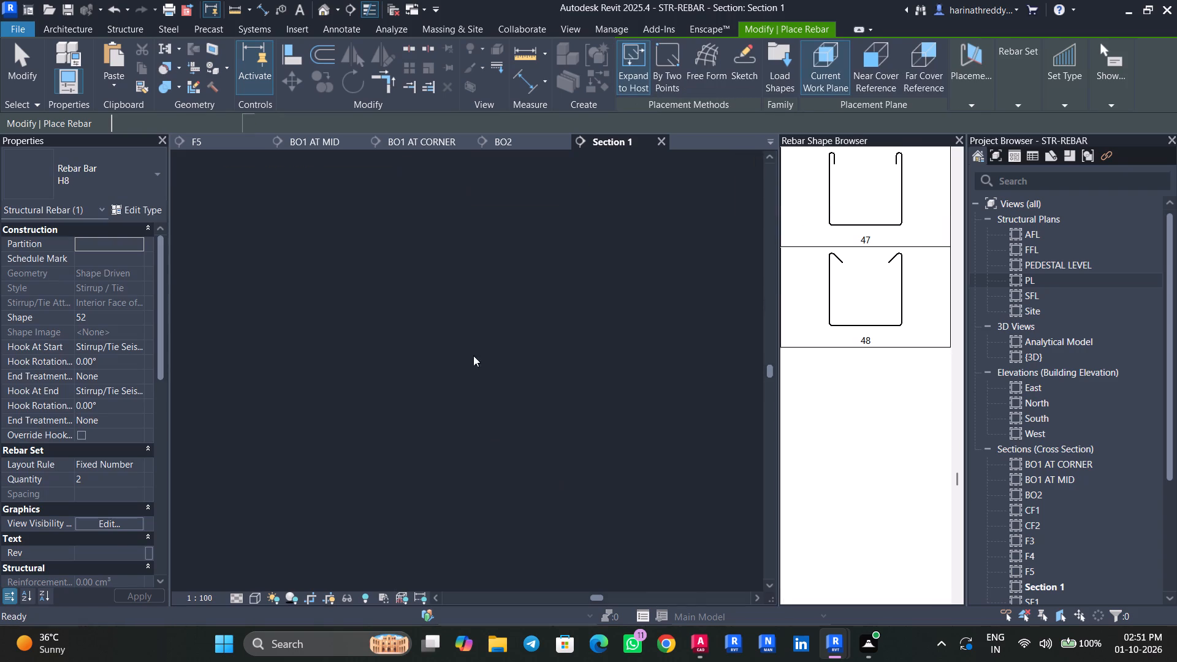
pyautogui.scroll(5, 527, 481)
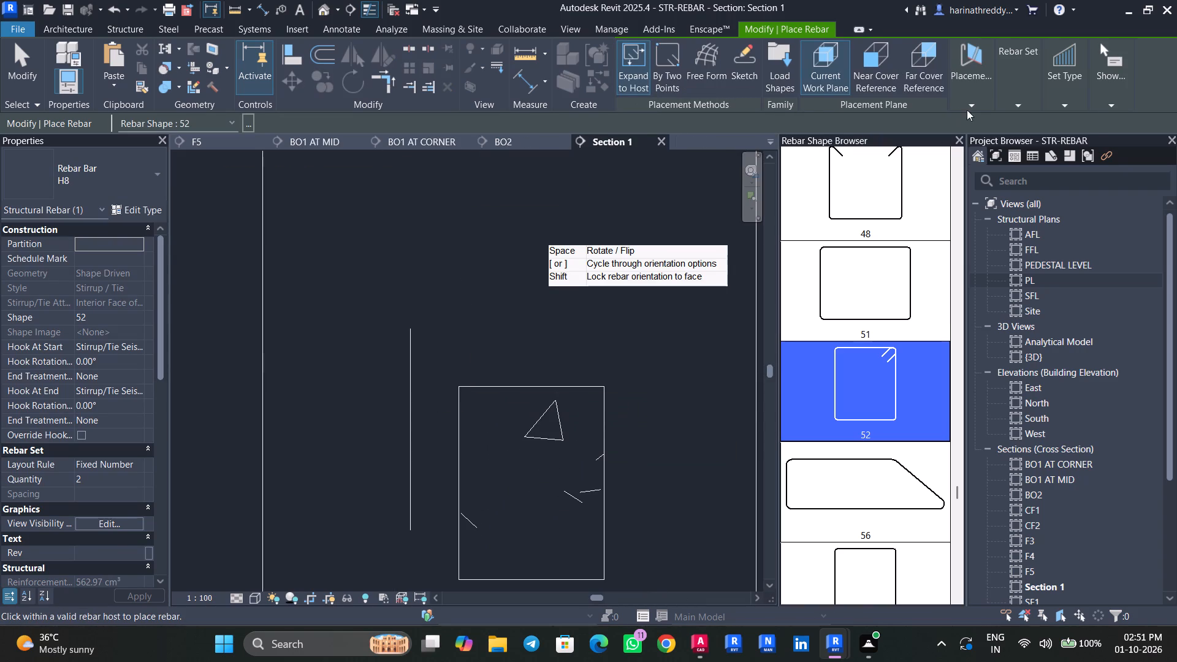
pyautogui.click(973, 94)
pyautogui.click(973, 143)
pyautogui.moveTo(557, 467); pyautogui.dragTo(549, 454, button='middle')
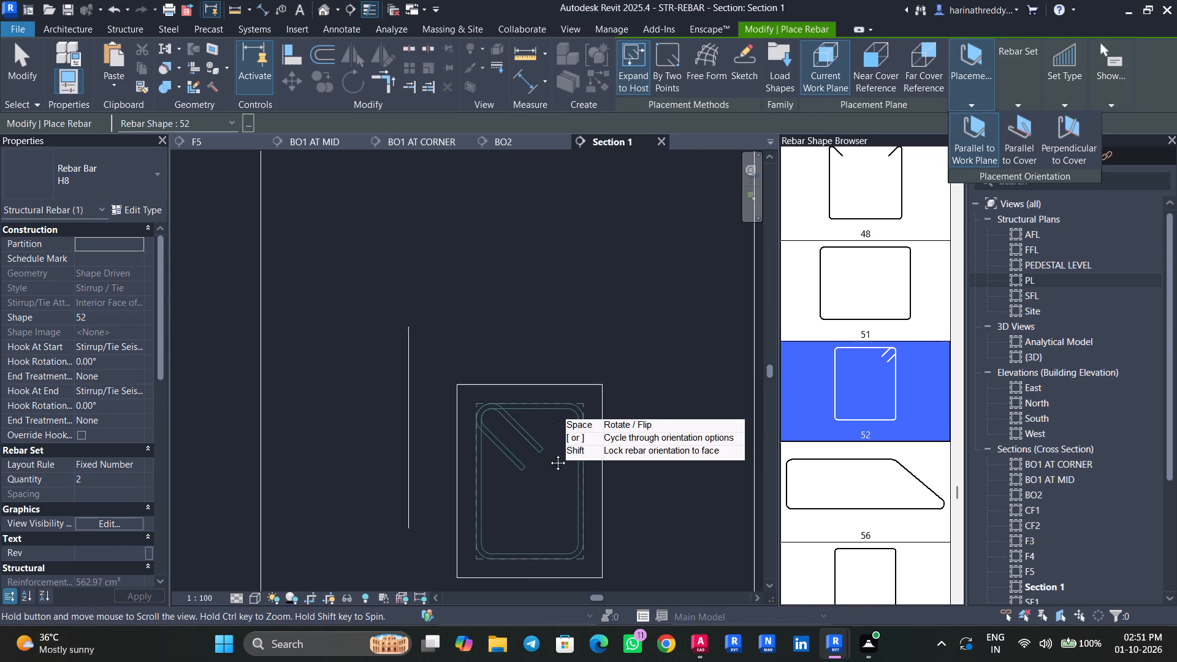
pyautogui.moveTo(549, 454); pyautogui.dragTo(535, 396, button='middle')
pyautogui.click(534, 396)
pyautogui.press('Escape')
pyautogui.press('Escape')
pyautogui.press('Escape')
pyautogui.click(508, 382)
pyautogui.press('Escape')
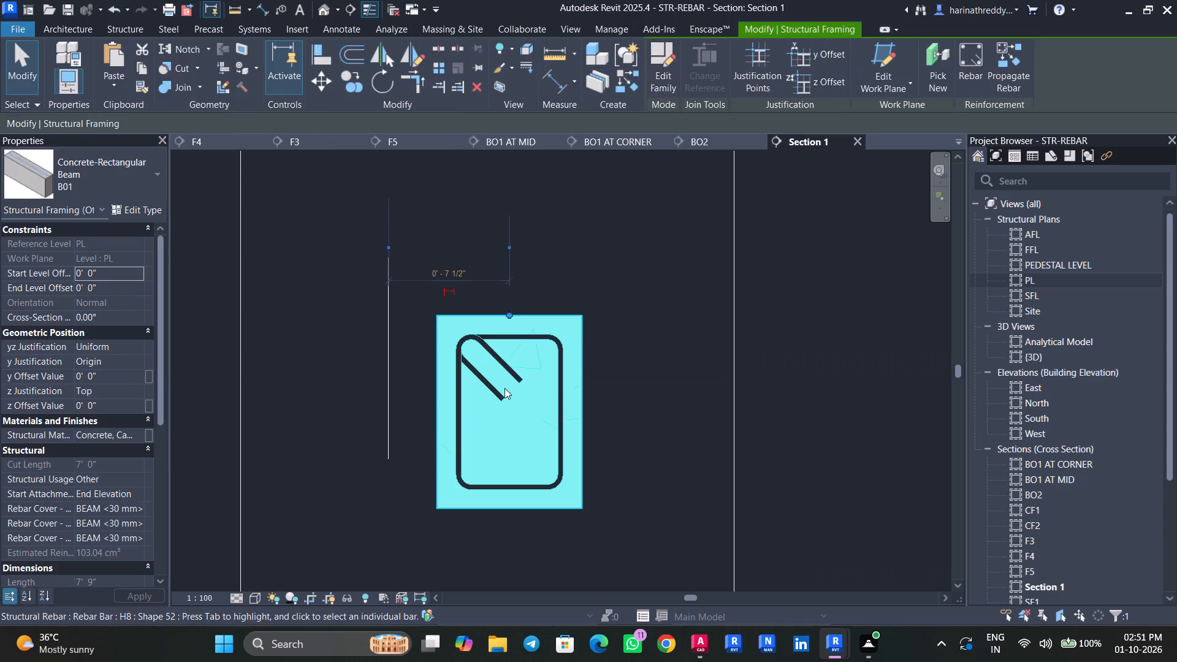
# Set the new stirrup's layout rule to Maximum Spacing with a spacing of 6".
pyautogui.click(492, 395)
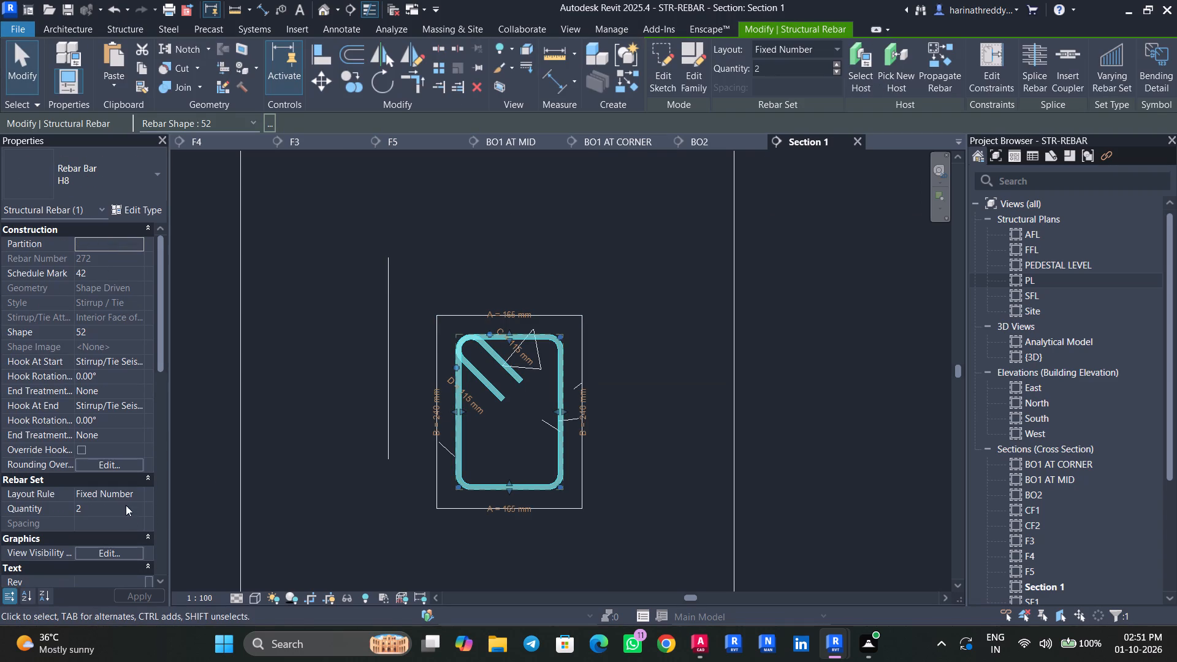
pyautogui.click(143, 490)
pyautogui.click(123, 530)
pyautogui.tripleClick(129, 521)
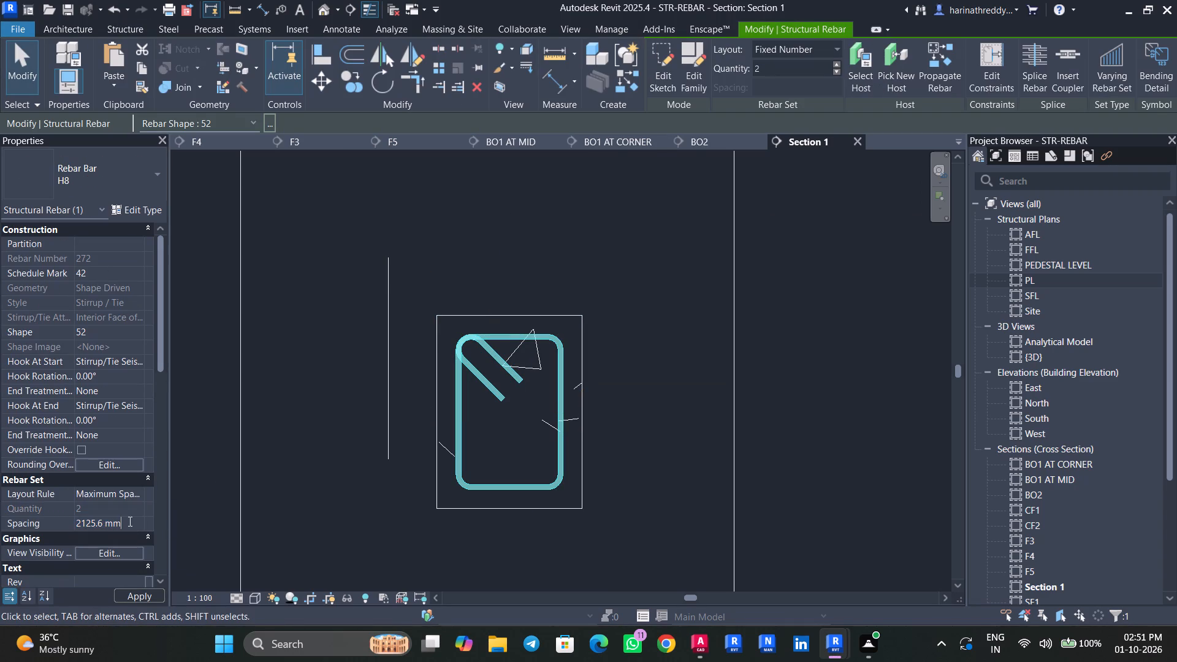
pyautogui.moveTo(129, 521); pyautogui.dragTo(58, 520)
pyautogui.write('6"')
pyautogui.press('Return')
pyautogui.press('Escape')
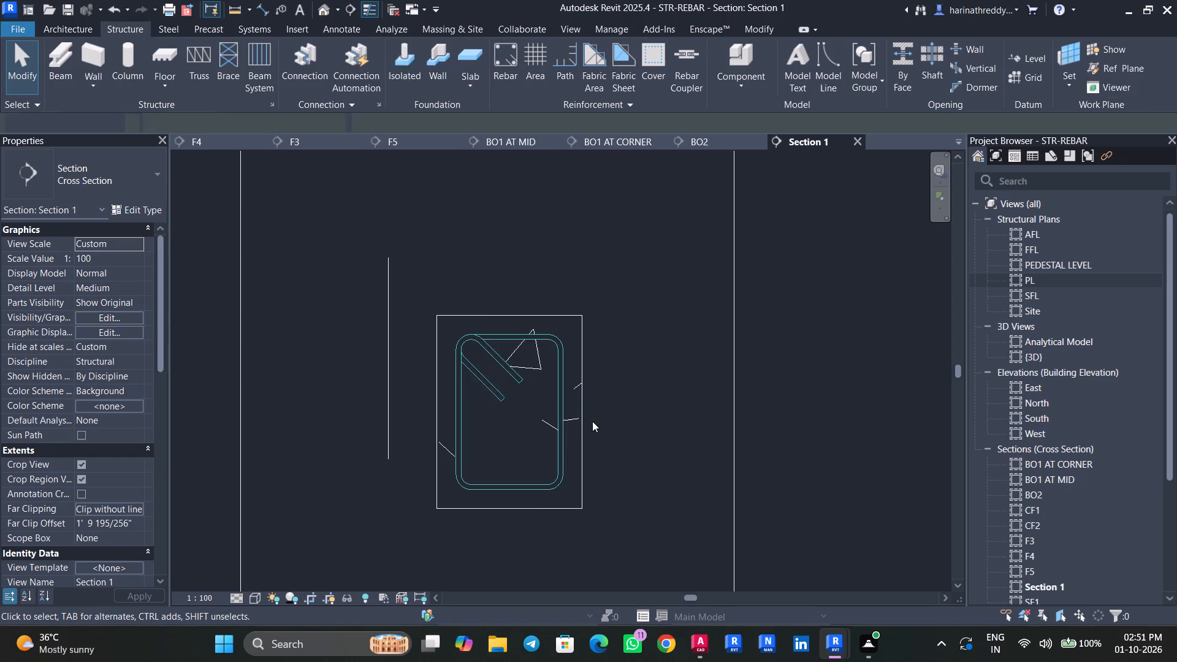
pyautogui.press('Escape')
# Start another rebar placement for the B01 beam in the section.
pyautogui.click(581, 365)
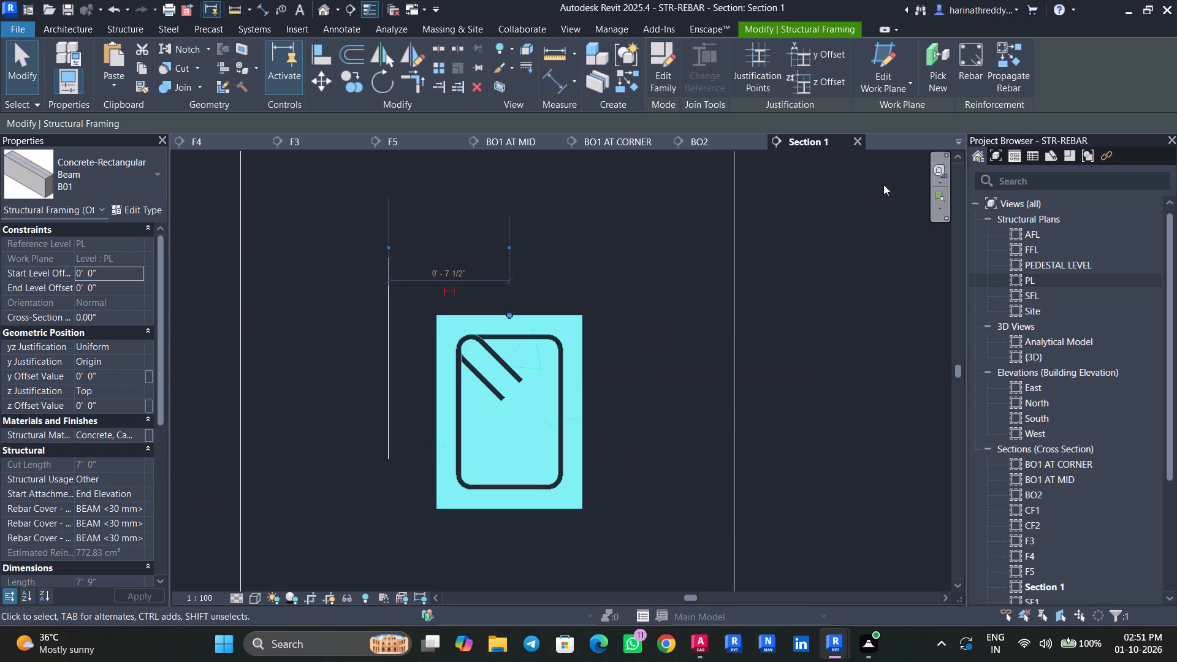
pyautogui.click(965, 74)
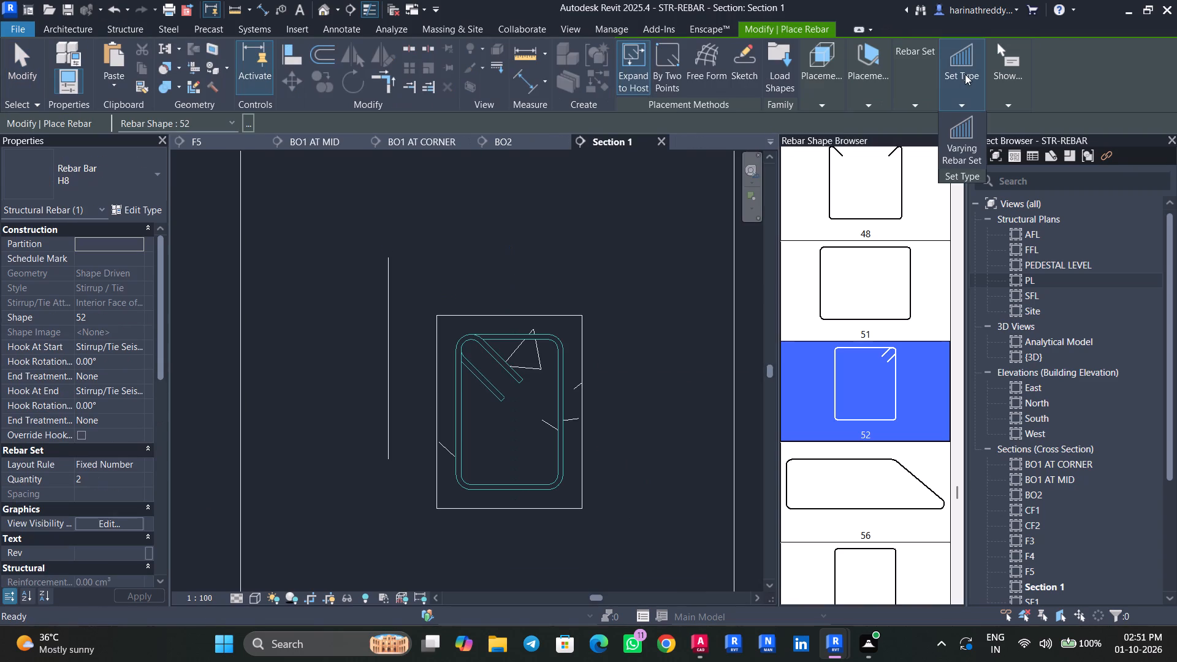
# Switch to AutoCAD and examine the B01 (9"x12") midspan and support cross sections for bar sizes and stirrup spacing.
pyautogui.click(708, 642)
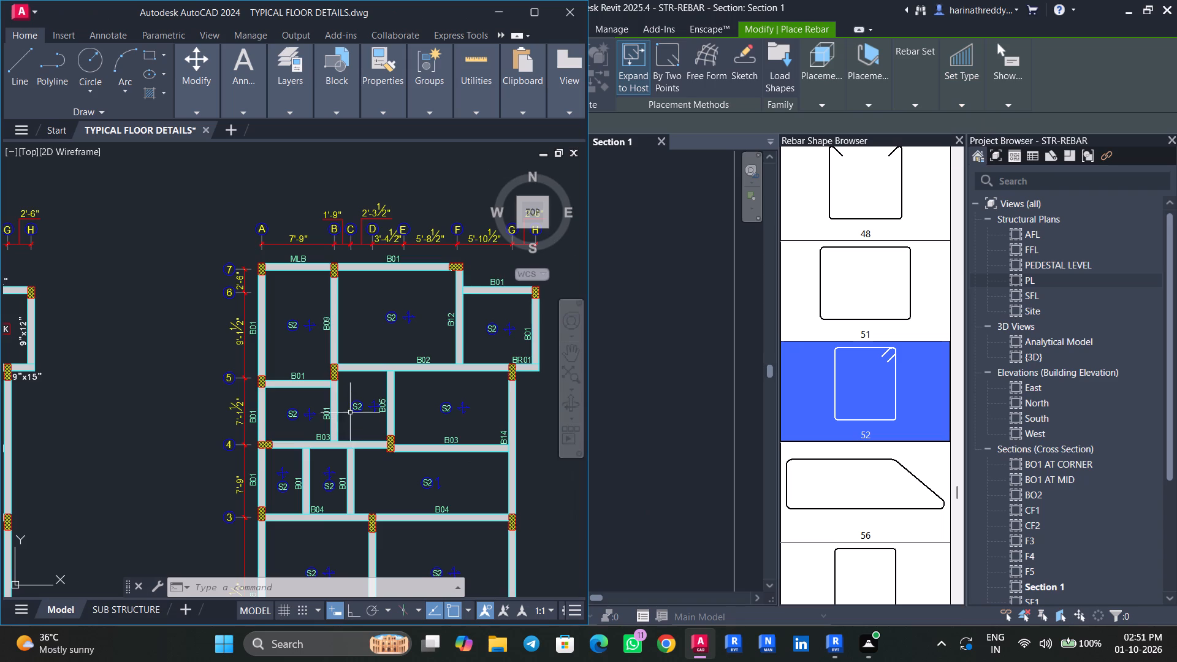
pyautogui.scroll(-3, 359, 420)
pyautogui.moveTo(368, 461); pyautogui.dragTo(307, 454, button='middle')
pyautogui.scroll(1, 431, 373)
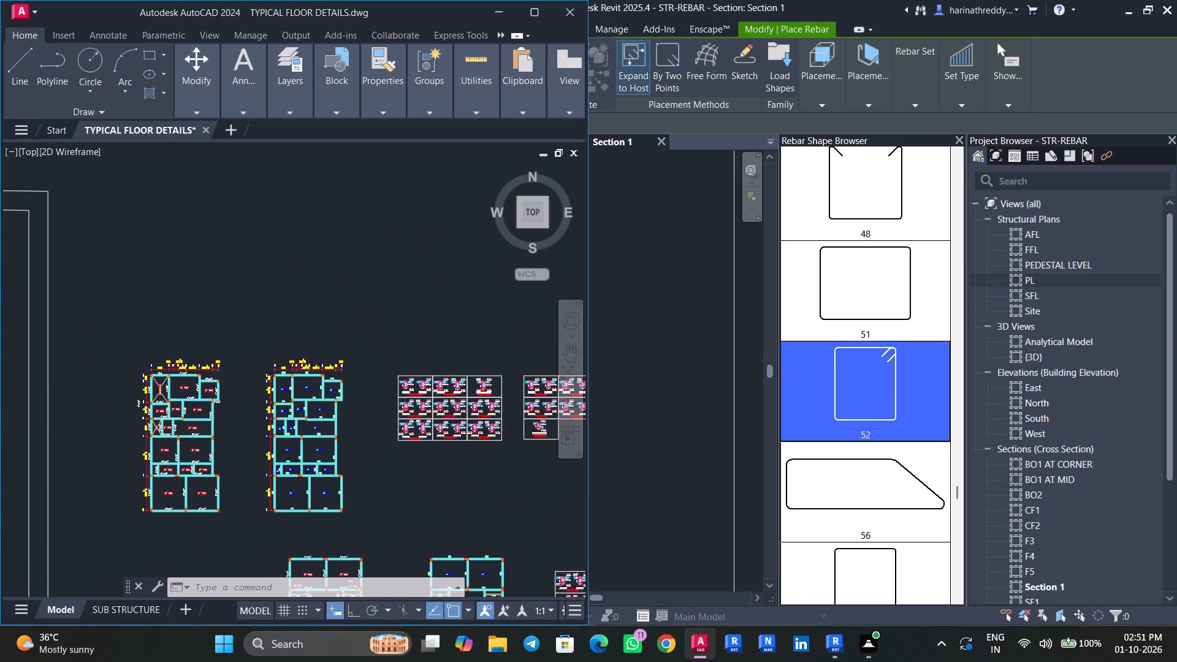
pyautogui.scroll(4, 431, 373)
pyautogui.moveTo(428, 390); pyautogui.dragTo(284, 435, button='middle')
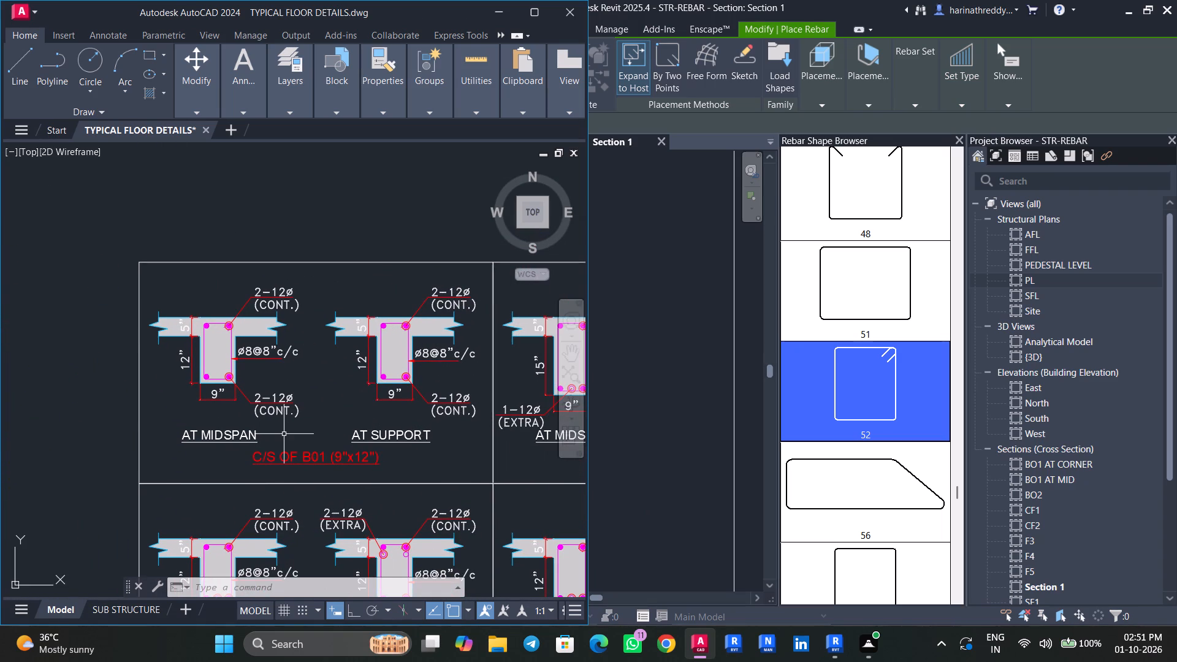
pyautogui.scroll(2, 377, 397)
pyautogui.moveTo(397, 405); pyautogui.dragTo(318, 416, button='middle')
pyautogui.scroll(-2, 318, 416)
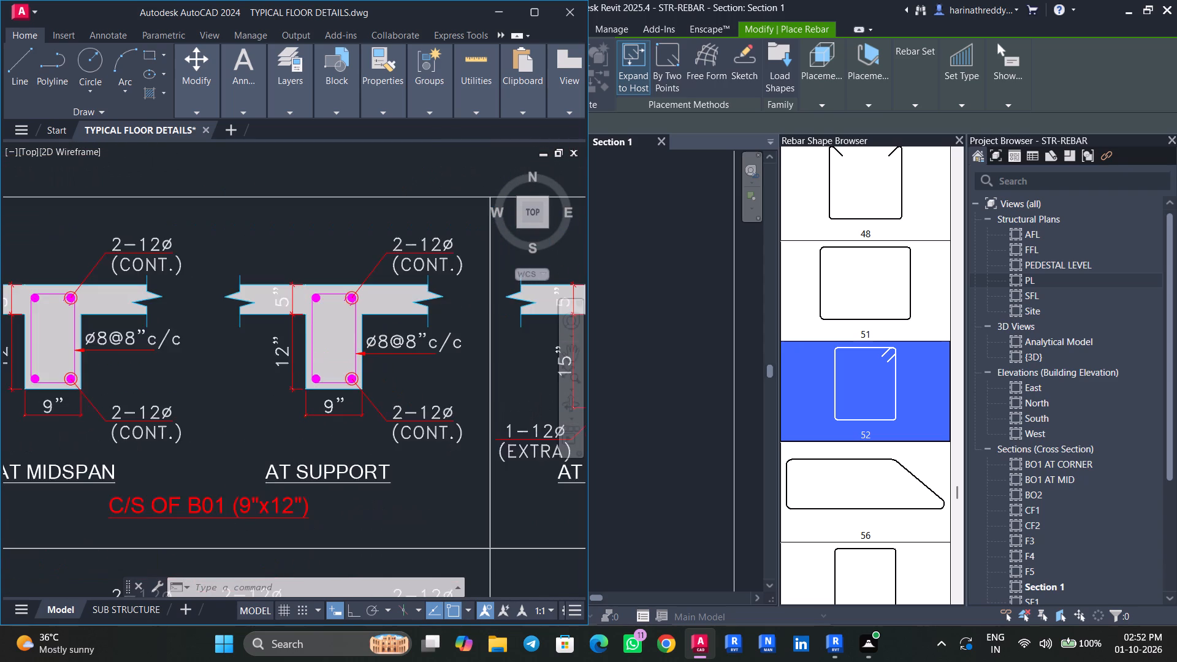
# Examine the B01 midspan and support cross sections and the neighbouring B02, B03 and B04 details for bar sizes and stirrup spacing.
pyautogui.moveTo(348, 417); pyautogui.dragTo(281, 447, button='middle')
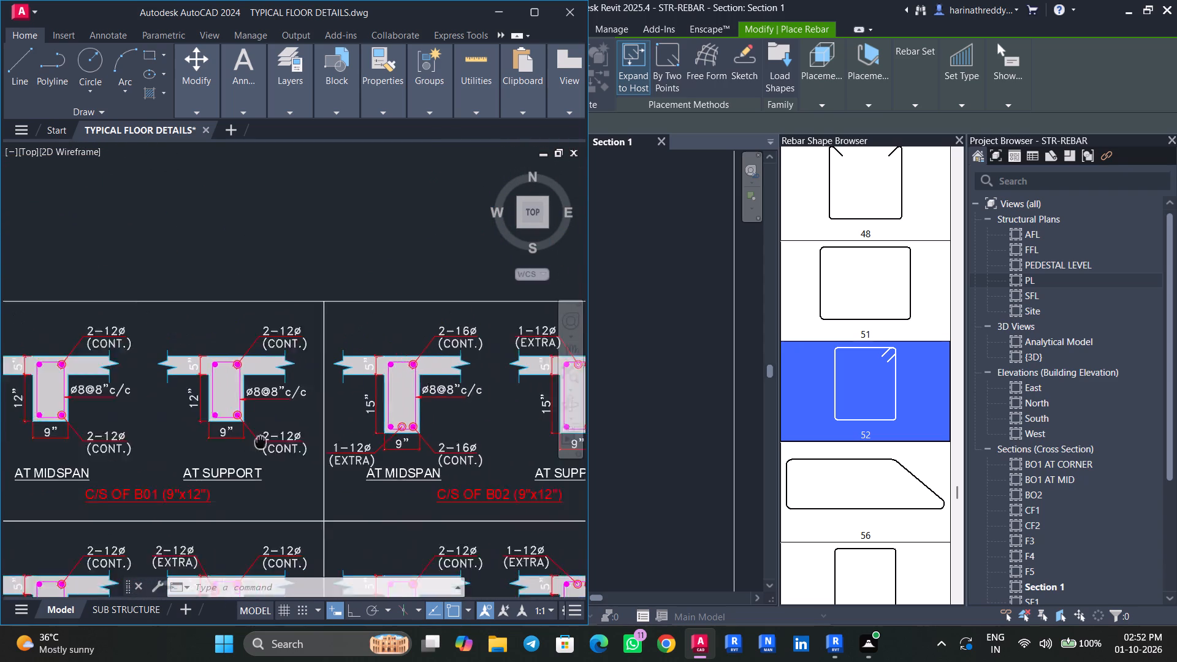
pyautogui.moveTo(281, 447); pyautogui.dragTo(316, 457, button='middle')
pyautogui.scroll(2, 118, 435)
pyautogui.scroll(-3, 255, 443)
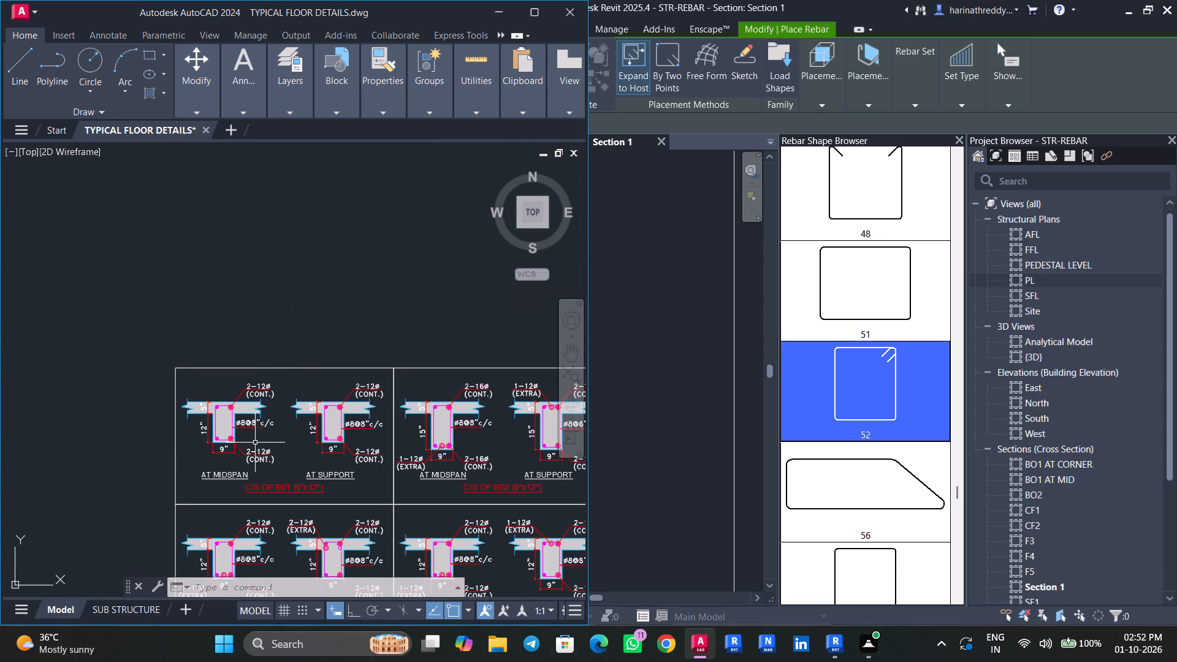
pyautogui.moveTo(332, 470); pyautogui.dragTo(242, 452, button='middle')
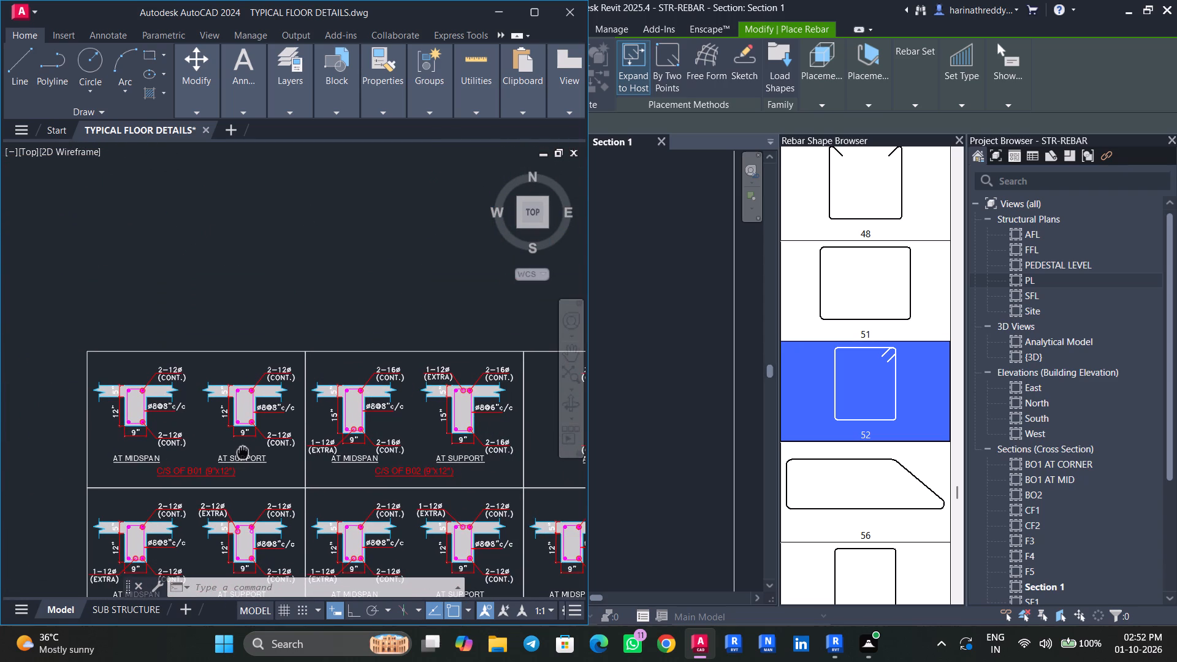
pyautogui.moveTo(242, 452); pyautogui.dragTo(242, 452, button='middle')
pyautogui.scroll(3, 237, 432)
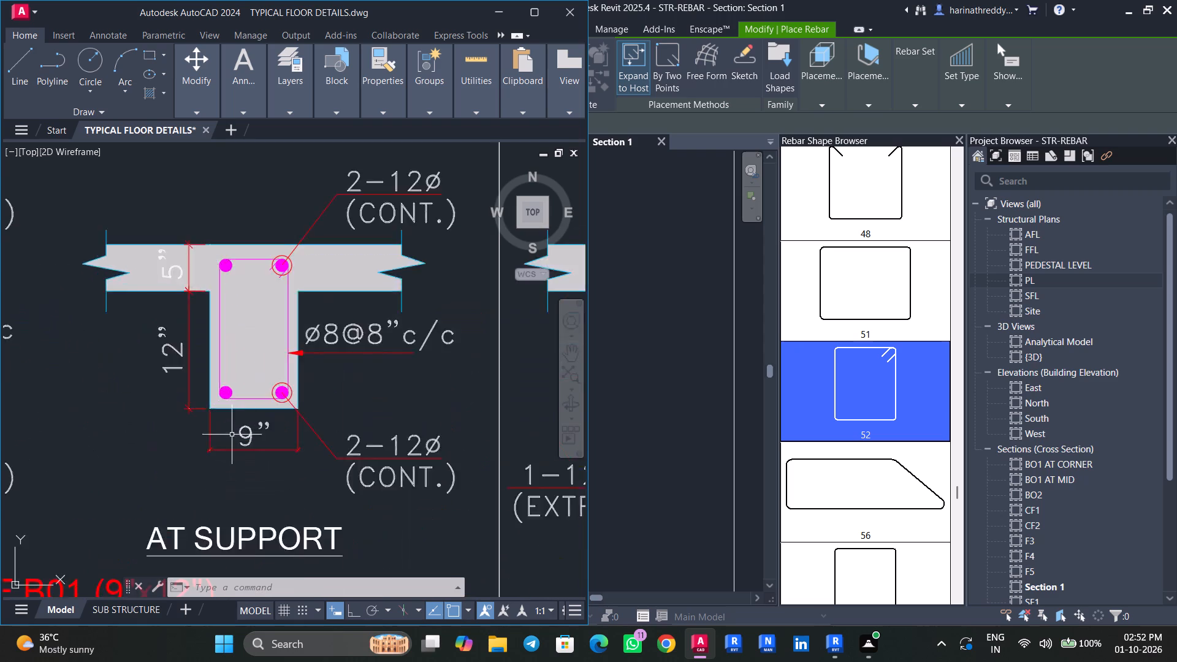
pyautogui.moveTo(232, 441); pyautogui.dragTo(573, 529, button='middle')
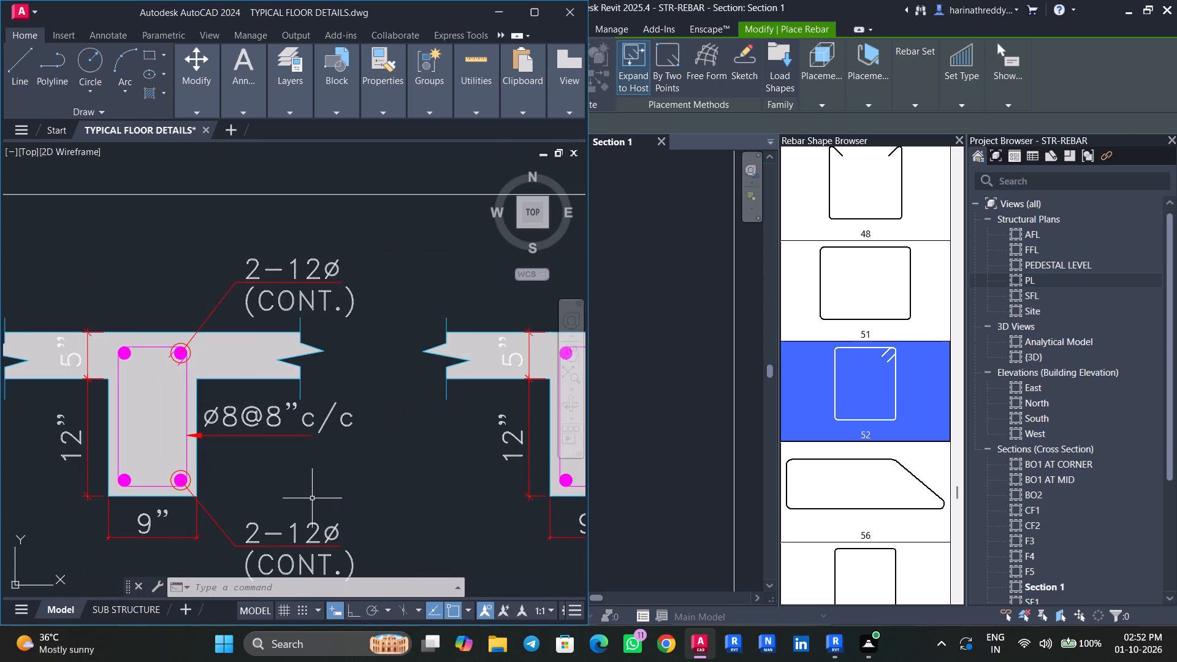
pyautogui.scroll(-2, 312, 498)
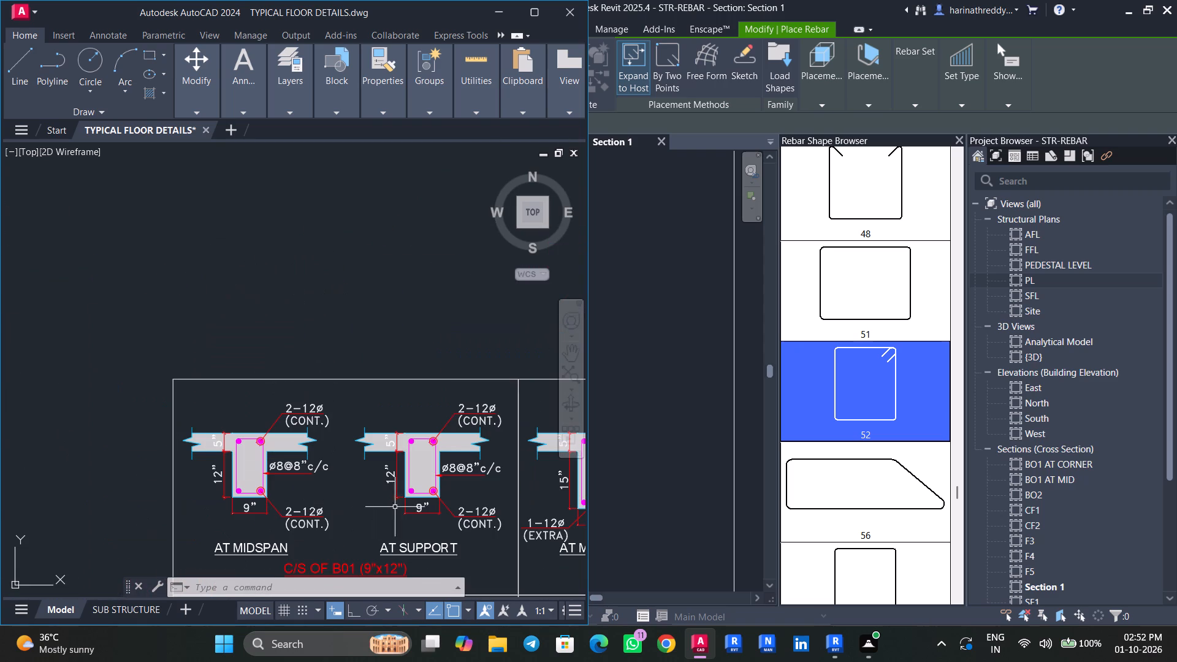
pyautogui.moveTo(402, 507); pyautogui.dragTo(388, 501, button='middle')
pyautogui.scroll(1, 243, 500)
pyautogui.moveTo(381, 500); pyautogui.dragTo(192, 381, button='middle')
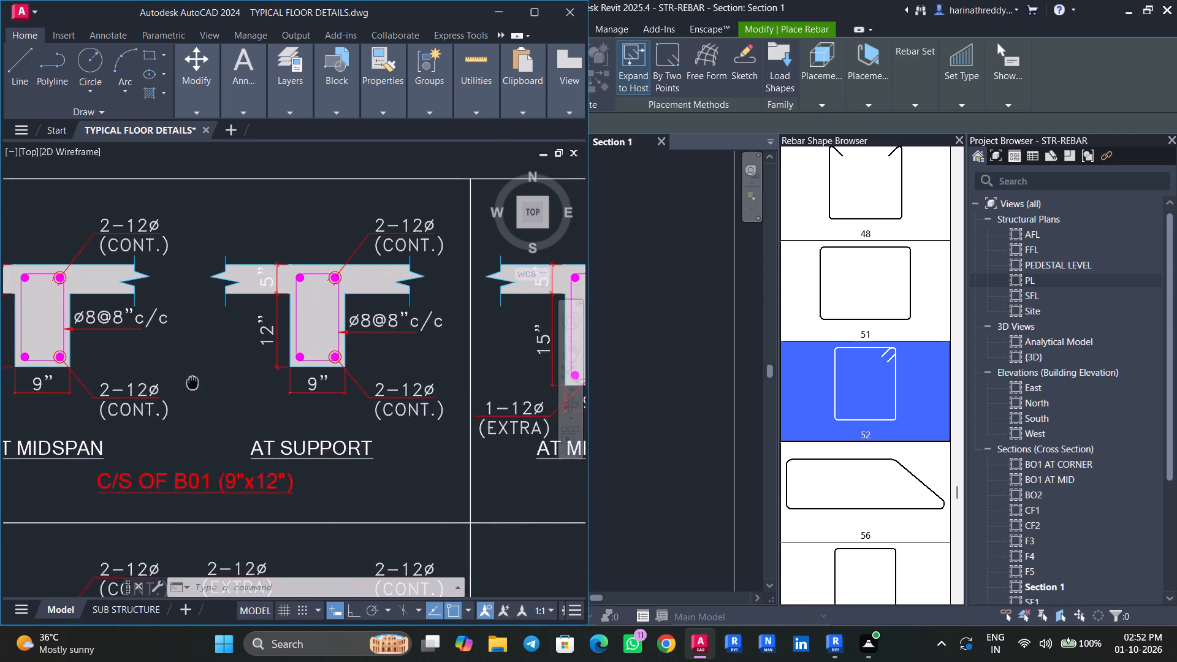
pyautogui.scroll(-3, 191, 382)
pyautogui.scroll(2, 192, 478)
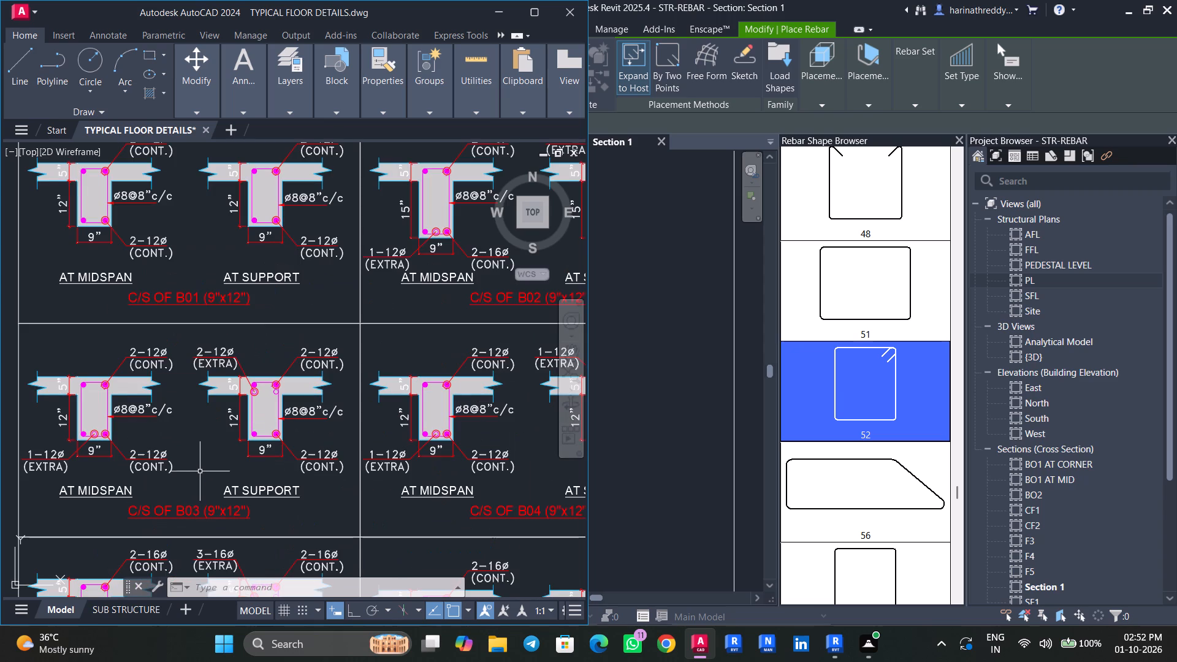
pyautogui.moveTo(283, 452); pyautogui.dragTo(229, 505, button='middle')
pyautogui.scroll(-2, 236, 485)
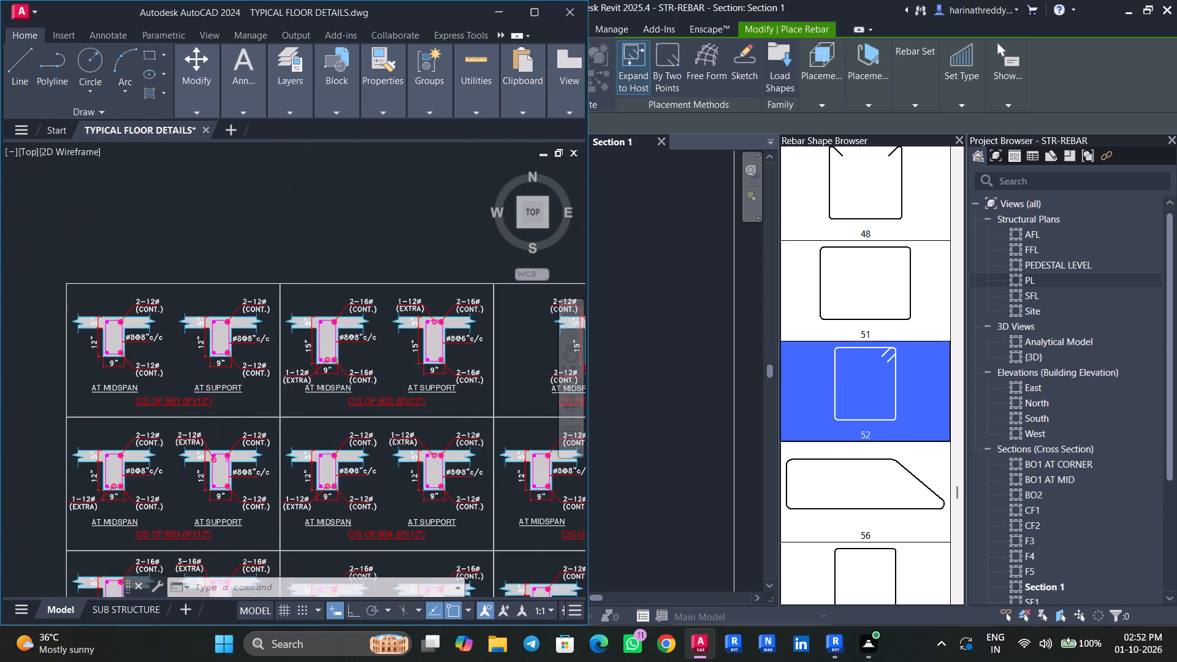
pyautogui.scroll(1, 450, 423)
pyautogui.scroll(-4, 448, 424)
# Look through the footing schedule, column details and floor plans of the drawing for the other beam cross-section tables.
pyautogui.moveTo(275, 463); pyautogui.dragTo(549, 386, button='middle')
pyautogui.moveTo(367, 441); pyautogui.dragTo(585, 380, button='middle')
pyautogui.moveTo(333, 452); pyautogui.dragTo(528, 397, button='middle')
pyautogui.scroll(3, 460, 427)
pyautogui.scroll(-3, 417, 432)
pyautogui.moveTo(332, 476); pyautogui.dragTo(361, 436, button='middle')
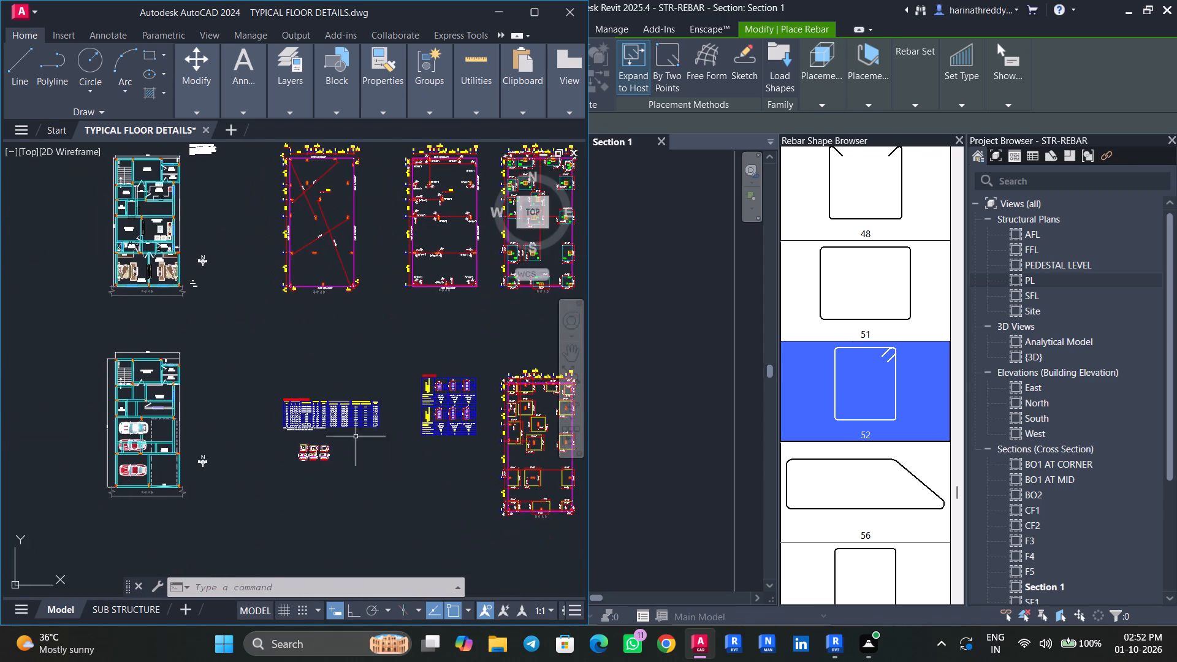
pyautogui.scroll(7, 310, 441)
pyautogui.scroll(-8, 286, 475)
pyautogui.scroll(2, 294, 435)
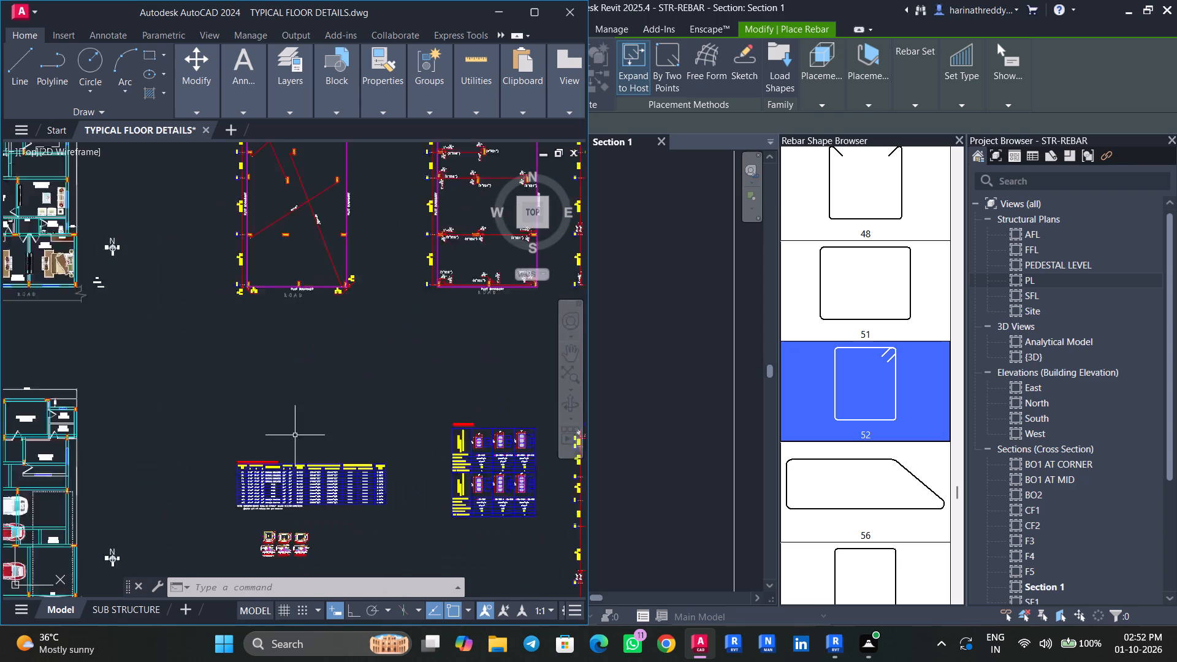
pyautogui.scroll(2, 295, 435)
pyautogui.moveTo(352, 452); pyautogui.dragTo(380, 364, button='middle')
pyautogui.scroll(-4, 374, 367)
pyautogui.moveTo(457, 424); pyautogui.dragTo(594, 458, button='middle')
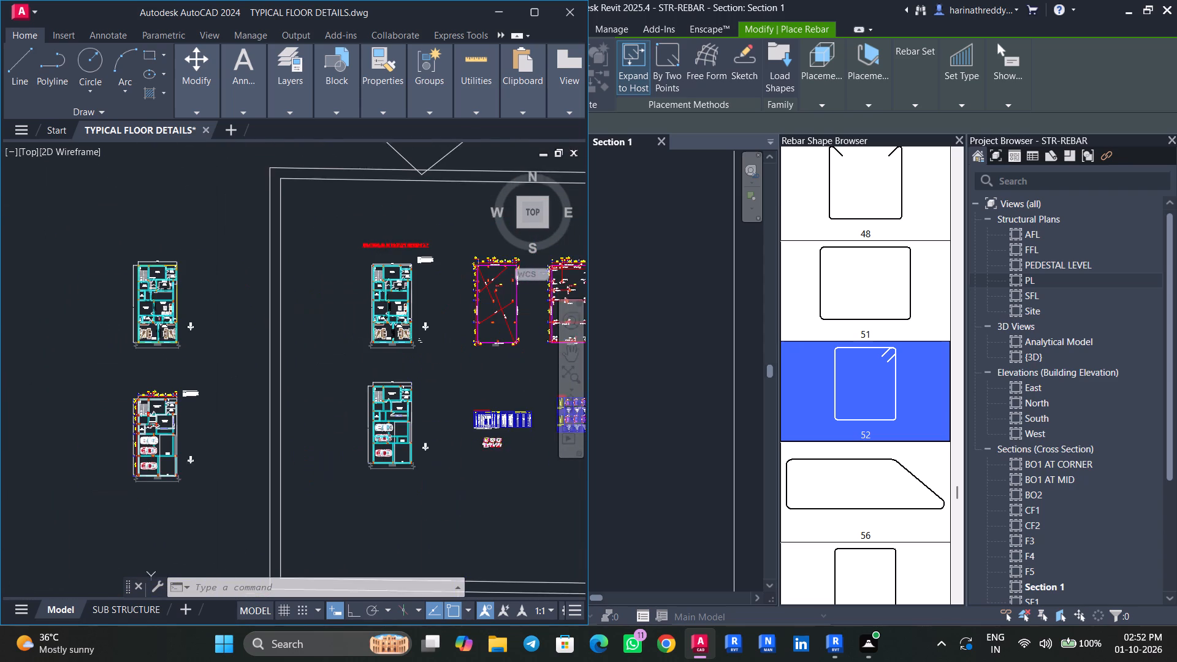
pyautogui.moveTo(594, 458); pyautogui.dragTo(589, 463, button='middle')
pyautogui.scroll(2, 449, 453)
pyautogui.moveTo(474, 456); pyautogui.dragTo(315, 501, button='middle')
pyautogui.scroll(3, 428, 501)
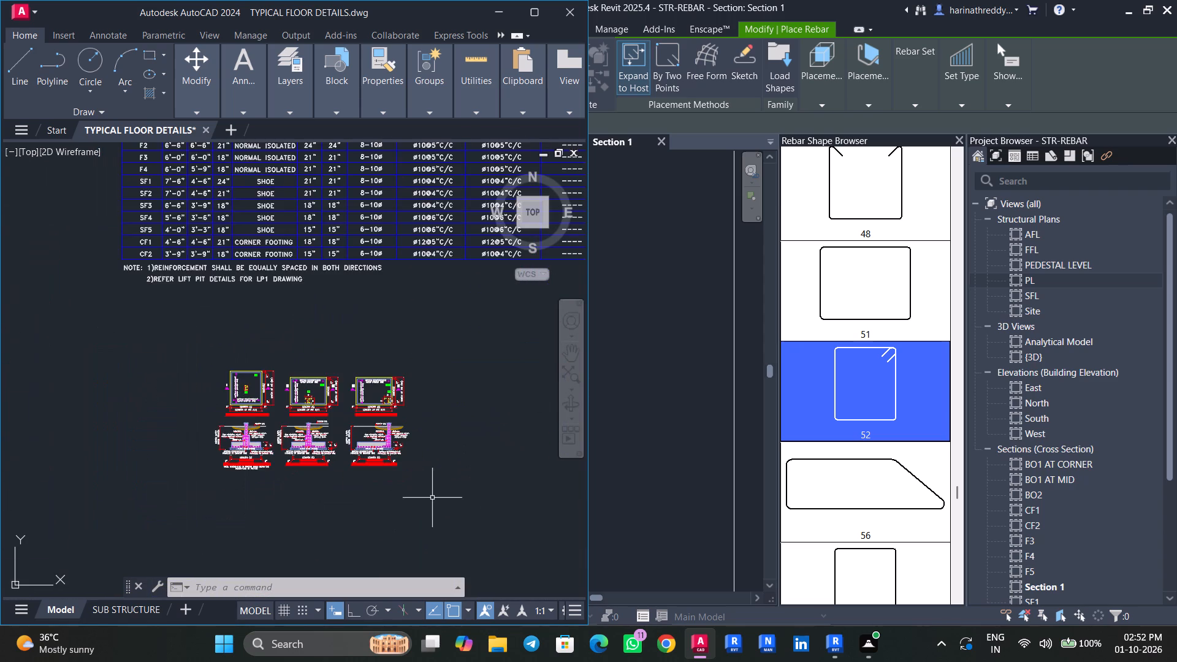
pyautogui.scroll(4, 392, 474)
pyautogui.scroll(-6, 384, 468)
pyautogui.moveTo(406, 458); pyautogui.dragTo(253, 519, button='middle')
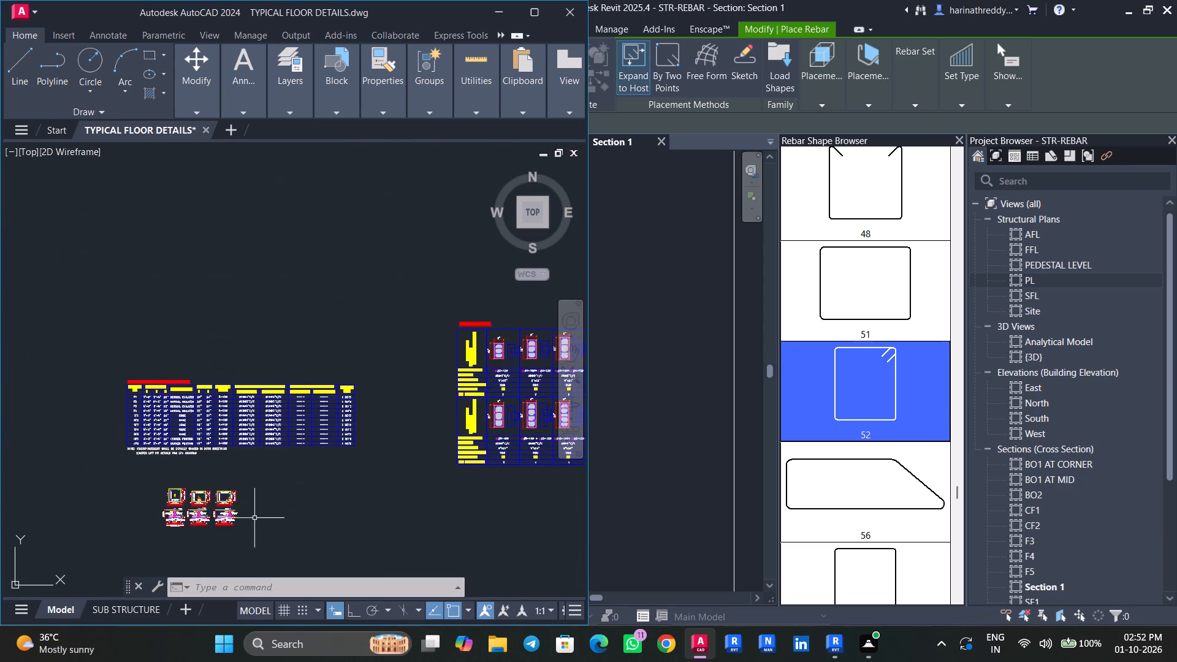
pyautogui.moveTo(512, 447); pyautogui.dragTo(239, 519, button='middle')
pyautogui.scroll(-2, 386, 479)
pyautogui.moveTo(430, 421); pyautogui.dragTo(417, 335, button='middle')
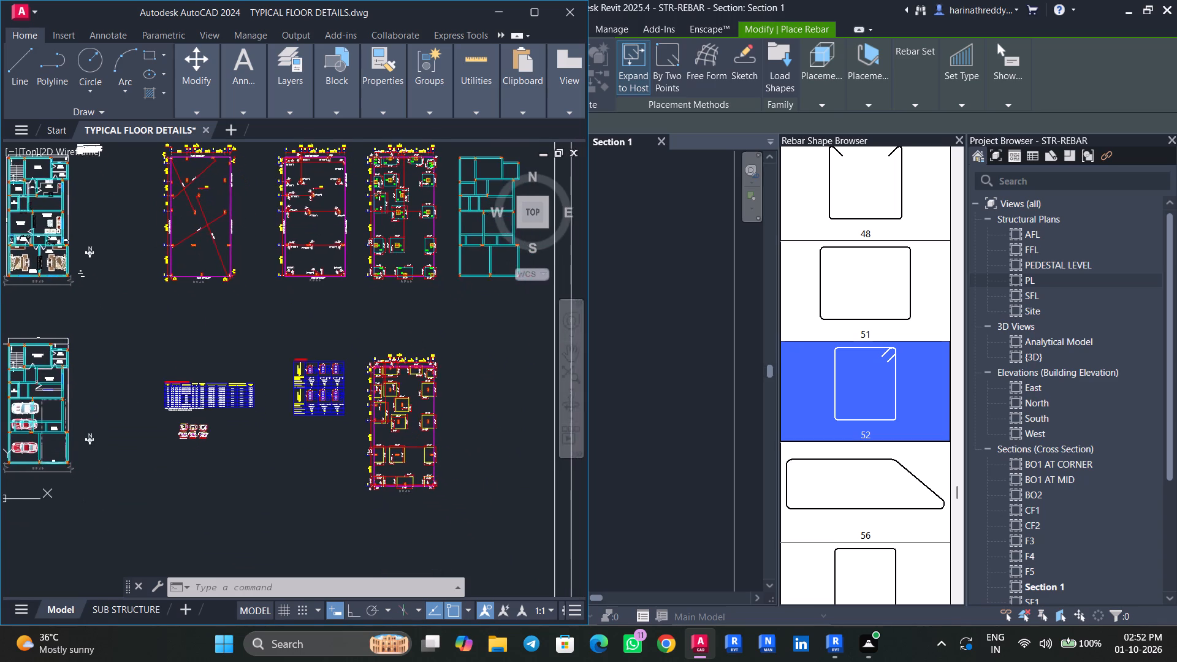
pyautogui.moveTo(417, 335); pyautogui.dragTo(262, 382, button='middle')
pyautogui.moveTo(465, 384); pyautogui.dragTo(433, 393, button='middle')
pyautogui.scroll(-2, 442, 392)
pyautogui.moveTo(482, 400); pyautogui.dragTo(333, 438, button='middle')
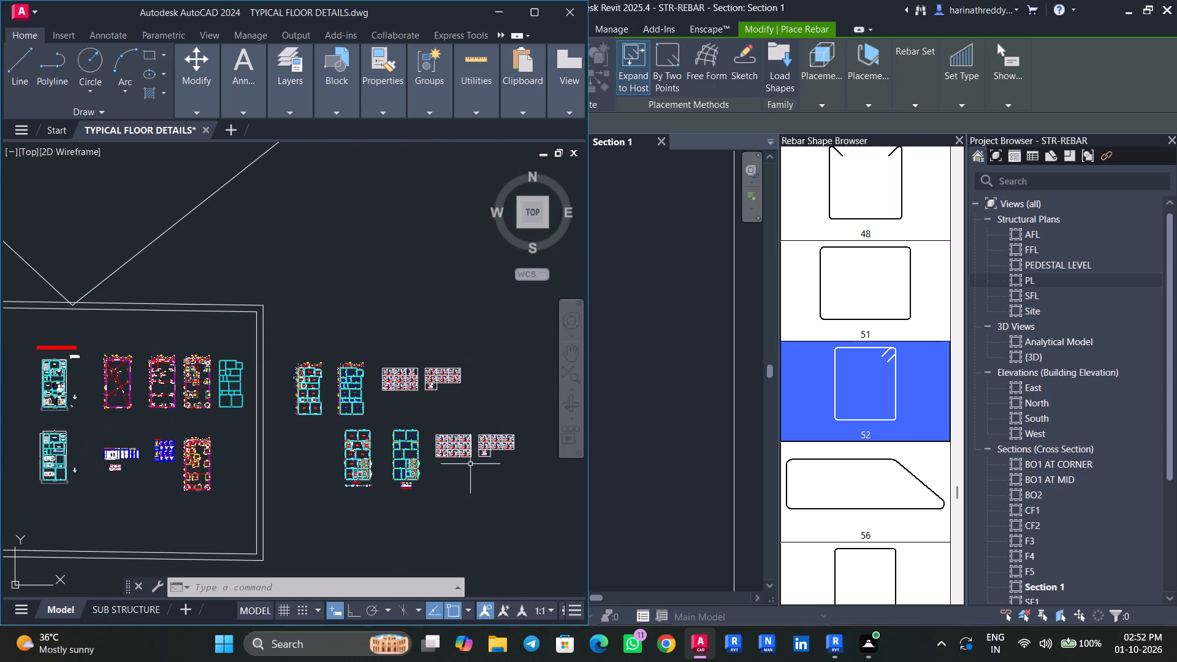
# Examine the B01 midspan and support sections in the other beam table for continuous bars, extra bars and stirrup spacing.
pyautogui.scroll(5, 471, 464)
pyautogui.moveTo(446, 458); pyautogui.dragTo(597, 576, button='middle')
pyautogui.scroll(3, 288, 336)
pyautogui.moveTo(300, 344); pyautogui.dragTo(365, 443, button='middle')
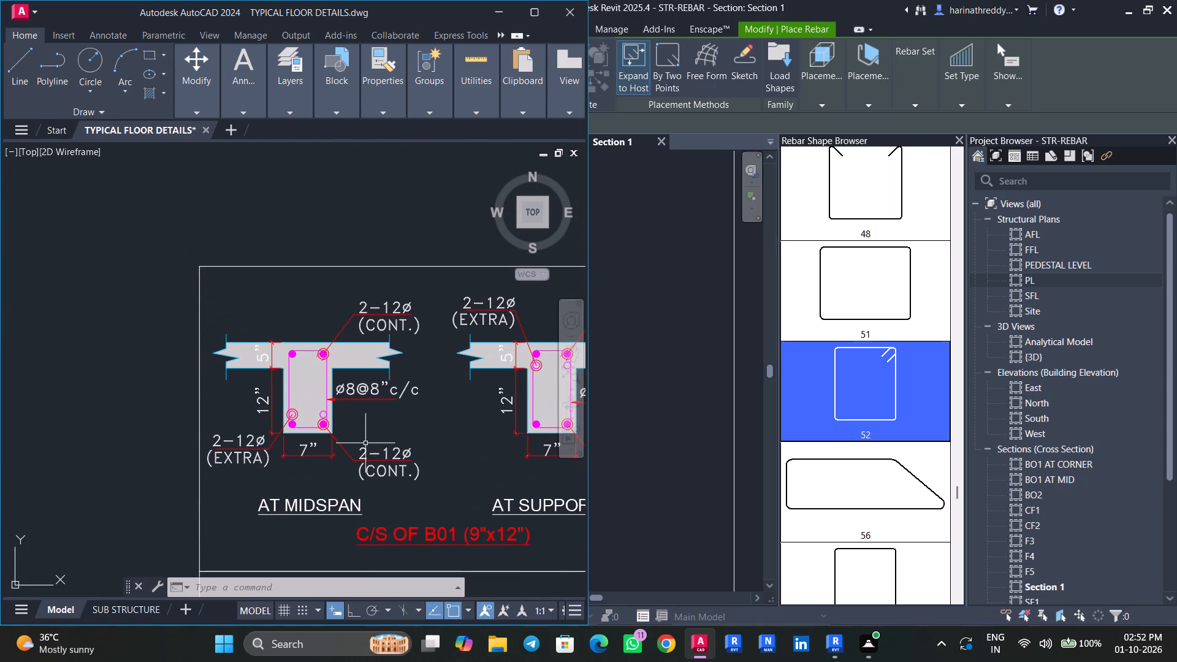
pyautogui.scroll(-8, 365, 443)
pyautogui.scroll(1, 308, 379)
pyautogui.scroll(-1, 308, 379)
pyautogui.scroll(4, 308, 379)
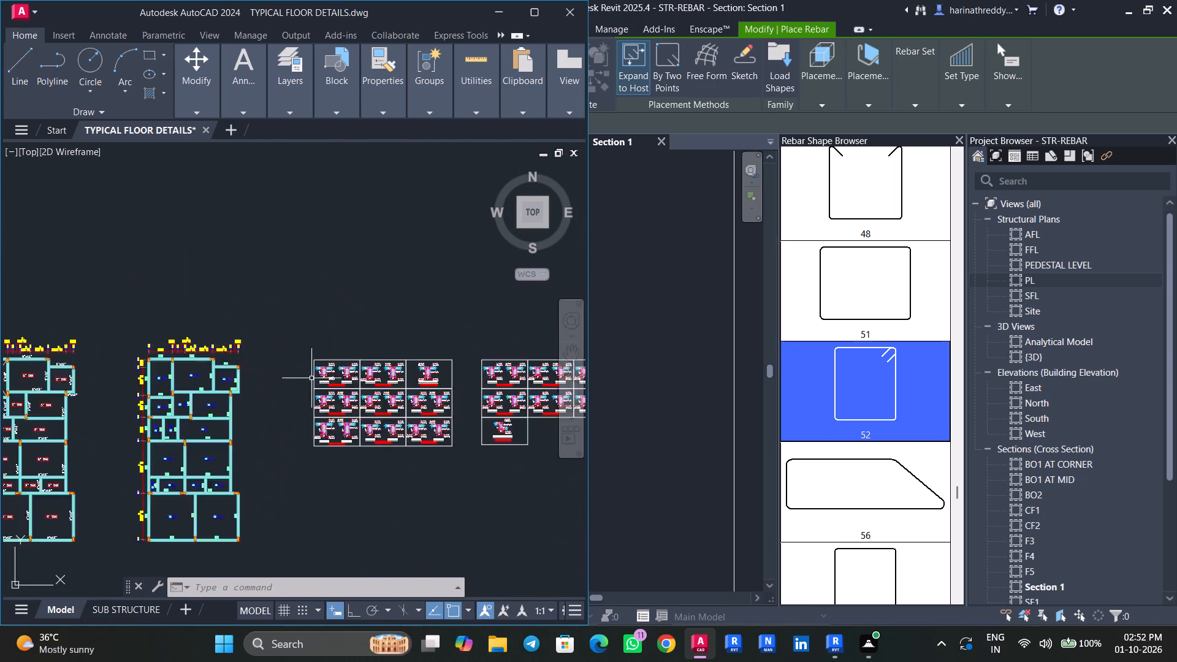
pyautogui.scroll(3, 314, 378)
pyautogui.scroll(-2, 330, 392)
pyautogui.scroll(1, 330, 394)
pyautogui.scroll(-4, 330, 394)
pyautogui.moveTo(397, 479); pyautogui.dragTo(294, 390, button='middle')
pyautogui.scroll(4, 375, 455)
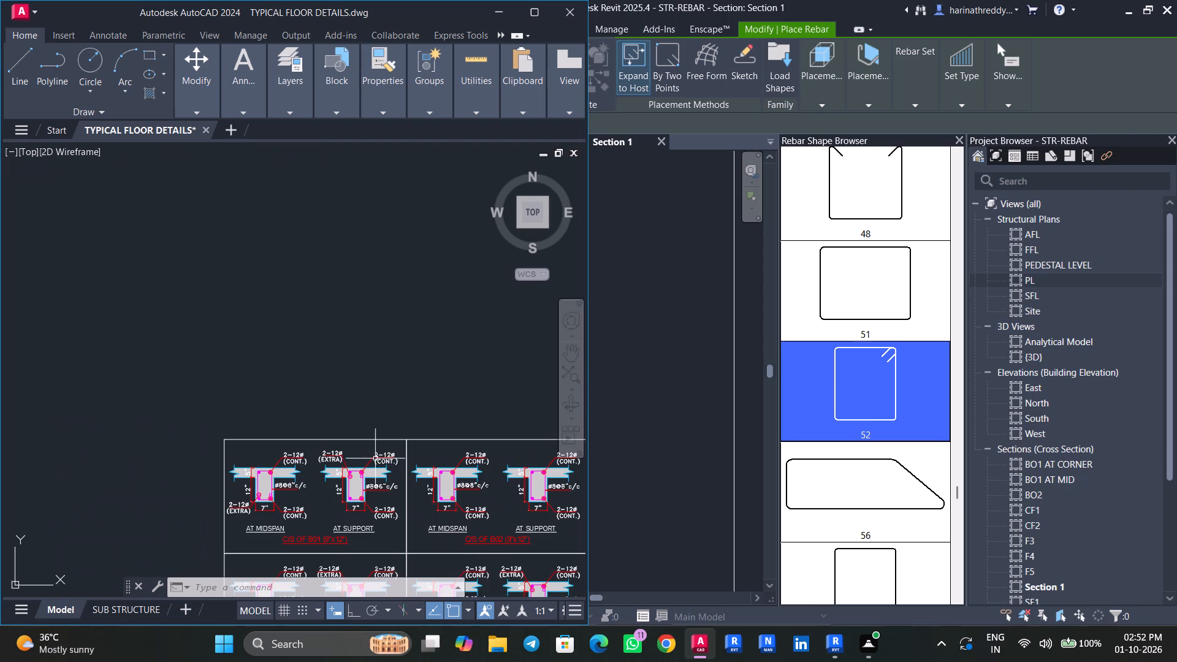
pyautogui.scroll(1, 296, 489)
pyautogui.moveTo(301, 484); pyautogui.dragTo(333, 431, button='middle')
pyautogui.scroll(2, 316, 463)
pyautogui.moveTo(324, 462); pyautogui.dragTo(349, 435, button='middle')
pyautogui.scroll(-3, 349, 435)
pyautogui.moveTo(433, 444); pyautogui.dragTo(288, 477, button='middle')
pyautogui.scroll(3, 262, 465)
pyautogui.moveTo(275, 479); pyautogui.dragTo(357, 479, button='middle')
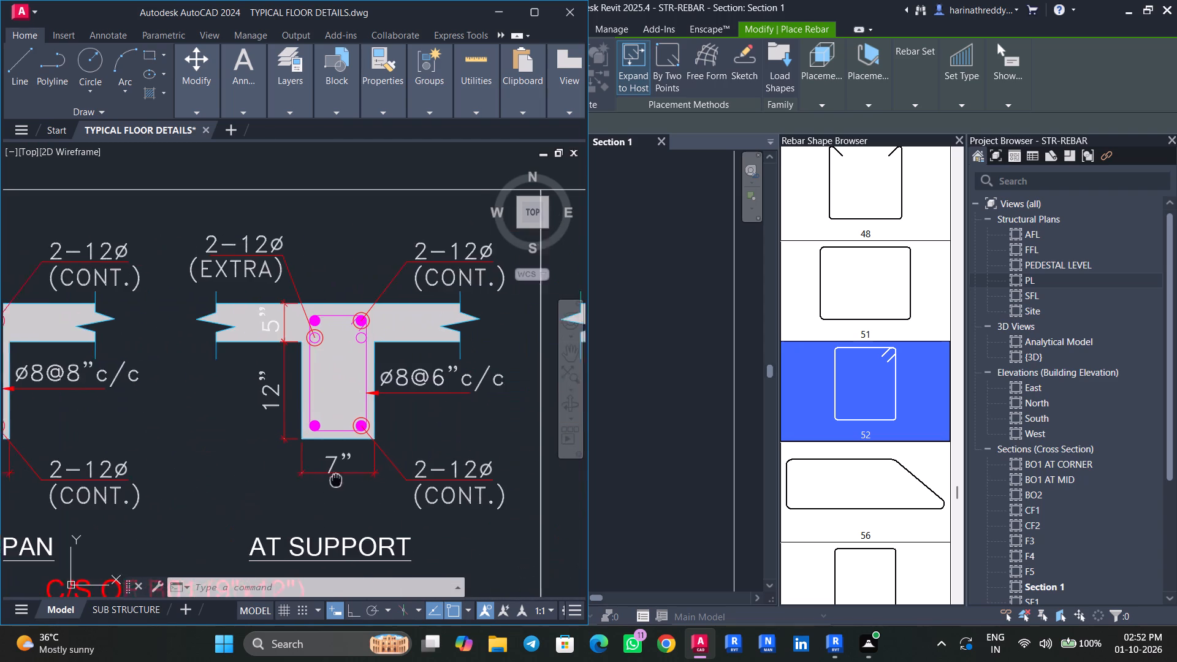
pyautogui.moveTo(357, 479); pyautogui.dragTo(403, 482, button='middle')
pyautogui.scroll(-1, 403, 482)
pyautogui.moveTo(371, 492); pyautogui.dragTo(417, 489, button='middle')
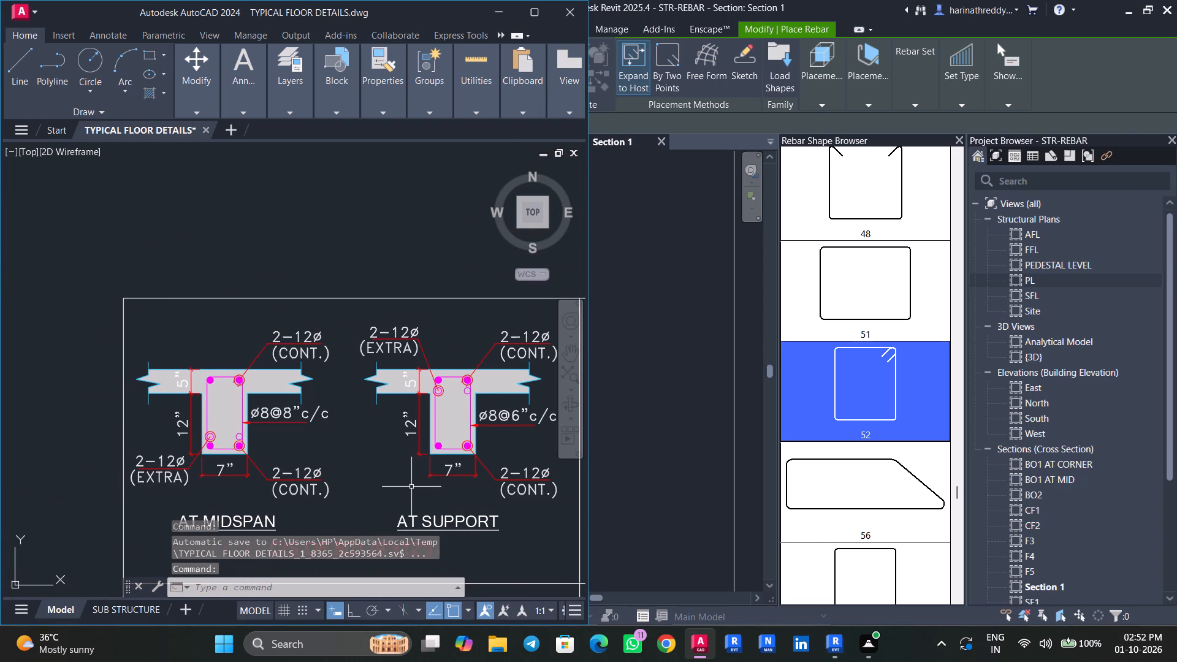
# Switch to Revit and configure the rebar placement with shape 00, bar type H12 and Perpendicular to Cover orientation.
pyautogui.click(503, 11)
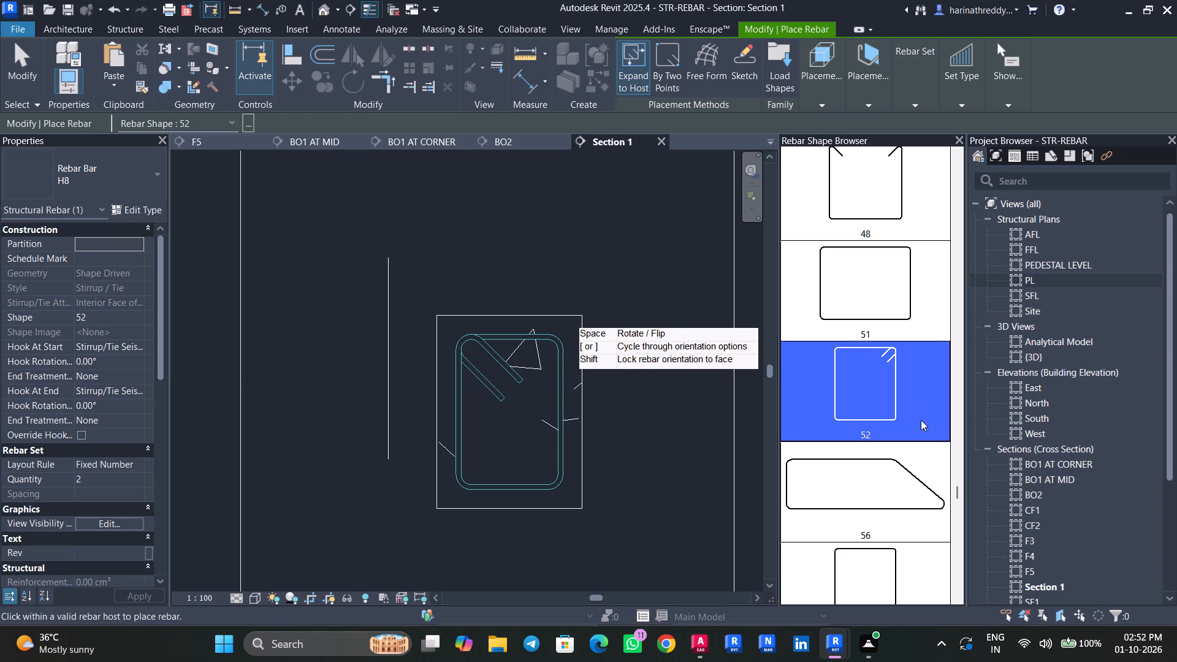
pyautogui.moveTo(955, 492); pyautogui.dragTo(954, 148)
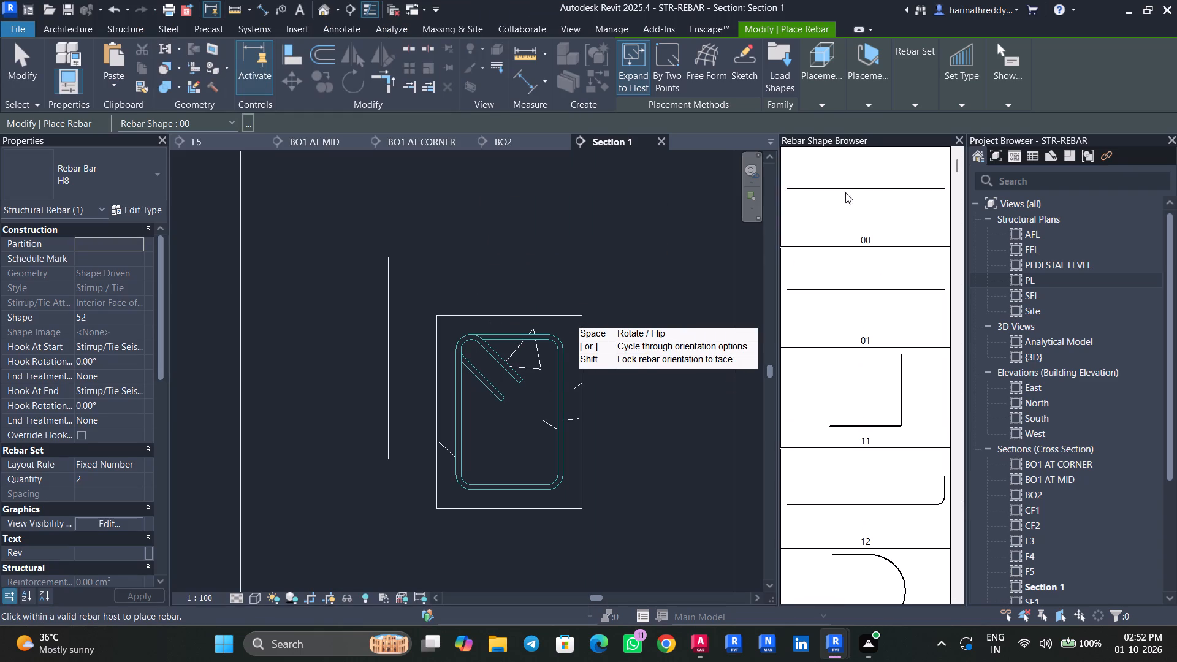
pyautogui.click(845, 192)
pyautogui.click(35, 175)
pyautogui.click(46, 303)
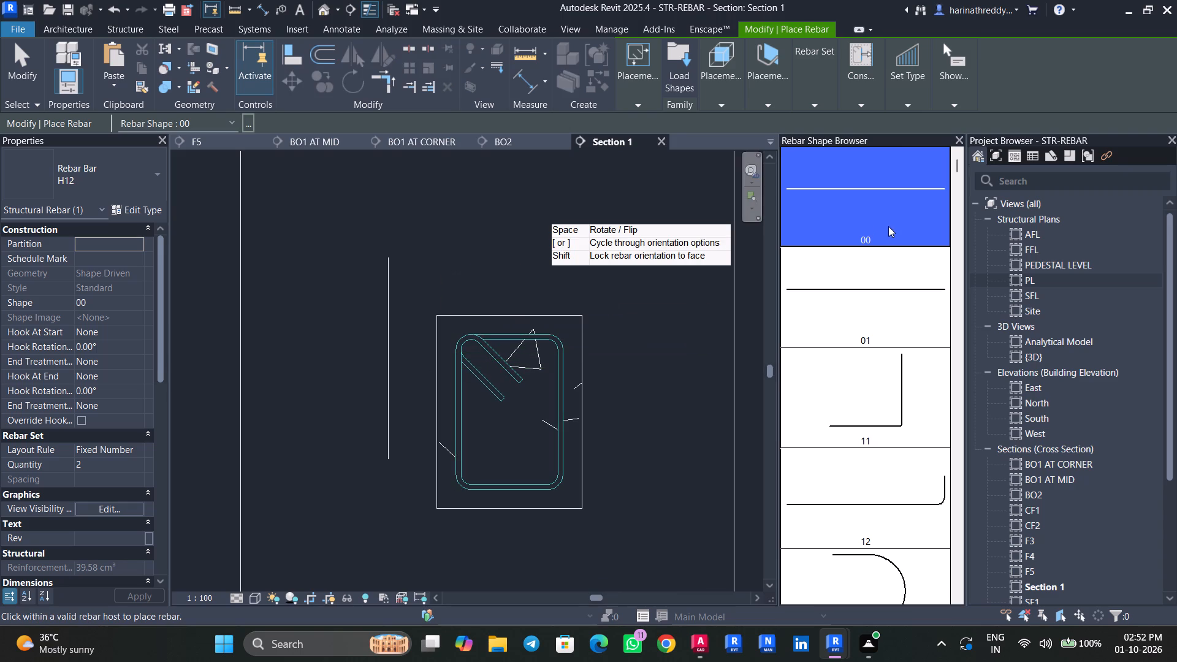
pyautogui.click(783, 95)
pyautogui.click(869, 139)
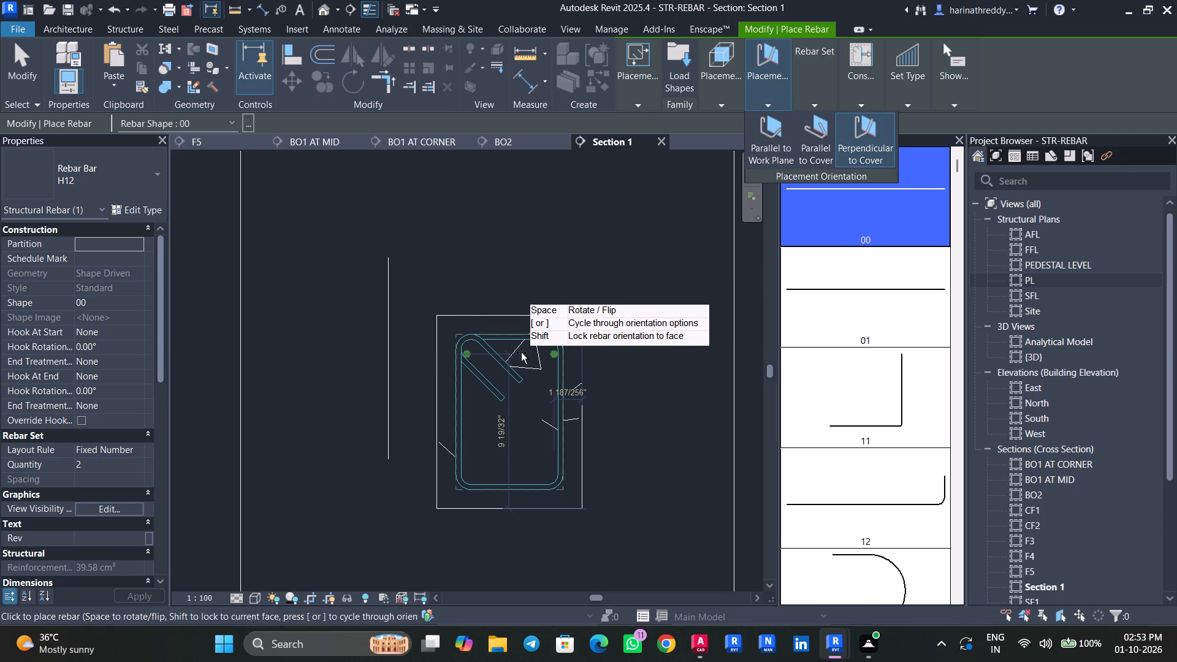
pyautogui.scroll(5, 521, 352)
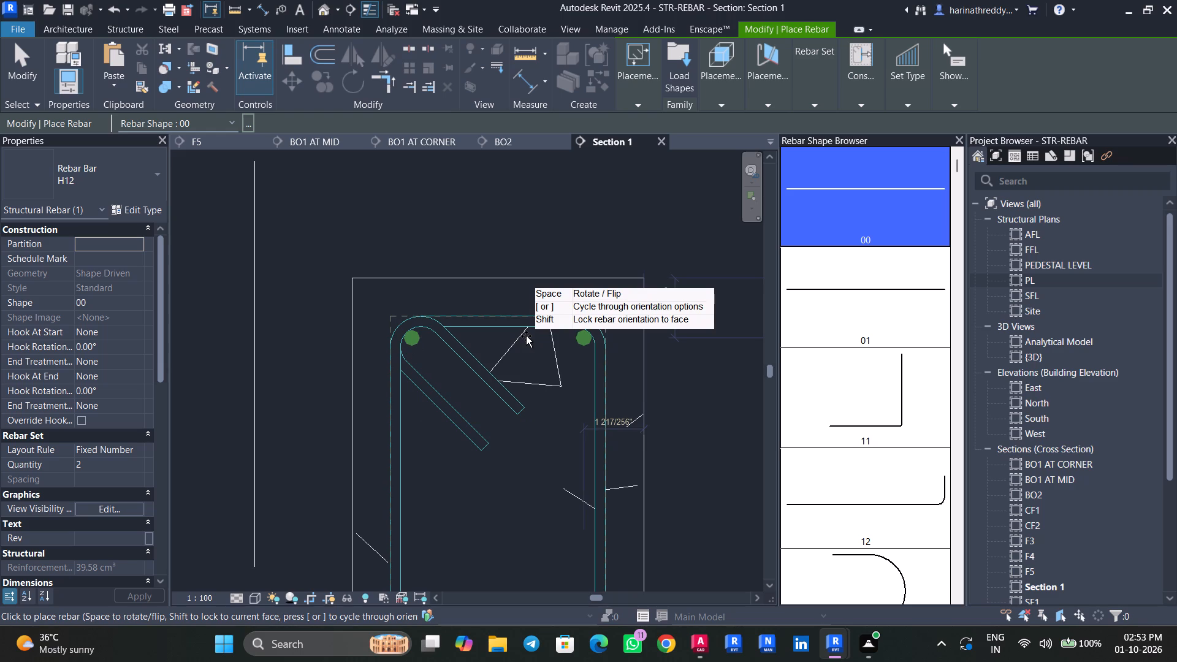
# Recheck the B01 detail in AutoCAD, then place two straight H12 bars inside the top of the beam's stirrup in Revit.
pyautogui.click(695, 631)
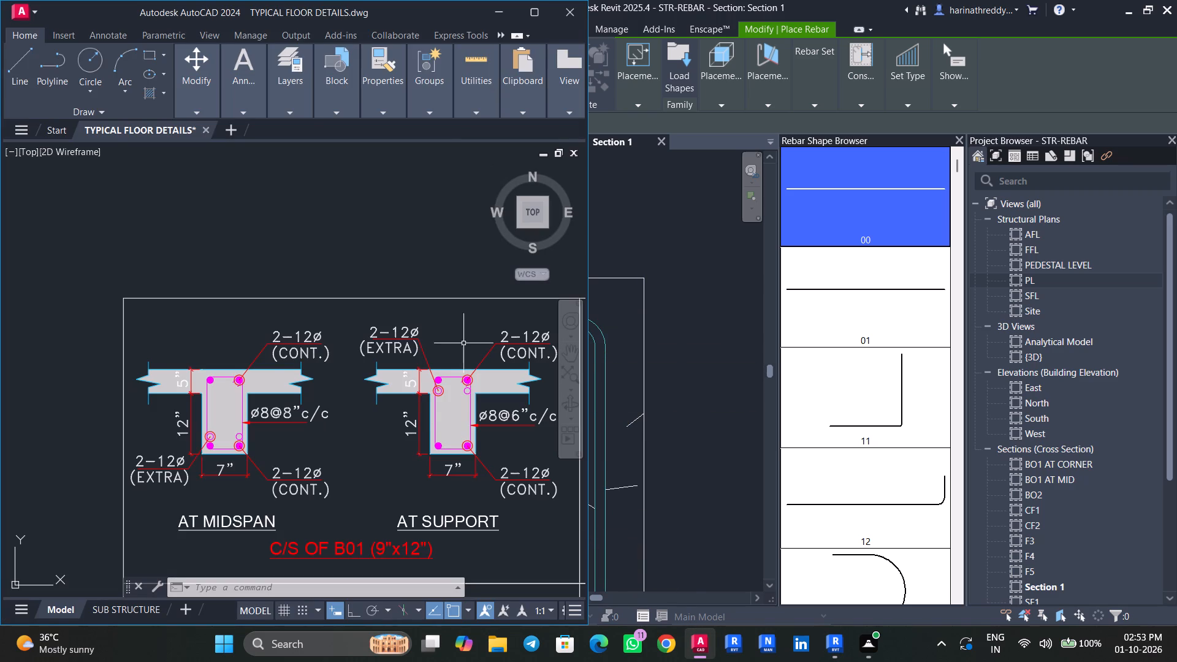
pyautogui.click(491, 7)
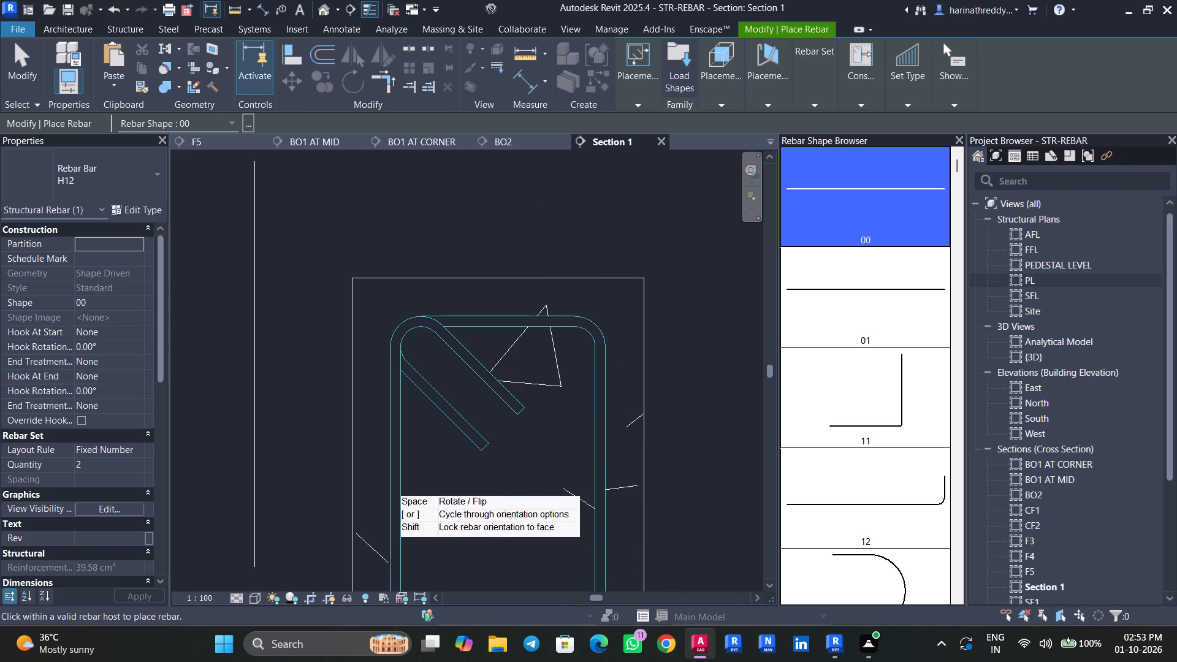
pyautogui.scroll(-3, 467, 413)
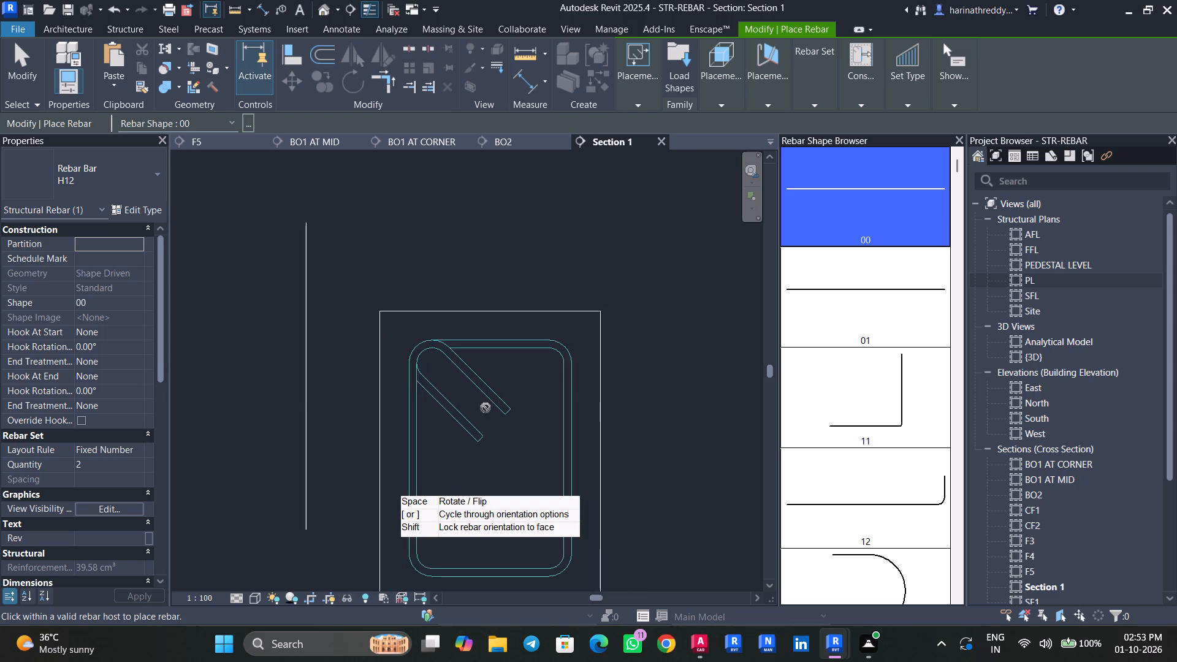
pyautogui.press('Escape')
pyautogui.scroll(4, 465, 381)
pyautogui.click(651, 281)
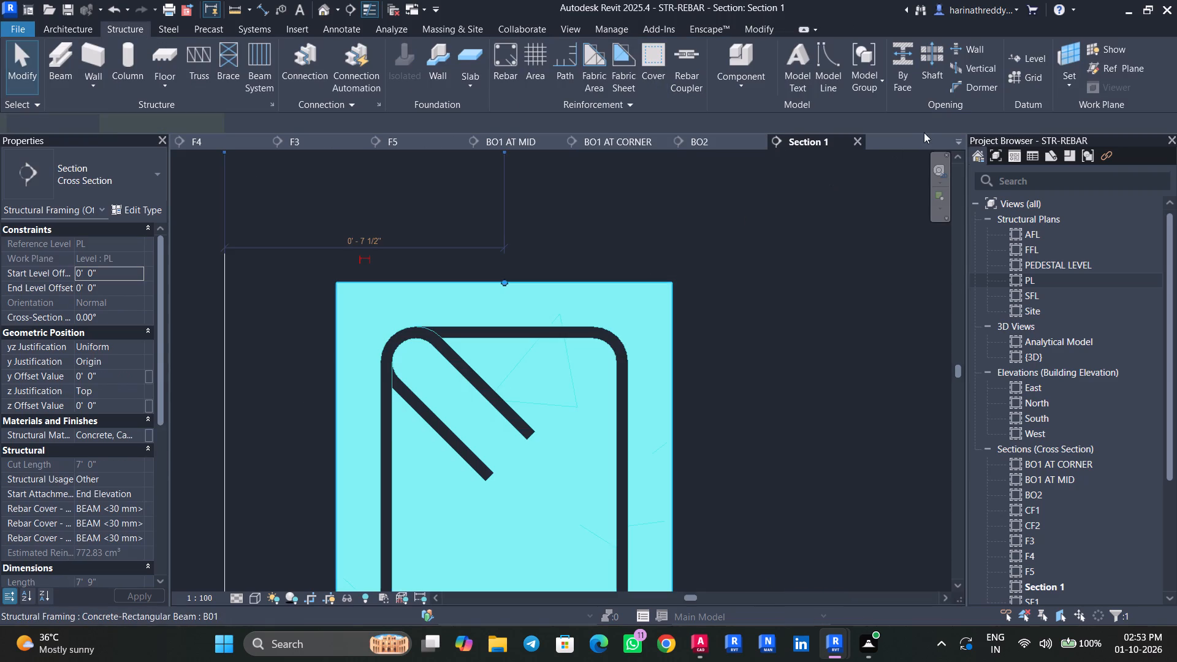
pyautogui.click(976, 76)
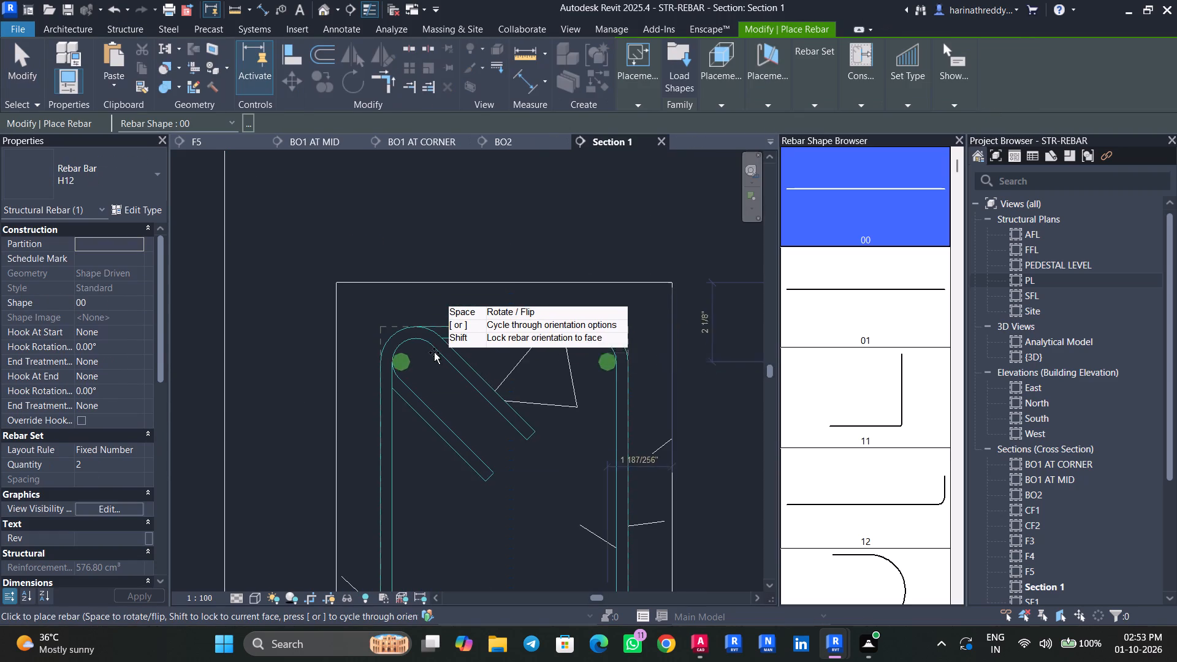
pyautogui.click(435, 351)
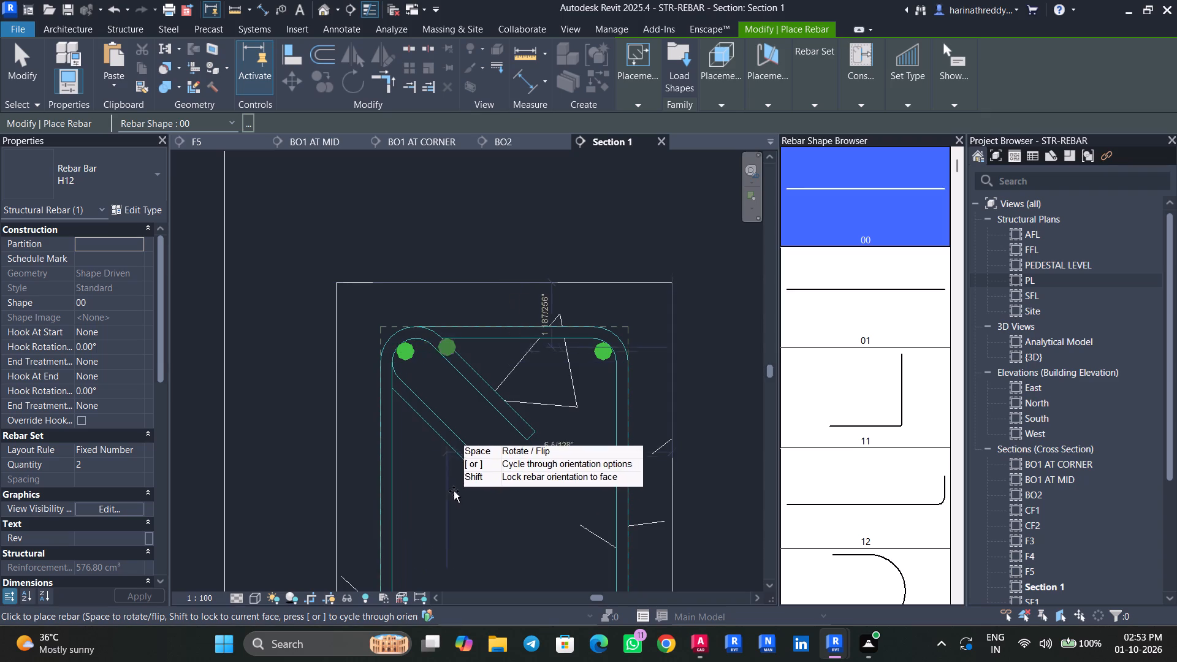
pyautogui.press('Escape')
pyautogui.press('Escape')
pyautogui.press('Escape')
# Mirror a copy of the two top H12 bars about the beam's horizontal centre plane for the bottom bars.
pyautogui.click(404, 360)
pyautogui.scroll(-3, 430, 398)
pyautogui.moveTo(459, 441); pyautogui.dragTo(454, 396, button='middle')
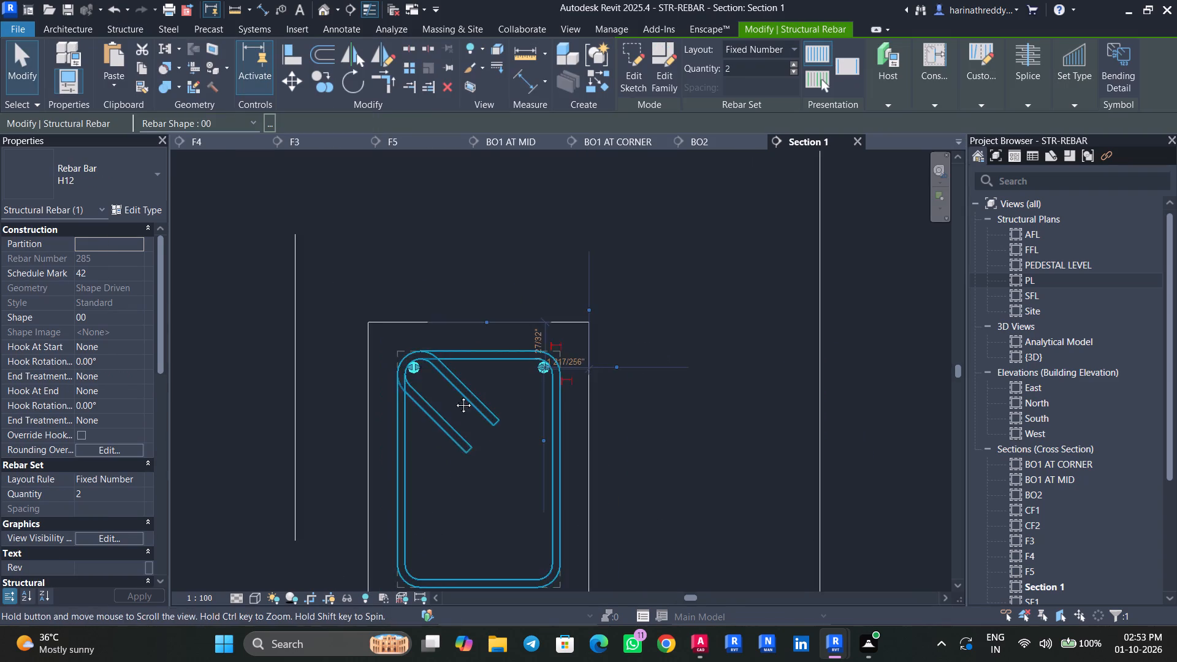
pyautogui.moveTo(454, 396); pyautogui.dragTo(438, 349, button='middle')
pyautogui.click(357, 66)
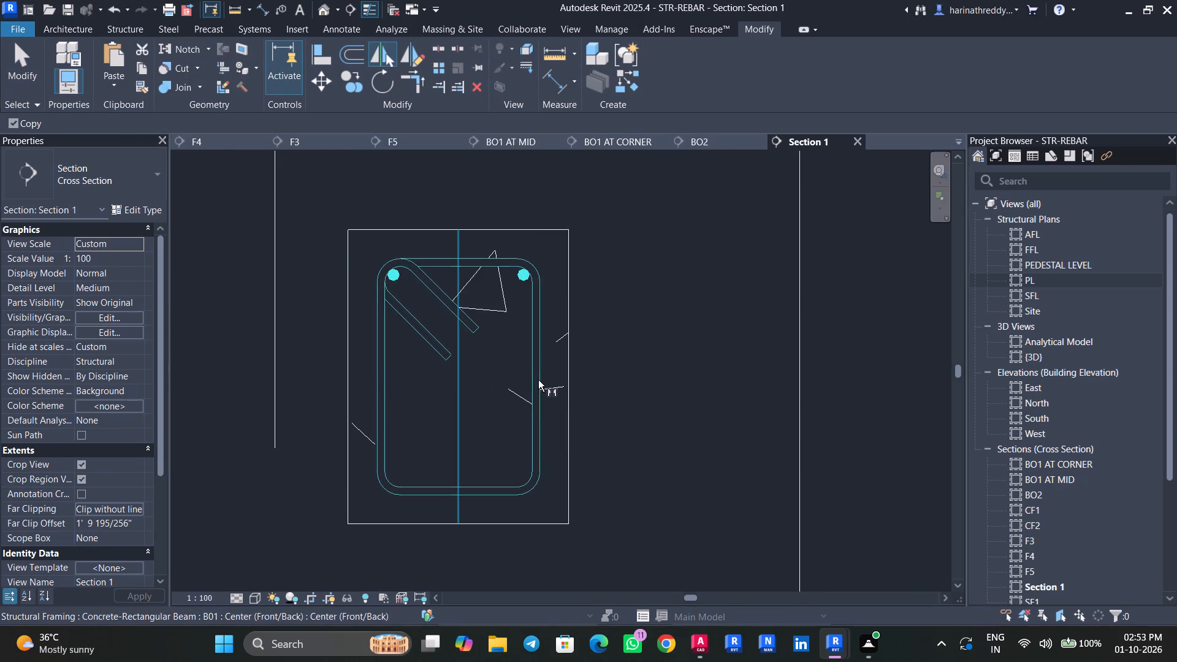
pyautogui.press('Tab')
pyautogui.press('Tab')
pyautogui.press('Tab')
pyautogui.click(560, 376)
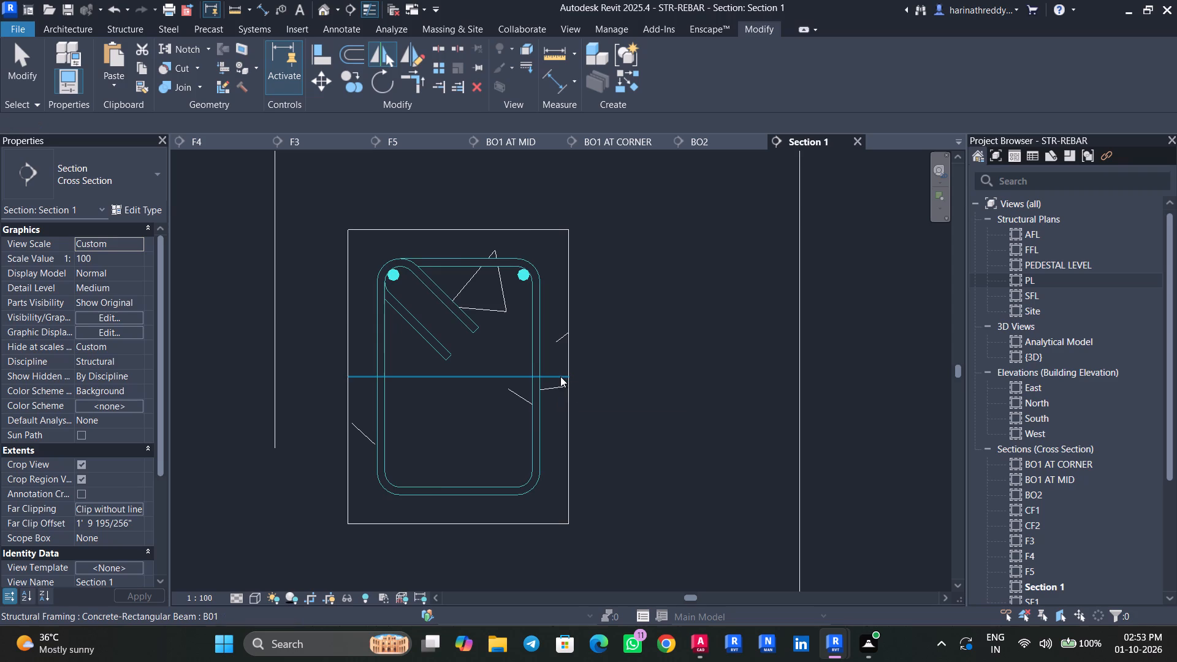
# Copy the pair of top H12 bars downward inside the stirrup as a second row about 3 1/2" below the beam top.
pyautogui.press('Escape')
pyautogui.press('Escape')
pyautogui.press('Escape')
pyautogui.scroll(4, 385, 279)
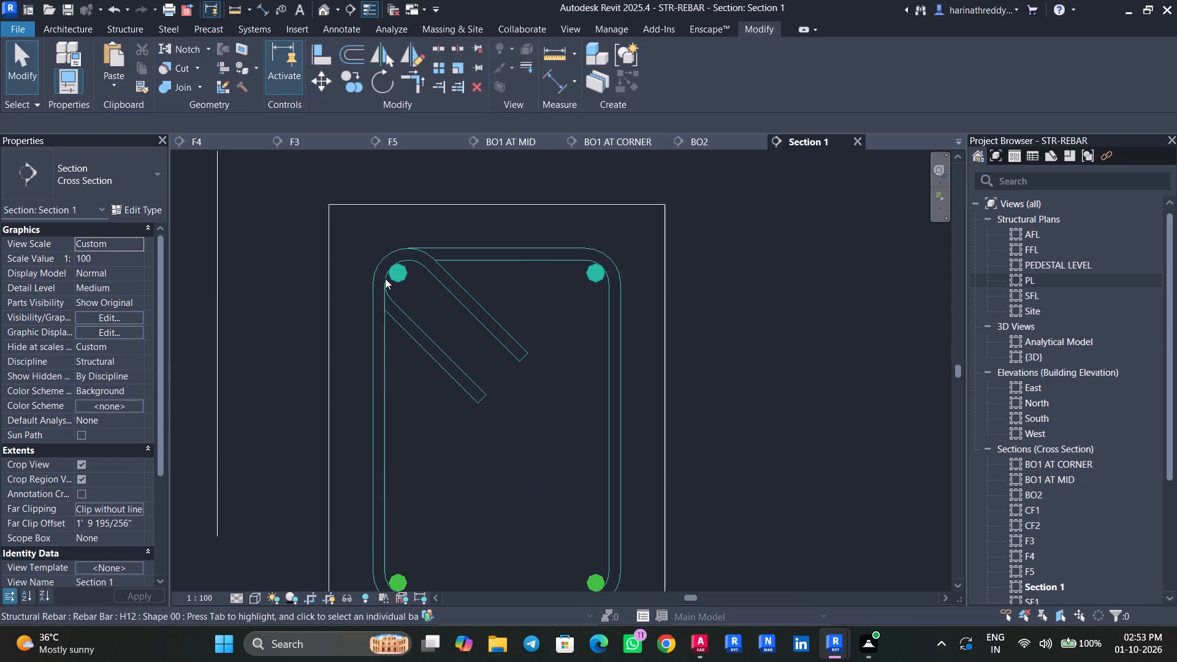
pyautogui.press('Tab')
pyautogui.click(396, 275)
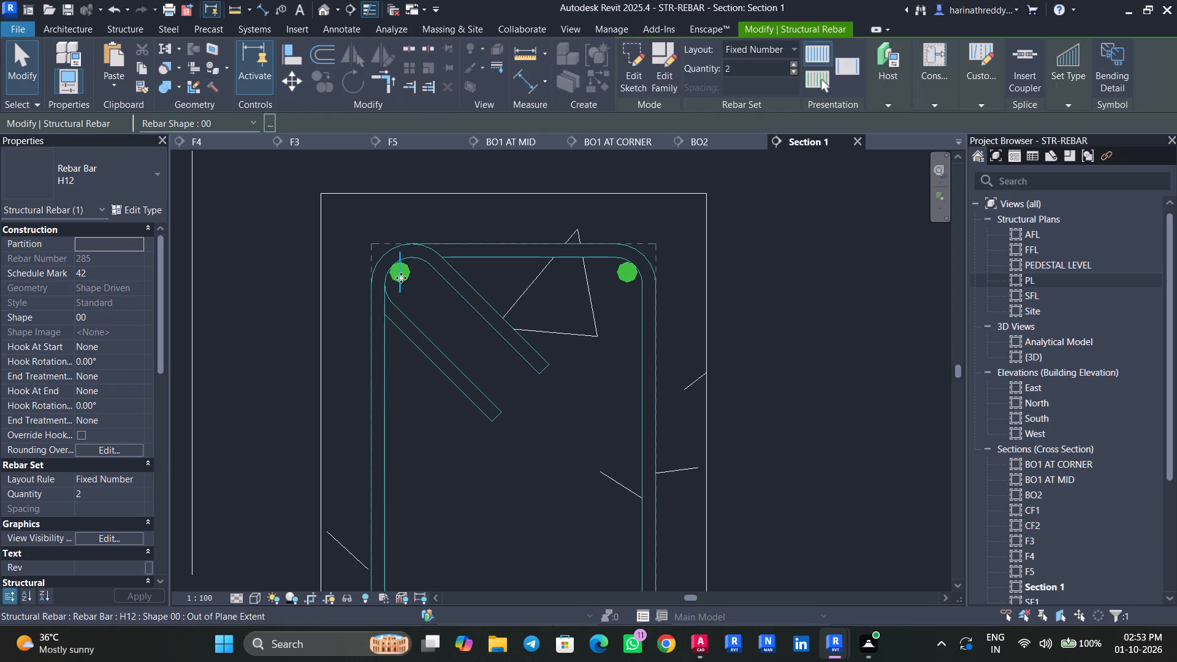
pyautogui.keyDown('ctrl'); pyautogui.moveTo(400, 275); pyautogui.dragTo(391, 371); pyautogui.keyUp('ctrl')
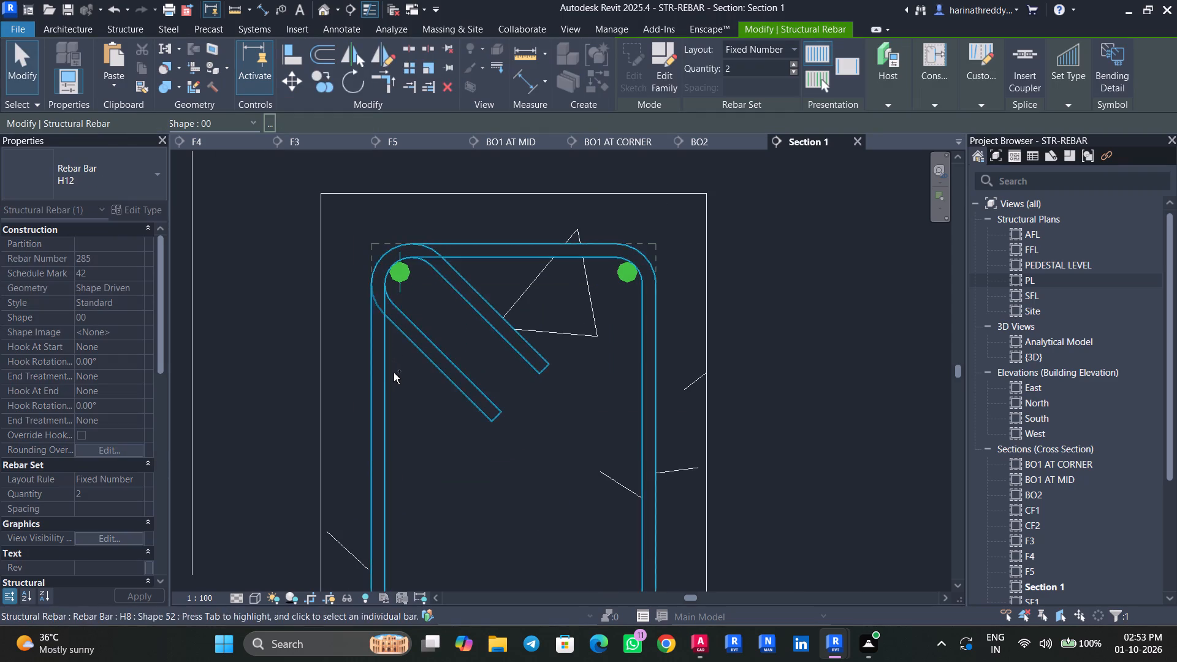
pyautogui.press('Escape')
pyautogui.press('Escape')
pyautogui.click(406, 276)
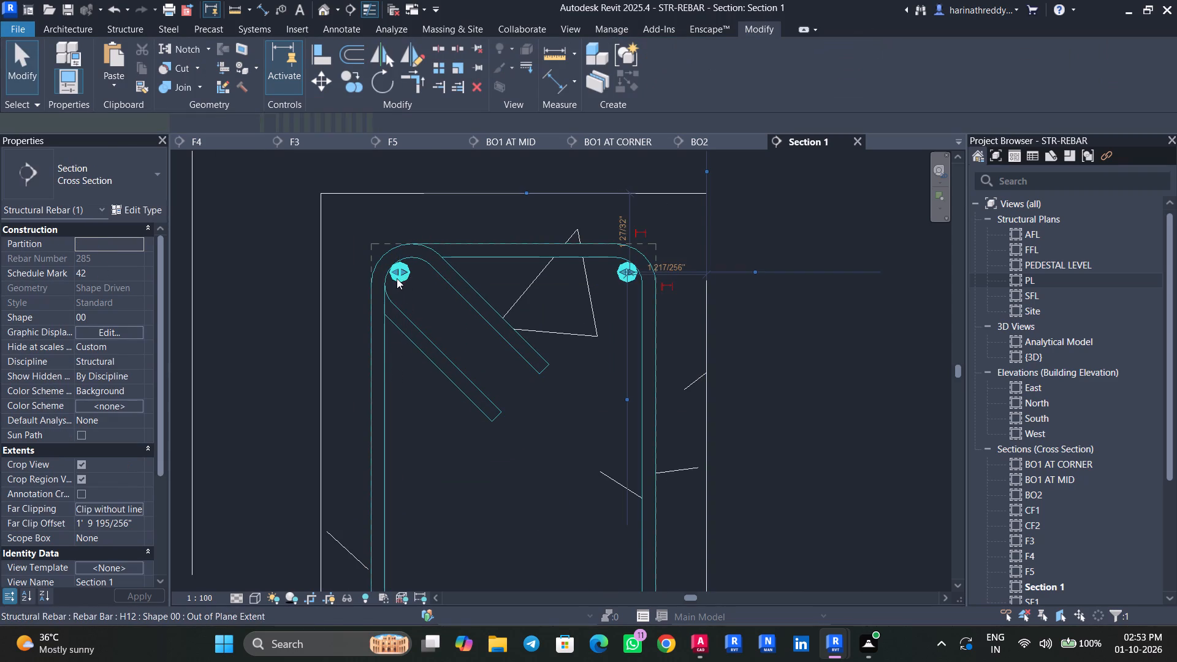
pyautogui.keyDown('ctrl'); pyautogui.moveTo(397, 279); pyautogui.dragTo(389, 368); pyautogui.keyUp('ctrl')
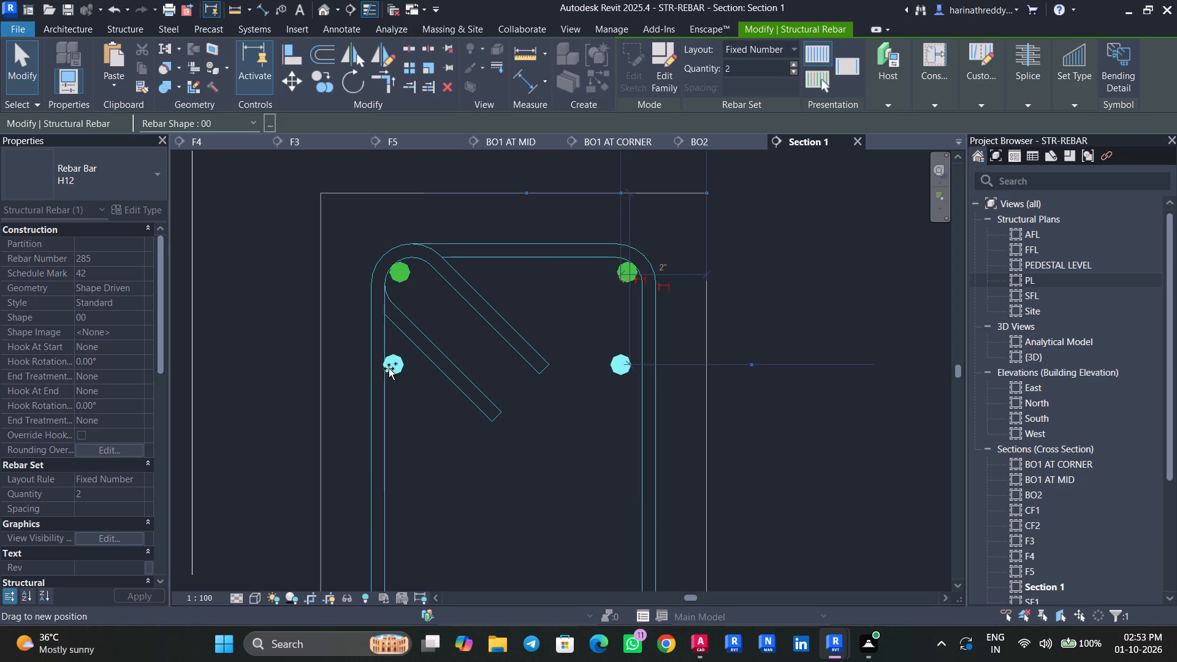
pyautogui.keyDown('ctrl'); pyautogui.moveTo(389, 368); pyautogui.dragTo(389, 346); pyautogui.keyUp('ctrl')
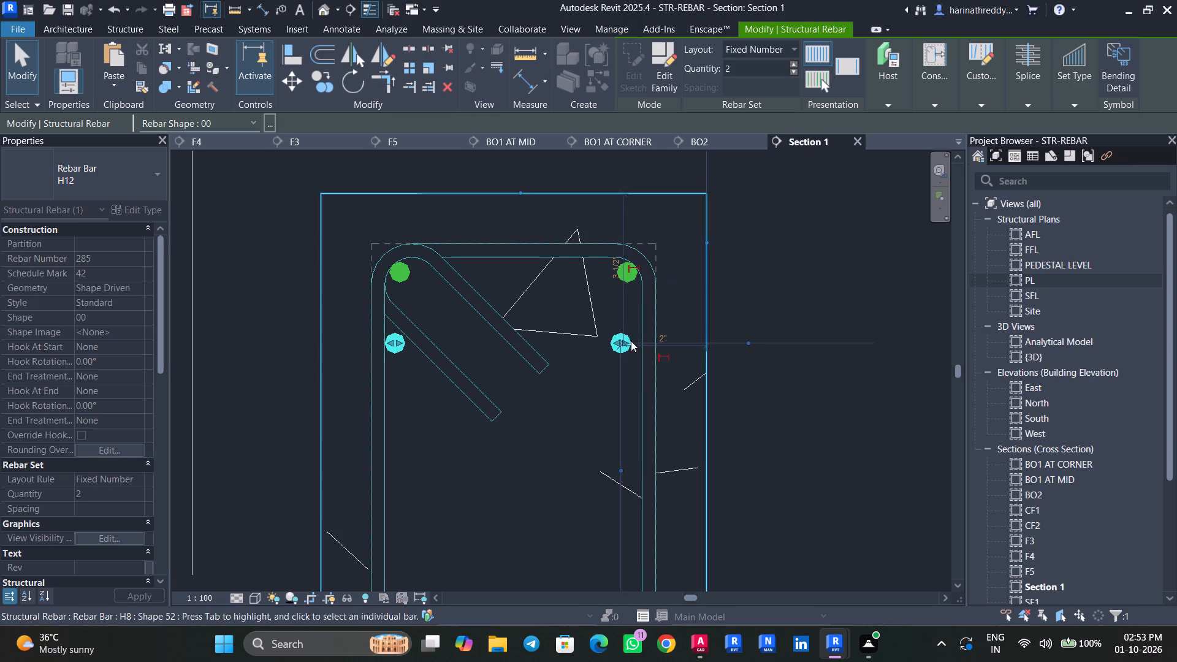
# Widen the copied second-row H12 bar set so its bars sit against the inner sides of the stirrup.
pyautogui.press('Escape')
pyautogui.click(624, 342)
pyautogui.scroll(4, 625, 342)
pyautogui.moveTo(620, 343); pyautogui.dragTo(646, 345)
pyautogui.press('Escape')
pyautogui.press('Escape')
pyautogui.scroll(1, 528, 362)
pyautogui.scroll(-4, 528, 362)
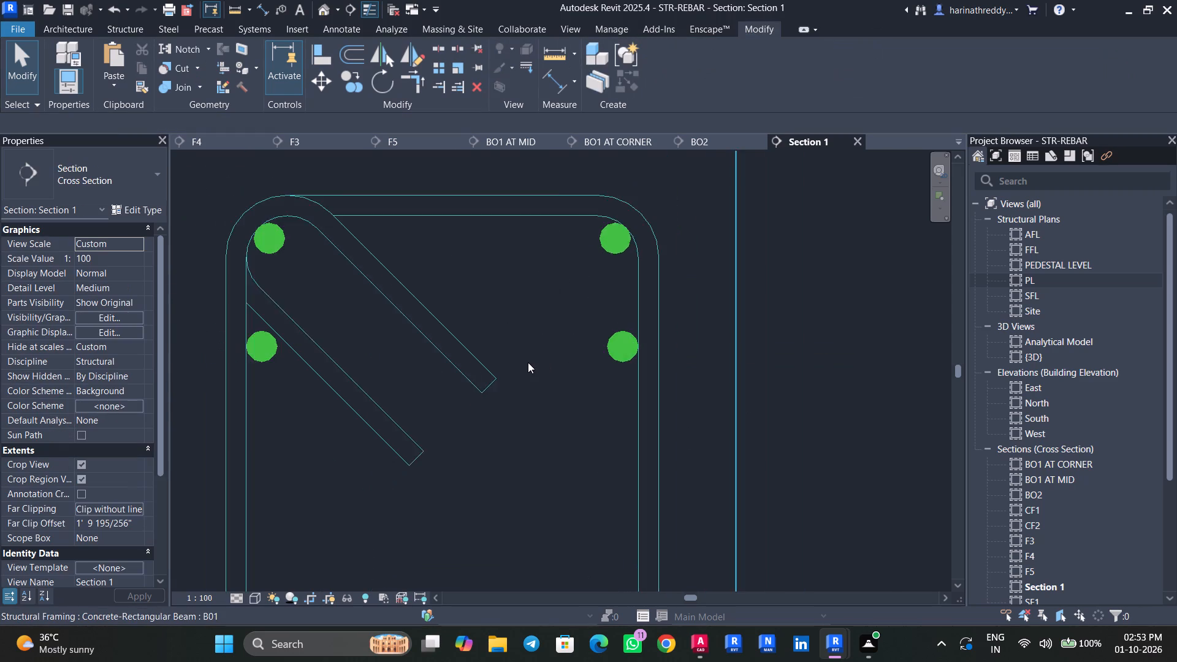
pyautogui.scroll(-3, 528, 362)
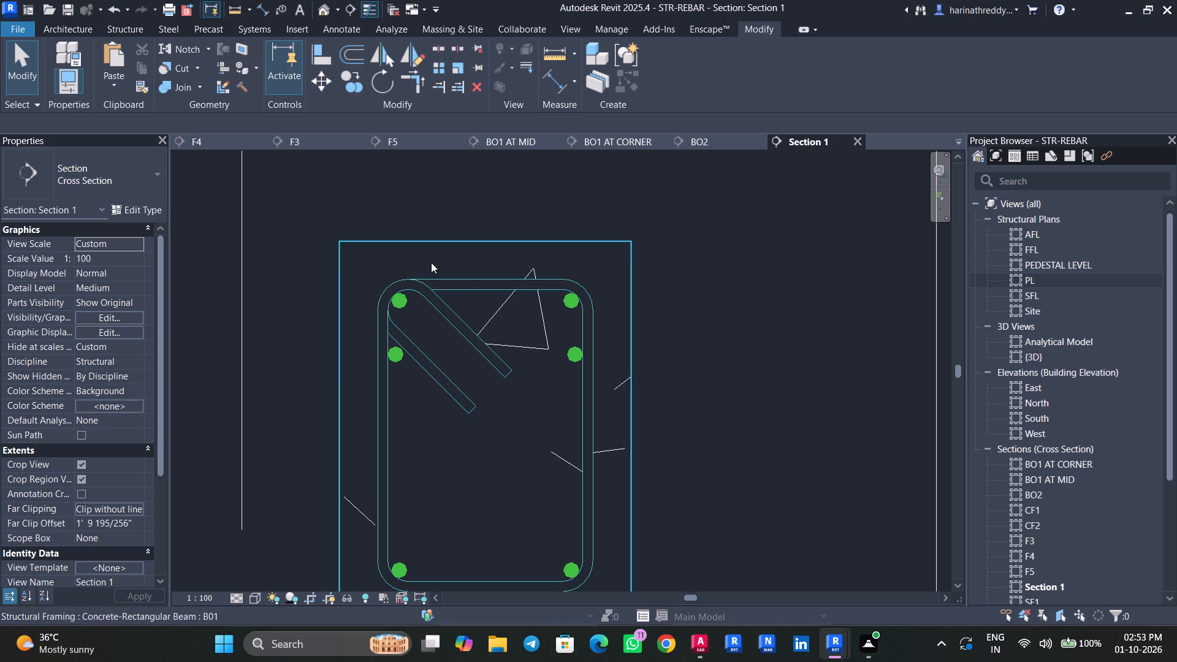
# Select all instances of the H8 stirrups and H12 bars and set them to show unobscured in the {3D} view.
pyautogui.click(443, 284)
pyautogui.write('SA')
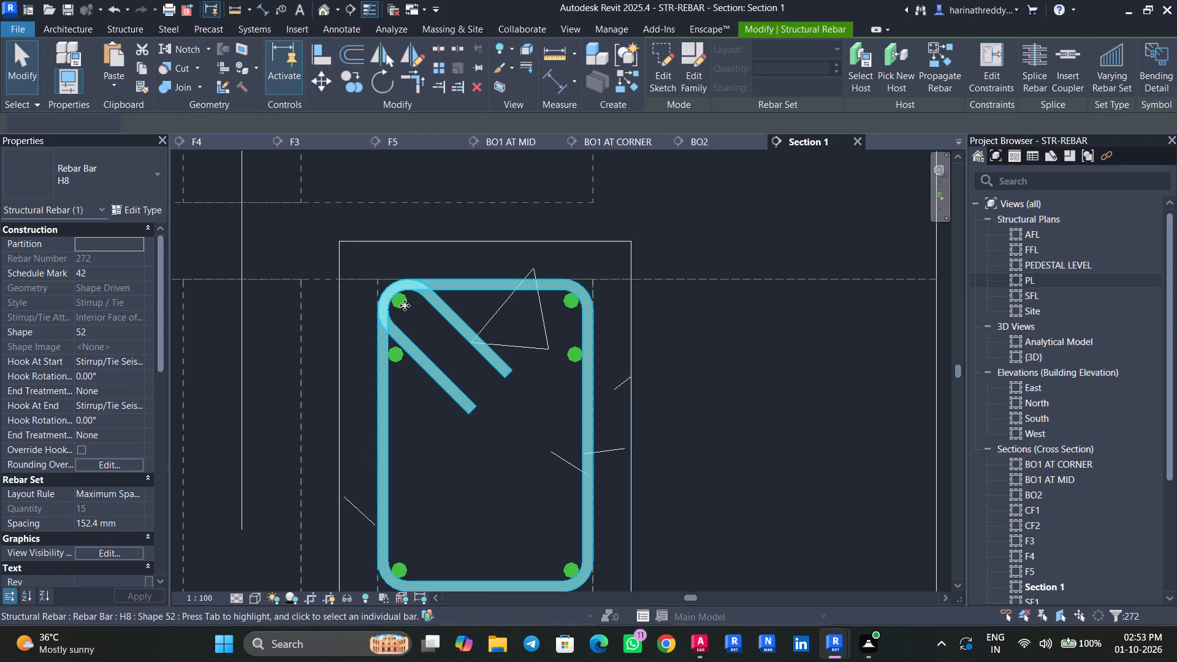
pyautogui.keyDown('ctrl'); pyautogui.click(400, 303); pyautogui.keyUp('ctrl')
pyautogui.write('SA')
pyautogui.click(108, 535)
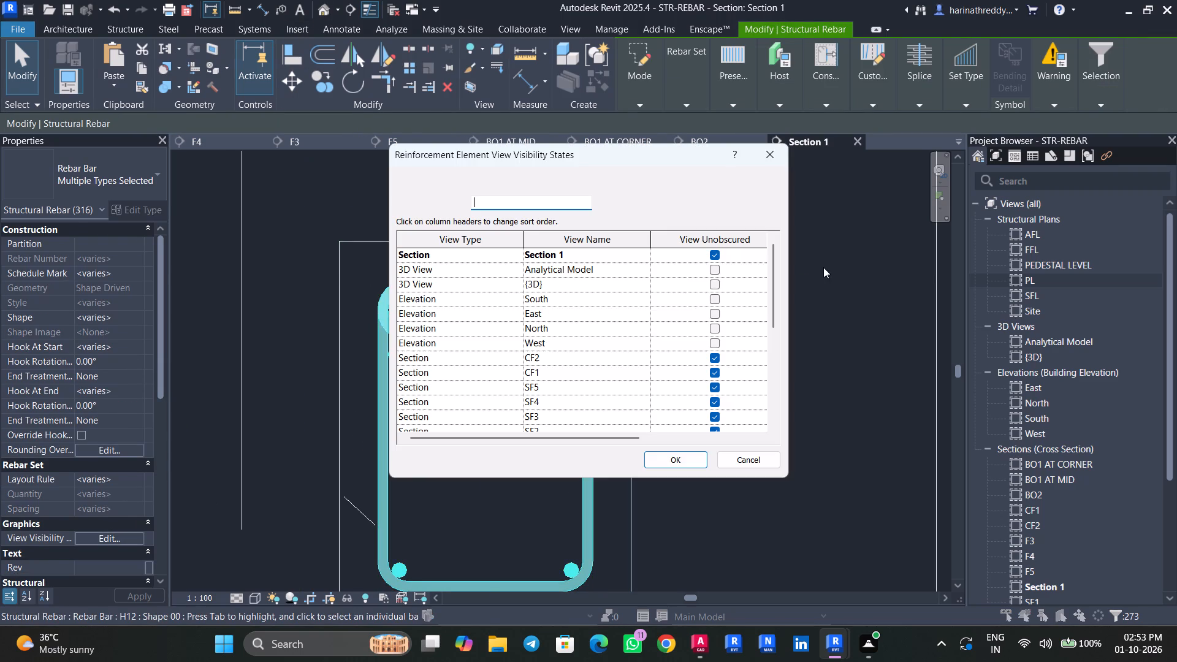
pyautogui.click(714, 285)
pyautogui.click(639, 283)
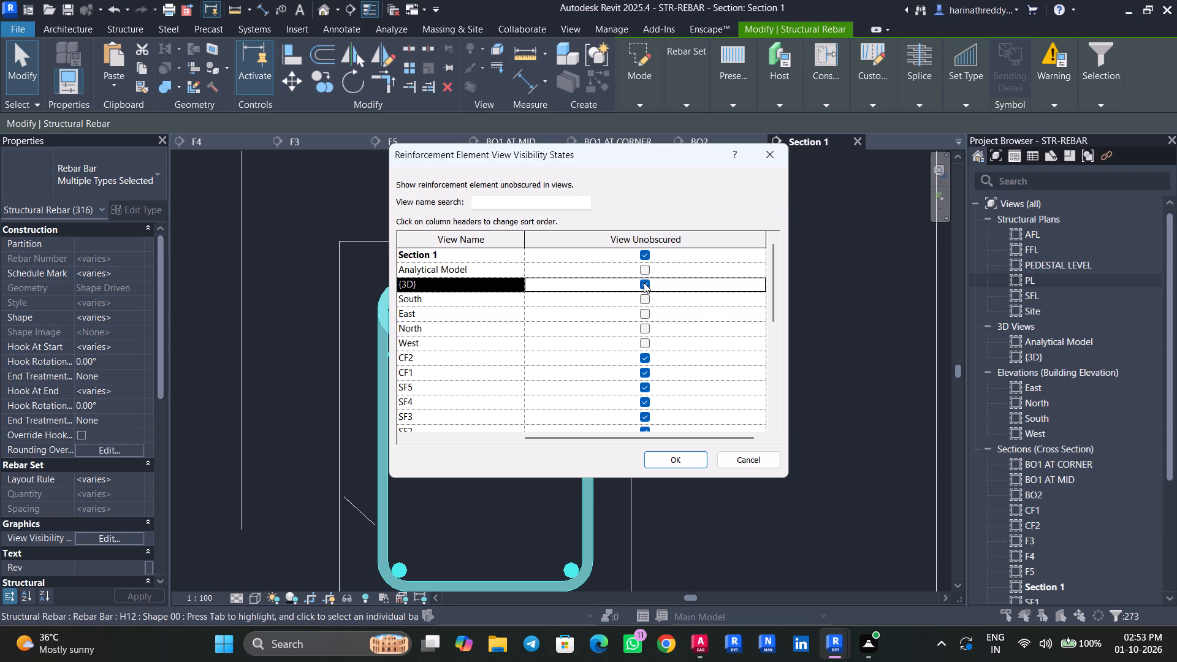
pyautogui.click(653, 463)
pyautogui.press('Escape')
pyautogui.press('Escape')
pyautogui.press('Escape')
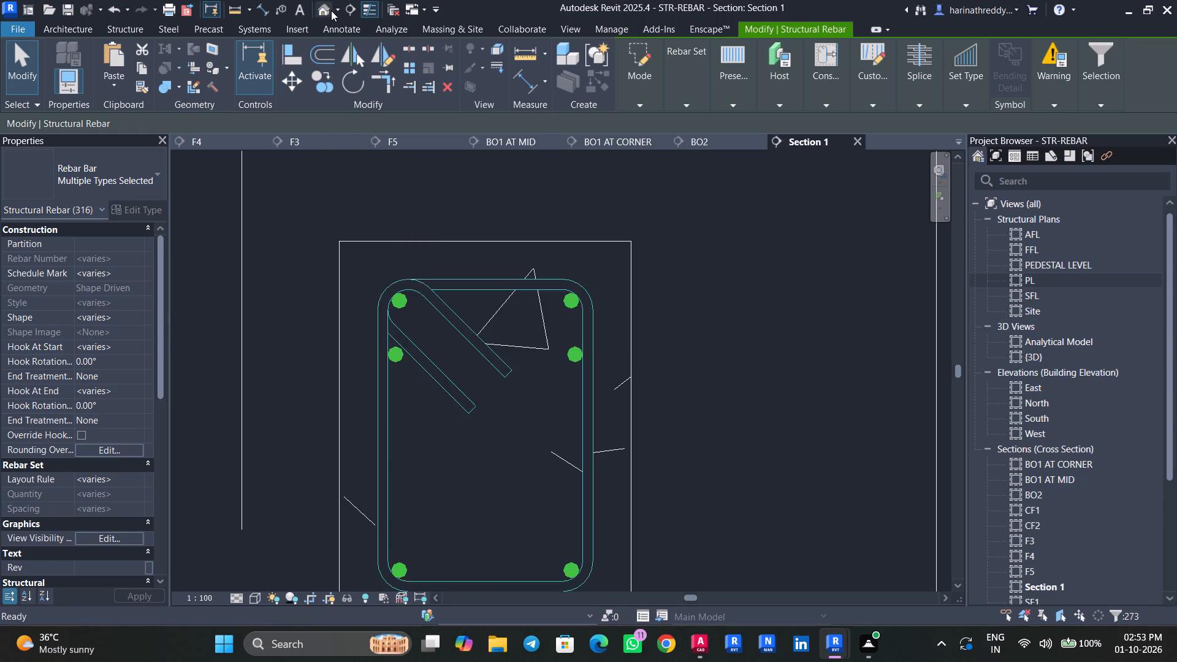
# Examine the B01 beam's reinforcement cage in the 3D view, checking the second-row H12 bars along the beam and at its ends.
pyautogui.click(326, 10)
pyautogui.moveTo(398, 379); pyautogui.dragTo(533, 472, button='middle')
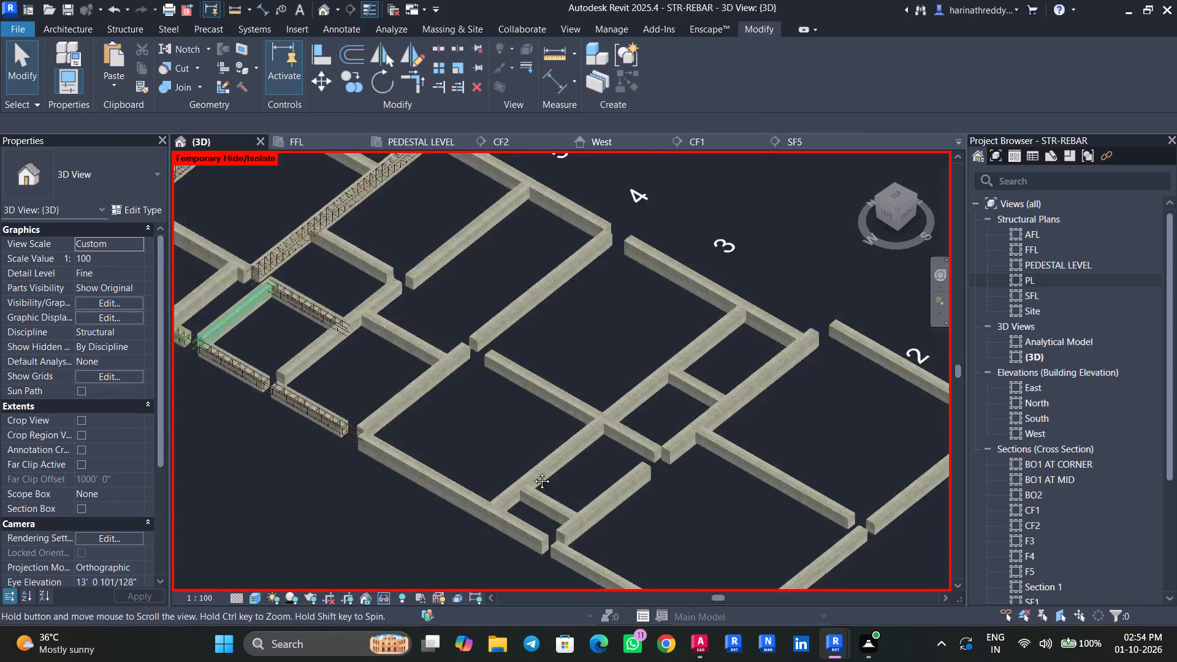
pyautogui.moveTo(533, 472); pyautogui.dragTo(546, 481, button='middle')
pyautogui.scroll(11, 340, 386)
pyautogui.moveTo(385, 422); pyautogui.dragTo(546, 424, button='middle')
pyautogui.scroll(1, 522, 424)
pyautogui.click(544, 438)
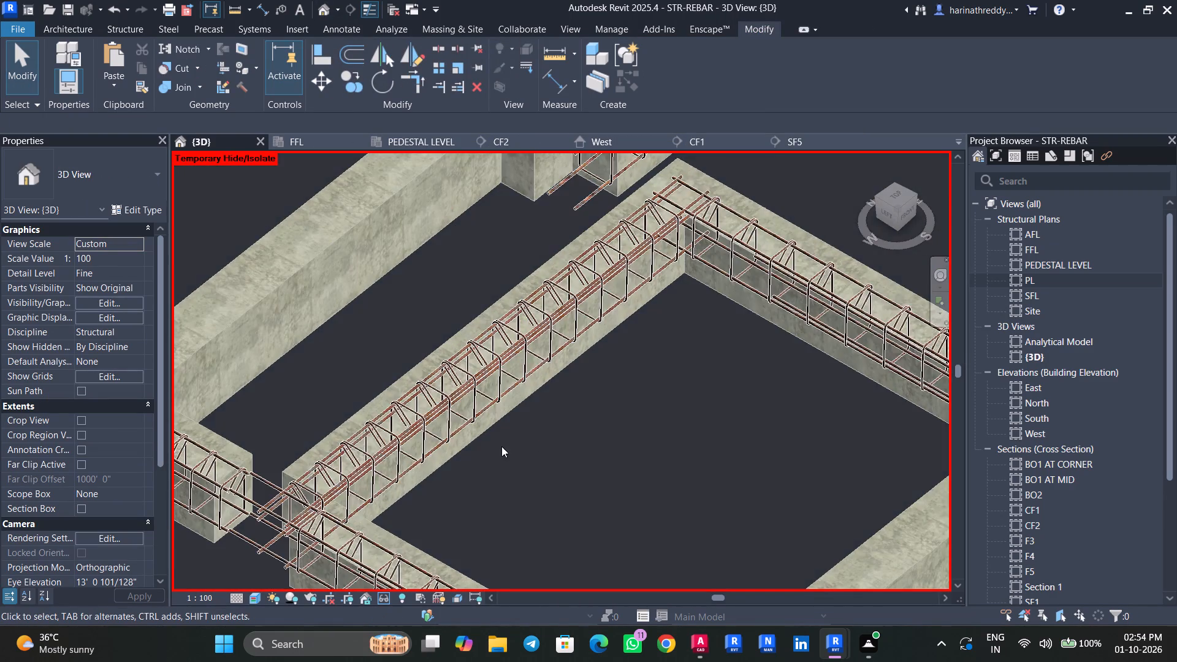
pyautogui.scroll(4, 501, 446)
pyautogui.click(490, 310)
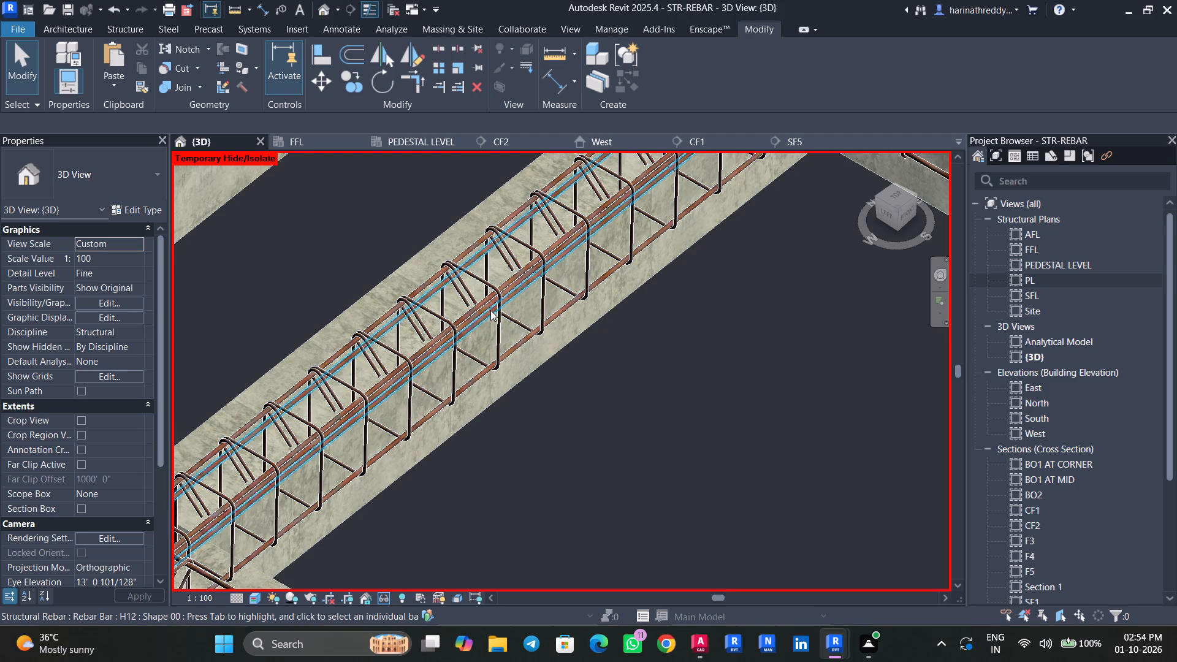
pyautogui.scroll(-4, 581, 408)
pyautogui.keyDown('shift'); pyautogui.moveTo(633, 457); pyautogui.dragTo(598, 406, button='middle'); pyautogui.keyUp('shift')
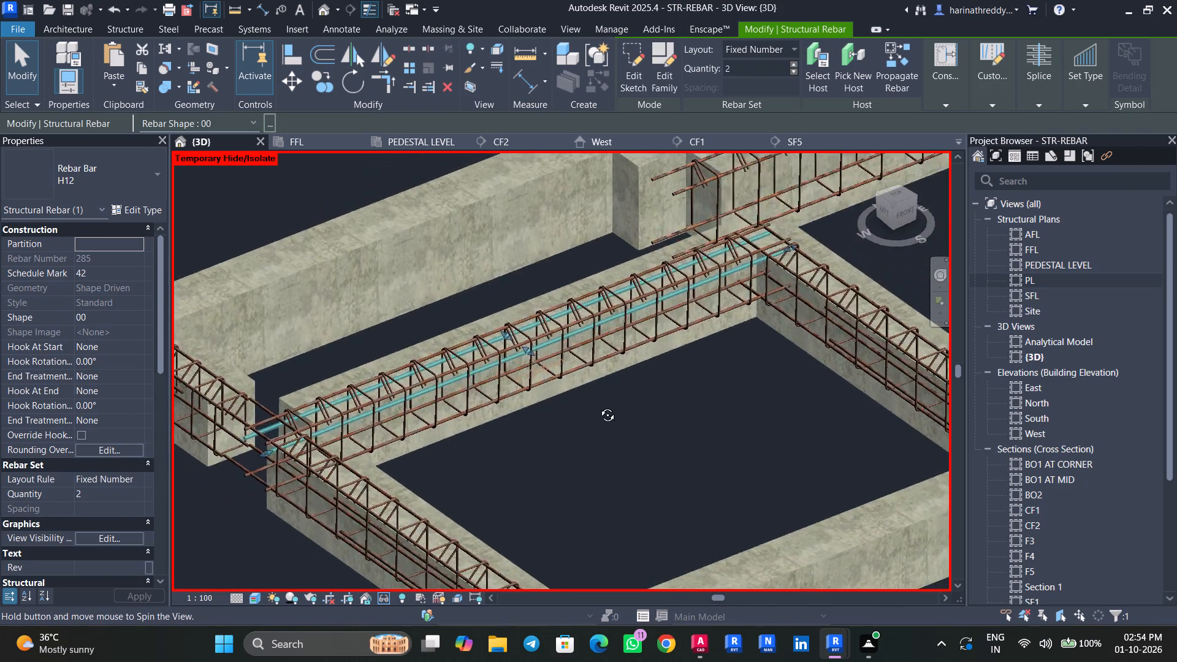
pyautogui.keyDown('shift'); pyautogui.moveTo(598, 406); pyautogui.dragTo(582, 410, button='middle'); pyautogui.keyUp('shift')
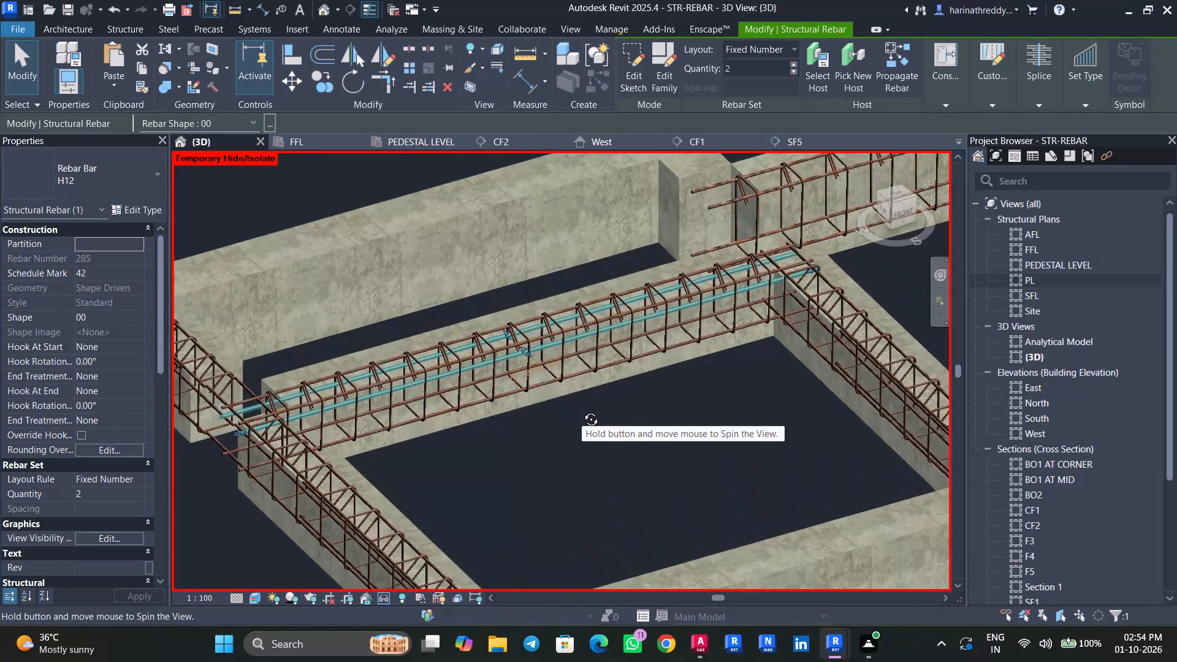
pyautogui.keyDown('shift'); pyautogui.moveTo(582, 410); pyautogui.dragTo(515, 458, button='middle'); pyautogui.keyUp('shift')
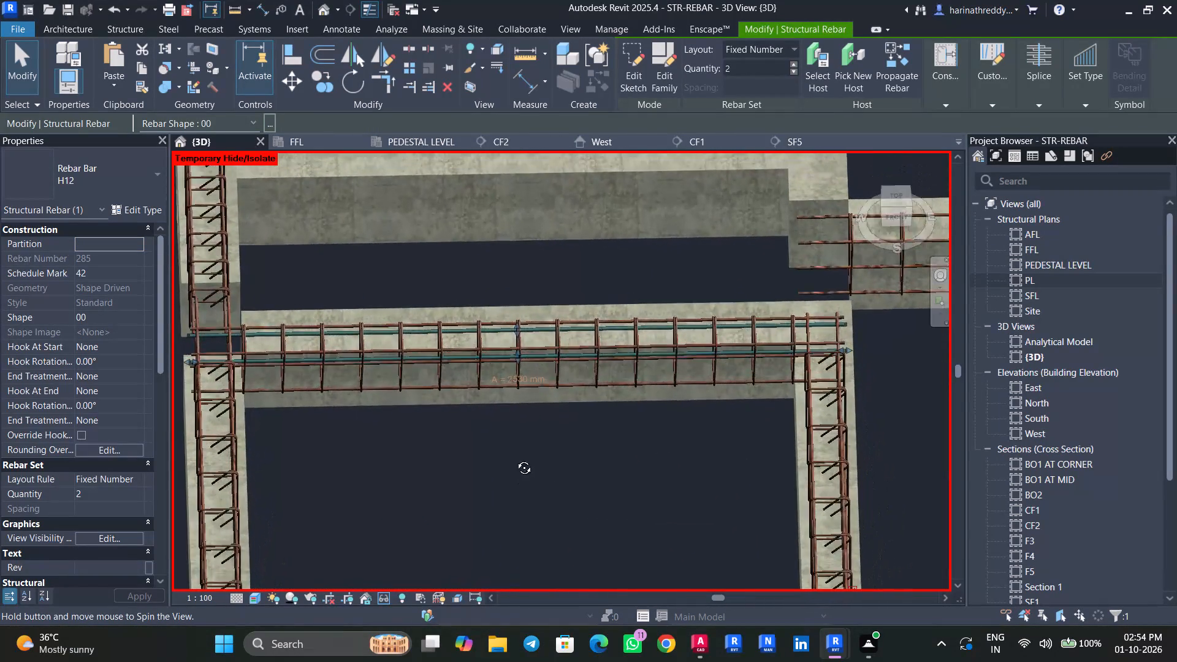
pyautogui.keyDown('shift'); pyautogui.moveTo(515, 458); pyautogui.dragTo(522, 333, button='middle'); pyautogui.keyUp('shift')
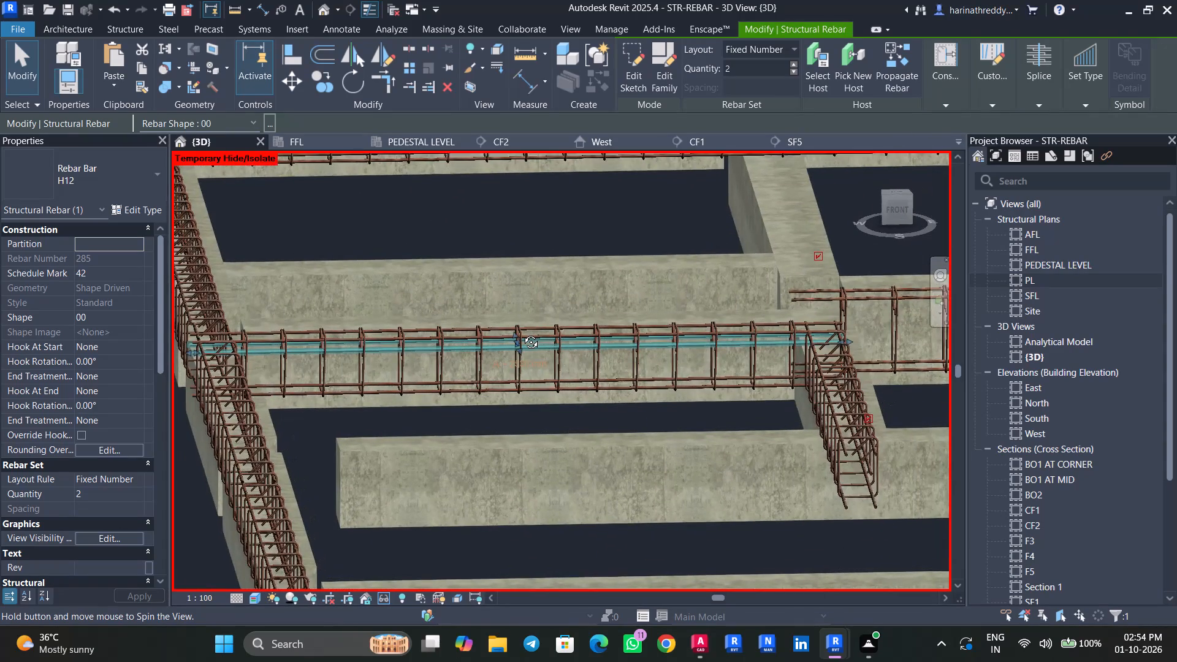
pyautogui.keyDown('shift'); pyautogui.moveTo(522, 333); pyautogui.dragTo(534, 340, button='middle'); pyautogui.keyUp('shift')
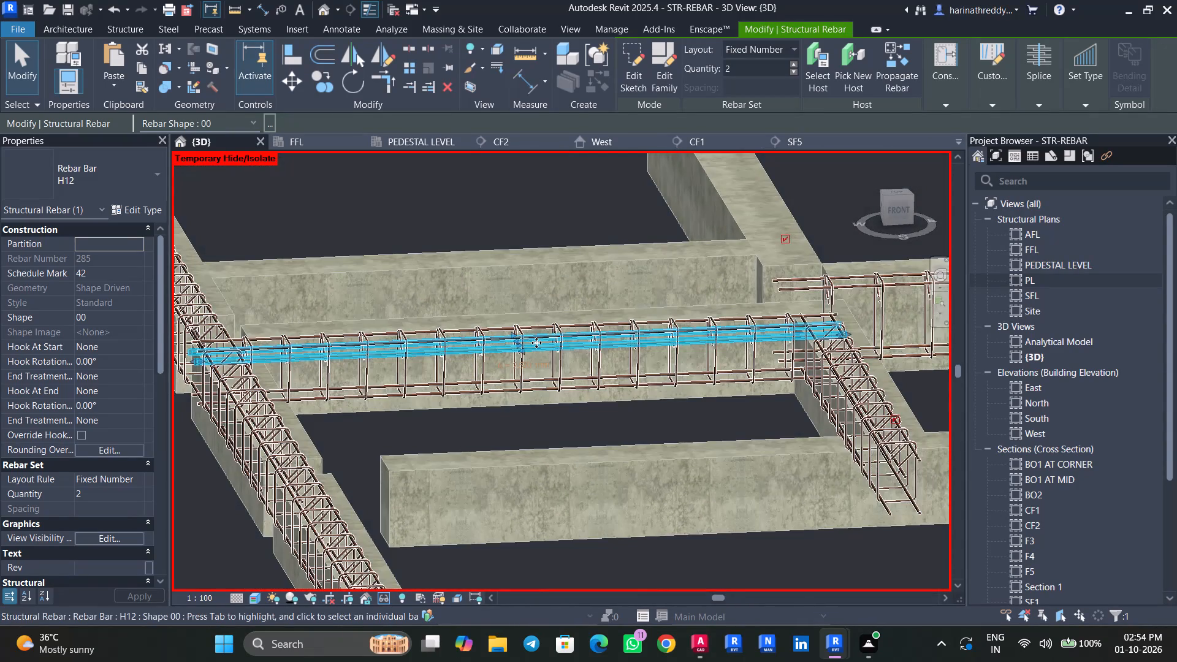
pyautogui.press('Escape')
pyautogui.press('Escape')
pyautogui.scroll(-5, 574, 413)
# Save the STR-REBAR project.
pyautogui.hotkey('ctrl', 's')
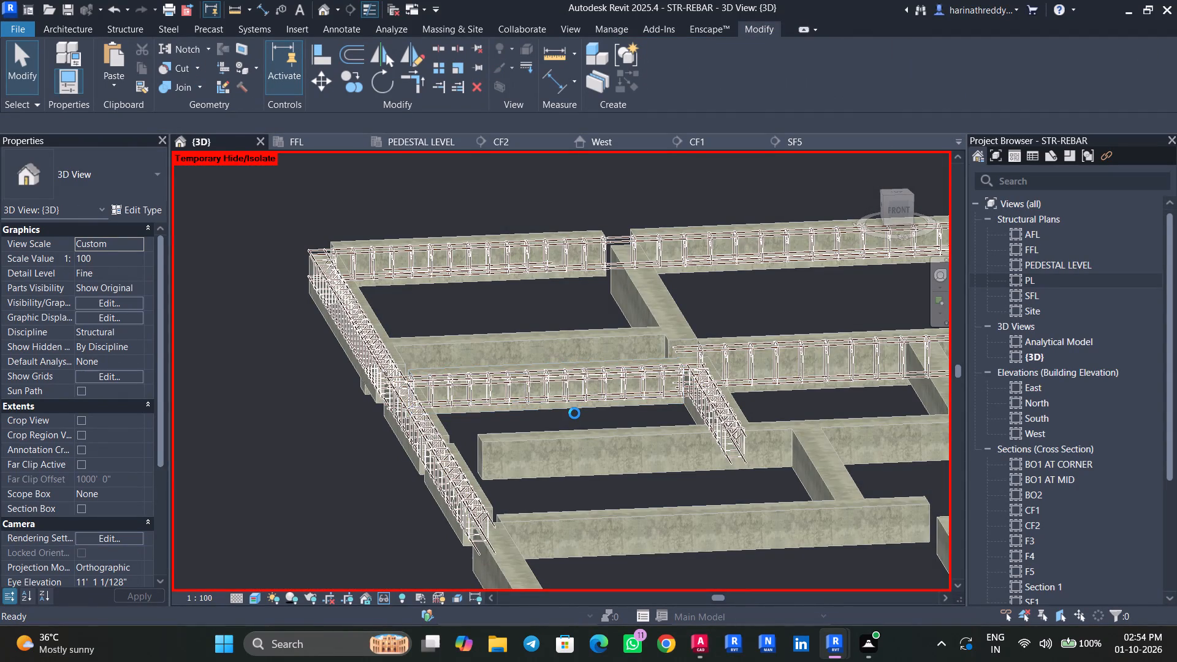